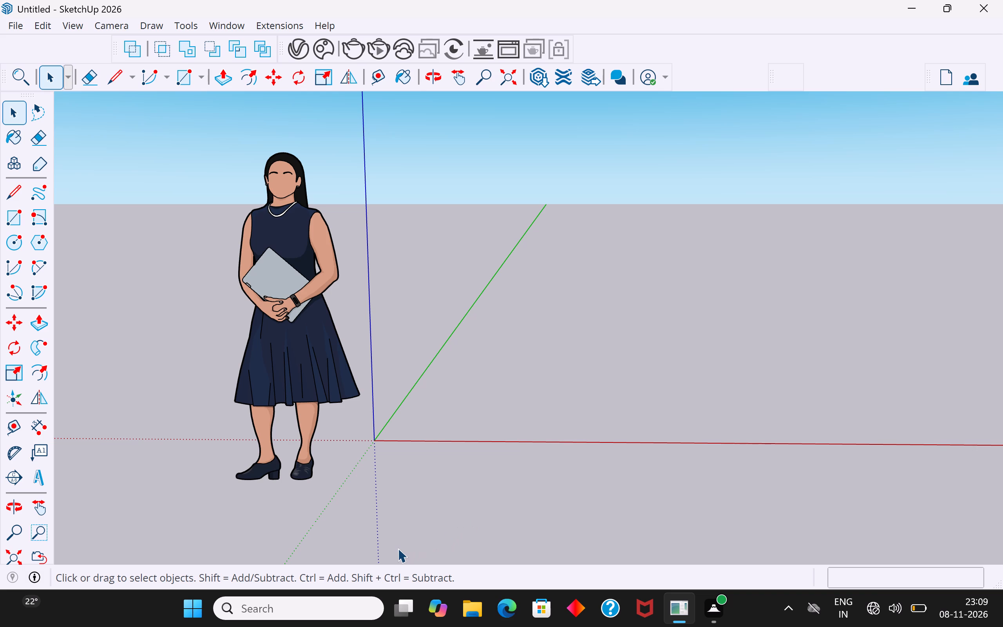
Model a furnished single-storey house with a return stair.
Draw a 12' line parallel to the green axis, starting just beside the origin.
{"action": "left_click", "coordinate": [11, 188]}
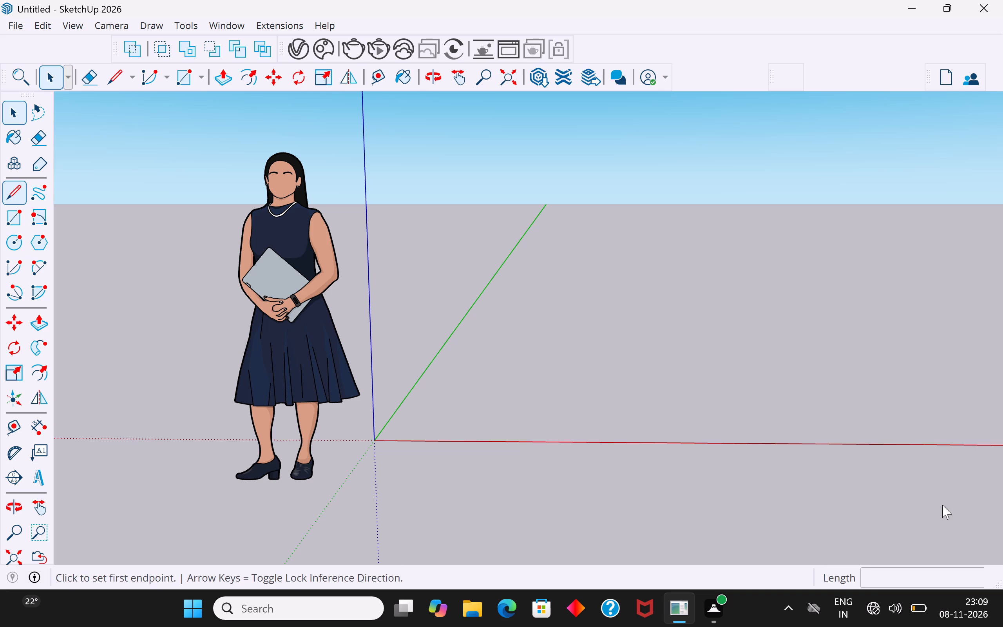
{"action": "middle_click_drag", "start_coordinate": [942, 505], "coordinate": [666, 542]}
{"action": "scroll", "coordinate": [544, 423], "scroll_direction": "up", "scroll_amount": 3}
{"action": "scroll", "coordinate": [646, 392], "scroll_direction": "up", "scroll_amount": 5}
{"action": "left_click", "coordinate": [540, 419]}
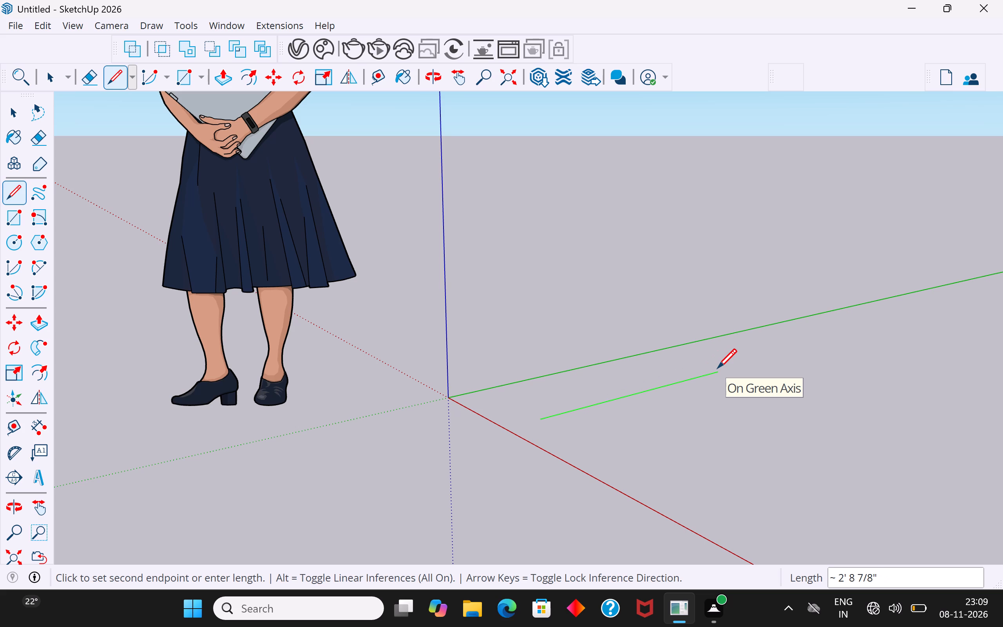
{"action": "type", "text": "12'"}
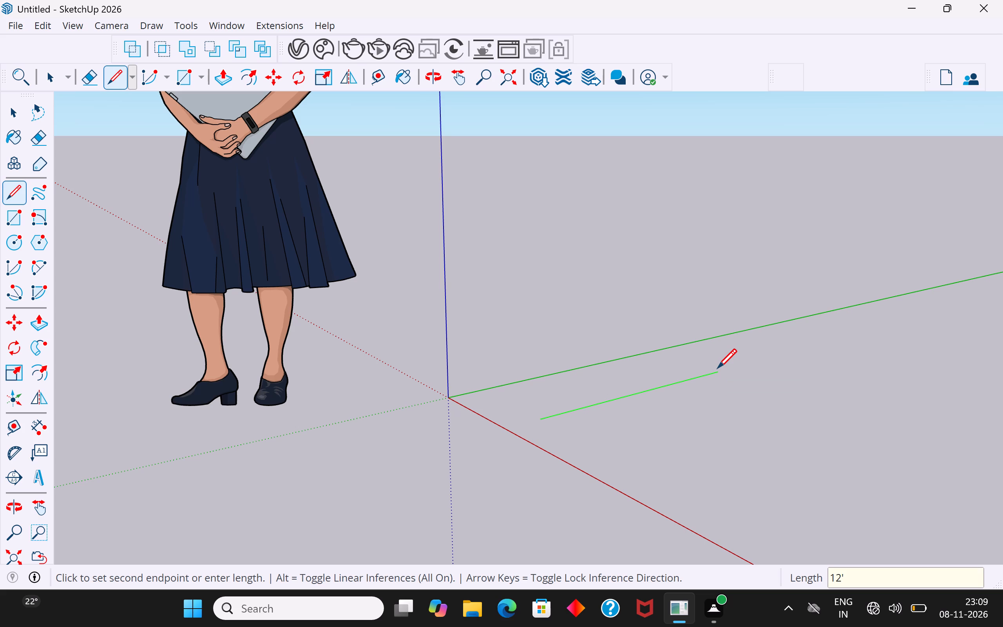
{"action": "key", "text": "Return"}
{"action": "scroll", "coordinate": [645, 420], "scroll_direction": "down", "scroll_amount": 7}
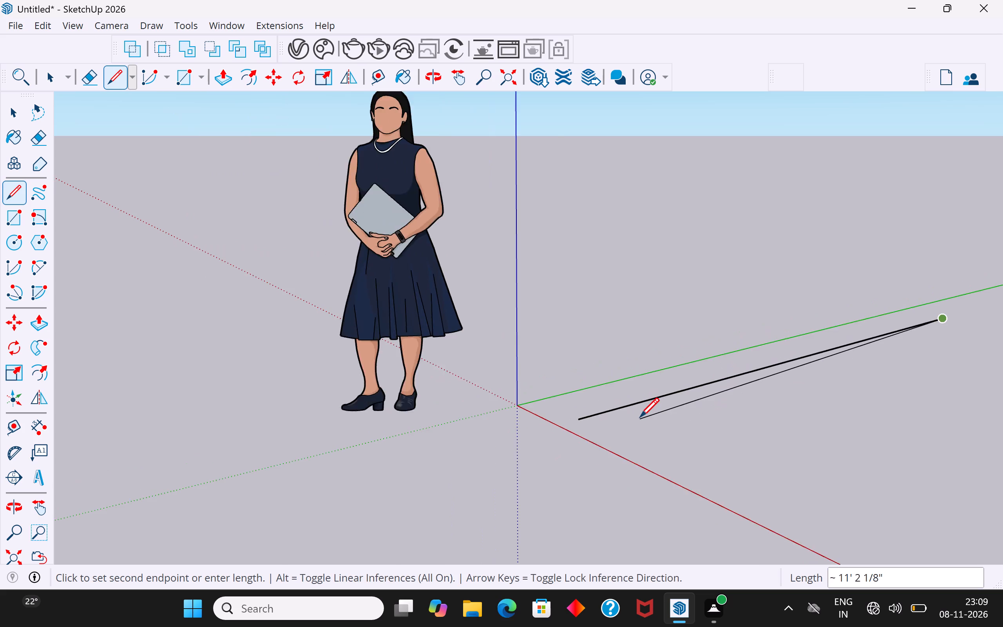
{"action": "scroll", "coordinate": [640, 419], "scroll_direction": "down", "scroll_amount": 4}
{"action": "key", "text": "Escape"}
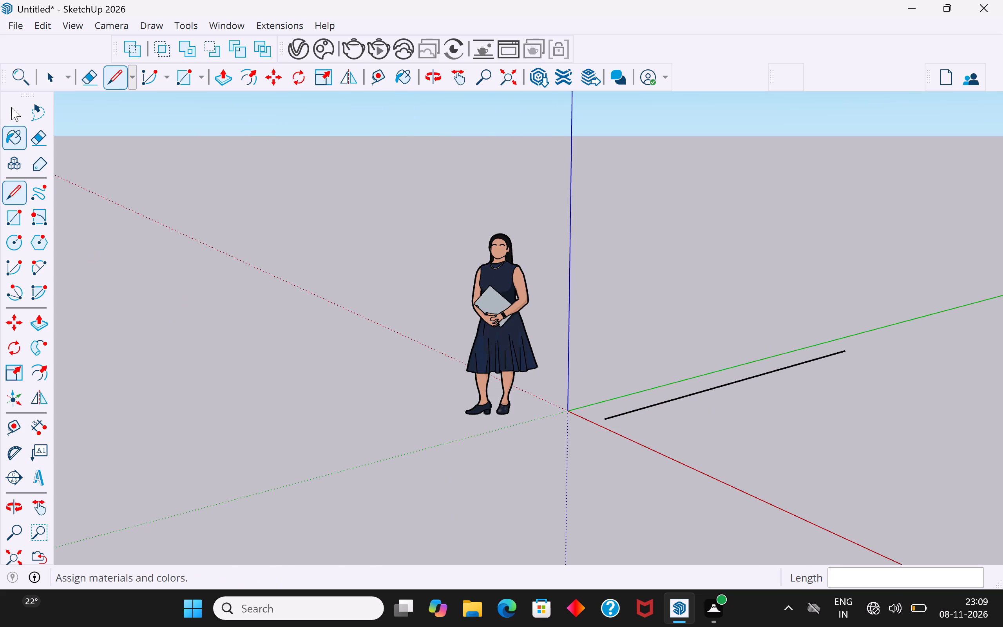
{"action": "left_click", "coordinate": [11, 107]}
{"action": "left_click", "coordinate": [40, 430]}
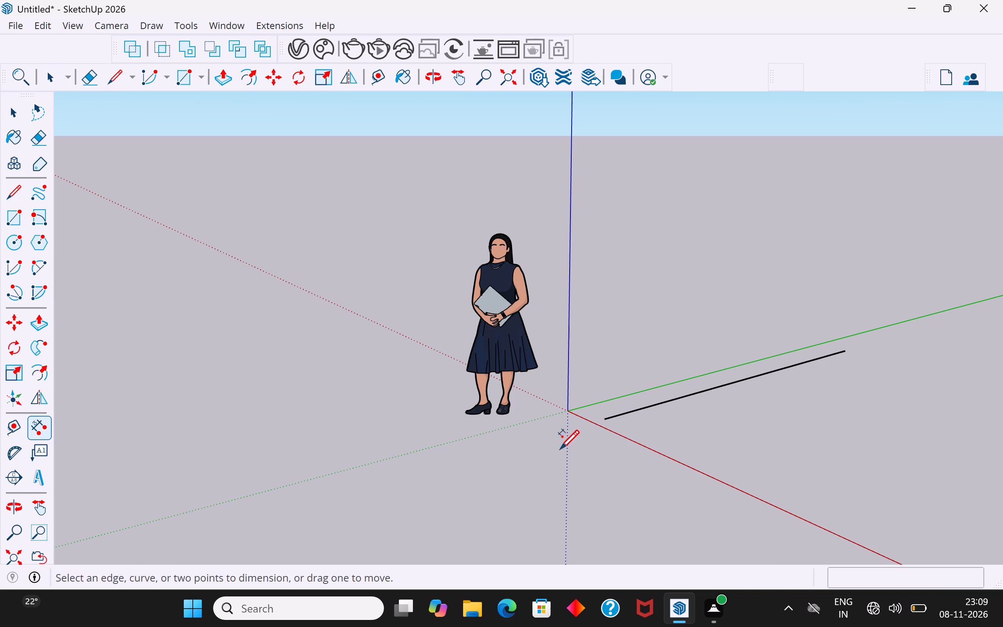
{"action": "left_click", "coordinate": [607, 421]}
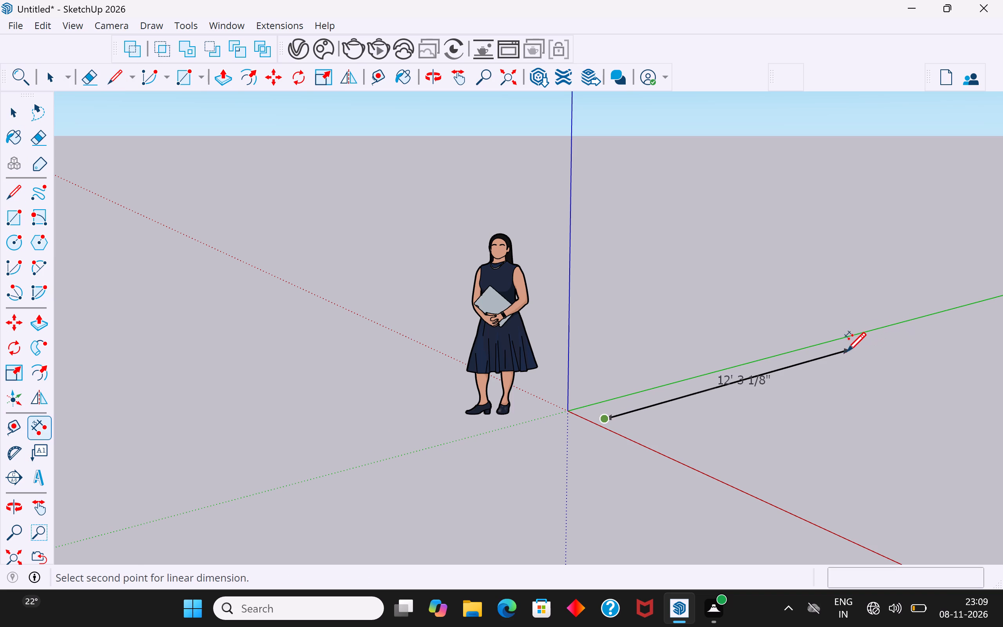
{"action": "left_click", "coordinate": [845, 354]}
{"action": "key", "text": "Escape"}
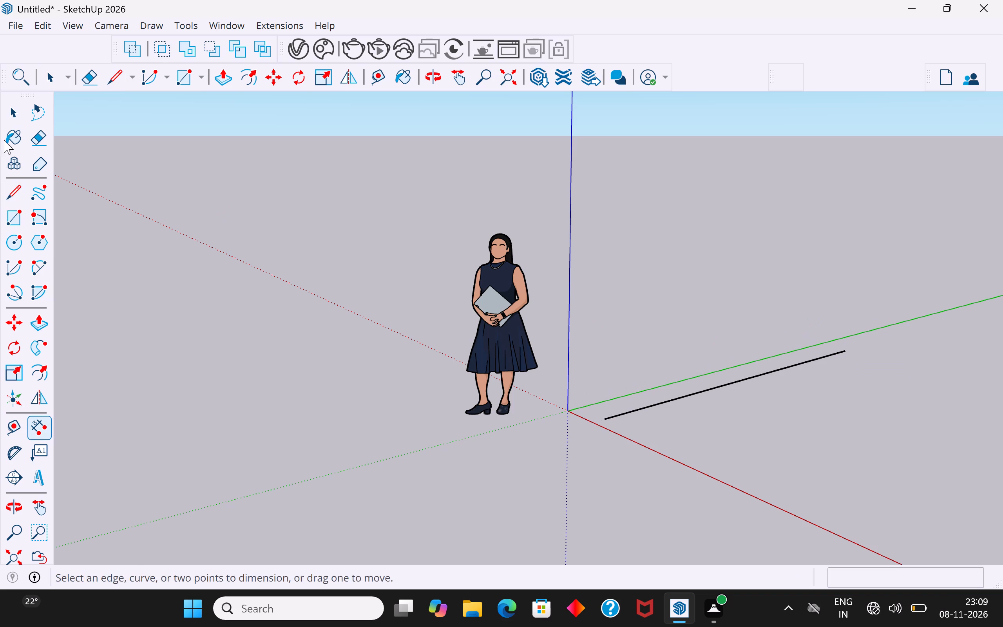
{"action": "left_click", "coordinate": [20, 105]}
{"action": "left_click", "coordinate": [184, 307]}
Draw a second 12' edge along the red axis direction from the first line's far endpoint.
{"action": "scroll", "coordinate": [325, 216], "scroll_direction": "down", "scroll_amount": 6}
{"action": "middle_click_drag", "start_coordinate": [413, 355], "coordinate": [450, 500]}
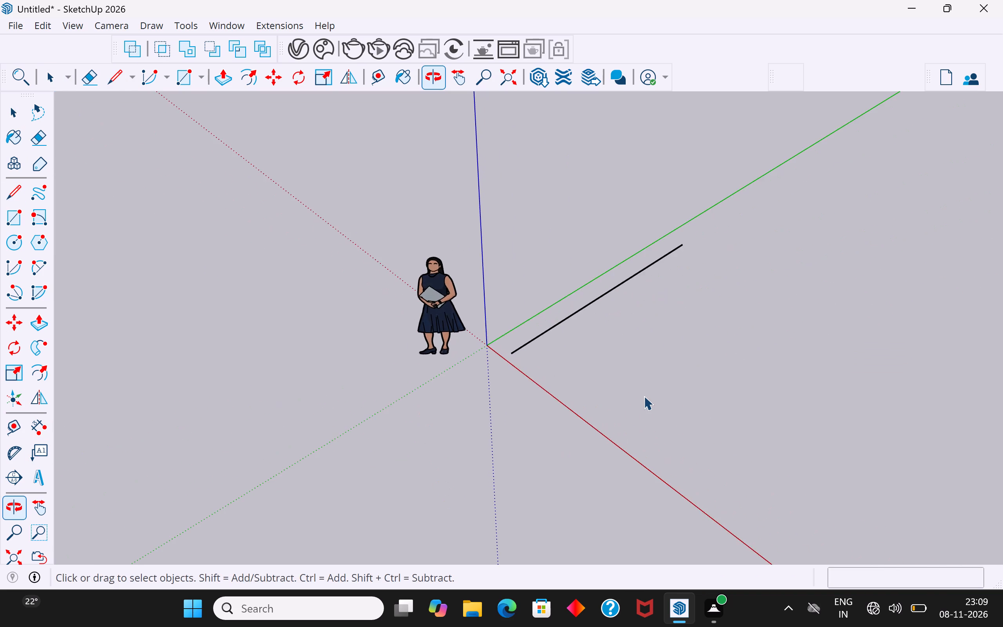
{"action": "scroll", "coordinate": [644, 390], "scroll_direction": "up", "scroll_amount": 4}
{"action": "middle_click_drag", "start_coordinate": [644, 390], "coordinate": [678, 431]}
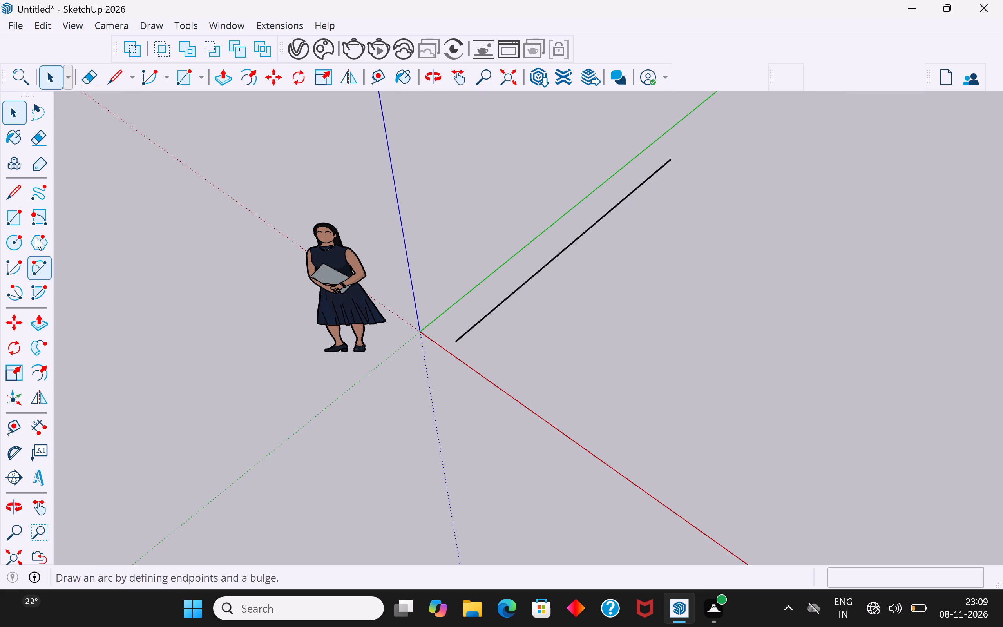
{"action": "left_click", "coordinate": [16, 197]}
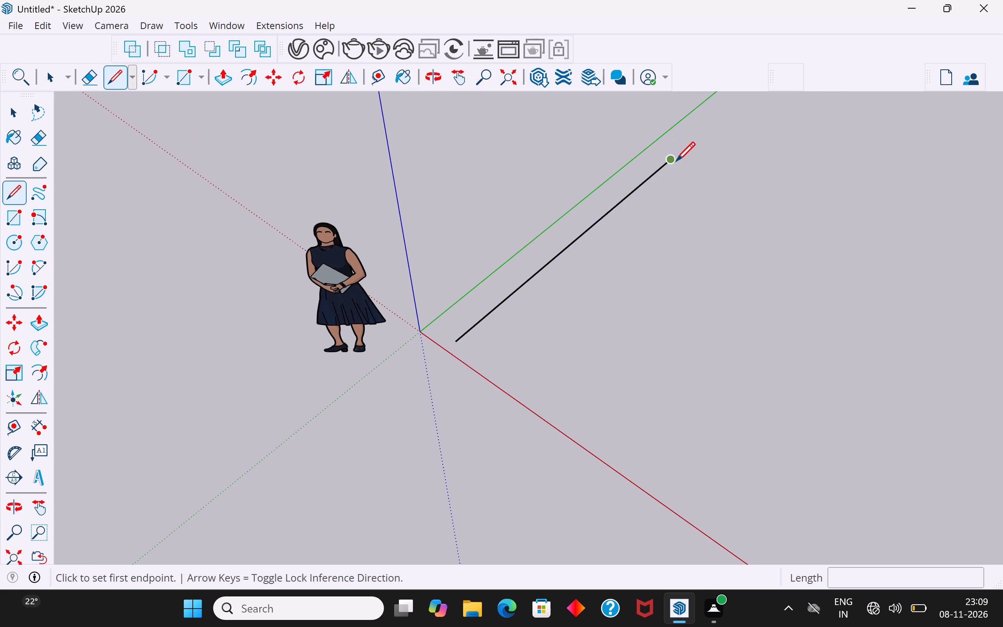
{"action": "left_click", "coordinate": [669, 161]}
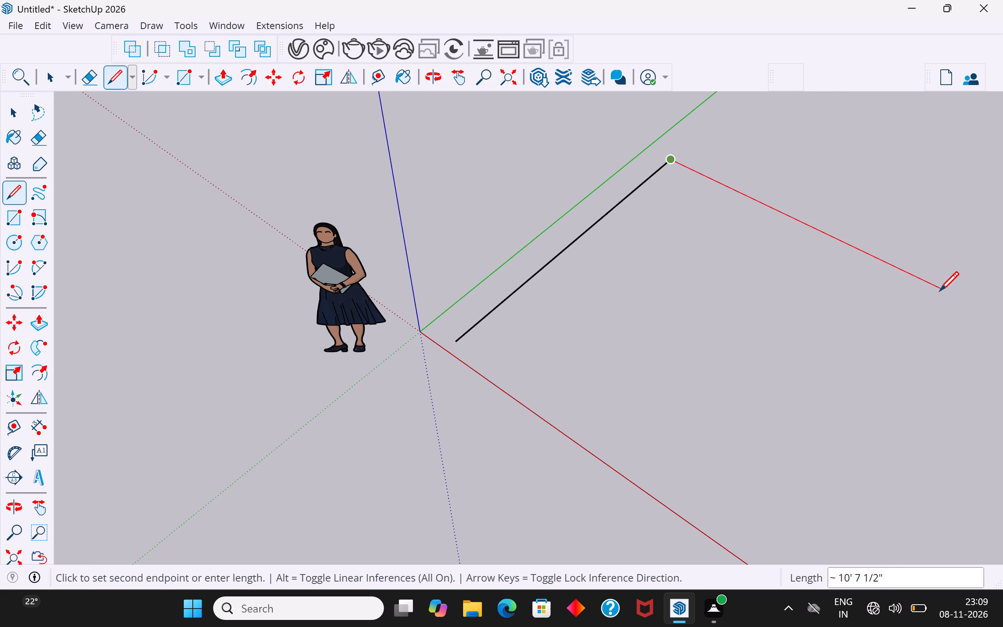
{"action": "type", "text": "12'"}
{"action": "key", "text": "Return"}
Draw a third 12' edge back along the green axis direction and close the square at the first line's start point.
{"action": "scroll", "coordinate": [735, 407], "scroll_direction": "down", "scroll_amount": 5}
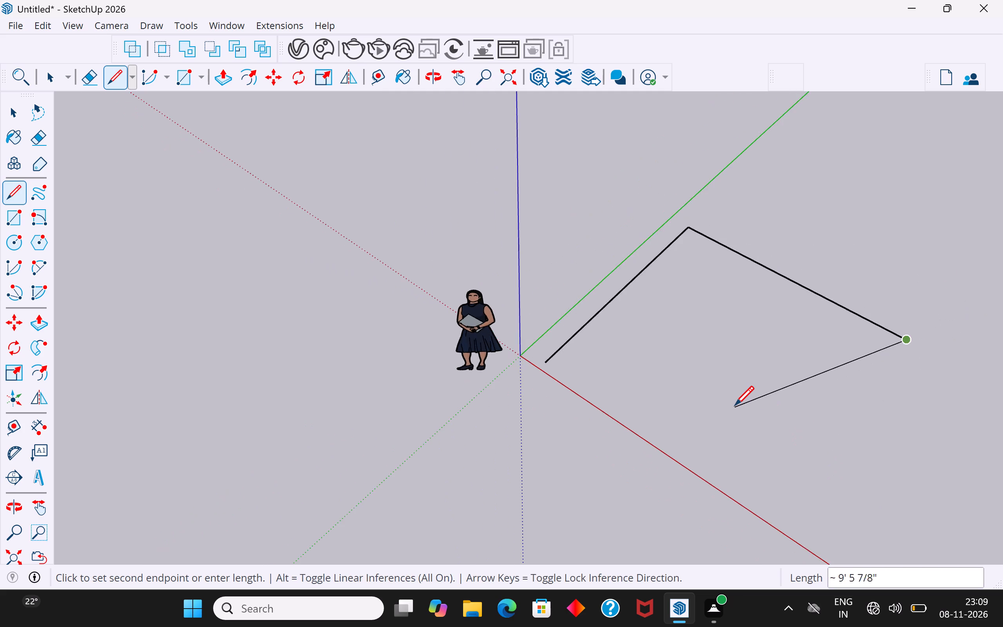
{"action": "scroll", "coordinate": [735, 407], "scroll_direction": "down", "scroll_amount": 3}
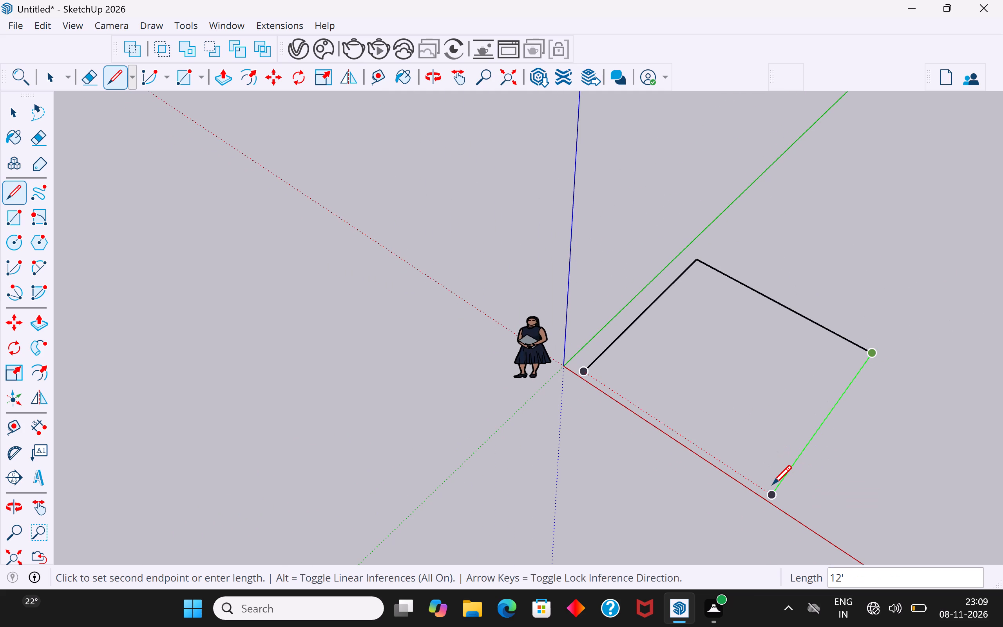
{"action": "type", "text": "12'"}
{"action": "key", "text": "Return"}
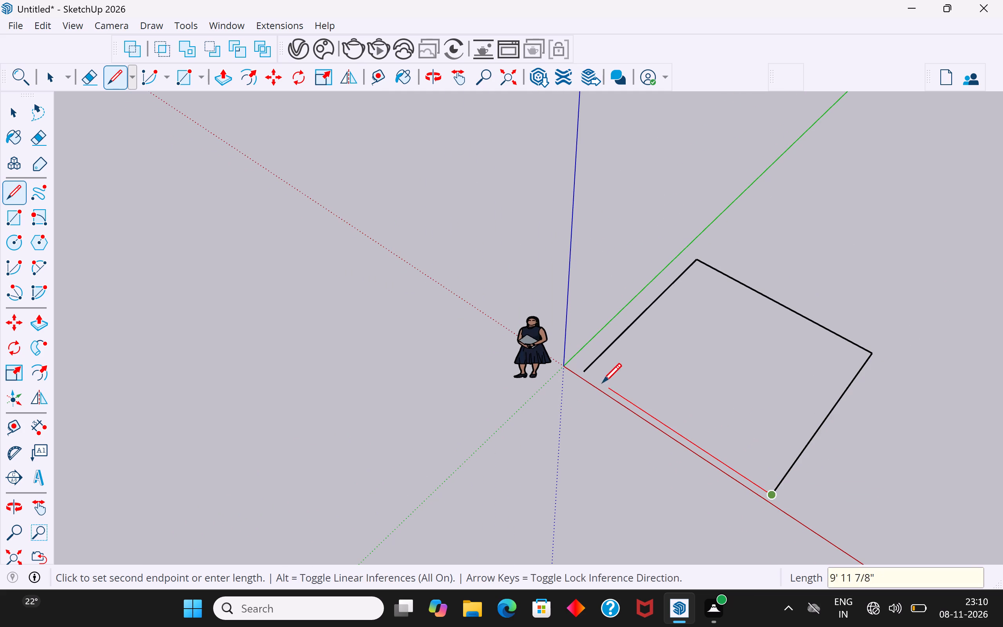
{"action": "left_click", "coordinate": [587, 373]}
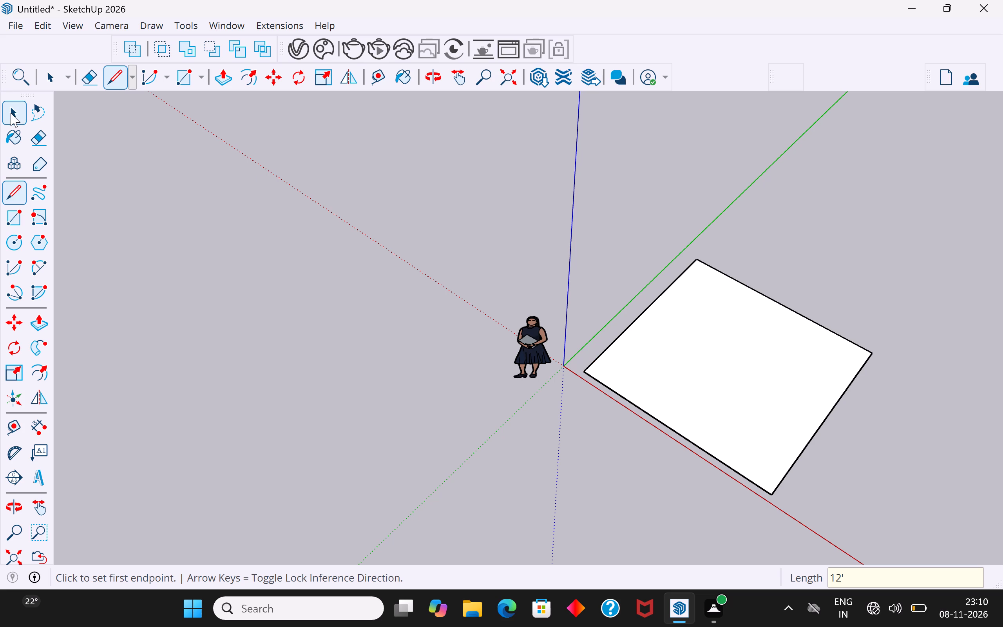
{"action": "left_click", "coordinate": [11, 113]}
{"action": "left_click", "coordinate": [217, 359]}
Offset the square face's outline inward by 10".
{"action": "scroll", "coordinate": [353, 257], "scroll_direction": "down", "scroll_amount": 11}
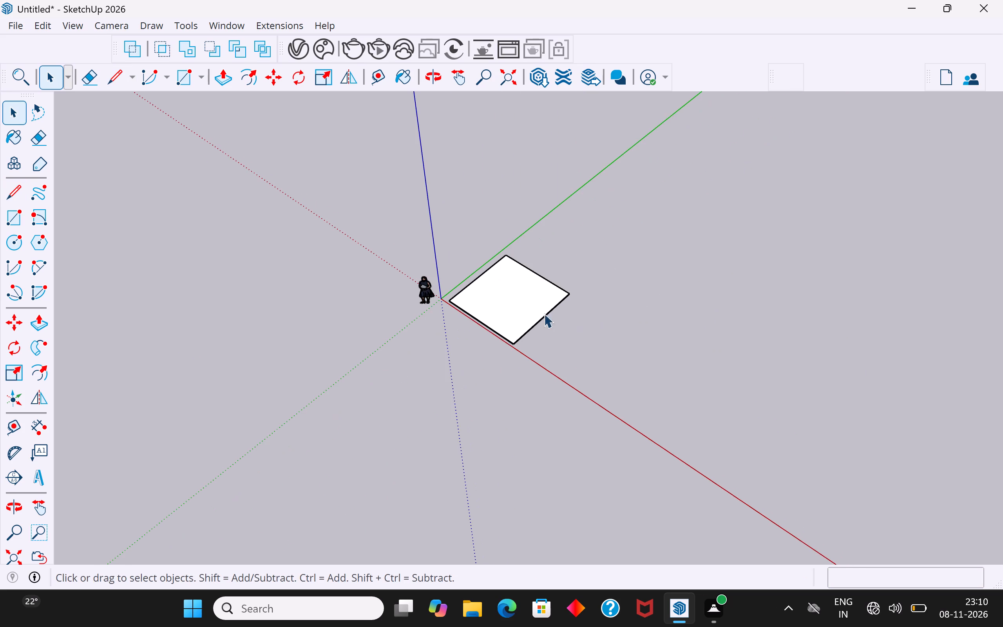
{"action": "middle_click_drag", "start_coordinate": [544, 313], "coordinate": [560, 201]}
{"action": "scroll", "coordinate": [491, 317], "scroll_direction": "up", "scroll_amount": 11}
{"action": "left_click", "coordinate": [501, 300]}
{"action": "middle_click_drag", "start_coordinate": [548, 290], "coordinate": [559, 290]}
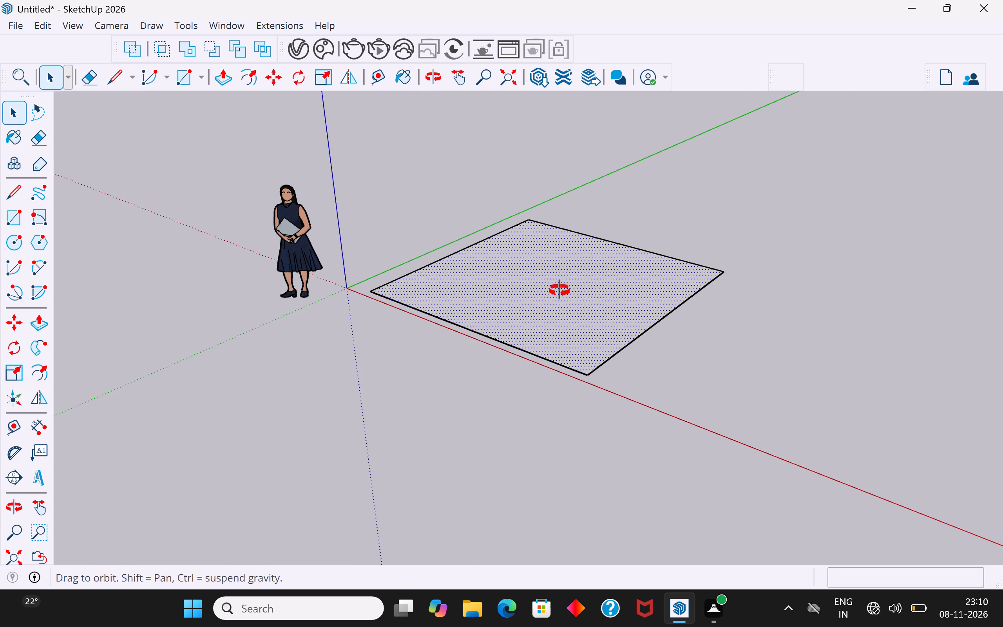
{"action": "middle_click_drag", "start_coordinate": [559, 290], "coordinate": [581, 341]}
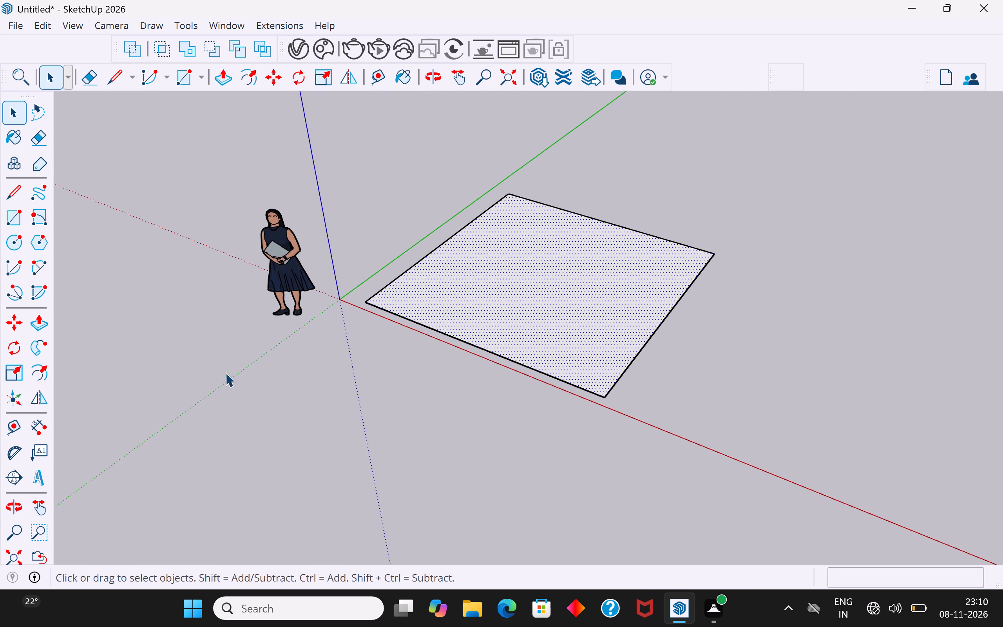
{"action": "left_click", "coordinate": [41, 375]}
{"action": "left_click", "coordinate": [444, 247]}
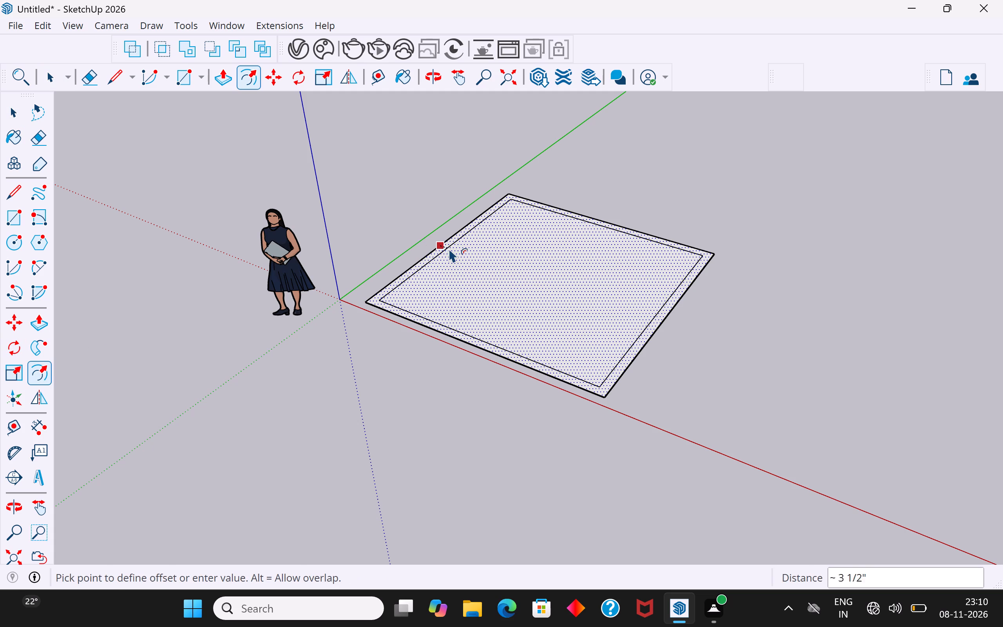
{"action": "type", "text": "10"}
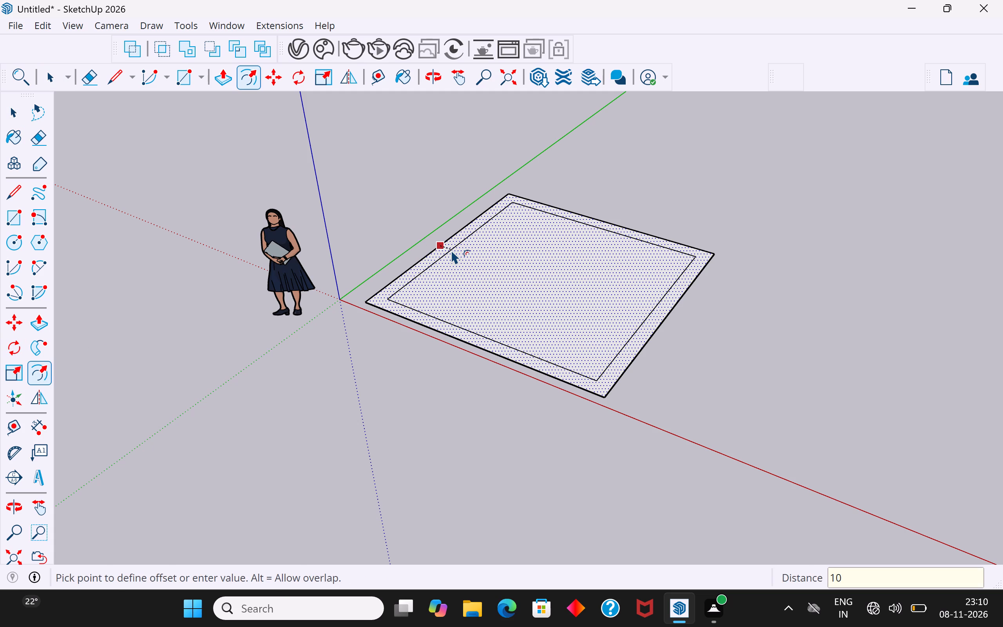
{"action": "key", "text": "shift+quotedbl"}
{"action": "key", "text": "Return"}
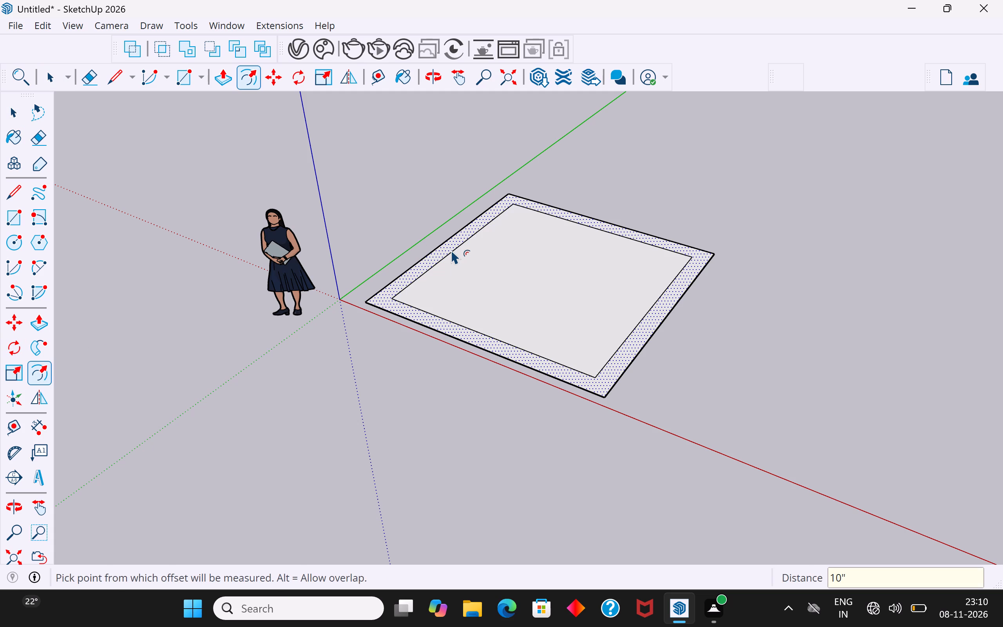
{"action": "left_click", "coordinate": [7, 116]}
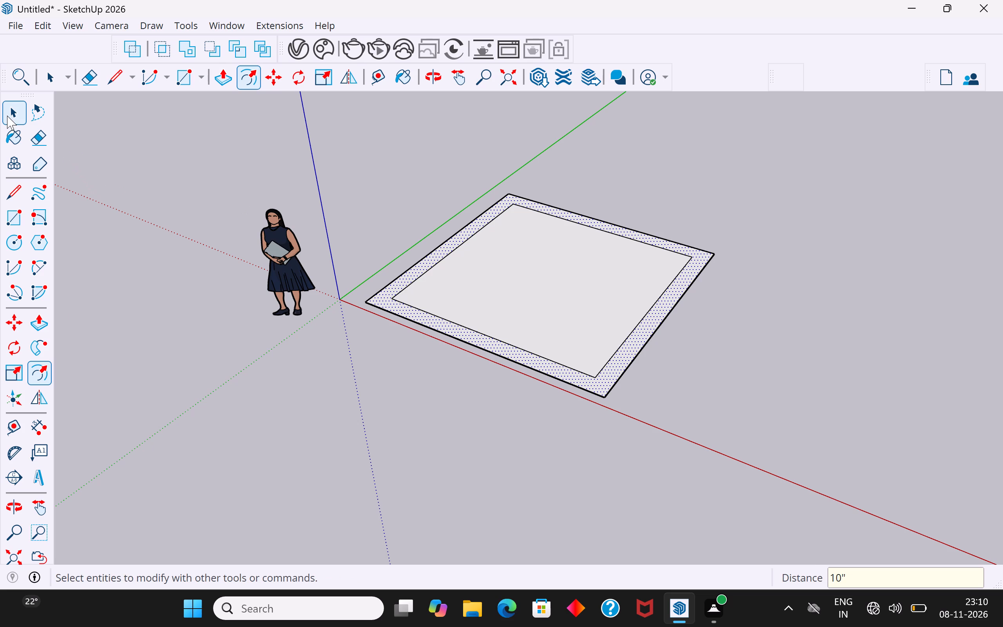
{"action": "left_click", "coordinate": [103, 354]}
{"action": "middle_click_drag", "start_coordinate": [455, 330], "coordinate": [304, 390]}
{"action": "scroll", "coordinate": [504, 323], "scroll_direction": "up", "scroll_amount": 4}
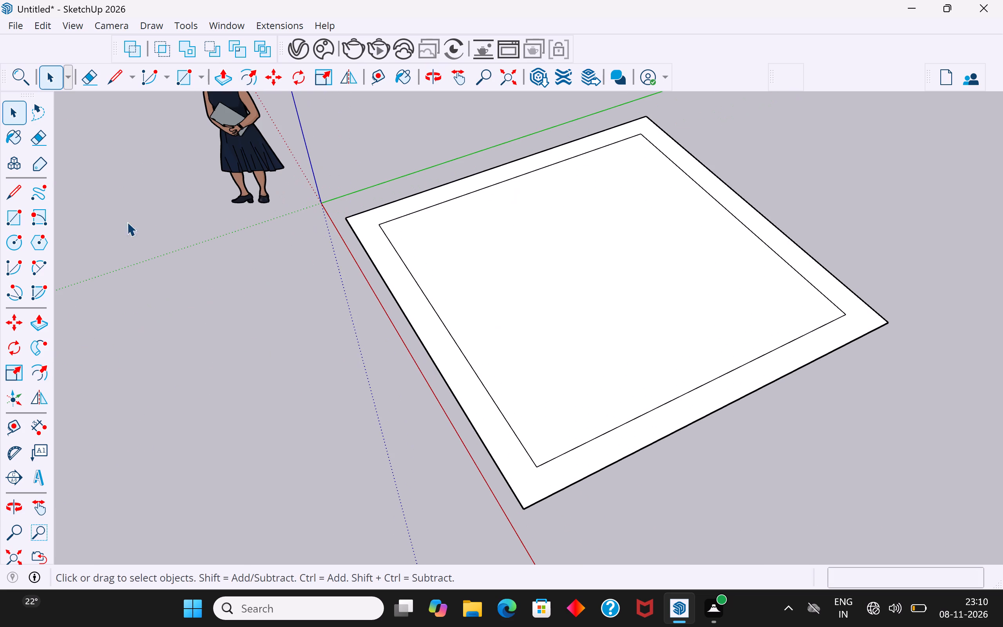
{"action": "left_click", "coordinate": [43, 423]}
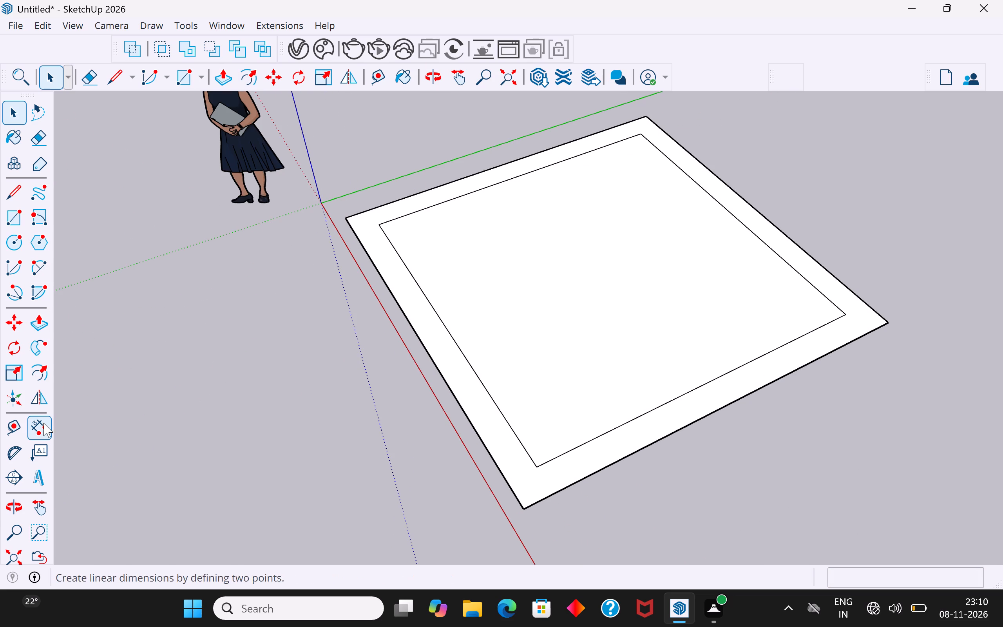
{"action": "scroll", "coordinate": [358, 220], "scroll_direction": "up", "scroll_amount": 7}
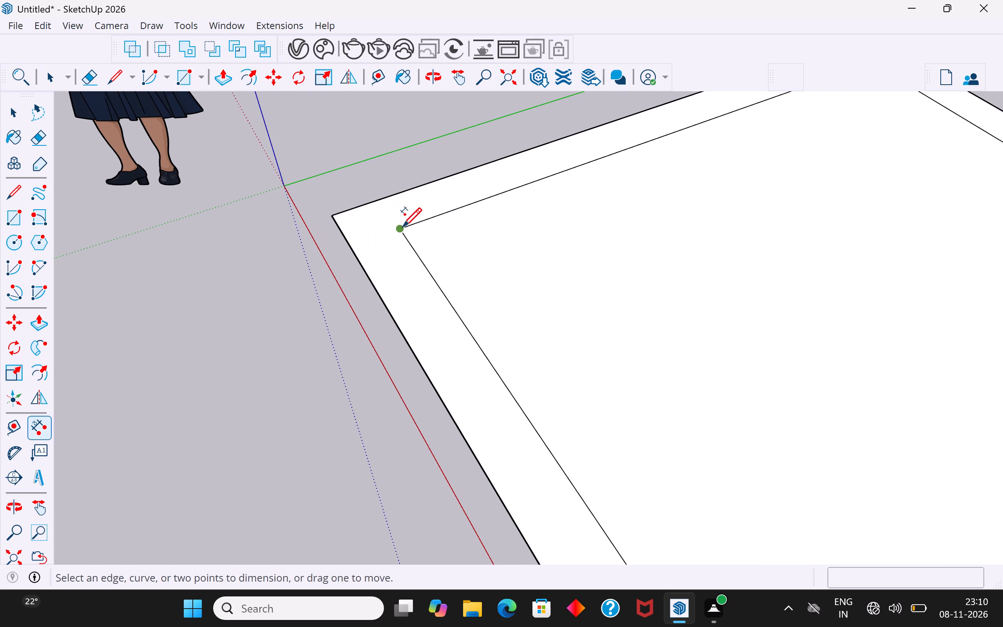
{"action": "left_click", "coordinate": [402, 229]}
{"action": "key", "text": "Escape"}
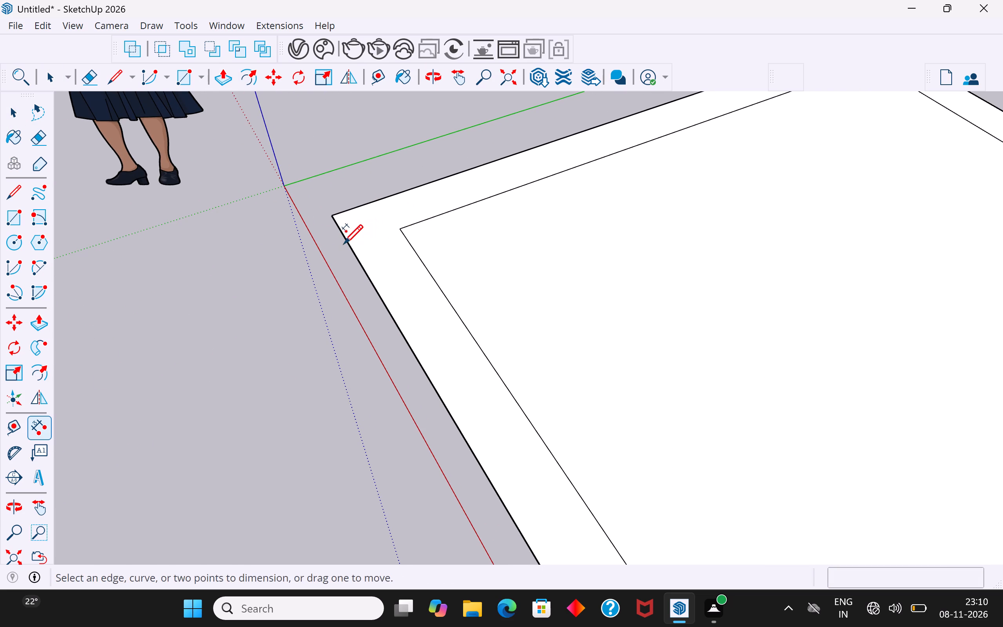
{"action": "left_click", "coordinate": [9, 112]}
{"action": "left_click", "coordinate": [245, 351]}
Examine the square and its inset border from above and from low angles.
{"action": "scroll", "coordinate": [264, 177], "scroll_direction": "down", "scroll_amount": 12}
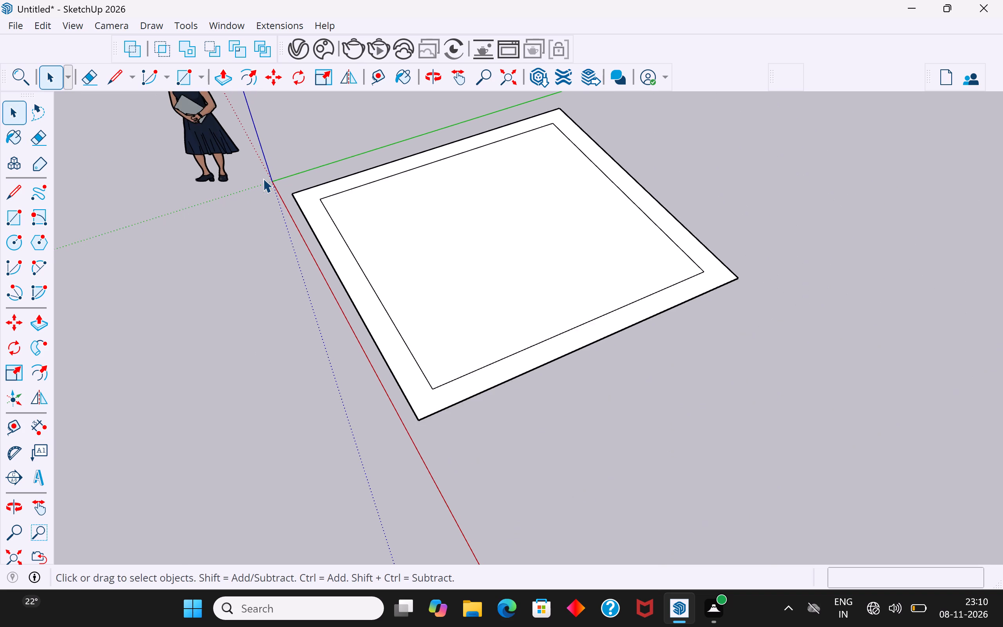
{"action": "scroll", "coordinate": [263, 178], "scroll_direction": "down", "scroll_amount": 7}
{"action": "middle_click_drag", "start_coordinate": [284, 301], "coordinate": [649, 364]}
{"action": "scroll", "coordinate": [683, 205], "scroll_direction": "down", "scroll_amount": 4}
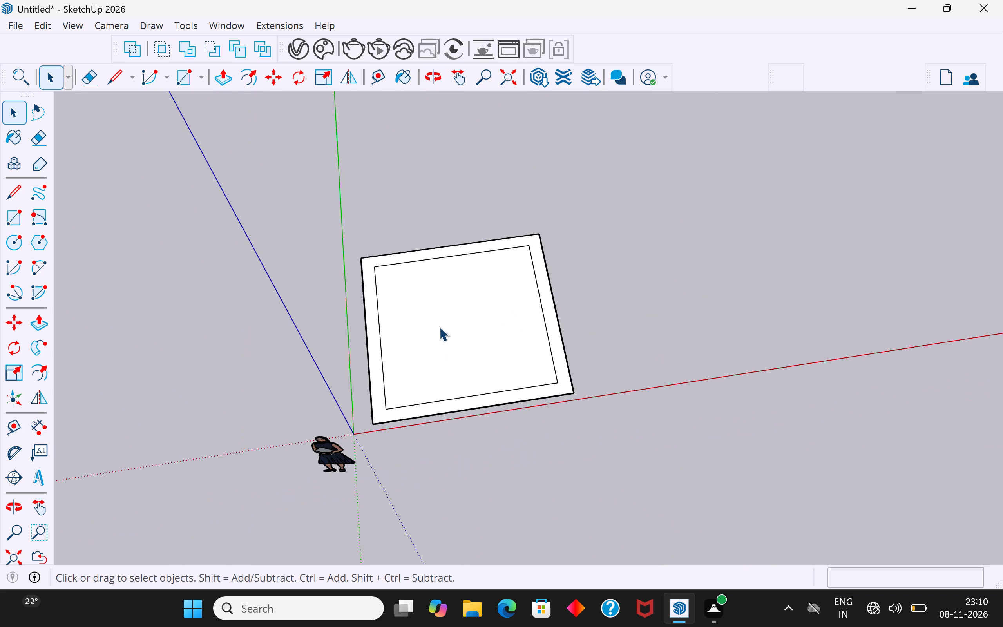
{"action": "scroll", "coordinate": [438, 327], "scroll_direction": "up", "scroll_amount": 5}
{"action": "scroll", "coordinate": [587, 177], "scroll_direction": "up", "scroll_amount": 5}
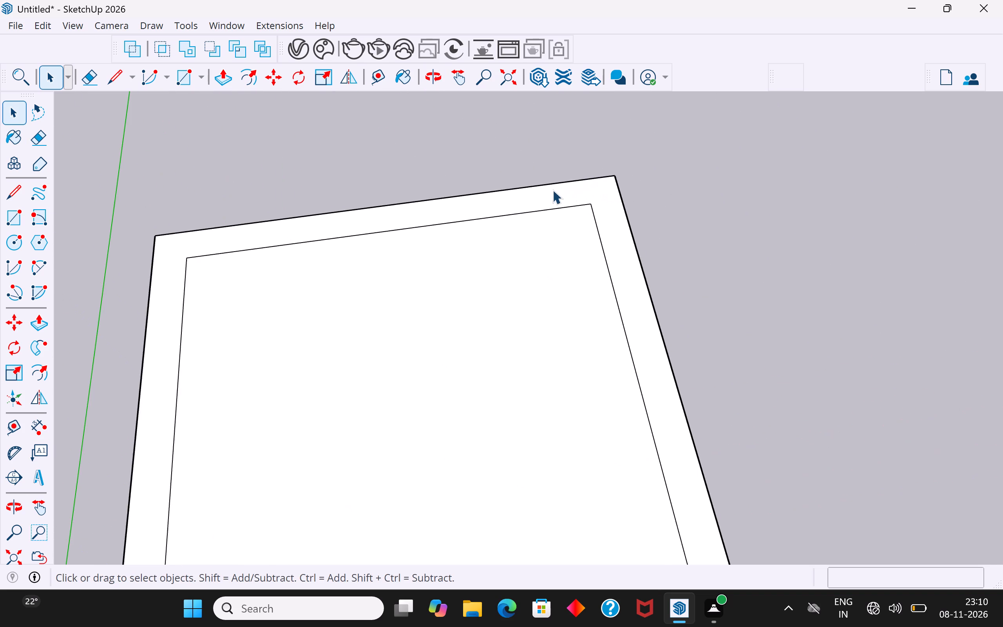
{"action": "scroll", "coordinate": [614, 212], "scroll_direction": "down", "scroll_amount": 4}
{"action": "middle_click_drag", "start_coordinate": [621, 229], "coordinate": [621, 373]}
{"action": "middle_click_drag", "start_coordinate": [506, 195], "coordinate": [534, 144]}
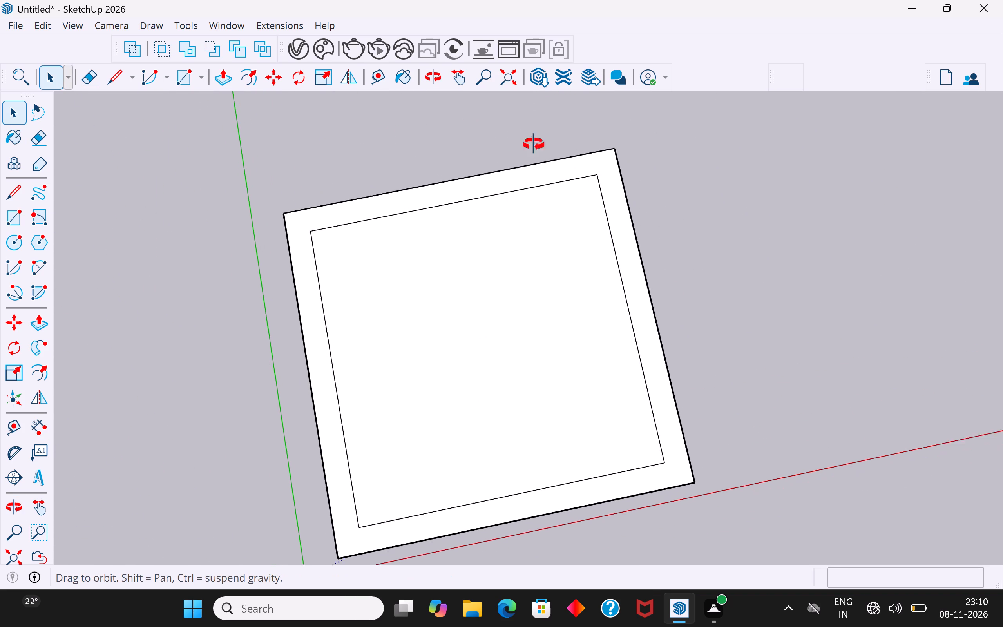
{"action": "middle_click_drag", "start_coordinate": [534, 144], "coordinate": [722, 102]}
{"action": "middle_click_drag", "start_coordinate": [536, 319], "coordinate": [500, 101]}
{"action": "middle_click_drag", "start_coordinate": [644, 319], "coordinate": [287, 256]}
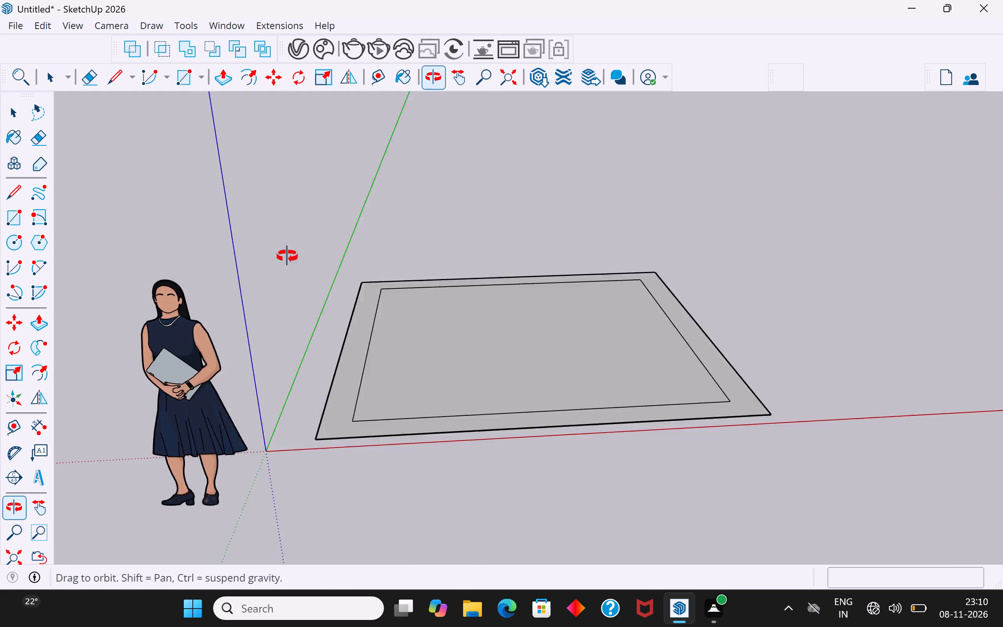
{"action": "middle_click_drag", "start_coordinate": [287, 256], "coordinate": [239, 244]}
{"action": "scroll", "coordinate": [487, 282], "scroll_direction": "up", "scroll_amount": 1}
{"action": "middle_click_drag", "start_coordinate": [493, 294], "coordinate": [517, 477]}
{"action": "middle_click_drag", "start_coordinate": [376, 236], "coordinate": [431, 377]}
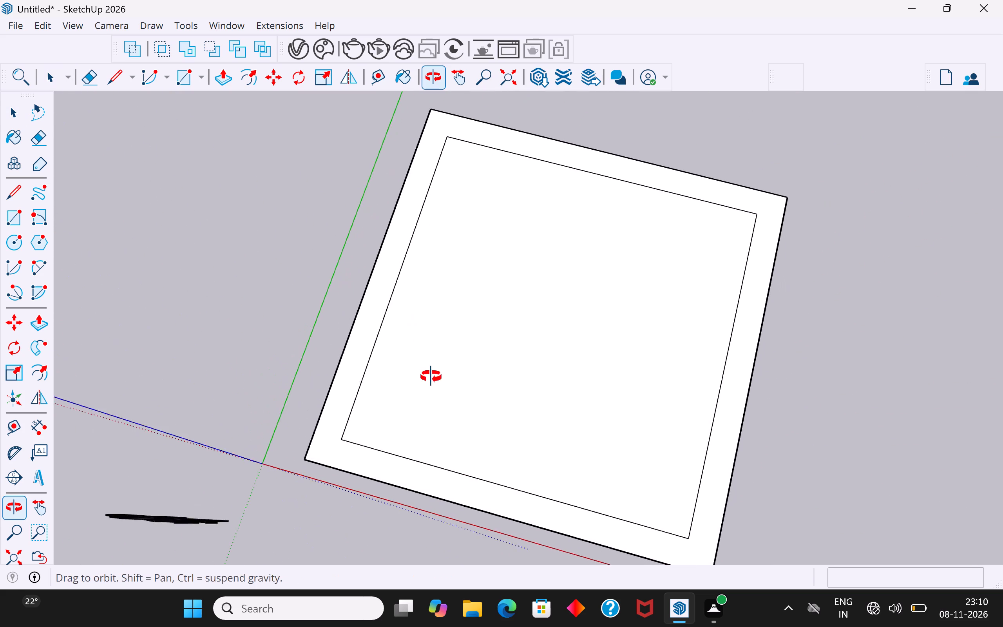
Draw a 10" line along the green axis direction from the inset corner farthest from the origin to the square's outer edge.
{"action": "middle_click_drag", "start_coordinate": [431, 377], "coordinate": [437, 385]}
{"action": "middle_click_drag", "start_coordinate": [324, 292], "coordinate": [370, 378]}
{"action": "scroll", "coordinate": [407, 384], "scroll_direction": "down", "scroll_amount": 5}
{"action": "scroll", "coordinate": [555, 178], "scroll_direction": "up", "scroll_amount": 4}
{"action": "scroll", "coordinate": [622, 285], "scroll_direction": "up", "scroll_amount": 3}
{"action": "middle_click_drag", "start_coordinate": [549, 279], "coordinate": [533, 244]}
{"action": "scroll", "coordinate": [541, 261], "scroll_direction": "up", "scroll_amount": 1}
{"action": "left_click", "coordinate": [17, 190]}
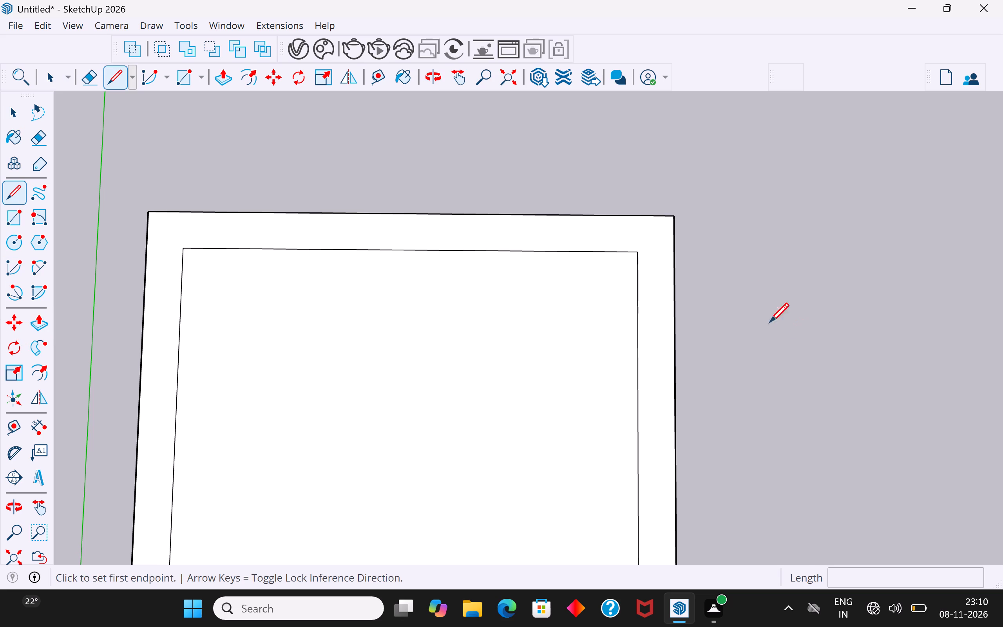
{"action": "left_click", "coordinate": [634, 253]}
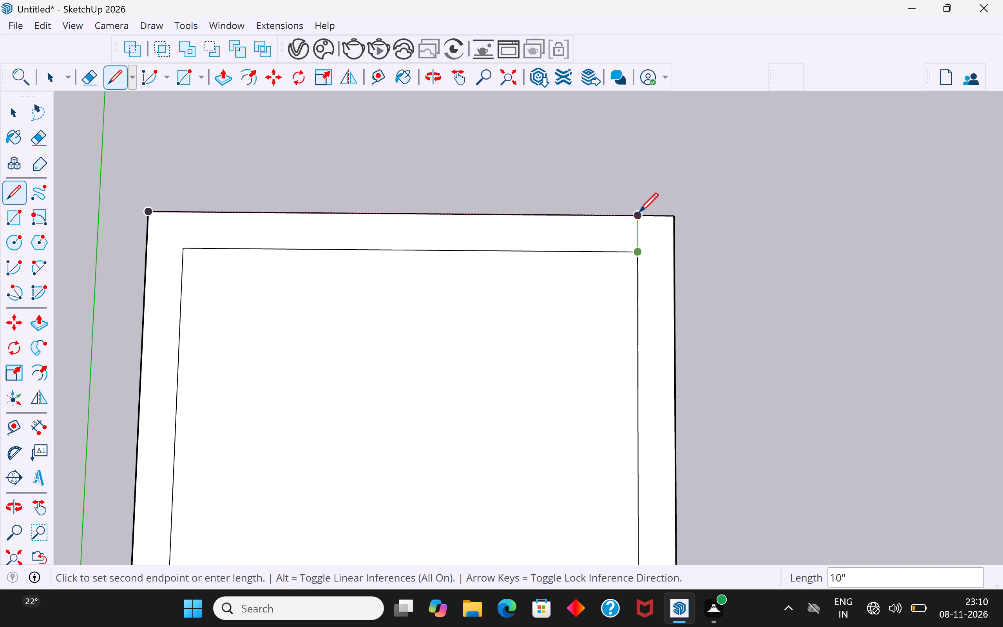
{"action": "left_click", "coordinate": [639, 219]}
{"action": "key", "text": "Escape"}
Draw a 10" line along the red axis direction from the inset corner nearest the origin to the square's outer edge.
{"action": "scroll", "coordinate": [516, 294], "scroll_direction": "down", "scroll_amount": 6}
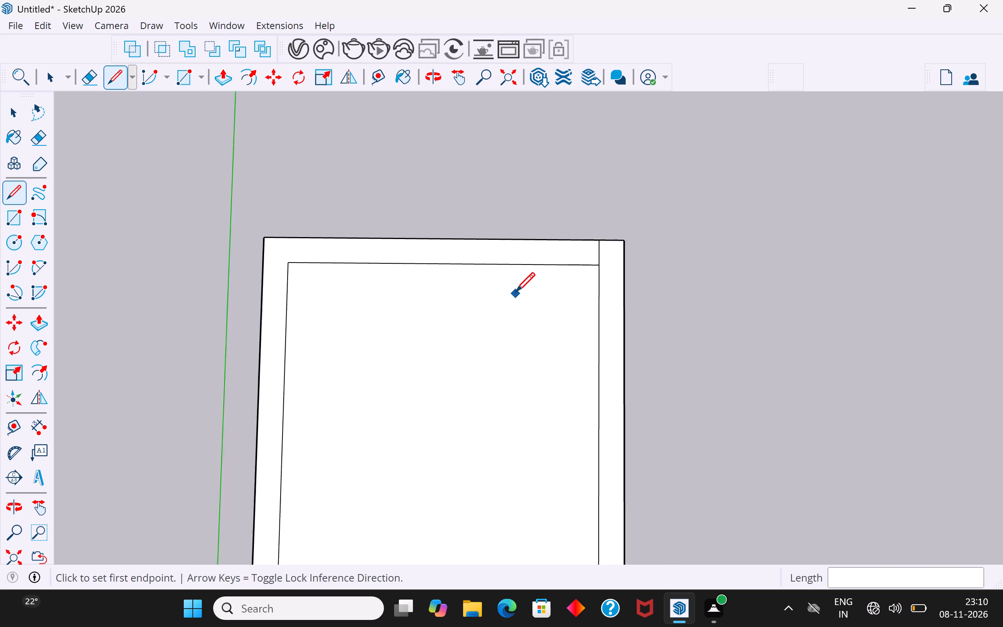
{"action": "scroll", "coordinate": [519, 286], "scroll_direction": "down", "scroll_amount": 5}
{"action": "scroll", "coordinate": [396, 482], "scroll_direction": "up", "scroll_amount": 13}
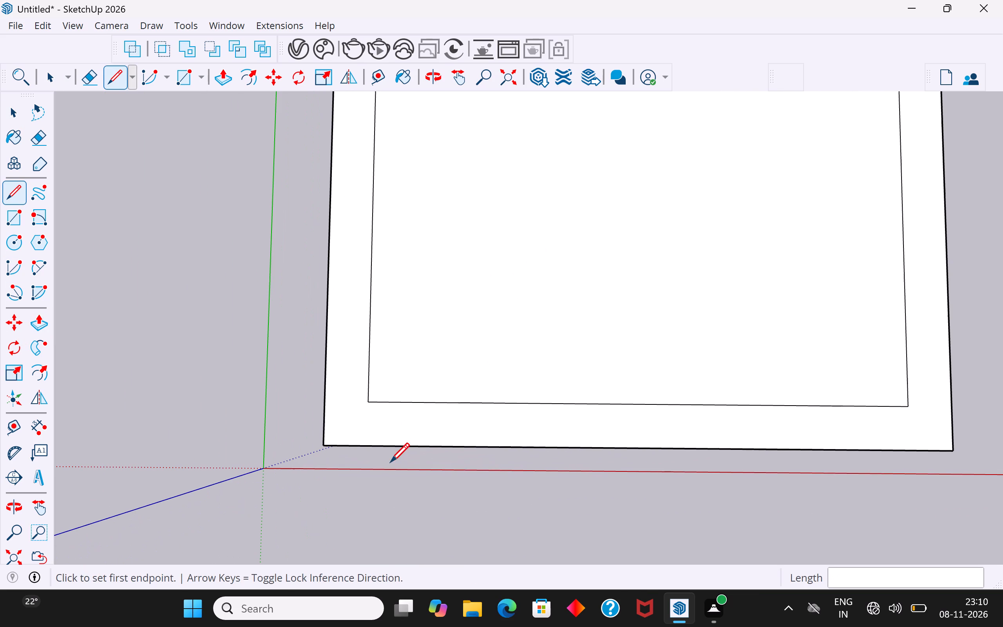
{"action": "left_click", "coordinate": [368, 403]}
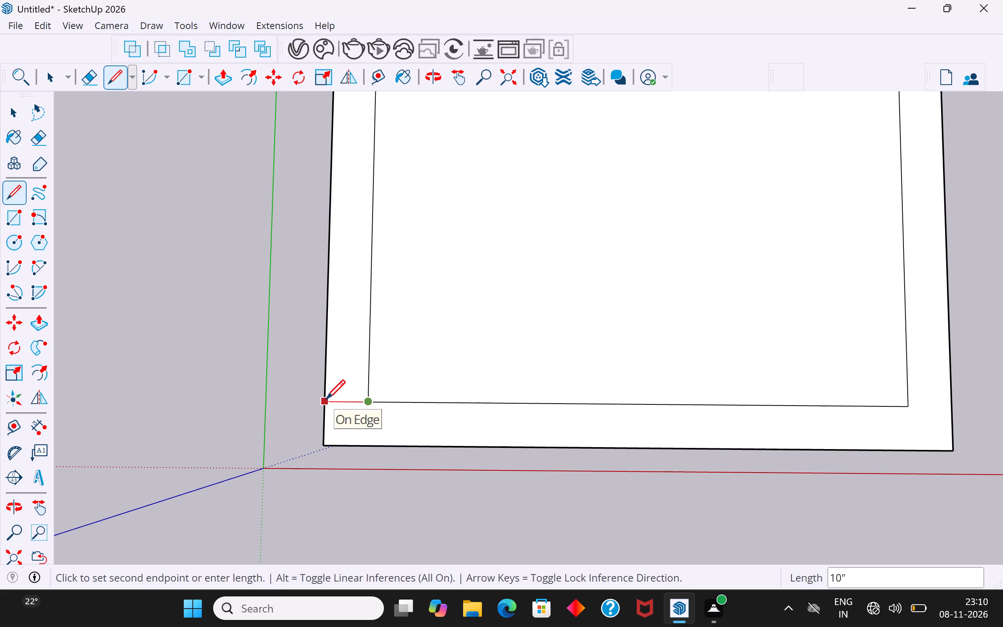
{"action": "left_click", "coordinate": [326, 401]}
{"action": "key", "text": "Escape"}
Select the L-shaped border face that runs beside the red axis and up the side farthest from the green axis.
{"action": "left_click", "coordinate": [9, 119]}
{"action": "left_click", "coordinate": [199, 405]}
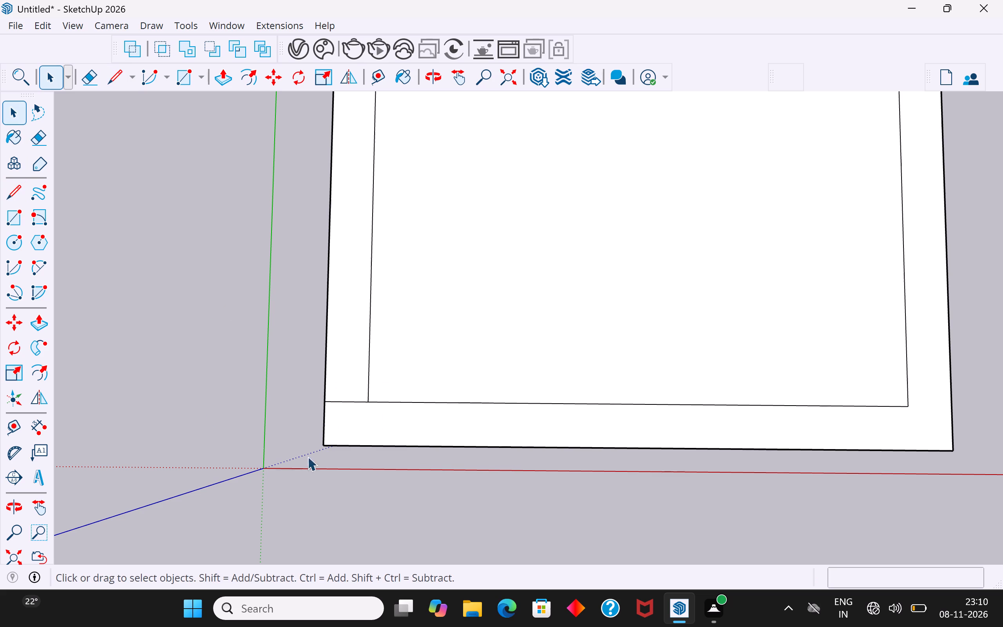
{"action": "left_click", "coordinate": [452, 422]}
{"action": "scroll", "coordinate": [485, 499], "scroll_direction": "down", "scroll_amount": 10}
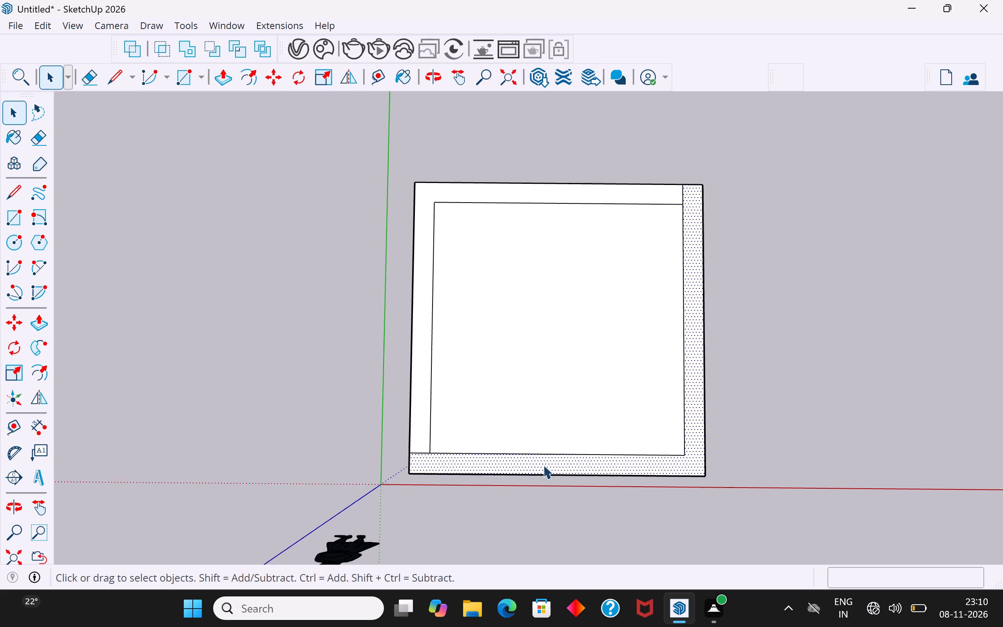
{"action": "middle_click_drag", "start_coordinate": [559, 448], "coordinate": [560, 427]}
{"action": "key", "text": "Escape"}
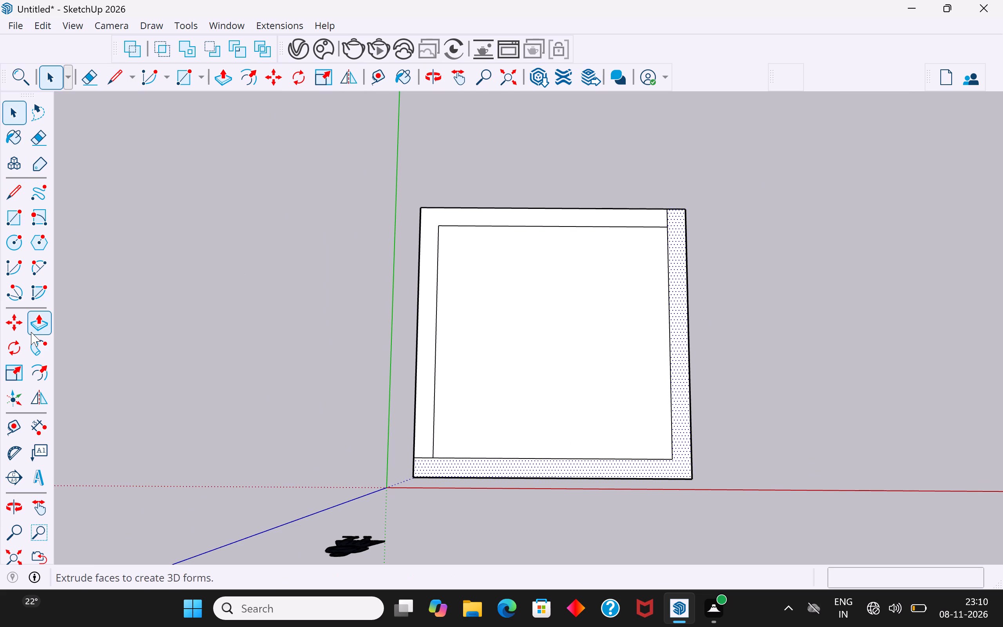
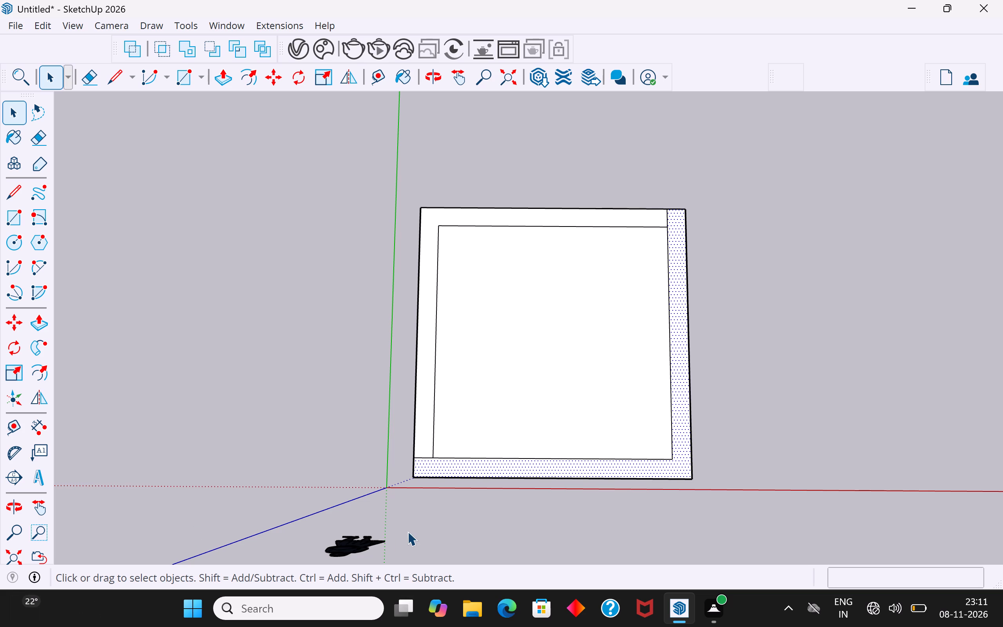
Deselect the L-shaped border face.
{"action": "scroll", "coordinate": [407, 531], "scroll_direction": "down", "scroll_amount": 4}
{"action": "left_click", "coordinate": [251, 275]}
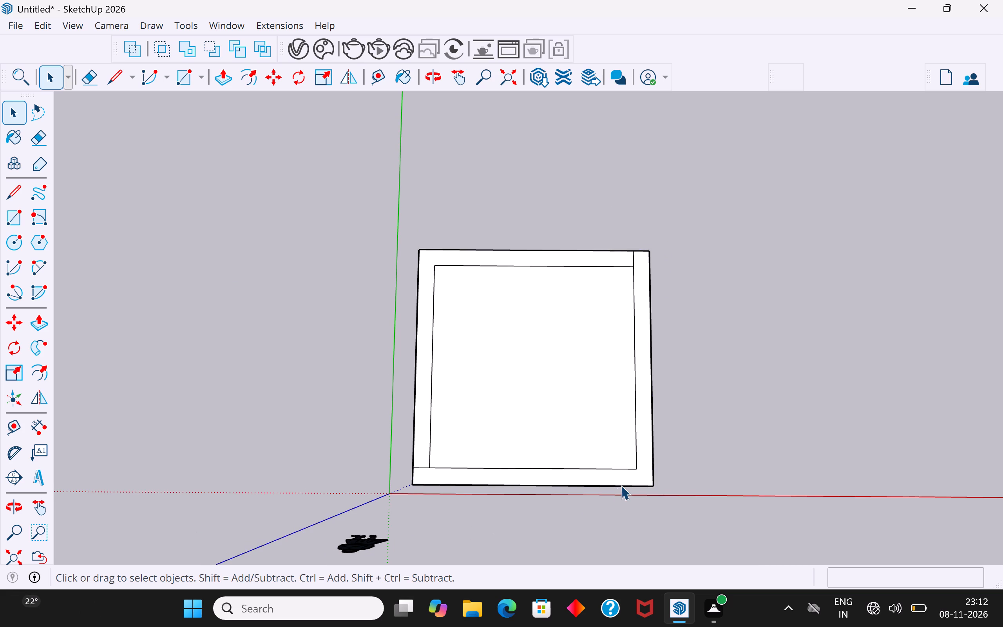
{"action": "scroll", "coordinate": [621, 486], "scroll_direction": "up", "scroll_amount": 3}
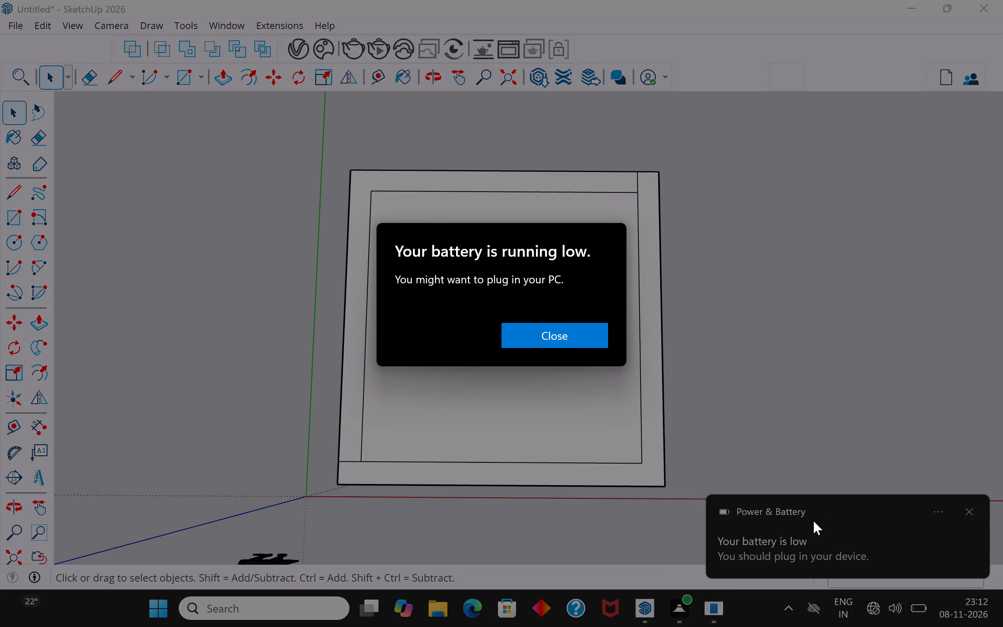
Dismiss the low-battery notification and its warning dialog.
{"action": "left_click", "coordinate": [976, 510]}
{"action": "left_click", "coordinate": [969, 510]}
{"action": "left_click", "coordinate": [874, 380]}
{"action": "left_click", "coordinate": [972, 516]}
{"action": "left_click", "coordinate": [768, 427]}
{"action": "left_click", "coordinate": [970, 514]}
{"action": "left_click", "coordinate": [845, 397]}
{"action": "scroll", "coordinate": [771, 539], "scroll_direction": "down", "scroll_amount": 5}
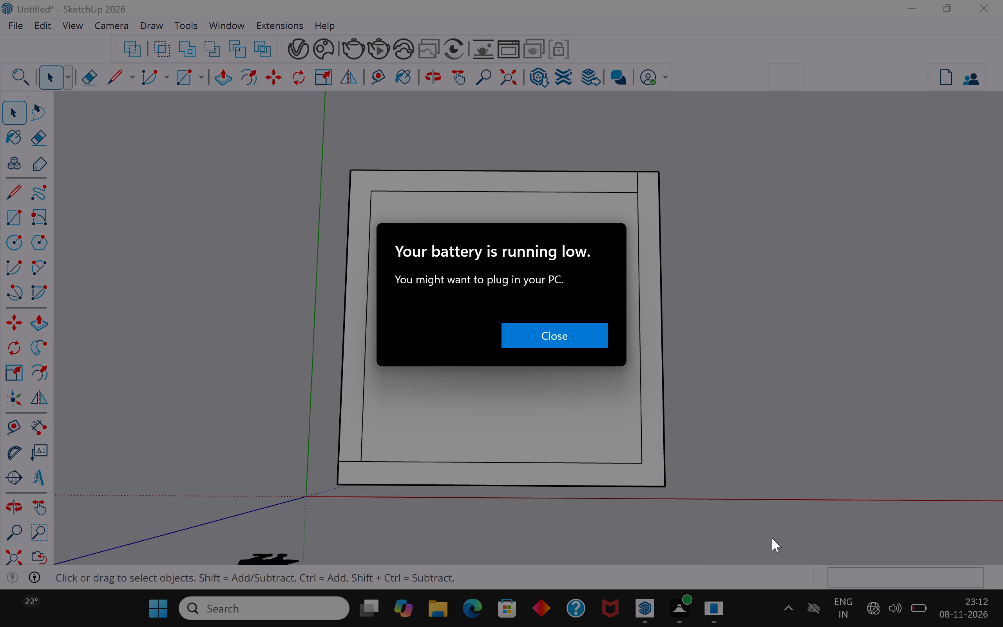
{"action": "left_click", "coordinate": [562, 337]}
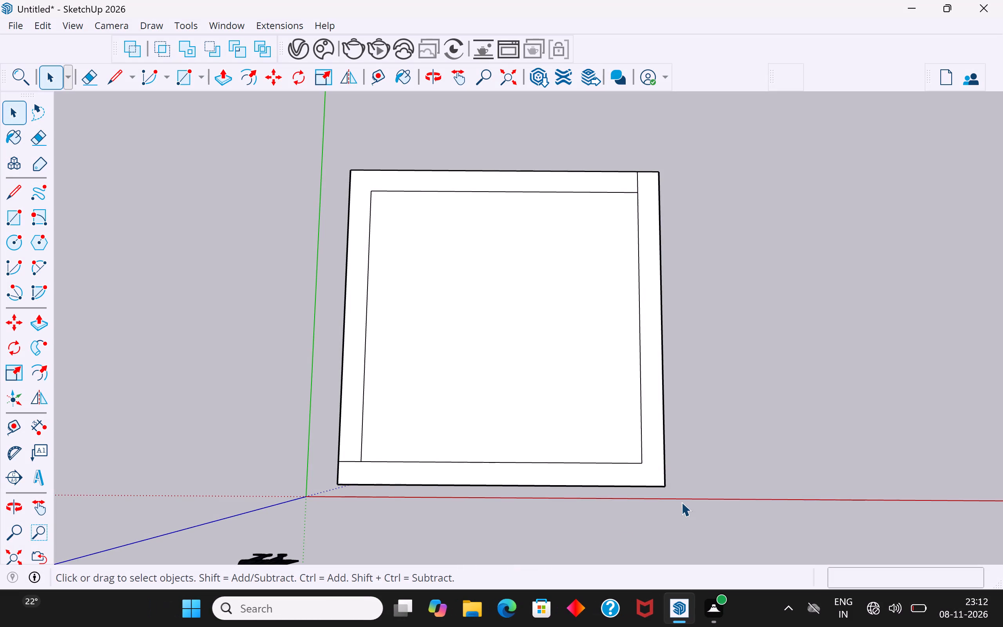
Draw a 10" line along the red axis direction from the inset corner beside the green axis farthest from the origin to the outer edge.
{"action": "middle_click_drag", "start_coordinate": [681, 502], "coordinate": [692, 524]}
{"action": "left_click", "coordinate": [16, 186]}
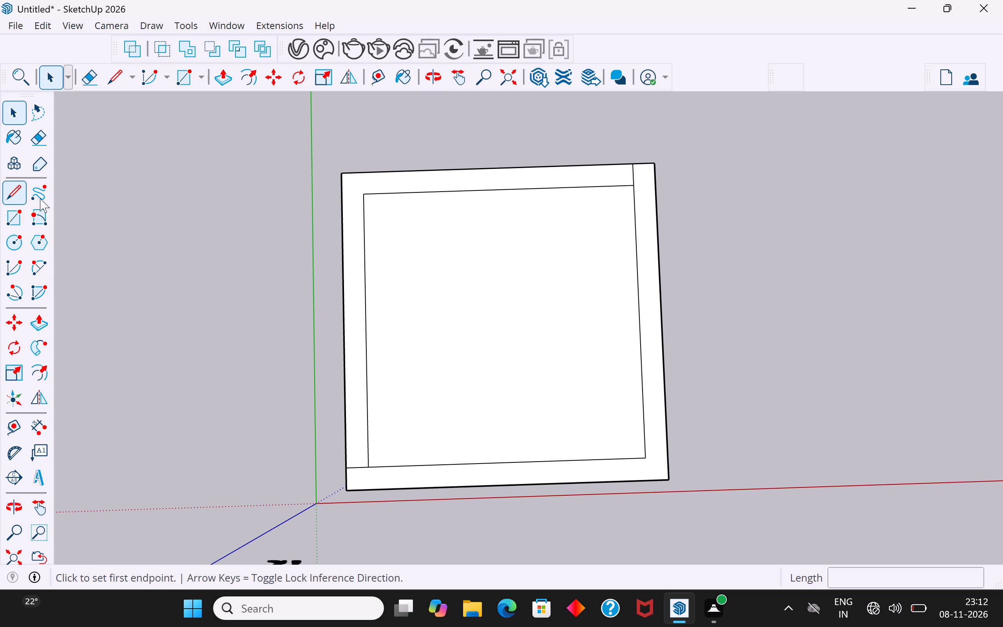
{"action": "left_click_drag", "start_coordinate": [366, 190], "coordinate": [363, 191]}
{"action": "left_click", "coordinate": [344, 194]}
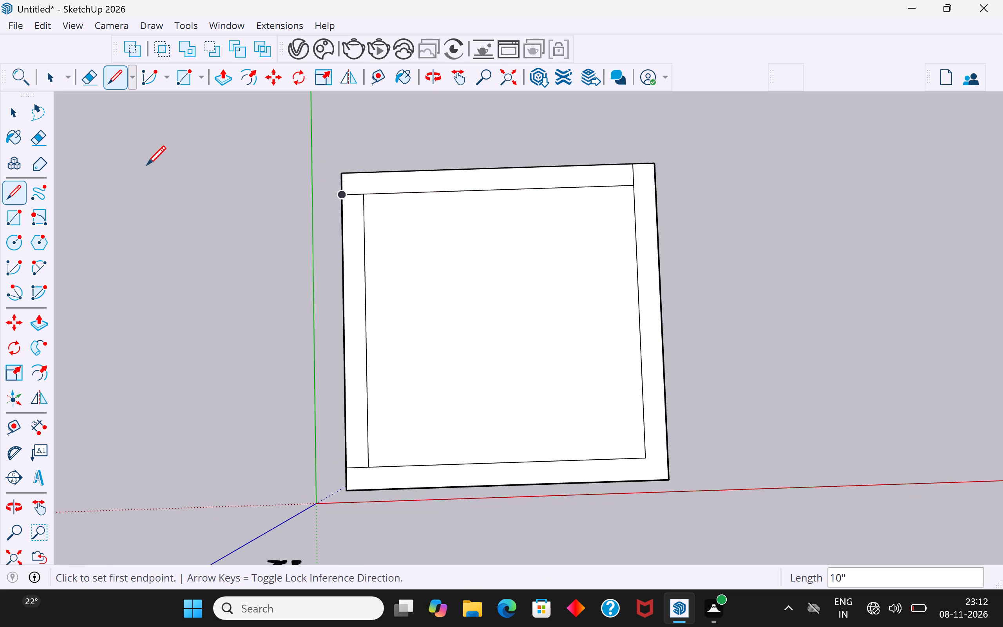
{"action": "left_click", "coordinate": [23, 117]}
{"action": "left_click", "coordinate": [364, 360]}
{"action": "left_click", "coordinate": [279, 367]}
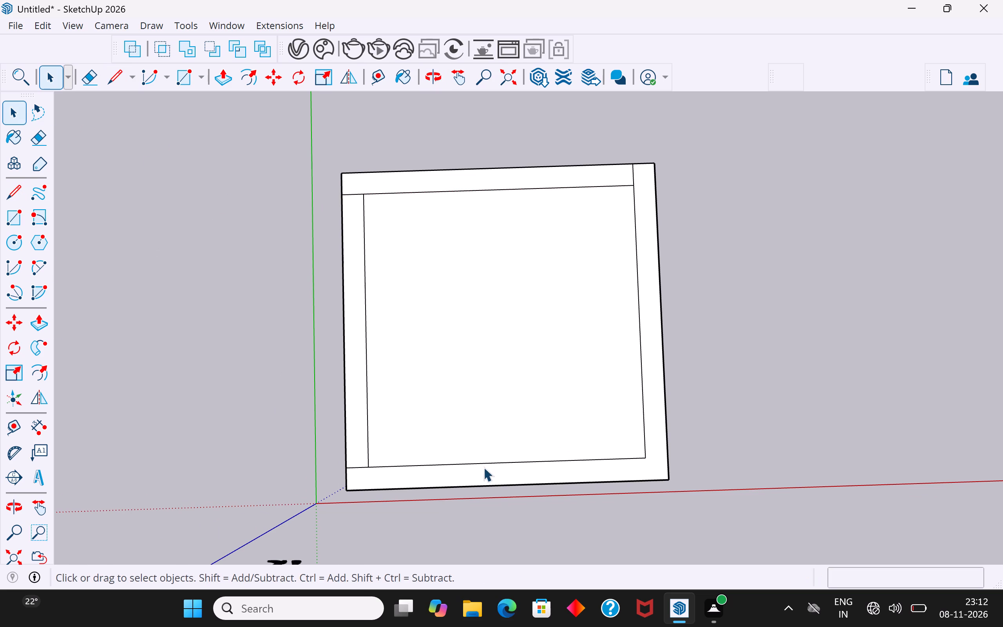
Check the extent of the L-shaped border face beside the red axis by selecting it, and clear the selection.
{"action": "middle_click_drag", "start_coordinate": [483, 467], "coordinate": [450, 245]}
{"action": "scroll", "coordinate": [670, 442], "scroll_direction": "up", "scroll_amount": 4}
{"action": "left_click", "coordinate": [670, 442]}
{"action": "middle_click_drag", "start_coordinate": [703, 402], "coordinate": [713, 348]}
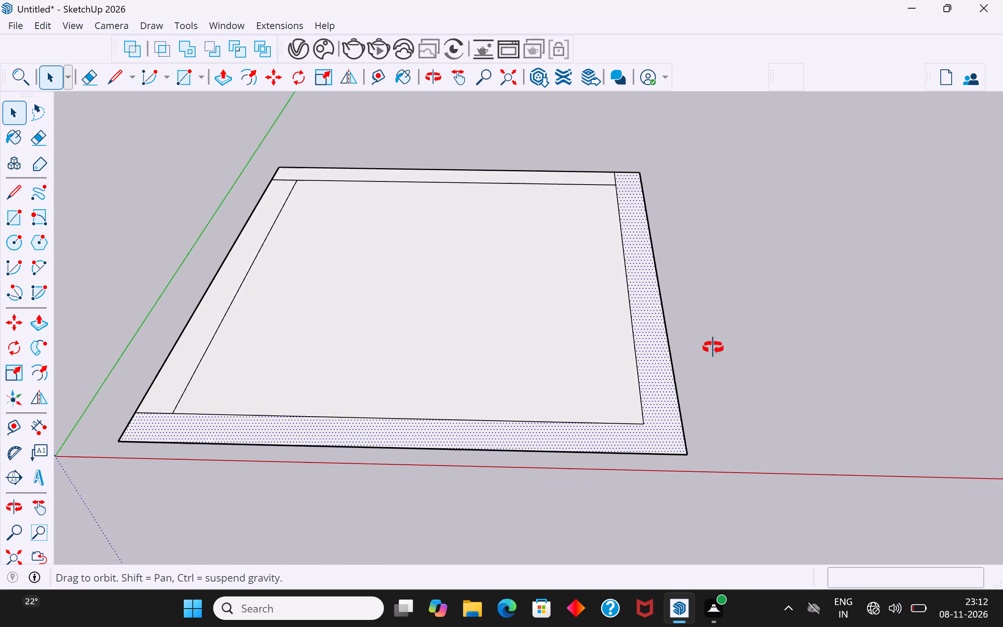
{"action": "middle_click_drag", "start_coordinate": [713, 348], "coordinate": [639, 509]}
{"action": "left_click", "coordinate": [892, 252]}
Draw a 10" line along the red axis direction from the inset corner beside the red axis farthest from the origin to the outer edge.
{"action": "scroll", "coordinate": [756, 326], "scroll_direction": "down", "scroll_amount": 8}
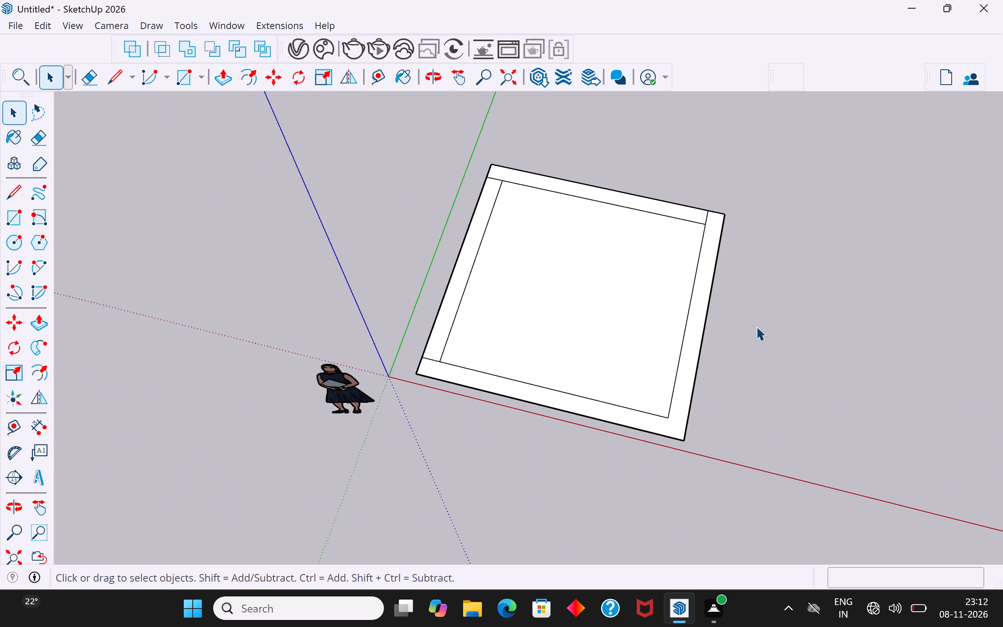
{"action": "scroll", "coordinate": [756, 326], "scroll_direction": "down", "scroll_amount": 2}
{"action": "middle_click_drag", "start_coordinate": [657, 422], "coordinate": [688, 469]}
{"action": "scroll", "coordinate": [710, 411], "scroll_direction": "up", "scroll_amount": 5}
{"action": "middle_click_drag", "start_coordinate": [643, 489], "coordinate": [662, 512]}
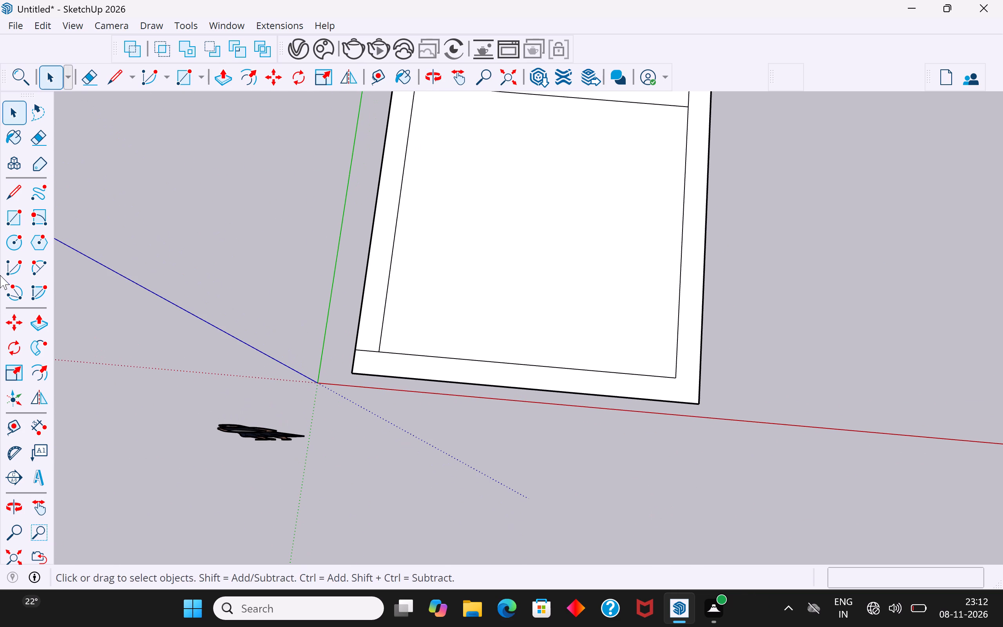
{"action": "left_click", "coordinate": [14, 192]}
{"action": "left_click", "coordinate": [677, 379]}
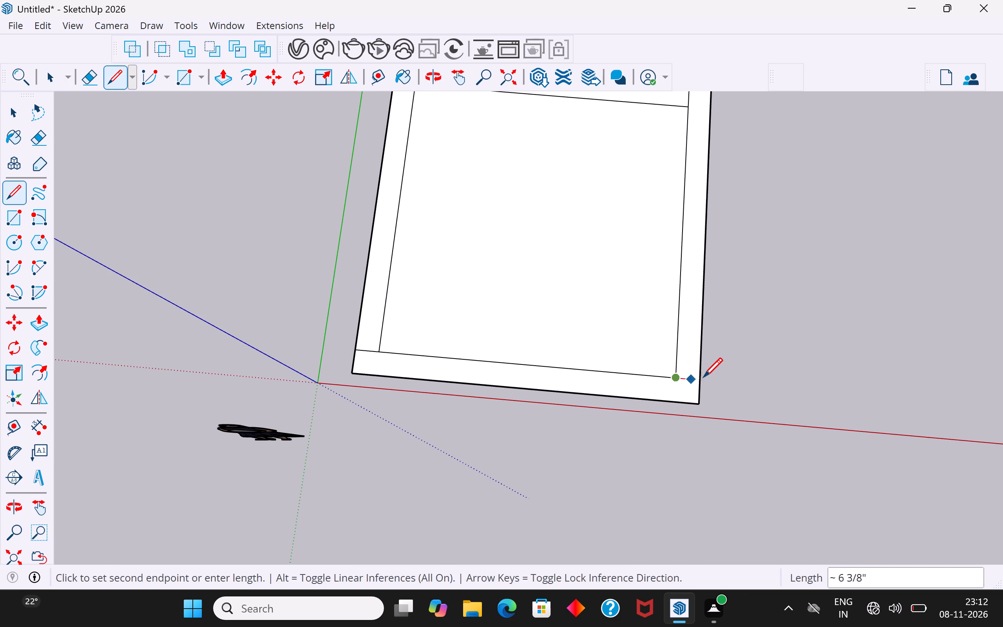
{"action": "left_click", "coordinate": [700, 380]}
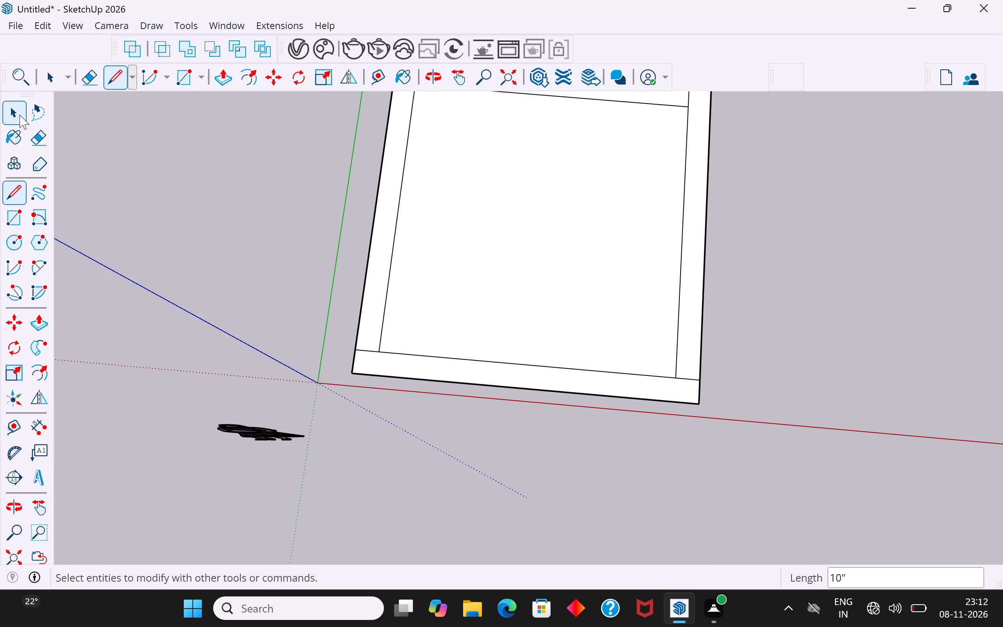
{"action": "left_click", "coordinate": [20, 115]}
{"action": "left_click", "coordinate": [147, 207]}
Push/Pull the border strip that runs beside the red axis up 10' to form a wall.
{"action": "middle_click_drag", "start_coordinate": [416, 413], "coordinate": [893, 238]}
{"action": "middle_click_drag", "start_coordinate": [424, 506], "coordinate": [517, 410]}
{"action": "middle_click_drag", "start_coordinate": [546, 451], "coordinate": [479, 509]}
{"action": "left_click", "coordinate": [558, 442]}
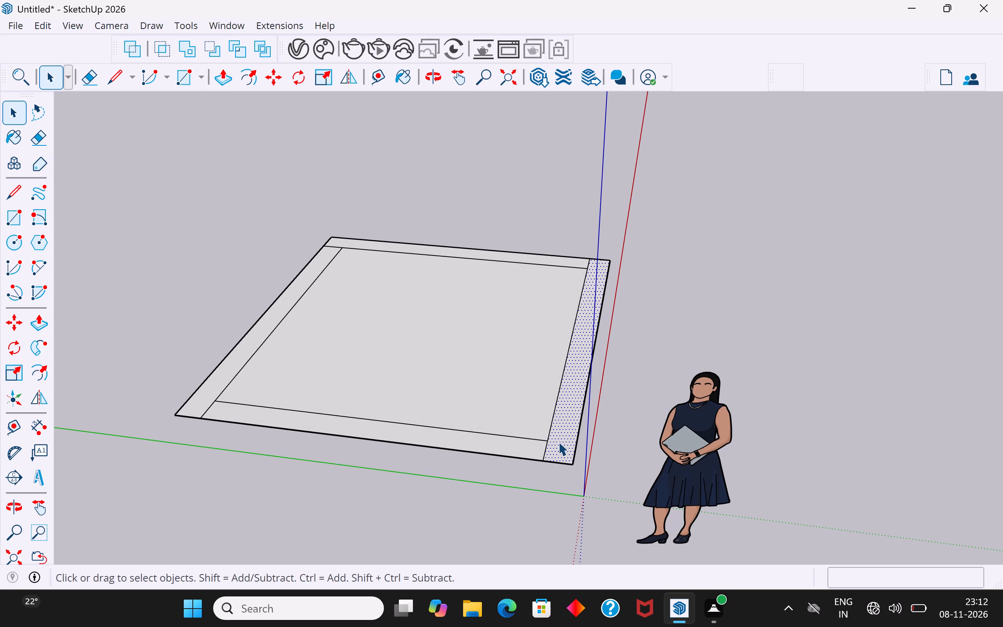
{"action": "left_click", "coordinate": [35, 319]}
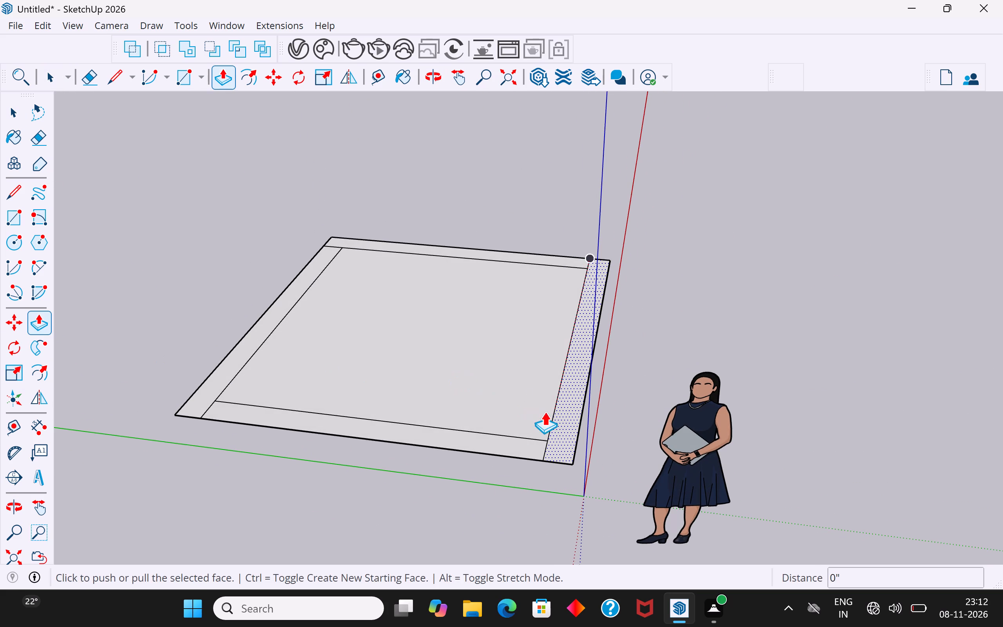
{"action": "left_click", "coordinate": [554, 417]}
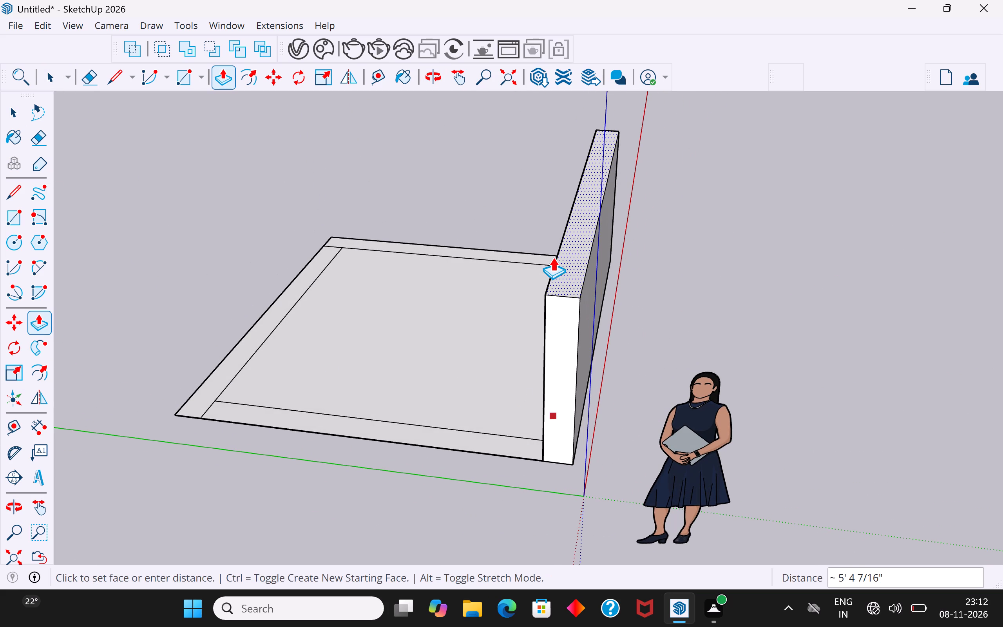
{"action": "key", "text": "1"}
{"action": "key", "text": "0"}
{"action": "key", "text": "apostrophe"}
{"action": "key", "text": "Return"}
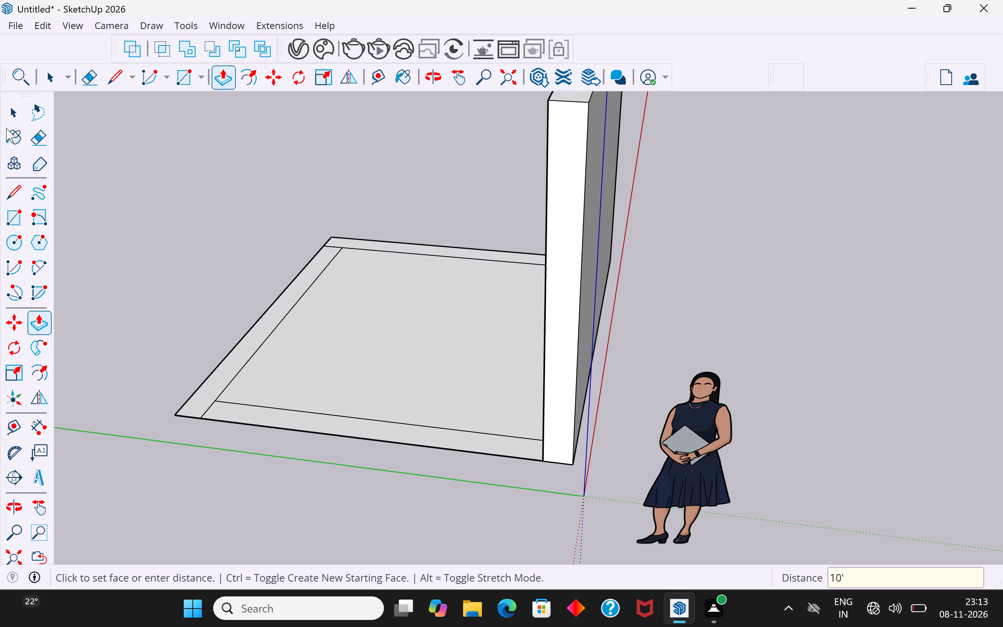
{"action": "left_click", "coordinate": [14, 112]}
{"action": "left_click", "coordinate": [279, 168]}
Delete the two vertical edge lines near the ends of the wall's inner face.
{"action": "middle_click_drag", "start_coordinate": [389, 355], "coordinate": [476, 321]}
{"action": "scroll", "coordinate": [442, 434], "scroll_direction": "down", "scroll_amount": 3}
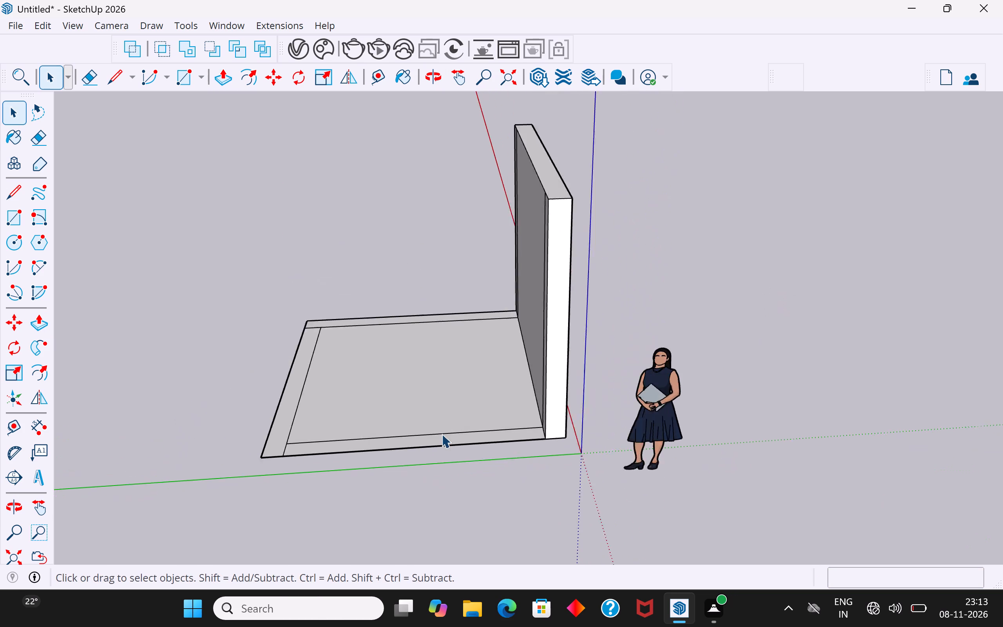
{"action": "scroll", "coordinate": [442, 434], "scroll_direction": "down", "scroll_amount": 8}
{"action": "middle_click_drag", "start_coordinate": [459, 443], "coordinate": [636, 377]}
{"action": "scroll", "coordinate": [540, 317], "scroll_direction": "up", "scroll_amount": 6}
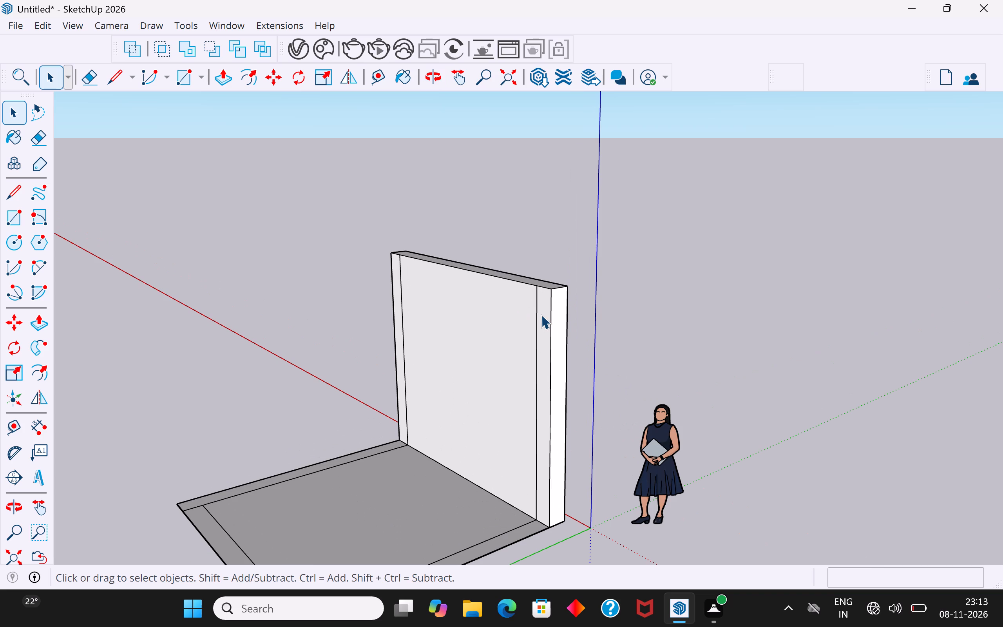
{"action": "middle_click_drag", "start_coordinate": [543, 340], "coordinate": [219, 418]}
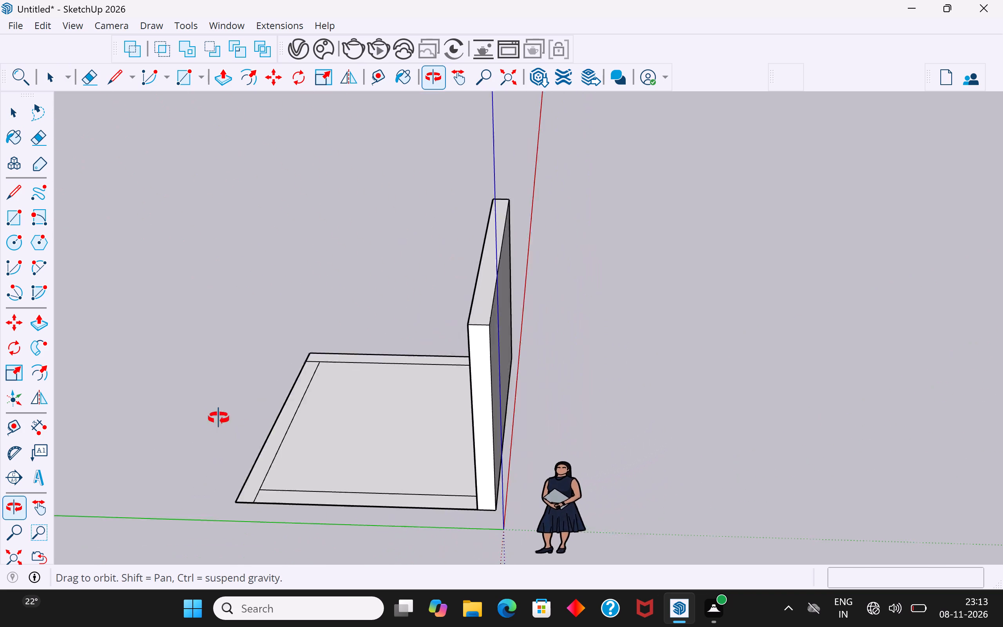
{"action": "middle_click_drag", "start_coordinate": [219, 418], "coordinate": [986, 273]}
{"action": "scroll", "coordinate": [664, 310], "scroll_direction": "up", "scroll_amount": 1}
{"action": "scroll", "coordinate": [817, 371], "scroll_direction": "up", "scroll_amount": 1}
{"action": "middle_click_drag", "start_coordinate": [777, 401], "coordinate": [766, 408]}
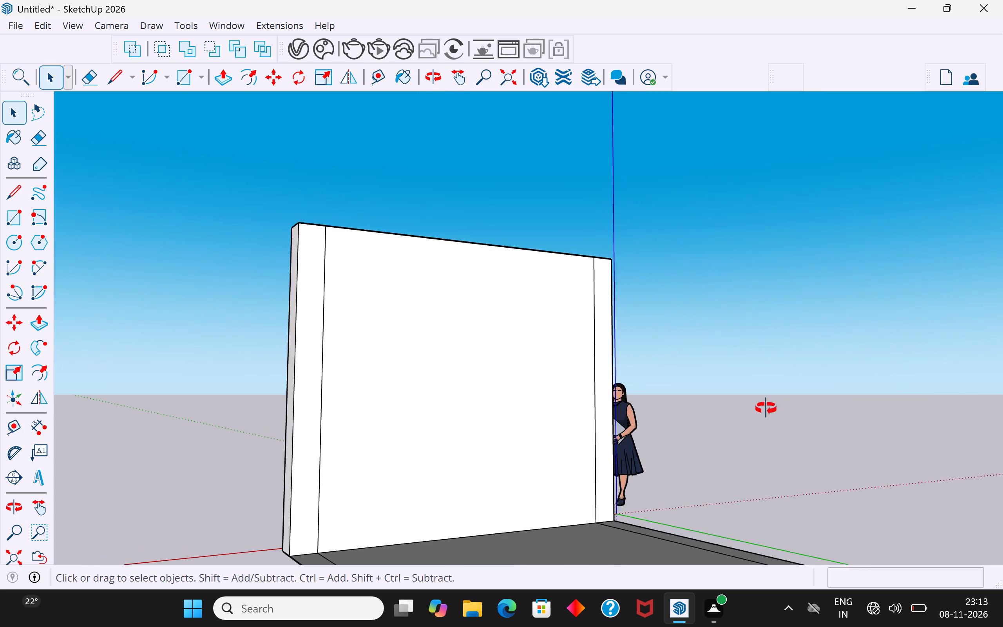
{"action": "middle_click_drag", "start_coordinate": [766, 408], "coordinate": [467, 574]}
{"action": "scroll", "coordinate": [755, 279], "scroll_direction": "down", "scroll_amount": 4}
{"action": "middle_click_drag", "start_coordinate": [668, 426], "coordinate": [667, 466]}
{"action": "scroll", "coordinate": [635, 410], "scroll_direction": "up", "scroll_amount": 4}
{"action": "left_click", "coordinate": [639, 398]}
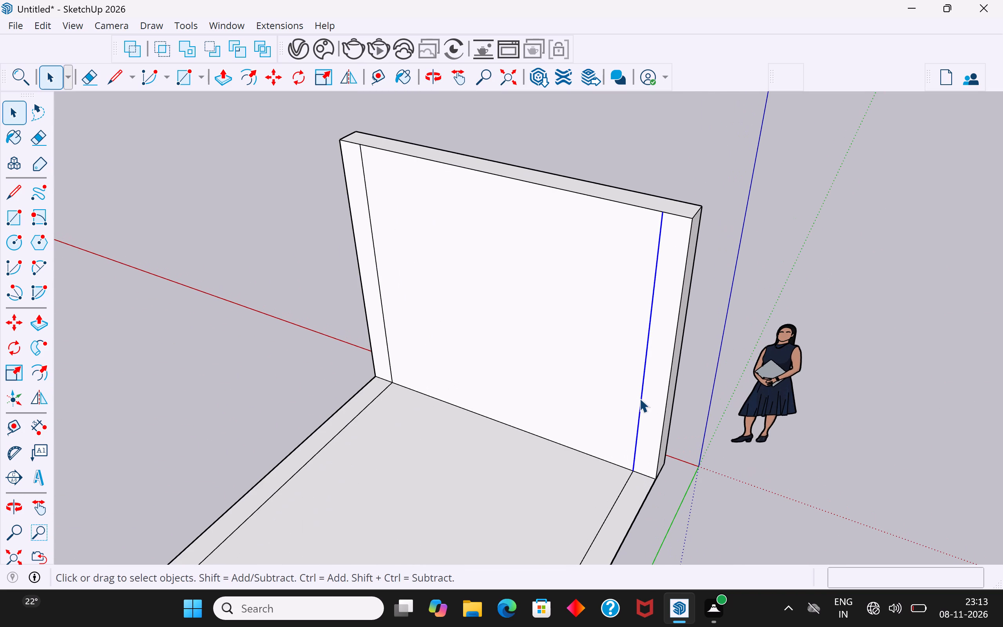
{"action": "key", "text": "Delete"}
{"action": "left_click", "coordinate": [382, 306]}
{"action": "key", "text": "Delete"}
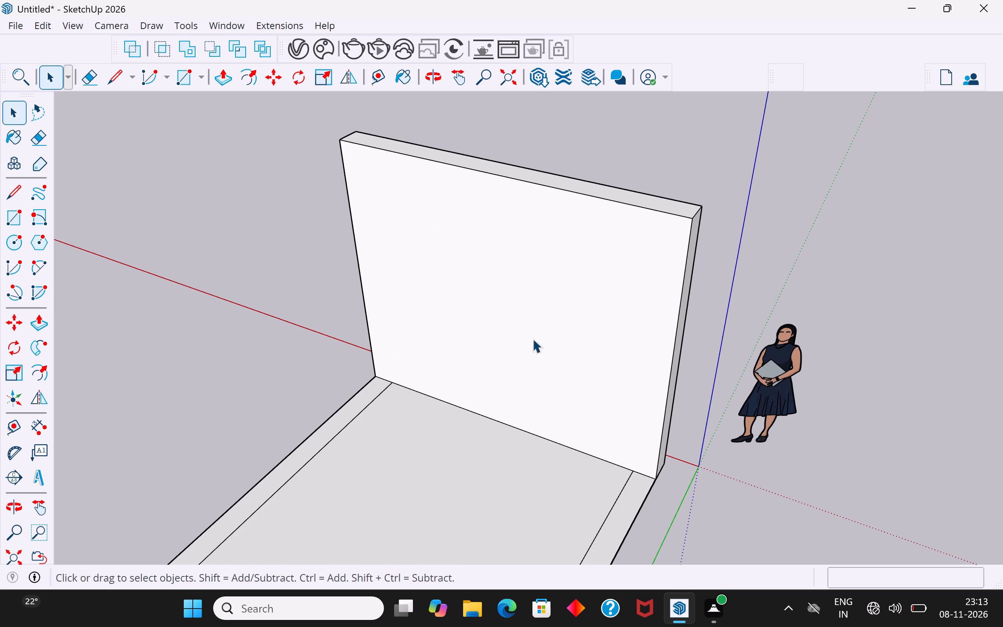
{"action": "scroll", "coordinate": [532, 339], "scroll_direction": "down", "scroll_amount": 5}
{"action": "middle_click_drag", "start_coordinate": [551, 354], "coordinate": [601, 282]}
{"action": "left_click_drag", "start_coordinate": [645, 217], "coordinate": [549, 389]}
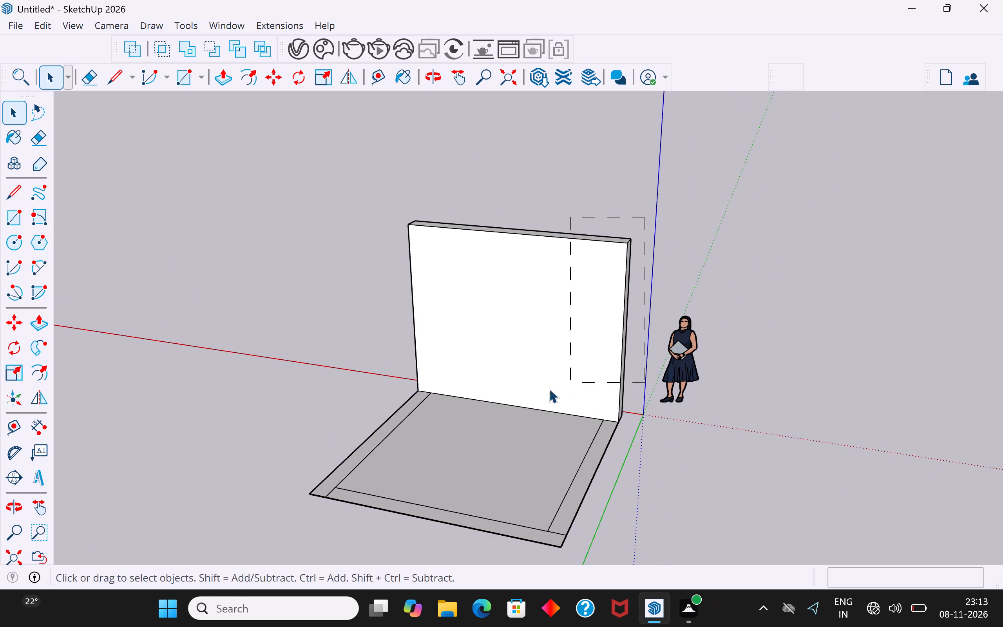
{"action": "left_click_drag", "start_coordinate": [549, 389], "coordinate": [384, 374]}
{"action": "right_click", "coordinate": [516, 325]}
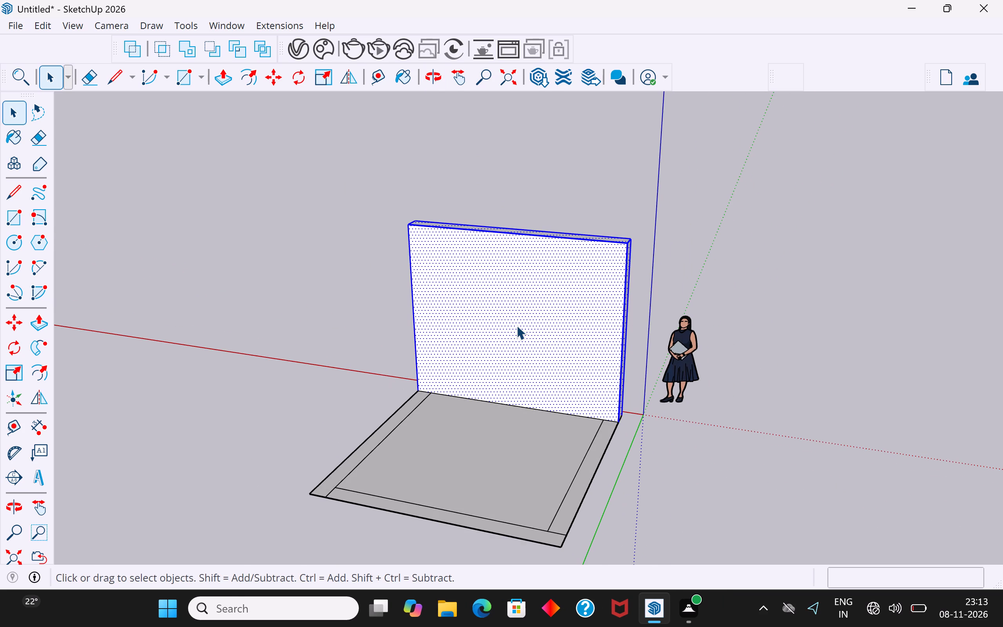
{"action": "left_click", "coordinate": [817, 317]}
Draw a 12' by 10" rectangle across the open underside of the wall beside the red axis to close it.
{"action": "middle_click_drag", "start_coordinate": [838, 348], "coordinate": [497, 165]}
{"action": "middle_click_drag", "start_coordinate": [503, 465], "coordinate": [510, 305]}
{"action": "scroll", "coordinate": [554, 469], "scroll_direction": "up", "scroll_amount": 4}
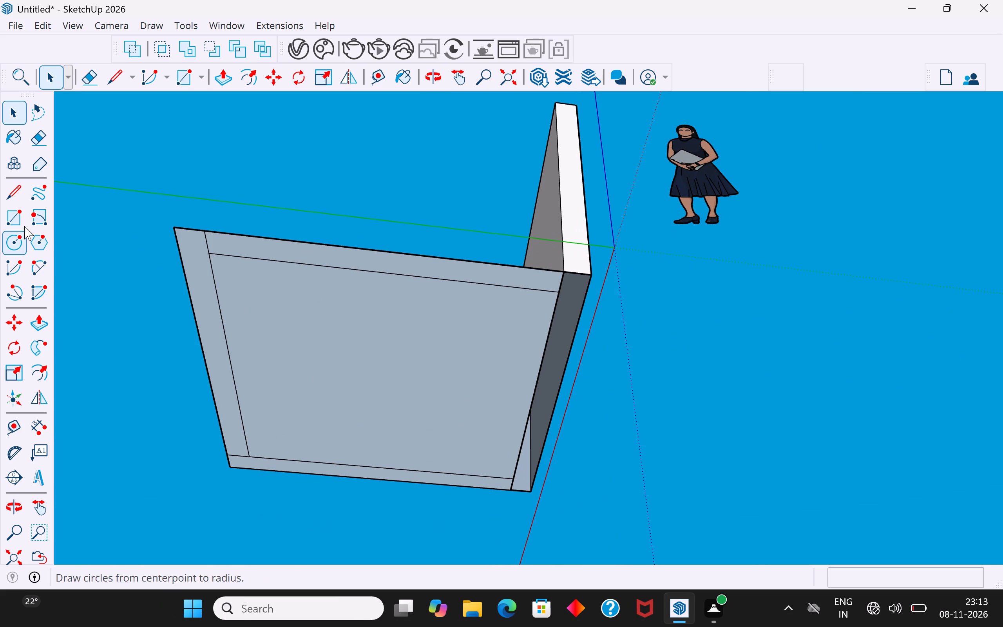
{"action": "left_click", "coordinate": [22, 219]}
{"action": "left_click", "coordinate": [534, 491]}
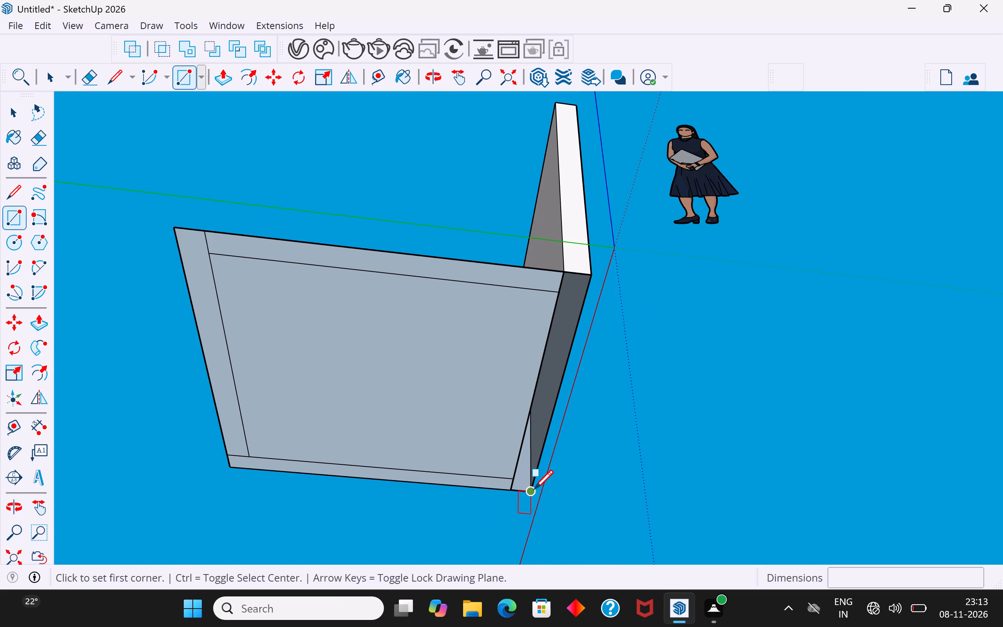
{"action": "left_click", "coordinate": [565, 275]}
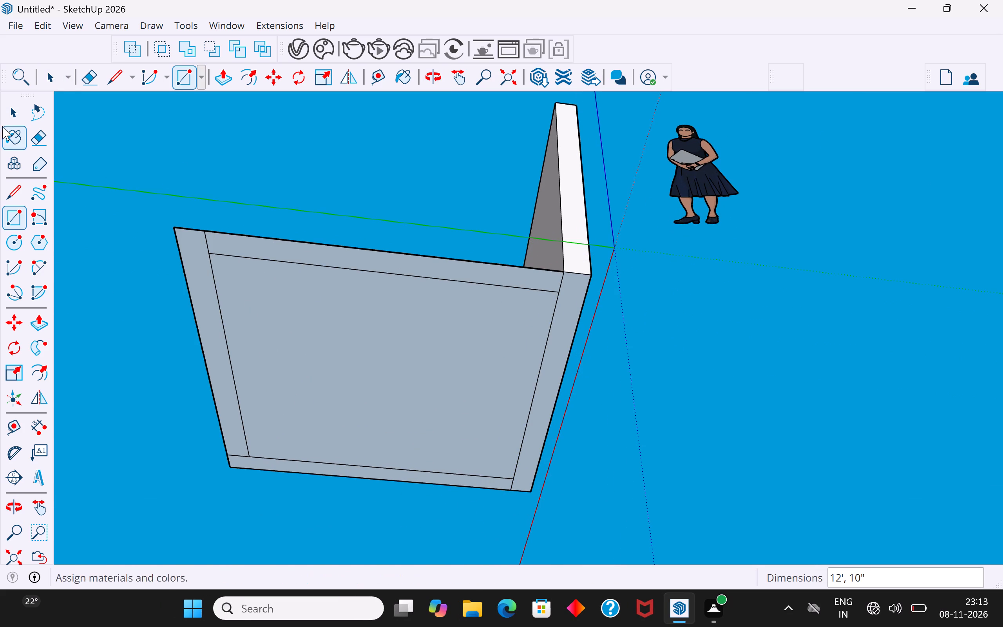
{"action": "left_click", "coordinate": [11, 110]}
{"action": "left_click", "coordinate": [260, 177]}
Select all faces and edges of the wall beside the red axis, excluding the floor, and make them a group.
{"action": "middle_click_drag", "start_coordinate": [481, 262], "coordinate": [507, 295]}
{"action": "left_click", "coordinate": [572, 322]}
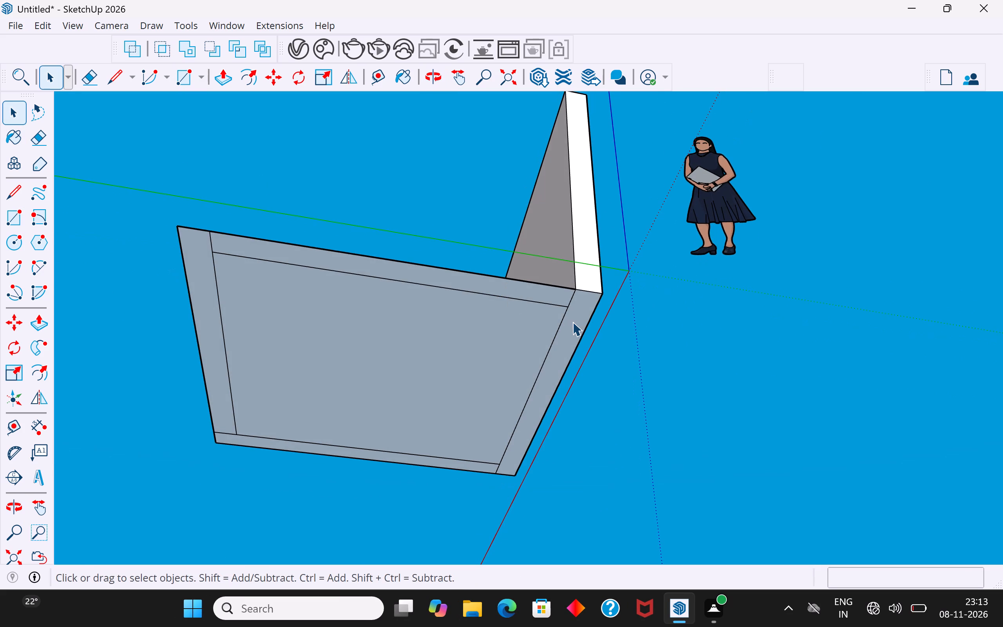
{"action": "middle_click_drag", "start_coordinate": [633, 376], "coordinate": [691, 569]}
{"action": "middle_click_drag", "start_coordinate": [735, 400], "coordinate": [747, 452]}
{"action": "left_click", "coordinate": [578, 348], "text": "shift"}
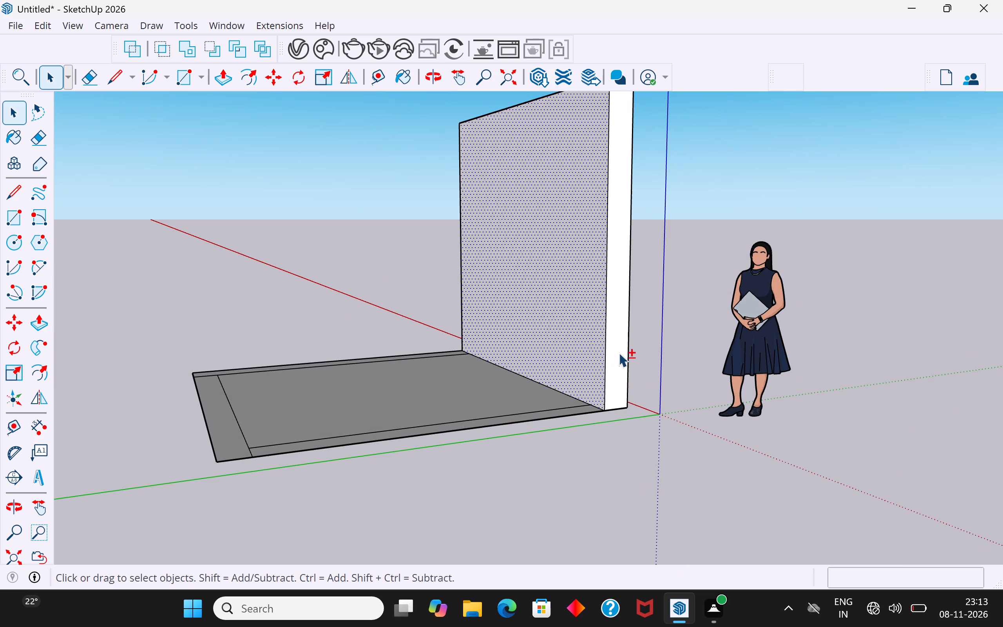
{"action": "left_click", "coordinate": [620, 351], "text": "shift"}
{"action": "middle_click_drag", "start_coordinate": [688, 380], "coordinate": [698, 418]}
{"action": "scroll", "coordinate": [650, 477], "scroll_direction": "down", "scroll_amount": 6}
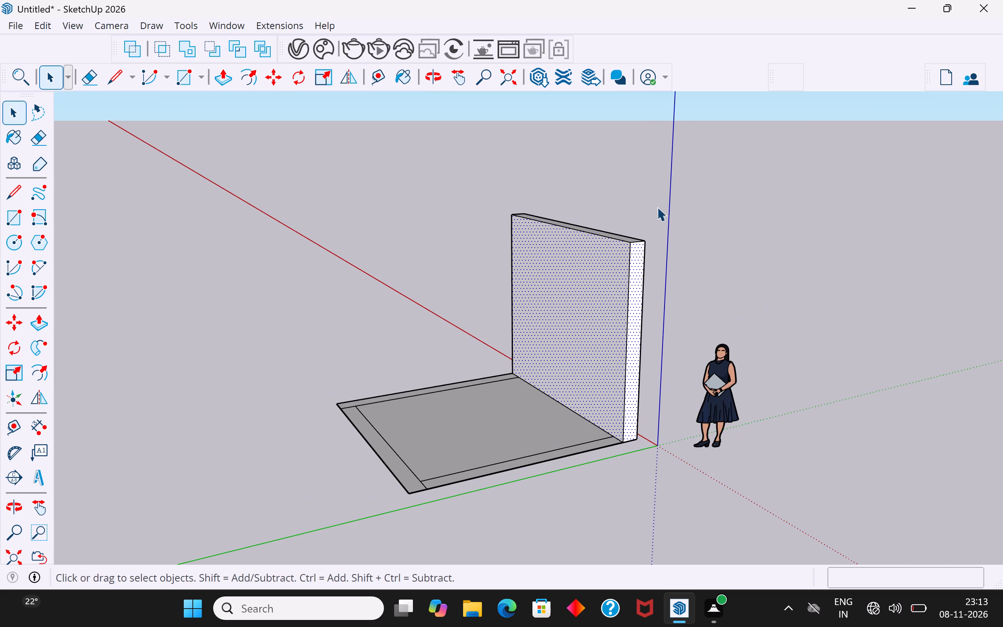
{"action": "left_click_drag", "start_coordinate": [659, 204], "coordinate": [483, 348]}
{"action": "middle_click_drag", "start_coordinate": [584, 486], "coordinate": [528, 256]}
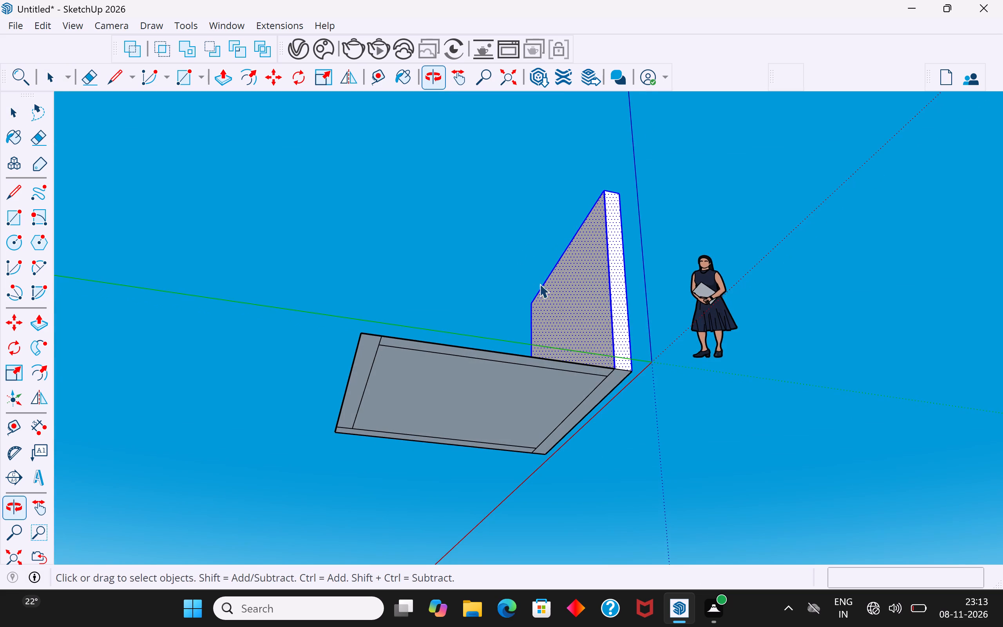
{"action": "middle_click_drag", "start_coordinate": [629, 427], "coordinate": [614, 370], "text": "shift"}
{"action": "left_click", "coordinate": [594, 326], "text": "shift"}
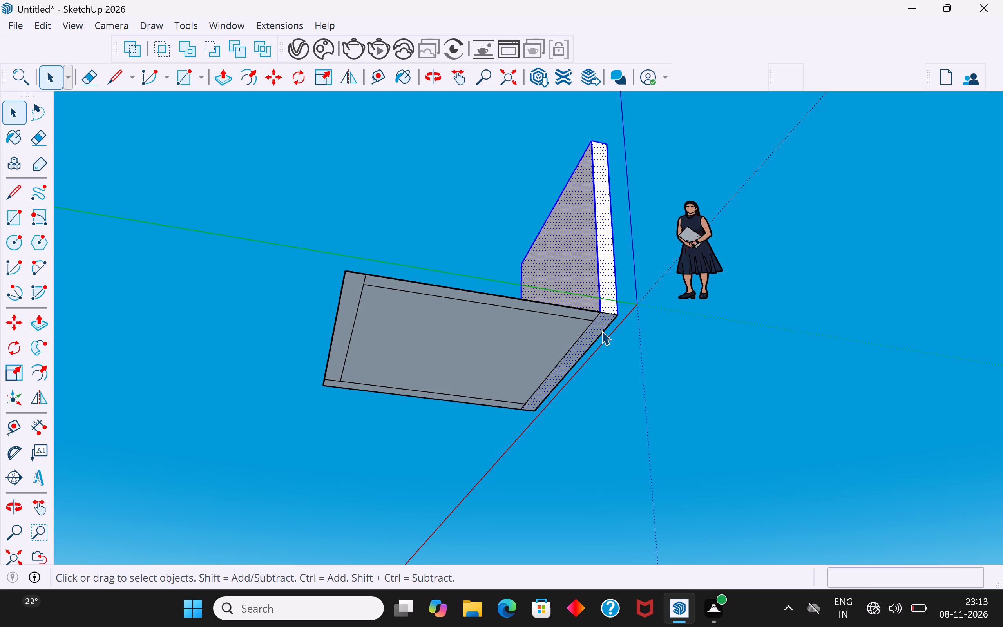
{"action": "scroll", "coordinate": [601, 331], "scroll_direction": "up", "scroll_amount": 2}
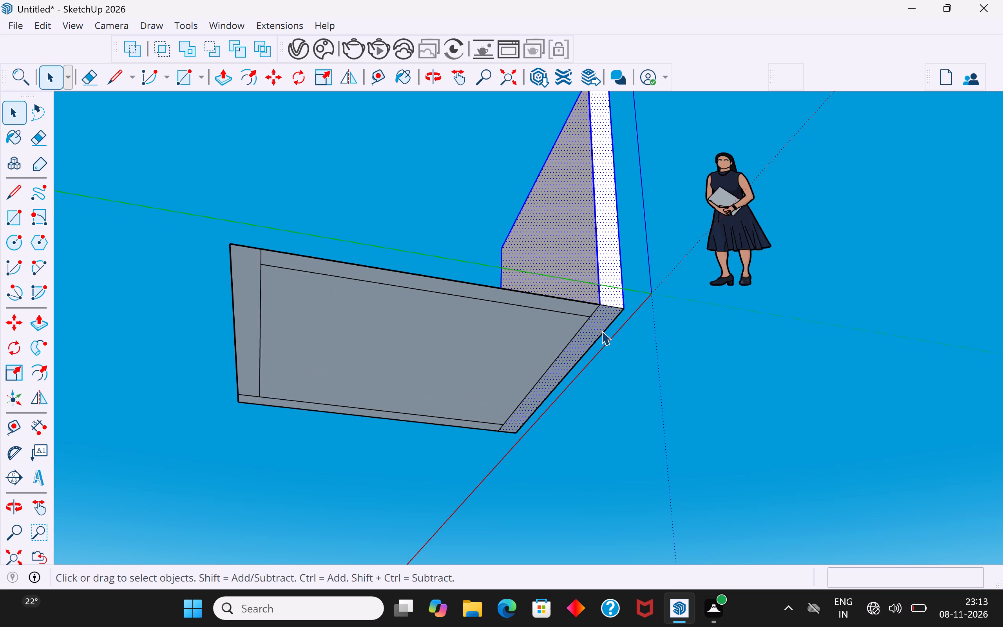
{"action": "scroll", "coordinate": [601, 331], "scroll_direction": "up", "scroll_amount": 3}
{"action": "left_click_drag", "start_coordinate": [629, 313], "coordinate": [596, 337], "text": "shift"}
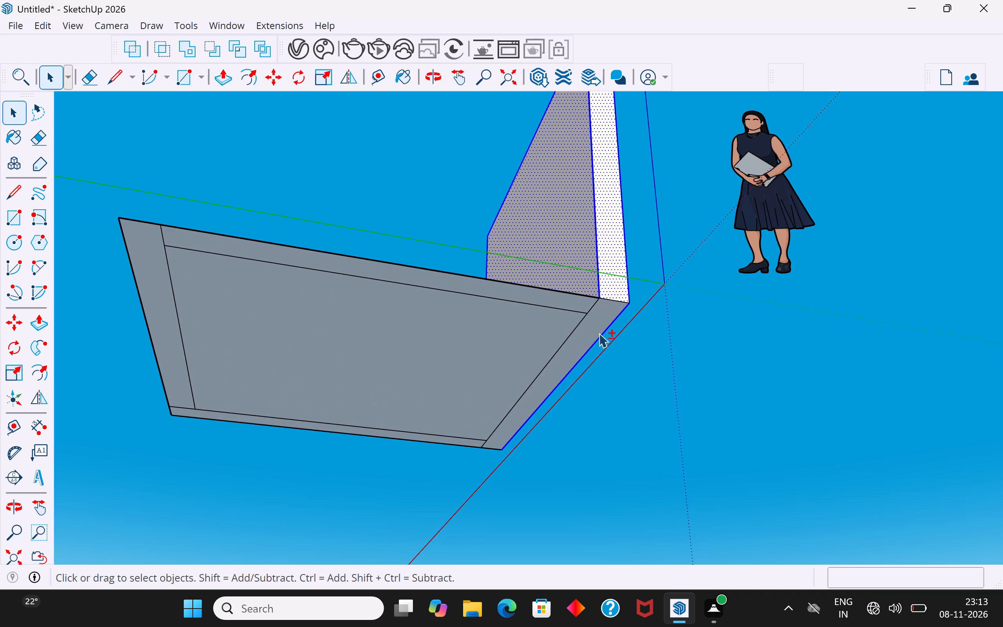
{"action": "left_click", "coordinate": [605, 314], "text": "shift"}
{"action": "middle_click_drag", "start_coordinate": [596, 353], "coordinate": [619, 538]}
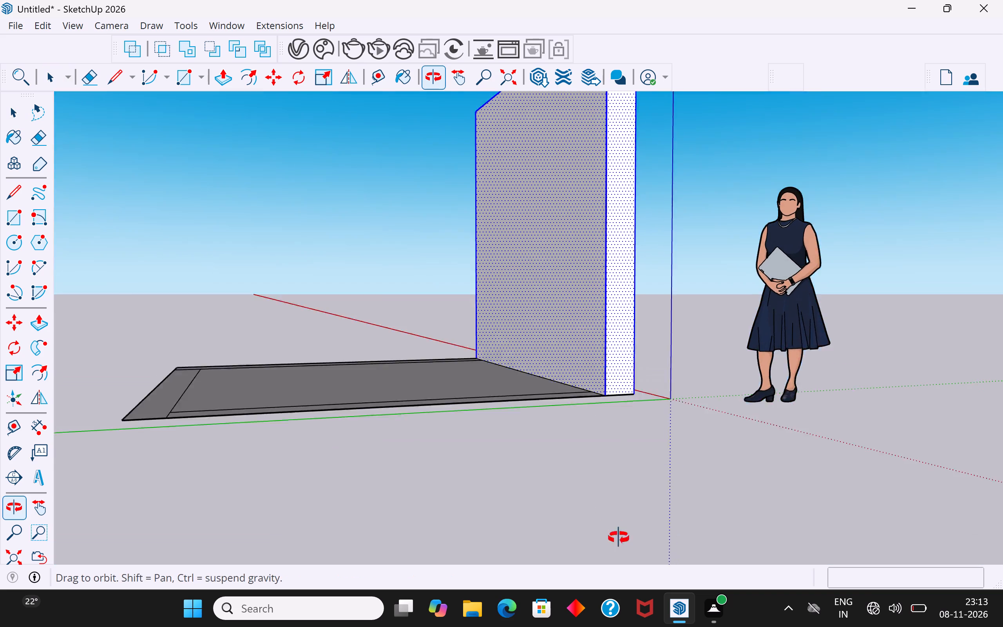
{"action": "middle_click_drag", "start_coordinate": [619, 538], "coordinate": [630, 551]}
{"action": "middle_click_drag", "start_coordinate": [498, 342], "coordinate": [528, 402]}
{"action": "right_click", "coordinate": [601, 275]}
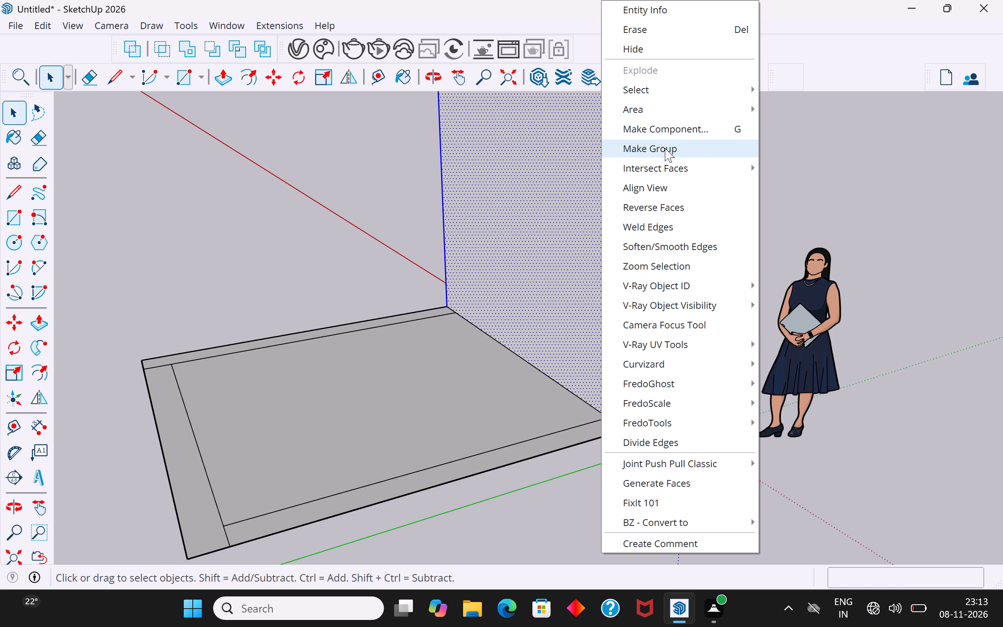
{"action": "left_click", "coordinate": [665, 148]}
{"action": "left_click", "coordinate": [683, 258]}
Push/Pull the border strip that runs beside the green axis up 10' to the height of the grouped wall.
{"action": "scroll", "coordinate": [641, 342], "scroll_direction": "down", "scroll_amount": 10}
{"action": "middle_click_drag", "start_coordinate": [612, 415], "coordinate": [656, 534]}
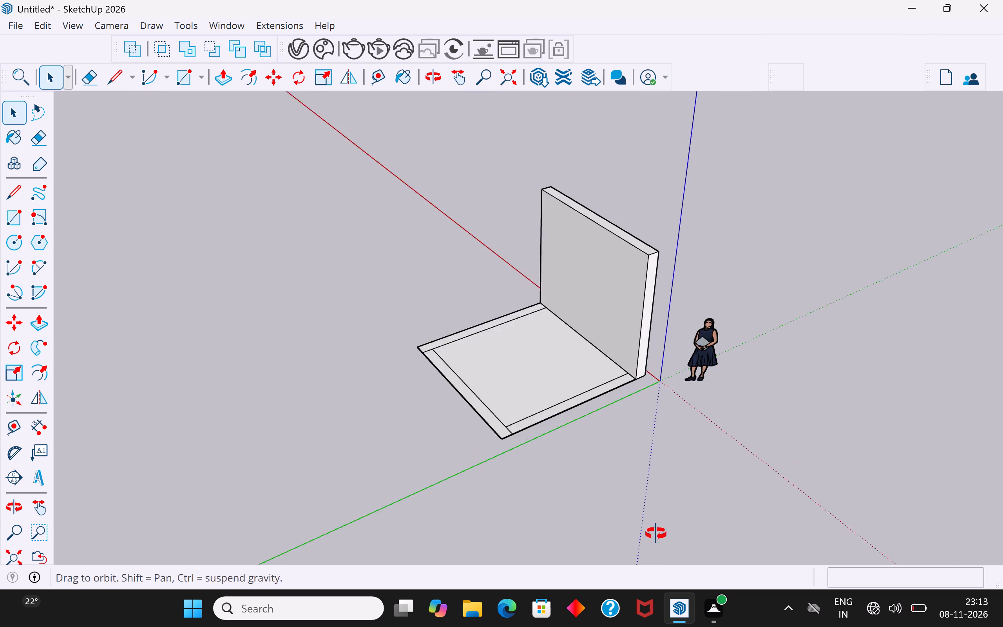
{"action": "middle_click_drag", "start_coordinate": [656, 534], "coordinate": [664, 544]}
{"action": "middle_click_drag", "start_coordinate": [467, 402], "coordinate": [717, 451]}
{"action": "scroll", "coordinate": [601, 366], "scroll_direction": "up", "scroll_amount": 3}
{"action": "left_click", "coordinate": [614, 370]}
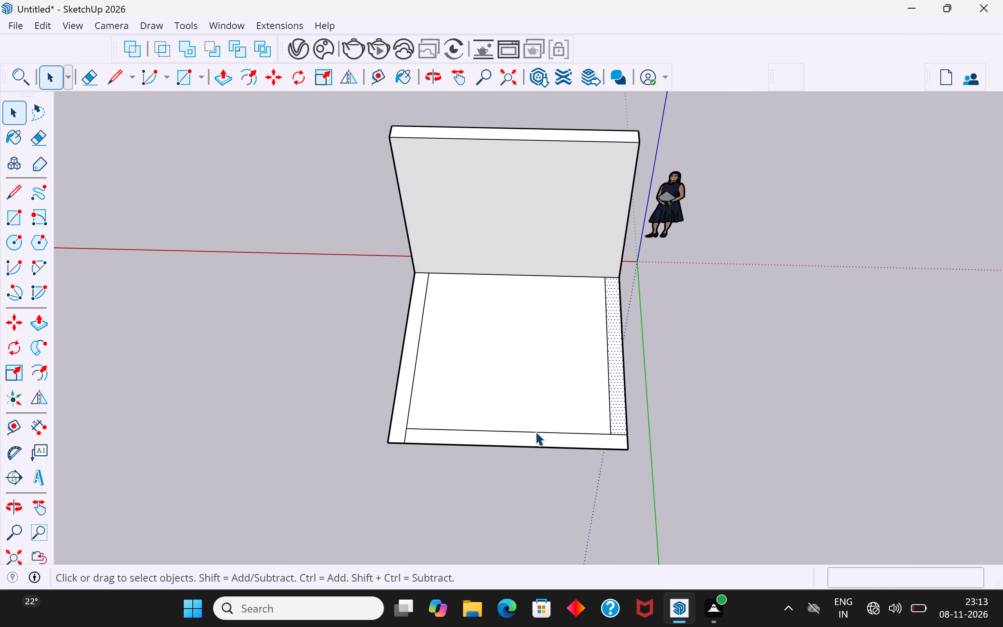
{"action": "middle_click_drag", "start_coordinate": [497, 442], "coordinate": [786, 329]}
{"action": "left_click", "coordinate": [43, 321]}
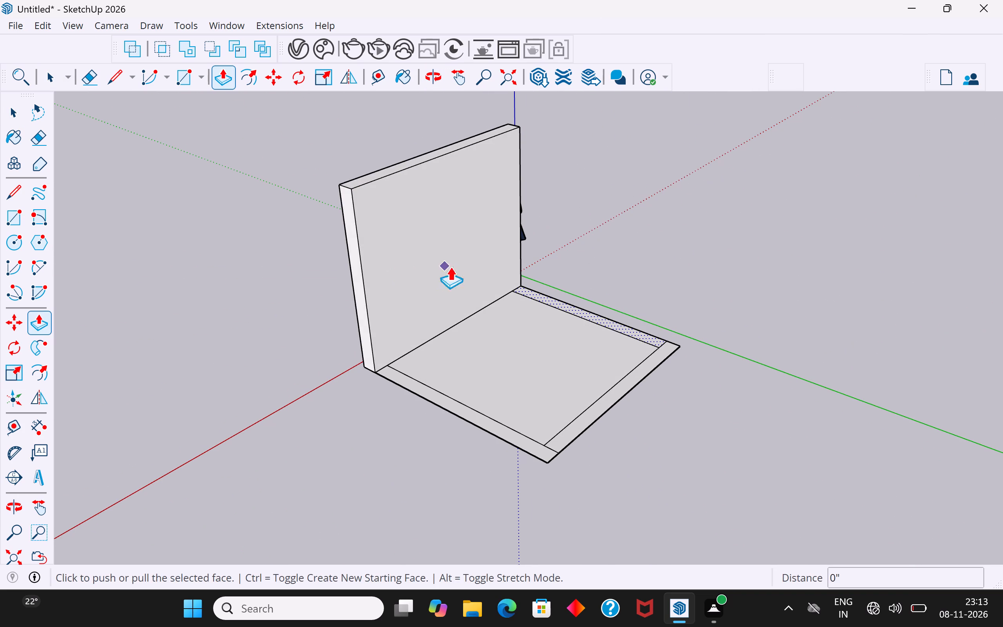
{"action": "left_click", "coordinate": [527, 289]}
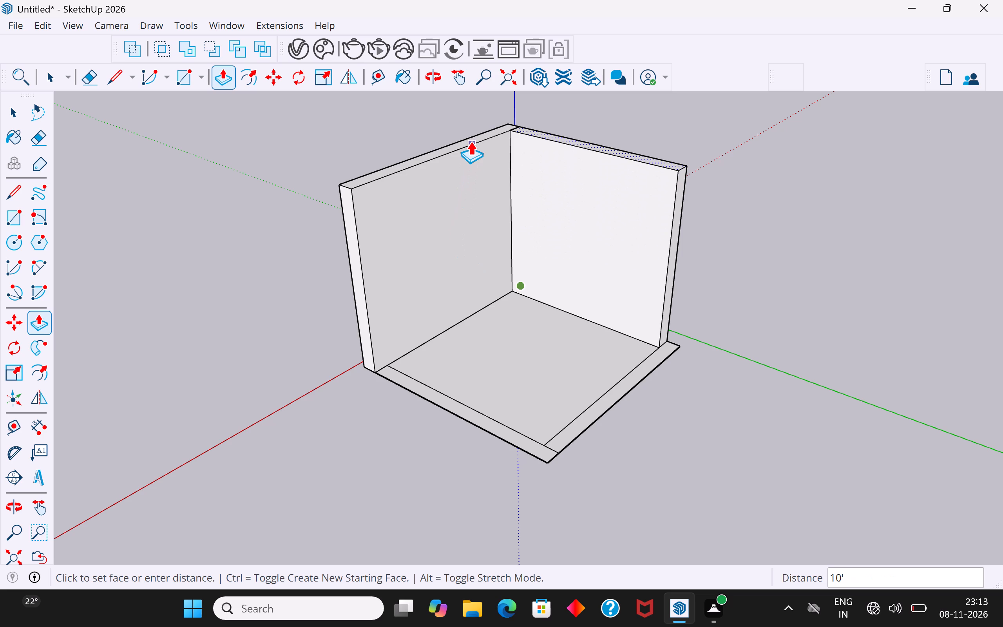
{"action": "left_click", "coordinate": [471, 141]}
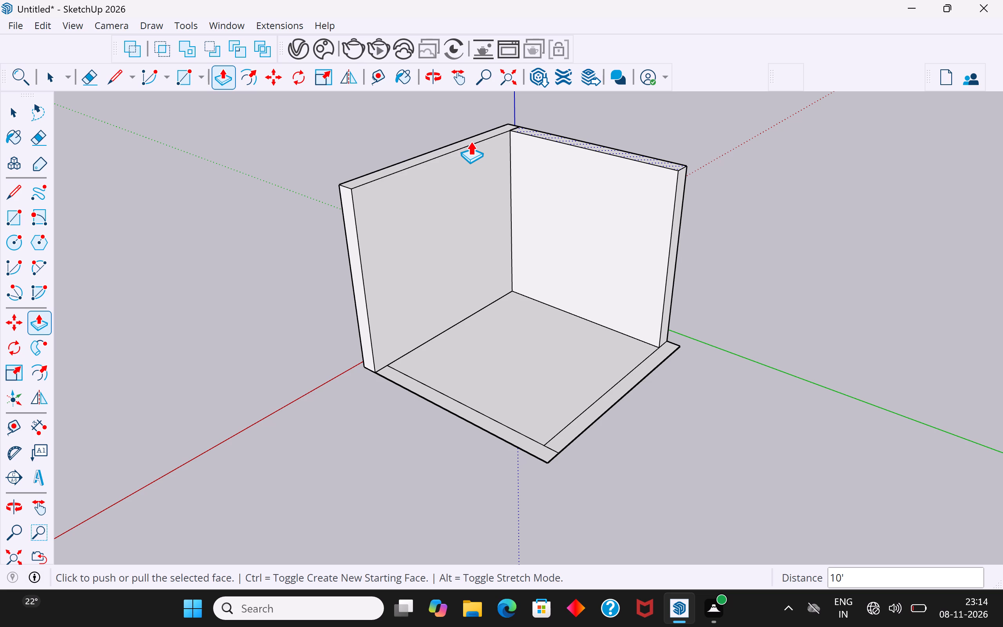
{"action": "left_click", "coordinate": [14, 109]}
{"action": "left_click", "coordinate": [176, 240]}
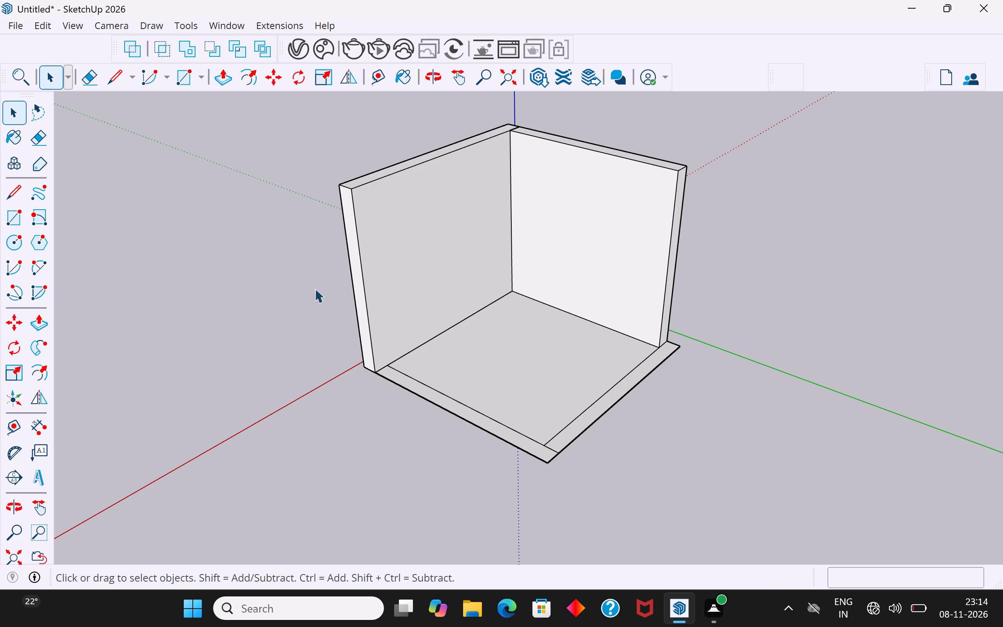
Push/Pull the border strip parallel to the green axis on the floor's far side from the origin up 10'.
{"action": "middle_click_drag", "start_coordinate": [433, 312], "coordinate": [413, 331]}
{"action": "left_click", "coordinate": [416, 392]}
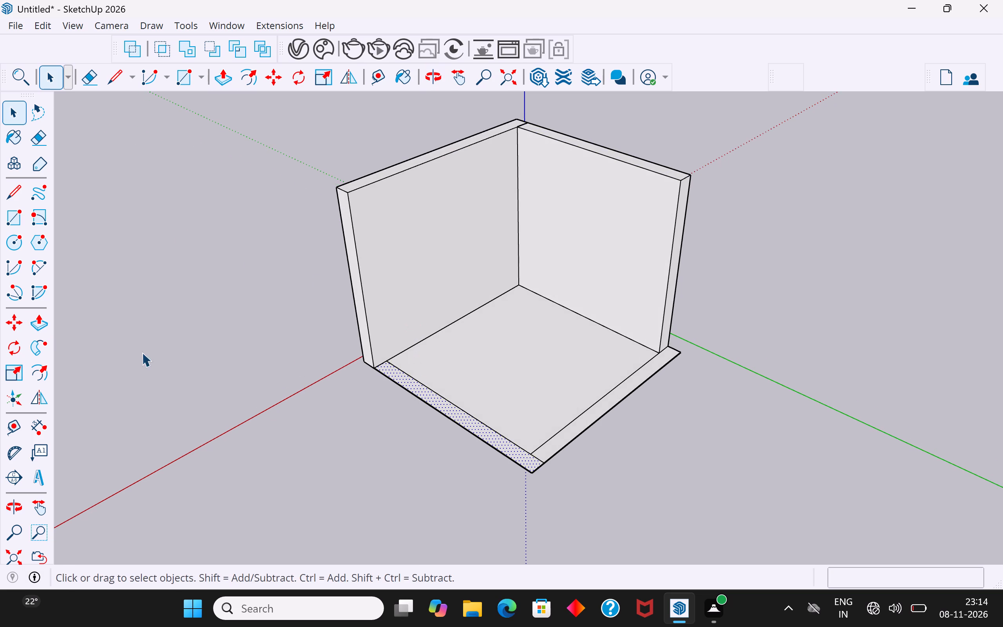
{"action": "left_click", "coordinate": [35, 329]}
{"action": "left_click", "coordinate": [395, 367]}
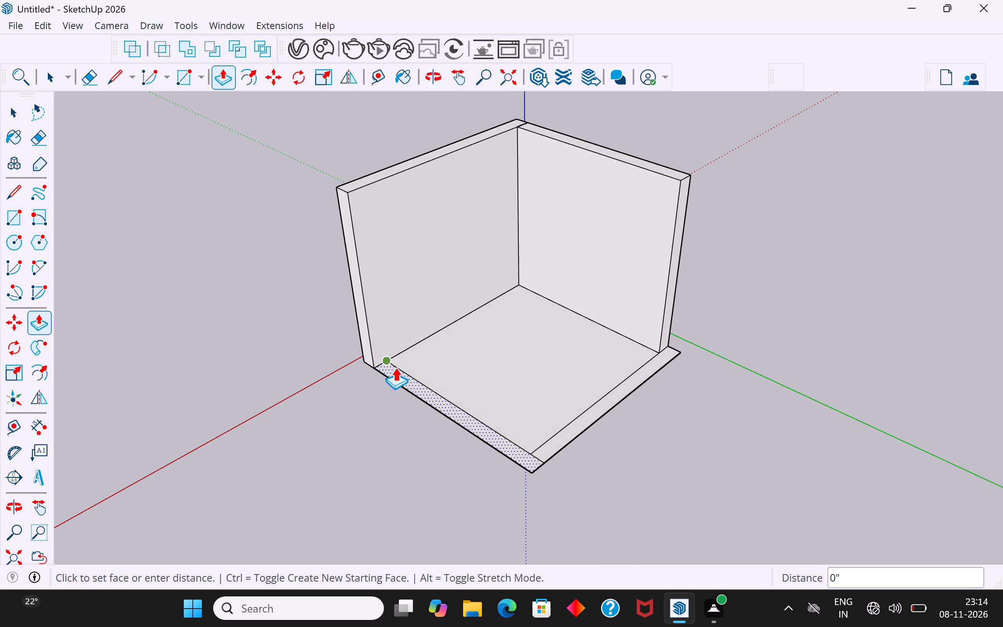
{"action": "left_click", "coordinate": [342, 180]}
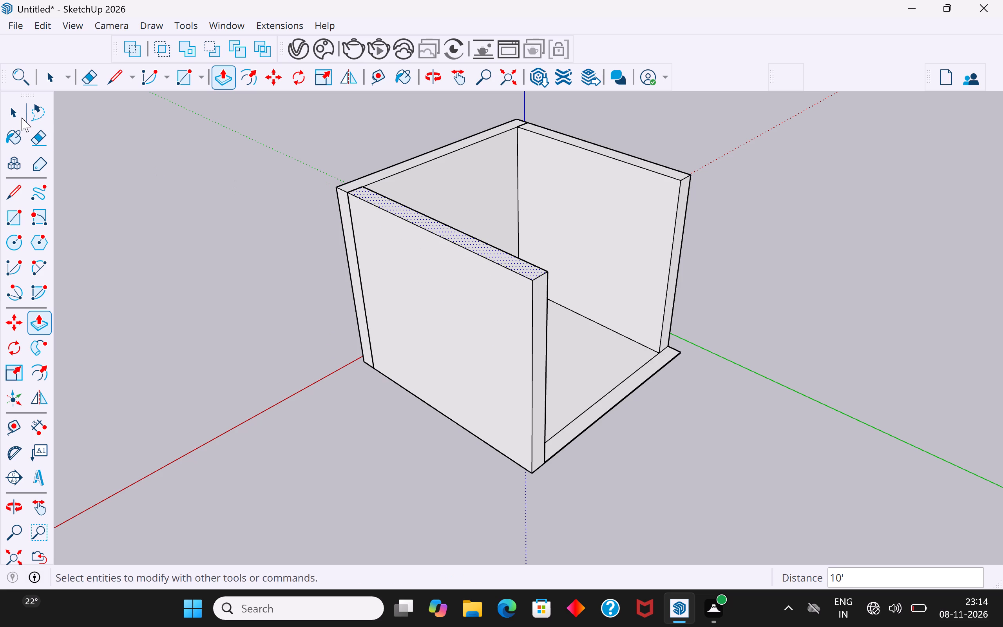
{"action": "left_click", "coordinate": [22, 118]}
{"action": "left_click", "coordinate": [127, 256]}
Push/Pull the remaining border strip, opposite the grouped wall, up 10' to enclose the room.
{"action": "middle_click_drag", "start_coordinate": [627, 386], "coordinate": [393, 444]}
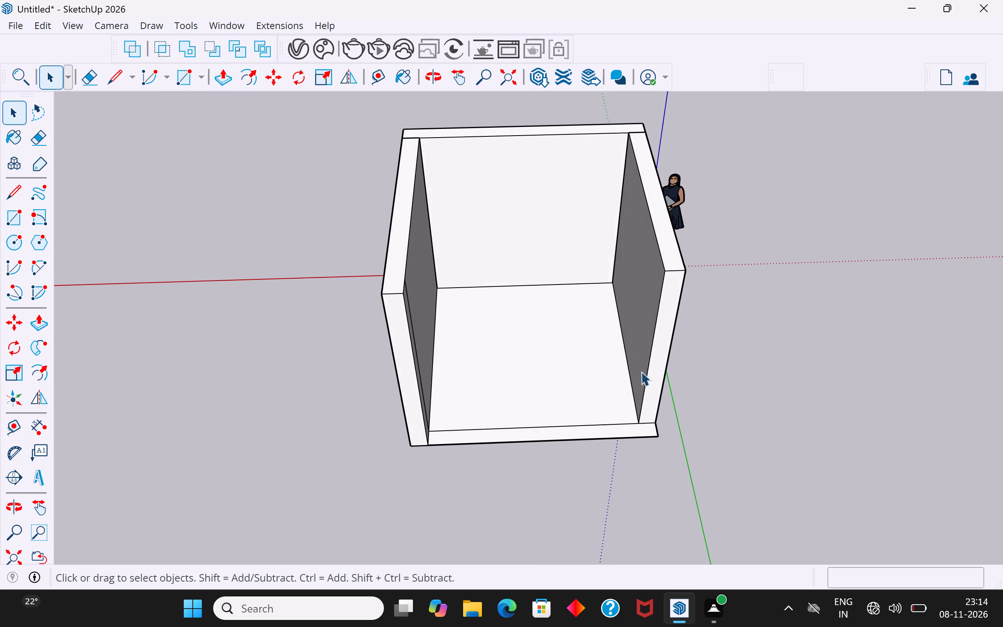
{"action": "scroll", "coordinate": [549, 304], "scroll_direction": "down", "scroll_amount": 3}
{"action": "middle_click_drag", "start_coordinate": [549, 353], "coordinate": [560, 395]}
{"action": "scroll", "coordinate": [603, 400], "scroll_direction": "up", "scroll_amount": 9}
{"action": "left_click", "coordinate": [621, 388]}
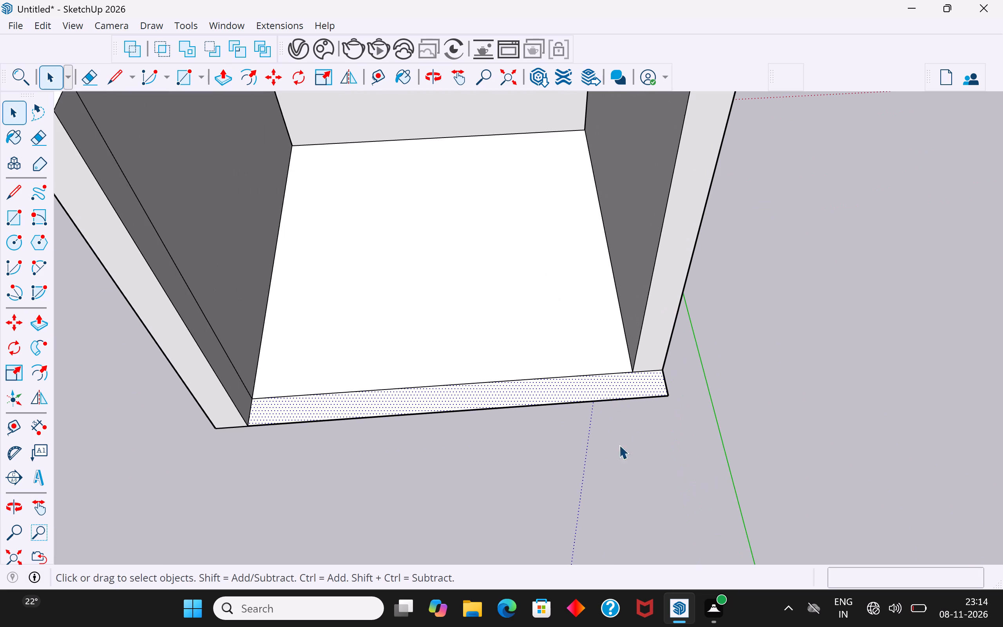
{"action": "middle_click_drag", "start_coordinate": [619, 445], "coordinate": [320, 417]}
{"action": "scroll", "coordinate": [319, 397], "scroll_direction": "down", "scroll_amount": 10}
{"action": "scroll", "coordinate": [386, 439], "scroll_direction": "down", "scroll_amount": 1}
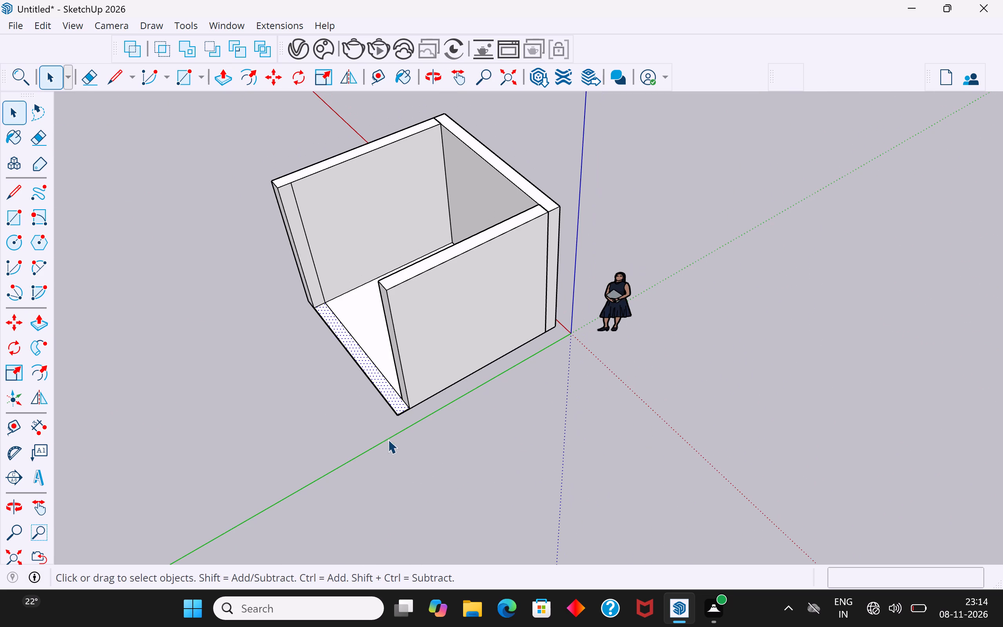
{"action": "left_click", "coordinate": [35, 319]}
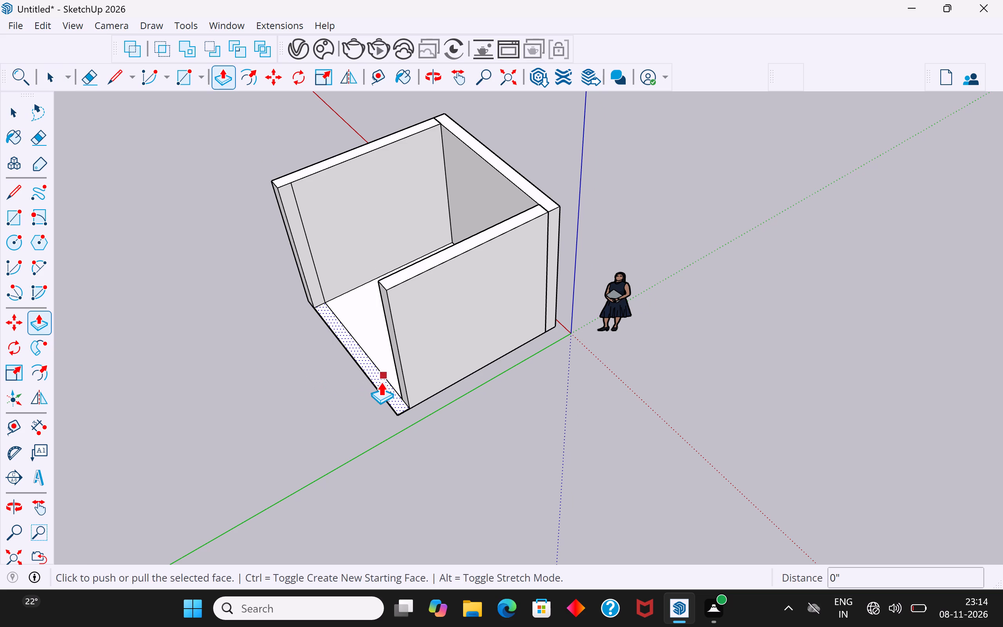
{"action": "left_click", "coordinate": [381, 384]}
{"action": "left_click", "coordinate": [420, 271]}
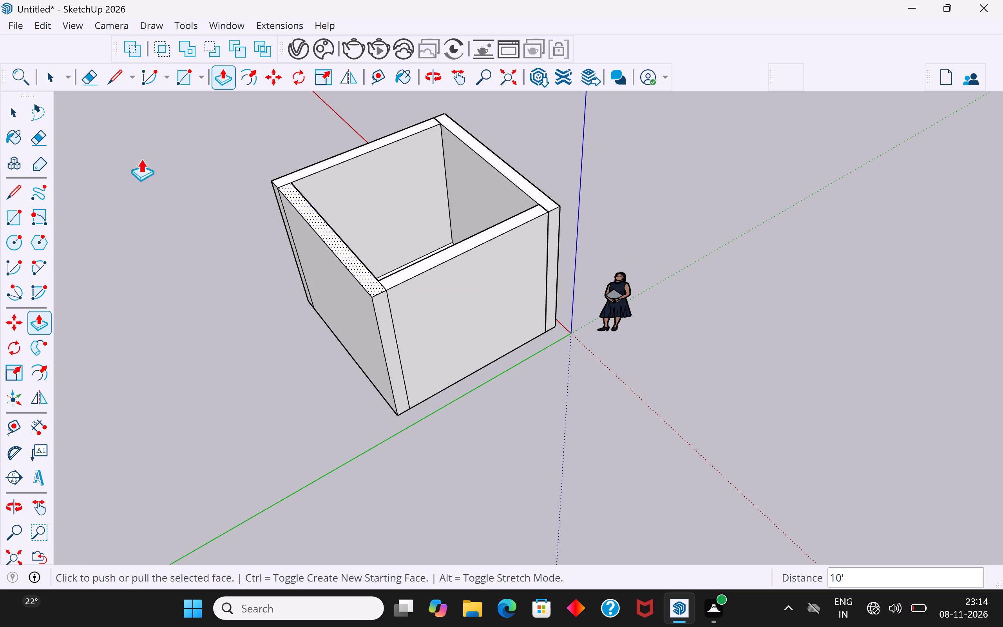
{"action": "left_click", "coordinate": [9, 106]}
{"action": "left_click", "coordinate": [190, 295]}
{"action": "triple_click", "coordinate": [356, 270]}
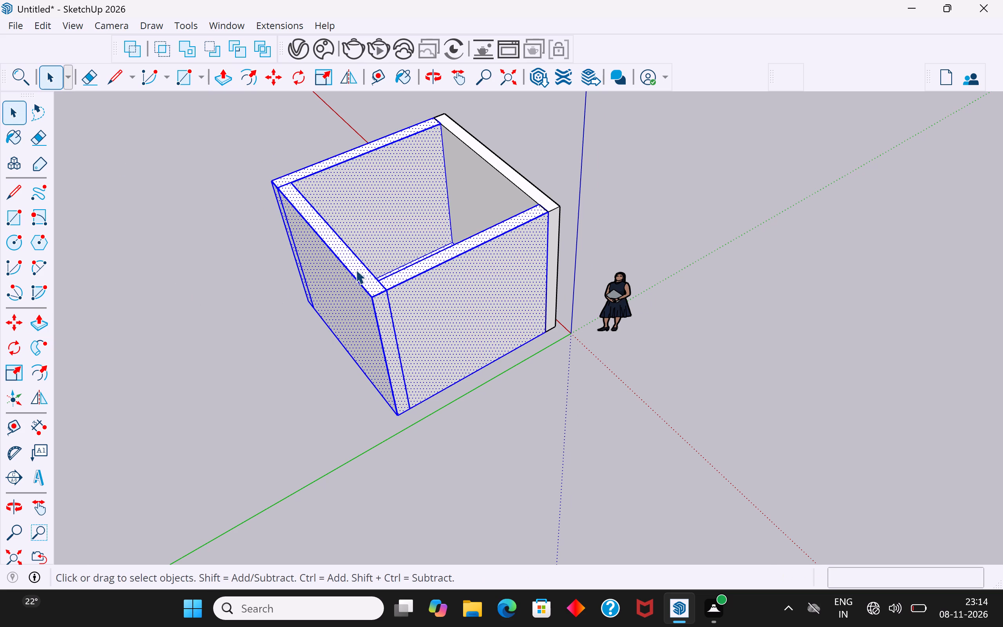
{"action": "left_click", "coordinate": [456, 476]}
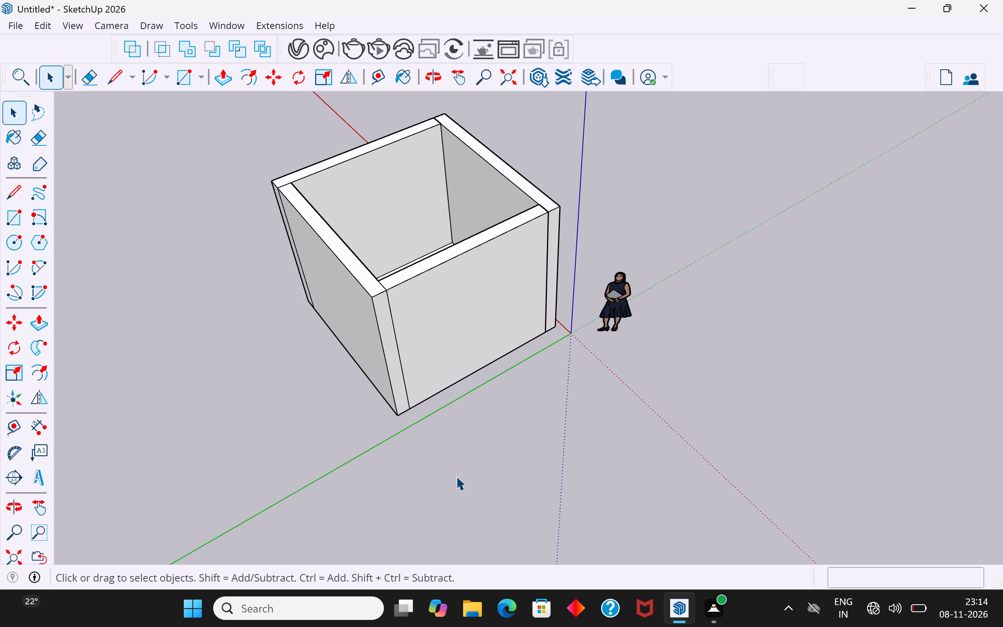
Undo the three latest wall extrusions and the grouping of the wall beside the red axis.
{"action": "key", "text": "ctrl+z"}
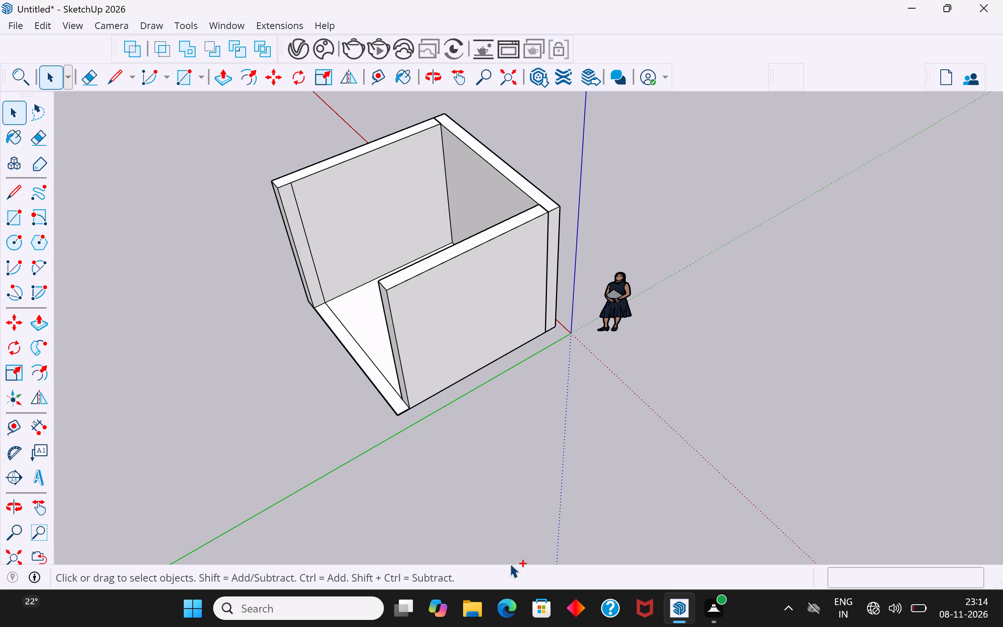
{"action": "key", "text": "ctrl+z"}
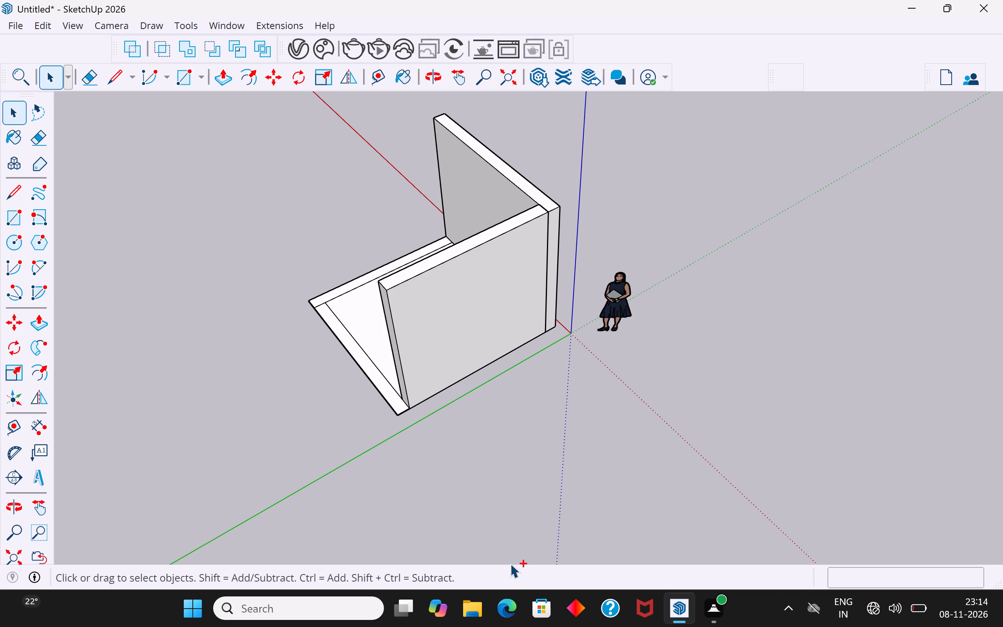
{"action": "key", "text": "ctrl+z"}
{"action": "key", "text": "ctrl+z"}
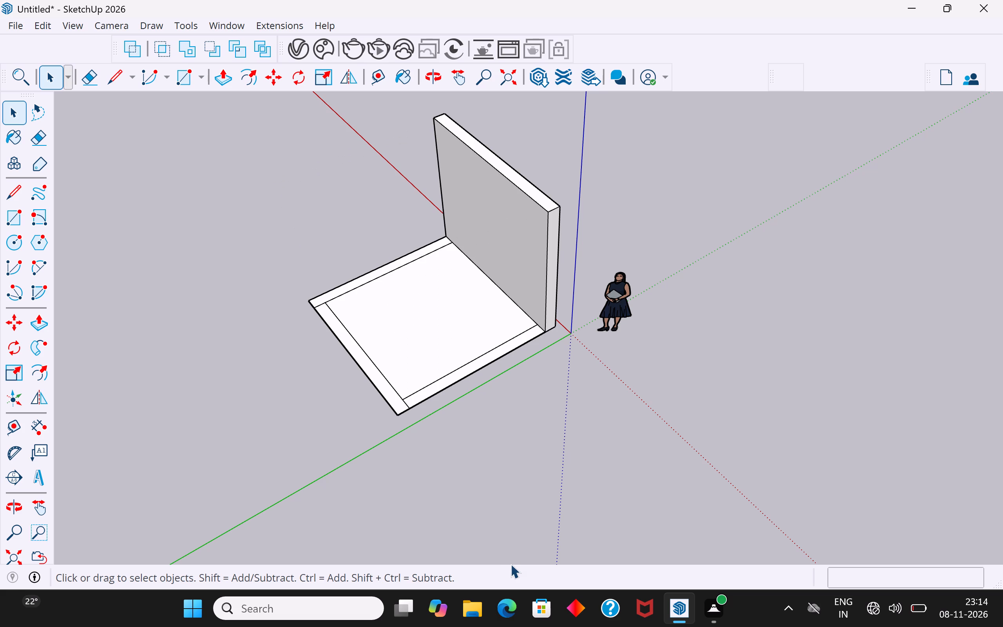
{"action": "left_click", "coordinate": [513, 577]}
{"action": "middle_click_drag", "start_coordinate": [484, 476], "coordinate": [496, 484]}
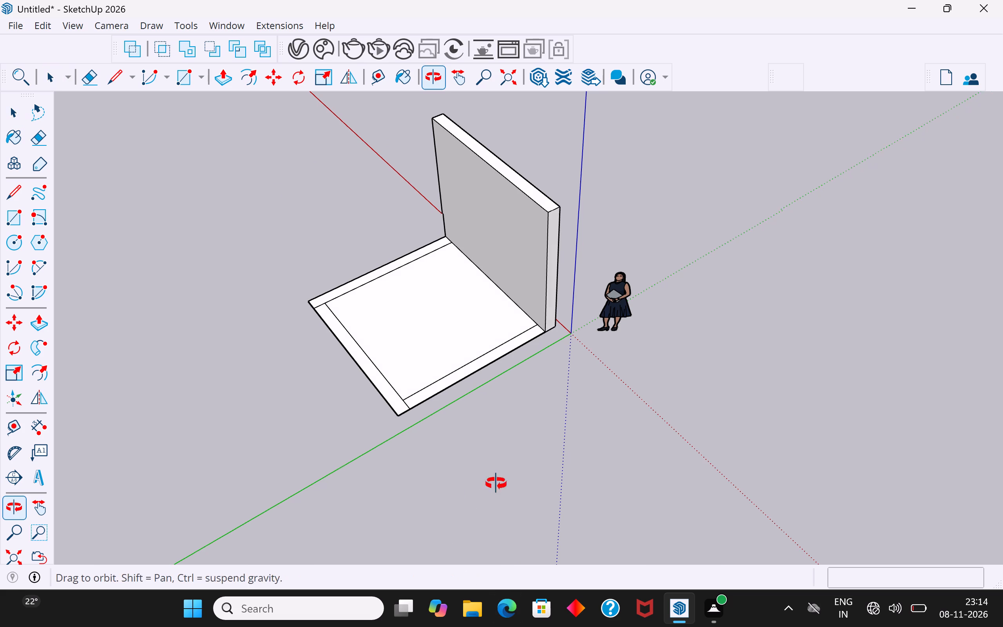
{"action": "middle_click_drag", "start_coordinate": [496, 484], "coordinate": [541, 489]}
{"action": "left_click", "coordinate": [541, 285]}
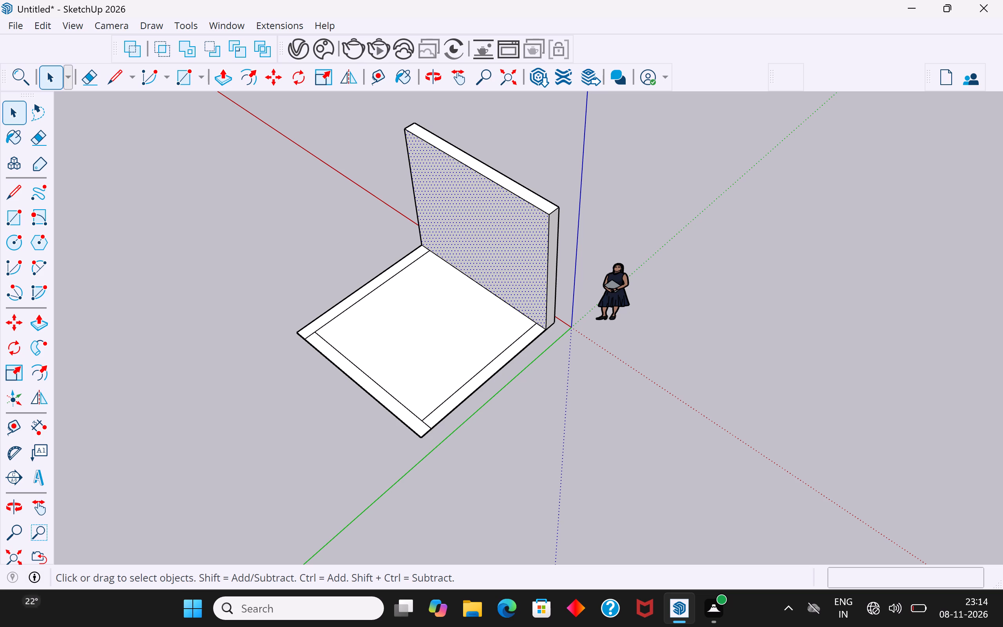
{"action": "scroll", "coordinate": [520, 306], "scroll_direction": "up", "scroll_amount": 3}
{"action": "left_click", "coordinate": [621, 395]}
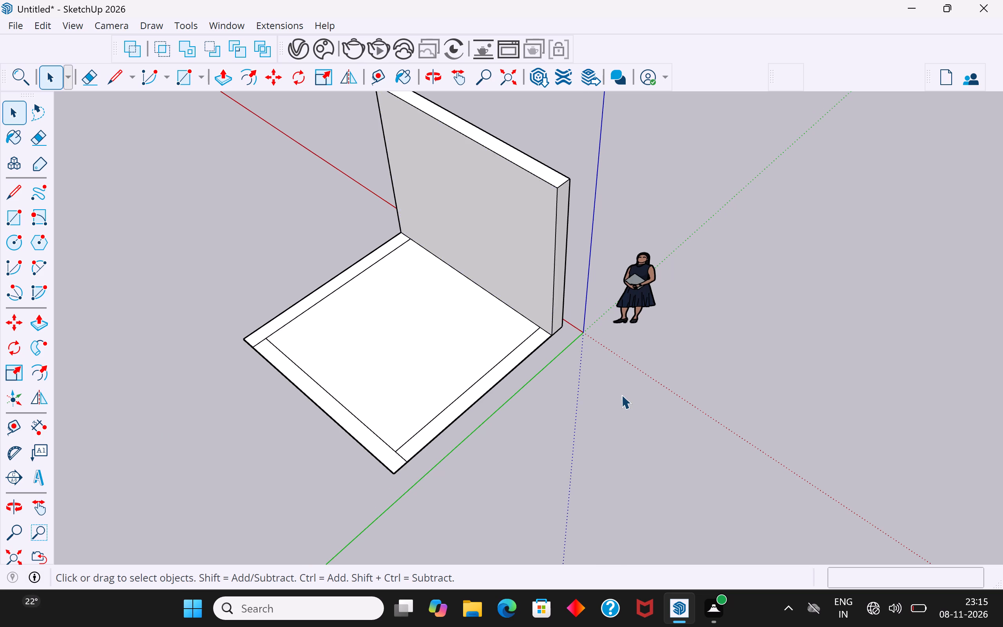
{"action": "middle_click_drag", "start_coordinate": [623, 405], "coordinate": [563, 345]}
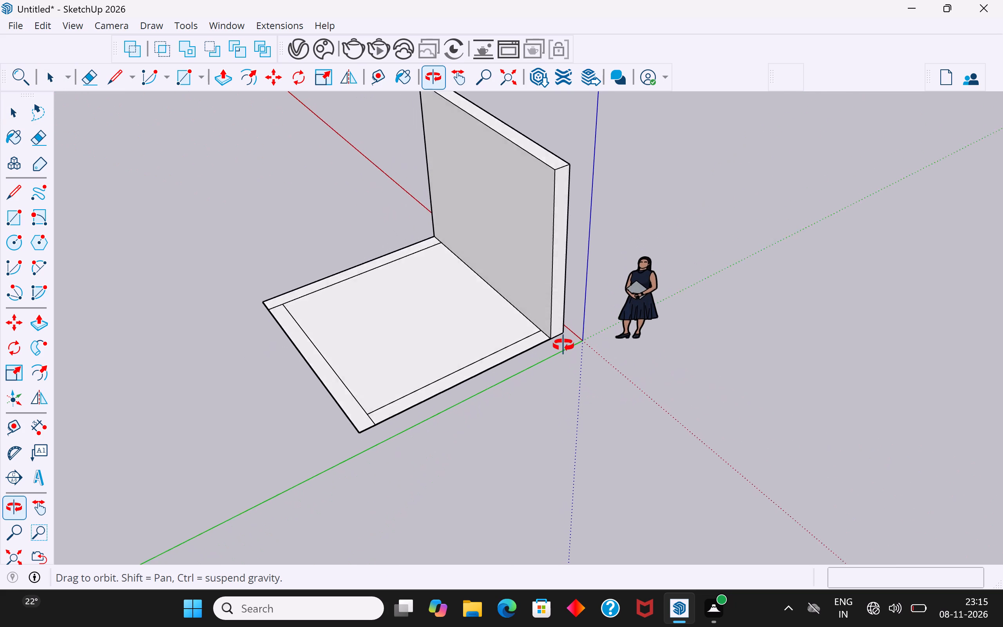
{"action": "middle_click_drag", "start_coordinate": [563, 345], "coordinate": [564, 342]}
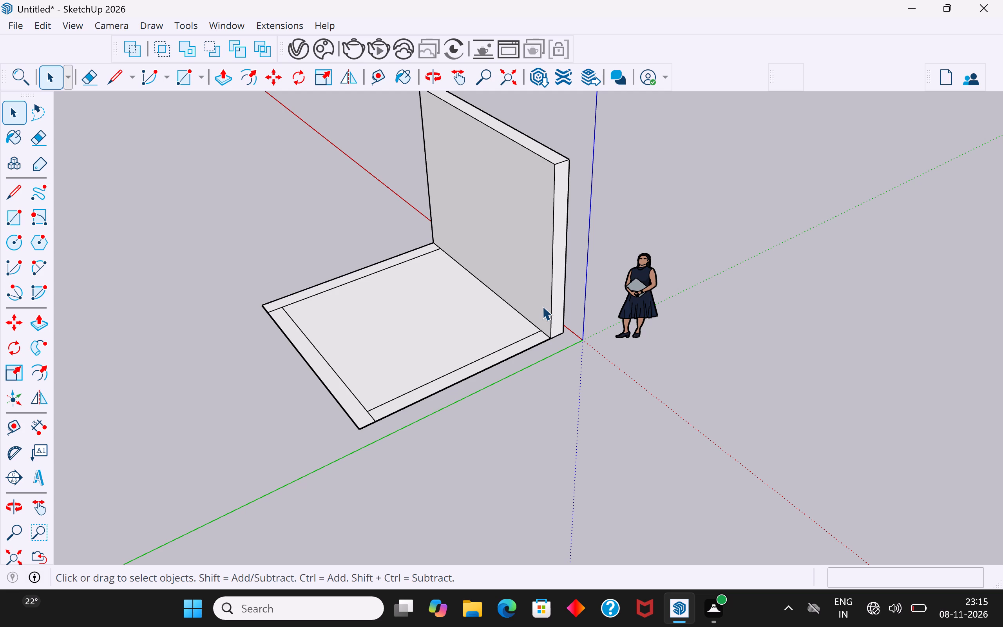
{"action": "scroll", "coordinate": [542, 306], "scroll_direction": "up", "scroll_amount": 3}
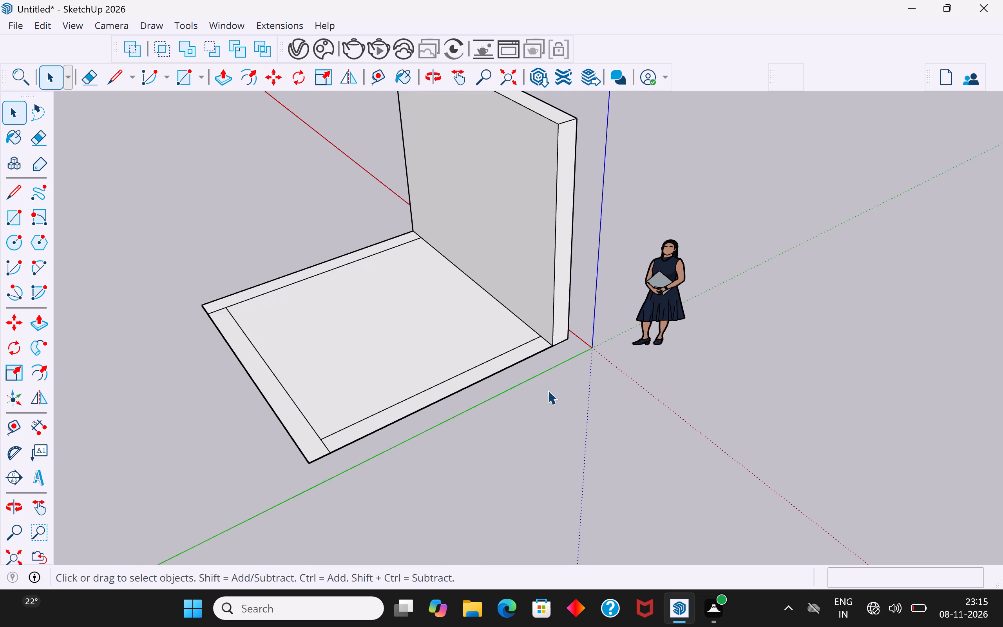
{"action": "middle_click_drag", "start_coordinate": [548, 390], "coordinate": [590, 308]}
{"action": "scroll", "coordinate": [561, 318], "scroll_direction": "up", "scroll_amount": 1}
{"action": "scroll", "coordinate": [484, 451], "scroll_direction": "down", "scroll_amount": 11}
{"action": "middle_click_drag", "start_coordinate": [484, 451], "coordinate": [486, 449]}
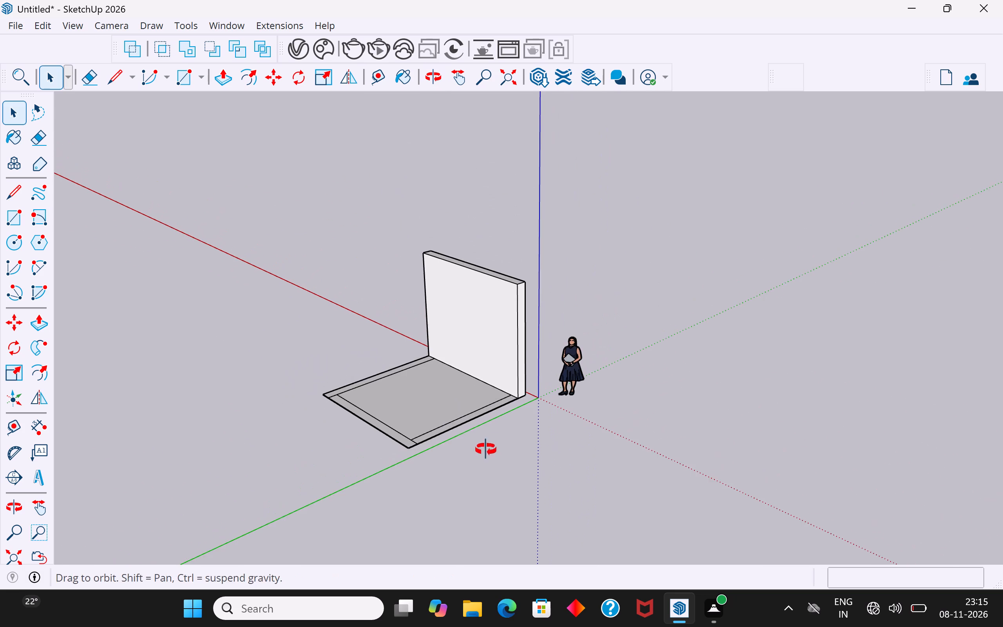
Make a group from the raised wall beside the red axis, including the border strip face on its underside.
{"action": "middle_click_drag", "start_coordinate": [486, 449], "coordinate": [506, 451]}
{"action": "left_click", "coordinate": [482, 333]}
{"action": "middle_click_drag", "start_coordinate": [513, 391], "coordinate": [515, 342]}
{"action": "scroll", "coordinate": [521, 317], "scroll_direction": "up", "scroll_amount": 4}
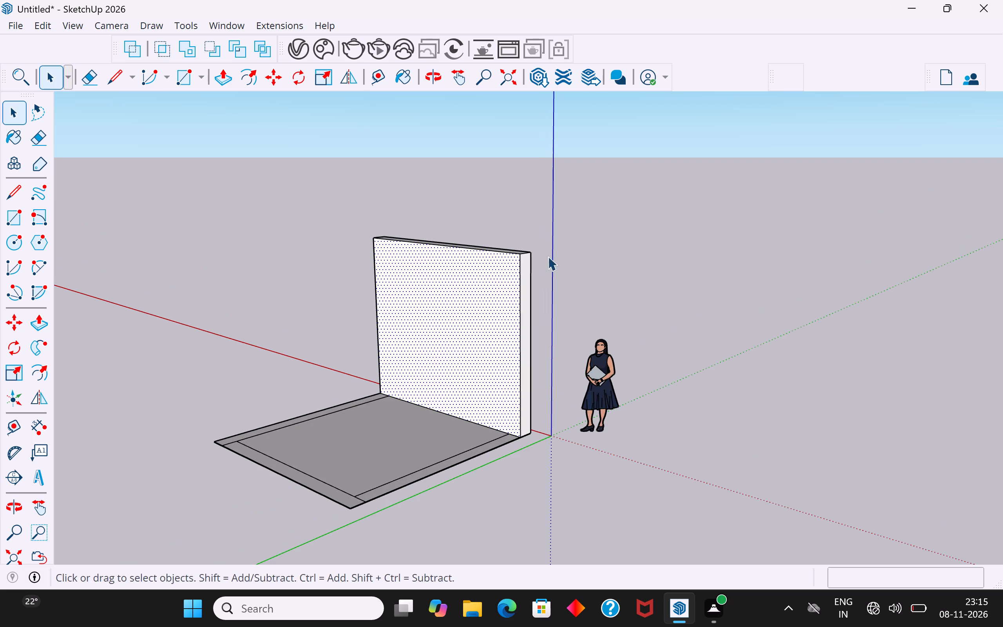
{"action": "left_click_drag", "start_coordinate": [558, 222], "coordinate": [347, 373]}
{"action": "middle_click_drag", "start_coordinate": [506, 455], "coordinate": [421, 332]}
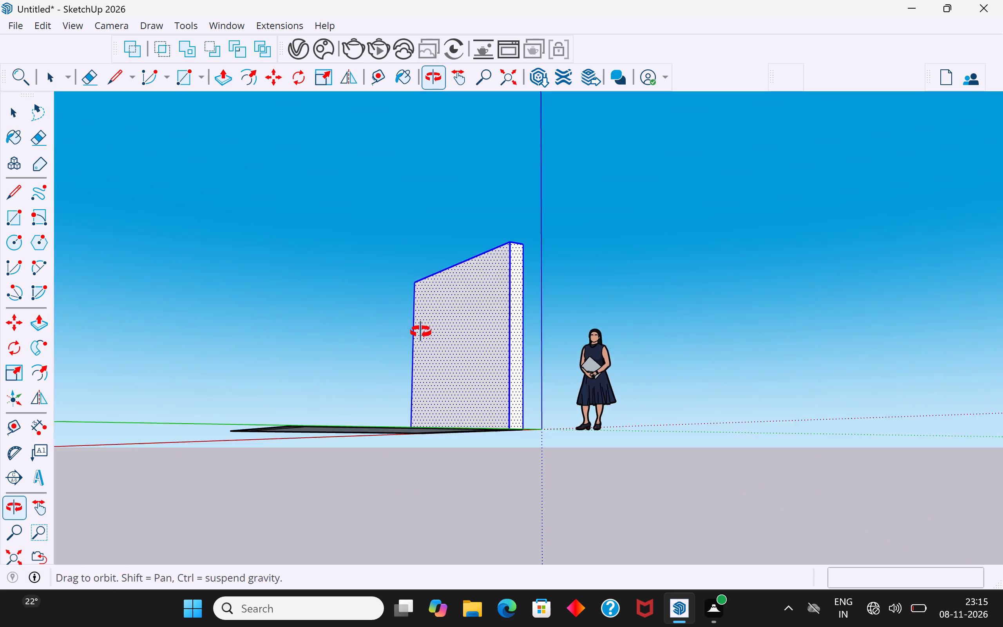
{"action": "middle_click_drag", "start_coordinate": [421, 332], "coordinate": [419, 325]}
{"action": "middle_click_drag", "start_coordinate": [463, 441], "coordinate": [400, 303]}
{"action": "scroll", "coordinate": [481, 425], "scroll_direction": "up", "scroll_amount": 3}
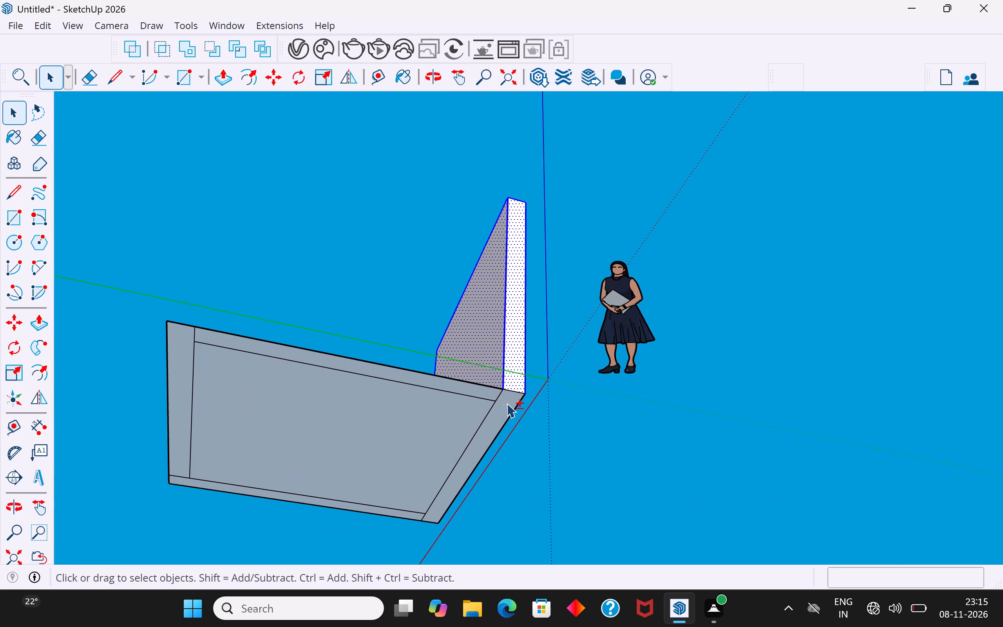
{"action": "double_click", "coordinate": [507, 403], "text": "shift"}
{"action": "right_click", "coordinate": [507, 403], "text": "shift"}
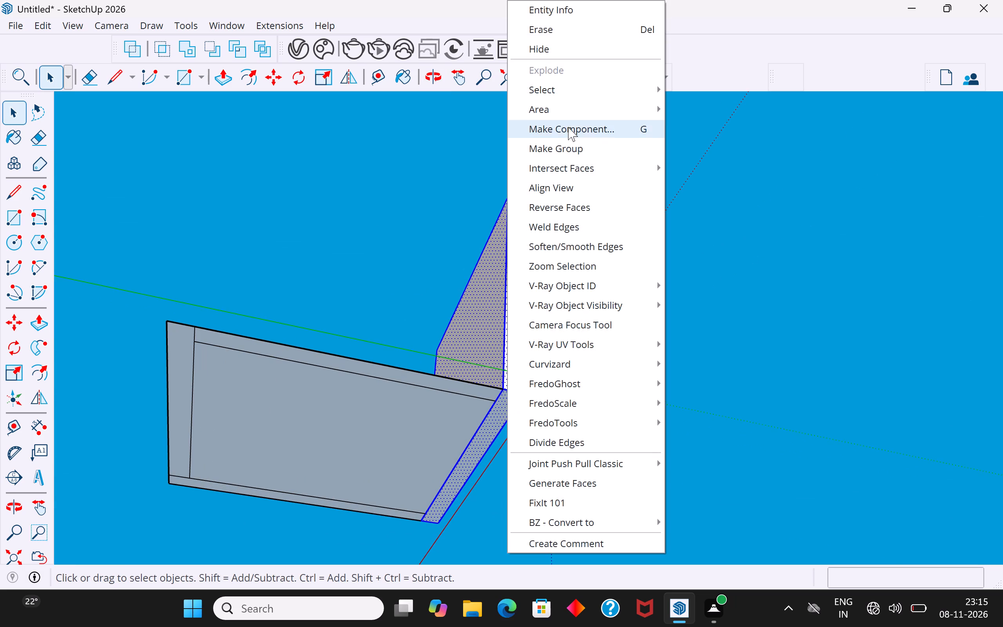
{"action": "left_click", "coordinate": [568, 152]}
{"action": "left_click", "coordinate": [744, 286]}
Push/Pull the border strip that runs beside the green axis up 10' to the height of the grouped wall.
{"action": "scroll", "coordinate": [616, 398], "scroll_direction": "down", "scroll_amount": 5}
{"action": "middle_click_drag", "start_coordinate": [538, 361], "coordinate": [751, 571]}
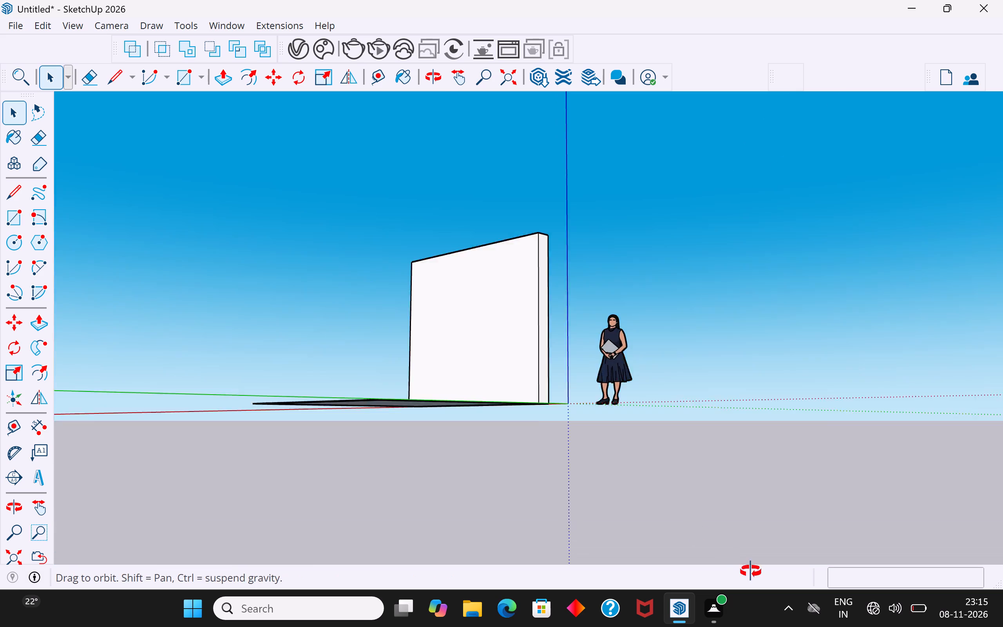
{"action": "middle_click_drag", "start_coordinate": [751, 571], "coordinate": [763, 579]}
{"action": "middle_click_drag", "start_coordinate": [424, 394], "coordinate": [590, 523]}
{"action": "scroll", "coordinate": [410, 232], "scroll_direction": "down", "scroll_amount": 8}
{"action": "middle_click_drag", "start_coordinate": [413, 241], "coordinate": [416, 362]}
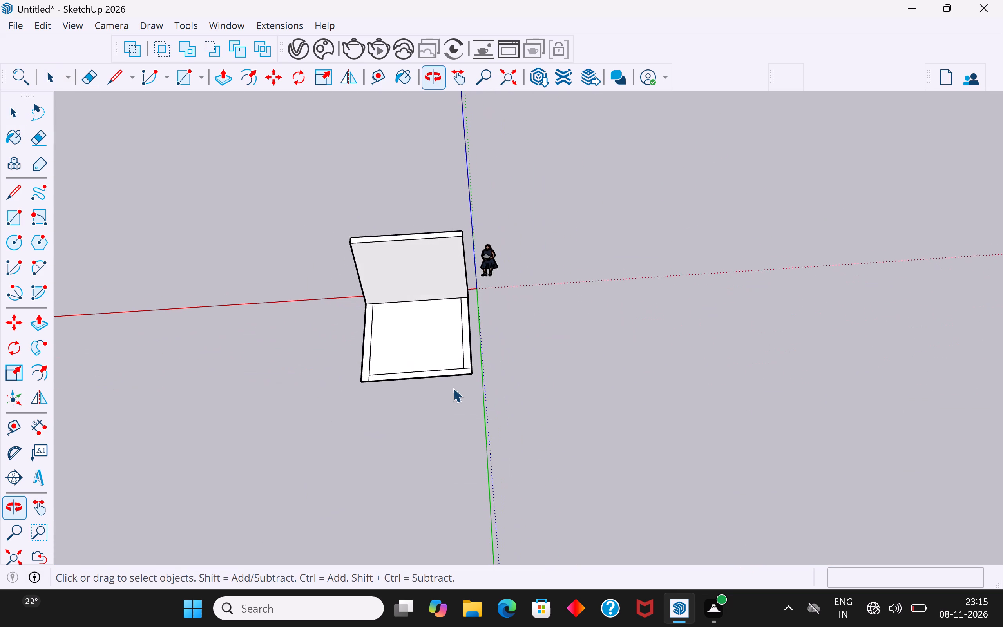
{"action": "scroll", "coordinate": [453, 388], "scroll_direction": "up", "scroll_amount": 4}
{"action": "middle_click_drag", "start_coordinate": [479, 378], "coordinate": [536, 330]}
{"action": "scroll", "coordinate": [453, 282], "scroll_direction": "up", "scroll_amount": 4}
{"action": "middle_click_drag", "start_coordinate": [481, 327], "coordinate": [546, 269]}
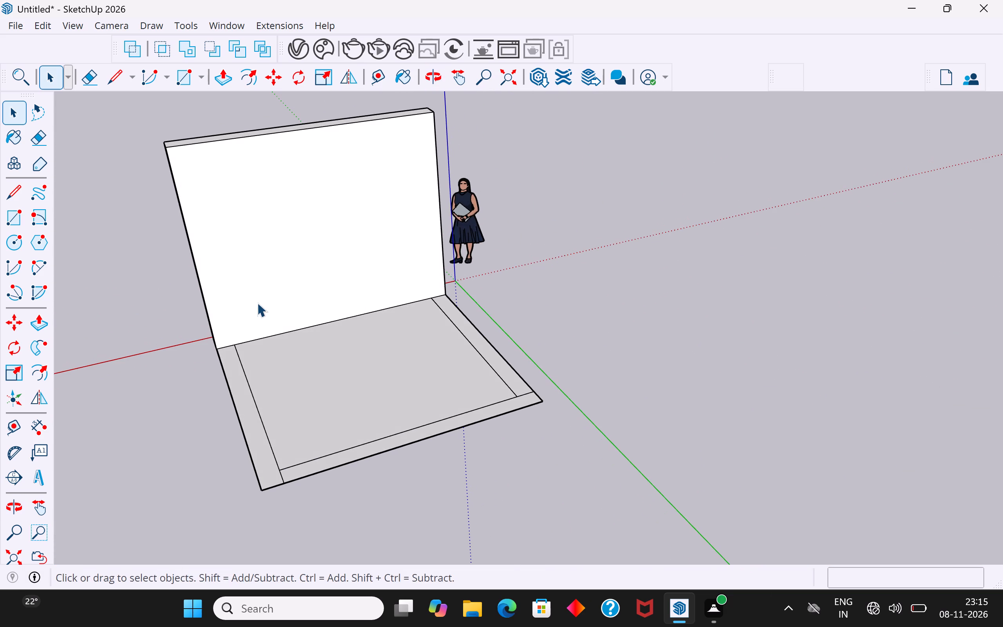
{"action": "left_click", "coordinate": [471, 335]}
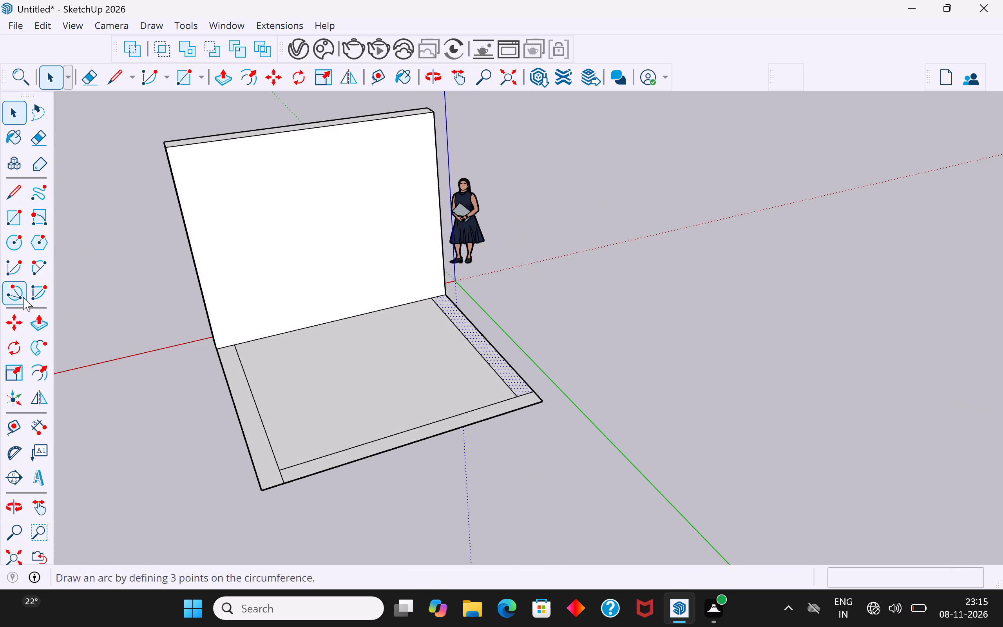
{"action": "left_click", "coordinate": [39, 330]}
{"action": "left_click", "coordinate": [468, 342]}
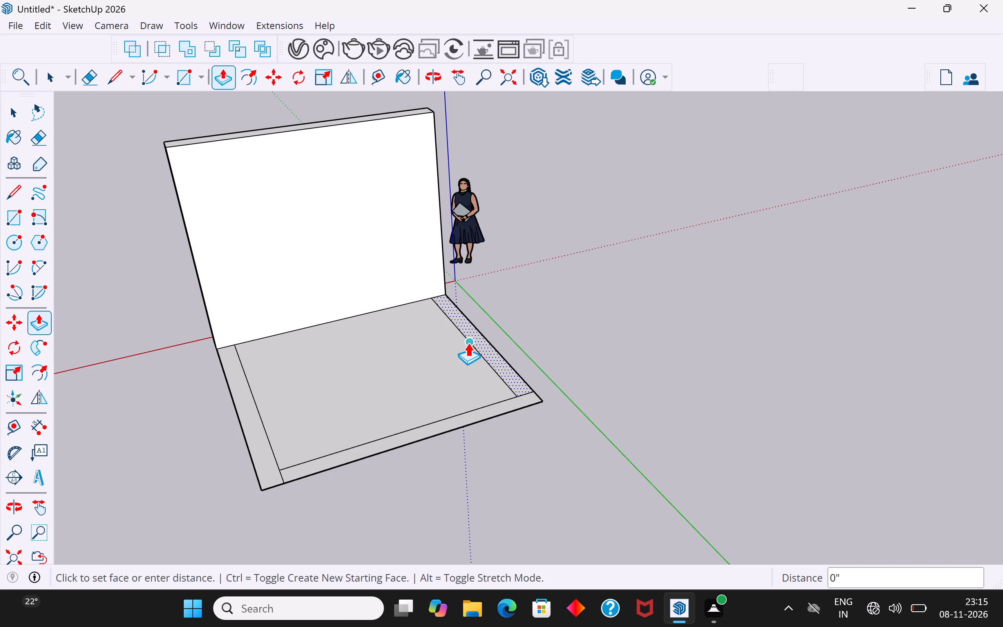
{"action": "left_click", "coordinate": [392, 116]}
{"action": "left_click", "coordinate": [21, 109]}
{"action": "left_click", "coordinate": [117, 305]}
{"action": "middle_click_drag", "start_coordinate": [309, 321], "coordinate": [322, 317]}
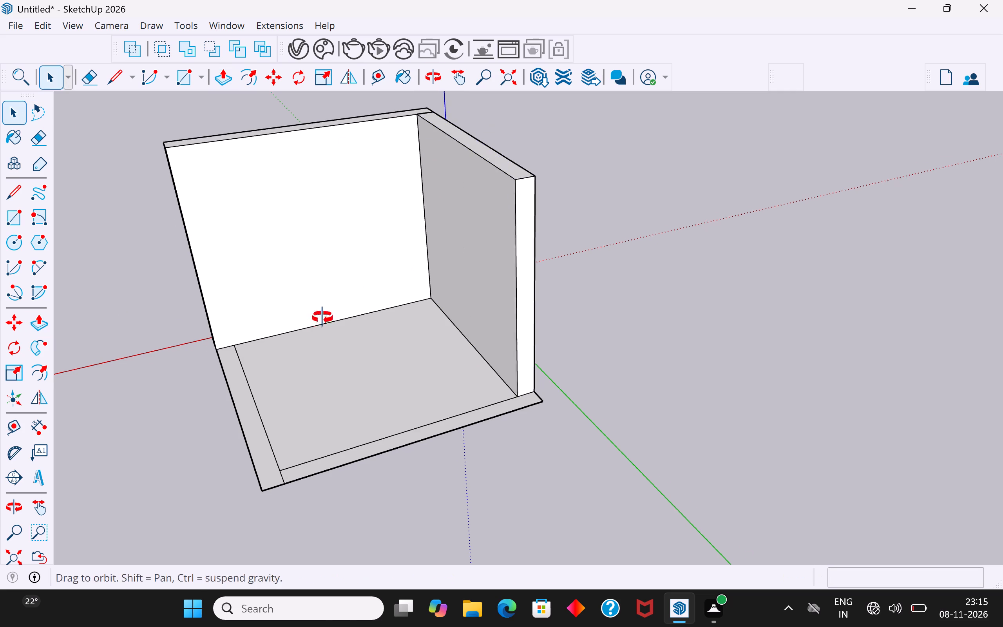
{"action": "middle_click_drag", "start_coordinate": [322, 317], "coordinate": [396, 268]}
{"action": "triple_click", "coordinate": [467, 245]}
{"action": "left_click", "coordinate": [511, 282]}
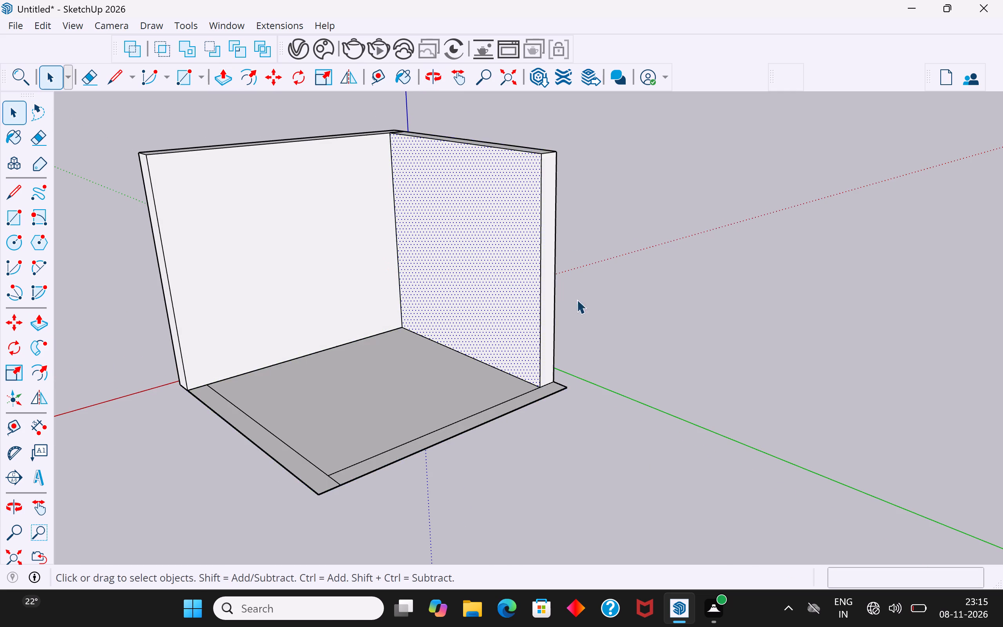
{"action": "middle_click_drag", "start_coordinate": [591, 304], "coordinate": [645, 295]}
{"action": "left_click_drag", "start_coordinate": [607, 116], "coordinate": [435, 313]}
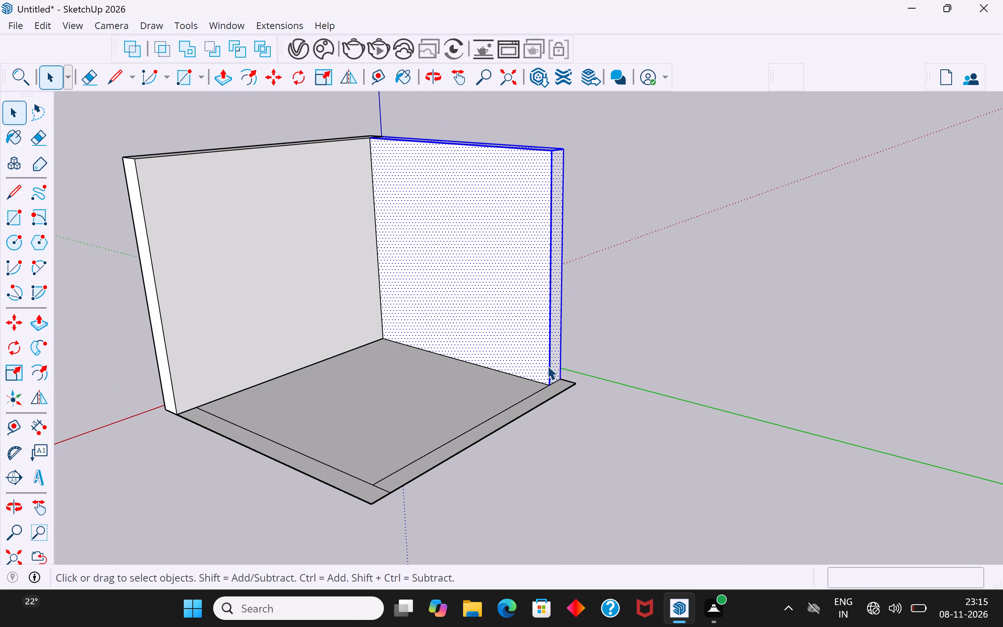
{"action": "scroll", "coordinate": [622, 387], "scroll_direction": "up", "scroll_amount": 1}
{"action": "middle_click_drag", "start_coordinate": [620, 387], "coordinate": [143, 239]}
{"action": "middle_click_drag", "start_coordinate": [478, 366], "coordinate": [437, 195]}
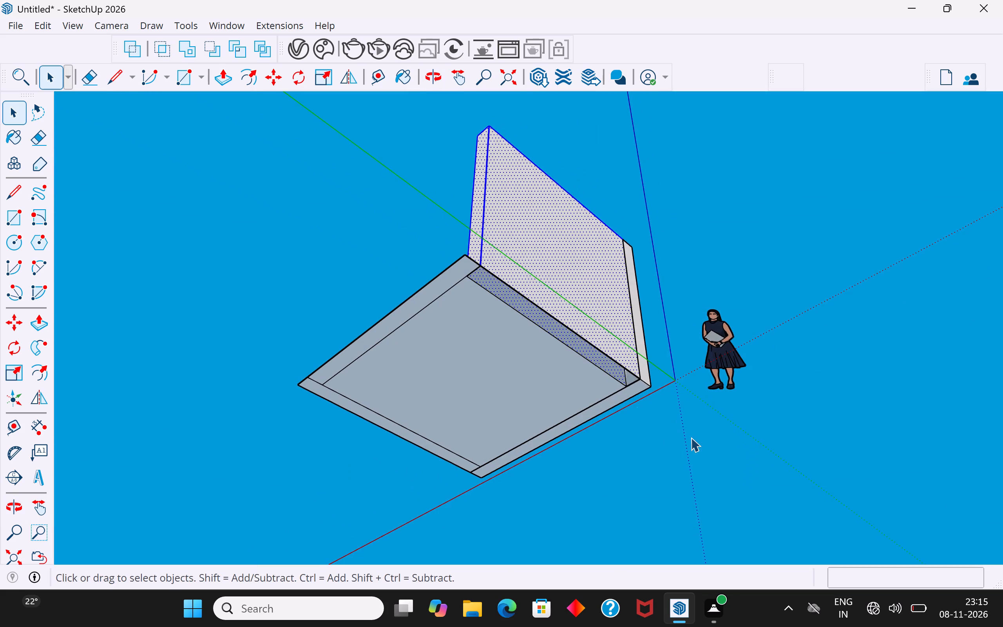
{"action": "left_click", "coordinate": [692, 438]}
Draw a rectangle over the open underside of the wall beside the green axis, starting from its bottom corner nearest the origin.
{"action": "scroll", "coordinate": [617, 405], "scroll_direction": "up", "scroll_amount": 4}
{"action": "middle_click_drag", "start_coordinate": [677, 338], "coordinate": [660, 274]}
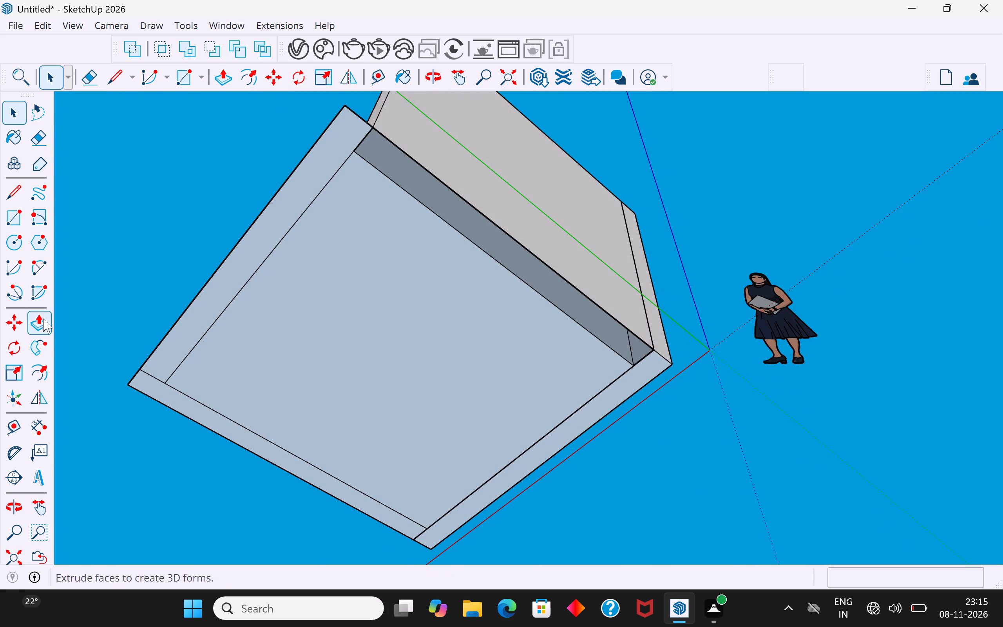
{"action": "left_click", "coordinate": [20, 214]}
{"action": "left_click", "coordinate": [652, 354]}
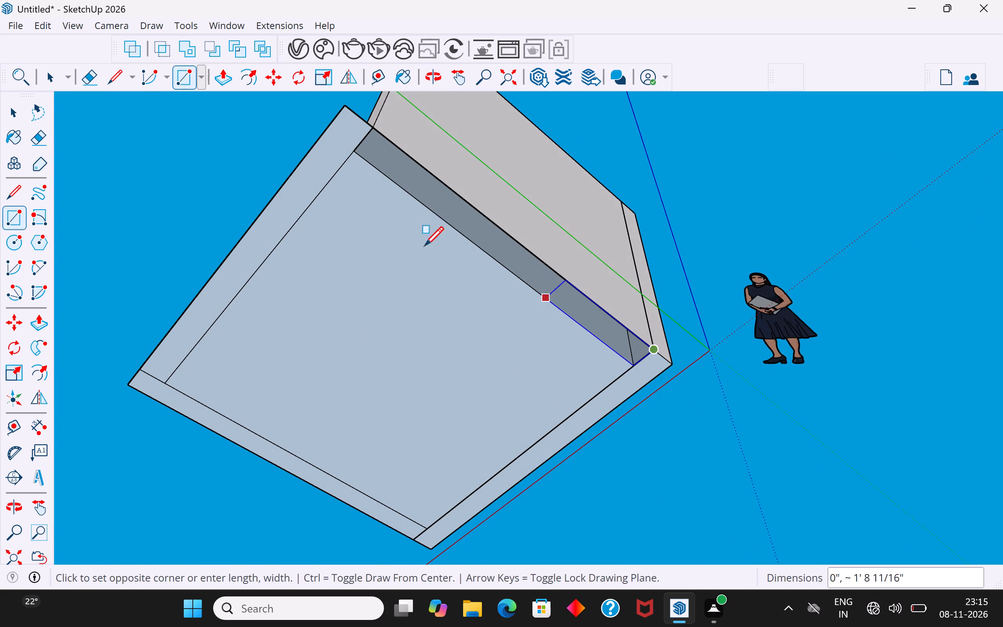
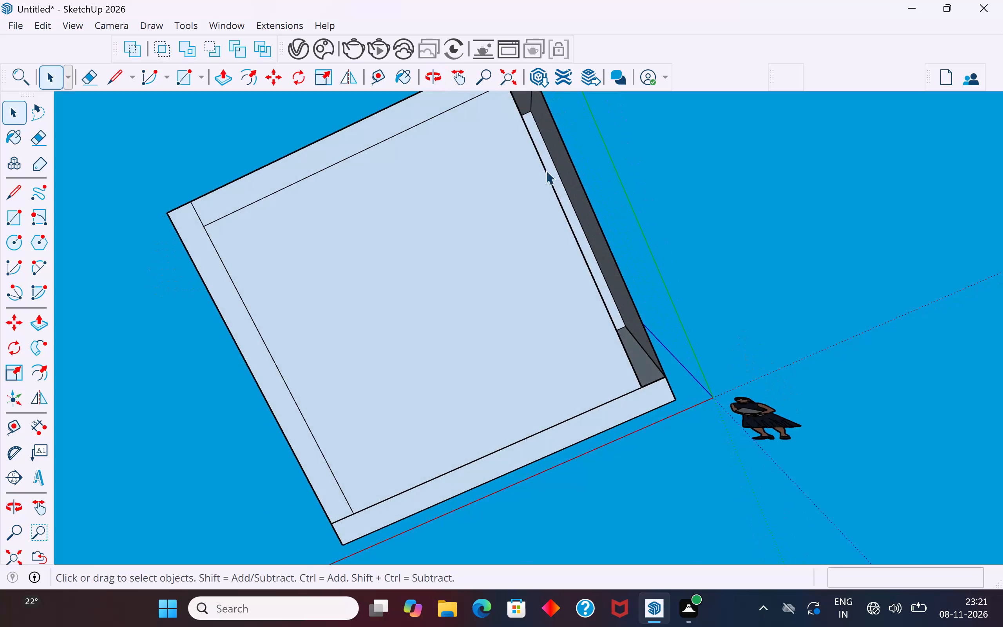
Draw a rectangle over the open underside of the wall beside the green axis, from its outer corner farthest from the origin to the opposite inner corner.
{"action": "scroll", "coordinate": [458, 485], "scroll_direction": "down", "scroll_amount": 7}
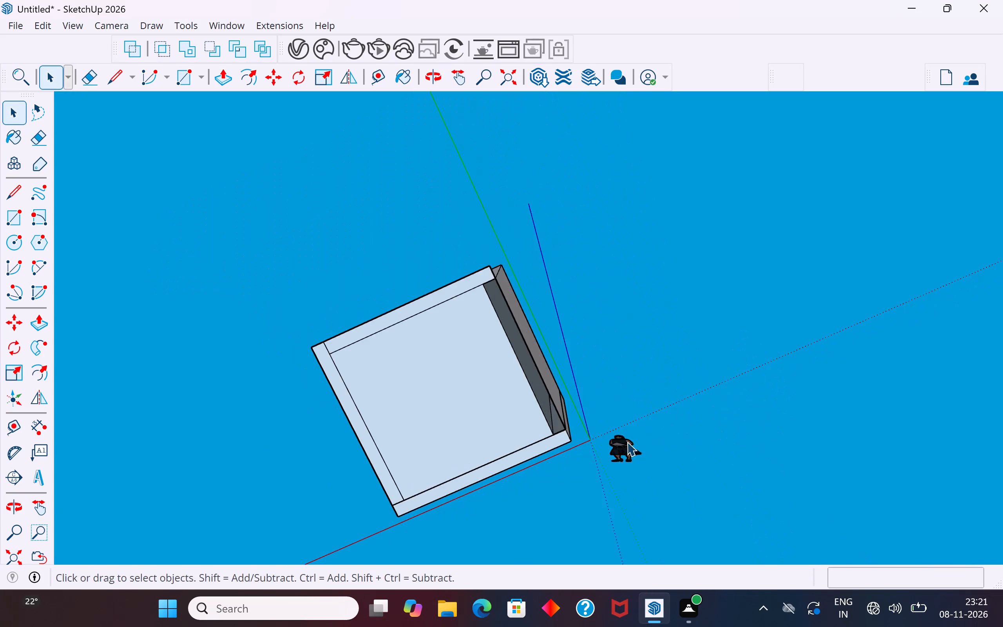
{"action": "middle_click_drag", "start_coordinate": [632, 442], "coordinate": [431, 473]}
{"action": "scroll", "coordinate": [431, 473], "scroll_direction": "up", "scroll_amount": 1}
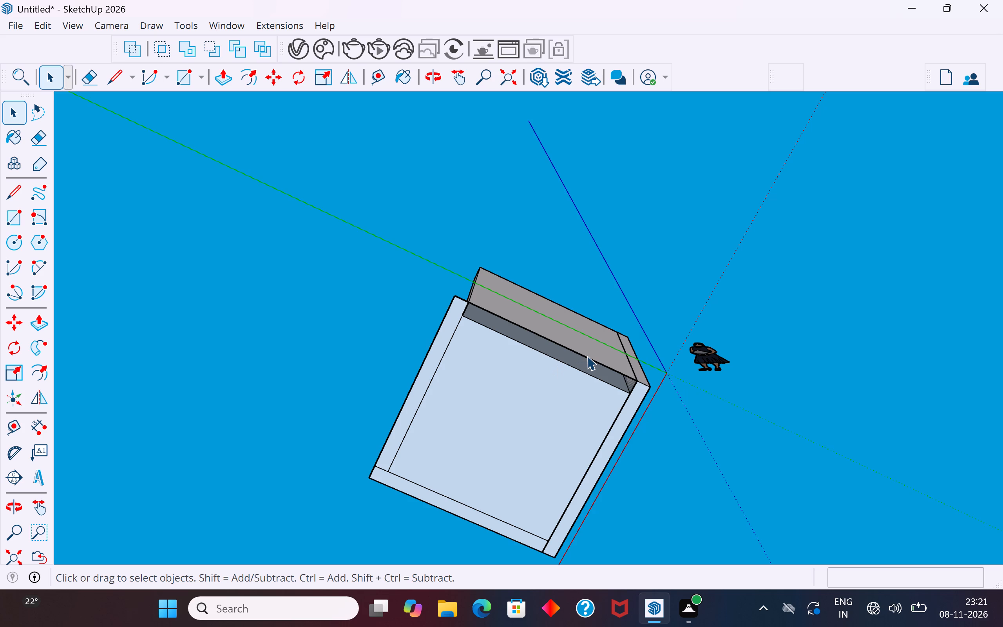
{"action": "middle_click_drag", "start_coordinate": [567, 361], "coordinate": [798, 454]}
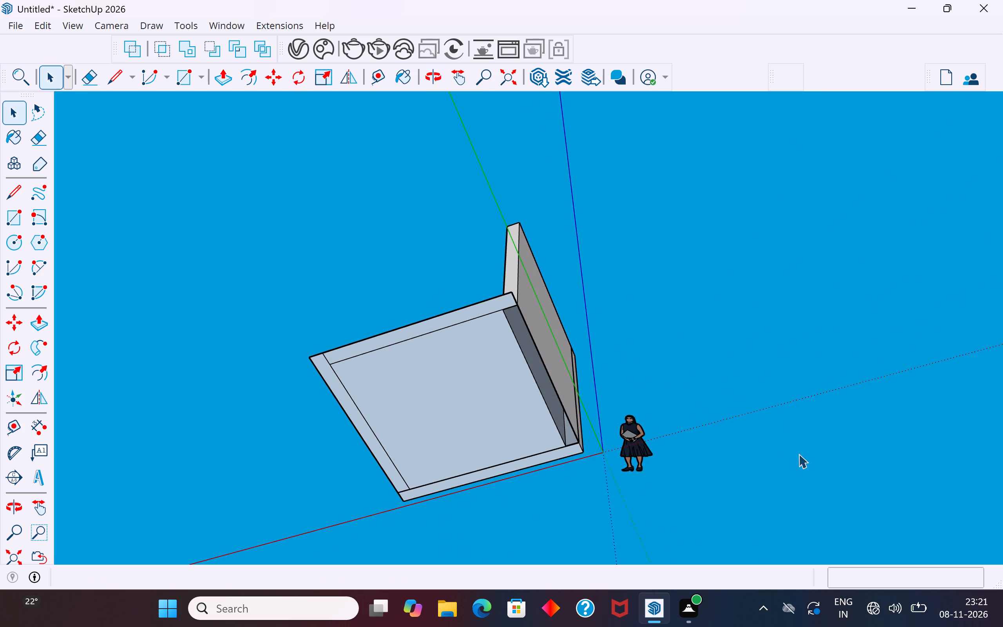
{"action": "middle_click_drag", "start_coordinate": [772, 359], "coordinate": [888, 444]}
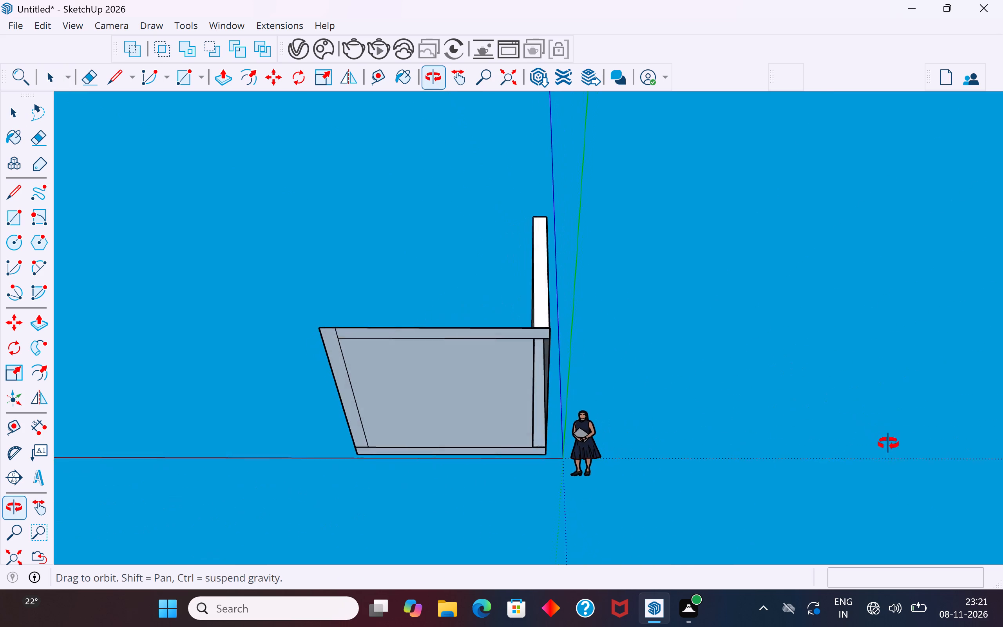
{"action": "middle_click_drag", "start_coordinate": [888, 444], "coordinate": [903, 475]}
{"action": "scroll", "coordinate": [585, 469], "scroll_direction": "up", "scroll_amount": 5}
{"action": "middle_click_drag", "start_coordinate": [596, 424], "coordinate": [609, 352]}
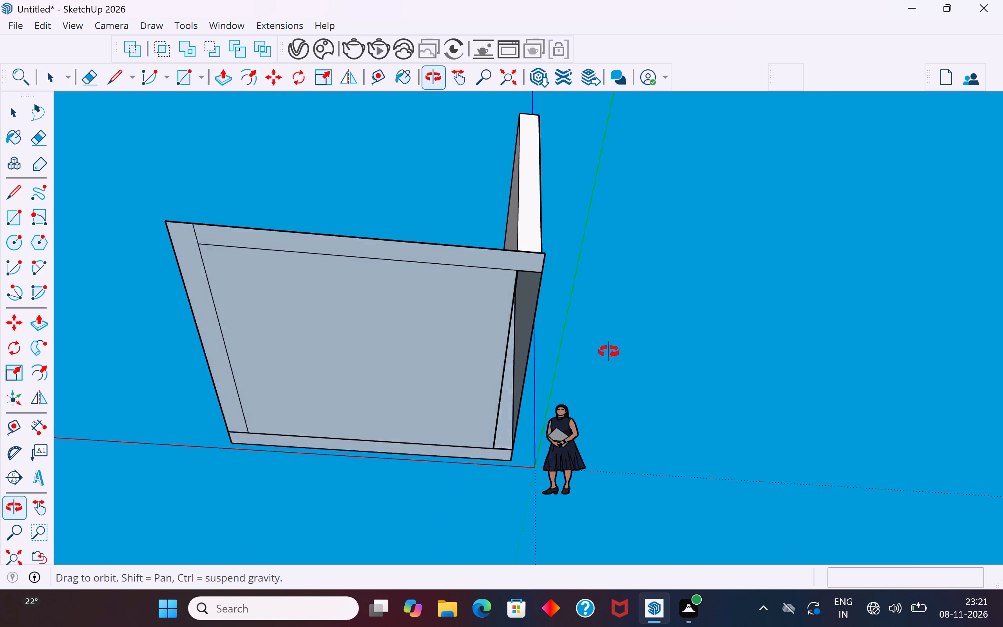
{"action": "middle_click_drag", "start_coordinate": [609, 352], "coordinate": [611, 333]}
{"action": "scroll", "coordinate": [503, 350], "scroll_direction": "up", "scroll_amount": 2}
{"action": "middle_click_drag", "start_coordinate": [522, 331], "coordinate": [517, 257]}
{"action": "scroll", "coordinate": [517, 257], "scroll_direction": "up", "scroll_amount": 1}
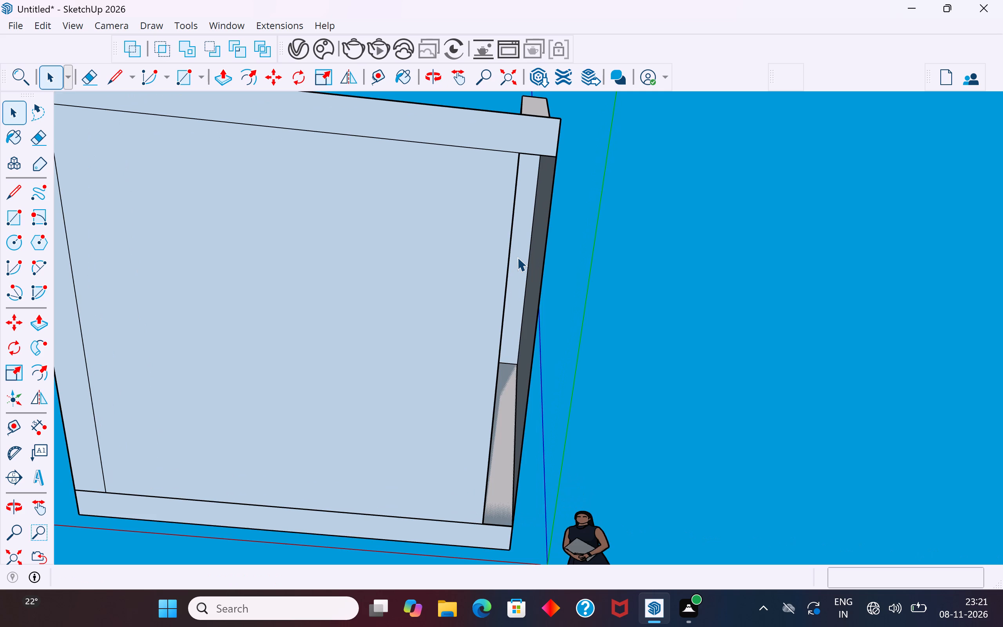
{"action": "scroll", "coordinate": [517, 257], "scroll_direction": "down", "scroll_amount": 4}
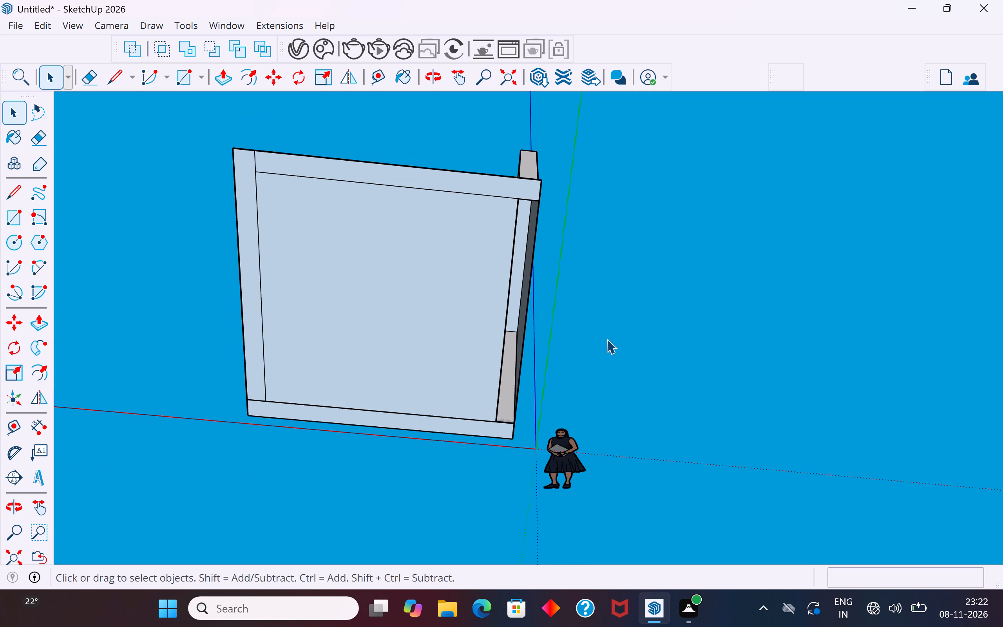
{"action": "middle_click_drag", "start_coordinate": [587, 299], "coordinate": [387, 487]}
{"action": "middle_click_drag", "start_coordinate": [523, 417], "coordinate": [508, 364]}
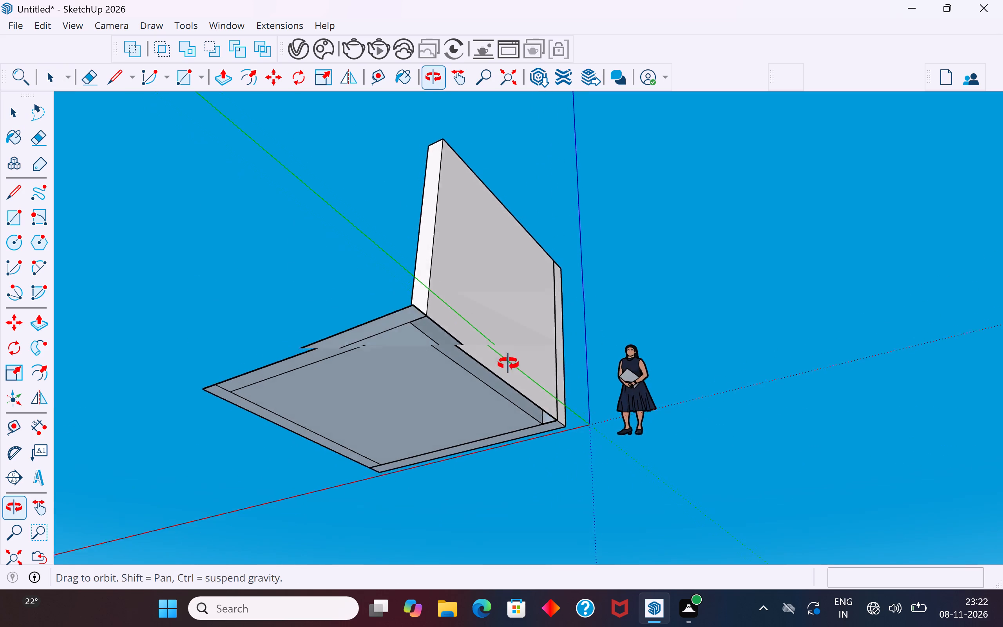
{"action": "middle_click_drag", "start_coordinate": [508, 364], "coordinate": [267, 327]}
{"action": "scroll", "coordinate": [396, 416], "scroll_direction": "up", "scroll_amount": 5}
{"action": "middle_click_drag", "start_coordinate": [695, 391], "coordinate": [682, 337]}
{"action": "left_click", "coordinate": [21, 216]}
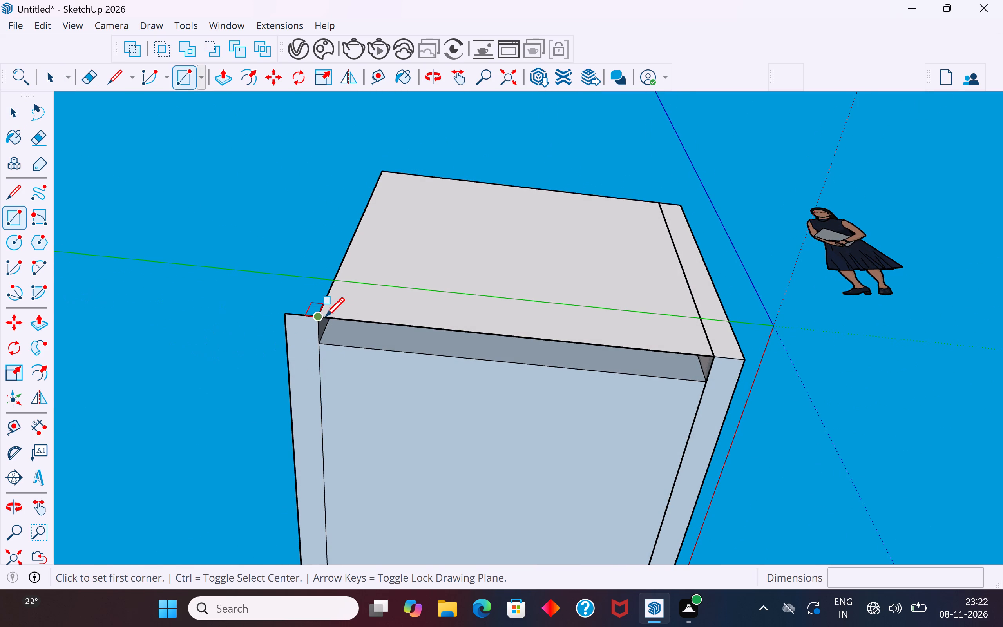
{"action": "left_click", "coordinate": [318, 319]}
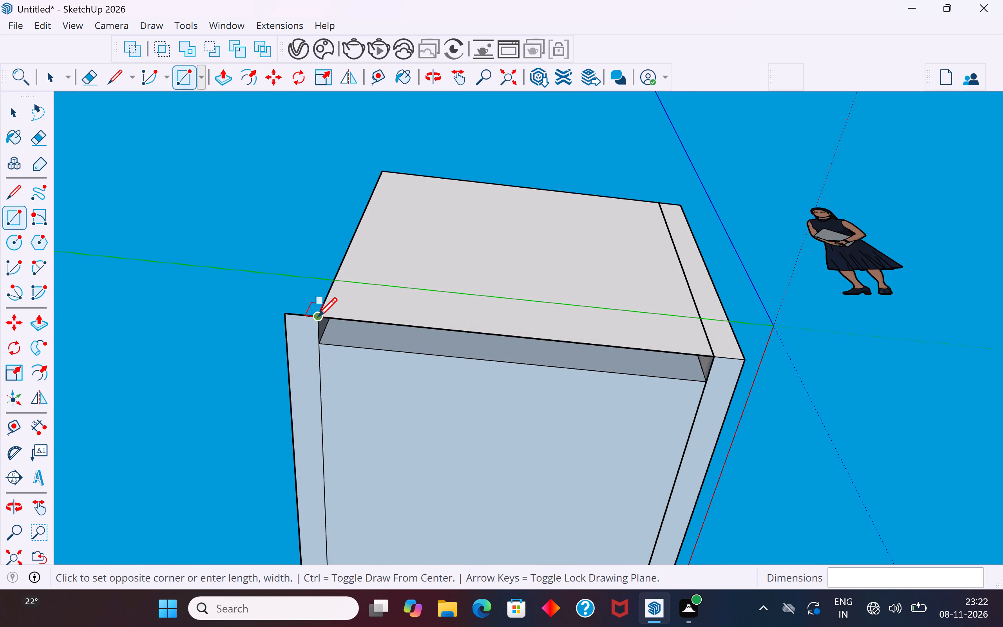
{"action": "left_click", "coordinate": [708, 382]}
Make a group from the raised wall beside the green axis, including its underside face and the edges where it meets the neighbouring wall.
{"action": "left_click", "coordinate": [25, 115]}
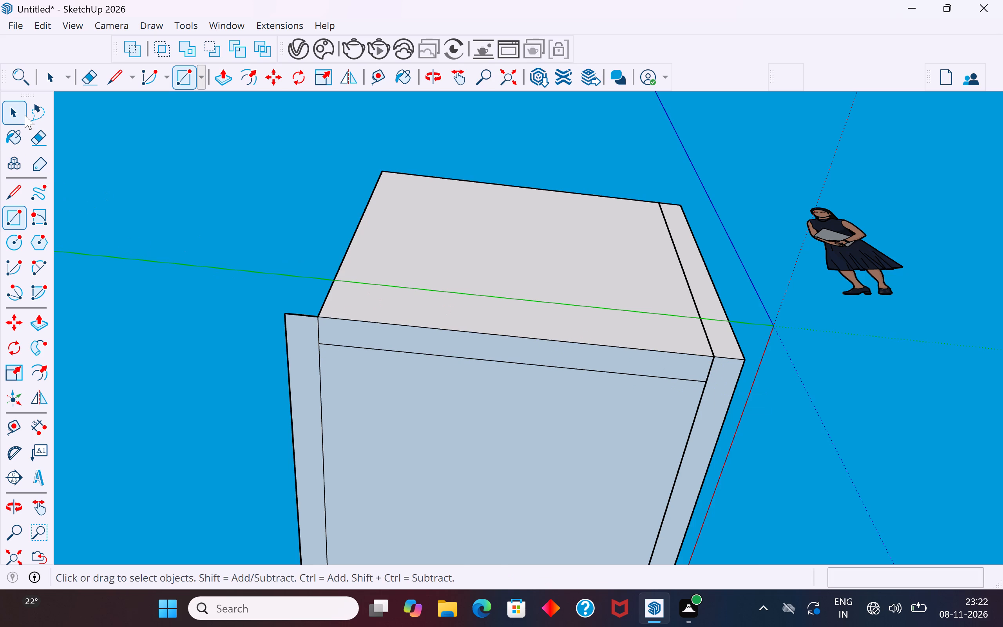
{"action": "left_click", "coordinate": [463, 293]}
{"action": "middle_click_drag", "start_coordinate": [692, 355], "coordinate": [673, 420]}
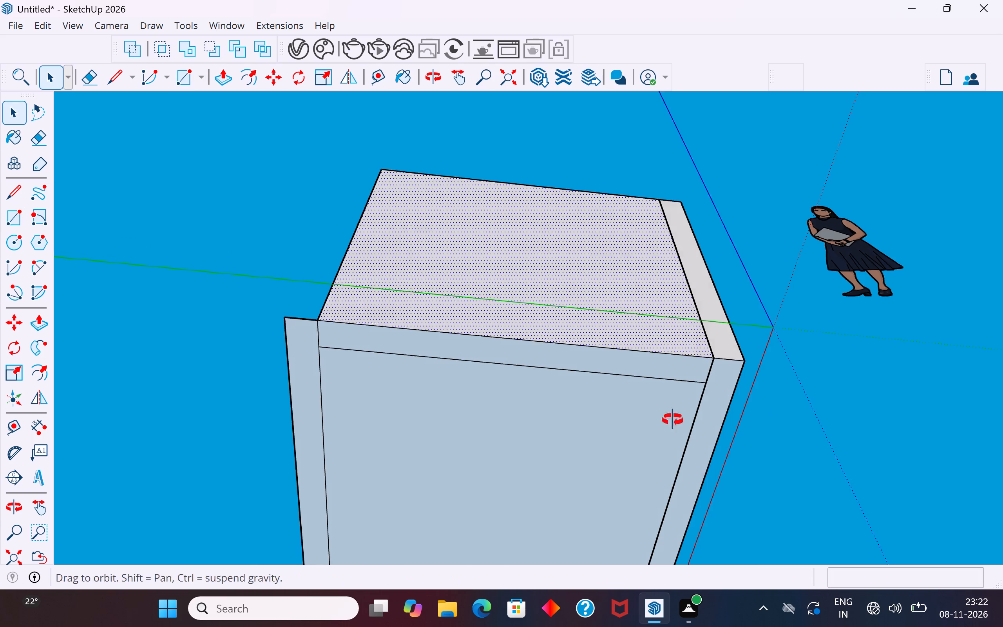
{"action": "middle_click_drag", "start_coordinate": [673, 420], "coordinate": [663, 552]}
{"action": "middle_click_drag", "start_coordinate": [556, 291], "coordinate": [813, 555]}
{"action": "middle_click_drag", "start_coordinate": [451, 301], "coordinate": [980, 382]}
{"action": "middle_click_drag", "start_coordinate": [545, 368], "coordinate": [568, 230]}
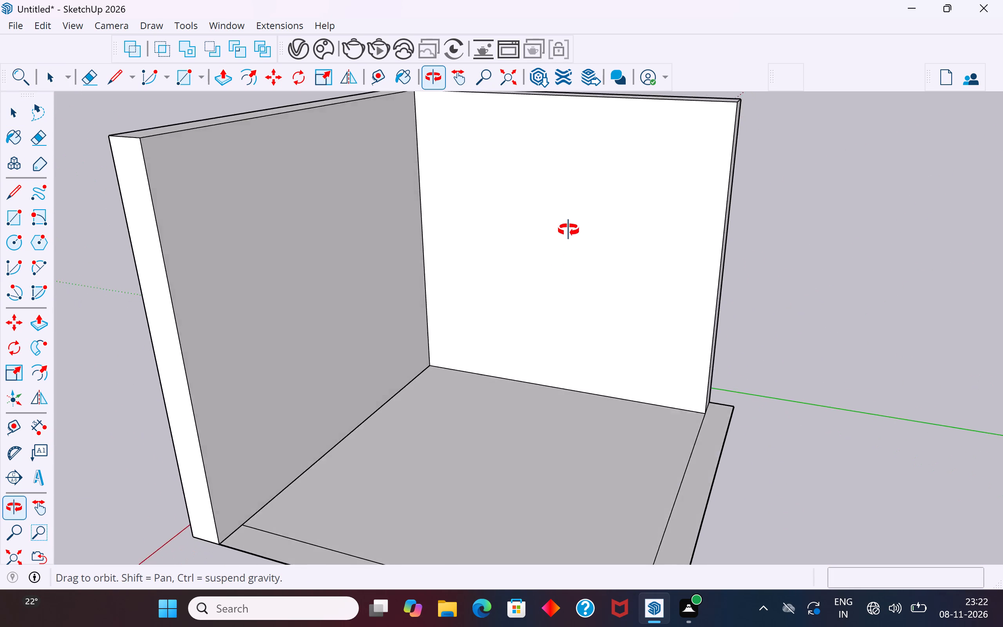
{"action": "middle_click_drag", "start_coordinate": [568, 230], "coordinate": [568, 227]}
{"action": "scroll", "coordinate": [529, 422], "scroll_direction": "down", "scroll_amount": 3}
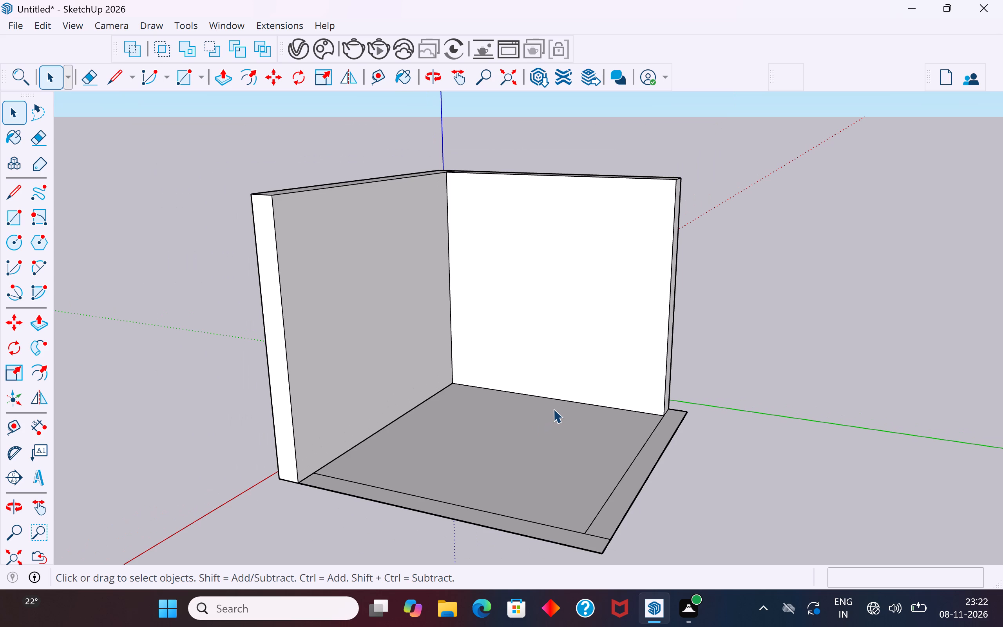
{"action": "scroll", "coordinate": [480, 518], "scroll_direction": "down", "scroll_amount": 3}
{"action": "middle_click_drag", "start_coordinate": [516, 467], "coordinate": [536, 355]}
{"action": "left_click_drag", "start_coordinate": [697, 218], "coordinate": [527, 406]}
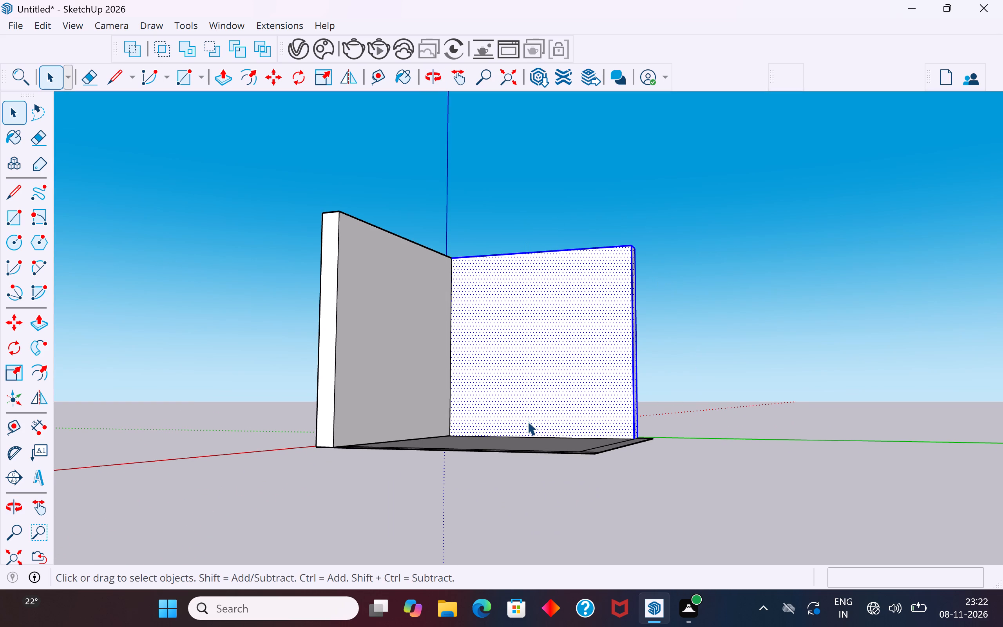
{"action": "middle_click_drag", "start_coordinate": [692, 495], "coordinate": [422, 259]}
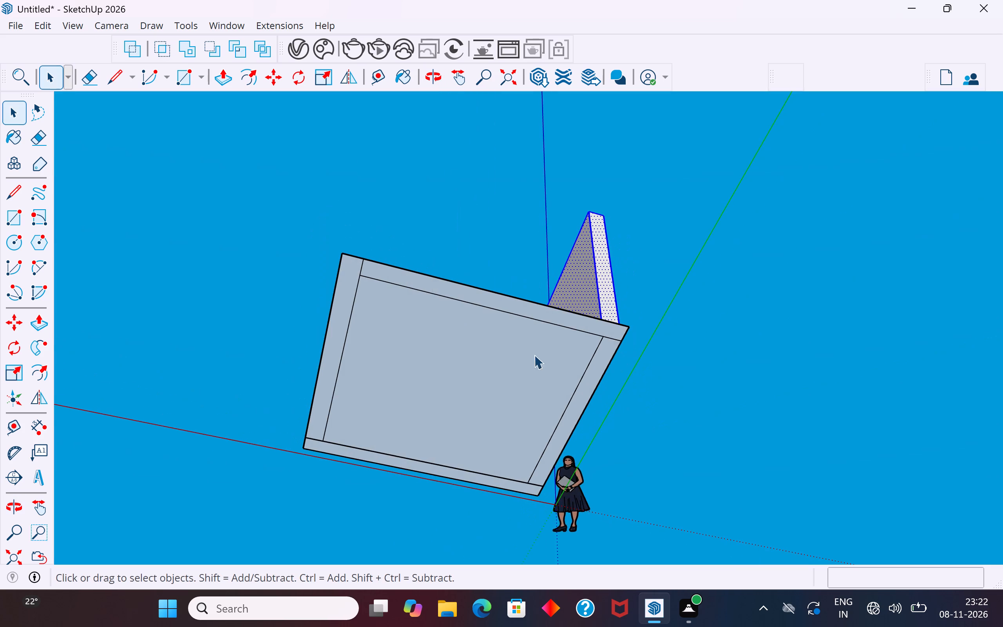
{"action": "scroll", "coordinate": [585, 369], "scroll_direction": "up", "scroll_amount": 4}
{"action": "left_click", "coordinate": [613, 349], "text": "shift"}
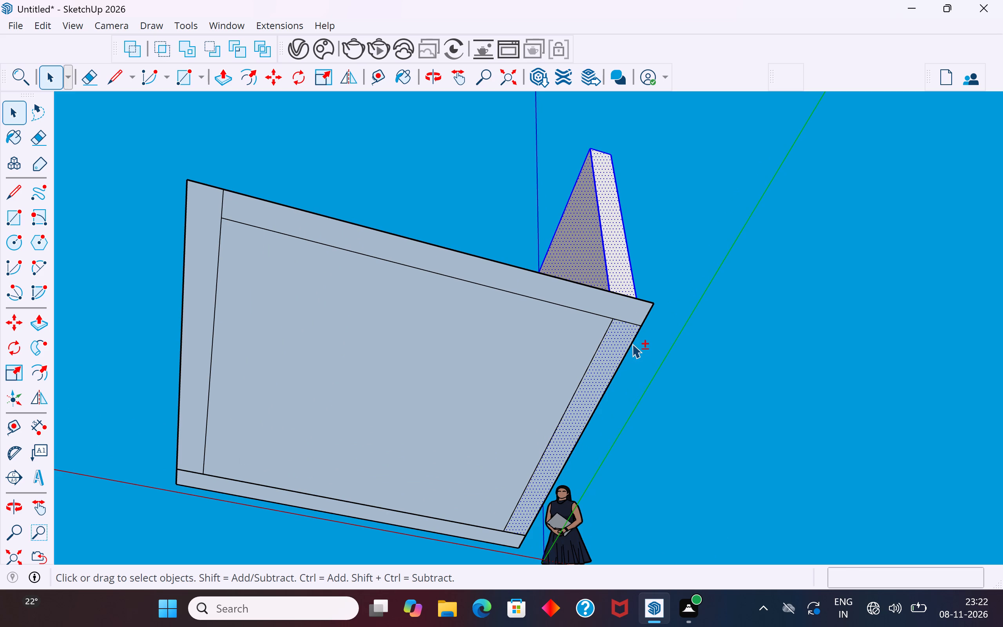
{"action": "left_click", "coordinate": [632, 344], "text": "shift"}
{"action": "left_click", "coordinate": [621, 352], "text": "shift"}
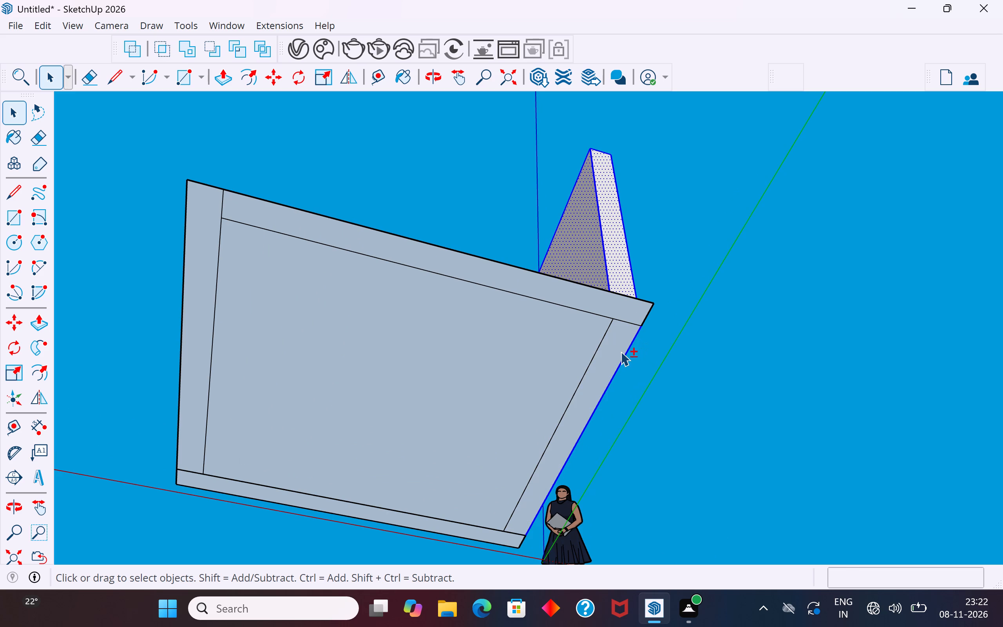
{"action": "left_click", "coordinate": [621, 352], "text": "shift"}
{"action": "left_click", "coordinate": [600, 346], "text": "shift"}
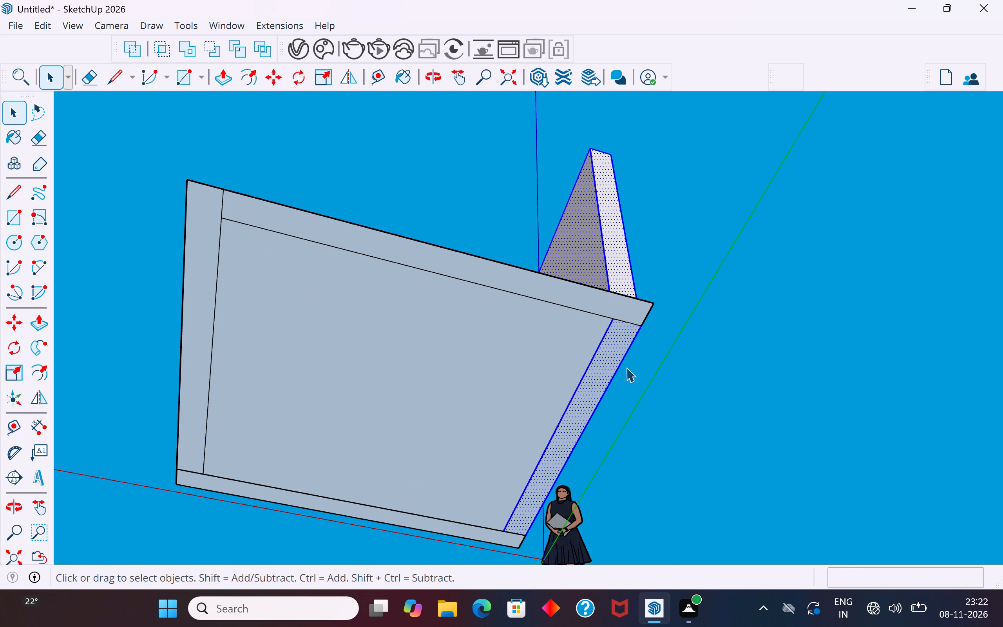
{"action": "middle_click_drag", "start_coordinate": [632, 375], "coordinate": [427, 529]}
{"action": "middle_click_drag", "start_coordinate": [653, 361], "coordinate": [642, 470]}
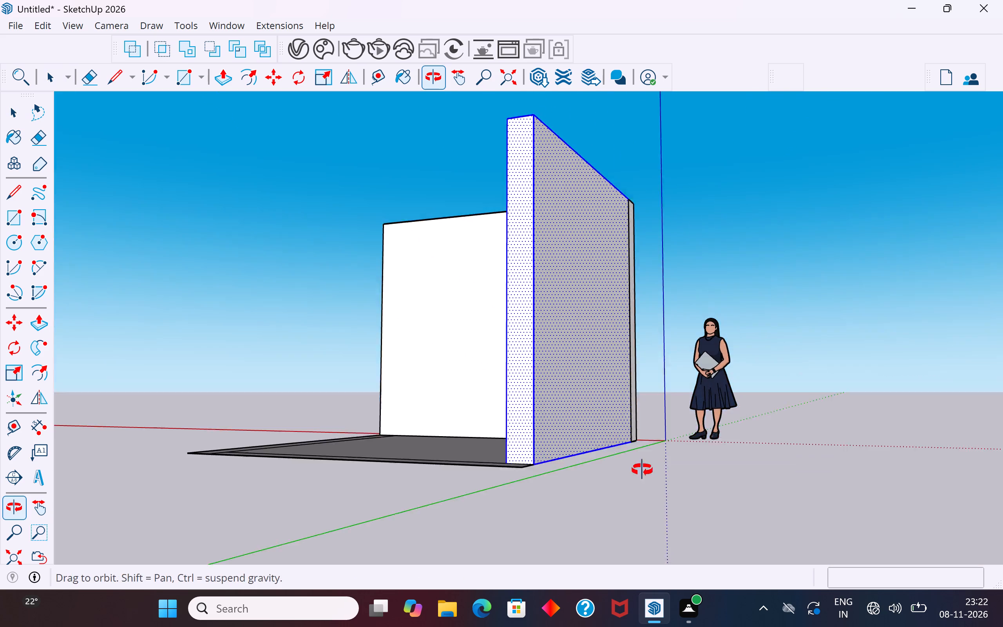
{"action": "middle_click_drag", "start_coordinate": [642, 470], "coordinate": [652, 480]}
{"action": "middle_click_drag", "start_coordinate": [652, 319], "coordinate": [568, 450]}
{"action": "middle_click_drag", "start_coordinate": [643, 223], "coordinate": [358, 345]}
{"action": "scroll", "coordinate": [669, 264], "scroll_direction": "up", "scroll_amount": 1}
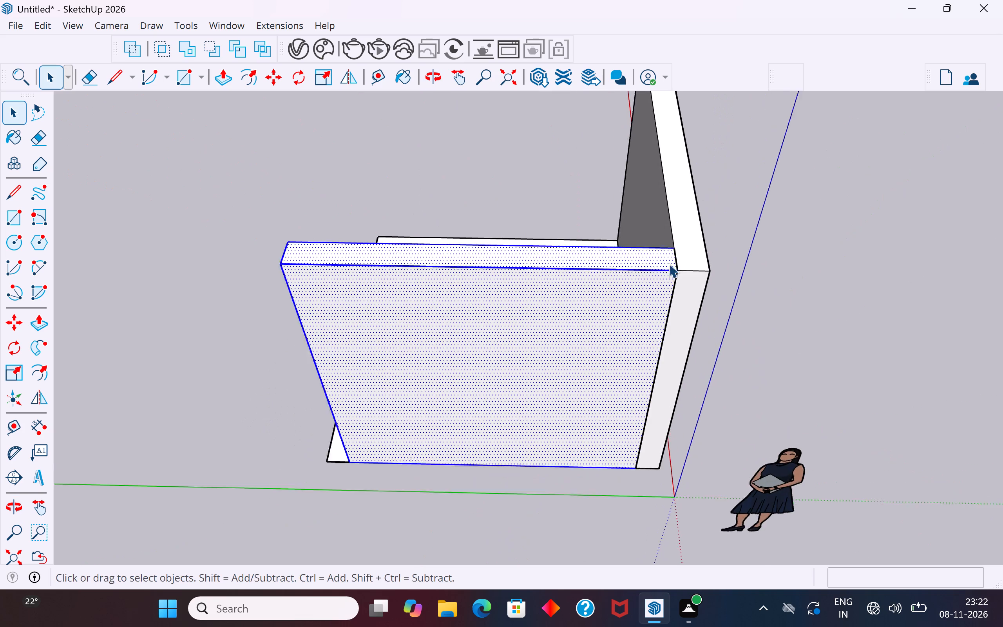
{"action": "scroll", "coordinate": [669, 264], "scroll_direction": "up", "scroll_amount": 7}
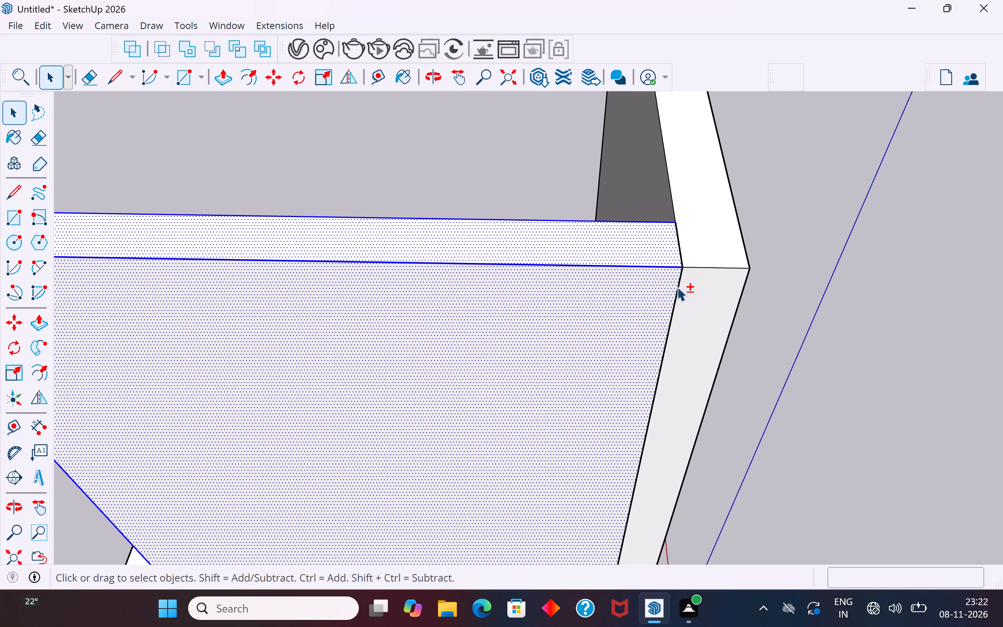
{"action": "left_click", "coordinate": [677, 287], "text": "shift"}
{"action": "left_click", "coordinate": [680, 251], "text": "shift"}
{"action": "middle_click_drag", "start_coordinate": [604, 275], "coordinate": [1002, 178]}
{"action": "middle_click_drag", "start_coordinate": [438, 347], "coordinate": [722, 337]}
{"action": "scroll", "coordinate": [457, 363], "scroll_direction": "down", "scroll_amount": 11}
{"action": "right_click", "coordinate": [569, 359]}
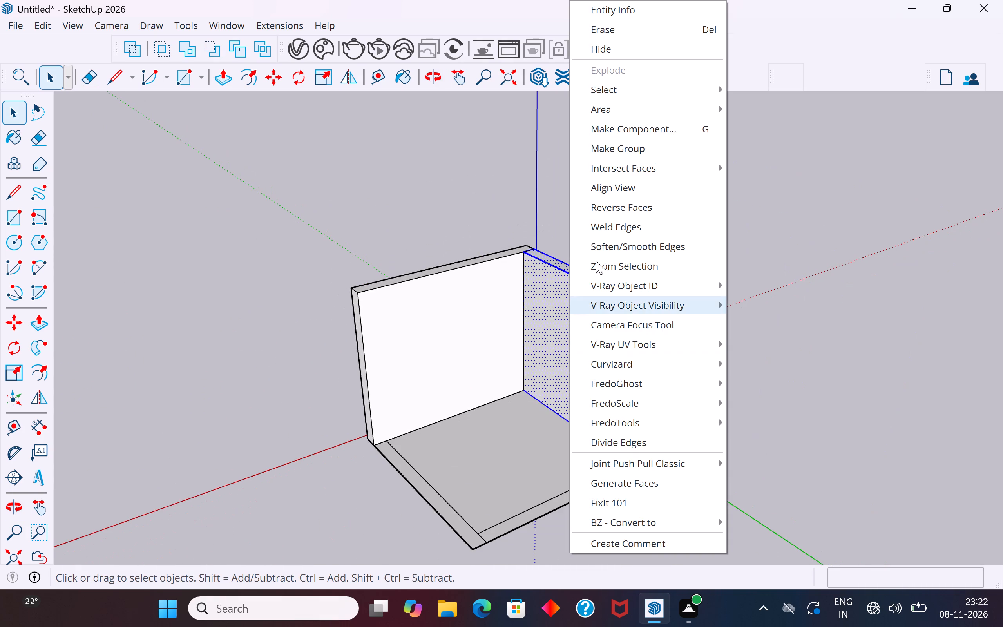
{"action": "left_click", "coordinate": [628, 152]}
{"action": "left_click", "coordinate": [726, 236]}
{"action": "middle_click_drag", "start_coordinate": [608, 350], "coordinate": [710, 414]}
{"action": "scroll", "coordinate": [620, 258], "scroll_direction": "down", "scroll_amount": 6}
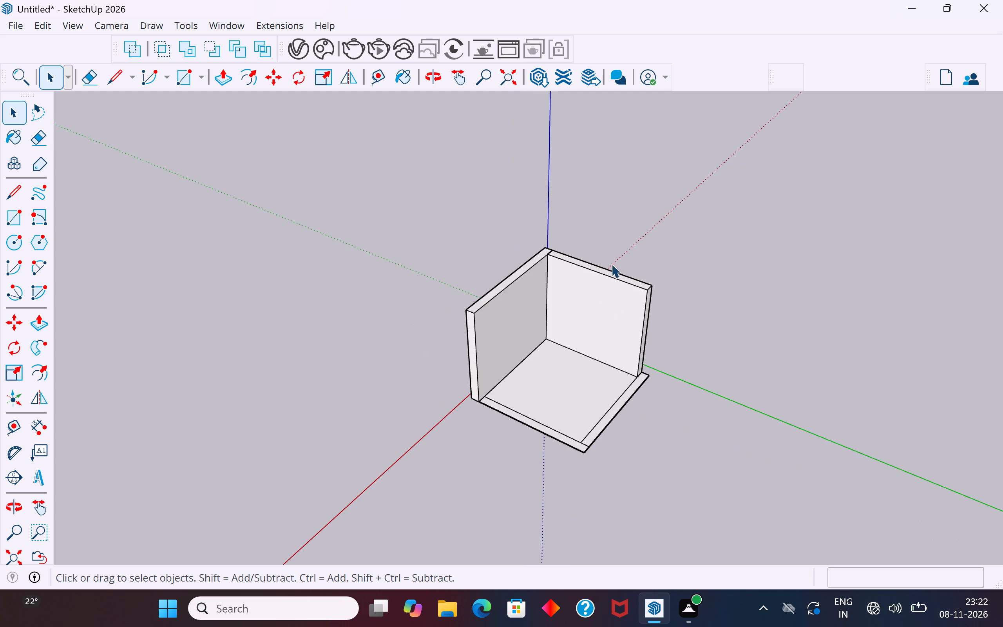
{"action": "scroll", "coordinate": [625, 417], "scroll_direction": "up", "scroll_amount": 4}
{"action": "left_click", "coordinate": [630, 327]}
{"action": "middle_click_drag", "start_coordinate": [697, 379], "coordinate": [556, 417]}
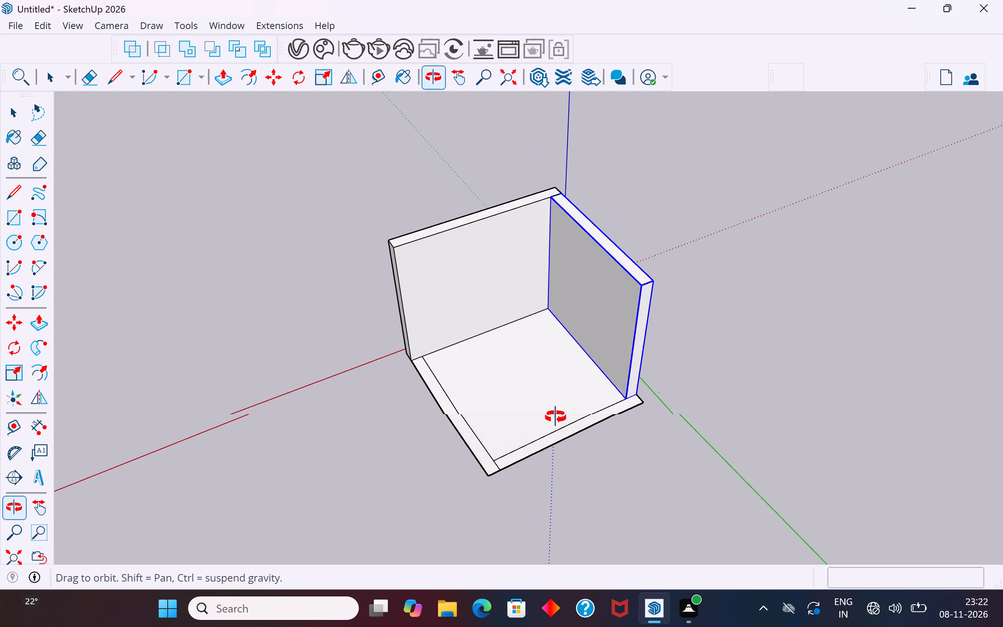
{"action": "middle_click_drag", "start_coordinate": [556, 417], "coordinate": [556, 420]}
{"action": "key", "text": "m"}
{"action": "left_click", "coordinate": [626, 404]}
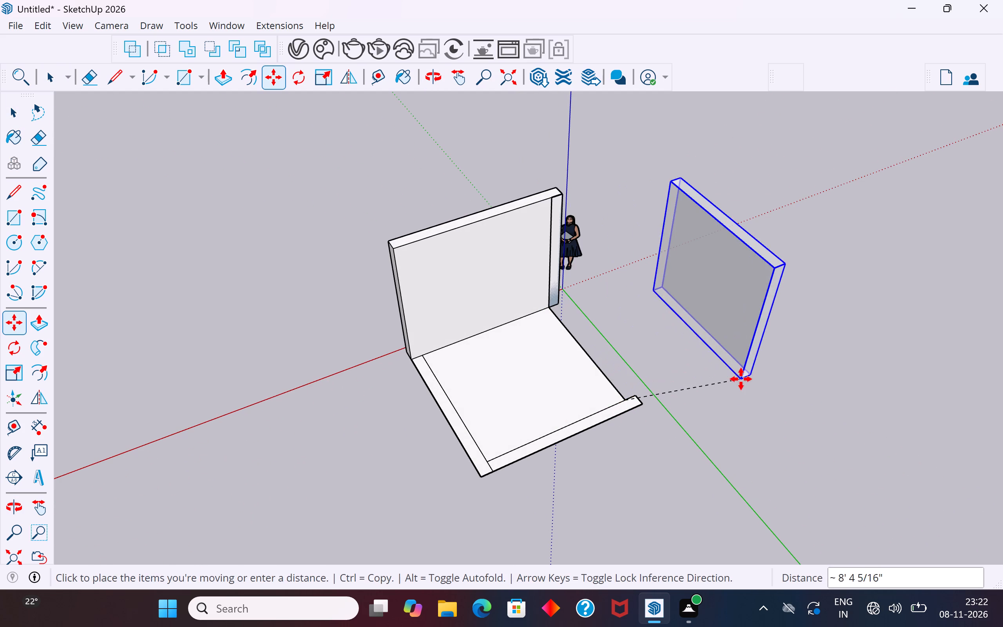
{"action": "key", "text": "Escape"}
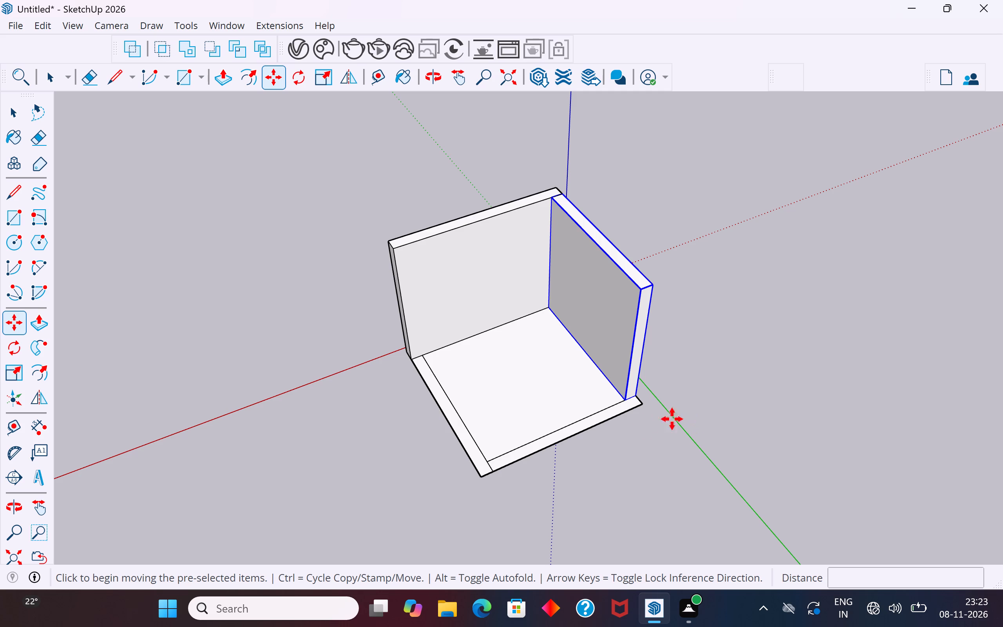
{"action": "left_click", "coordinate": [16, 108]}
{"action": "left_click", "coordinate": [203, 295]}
Push/Pull the border strip opposite the wall beside the red axis up 10' to the top of the grouped wall beside the green axis.
{"action": "scroll", "coordinate": [471, 332], "scroll_direction": "down", "scroll_amount": 5}
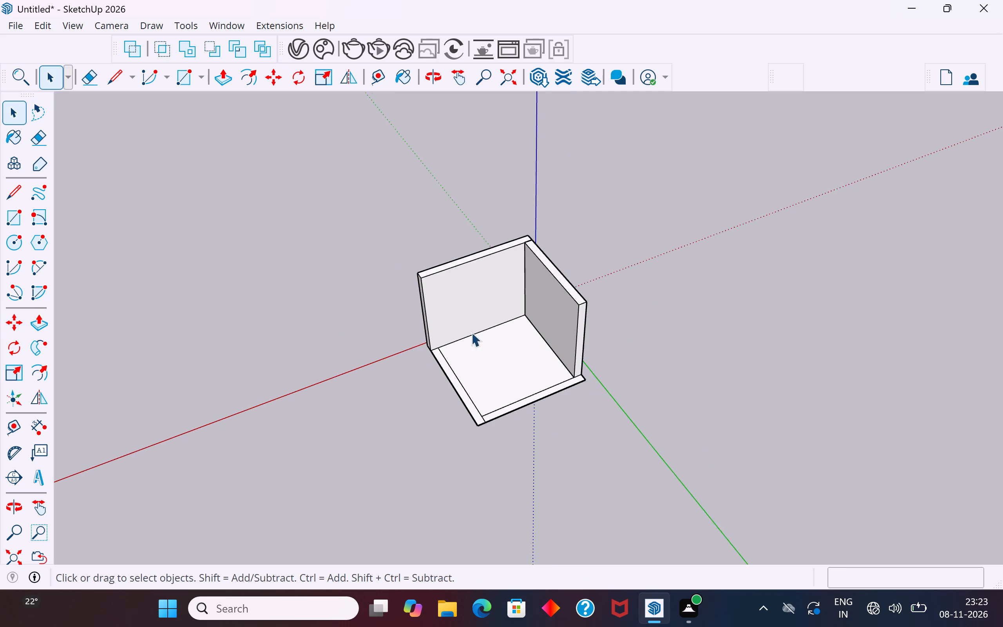
{"action": "middle_click_drag", "start_coordinate": [508, 380], "coordinate": [632, 433]}
{"action": "scroll", "coordinate": [538, 391], "scroll_direction": "up", "scroll_amount": 8}
{"action": "double_click", "coordinate": [603, 341]}
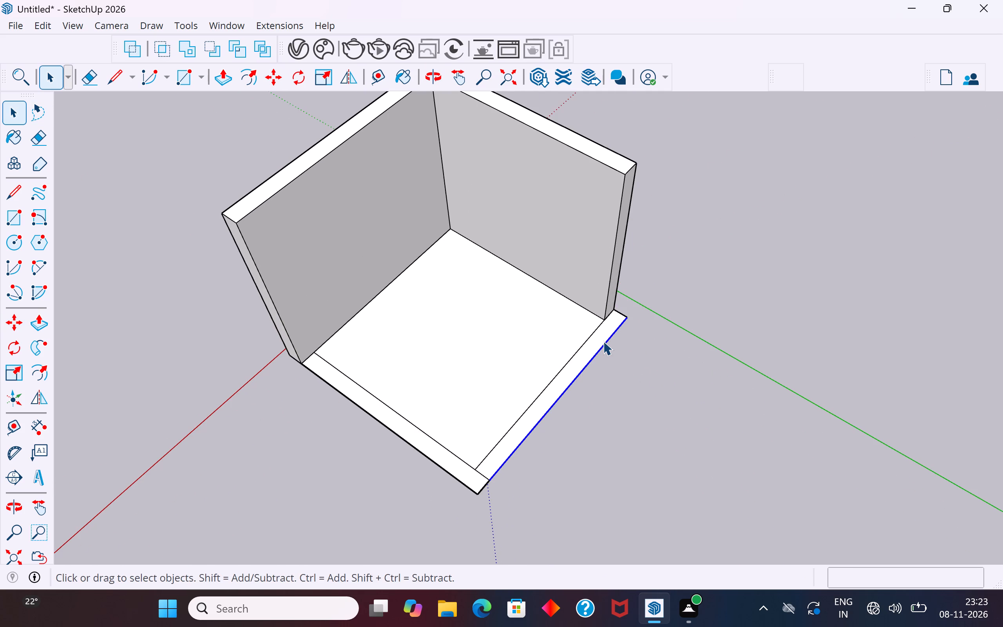
{"action": "left_click", "coordinate": [605, 333]}
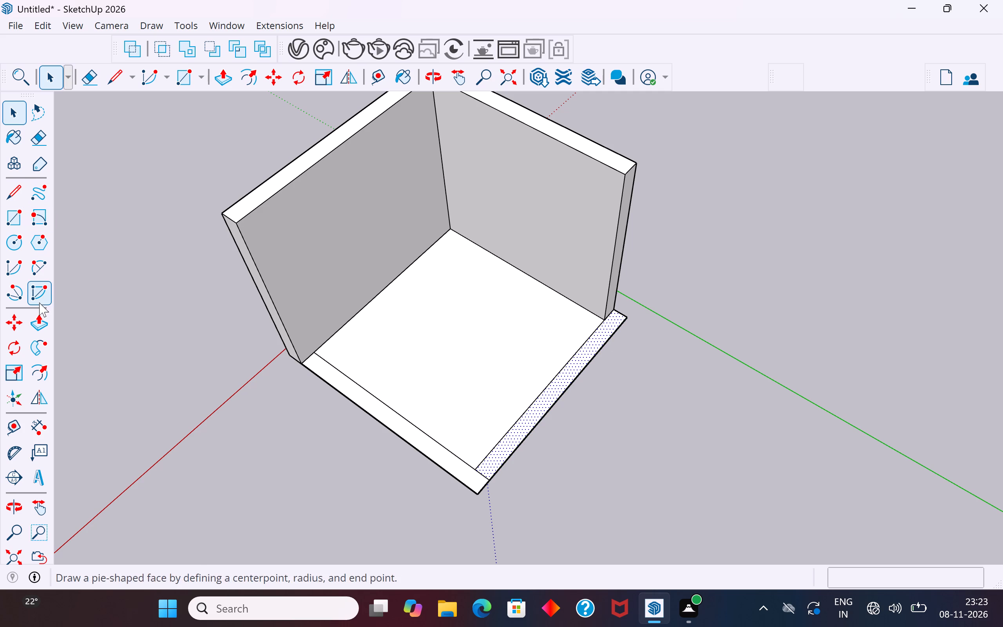
{"action": "left_click", "coordinate": [42, 295]}
{"action": "left_click", "coordinate": [42, 321]}
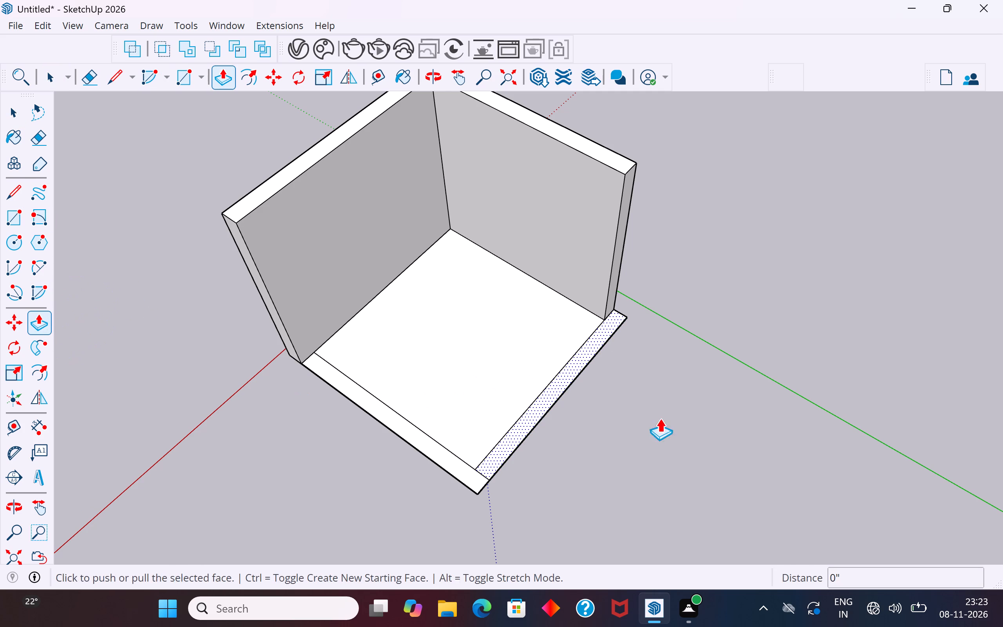
{"action": "middle_click_drag", "start_coordinate": [660, 418], "coordinate": [342, 361]}
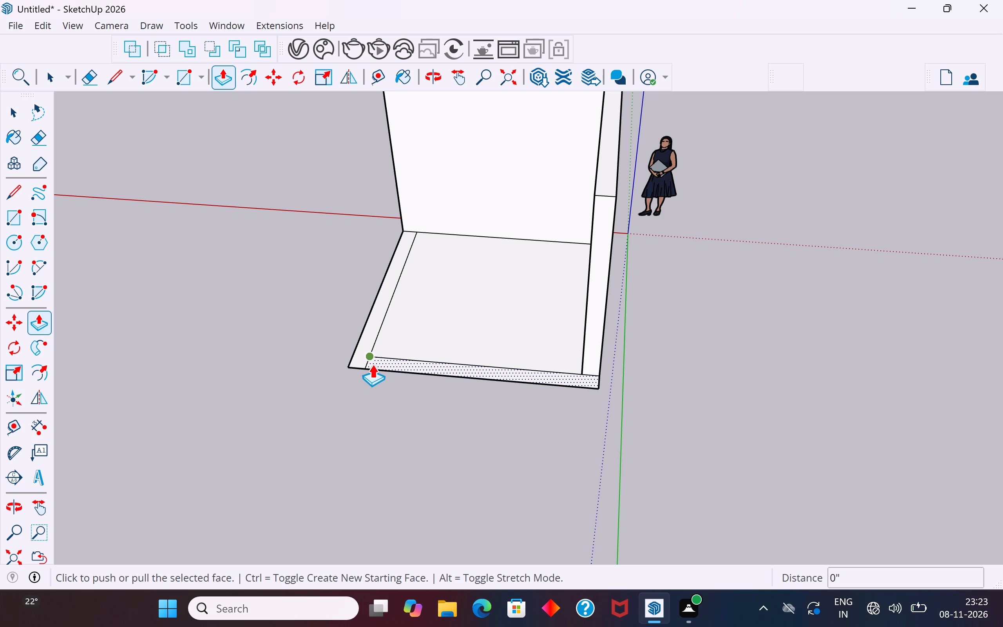
{"action": "middle_click_drag", "start_coordinate": [504, 405], "coordinate": [442, 479]}
{"action": "scroll", "coordinate": [551, 408], "scroll_direction": "up", "scroll_amount": 5}
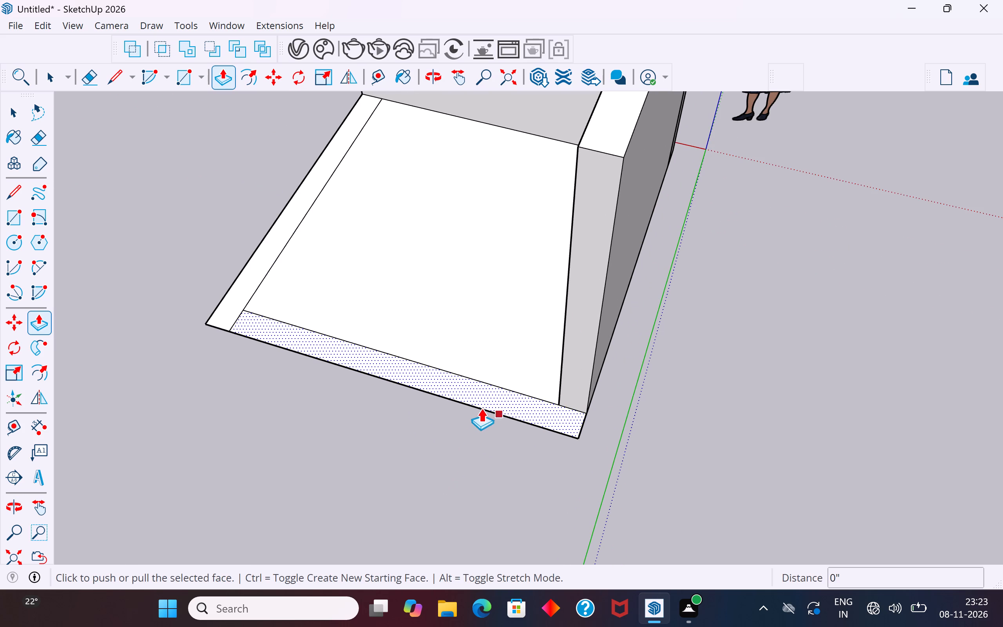
{"action": "left_click", "coordinate": [473, 395]}
{"action": "scroll", "coordinate": [473, 395], "scroll_direction": "down", "scroll_amount": 5}
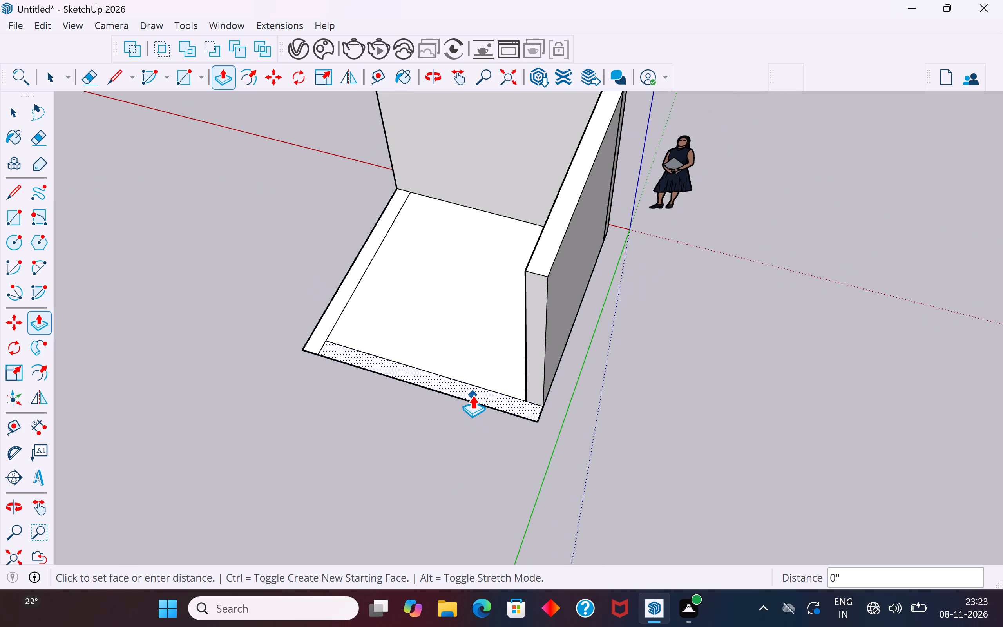
{"action": "left_click", "coordinate": [545, 276]}
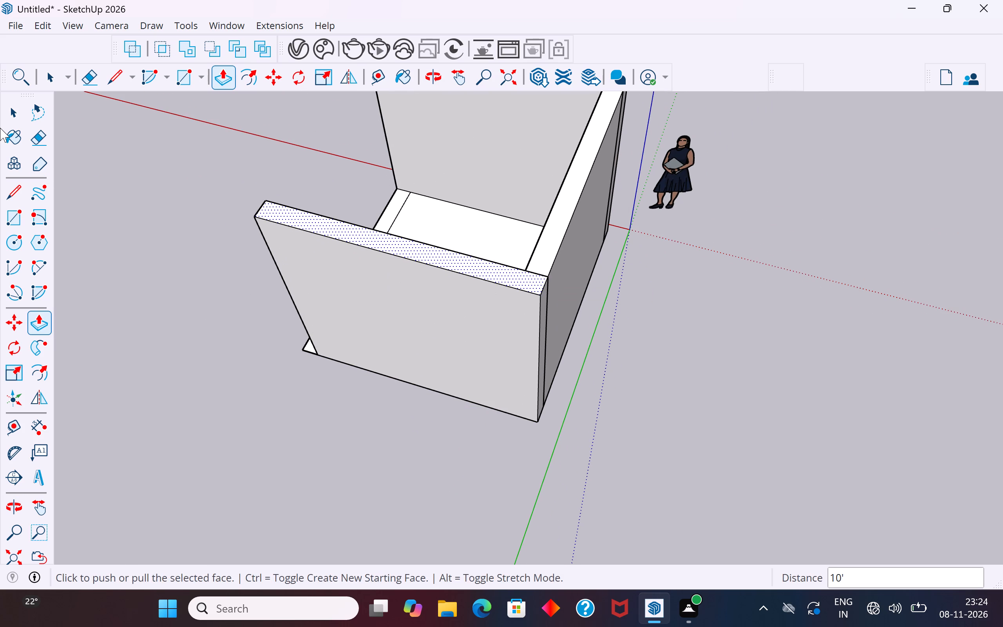
Examine the underside of the room and the bottom of the newly raised wall opposite the wall beside the red axis.
{"action": "left_click", "coordinate": [14, 105]}
{"action": "left_click", "coordinate": [186, 397]}
{"action": "middle_click_drag", "start_coordinate": [476, 470], "coordinate": [514, 142]}
{"action": "scroll", "coordinate": [477, 470], "scroll_direction": "up", "scroll_amount": 1}
{"action": "middle_click_drag", "start_coordinate": [474, 463], "coordinate": [516, 215]}
{"action": "scroll", "coordinate": [508, 250], "scroll_direction": "up", "scroll_amount": 3}
{"action": "middle_click_drag", "start_coordinate": [514, 254], "coordinate": [176, 256]}
{"action": "scroll", "coordinate": [420, 376], "scroll_direction": "up", "scroll_amount": 1}
{"action": "middle_click_drag", "start_coordinate": [420, 379], "coordinate": [420, 382]}
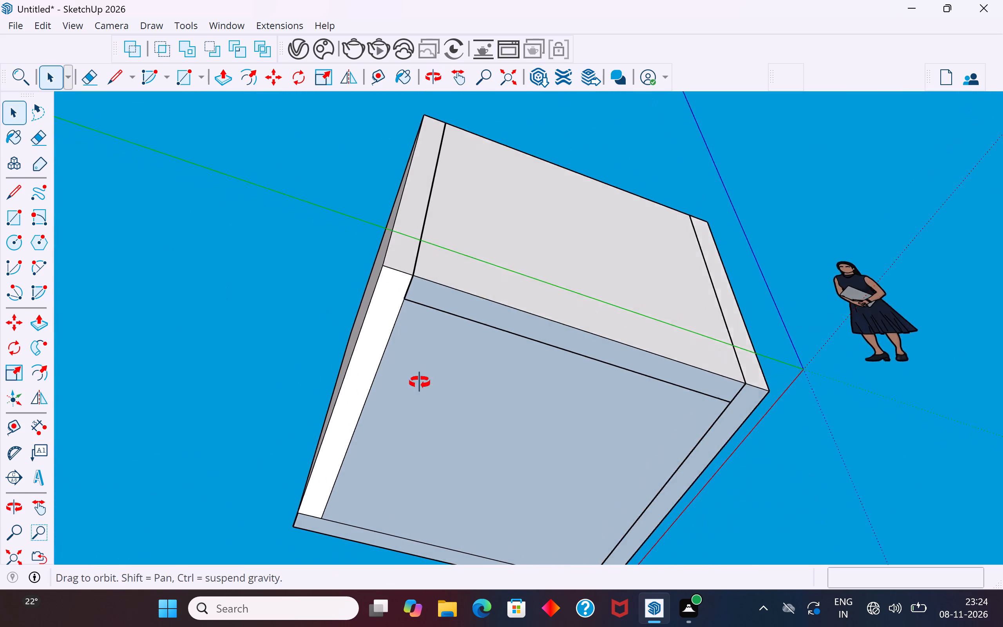
{"action": "middle_click_drag", "start_coordinate": [420, 382], "coordinate": [390, 591]}
{"action": "middle_click_drag", "start_coordinate": [471, 243], "coordinate": [468, 576]}
{"action": "middle_click_drag", "start_coordinate": [474, 242], "coordinate": [397, 515]}
{"action": "scroll", "coordinate": [407, 205], "scroll_direction": "down", "scroll_amount": 5}
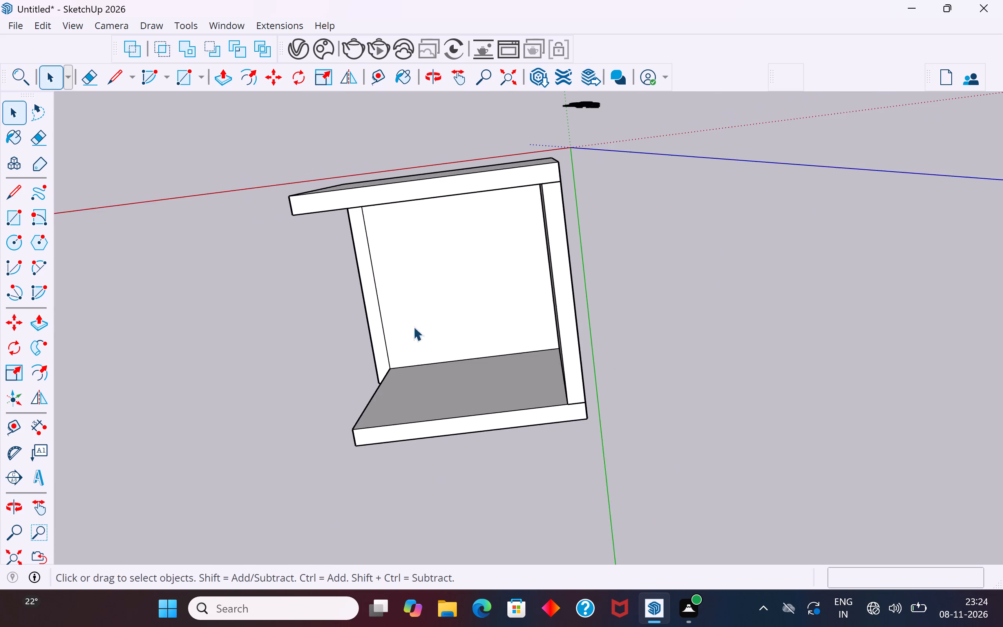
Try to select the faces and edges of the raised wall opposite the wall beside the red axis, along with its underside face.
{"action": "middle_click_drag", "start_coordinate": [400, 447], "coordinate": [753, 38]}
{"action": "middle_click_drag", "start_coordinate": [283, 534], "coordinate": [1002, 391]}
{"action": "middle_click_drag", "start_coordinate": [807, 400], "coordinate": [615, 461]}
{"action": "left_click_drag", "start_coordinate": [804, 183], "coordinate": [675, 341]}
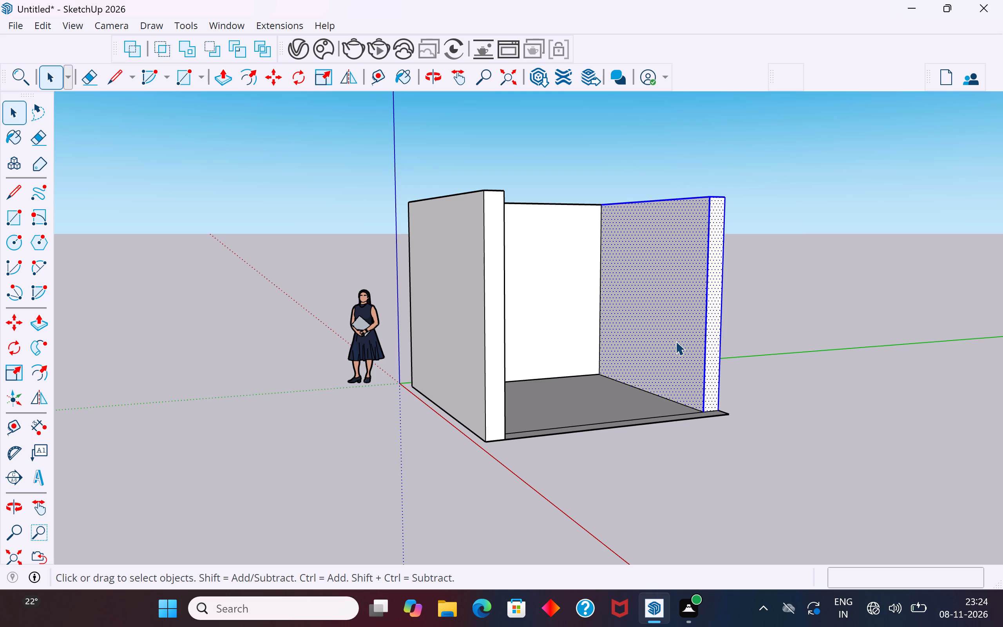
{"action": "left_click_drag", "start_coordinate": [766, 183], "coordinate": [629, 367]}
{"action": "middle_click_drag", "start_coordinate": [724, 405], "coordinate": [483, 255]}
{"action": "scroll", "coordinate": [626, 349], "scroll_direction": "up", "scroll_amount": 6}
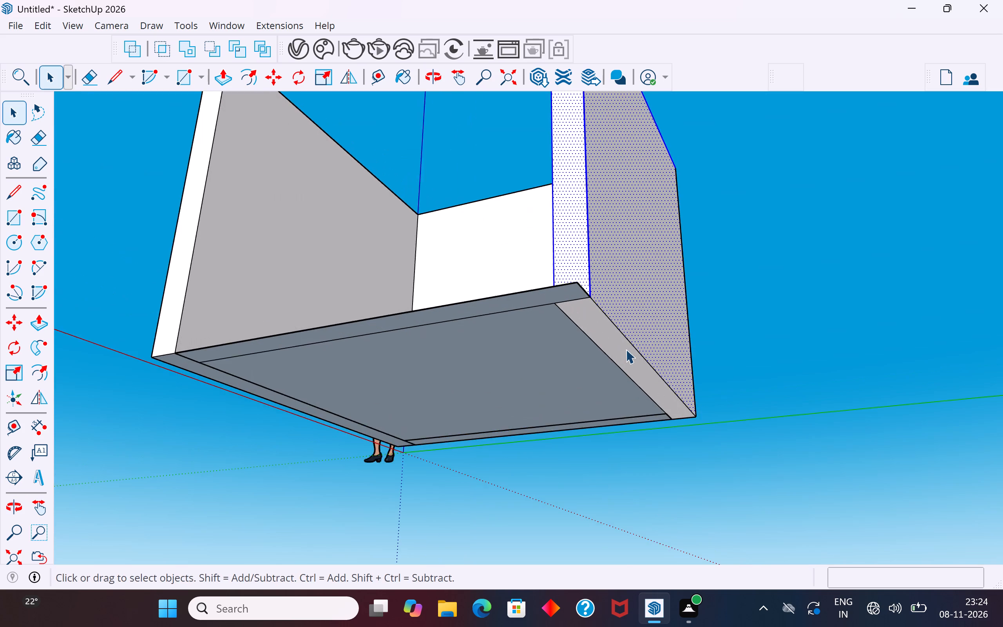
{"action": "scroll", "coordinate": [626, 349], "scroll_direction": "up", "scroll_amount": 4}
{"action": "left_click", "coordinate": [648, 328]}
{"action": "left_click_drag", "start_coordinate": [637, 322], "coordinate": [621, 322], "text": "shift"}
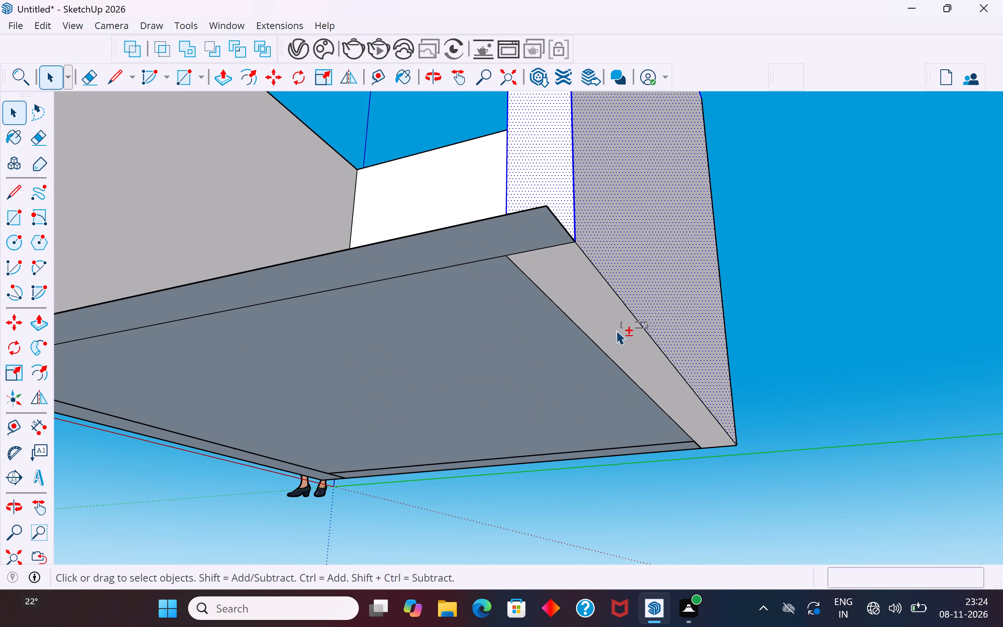
Make a group from the raised wall opposite the wall beside the red axis, including its side, end, top and underside faces and their edges.
{"action": "left_click", "coordinate": [637, 320]}
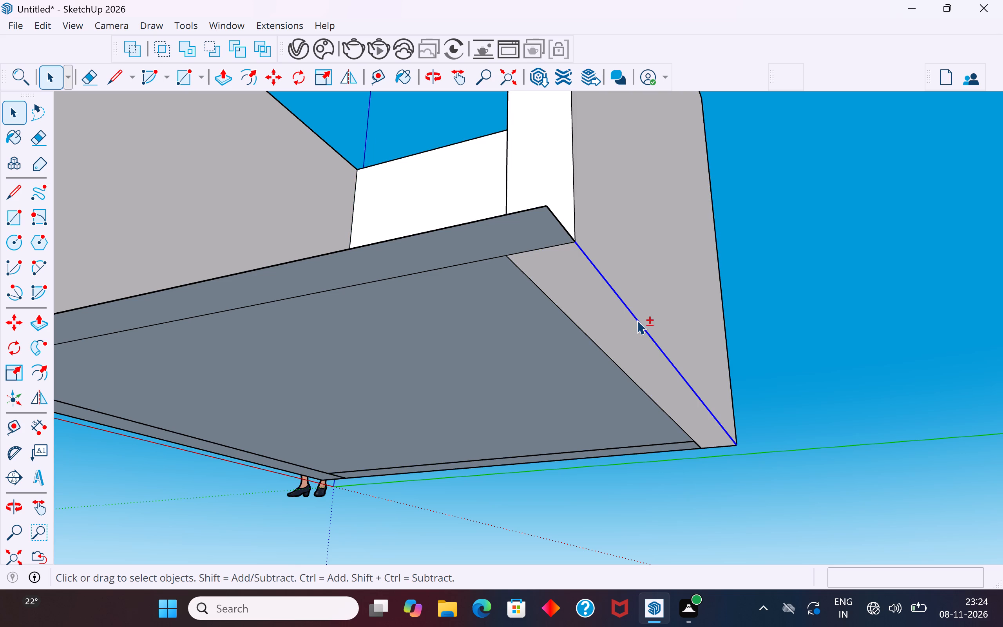
{"action": "left_click", "coordinate": [637, 339]}
{"action": "left_click", "coordinate": [646, 332], "text": "shift"}
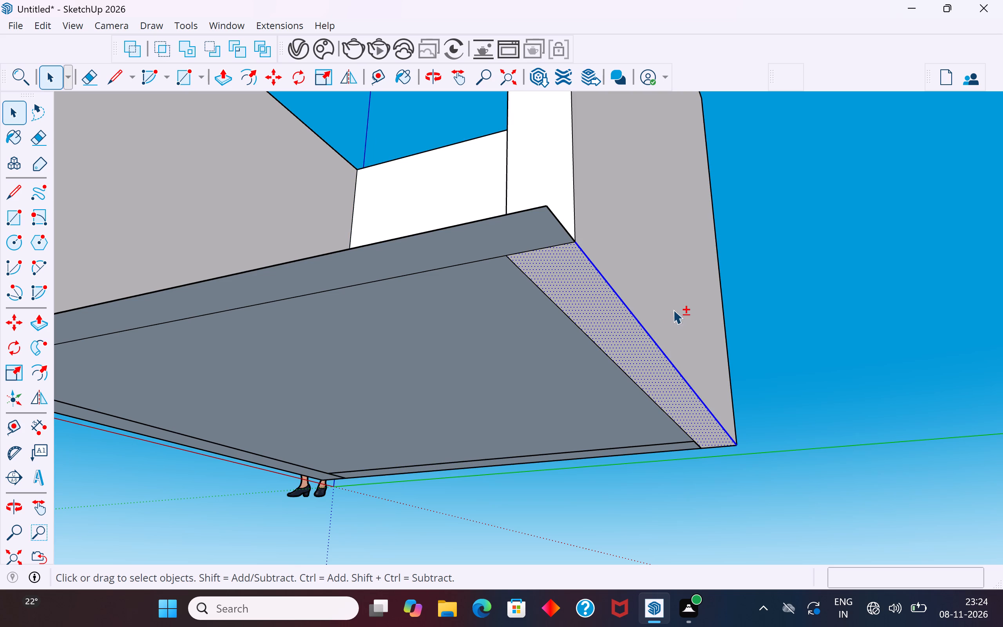
{"action": "left_click", "coordinate": [673, 310], "text": "shift"}
{"action": "middle_click_drag", "start_coordinate": [688, 345], "coordinate": [724, 450]}
{"action": "left_click", "coordinate": [652, 356], "text": "shift"}
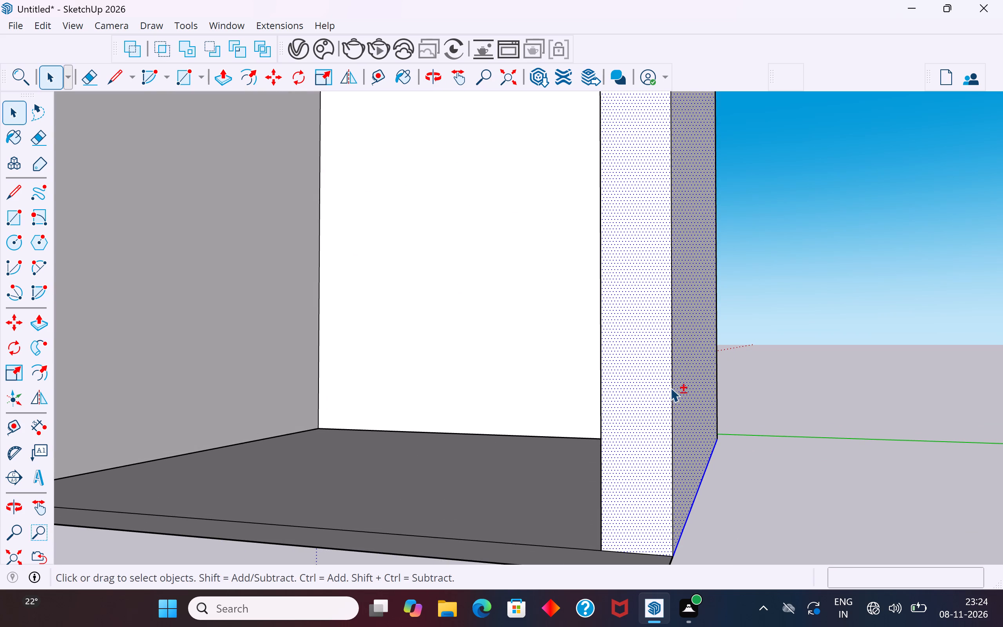
{"action": "left_click", "coordinate": [671, 387], "text": "shift"}
{"action": "left_click", "coordinate": [603, 377], "text": "shift"}
{"action": "middle_click_drag", "start_coordinate": [590, 409], "coordinate": [690, 413]}
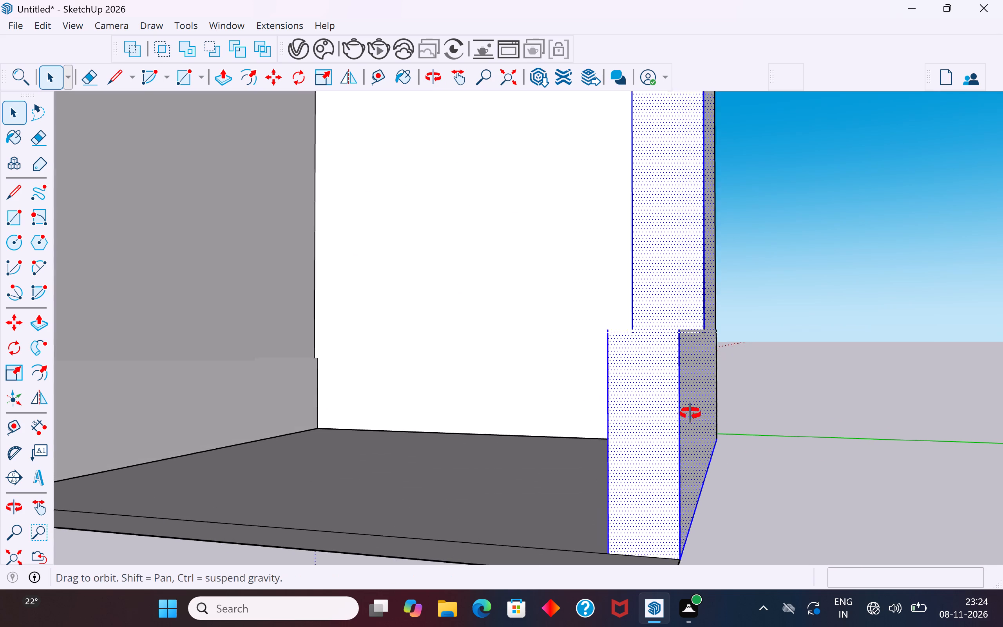
{"action": "middle_click_drag", "start_coordinate": [690, 413], "coordinate": [735, 413]}
{"action": "left_click", "coordinate": [817, 380], "text": "shift"}
{"action": "scroll", "coordinate": [440, 432], "scroll_direction": "down", "scroll_amount": 9}
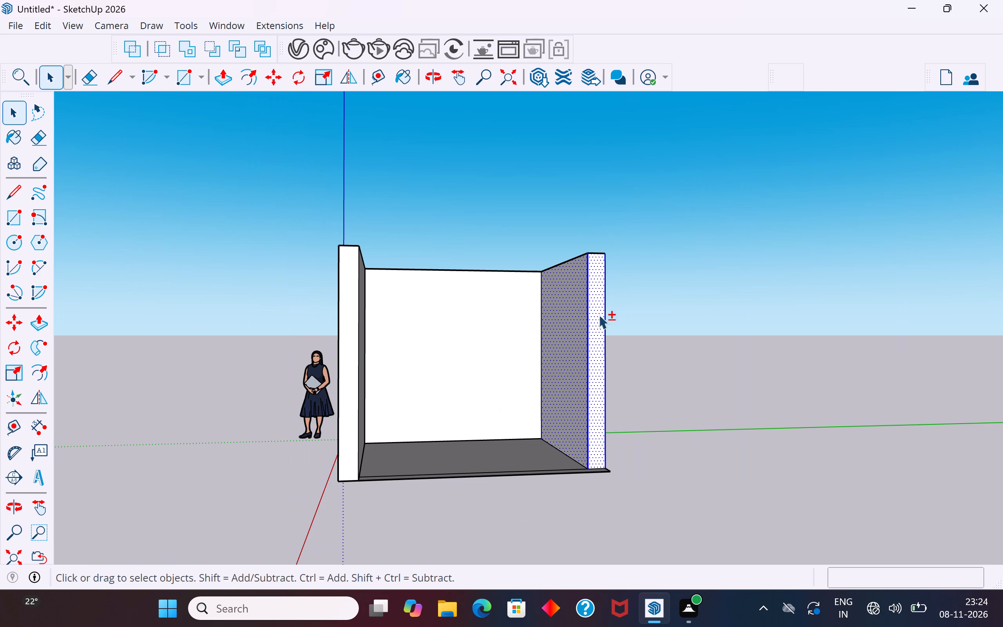
{"action": "left_click", "coordinate": [579, 259], "text": "shift"}
{"action": "middle_click_drag", "start_coordinate": [581, 313], "coordinate": [573, 404]}
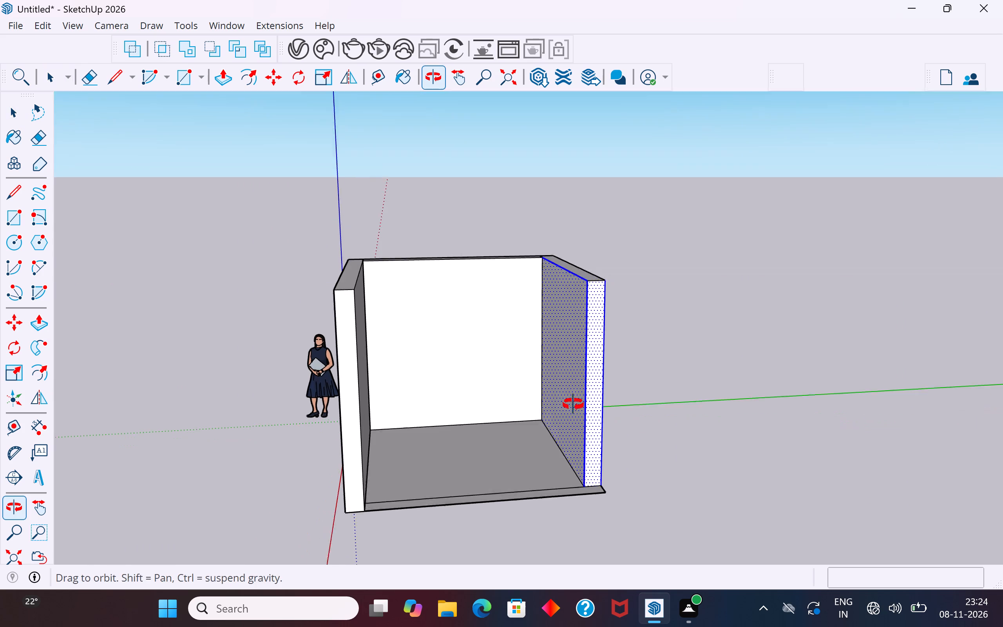
{"action": "middle_click_drag", "start_coordinate": [573, 404], "coordinate": [572, 407]}
{"action": "scroll", "coordinate": [595, 291], "scroll_direction": "up", "scroll_amount": 9, "text": "shift"}
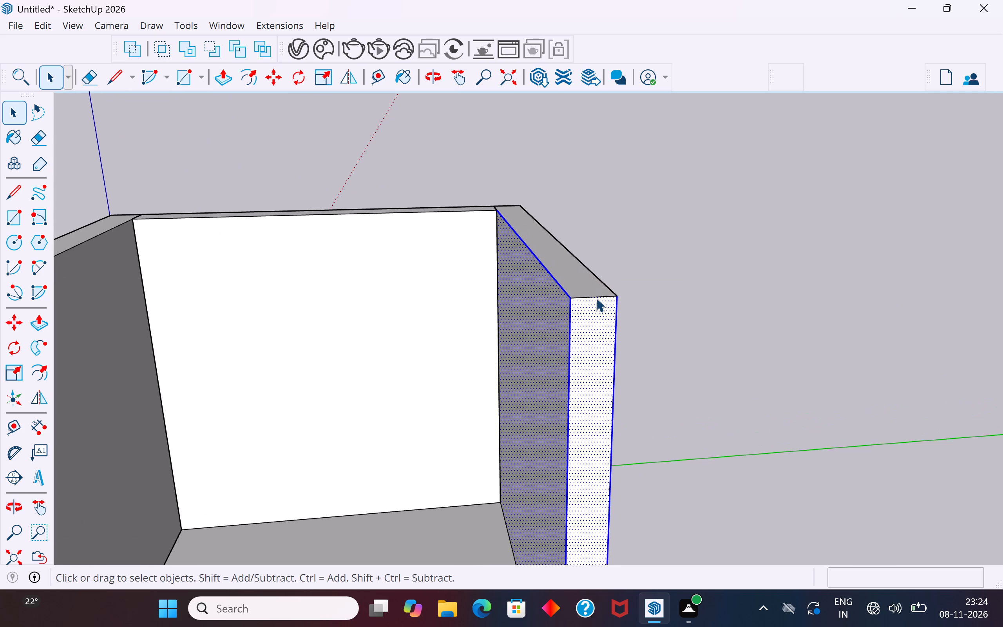
{"action": "left_click", "coordinate": [597, 297], "text": "shift"}
{"action": "left_click", "coordinate": [596, 285], "text": "shift"}
{"action": "middle_click_drag", "start_coordinate": [614, 310], "coordinate": [586, 342]}
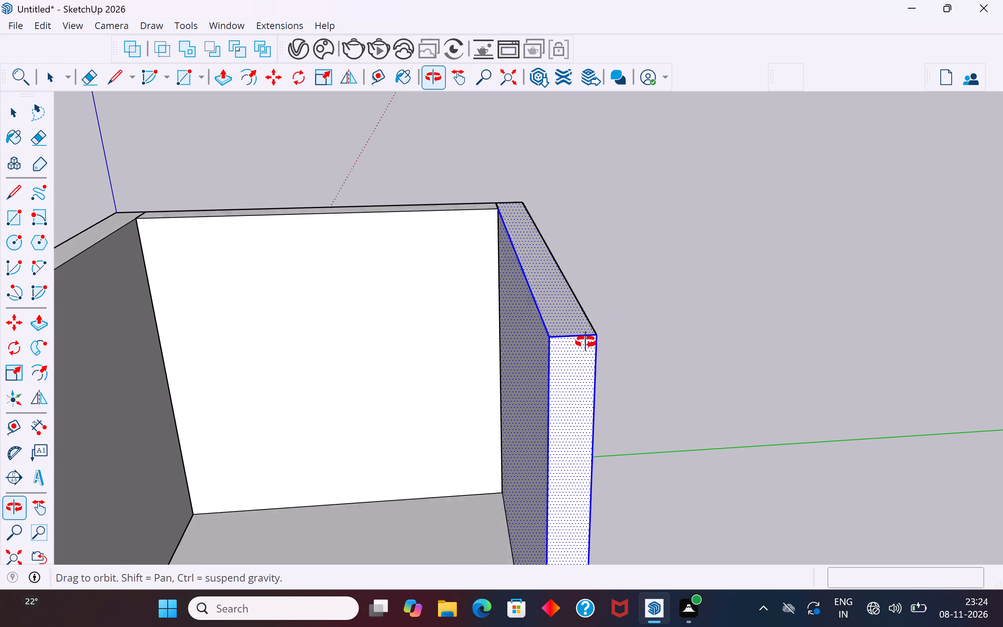
{"action": "middle_click_drag", "start_coordinate": [586, 342], "coordinate": [578, 350]}
{"action": "left_click", "coordinate": [551, 350], "text": "shift"}
{"action": "middle_click_drag", "start_coordinate": [588, 382], "coordinate": [264, 413]}
{"action": "scroll", "coordinate": [472, 342], "scroll_direction": "down", "scroll_amount": 6}
{"action": "middle_click_drag", "start_coordinate": [471, 372], "coordinate": [889, 260]}
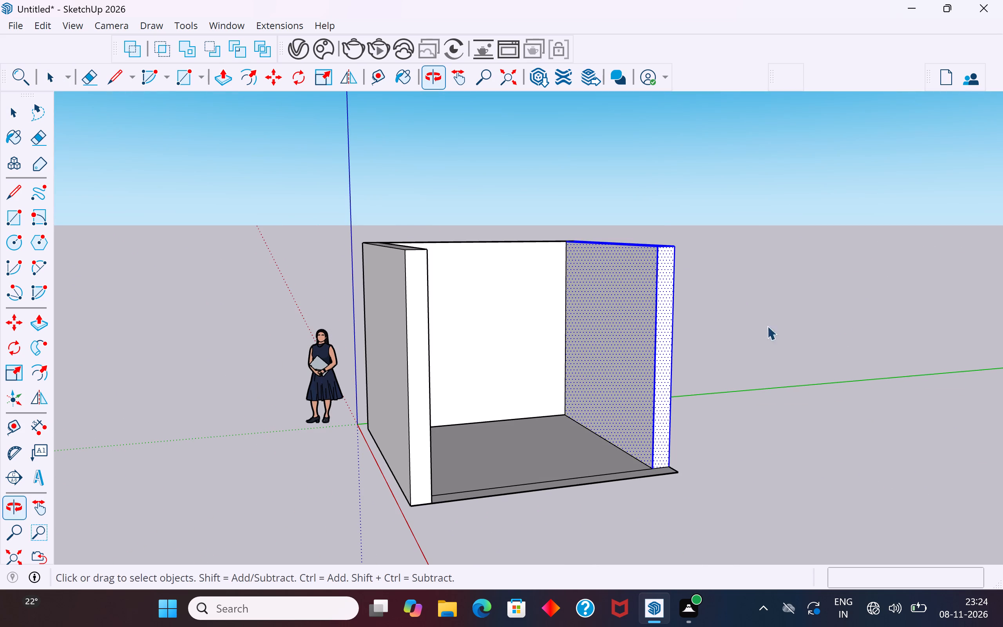
{"action": "middle_click_drag", "start_coordinate": [688, 453], "coordinate": [598, 165]}
{"action": "scroll", "coordinate": [621, 337], "scroll_direction": "up", "scroll_amount": 4}
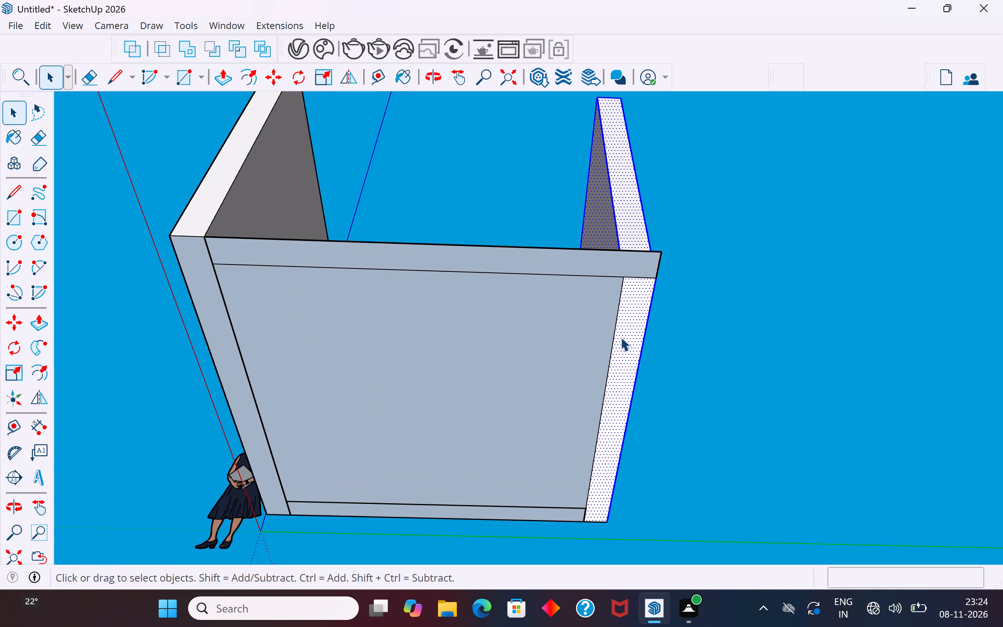
{"action": "scroll", "coordinate": [601, 359], "scroll_direction": "up", "scroll_amount": 1}
{"action": "left_click", "coordinate": [614, 342], "text": "shift"}
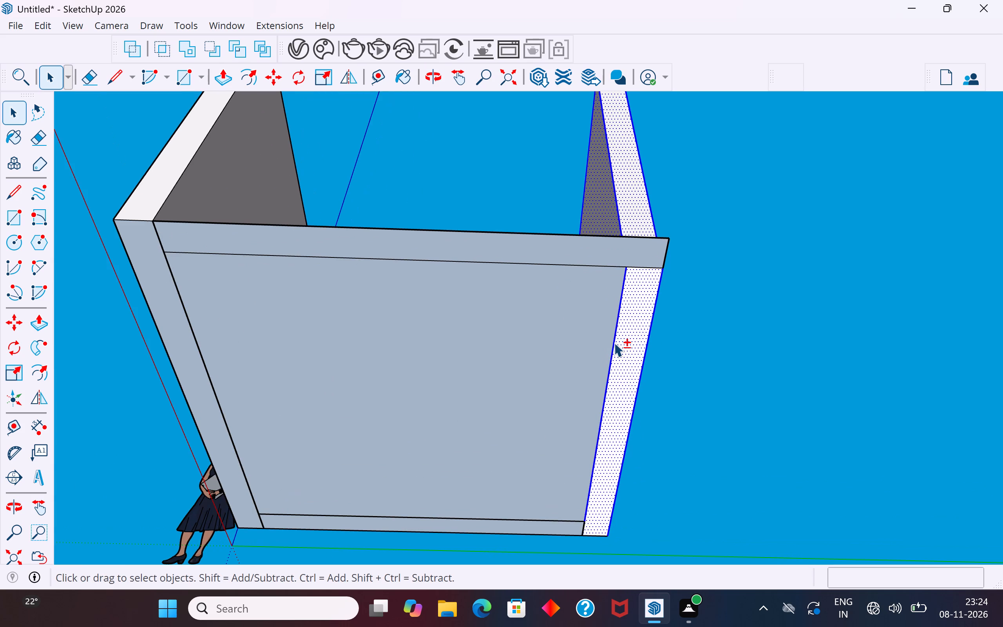
{"action": "right_click", "coordinate": [637, 328]}
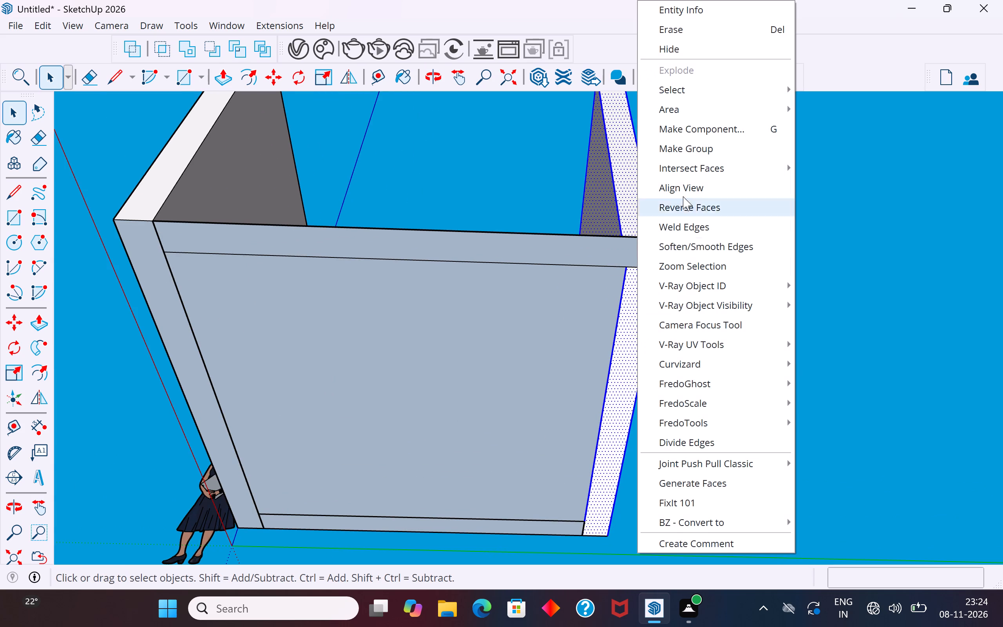
{"action": "left_click", "coordinate": [703, 146]}
{"action": "left_click", "coordinate": [779, 330]}
Push/Pull the remaining border strip, opposite the wall beside the green axis, up 10' to the top of the grouped walls.
{"action": "middle_click_drag", "start_coordinate": [699, 170], "coordinate": [645, 491]}
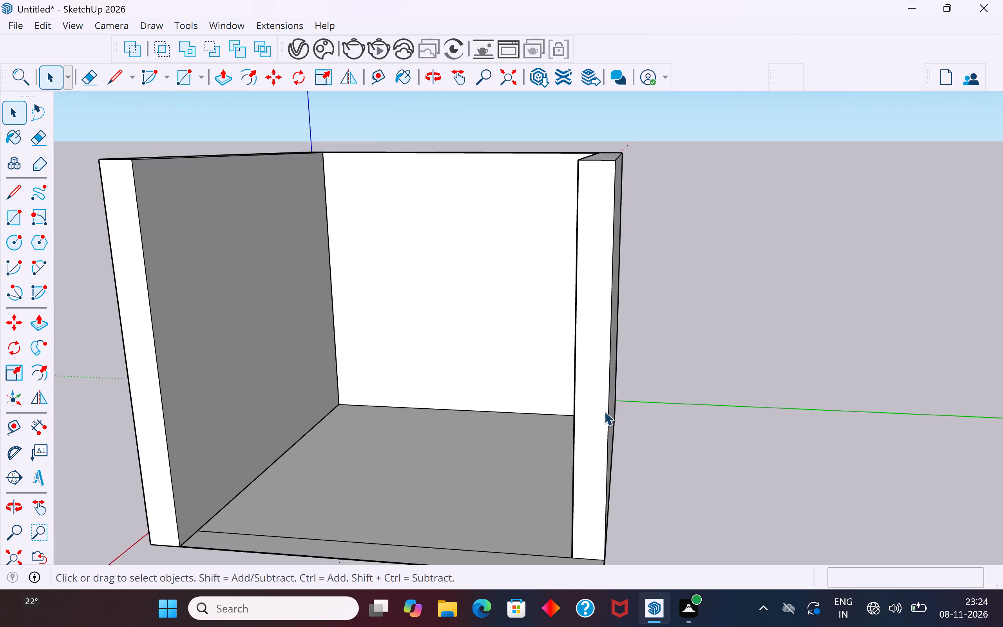
{"action": "scroll", "coordinate": [609, 274], "scroll_direction": "down", "scroll_amount": 9}
{"action": "middle_click_drag", "start_coordinate": [634, 338], "coordinate": [689, 503]}
{"action": "scroll", "coordinate": [697, 468], "scroll_direction": "up", "scroll_amount": 4}
{"action": "middle_click_drag", "start_coordinate": [510, 398], "coordinate": [611, 448]}
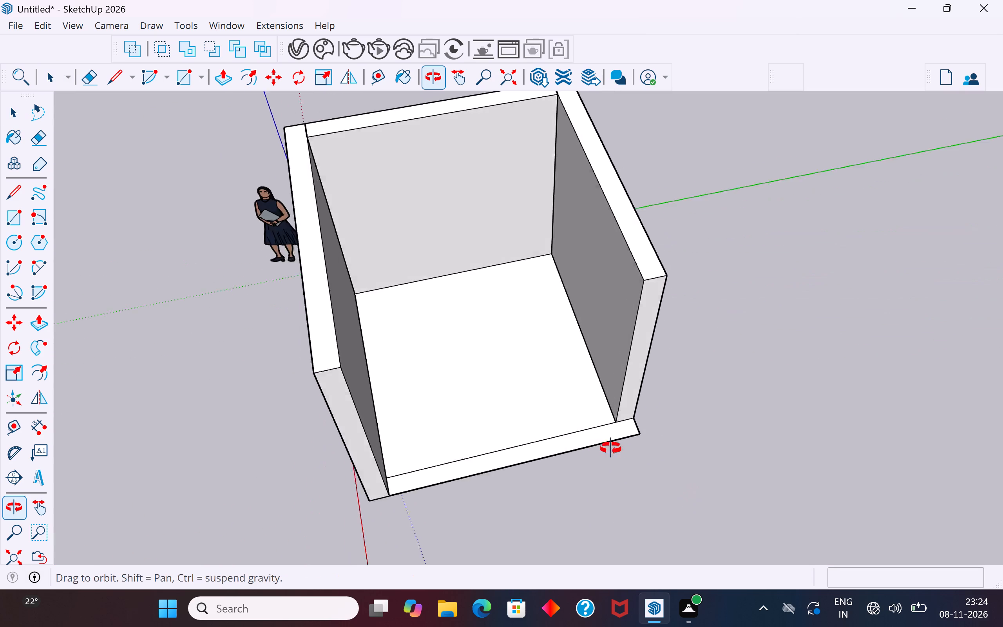
{"action": "middle_click_drag", "start_coordinate": [611, 448], "coordinate": [623, 447]}
{"action": "scroll", "coordinate": [623, 447], "scroll_direction": "up", "scroll_amount": 2}
{"action": "middle_click_drag", "start_coordinate": [555, 309], "coordinate": [720, 387]}
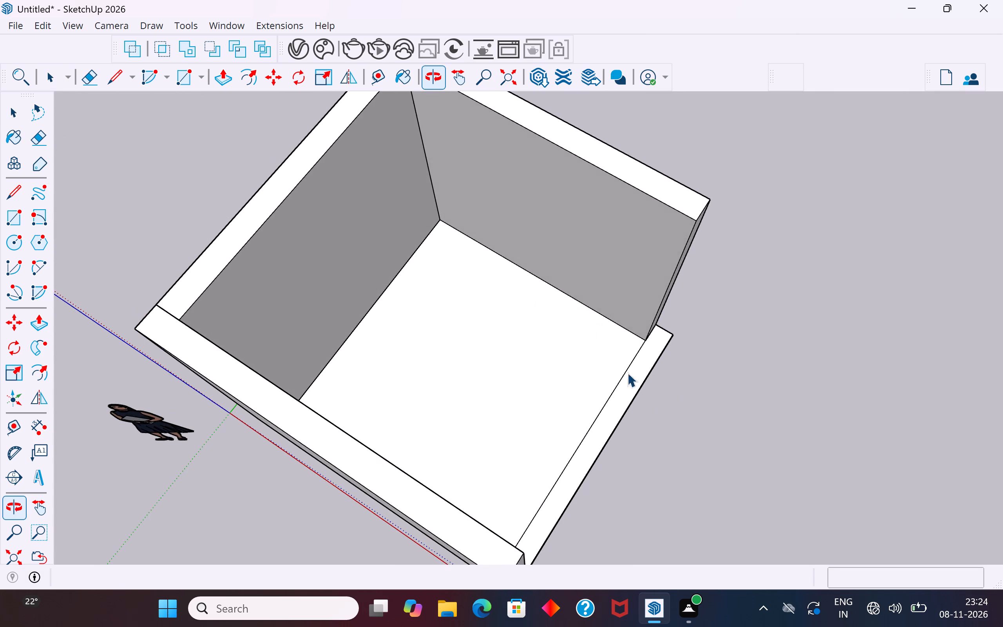
{"action": "scroll", "coordinate": [412, 482], "scroll_direction": "down", "scroll_amount": 10}
{"action": "left_click", "coordinate": [516, 449]}
{"action": "left_click", "coordinate": [518, 440]}
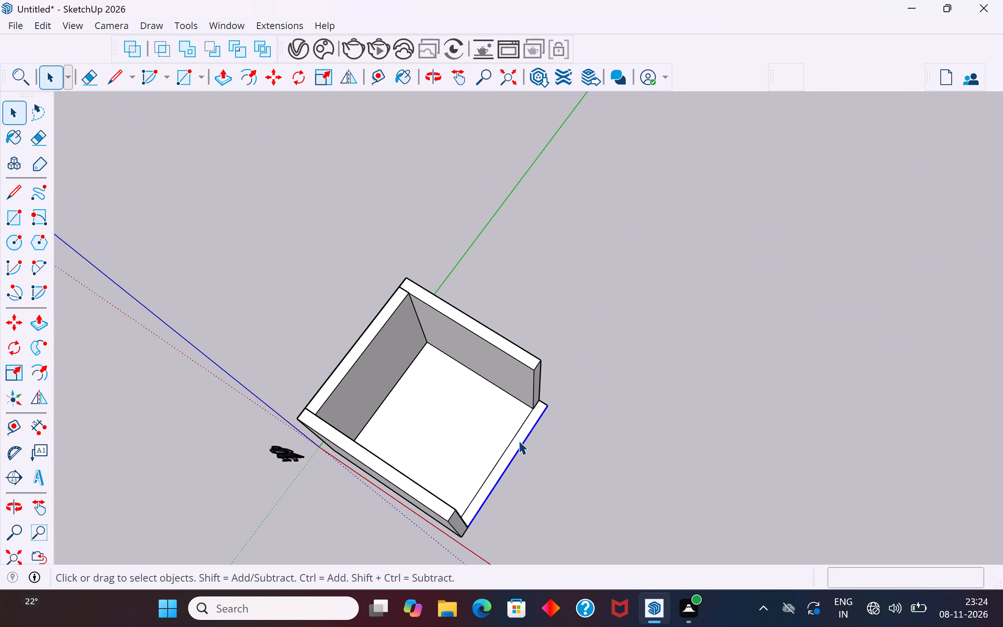
{"action": "middle_click_drag", "start_coordinate": [531, 459], "coordinate": [474, 335]}
{"action": "scroll", "coordinate": [621, 293], "scroll_direction": "down", "scroll_amount": 5}
{"action": "middle_click_drag", "start_coordinate": [631, 411], "coordinate": [230, 427]}
{"action": "scroll", "coordinate": [355, 328], "scroll_direction": "up", "scroll_amount": 1}
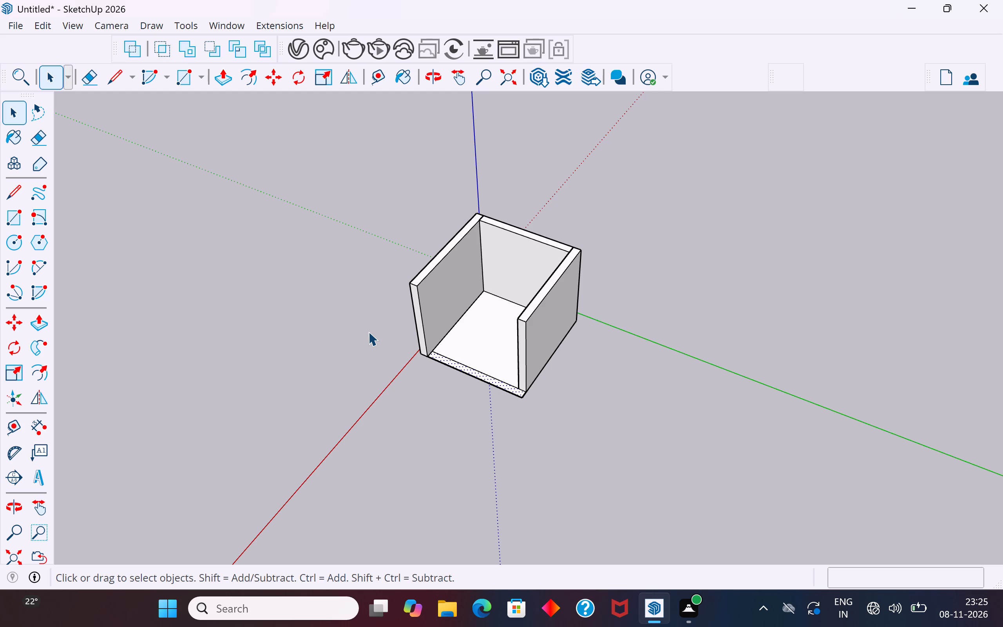
{"action": "left_click", "coordinate": [37, 326]}
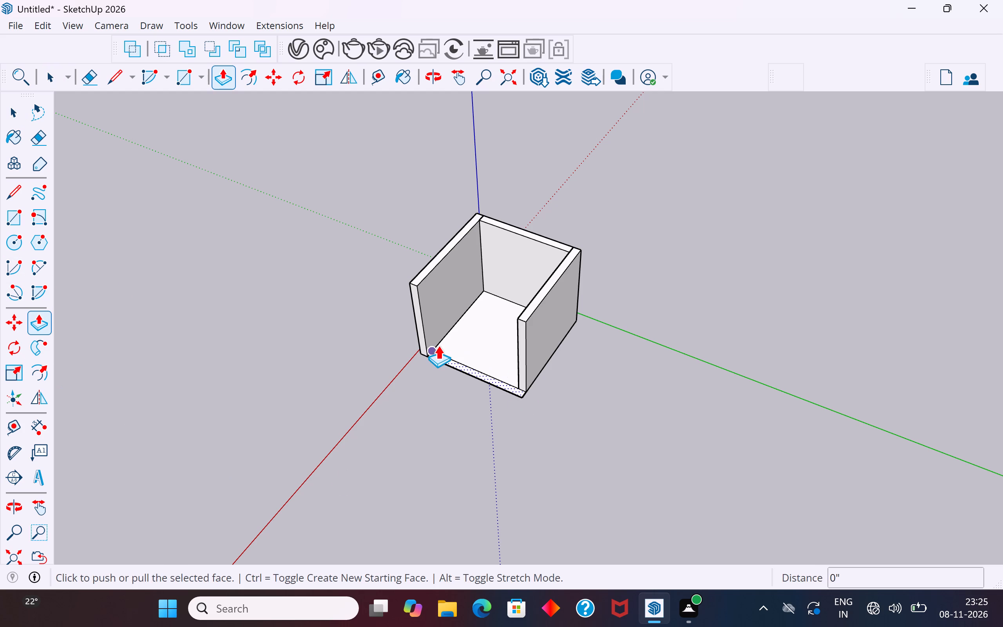
{"action": "left_click", "coordinate": [438, 355]}
{"action": "left_click", "coordinate": [523, 311]}
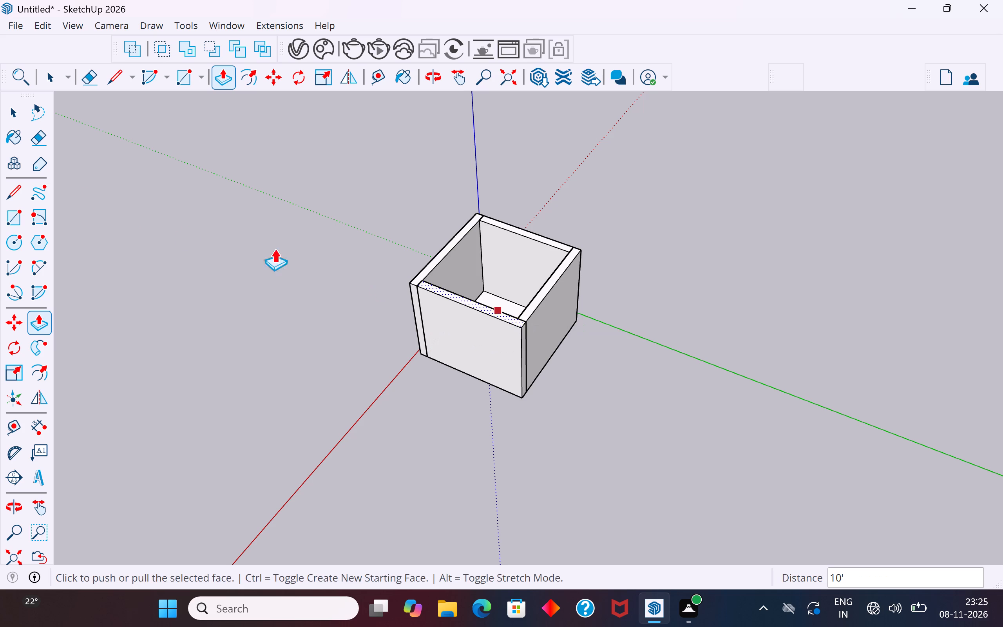
{"action": "left_click", "coordinate": [21, 107]}
{"action": "left_click", "coordinate": [209, 241]}
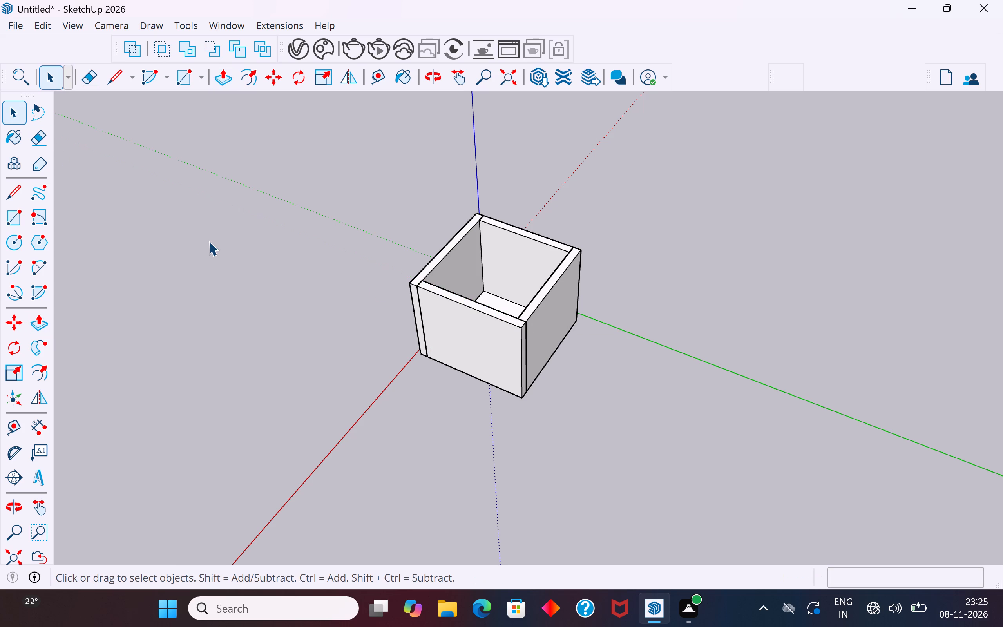
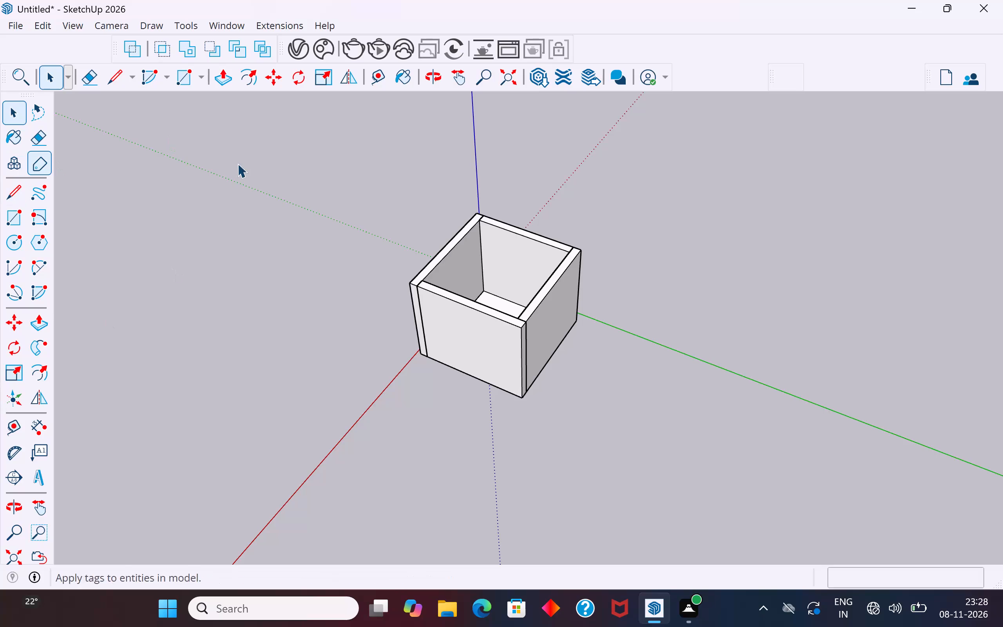
Delete the floor face enclosed between the four walls, working from the underside of the room.
{"action": "left_click", "coordinate": [241, 166]}
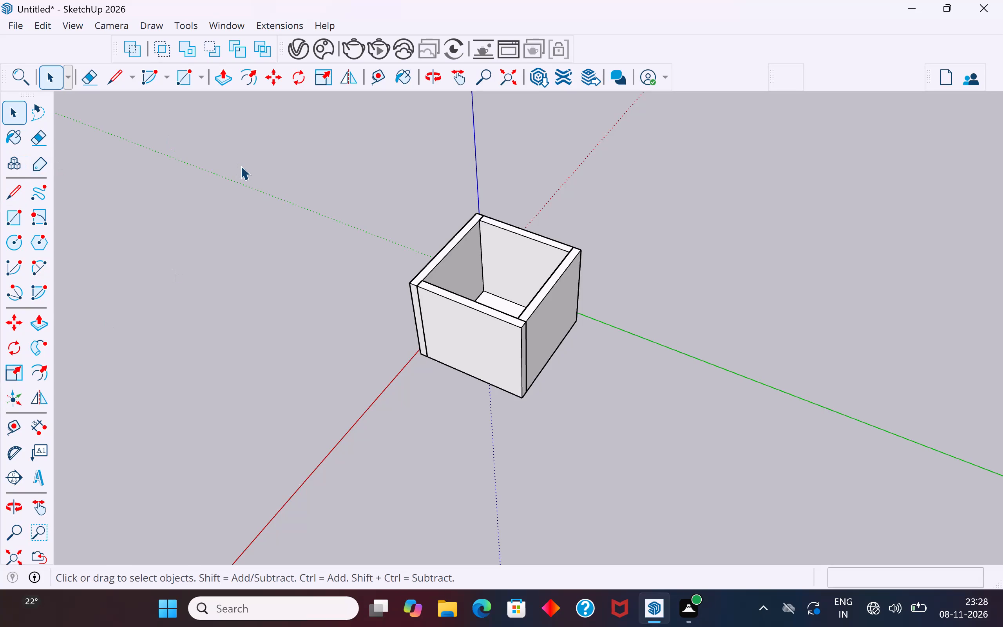
{"action": "left_click_drag", "start_coordinate": [392, 437], "coordinate": [396, 438]}
{"action": "middle_click_drag", "start_coordinate": [482, 393], "coordinate": [439, 89]}
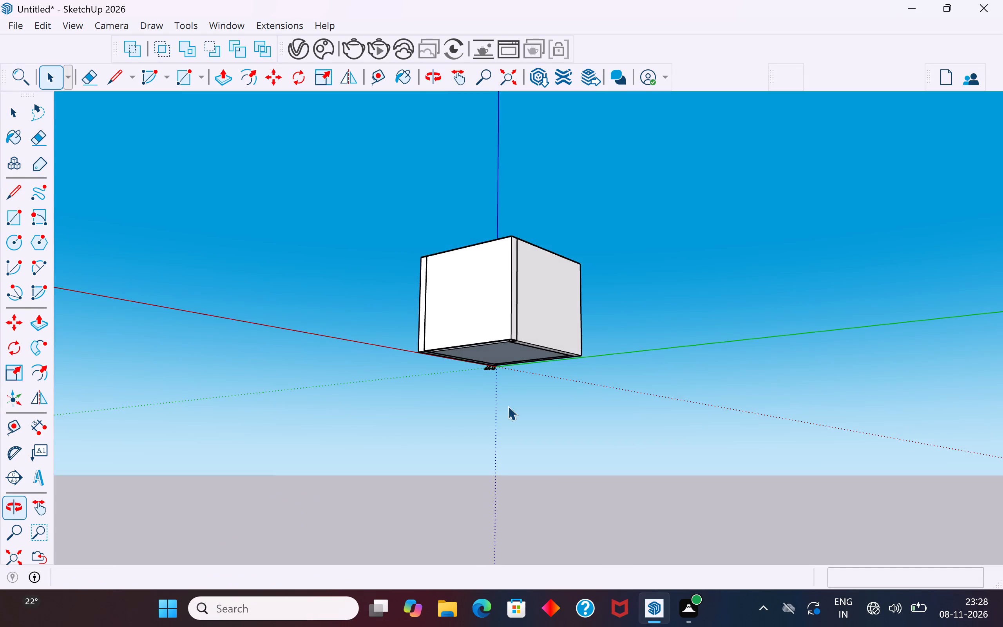
{"action": "scroll", "coordinate": [508, 405], "scroll_direction": "up", "scroll_amount": 4}
{"action": "middle_click_drag", "start_coordinate": [516, 344], "coordinate": [517, 208]}
{"action": "left_click", "coordinate": [497, 339]}
{"action": "middle_click_drag", "start_coordinate": [498, 324], "coordinate": [215, 323]}
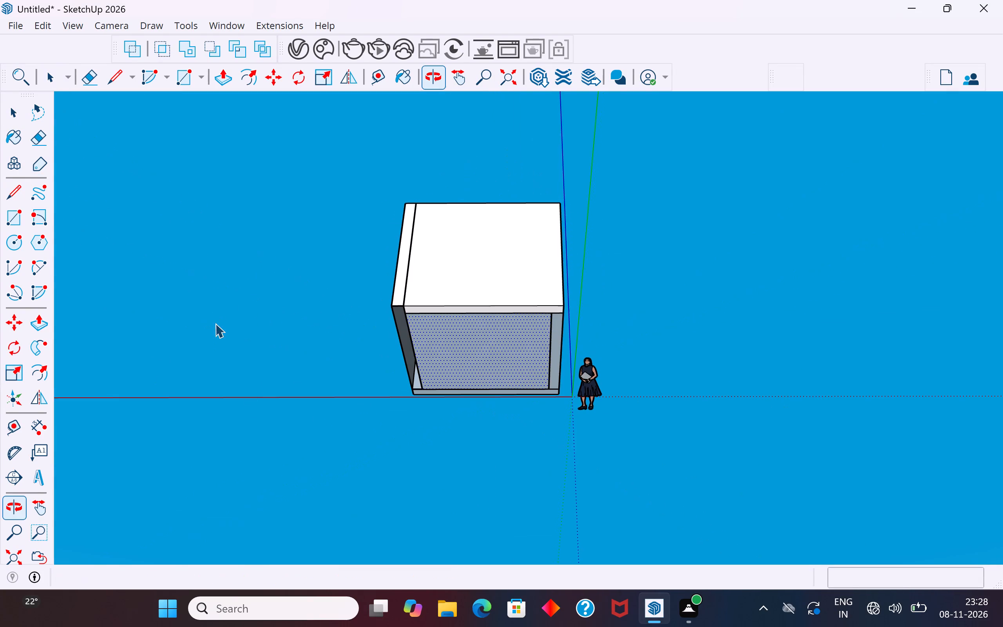
{"action": "left_click", "coordinate": [432, 480]}
{"action": "left_click", "coordinate": [497, 342]}
{"action": "key", "text": "Delete"}
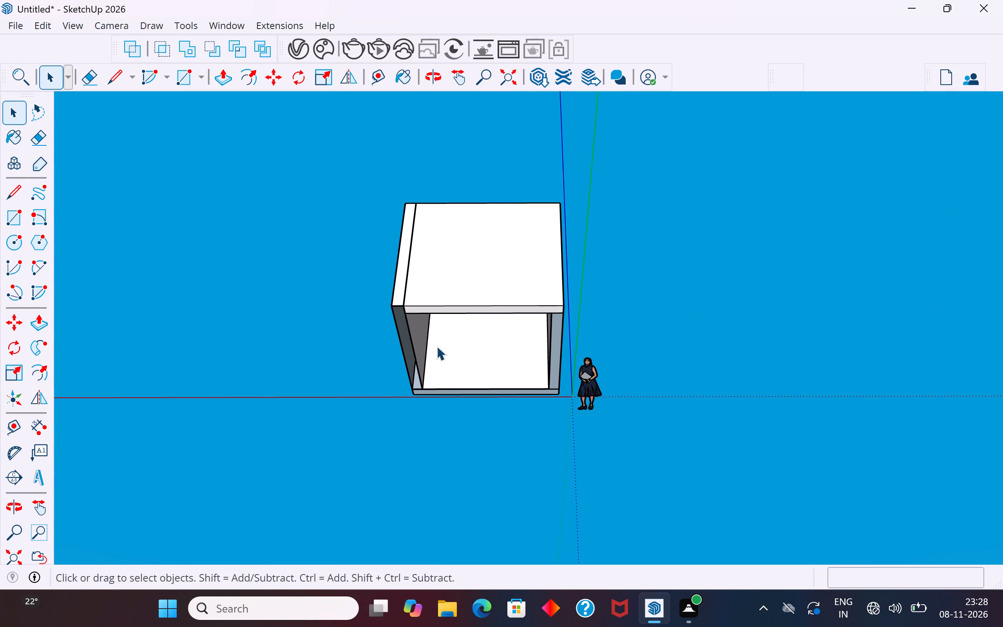
Draw a 10" by 11' 2" rectangle closing the underside of the wall opposite the one beside the green axis.
{"action": "middle_click_drag", "start_coordinate": [436, 346], "coordinate": [428, 153]}
{"action": "scroll", "coordinate": [449, 389], "scroll_direction": "up", "scroll_amount": 4}
{"action": "middle_click_drag", "start_coordinate": [396, 407], "coordinate": [436, 472]}
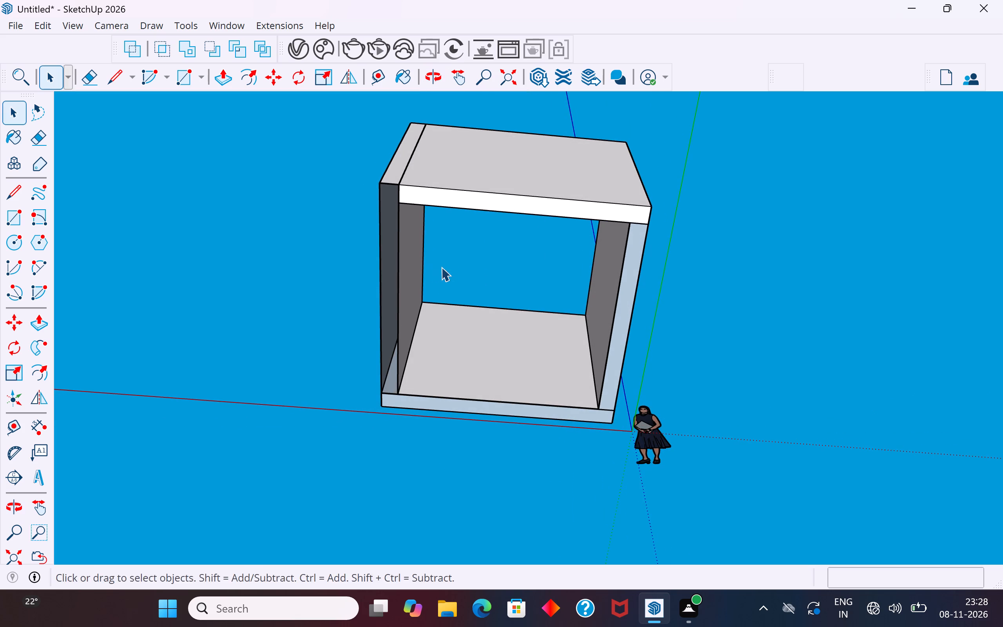
{"action": "middle_click_drag", "start_coordinate": [447, 274], "coordinate": [458, 318]}
{"action": "left_click", "coordinate": [11, 210]}
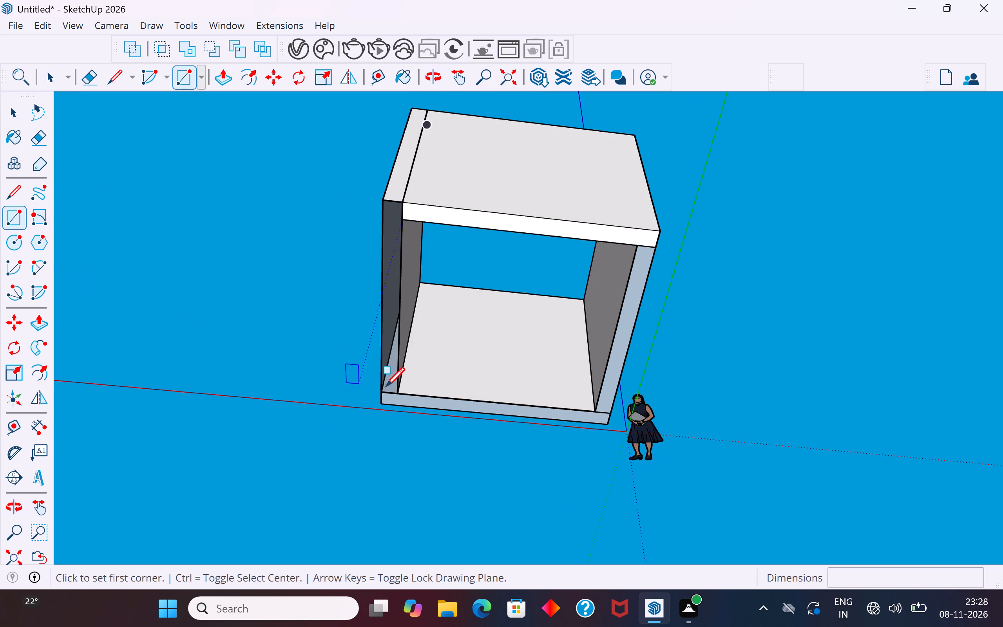
{"action": "left_click_drag", "start_coordinate": [396, 396], "coordinate": [396, 390]}
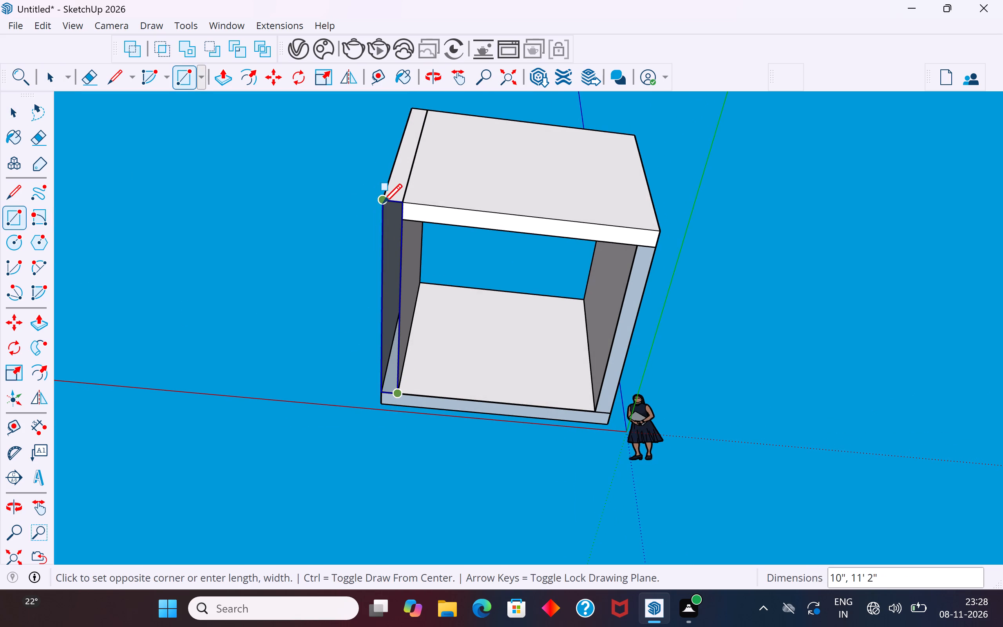
{"action": "left_click", "coordinate": [383, 205]}
Delete the face spanning the room's open underside between the four walls.
{"action": "left_click", "coordinate": [23, 115]}
{"action": "left_click", "coordinate": [429, 325]}
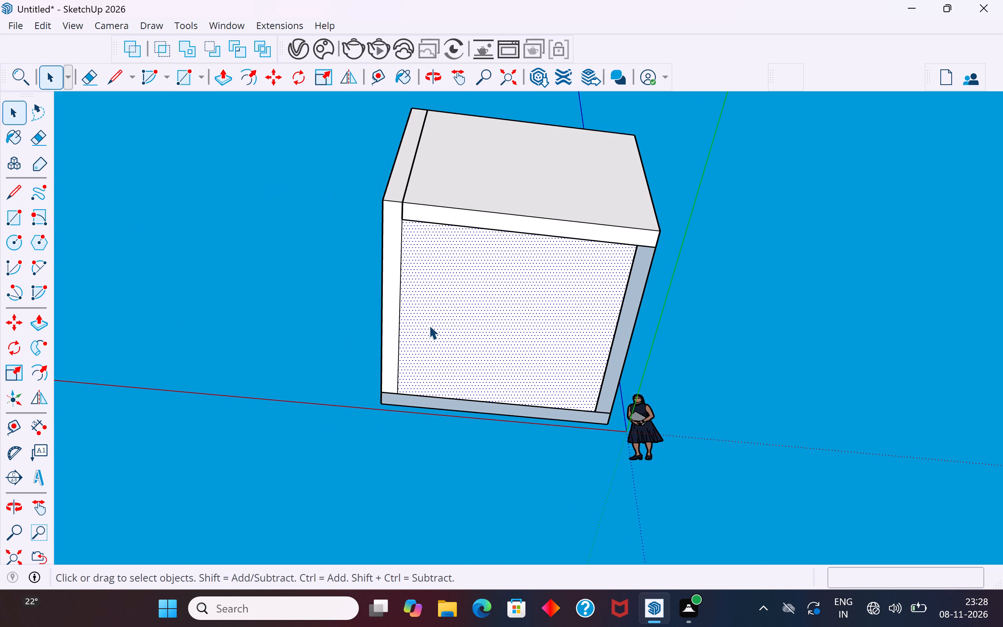
{"action": "key", "text": "Delete"}
Open the wall group beside the green axis for editing and reverse its underside face.
{"action": "left_click", "coordinate": [626, 324]}
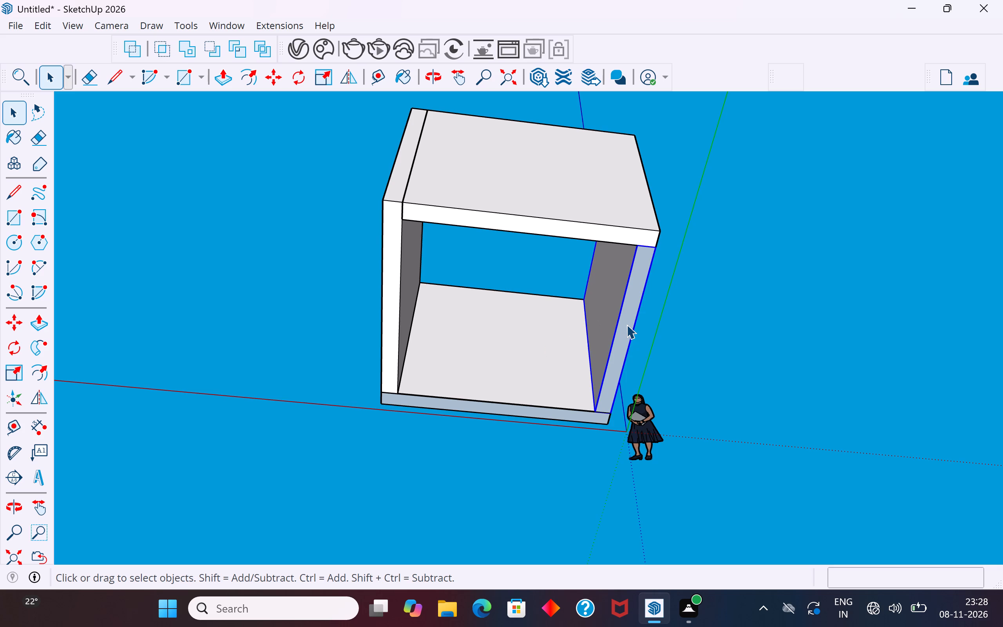
{"action": "left_click", "coordinate": [626, 324]}
{"action": "triple_click", "coordinate": [626, 324]}
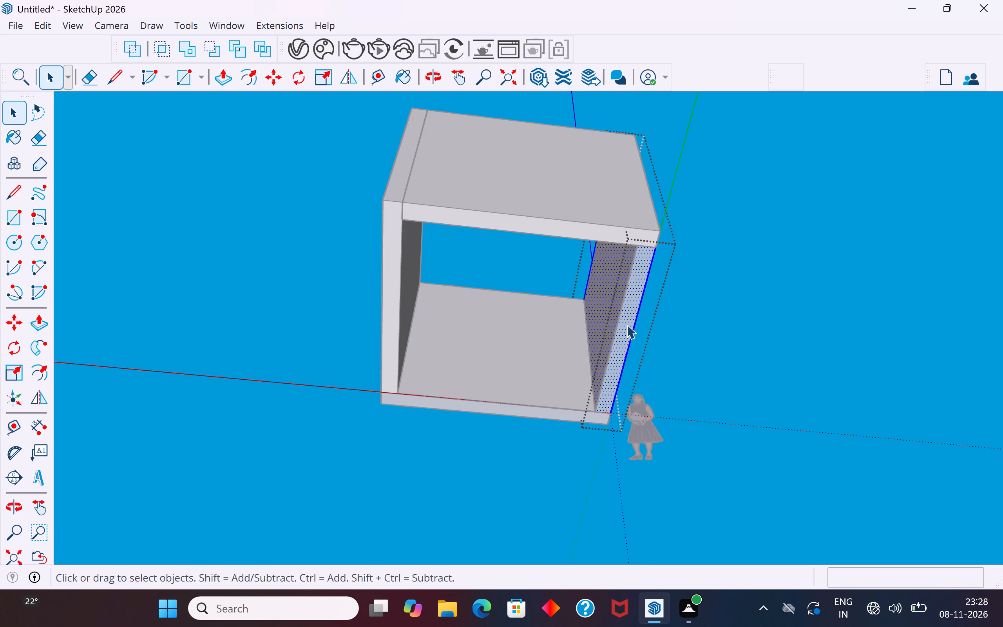
{"action": "left_click", "coordinate": [625, 319]}
{"action": "right_click", "coordinate": [625, 319]}
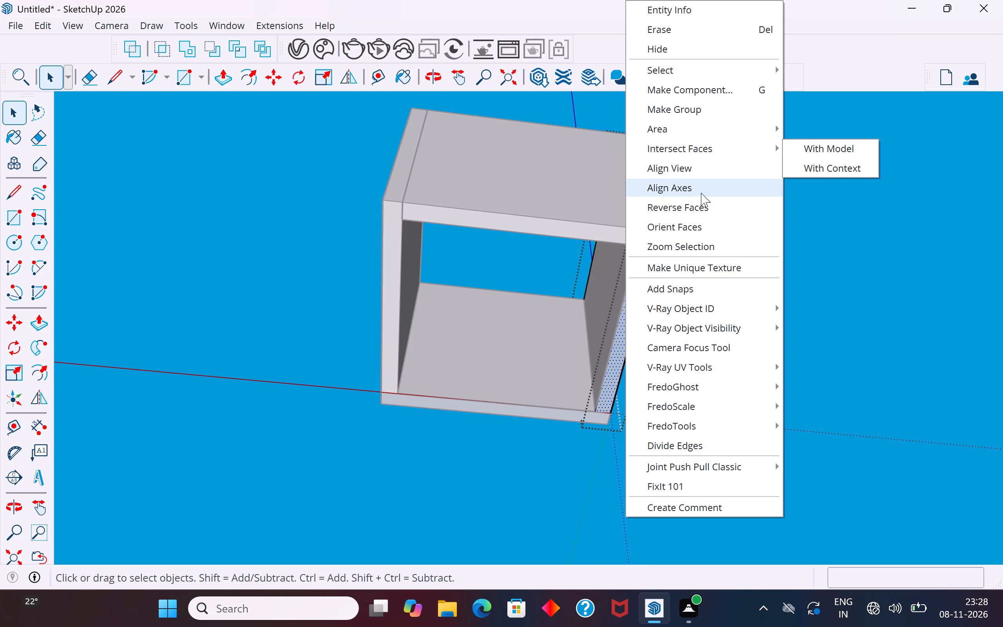
{"action": "left_click", "coordinate": [701, 205]}
{"action": "left_click", "coordinate": [741, 319]}
Make a group from the wall opposite the green-axis wall, including its top, inner, end and underside faces and their edges.
{"action": "middle_click_drag", "start_coordinate": [753, 305], "coordinate": [608, 543]}
{"action": "middle_click_drag", "start_coordinate": [582, 176], "coordinate": [594, 234]}
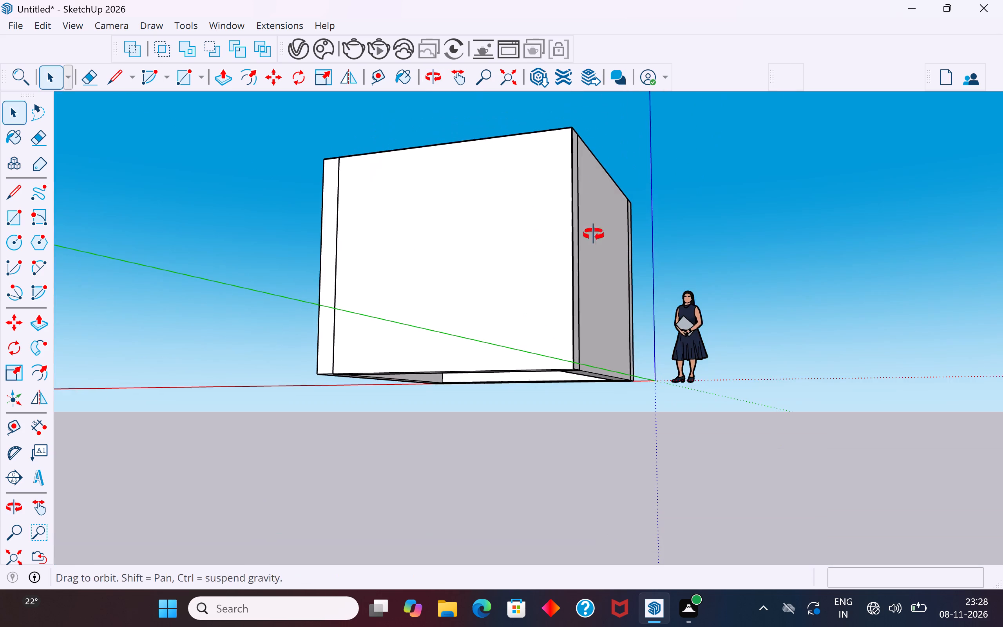
{"action": "middle_click_drag", "start_coordinate": [594, 234], "coordinate": [599, 494]}
{"action": "middle_click_drag", "start_coordinate": [525, 223], "coordinate": [559, 329]}
{"action": "left_click", "coordinate": [345, 273]}
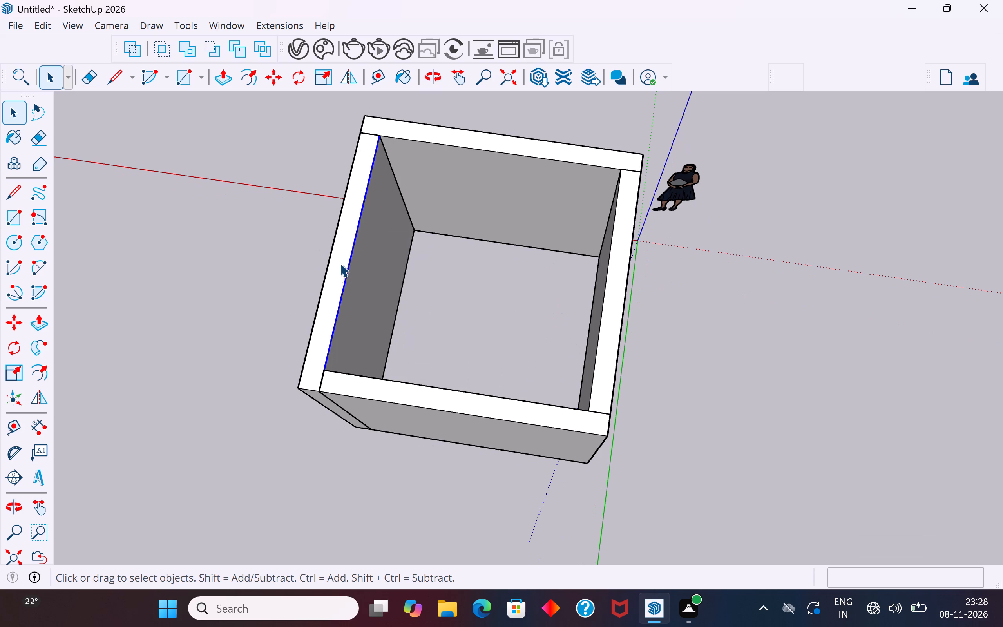
{"action": "left_click", "coordinate": [339, 260]}
{"action": "left_click_drag", "start_coordinate": [447, 274], "coordinate": [271, 309]}
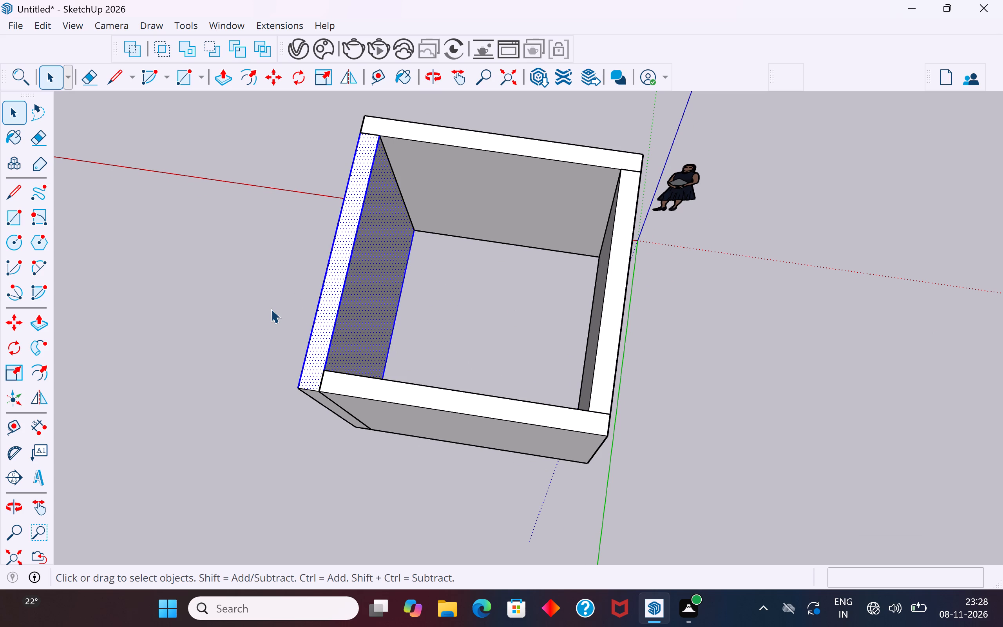
{"action": "middle_click_drag", "start_coordinate": [362, 380], "coordinate": [321, 147]}
{"action": "scroll", "coordinate": [311, 300], "scroll_direction": "up", "scroll_amount": 5}
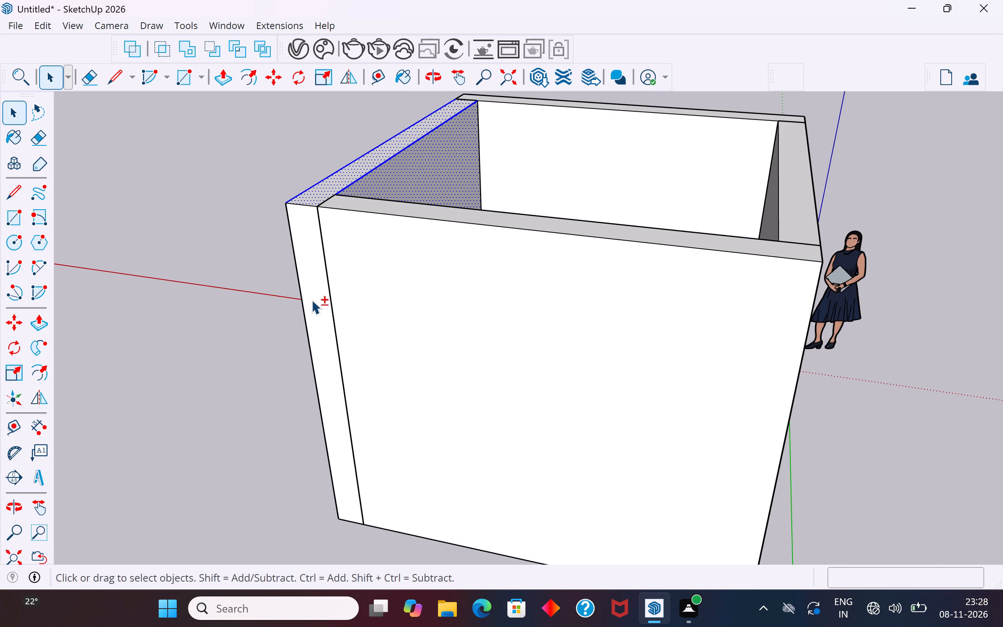
{"action": "left_click", "coordinate": [311, 300], "text": "shift"}
{"action": "left_click", "coordinate": [291, 225], "text": "shift"}
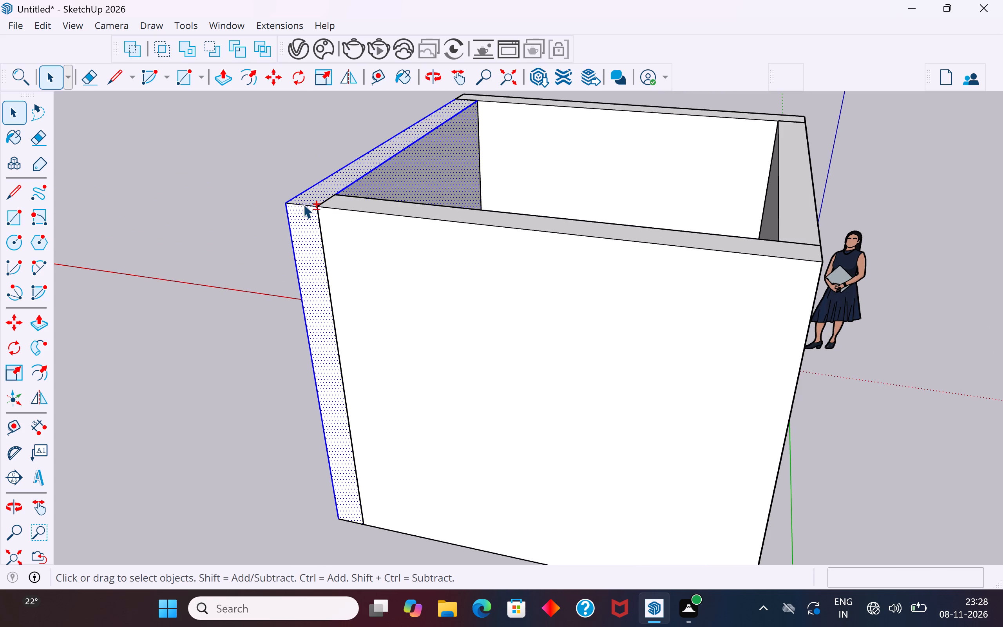
{"action": "left_click", "coordinate": [304, 203], "text": "shift"}
{"action": "middle_click_drag", "start_coordinate": [361, 390], "coordinate": [346, 11]}
{"action": "middle_click_drag", "start_coordinate": [296, 292], "coordinate": [313, 187]}
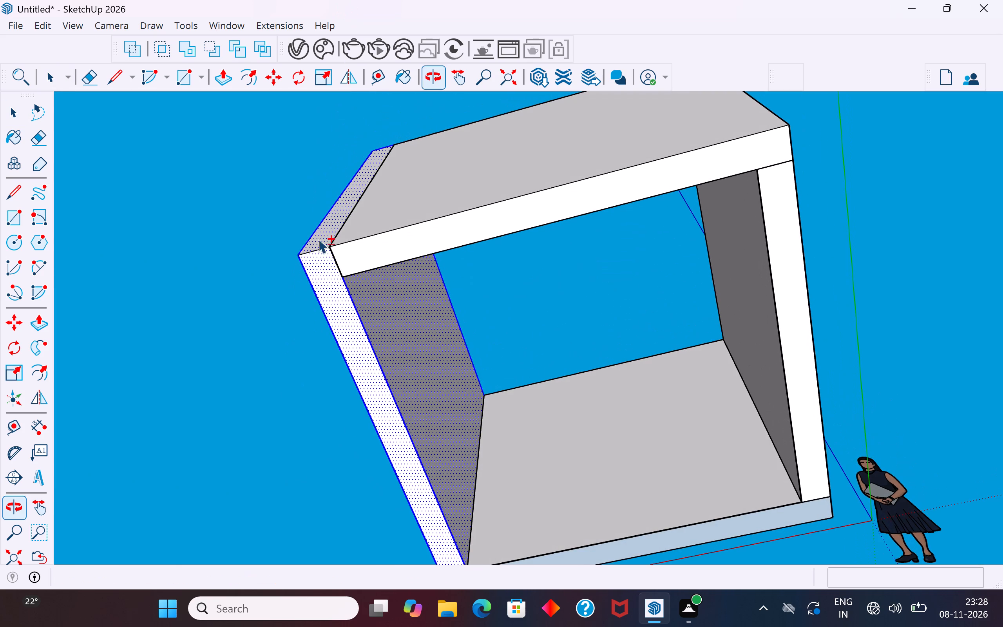
{"action": "left_click", "coordinate": [320, 248], "text": "shift"}
{"action": "middle_click_drag", "start_coordinate": [335, 261], "coordinate": [395, 421]}
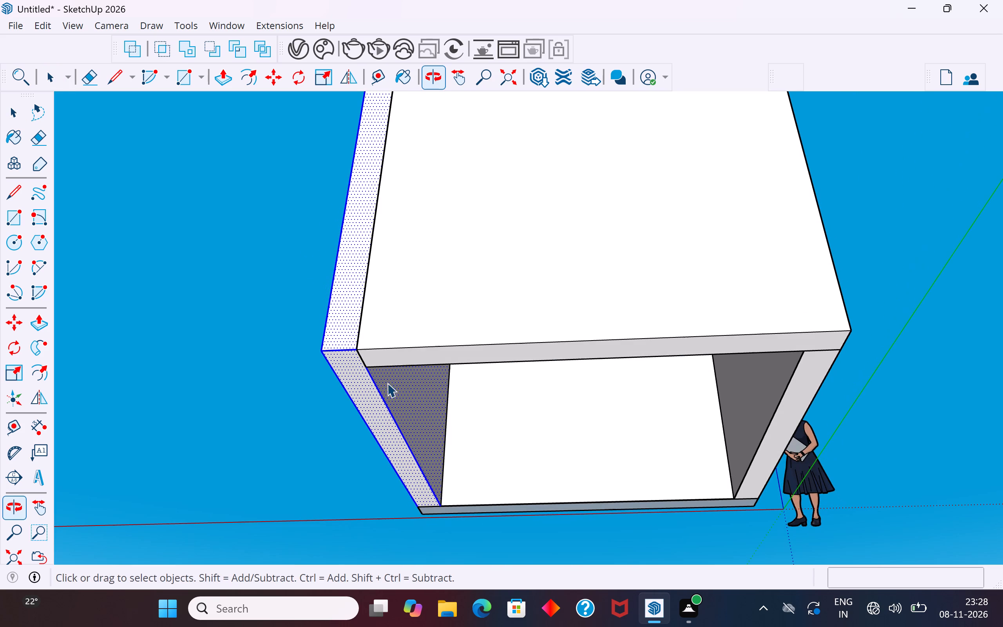
{"action": "left_click", "coordinate": [366, 282], "text": "shift"}
{"action": "middle_click_drag", "start_coordinate": [399, 367], "coordinate": [165, 302]}
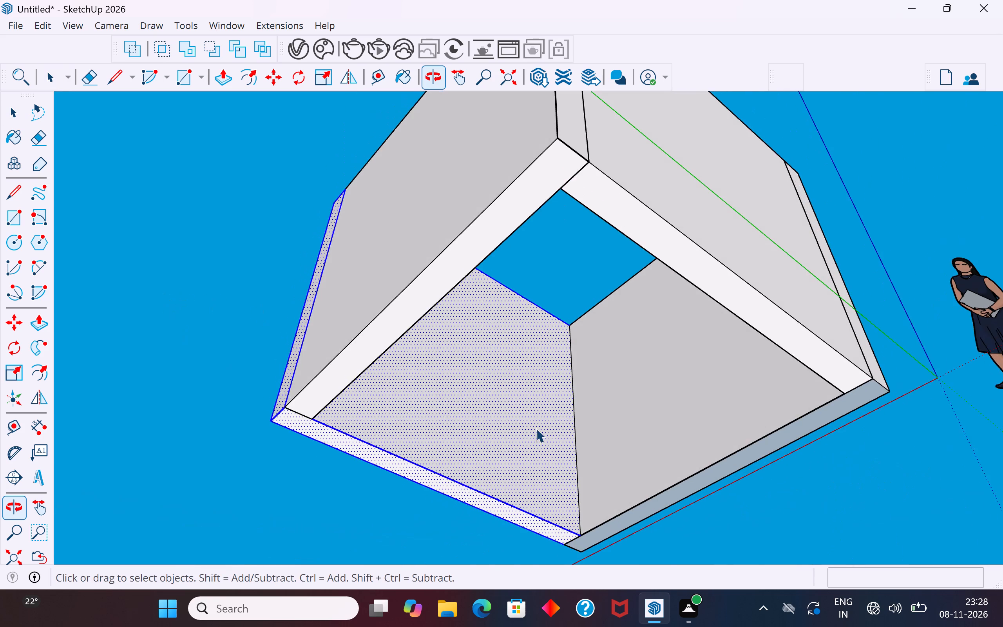
{"action": "scroll", "coordinate": [536, 428], "scroll_direction": "up", "scroll_amount": 4}
{"action": "left_click", "coordinate": [594, 465], "text": "shift"}
{"action": "scroll", "coordinate": [619, 432], "scroll_direction": "up", "scroll_amount": 1}
{"action": "middle_click_drag", "start_coordinate": [619, 431], "coordinate": [536, 414]}
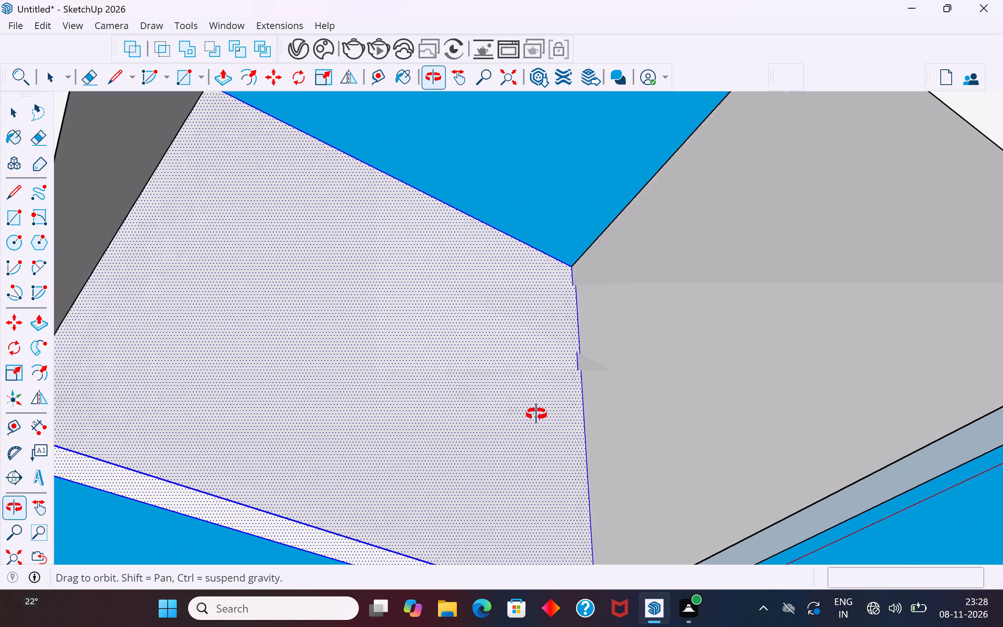
{"action": "middle_click_drag", "start_coordinate": [536, 414], "coordinate": [482, 431]}
{"action": "scroll", "coordinate": [587, 264], "scroll_direction": "down", "scroll_amount": 6}
{"action": "middle_click_drag", "start_coordinate": [386, 344], "coordinate": [324, 371]}
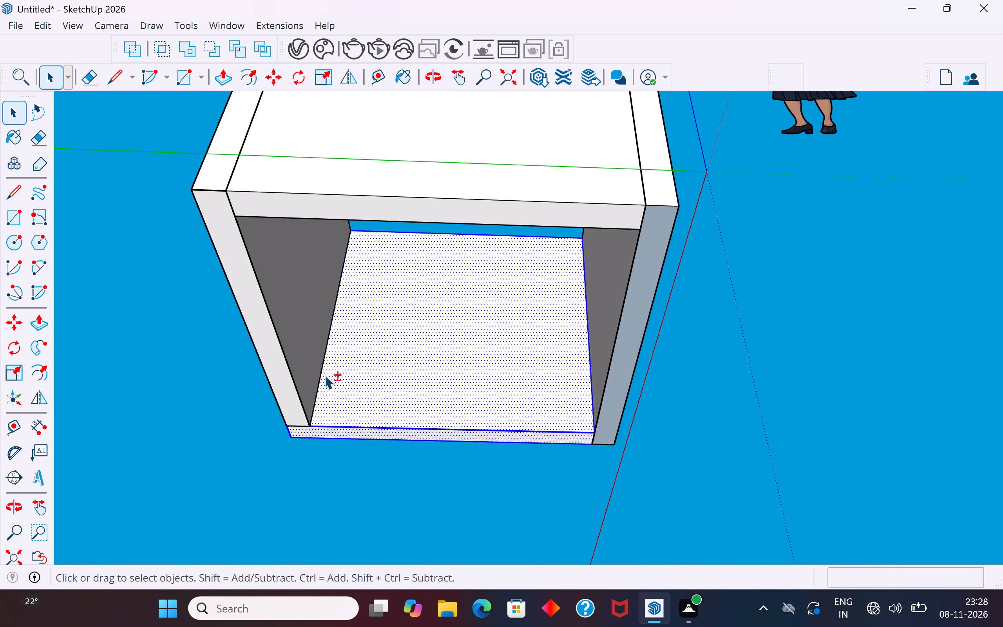
{"action": "left_click", "coordinate": [321, 373], "text": "shift"}
{"action": "middle_click_drag", "start_coordinate": [406, 453], "coordinate": [382, 165]}
{"action": "scroll", "coordinate": [406, 453], "scroll_direction": "up", "scroll_amount": 1}
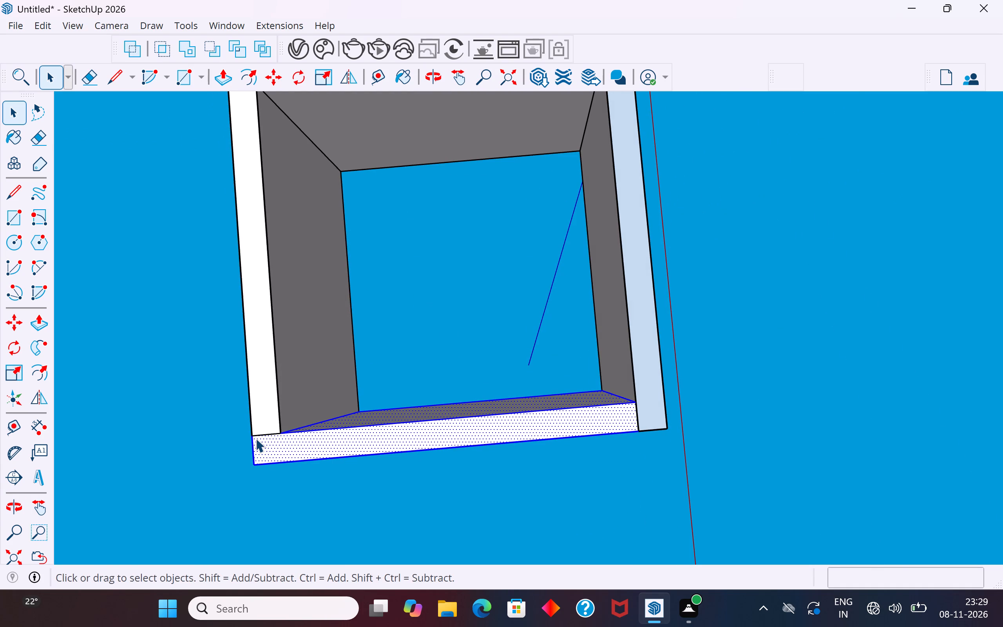
{"action": "scroll", "coordinate": [255, 438], "scroll_direction": "up", "scroll_amount": 5}
{"action": "left_click", "coordinate": [288, 430], "text": "shift"}
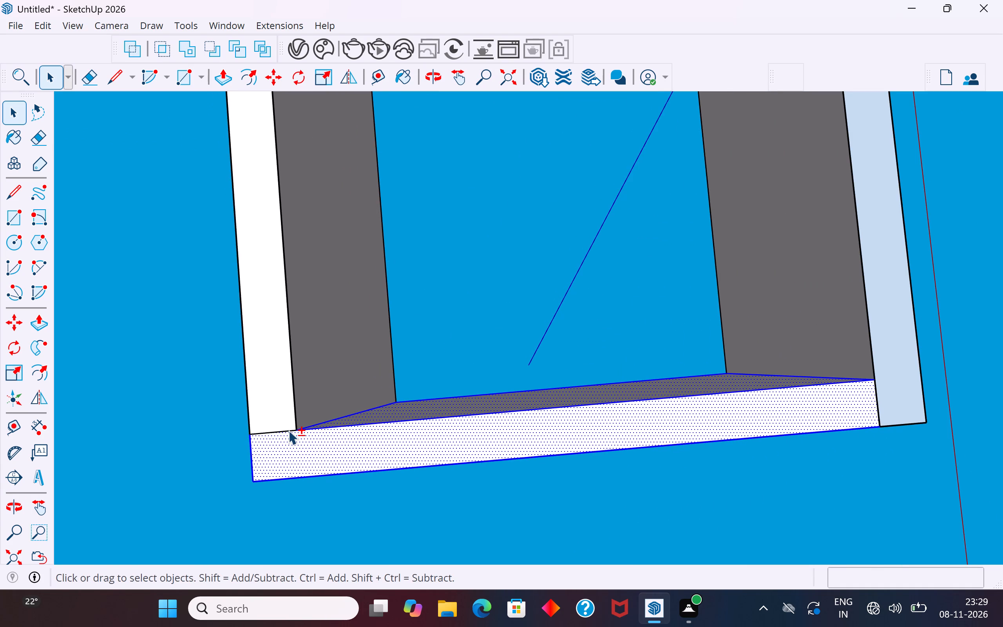
{"action": "scroll", "coordinate": [565, 321], "scroll_direction": "down", "scroll_amount": 6}
{"action": "middle_click_drag", "start_coordinate": [587, 283], "coordinate": [675, 591]}
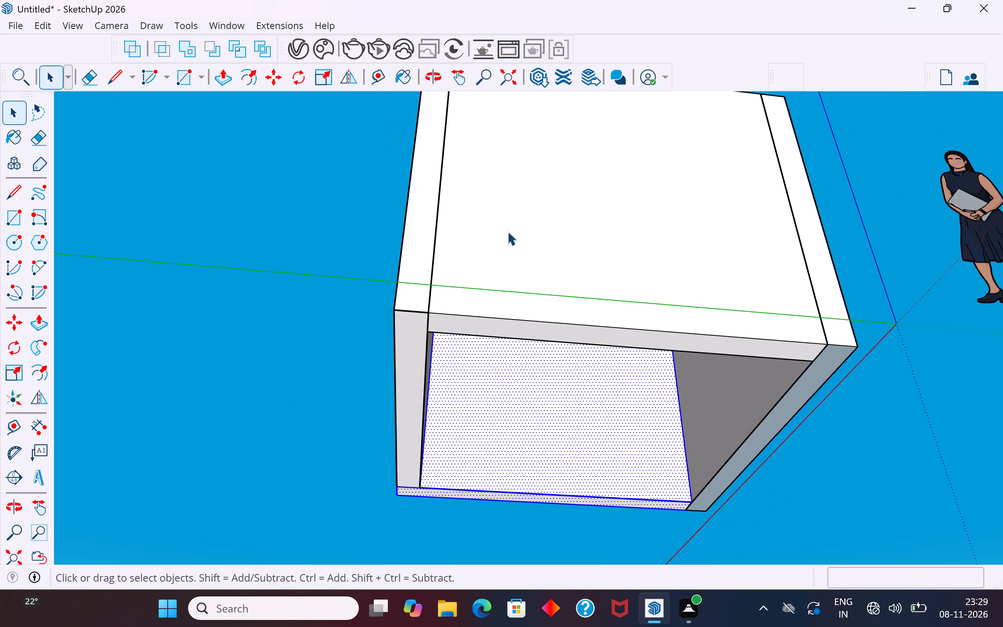
{"action": "middle_click_drag", "start_coordinate": [508, 237], "coordinate": [567, 501]}
{"action": "middle_click_drag", "start_coordinate": [568, 225], "coordinate": [572, 445]}
{"action": "scroll", "coordinate": [452, 405], "scroll_direction": "down", "scroll_amount": 5}
{"action": "right_click", "coordinate": [476, 209]}
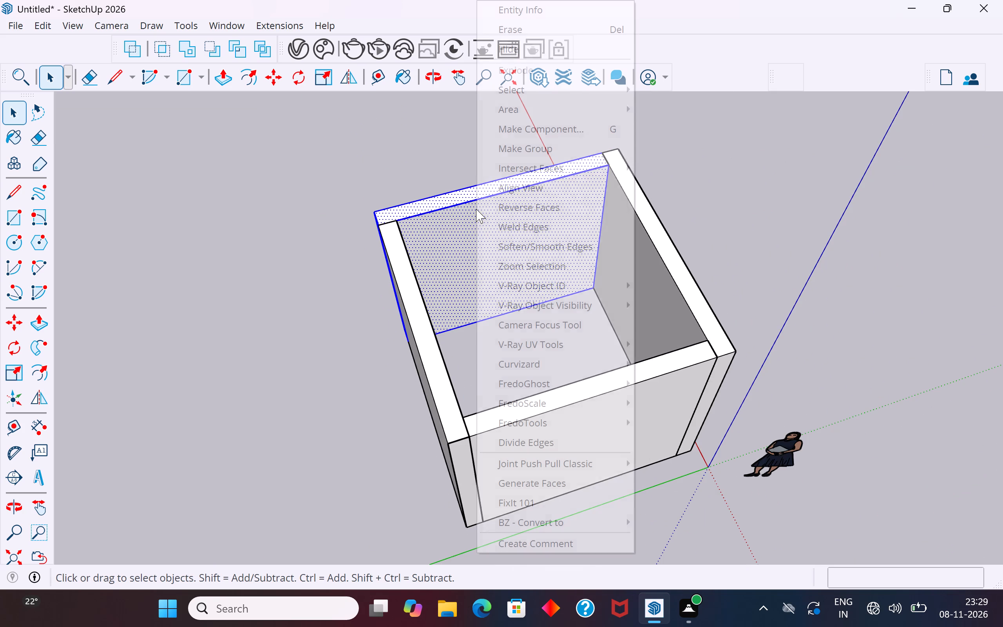
{"action": "left_click", "coordinate": [567, 141]}
{"action": "left_click", "coordinate": [392, 188]}
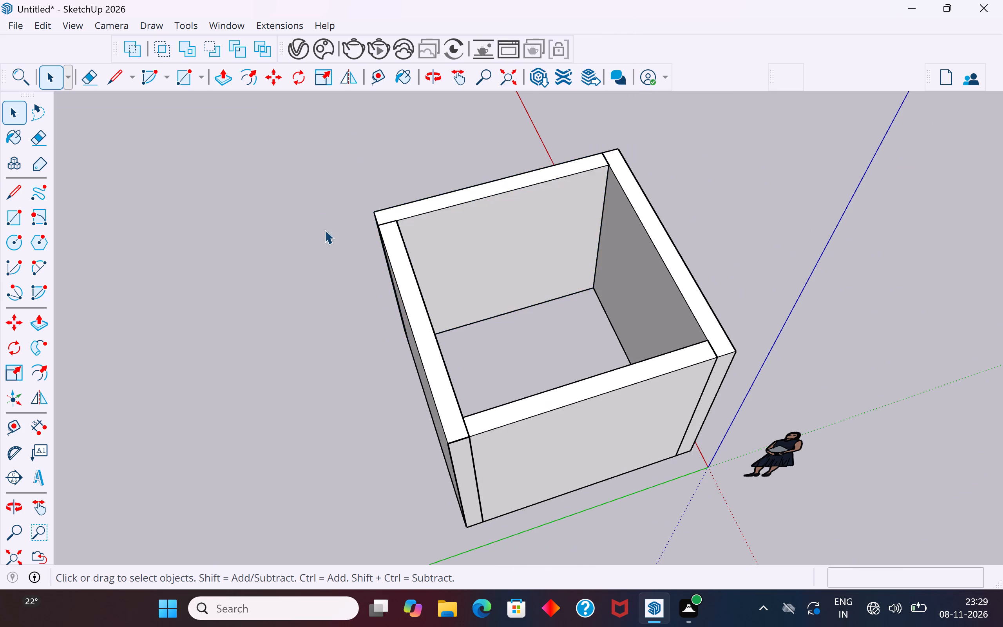
Move the newly grouped wall about 10' 3 7/8" outward, away from the other three walls.
{"action": "middle_click_drag", "start_coordinate": [313, 252], "coordinate": [528, 236]}
{"action": "left_click", "coordinate": [404, 223]}
{"action": "left_click", "coordinate": [433, 240]}
{"action": "middle_click_drag", "start_coordinate": [360, 299], "coordinate": [462, 158]}
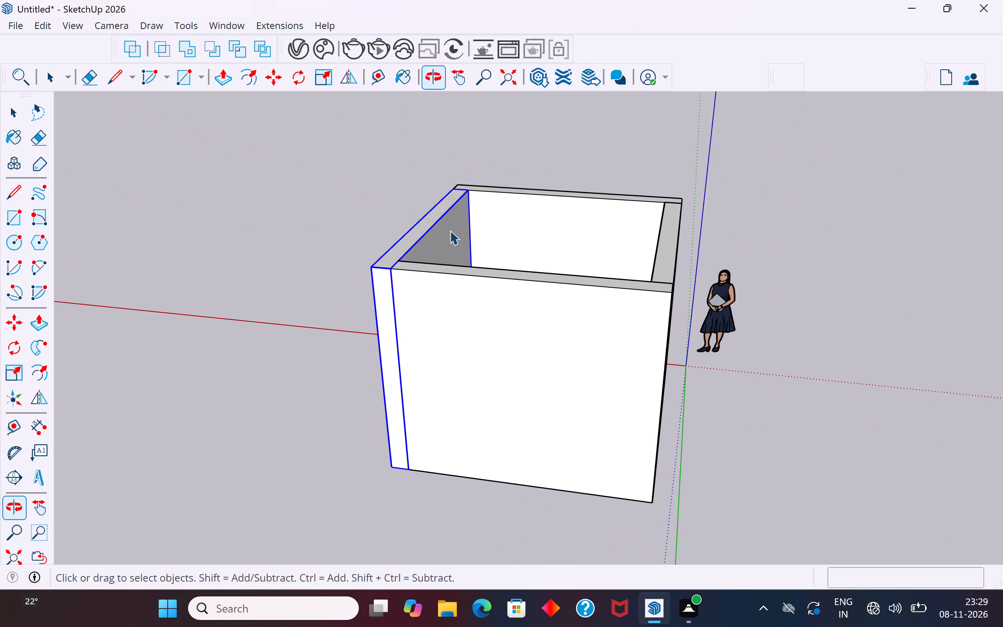
{"action": "scroll", "coordinate": [404, 381], "scroll_direction": "down", "scroll_amount": 2}
{"action": "key", "text": "m"}
{"action": "left_click", "coordinate": [412, 457]}
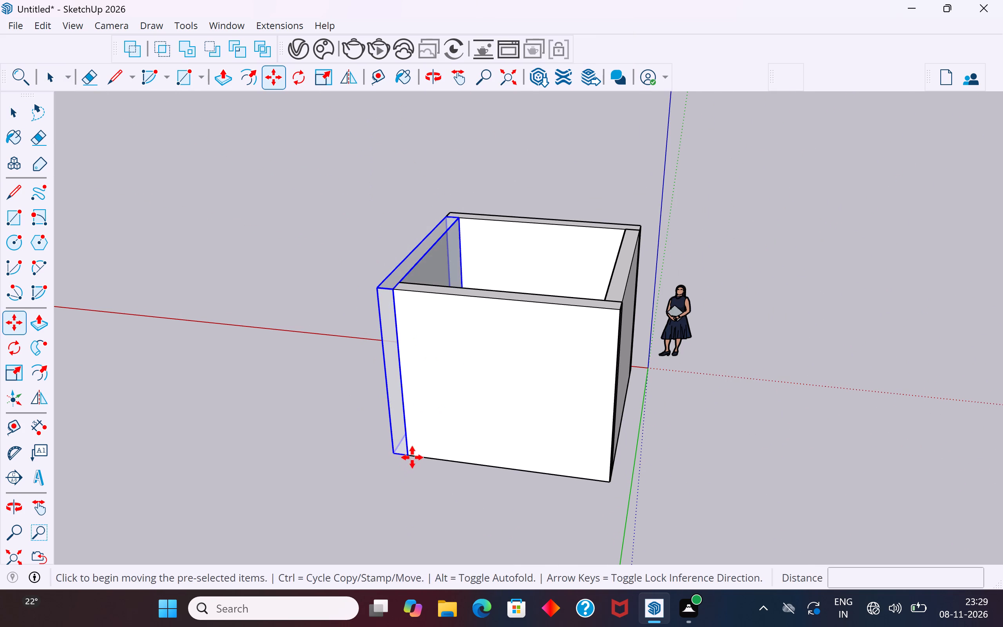
{"action": "left_click", "coordinate": [239, 431]}
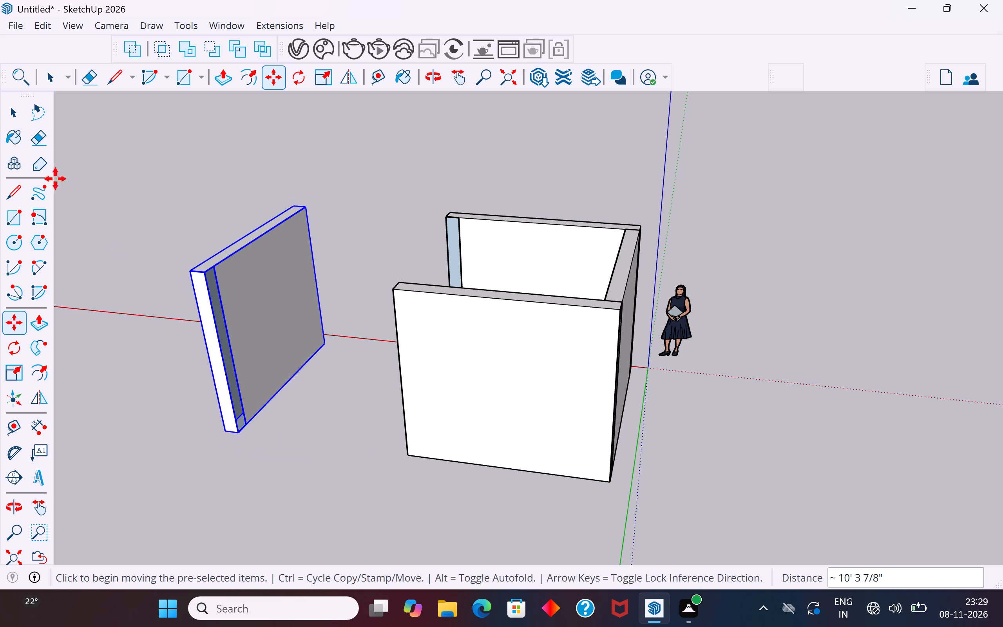
{"action": "left_click", "coordinate": [21, 110]}
{"action": "left_click", "coordinate": [125, 216]}
Explode the group of the wall that was moved away from the room.
{"action": "middle_click_drag", "start_coordinate": [261, 331], "coordinate": [130, 385]}
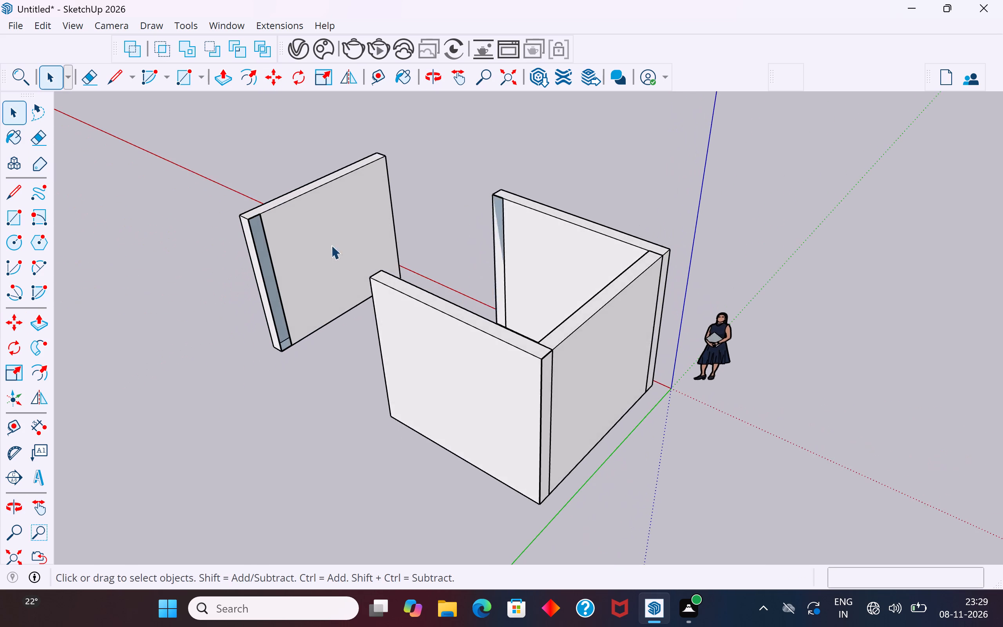
{"action": "scroll", "coordinate": [341, 235], "scroll_direction": "up", "scroll_amount": 4}
{"action": "middle_click_drag", "start_coordinate": [268, 321], "coordinate": [257, 280]}
{"action": "scroll", "coordinate": [240, 344], "scroll_direction": "up", "scroll_amount": 3}
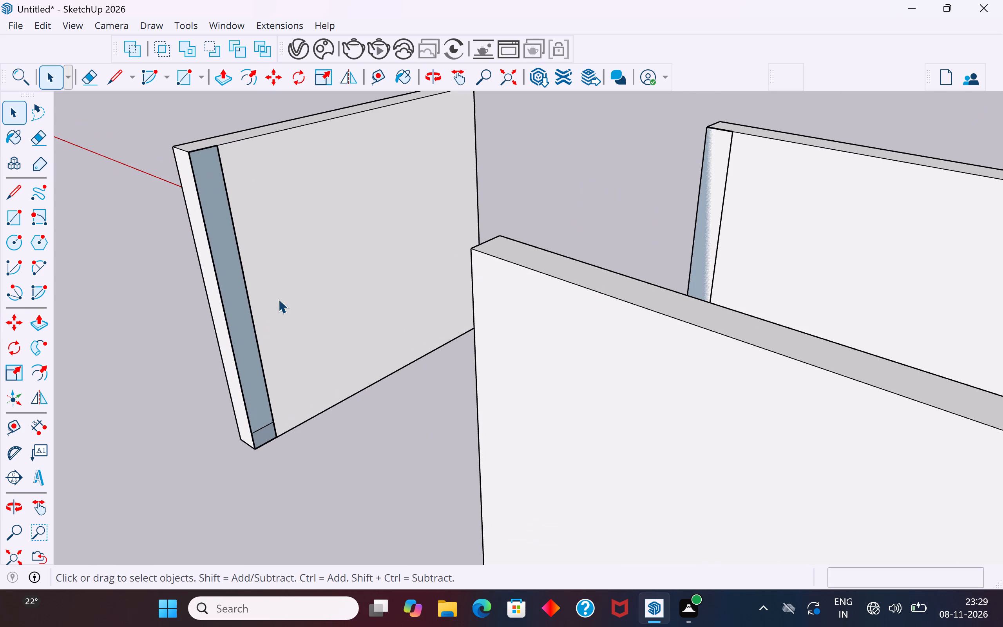
{"action": "left_click", "coordinate": [278, 299]}
{"action": "left_click", "coordinate": [364, 213]}
{"action": "right_click", "coordinate": [364, 213]}
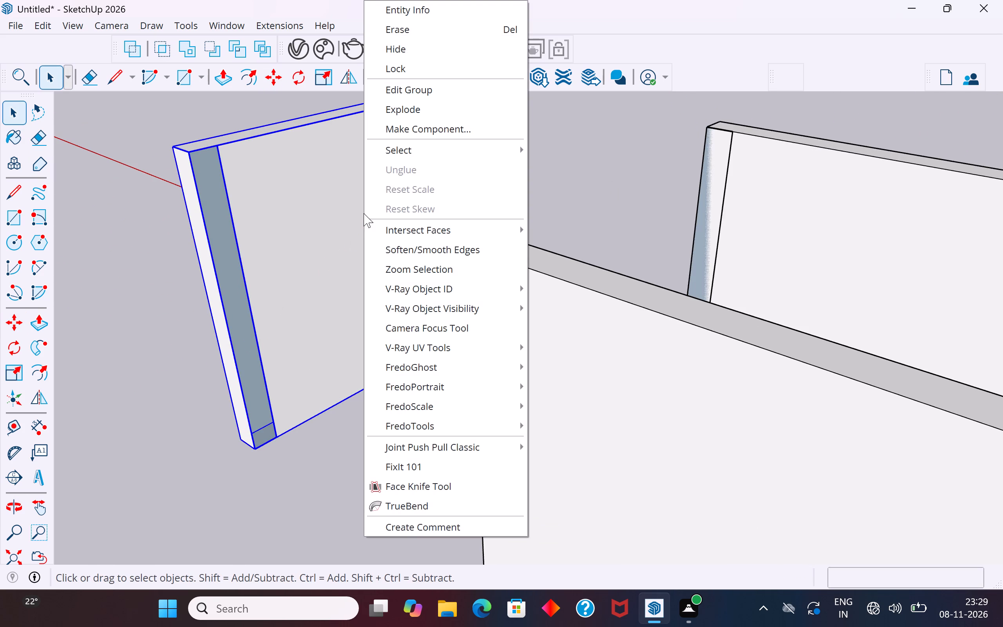
{"action": "left_click", "coordinate": [310, 463]}
{"action": "left_click", "coordinate": [335, 245]}
{"action": "right_click", "coordinate": [335, 245]}
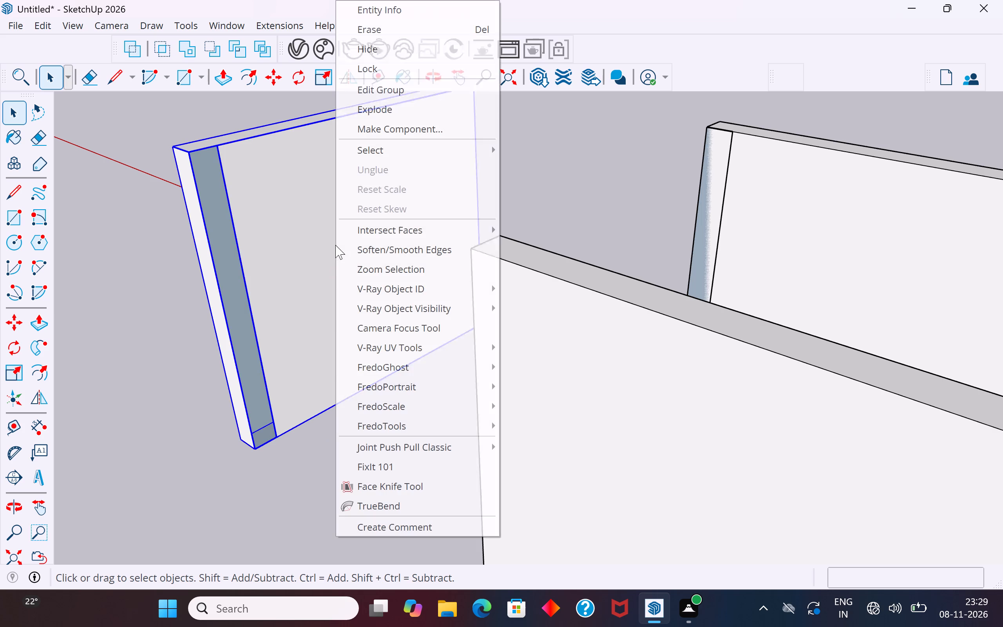
{"action": "left_click", "coordinate": [435, 110]}
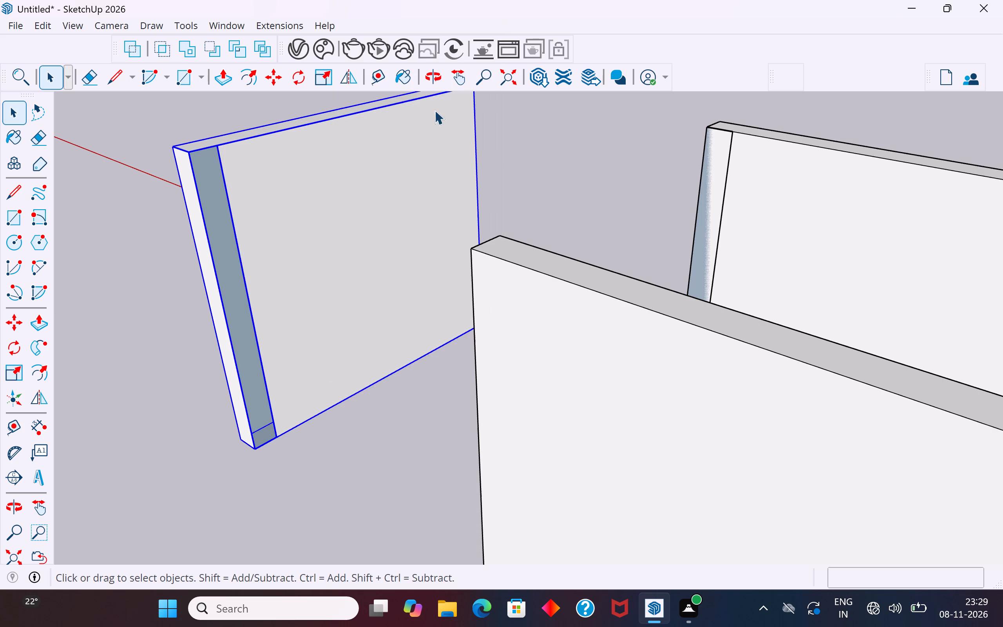
{"action": "left_click", "coordinate": [328, 510]}
Delete the large inner face of the exploded wall.
{"action": "left_click", "coordinate": [357, 256]}
{"action": "key", "text": "Delete"}
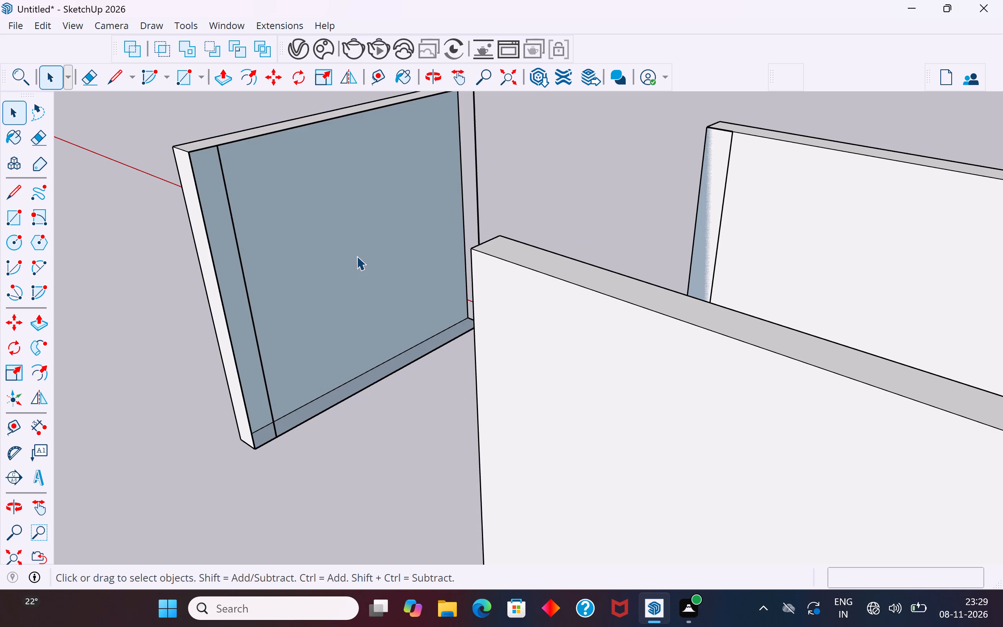
Delete the stray vertical edge near the end of the exploded wall's open inner side.
{"action": "left_click", "coordinate": [262, 368]}
{"action": "key", "text": "Delete"}
Draw a 10' by 11' 2" rectangle between opposite corners of the exploded wall's open inner side to close it.
{"action": "scroll", "coordinate": [258, 364], "scroll_direction": "down", "scroll_amount": 5}
{"action": "middle_click_drag", "start_coordinate": [258, 366], "coordinate": [264, 386]}
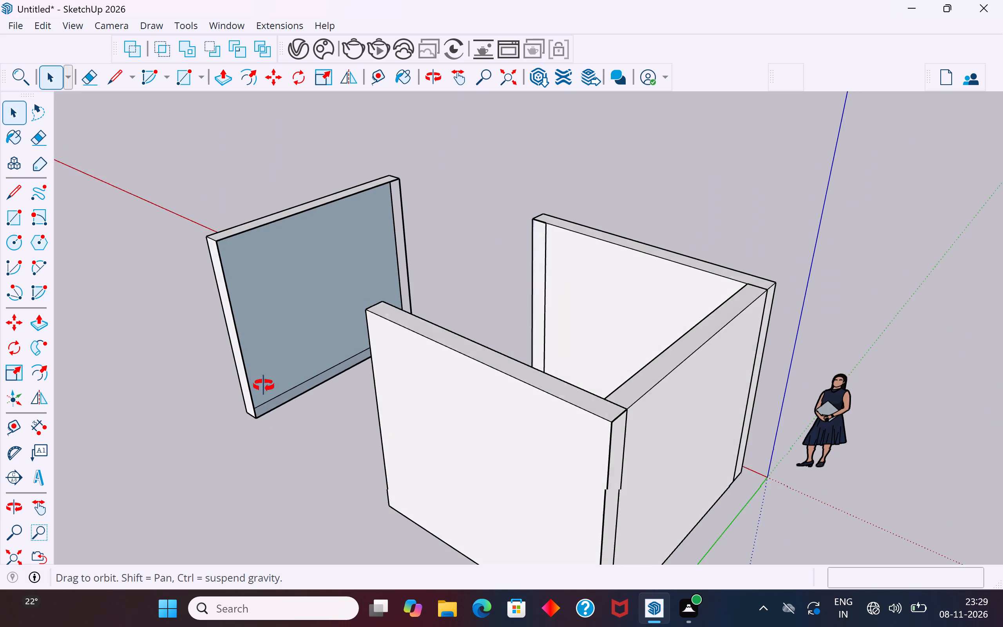
{"action": "middle_click_drag", "start_coordinate": [264, 386], "coordinate": [273, 403]}
{"action": "scroll", "coordinate": [347, 284], "scroll_direction": "up", "scroll_amount": 1}
{"action": "middle_click_drag", "start_coordinate": [349, 285], "coordinate": [362, 272]}
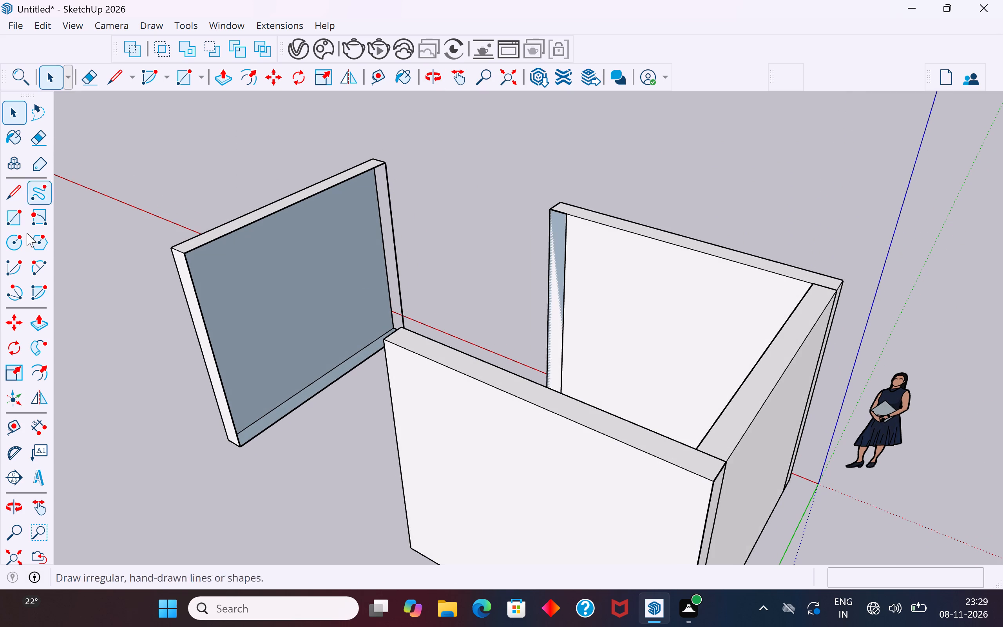
{"action": "left_click", "coordinate": [7, 222]}
{"action": "middle_click_drag", "start_coordinate": [355, 313], "coordinate": [401, 298]}
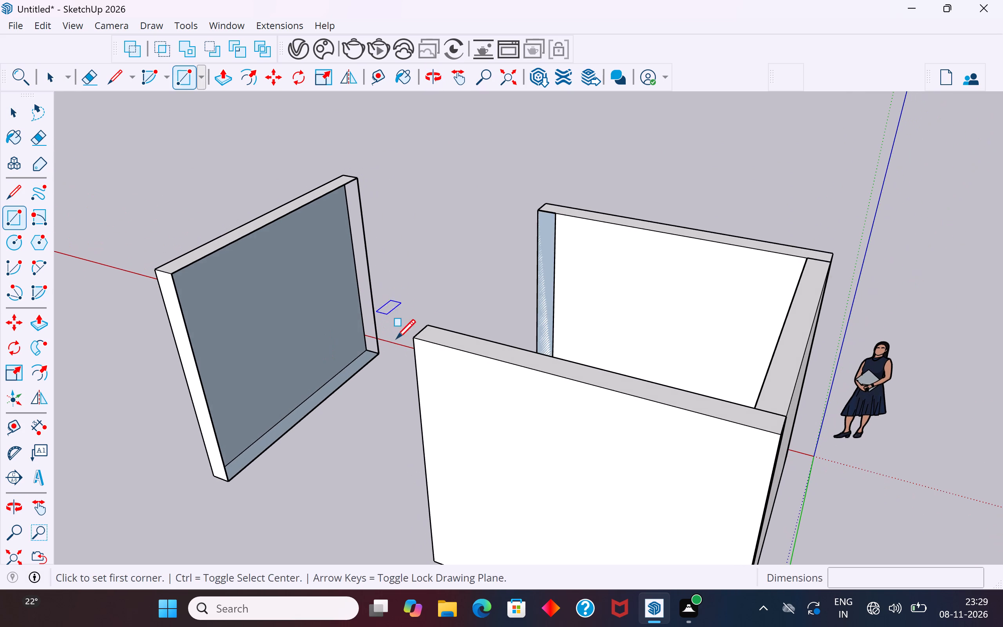
{"action": "left_click", "coordinate": [377, 355]}
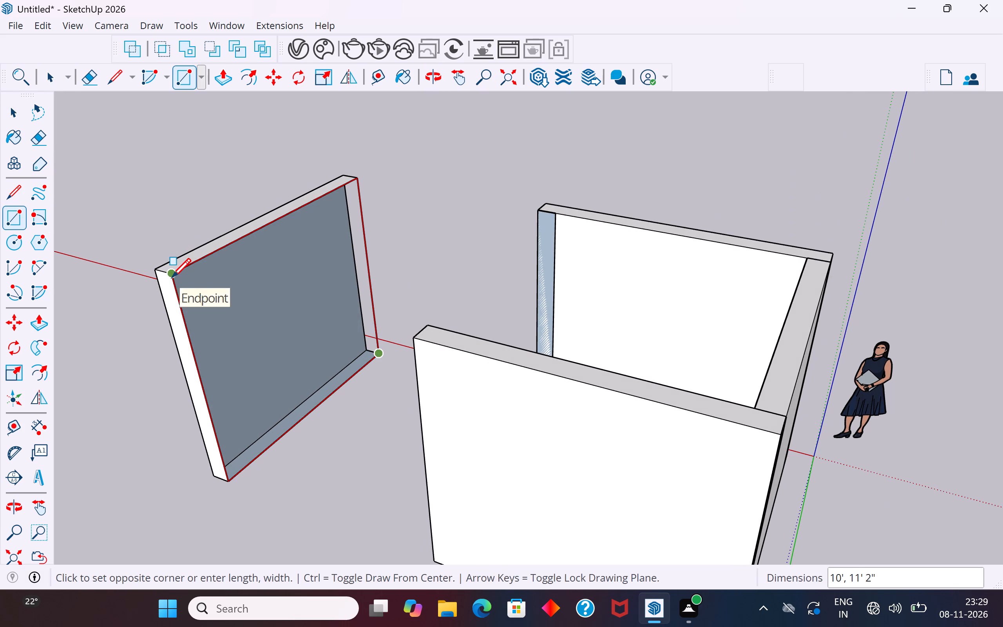
{"action": "left_click", "coordinate": [172, 279]}
Make a group from all faces and edges of the rebuilt wall that stands away from the room.
{"action": "middle_click_drag", "start_coordinate": [408, 324], "coordinate": [134, 404]}
{"action": "scroll", "coordinate": [239, 406], "scroll_direction": "down", "scroll_amount": 12}
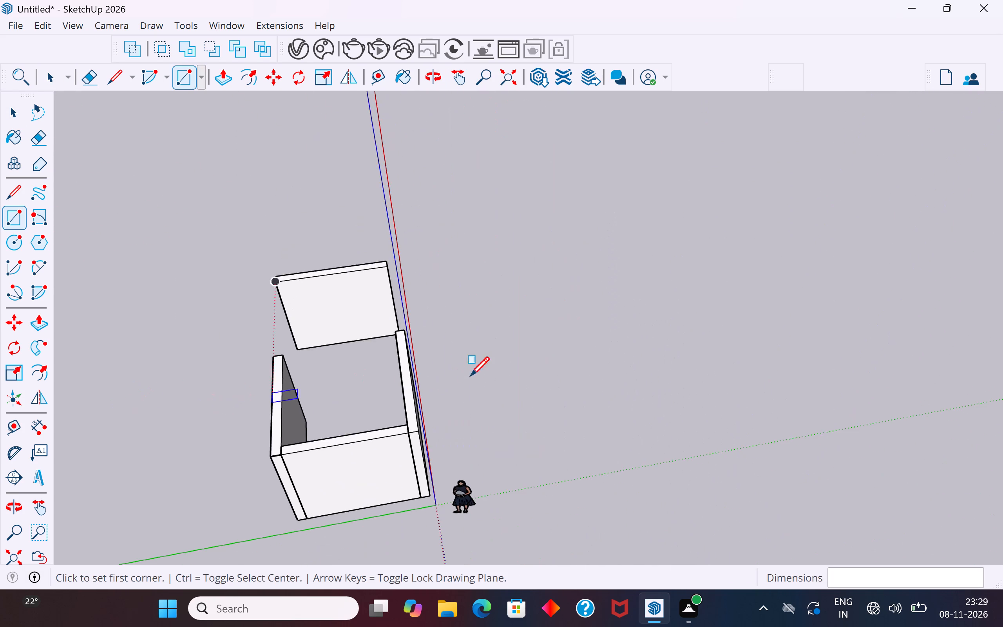
{"action": "middle_click_drag", "start_coordinate": [471, 378], "coordinate": [168, 362]}
{"action": "scroll", "coordinate": [496, 263], "scroll_direction": "up", "scroll_amount": 4}
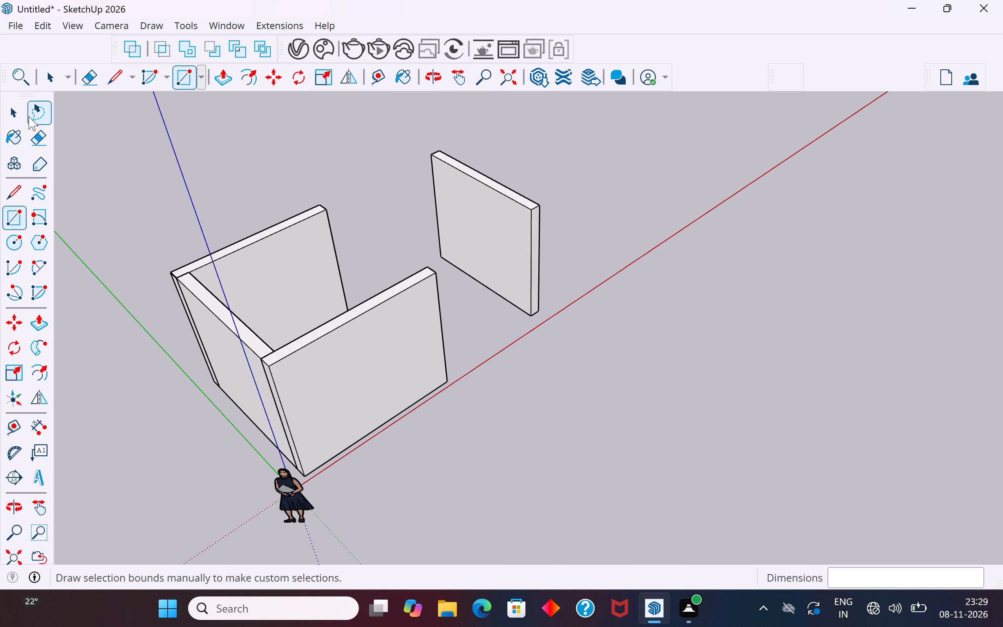
{"action": "left_click", "coordinate": [24, 110]}
{"action": "left_click", "coordinate": [237, 161]}
{"action": "middle_click_drag", "start_coordinate": [586, 277], "coordinate": [341, 277]}
{"action": "scroll", "coordinate": [341, 277], "scroll_direction": "up", "scroll_amount": 1}
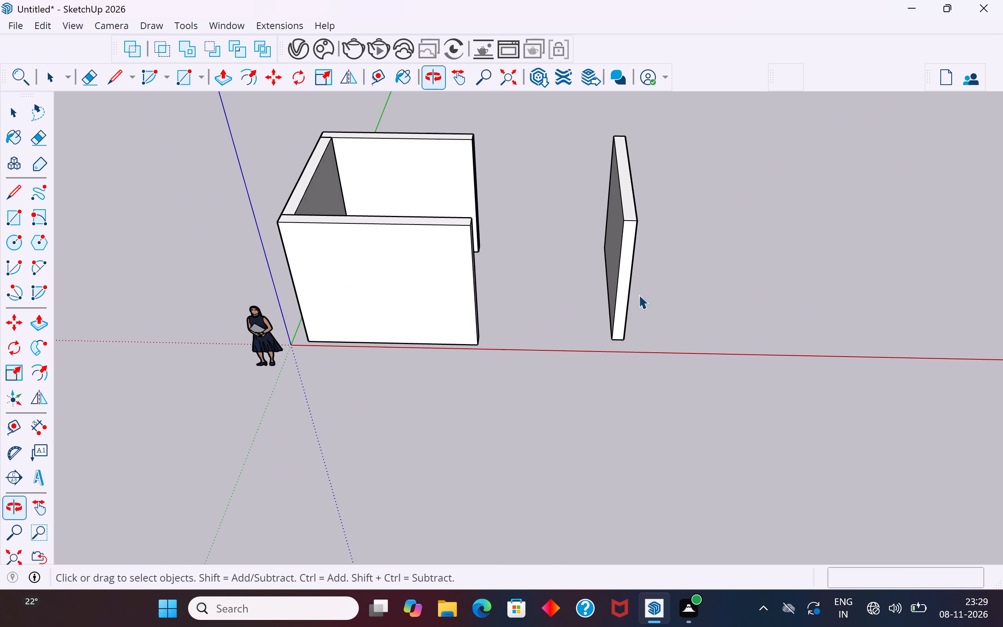
{"action": "scroll", "coordinate": [630, 278], "scroll_direction": "up", "scroll_amount": 2}
{"action": "scroll", "coordinate": [531, 435], "scroll_direction": "down", "scroll_amount": 5}
{"action": "middle_click_drag", "start_coordinate": [599, 339], "coordinate": [589, 366]}
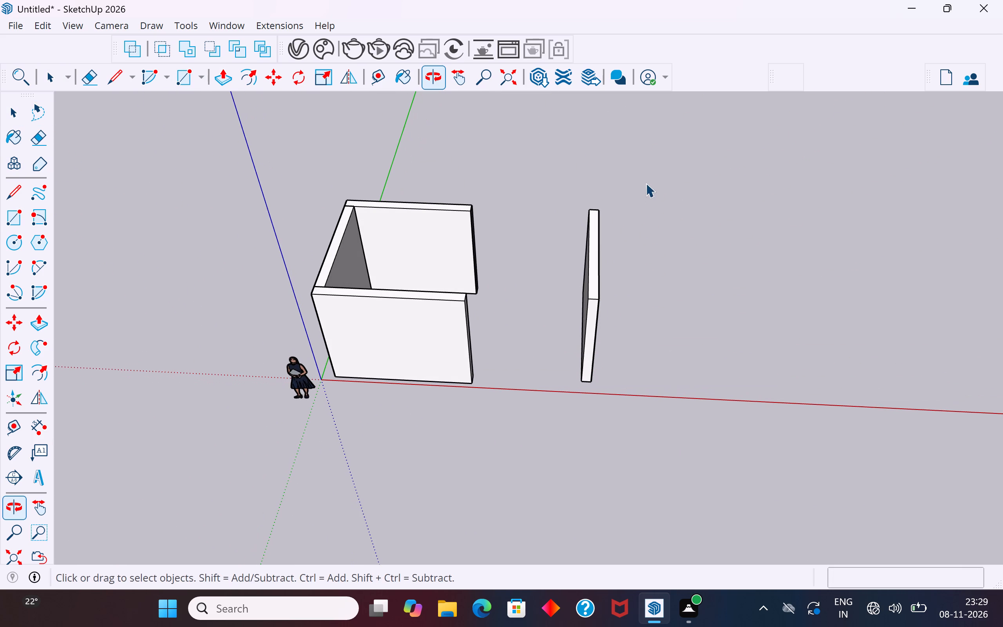
{"action": "left_click_drag", "start_coordinate": [646, 182], "coordinate": [527, 384]}
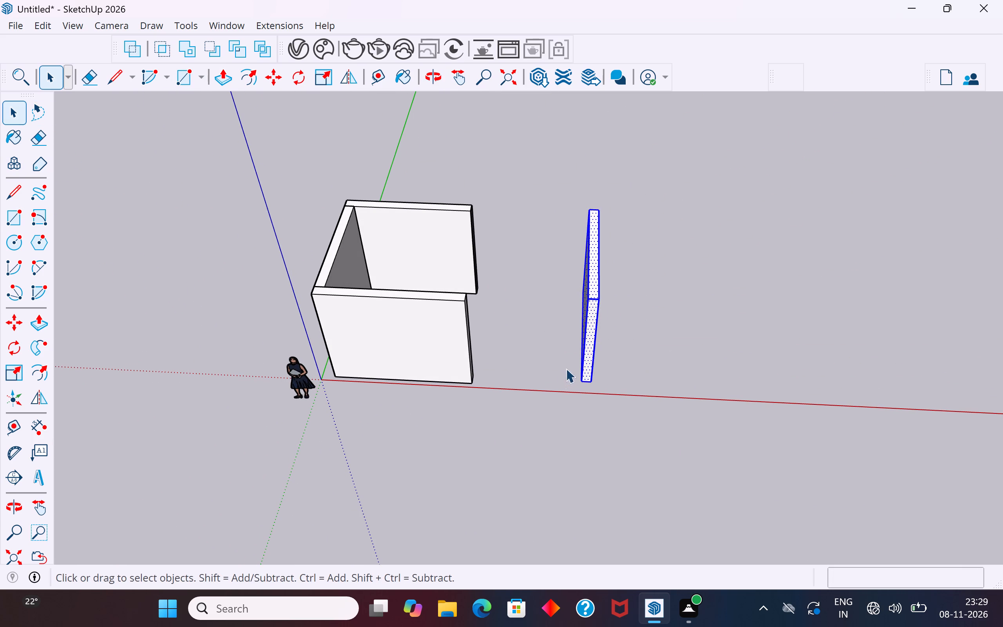
{"action": "right_click", "coordinate": [584, 348]}
{"action": "left_click", "coordinate": [686, 149]}
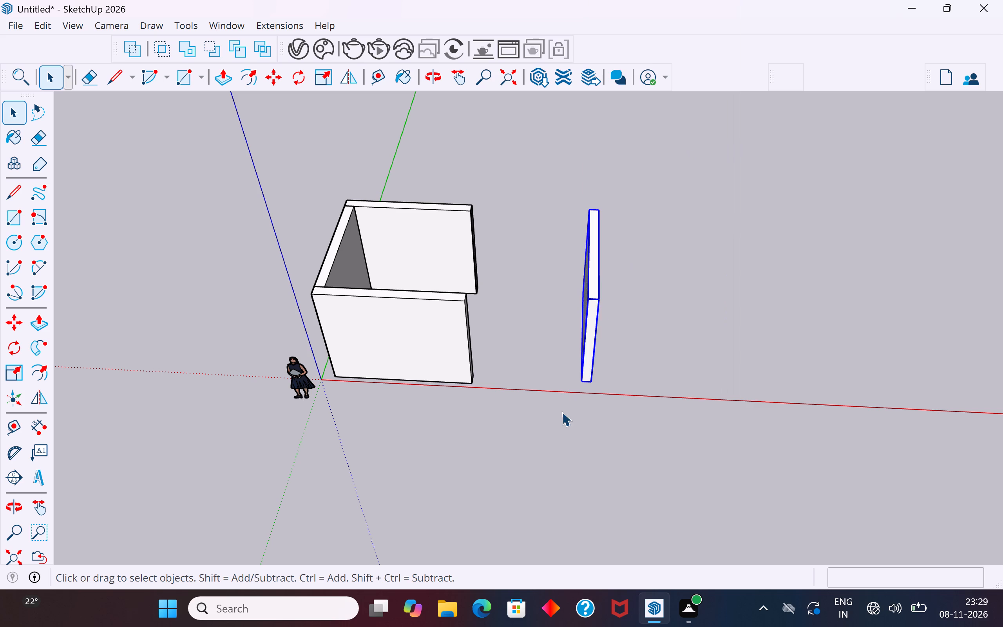
{"action": "left_click", "coordinate": [562, 412]}
Delete the loose face and its edges overlapping the open end of the side wall farther from the red axis.
{"action": "middle_click_drag", "start_coordinate": [606, 374], "coordinate": [345, 458]}
{"action": "scroll", "coordinate": [503, 242], "scroll_direction": "up", "scroll_amount": 5}
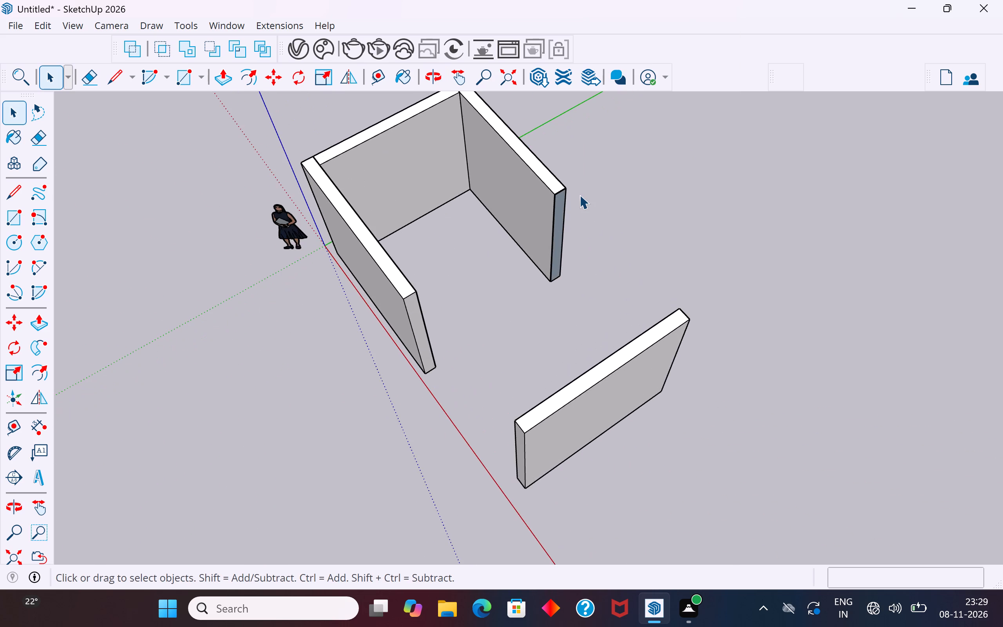
{"action": "scroll", "coordinate": [561, 205], "scroll_direction": "up", "scroll_amount": 9}
{"action": "left_click", "coordinate": [559, 197]}
{"action": "left_click", "coordinate": [555, 239]}
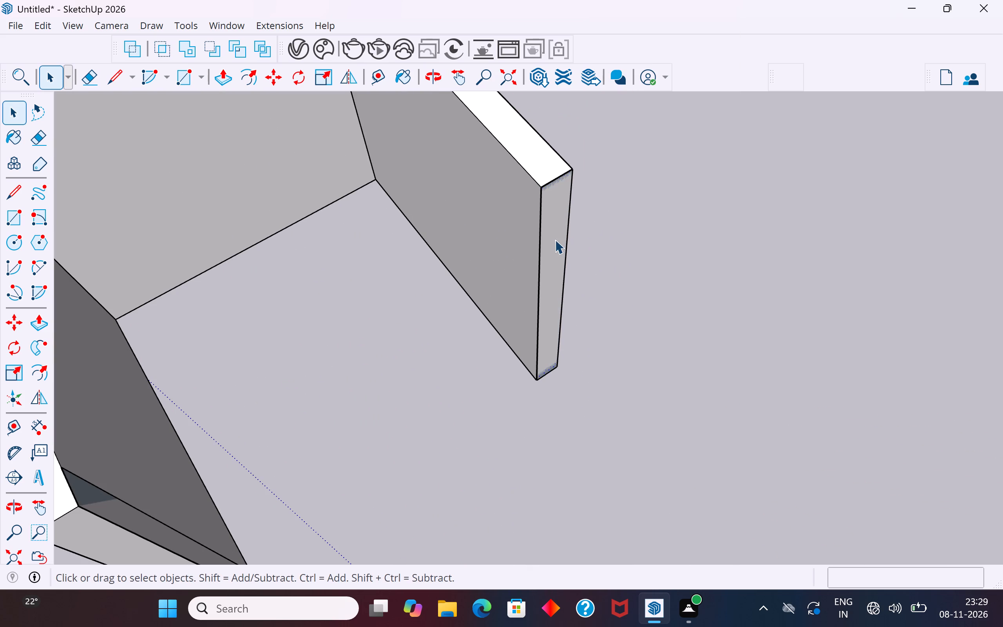
{"action": "double_click", "coordinate": [558, 254]}
{"action": "key", "text": "Delete"}
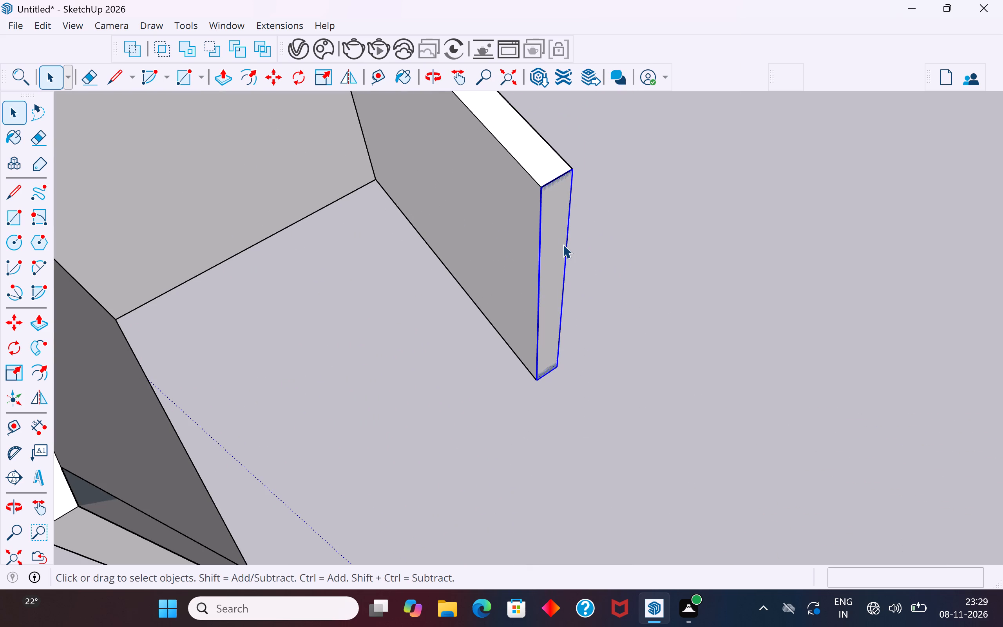
Move that side wall group about 14' 2 3/4" outward along the green axis, away from the room.
{"action": "left_click", "coordinate": [563, 231]}
{"action": "scroll", "coordinate": [530, 391], "scroll_direction": "down", "scroll_amount": 7}
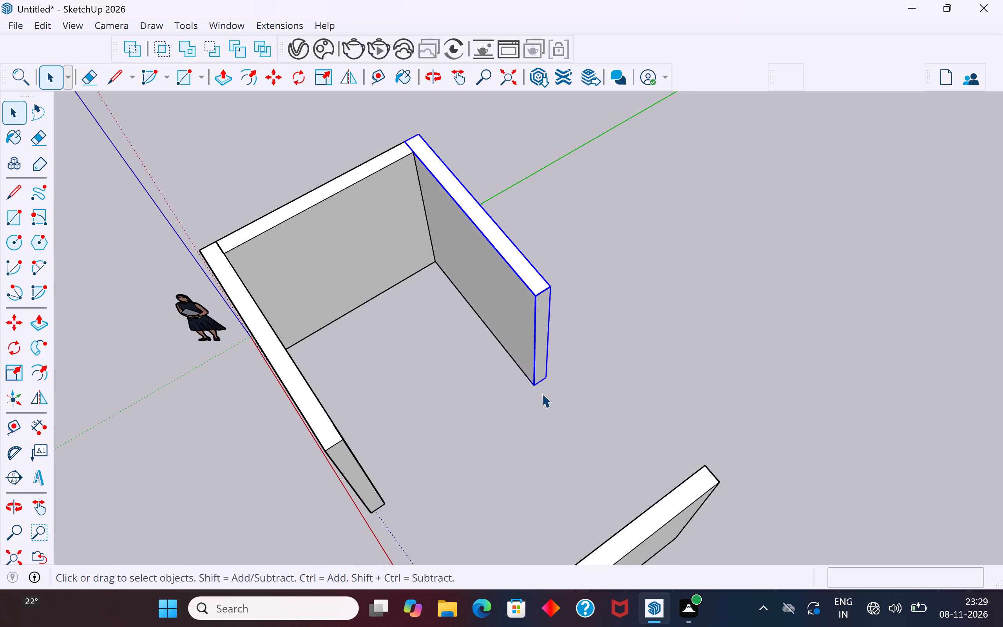
{"action": "key", "text": "m"}
{"action": "left_click", "coordinate": [531, 381]}
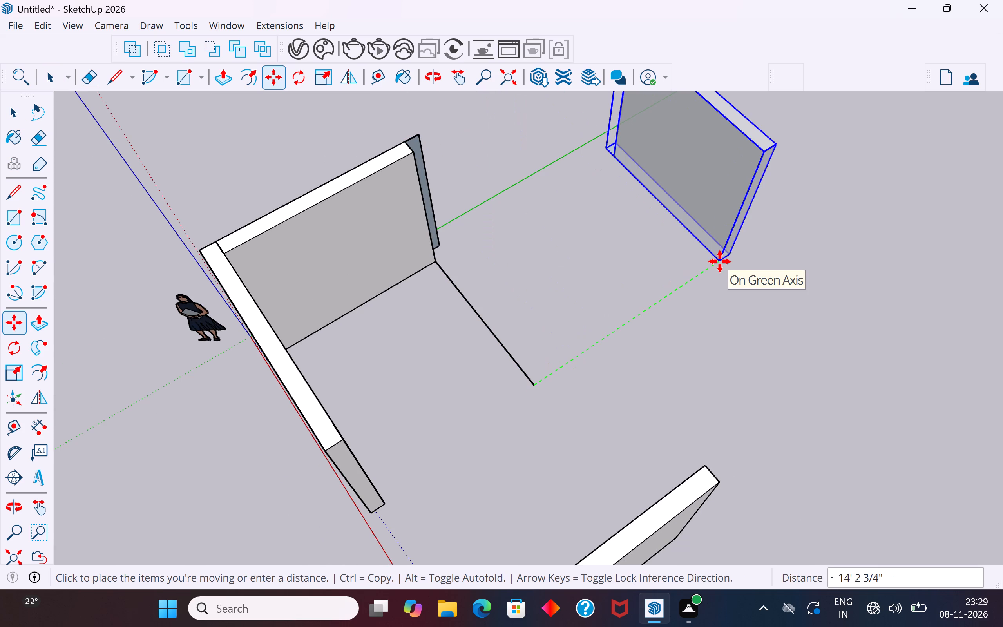
{"action": "left_click", "coordinate": [720, 261]}
{"action": "left_click", "coordinate": [16, 108]}
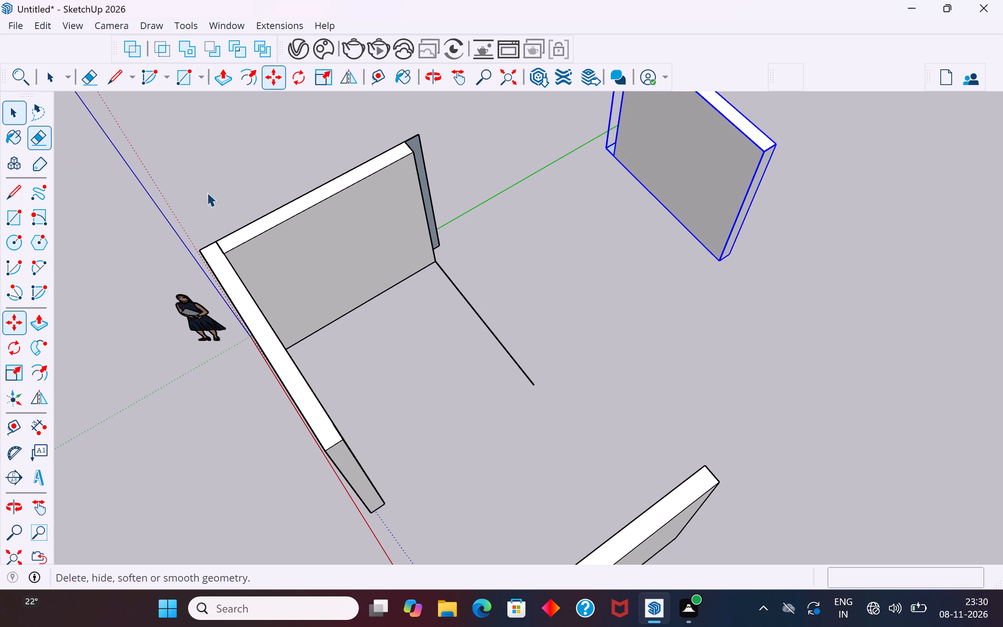
{"action": "left_click", "coordinate": [207, 192]}
Open the moved side wall's group and delete its large inner face.
{"action": "scroll", "coordinate": [355, 388], "scroll_direction": "down", "scroll_amount": 10}
{"action": "middle_click_drag", "start_coordinate": [422, 407], "coordinate": [943, 253]}
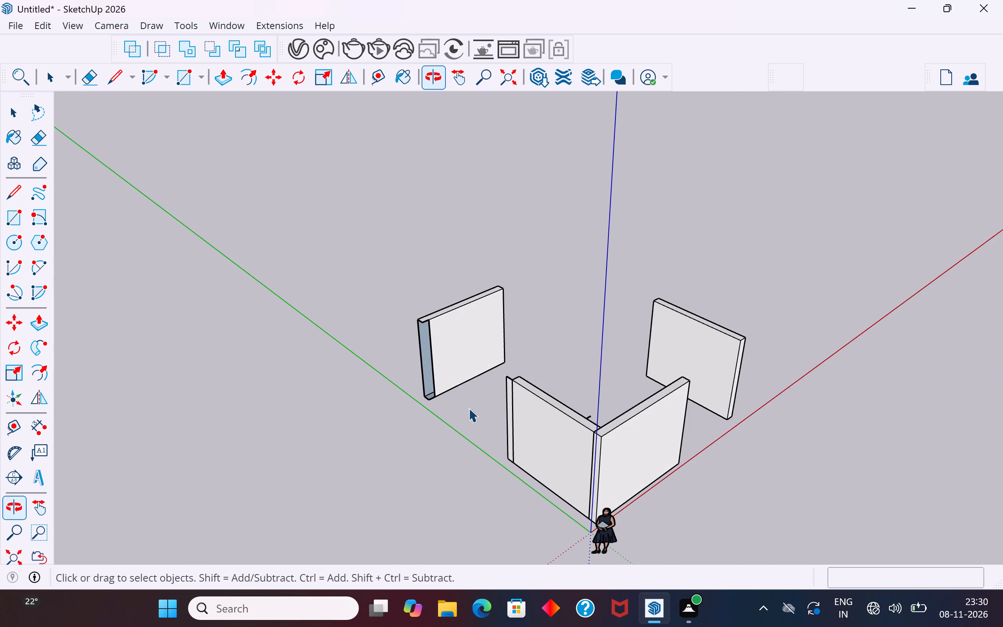
{"action": "scroll", "coordinate": [463, 406], "scroll_direction": "up", "scroll_amount": 4}
{"action": "scroll", "coordinate": [409, 387], "scroll_direction": "up", "scroll_amount": 6}
{"action": "left_click", "coordinate": [470, 320]}
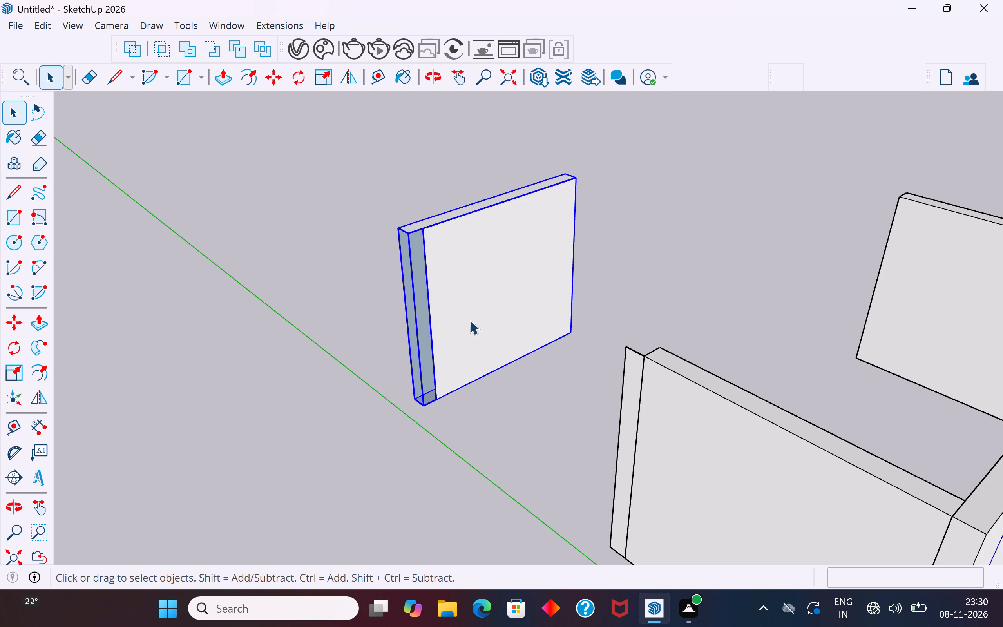
{"action": "double_click", "coordinate": [470, 320]}
{"action": "left_click", "coordinate": [489, 302]}
{"action": "key", "text": "Delete"}
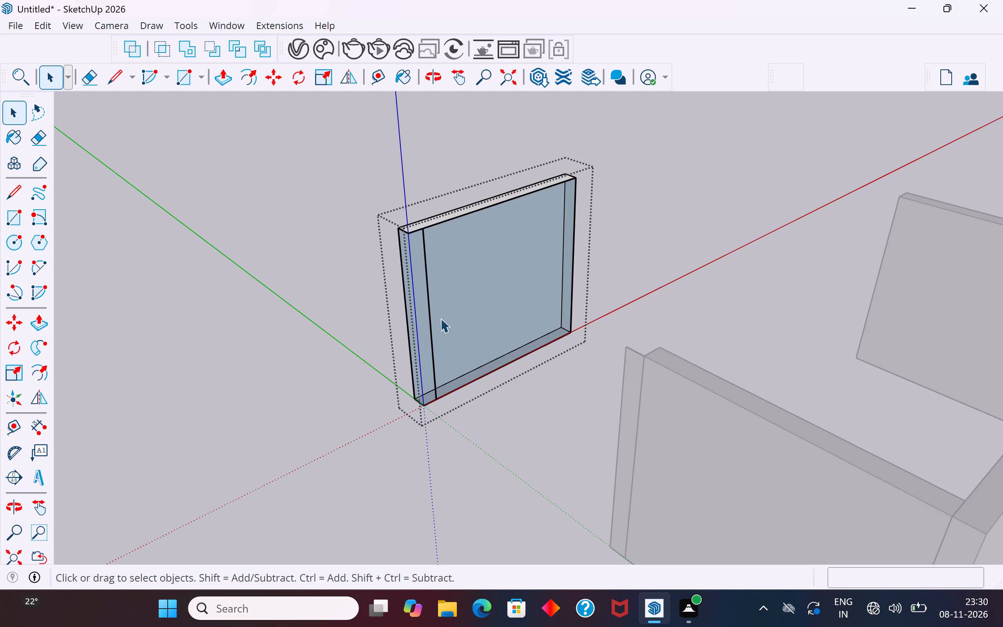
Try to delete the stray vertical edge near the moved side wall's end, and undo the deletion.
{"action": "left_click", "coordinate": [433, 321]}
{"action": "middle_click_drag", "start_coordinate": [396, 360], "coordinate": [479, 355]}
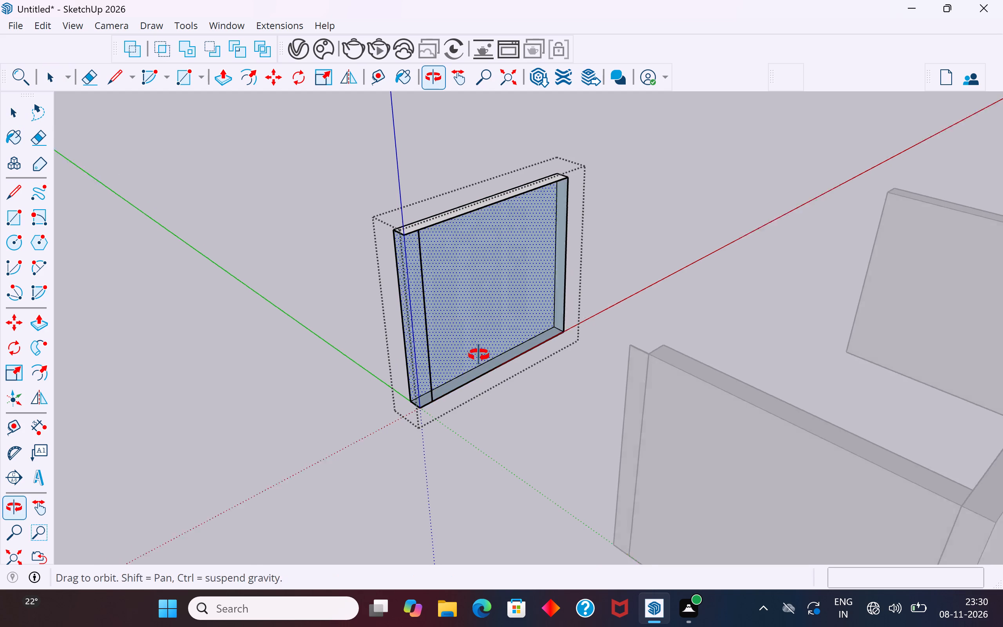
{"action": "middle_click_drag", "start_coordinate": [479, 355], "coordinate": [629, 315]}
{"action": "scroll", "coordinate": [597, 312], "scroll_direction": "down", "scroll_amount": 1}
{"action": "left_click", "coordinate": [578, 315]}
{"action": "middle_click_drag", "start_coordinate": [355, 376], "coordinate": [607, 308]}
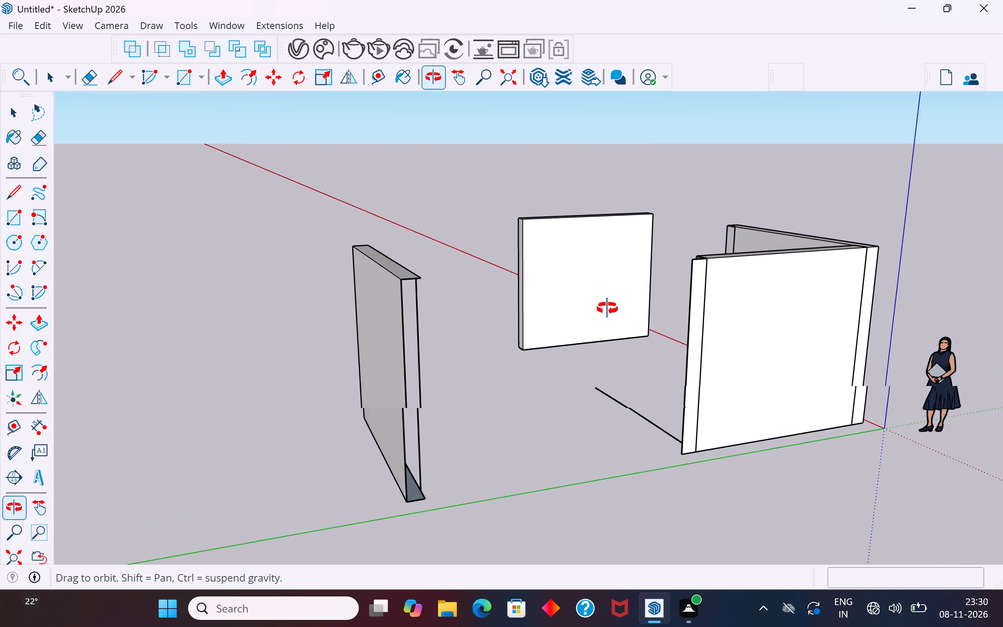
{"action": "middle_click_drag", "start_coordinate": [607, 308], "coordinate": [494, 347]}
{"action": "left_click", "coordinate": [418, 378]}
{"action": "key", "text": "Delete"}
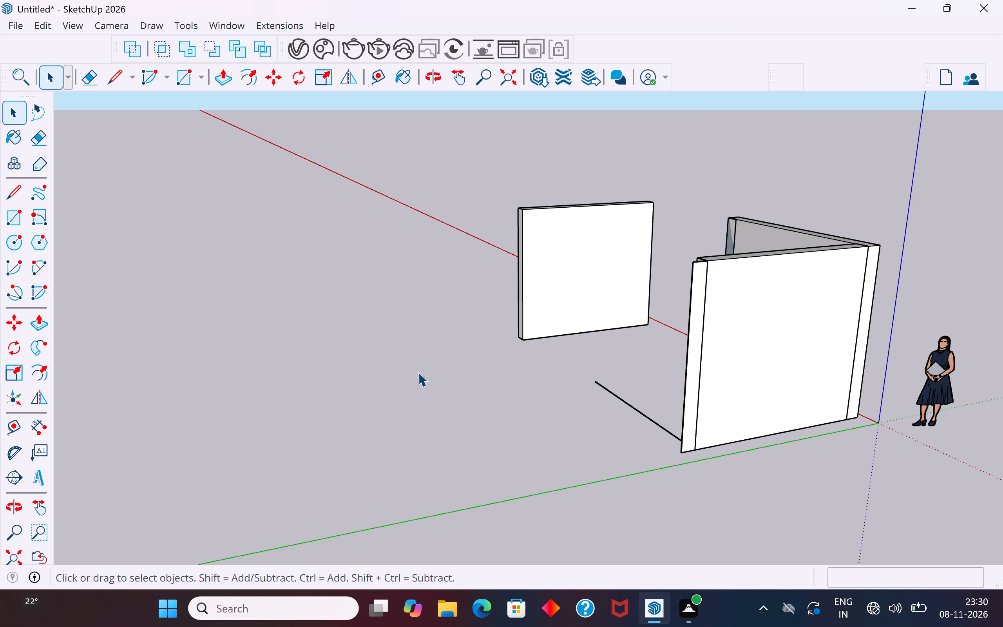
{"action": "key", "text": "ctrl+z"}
Inside the moved side wall's group, delete the stray vertical edge near its open end, and leave the group.
{"action": "left_click", "coordinate": [456, 388]}
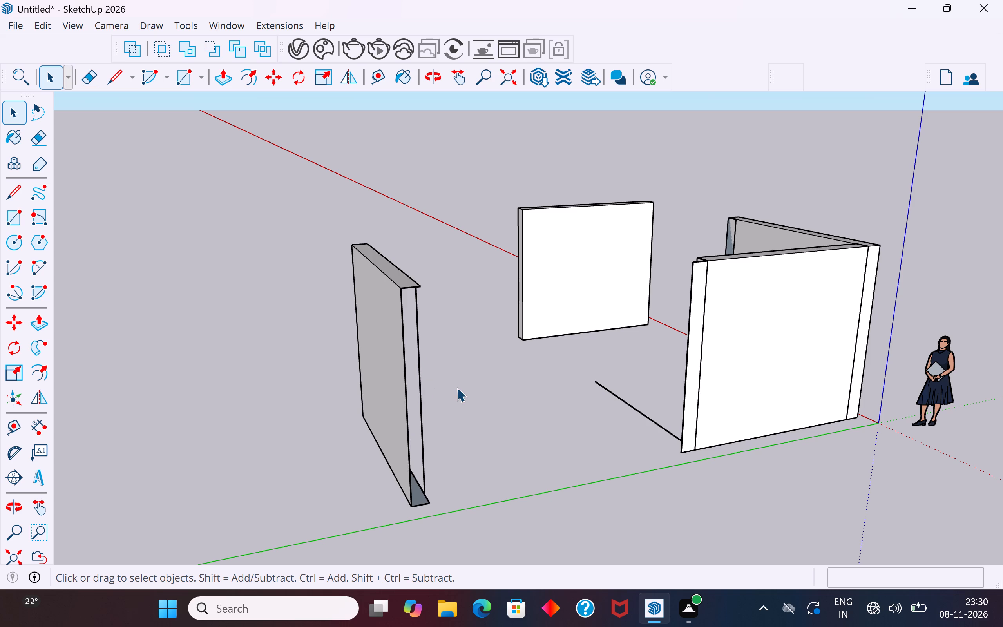
{"action": "double_click", "coordinate": [421, 373]}
{"action": "left_click", "coordinate": [417, 370]}
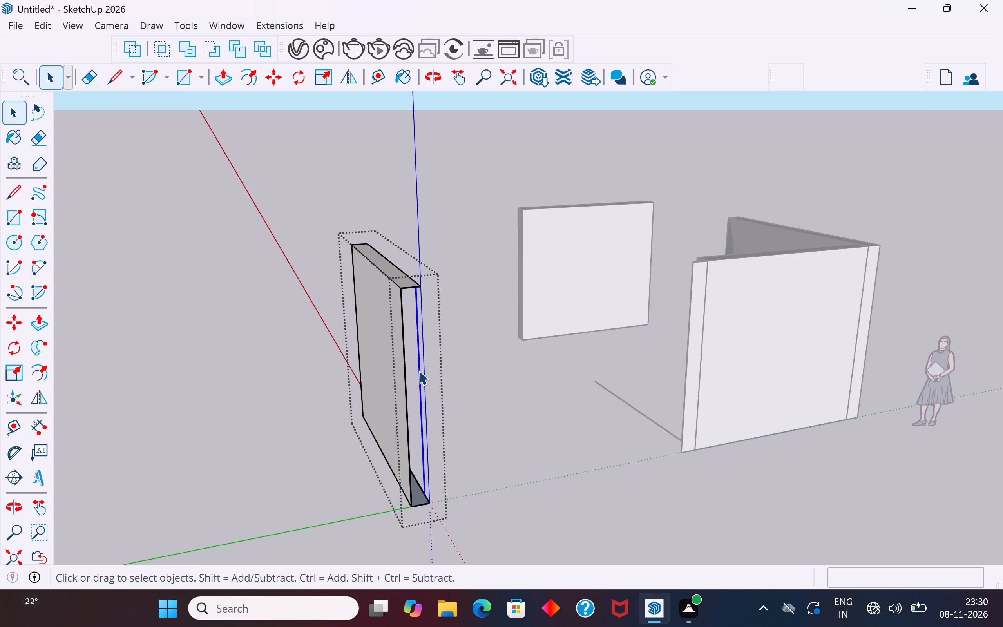
{"action": "key", "text": "Delete"}
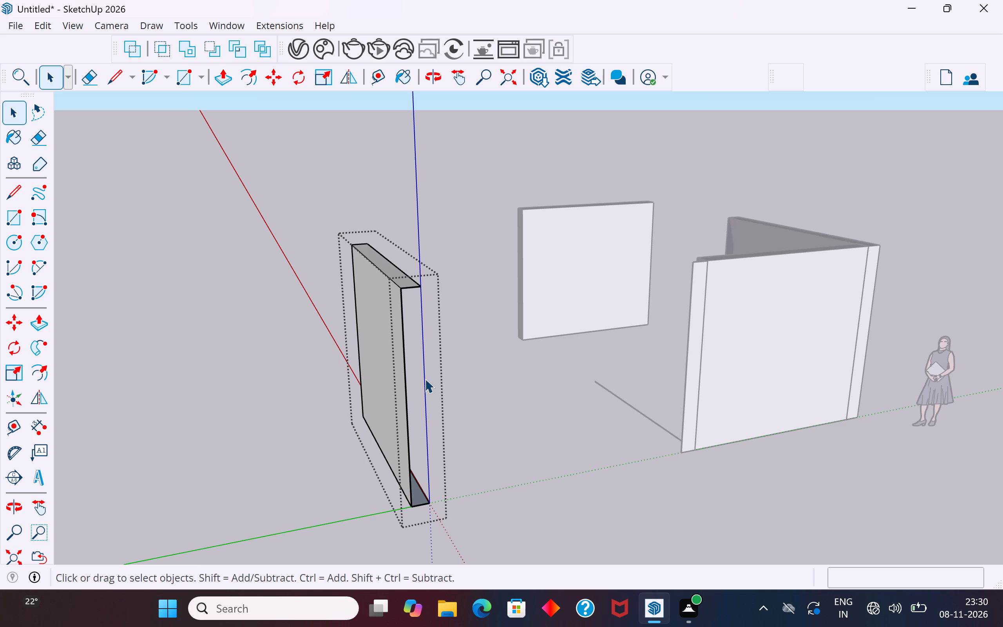
{"action": "left_click", "coordinate": [473, 384]}
Draw a vertical rectangle from the top inner corner to the bottom outer corner to close the side wall's open end.
{"action": "left_click", "coordinate": [17, 215]}
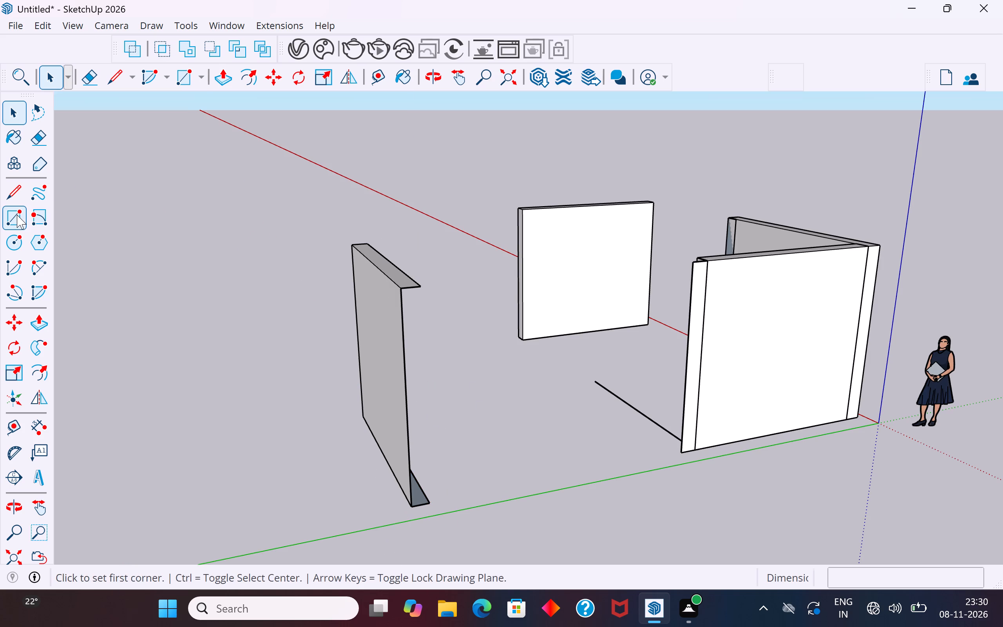
{"action": "left_click", "coordinate": [425, 286]}
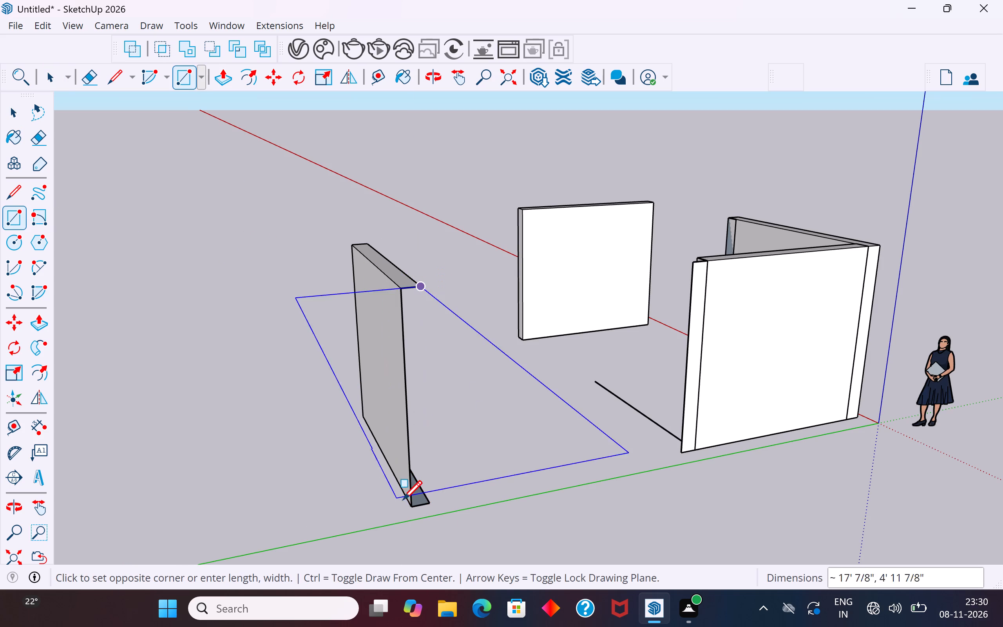
{"action": "left_click", "coordinate": [406, 506]}
Draw an 11' 2" by 10' rectangle between opposite corners of the side wall's open inner side to close it.
{"action": "middle_click_drag", "start_coordinate": [563, 457], "coordinate": [333, 538]}
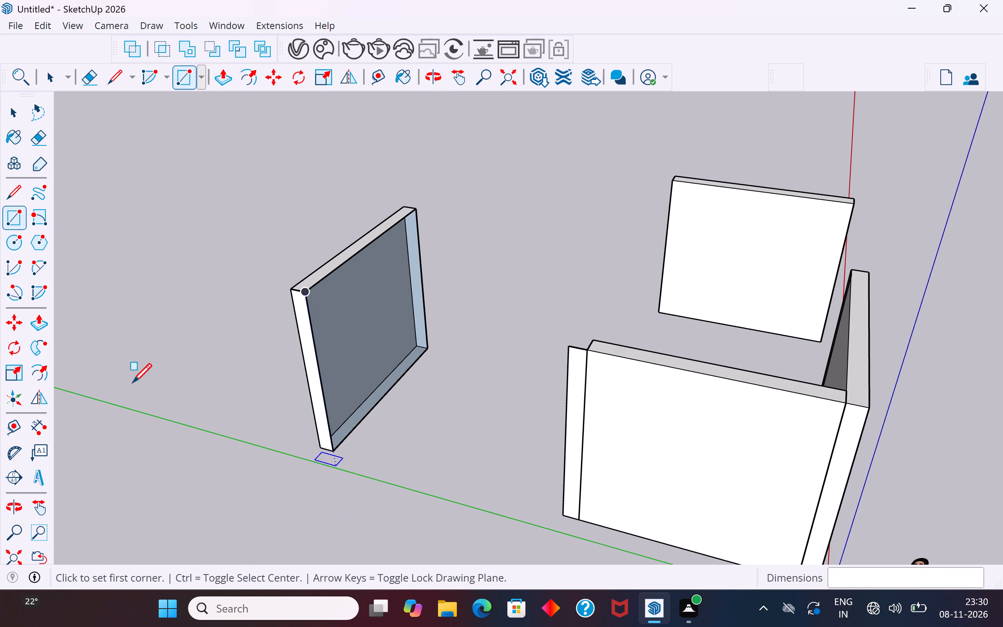
{"action": "left_click", "coordinate": [431, 351]}
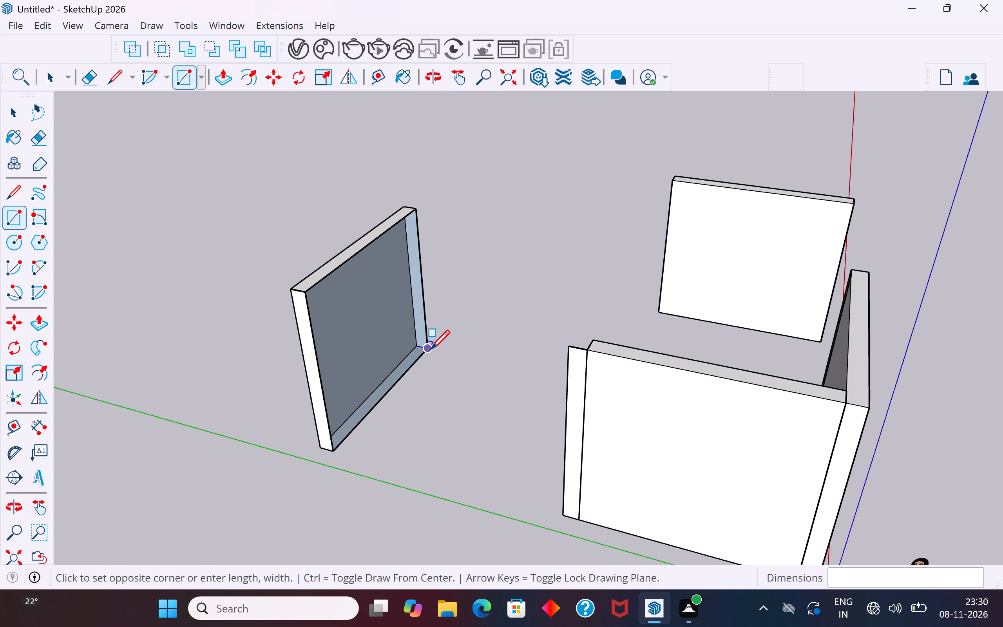
{"action": "left_click", "coordinate": [305, 286]}
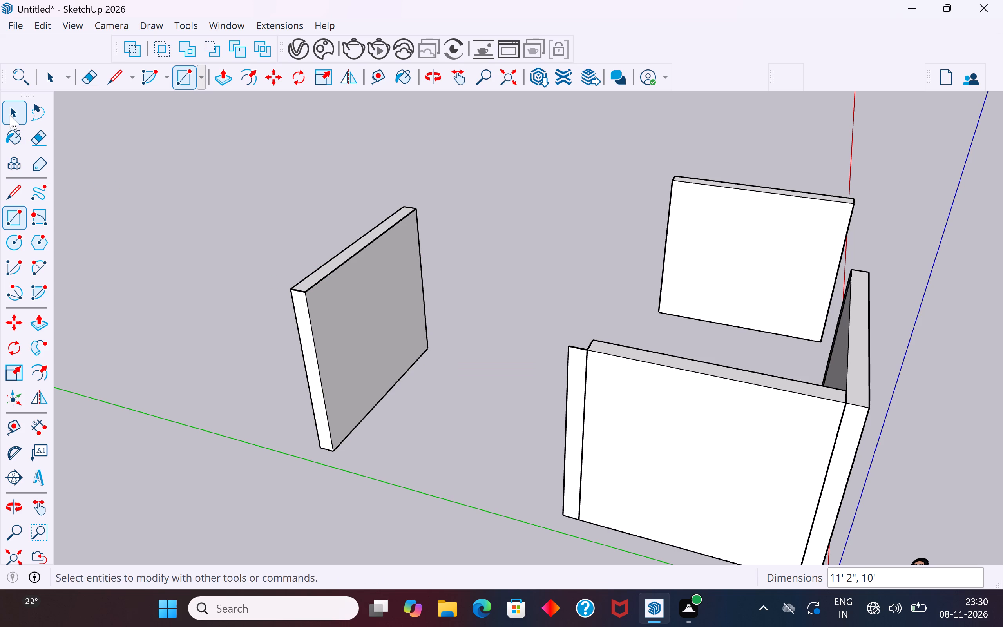
Examine the rebuilt side wall from above, its ends and underneath to check that all its sides are closed.
{"action": "left_click", "coordinate": [10, 115]}
{"action": "left_click", "coordinate": [207, 294]}
{"action": "scroll", "coordinate": [335, 236], "scroll_direction": "up", "scroll_amount": 16}
{"action": "middle_click_drag", "start_coordinate": [346, 248], "coordinate": [287, 205]}
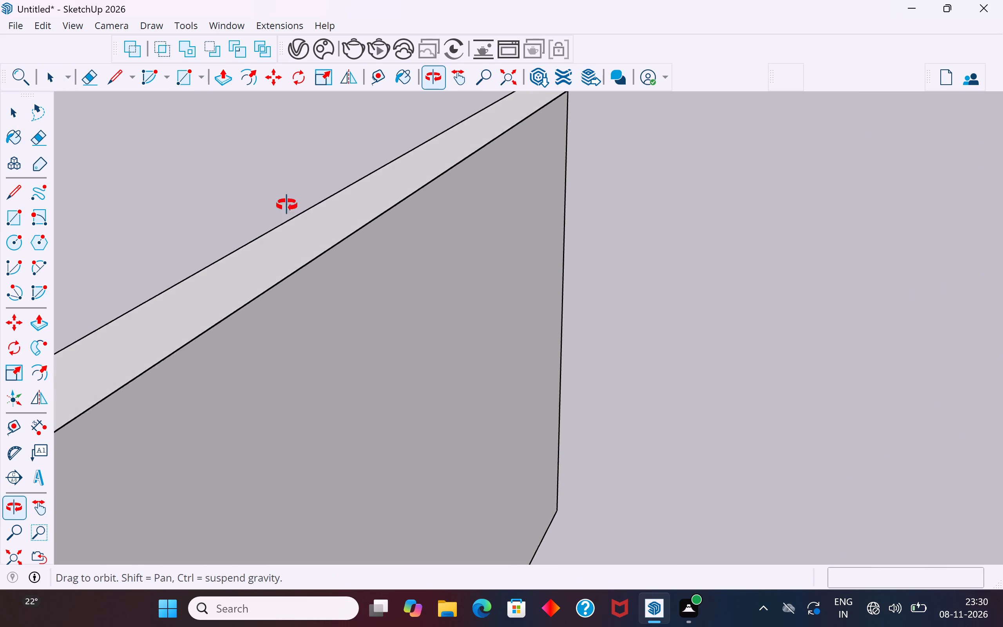
{"action": "middle_click_drag", "start_coordinate": [287, 205], "coordinate": [591, 261]}
{"action": "scroll", "coordinate": [590, 261], "scroll_direction": "up", "scroll_amount": 1}
{"action": "scroll", "coordinate": [362, 382], "scroll_direction": "down", "scroll_amount": 13}
{"action": "middle_click_drag", "start_coordinate": [404, 500], "coordinate": [275, 183]}
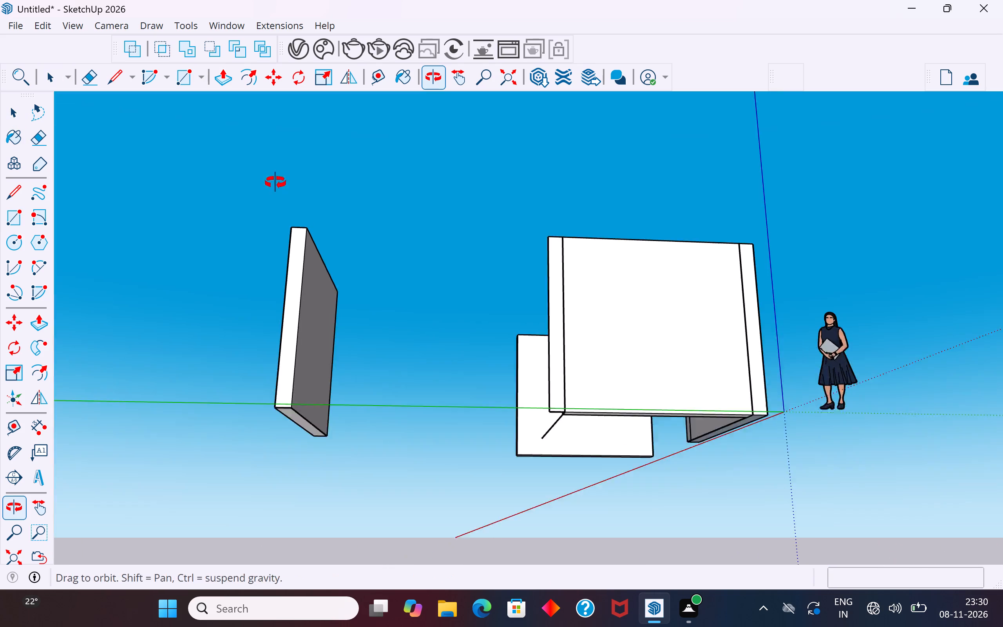
{"action": "middle_click_drag", "start_coordinate": [275, 183], "coordinate": [275, 182]}
{"action": "middle_click_drag", "start_coordinate": [250, 353], "coordinate": [315, 149]}
{"action": "scroll", "coordinate": [291, 292], "scroll_direction": "up", "scroll_amount": 14}
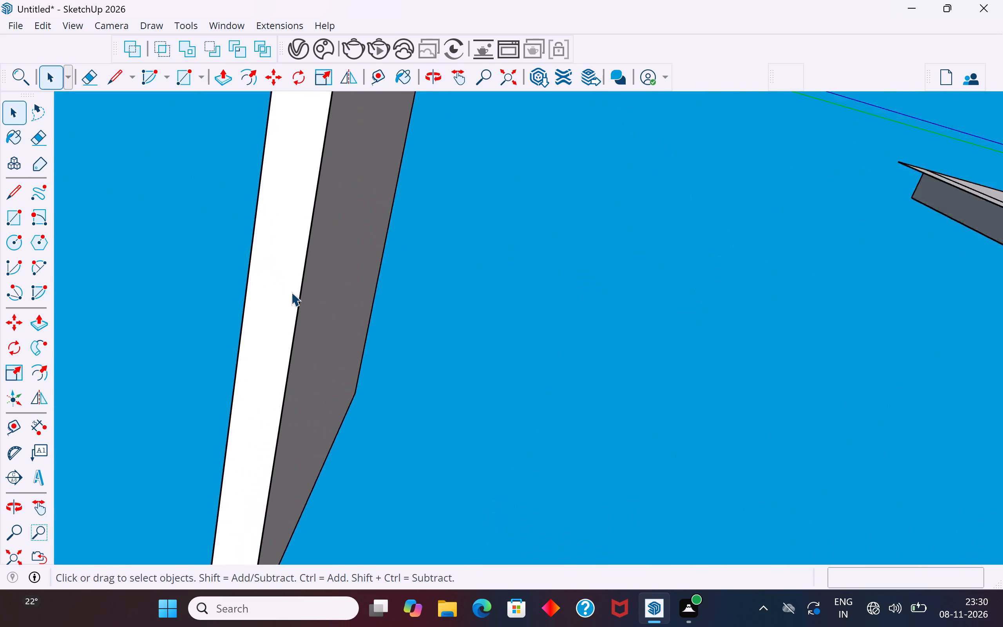
{"action": "scroll", "coordinate": [291, 292], "scroll_direction": "up", "scroll_amount": 2}
{"action": "middle_click_drag", "start_coordinate": [318, 309], "coordinate": [500, 540]}
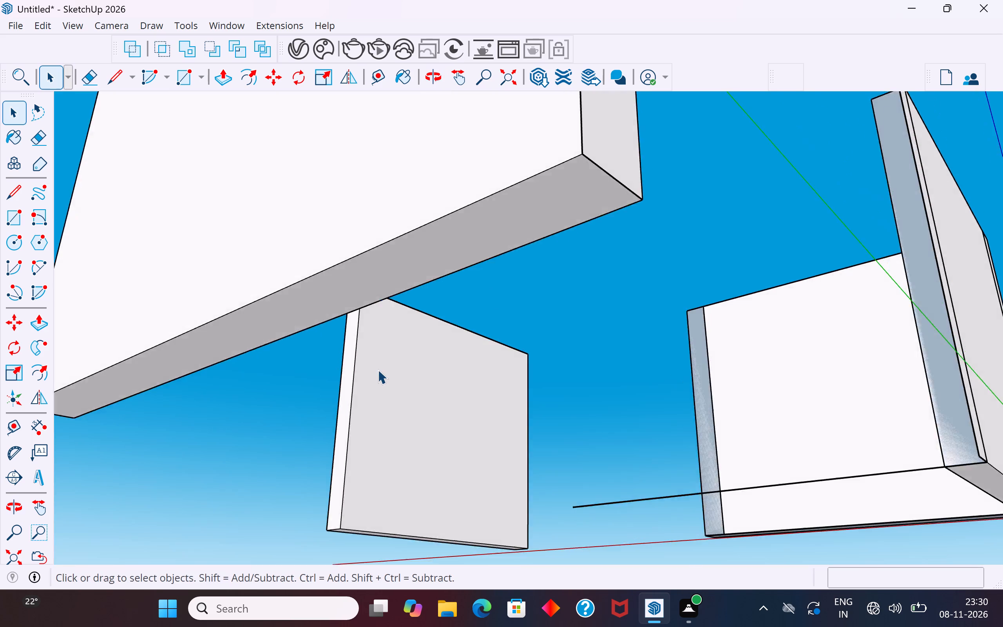
Examine the rebuilt side wall beside the other walls and select it to check which parts belong to its group.
{"action": "scroll", "coordinate": [376, 370], "scroll_direction": "down", "scroll_amount": 13}
{"action": "middle_click_drag", "start_coordinate": [366, 344], "coordinate": [936, 355]}
{"action": "middle_click_drag", "start_coordinate": [640, 310], "coordinate": [223, 551]}
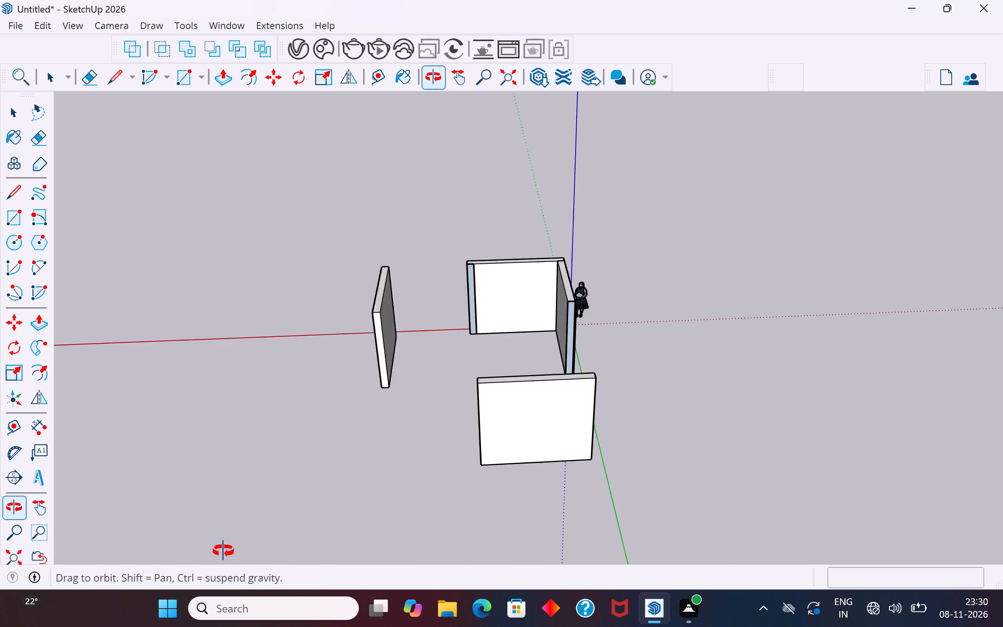
{"action": "middle_click_drag", "start_coordinate": [223, 551], "coordinate": [225, 551]}
{"action": "middle_click_drag", "start_coordinate": [527, 477], "coordinate": [123, 509]}
{"action": "middle_click_drag", "start_coordinate": [436, 439], "coordinate": [432, 455]}
{"action": "left_click_drag", "start_coordinate": [460, 233], "coordinate": [315, 447]}
{"action": "left_click", "coordinate": [417, 268]}
{"action": "left_click_drag", "start_coordinate": [417, 251], "coordinate": [418, 251]}
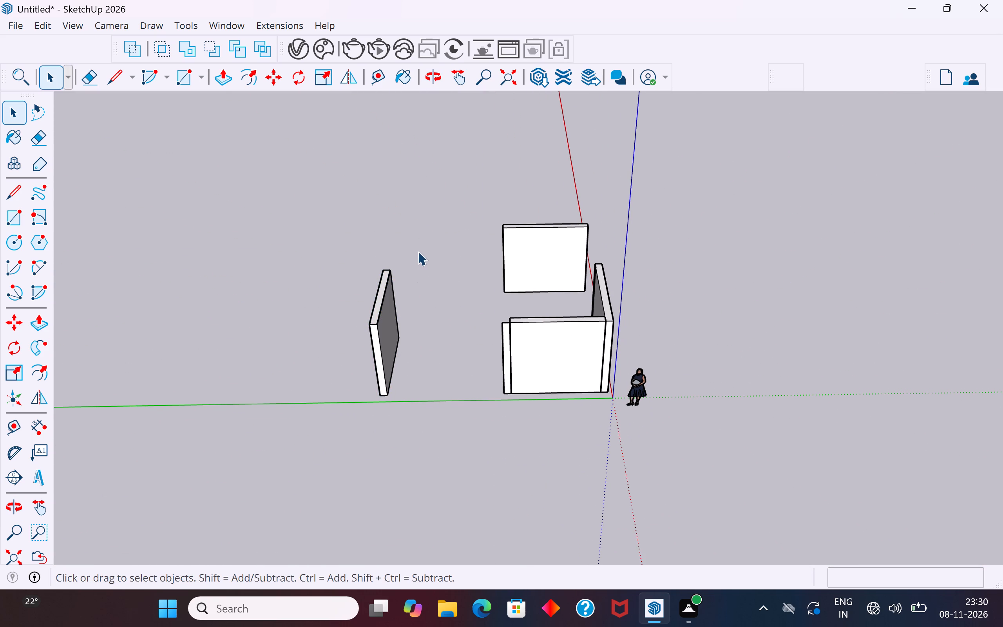
{"action": "left_click_drag", "start_coordinate": [418, 251], "coordinate": [328, 407]}
{"action": "scroll", "coordinate": [371, 319], "scroll_direction": "up", "scroll_amount": 9}
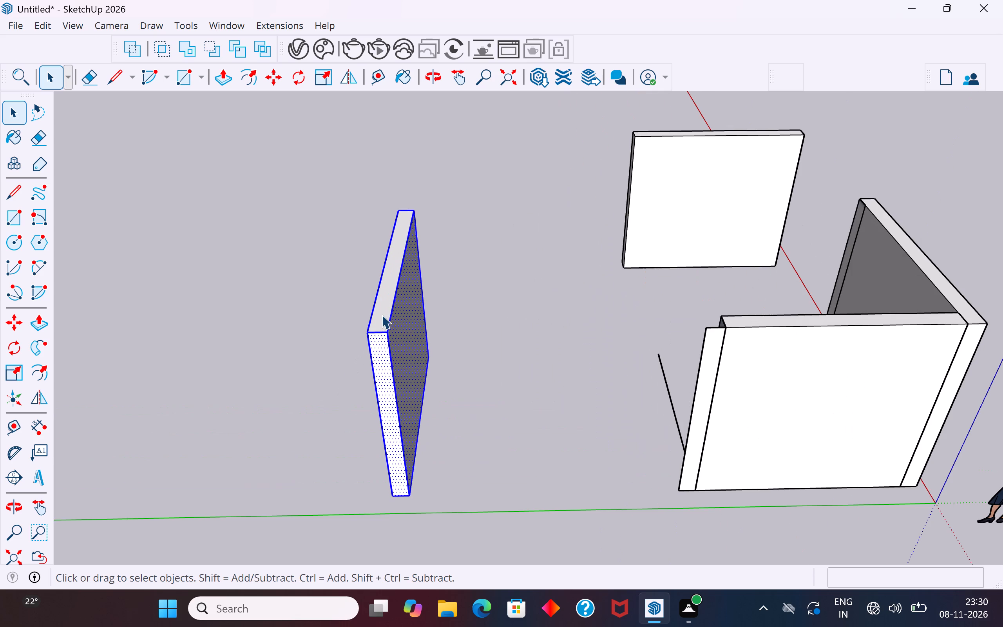
{"action": "left_click", "coordinate": [383, 314], "text": "shift"}
{"action": "left_click", "coordinate": [383, 314]}
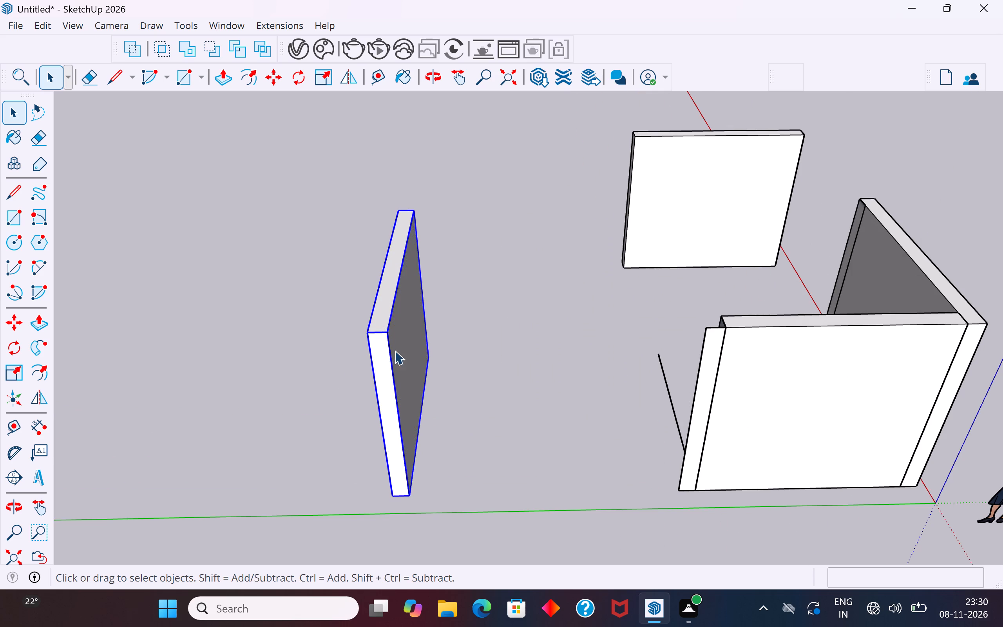
{"action": "left_click", "coordinate": [484, 355]}
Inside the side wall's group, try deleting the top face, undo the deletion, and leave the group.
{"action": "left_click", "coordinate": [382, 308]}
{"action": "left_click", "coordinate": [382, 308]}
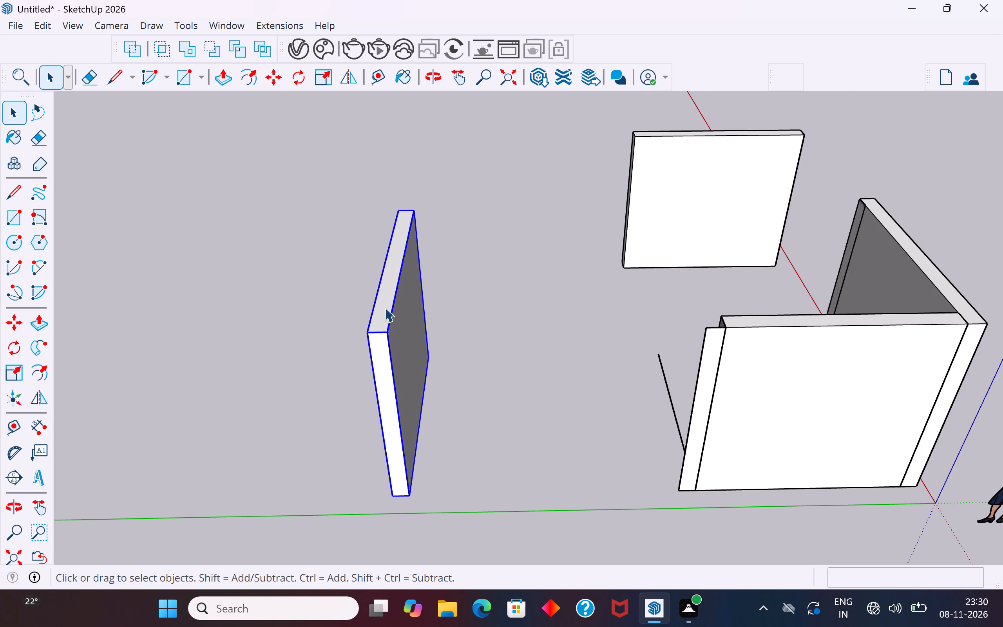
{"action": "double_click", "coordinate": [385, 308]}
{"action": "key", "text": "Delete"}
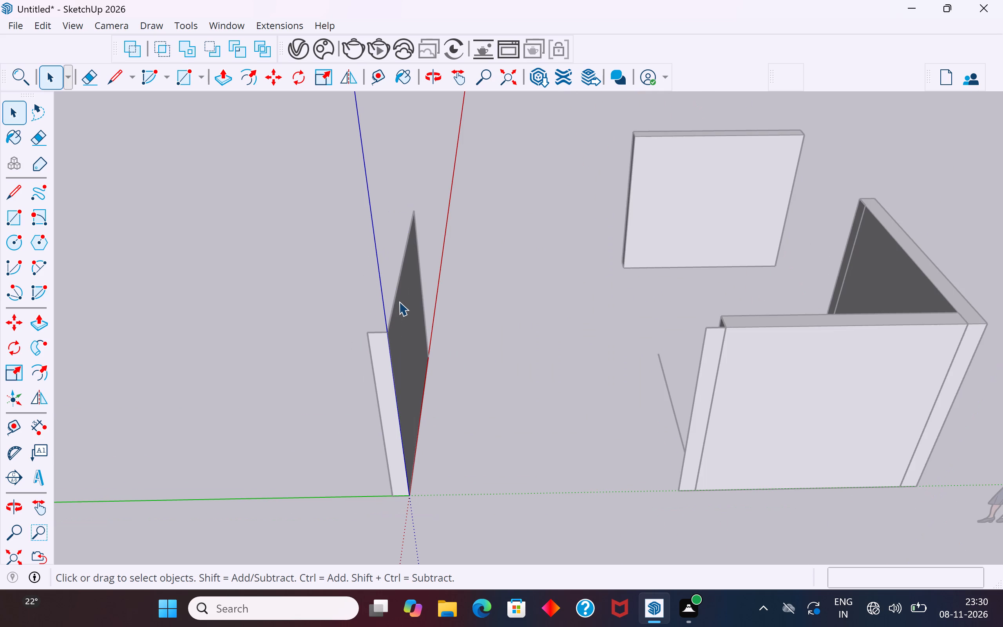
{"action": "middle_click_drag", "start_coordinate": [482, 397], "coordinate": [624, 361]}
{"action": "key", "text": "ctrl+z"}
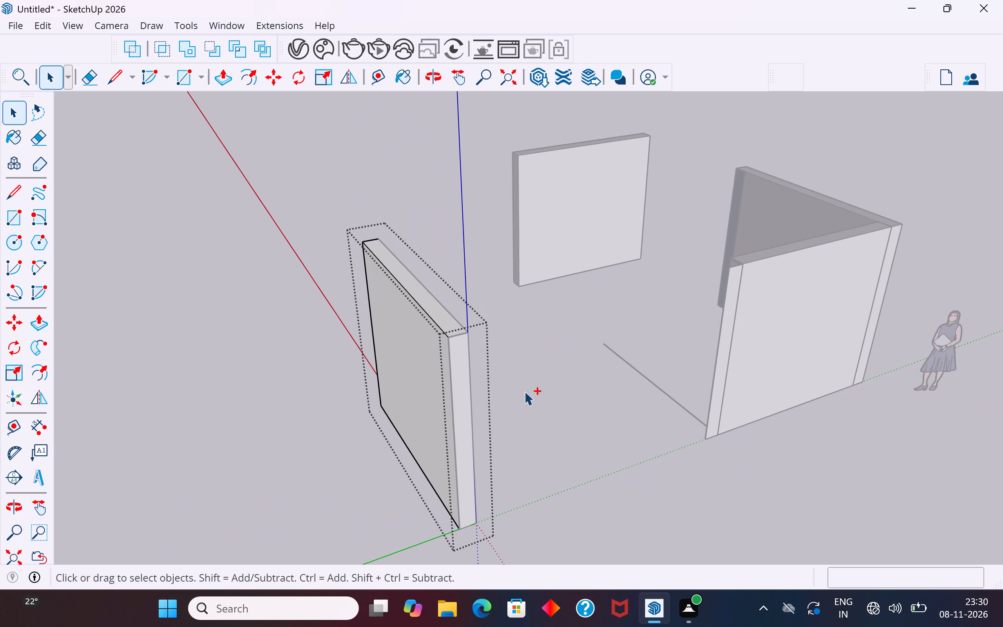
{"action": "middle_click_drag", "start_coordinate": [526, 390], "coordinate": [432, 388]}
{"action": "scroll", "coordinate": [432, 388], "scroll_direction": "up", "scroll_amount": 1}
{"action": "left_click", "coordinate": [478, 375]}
Group the whole side wall together with its loose closing faces, and check that it selects as one object.
{"action": "left_click_drag", "start_coordinate": [483, 166], "coordinate": [277, 544]}
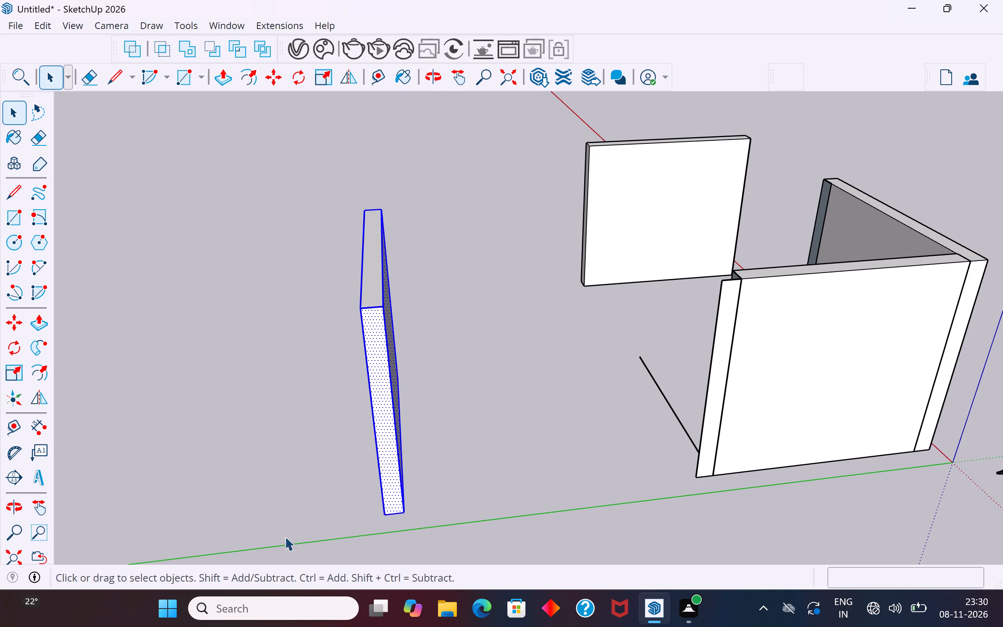
{"action": "right_click", "coordinate": [386, 470]}
{"action": "left_click", "coordinate": [483, 168]}
{"action": "left_click", "coordinate": [444, 355]}
{"action": "scroll", "coordinate": [444, 355], "scroll_direction": "down", "scroll_amount": 6}
{"action": "middle_click_drag", "start_coordinate": [423, 426], "coordinate": [451, 522]}
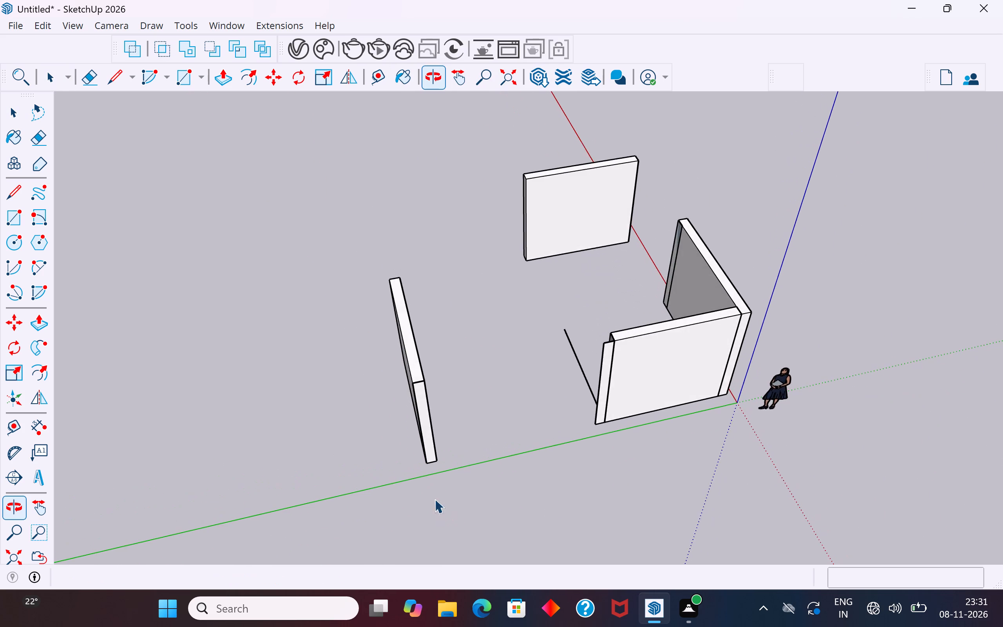
{"action": "scroll", "coordinate": [433, 469], "scroll_direction": "up", "scroll_amount": 4}
{"action": "middle_click_drag", "start_coordinate": [483, 453], "coordinate": [388, 499]}
{"action": "left_click", "coordinate": [396, 430]}
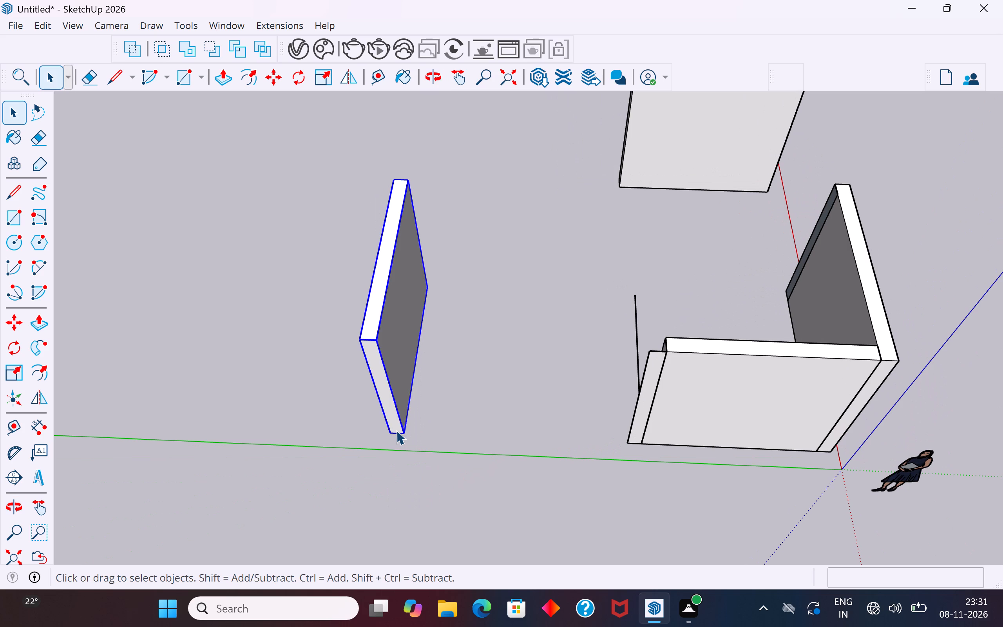
Delete the long stray ground line extending from the free end of the wall along the green axis.
{"action": "middle_click_drag", "start_coordinate": [500, 464], "coordinate": [879, 470]}
{"action": "scroll", "coordinate": [291, 473], "scroll_direction": "down", "scroll_amount": 5}
{"action": "middle_click_drag", "start_coordinate": [377, 407], "coordinate": [384, 407]}
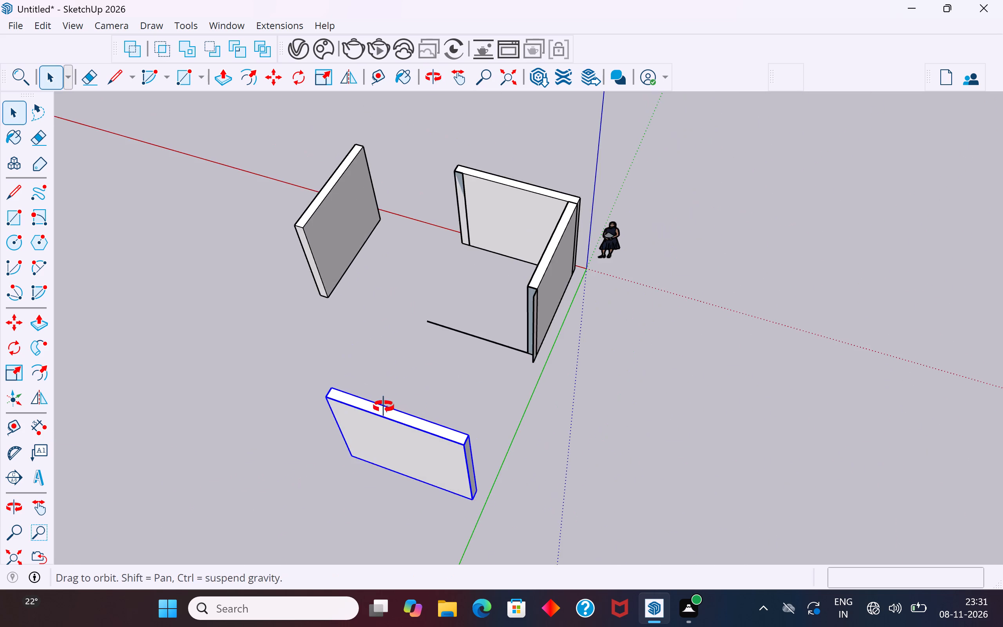
{"action": "middle_click_drag", "start_coordinate": [384, 407], "coordinate": [663, 411]}
{"action": "scroll", "coordinate": [387, 249], "scroll_direction": "up", "scroll_amount": 14}
{"action": "middle_click_drag", "start_coordinate": [358, 298], "coordinate": [516, 267]}
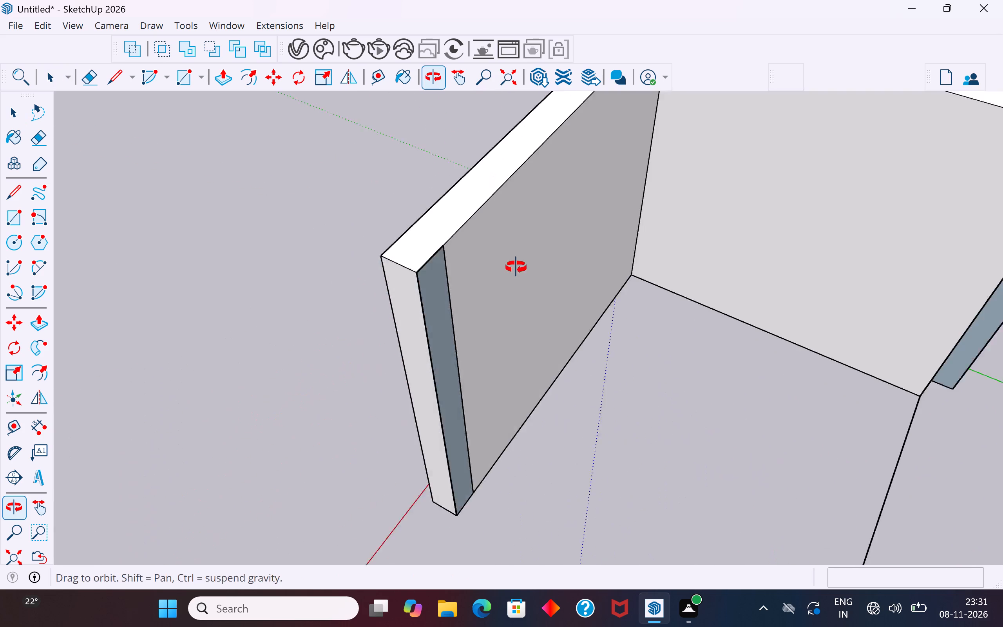
{"action": "middle_click_drag", "start_coordinate": [516, 267], "coordinate": [531, 257]}
{"action": "scroll", "coordinate": [449, 310], "scroll_direction": "up", "scroll_amount": 3}
{"action": "left_click", "coordinate": [466, 315]}
{"action": "scroll", "coordinate": [323, 369], "scroll_direction": "down", "scroll_amount": 5}
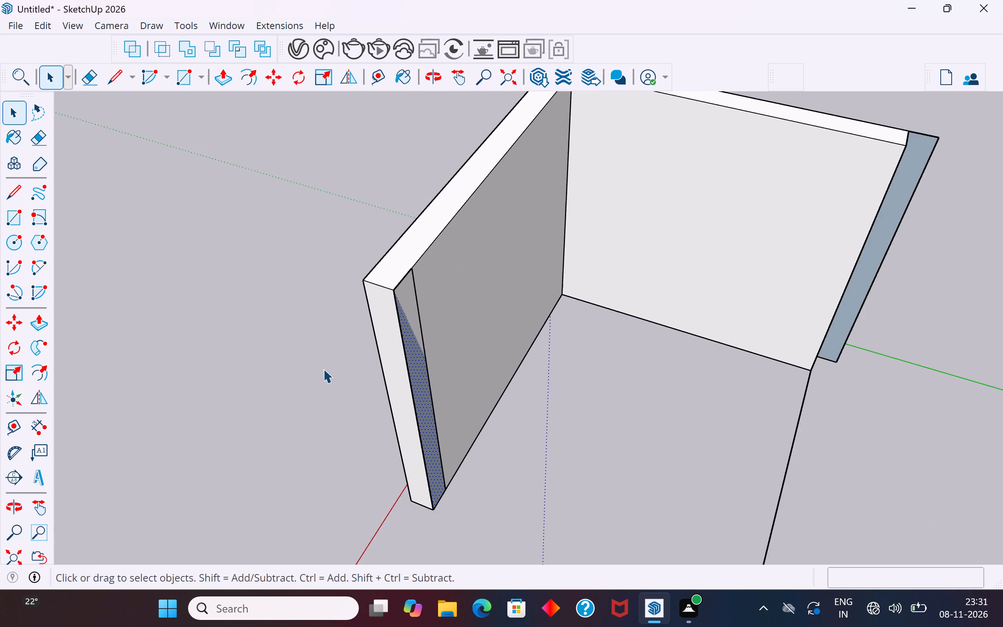
{"action": "scroll", "coordinate": [323, 369], "scroll_direction": "down", "scroll_amount": 6}
{"action": "left_click_drag", "start_coordinate": [668, 403], "coordinate": [560, 487]}
{"action": "key", "text": "Delete"}
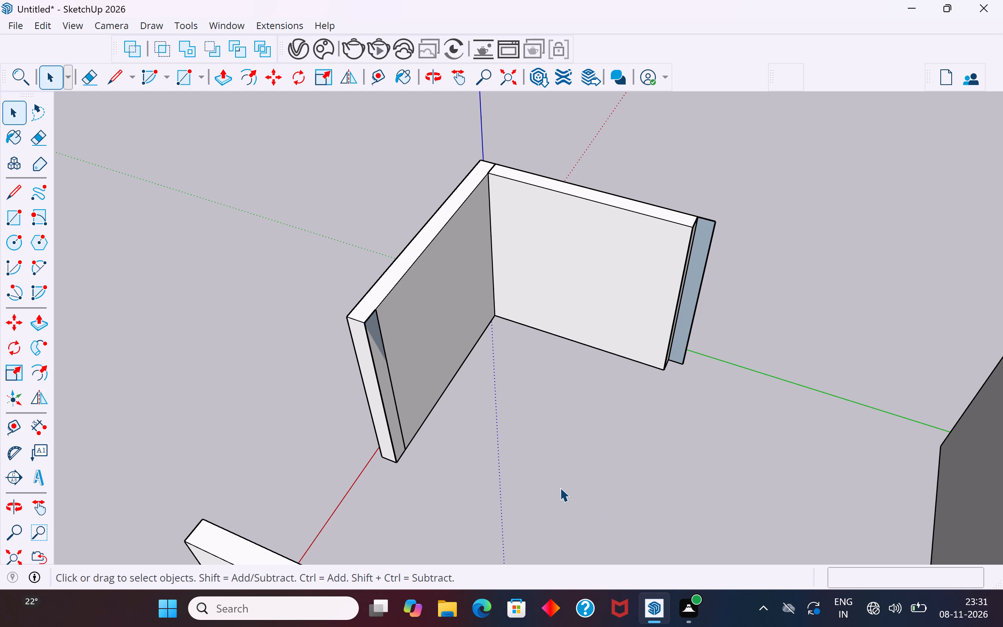
Delete the leftover strip face projecting beyond the green-axis wall's free end, along with its remaining edges.
{"action": "left_click", "coordinate": [692, 268]}
{"action": "key", "text": "Delete"}
{"action": "left_click_drag", "start_coordinate": [737, 211], "coordinate": [704, 320]}
{"action": "key", "text": "Delete"}
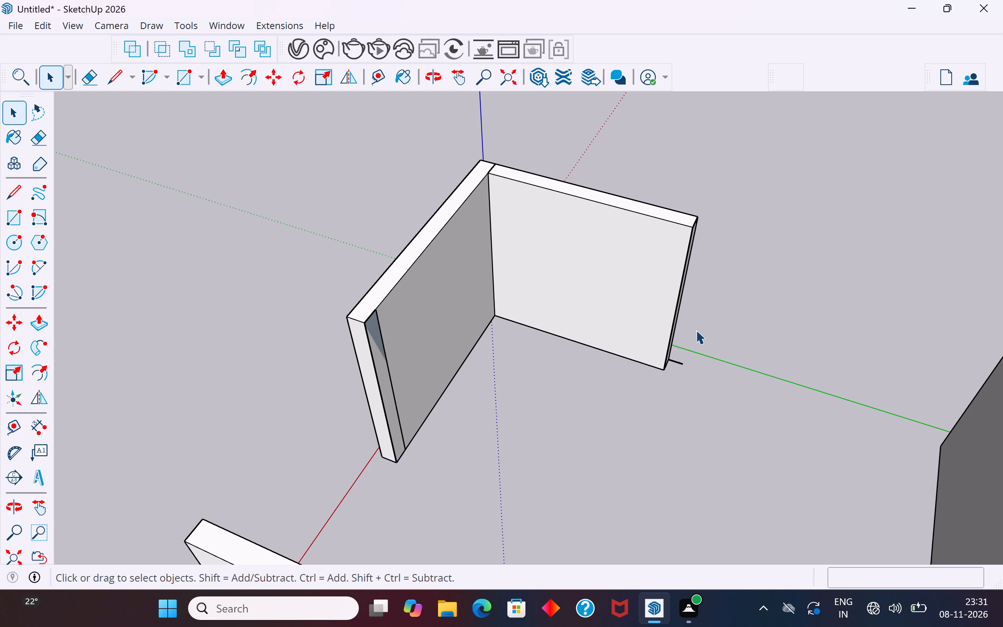
{"action": "left_click_drag", "start_coordinate": [686, 358], "coordinate": [669, 378]}
{"action": "key", "text": "Delete"}
Delete the loose face covering the free end of the green-axis wall.
{"action": "middle_click_drag", "start_coordinate": [710, 361], "coordinate": [489, 352]}
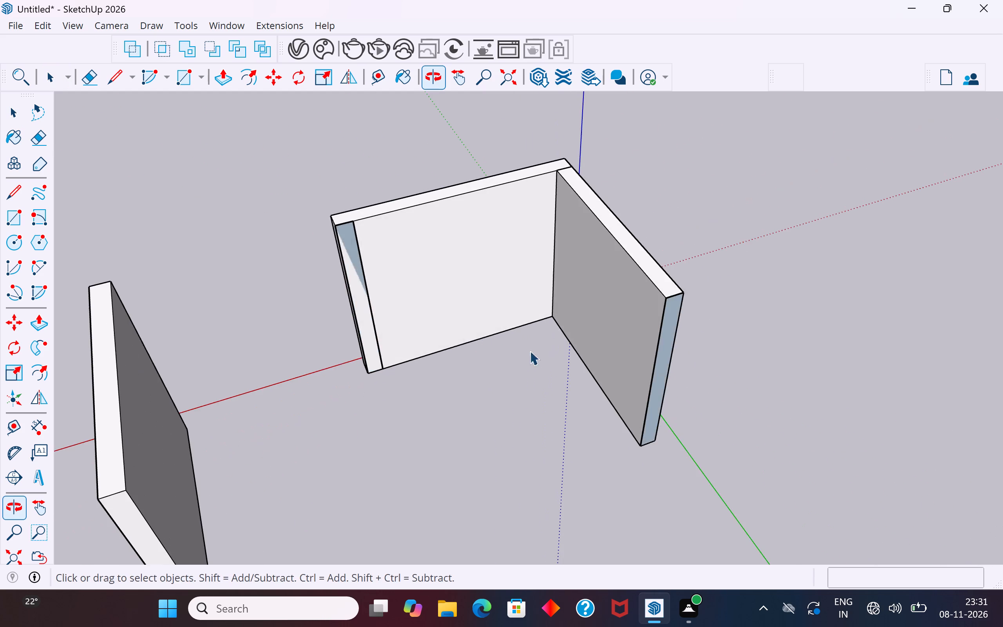
{"action": "scroll", "coordinate": [641, 335], "scroll_direction": "up", "scroll_amount": 4}
{"action": "left_click", "coordinate": [687, 319]}
{"action": "key", "text": "Delete"}
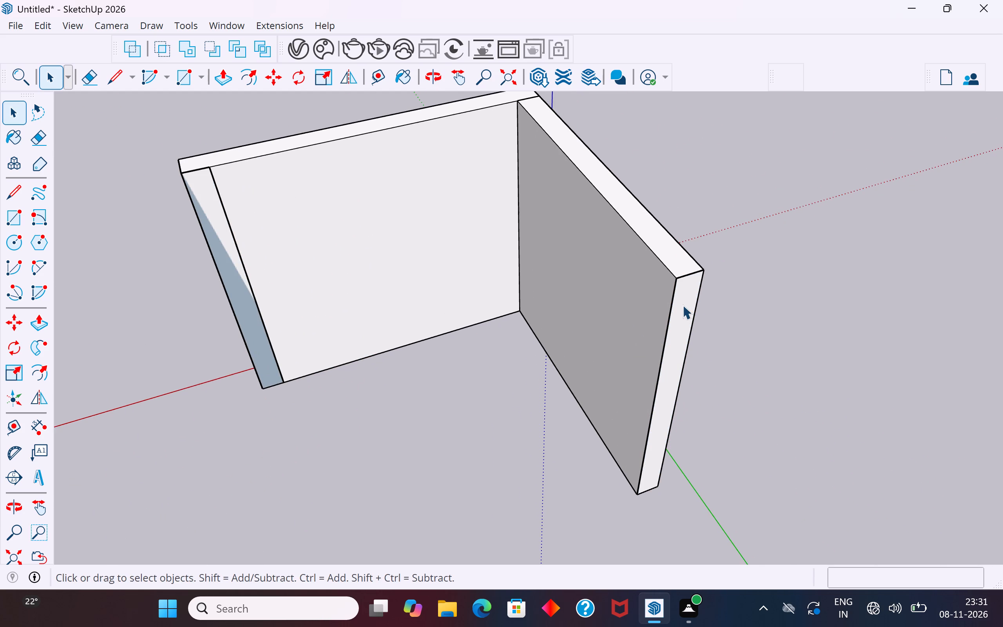
Move the green-axis wall's group away from its corner by about 9' 5" in the negative red direction.
{"action": "scroll", "coordinate": [688, 357], "scroll_direction": "down", "scroll_amount": 5}
{"action": "left_click", "coordinate": [607, 277]}
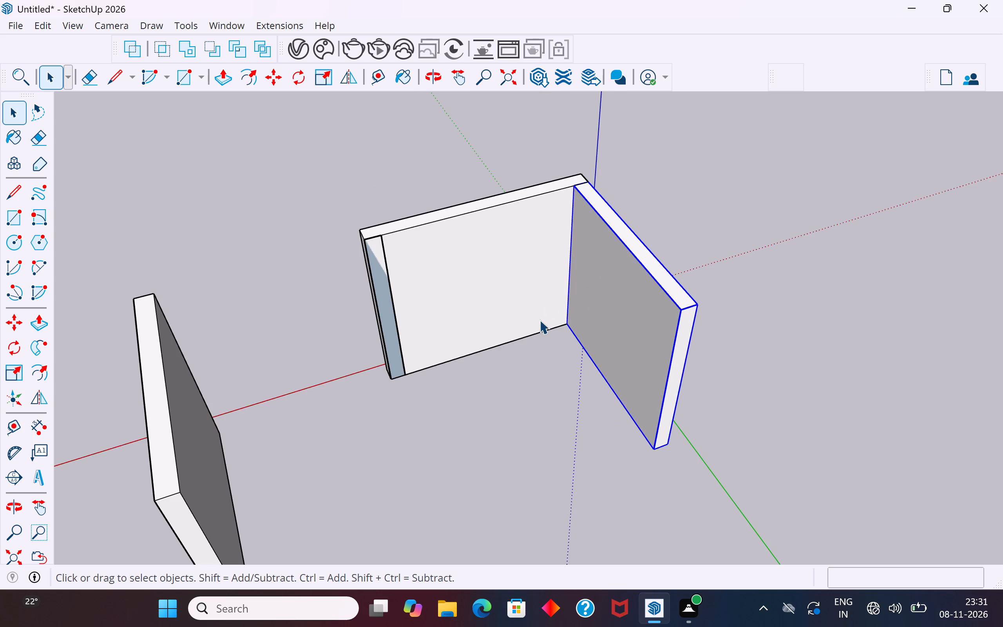
{"action": "key", "text": "m"}
{"action": "left_click", "coordinate": [565, 326]}
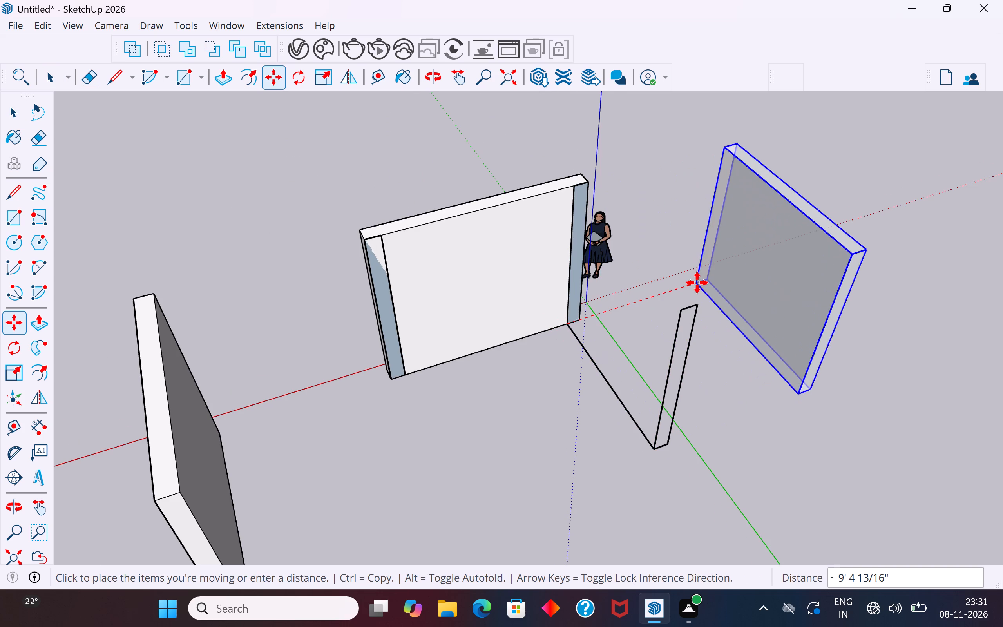
{"action": "left_click", "coordinate": [697, 283]}
Delete the loose edges left behind where the green-axis wall stood.
{"action": "left_click", "coordinate": [24, 111]}
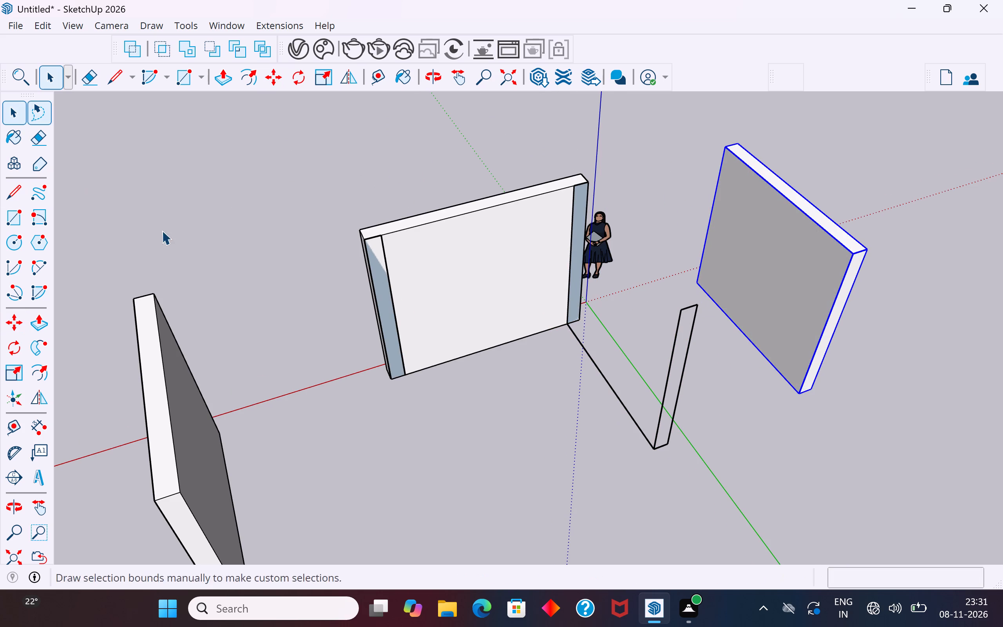
{"action": "left_click", "coordinate": [162, 230]}
{"action": "left_click_drag", "start_coordinate": [721, 323], "coordinate": [617, 461]}
{"action": "key", "text": "Delete"}
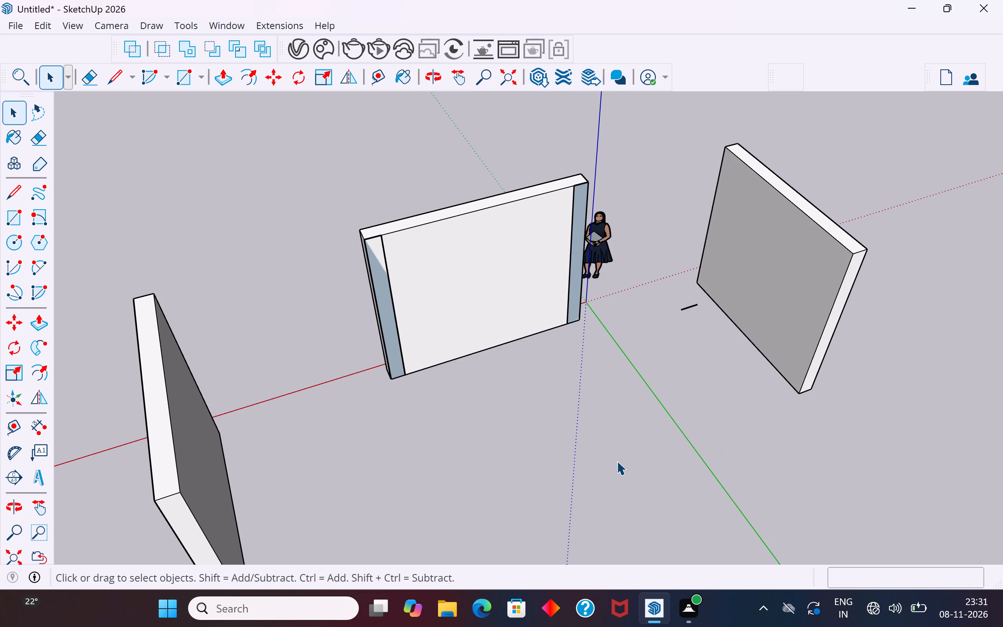
{"action": "left_click_drag", "start_coordinate": [694, 301], "coordinate": [656, 335]}
{"action": "key", "text": "Delete"}
Delete the loose vertical strip face and its inner edge at the red-axis wall's end farthest from the origin.
{"action": "scroll", "coordinate": [423, 280], "scroll_direction": "up", "scroll_amount": 2}
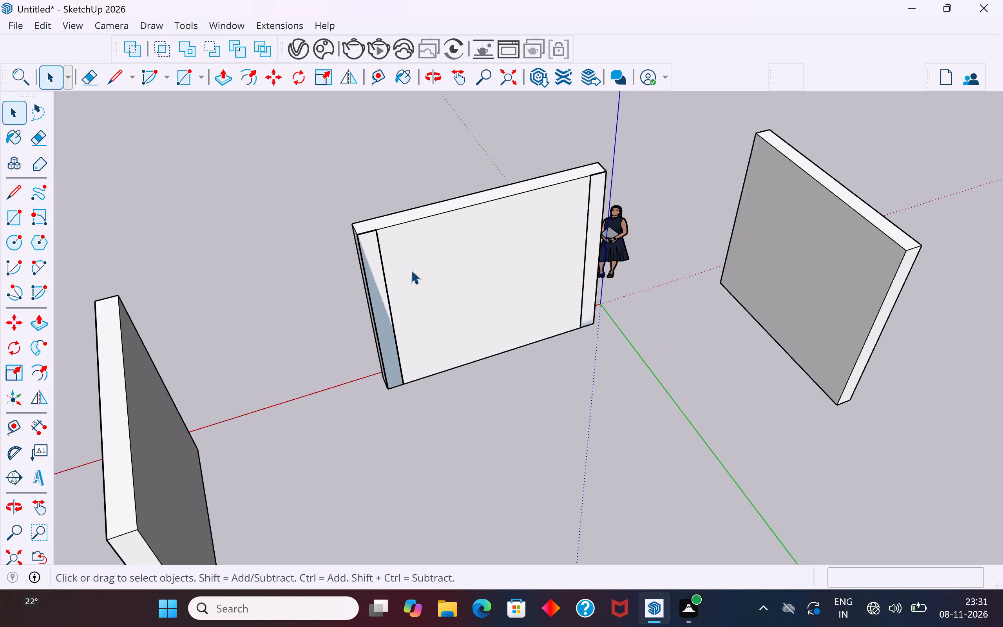
{"action": "scroll", "coordinate": [411, 270], "scroll_direction": "up", "scroll_amount": 2}
{"action": "middle_click_drag", "start_coordinate": [396, 286], "coordinate": [683, 234]}
{"action": "scroll", "coordinate": [502, 320], "scroll_direction": "up", "scroll_amount": 6}
{"action": "middle_click_drag", "start_coordinate": [462, 352], "coordinate": [340, 381]}
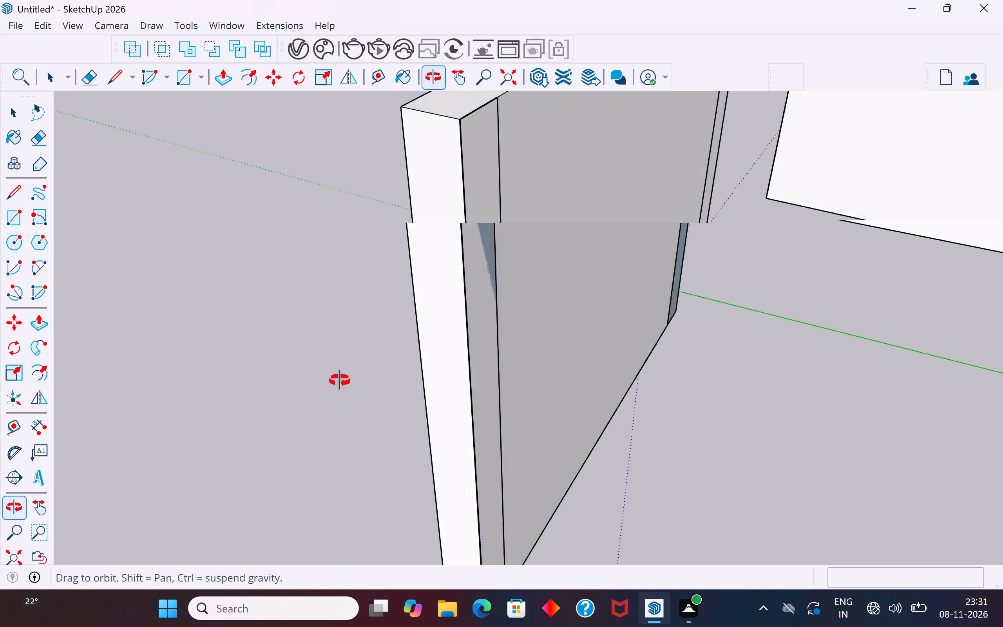
{"action": "middle_click_drag", "start_coordinate": [340, 381], "coordinate": [313, 399]}
{"action": "left_click", "coordinate": [507, 367]}
{"action": "key", "text": "Delete"}
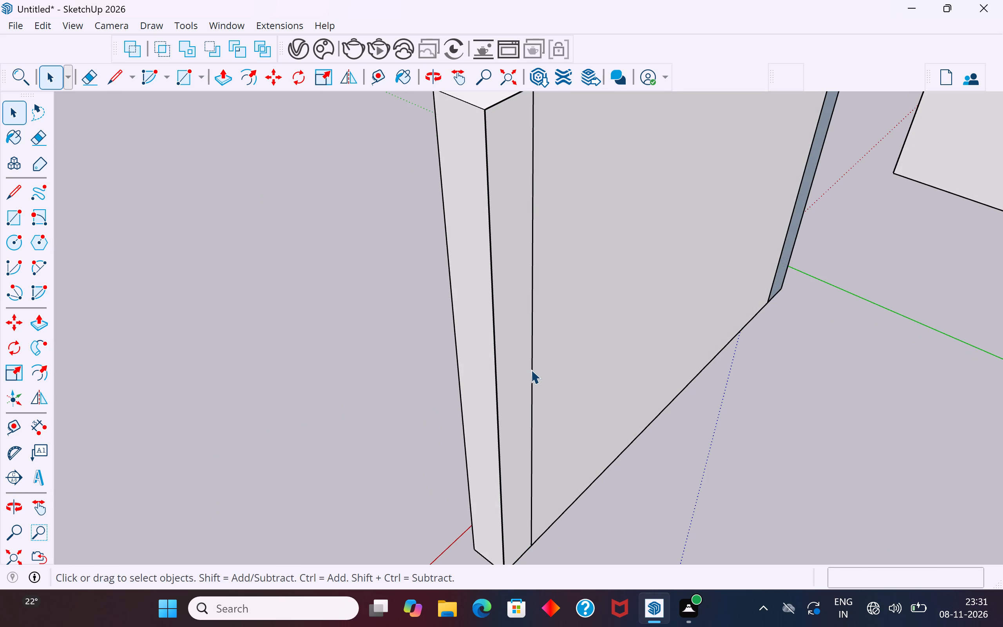
{"action": "left_click", "coordinate": [532, 368]}
{"action": "key", "text": "Delete"}
Delete the stray vertical edge on the inner face of the red-axis wall near the origin.
{"action": "scroll", "coordinate": [496, 438], "scroll_direction": "down", "scroll_amount": 7}
{"action": "middle_click_drag", "start_coordinate": [728, 287], "coordinate": [513, 335]}
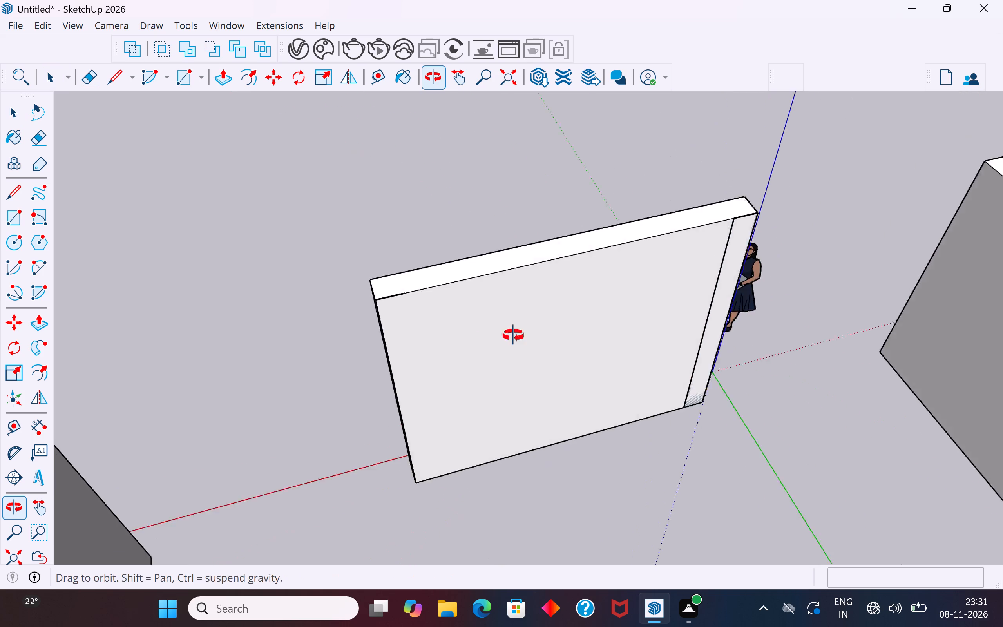
{"action": "middle_click_drag", "start_coordinate": [513, 335], "coordinate": [488, 341]}
{"action": "left_click", "coordinate": [712, 322]}
{"action": "left_click", "coordinate": [706, 313]}
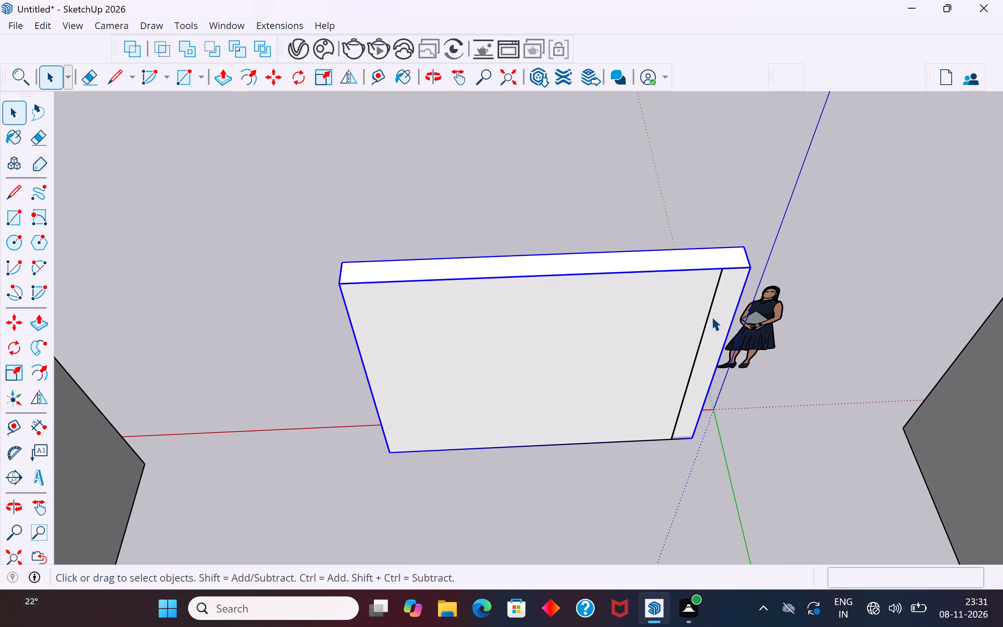
{"action": "left_click", "coordinate": [708, 313]}
{"action": "key", "text": "Delete"}
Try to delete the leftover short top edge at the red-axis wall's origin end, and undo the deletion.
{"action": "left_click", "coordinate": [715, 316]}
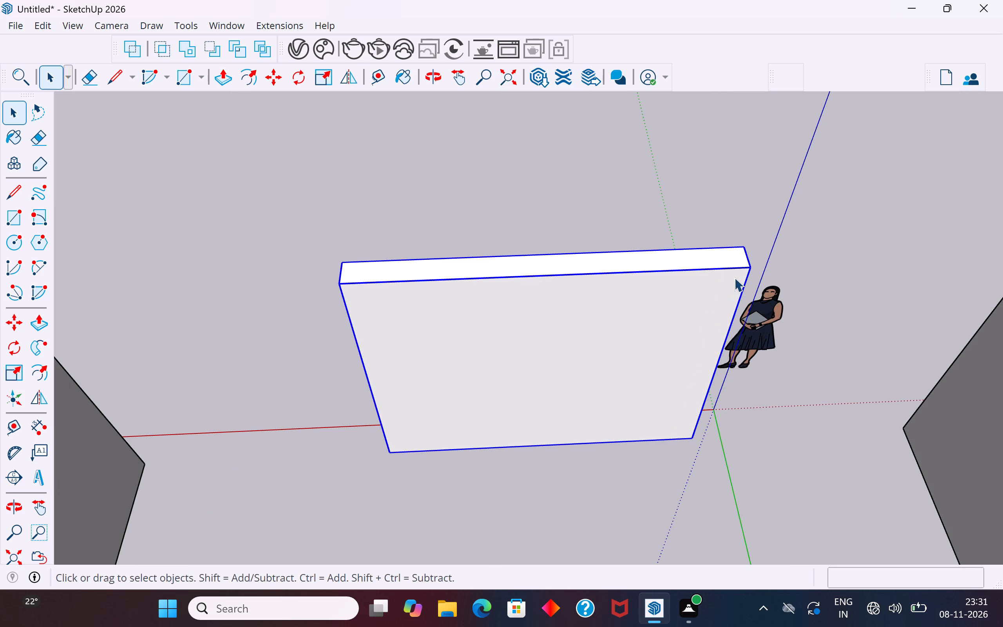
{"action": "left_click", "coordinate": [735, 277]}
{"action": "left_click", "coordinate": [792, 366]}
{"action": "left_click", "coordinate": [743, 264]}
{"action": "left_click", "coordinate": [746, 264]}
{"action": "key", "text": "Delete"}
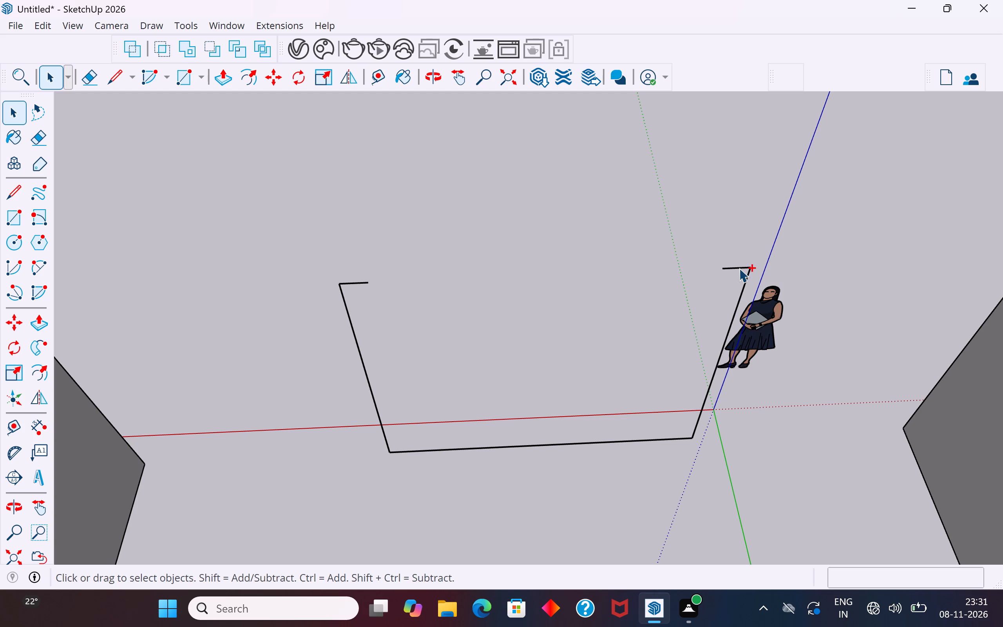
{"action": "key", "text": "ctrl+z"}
Delete the leftover short loose edges along the red-axis wall's inner top edge, one near each end.
{"action": "left_click", "coordinate": [739, 268]}
{"action": "key", "text": "Delete"}
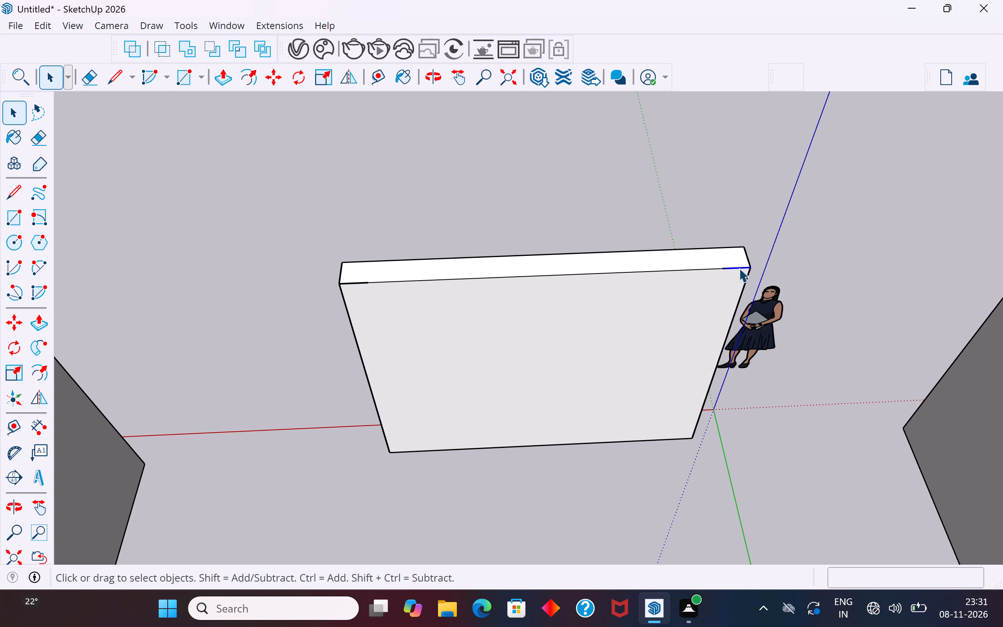
{"action": "left_click", "coordinate": [368, 281]}
{"action": "key", "text": "Delete"}
Draw a 10" by 10' rectangle across the open end of the wall standing on the negative red-axis side to close it.
{"action": "scroll", "coordinate": [363, 285], "scroll_direction": "down", "scroll_amount": 6}
{"action": "left_click", "coordinate": [445, 379]}
{"action": "middle_click_drag", "start_coordinate": [492, 408], "coordinate": [933, 419]}
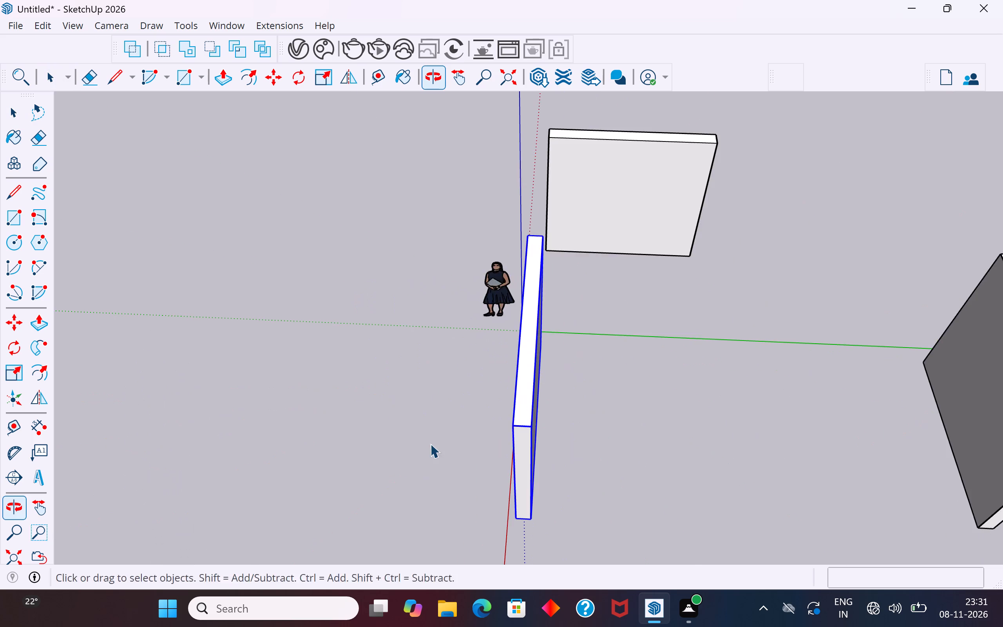
{"action": "middle_click_drag", "start_coordinate": [430, 444], "coordinate": [904, 352]}
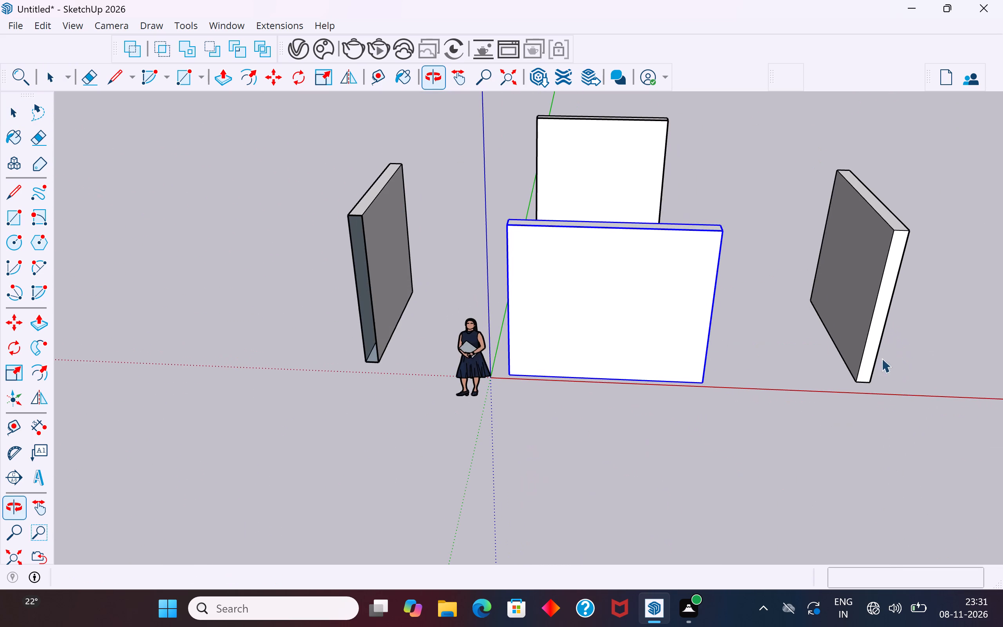
{"action": "scroll", "coordinate": [361, 289], "scroll_direction": "up", "scroll_amount": 3}
{"action": "middle_click_drag", "start_coordinate": [392, 316], "coordinate": [413, 221]}
{"action": "middle_click_drag", "start_coordinate": [413, 221], "coordinate": [419, 265]}
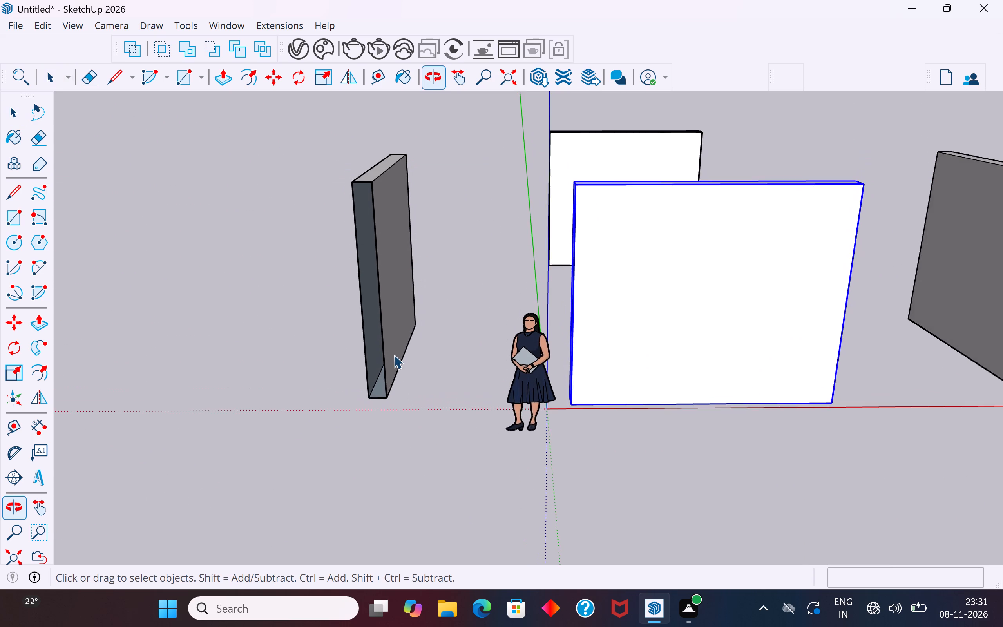
{"action": "scroll", "coordinate": [394, 355], "scroll_direction": "up", "scroll_amount": 3}
{"action": "scroll", "coordinate": [394, 355], "scroll_direction": "down", "scroll_amount": 2}
{"action": "left_click", "coordinate": [19, 214]}
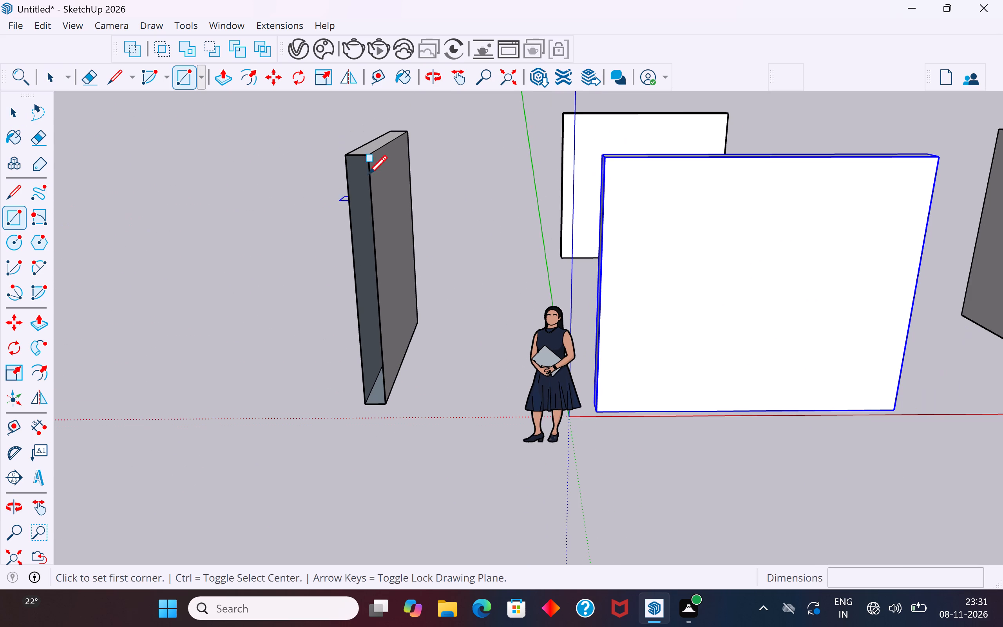
{"action": "left_click_drag", "start_coordinate": [345, 161], "coordinate": [347, 168]}
{"action": "left_click", "coordinate": [389, 406]}
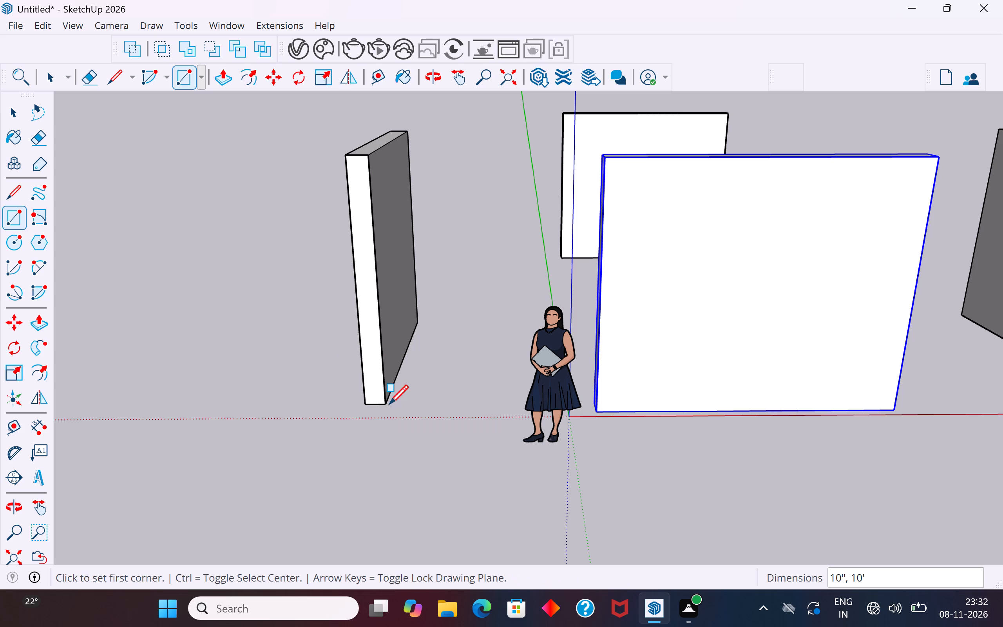
{"action": "left_click", "coordinate": [18, 108]}
{"action": "left_click", "coordinate": [143, 247]}
Make a group of the whole newly closed wall on the negative red-axis side.
{"action": "scroll", "coordinate": [301, 343], "scroll_direction": "down", "scroll_amount": 4}
{"action": "middle_click_drag", "start_coordinate": [332, 368], "coordinate": [395, 377]}
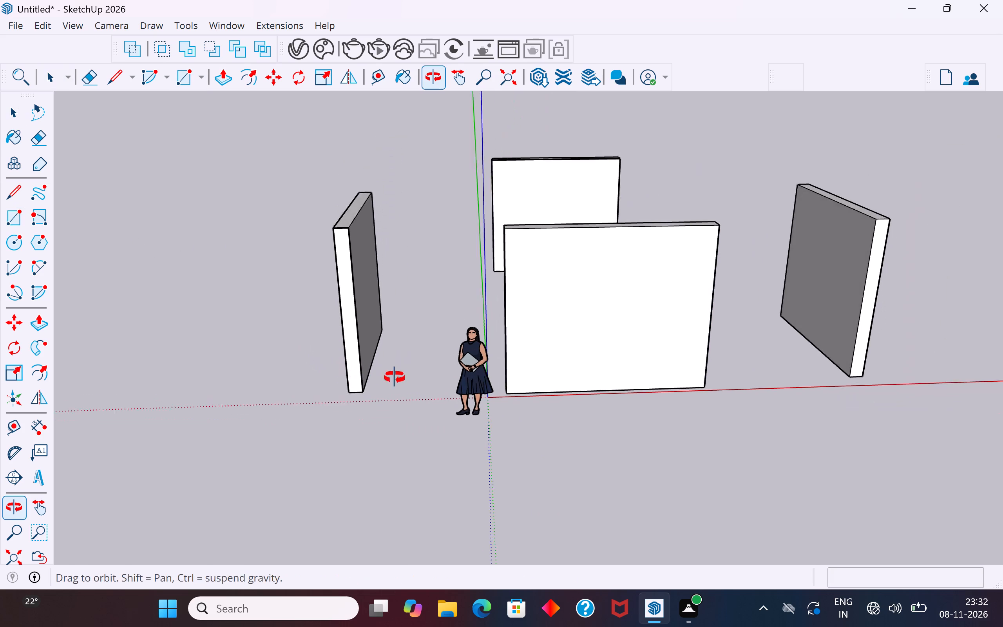
{"action": "middle_click_drag", "start_coordinate": [395, 377], "coordinate": [395, 377]}
{"action": "left_click_drag", "start_coordinate": [387, 183], "coordinate": [310, 410]}
{"action": "right_click", "coordinate": [353, 364]}
{"action": "left_click", "coordinate": [427, 167]}
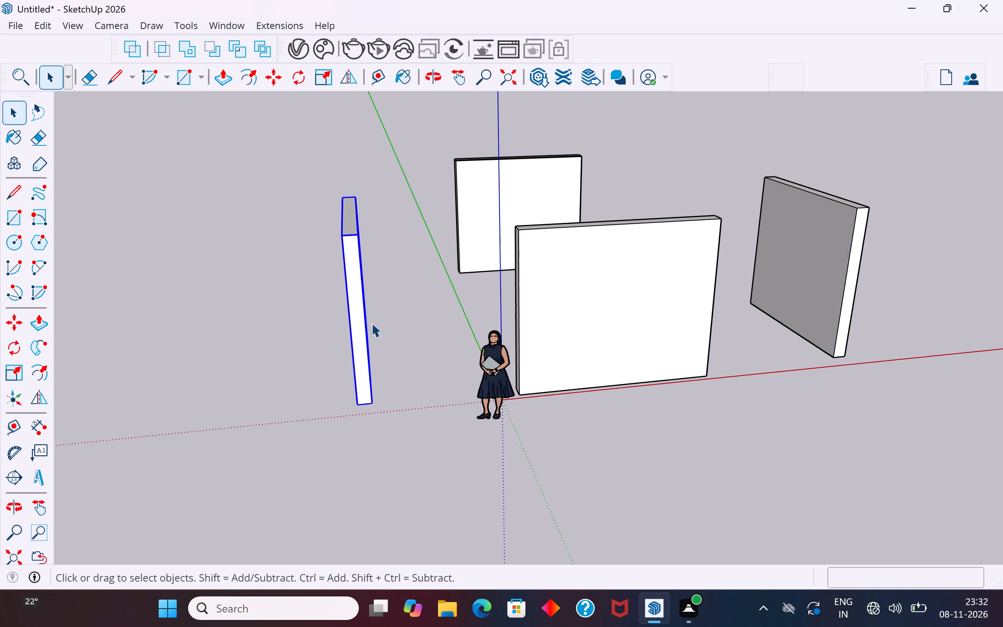
{"action": "left_click", "coordinate": [353, 375]}
Open the red-axis wall group and reverse its bottom face so the front side points outward.
{"action": "middle_click_drag", "start_coordinate": [377, 449], "coordinate": [331, 499]}
{"action": "scroll", "coordinate": [344, 443], "scroll_direction": "down", "scroll_amount": 3}
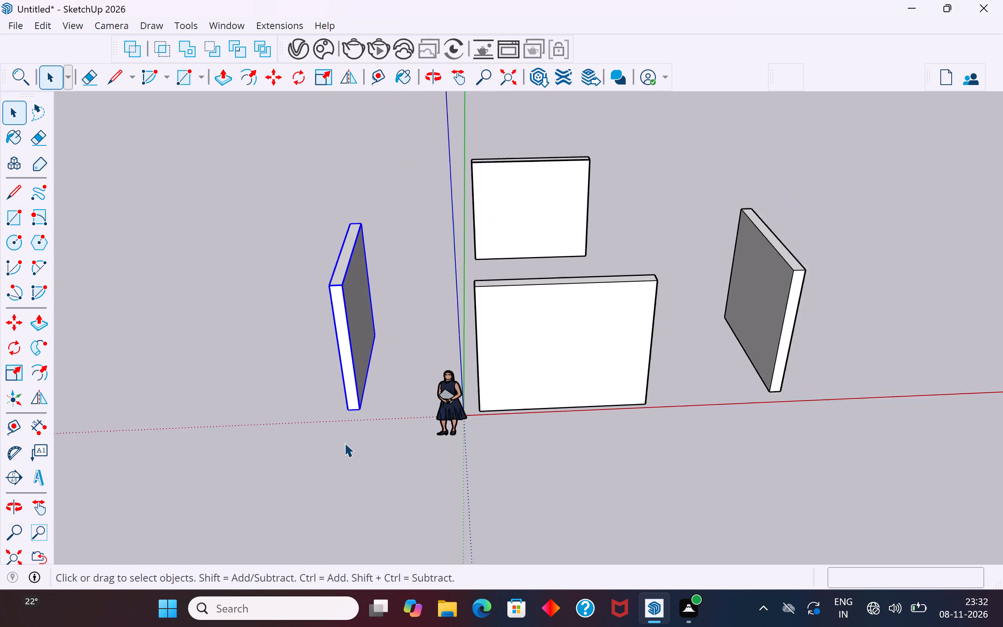
{"action": "scroll", "coordinate": [344, 443], "scroll_direction": "down", "scroll_amount": 9}
{"action": "middle_click_drag", "start_coordinate": [603, 406], "coordinate": [317, 179]}
{"action": "scroll", "coordinate": [408, 448], "scroll_direction": "up", "scroll_amount": 7}
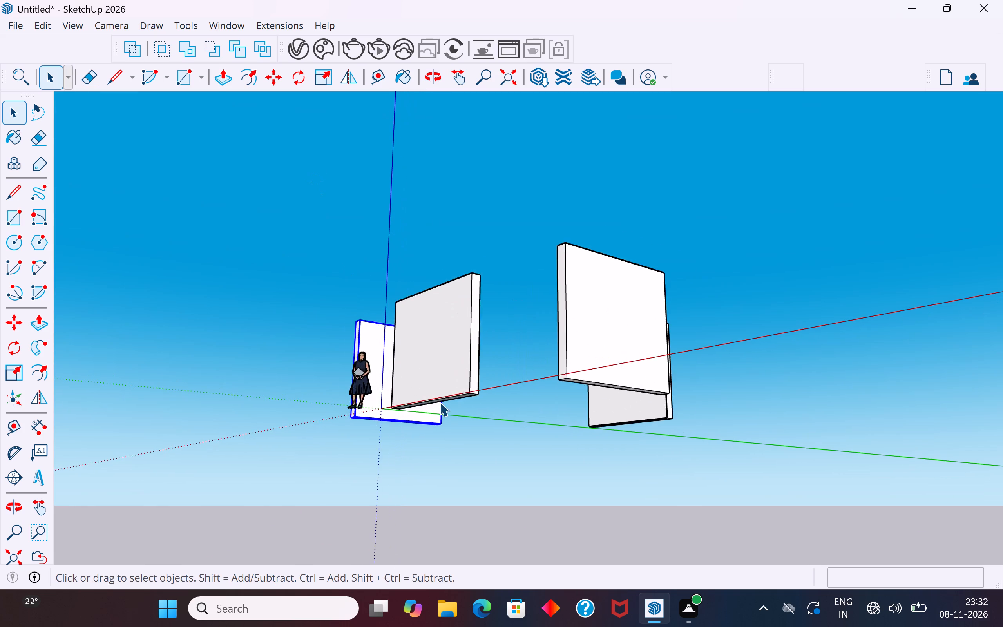
{"action": "scroll", "coordinate": [440, 402], "scroll_direction": "up", "scroll_amount": 1}
{"action": "middle_click_drag", "start_coordinate": [440, 402], "coordinate": [438, 219]}
{"action": "scroll", "coordinate": [462, 310], "scroll_direction": "up", "scroll_amount": 9}
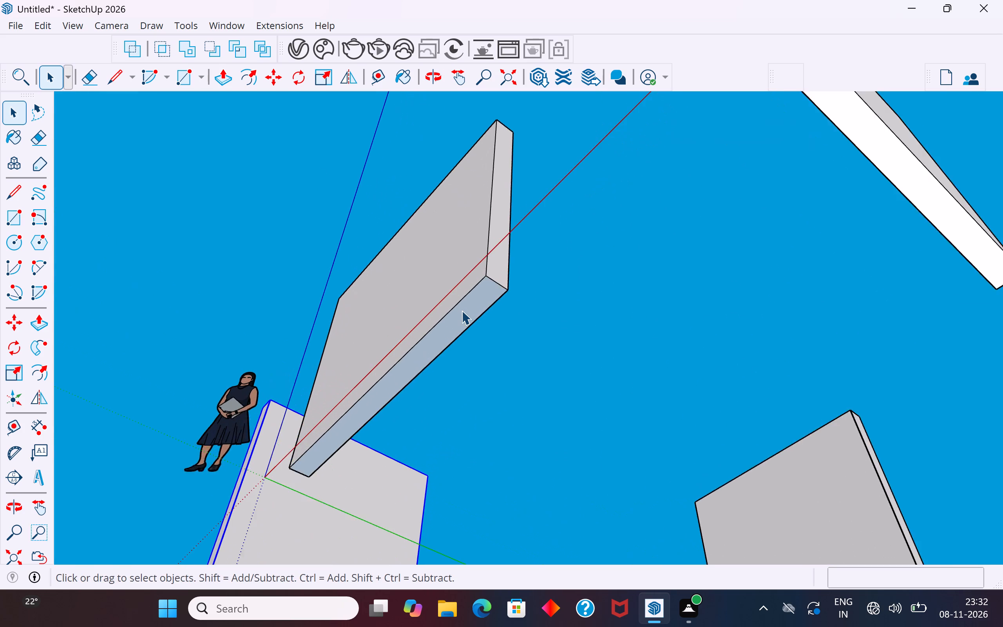
{"action": "left_click", "coordinate": [462, 310]}
{"action": "triple_click", "coordinate": [469, 312]}
{"action": "left_click", "coordinate": [471, 313]}
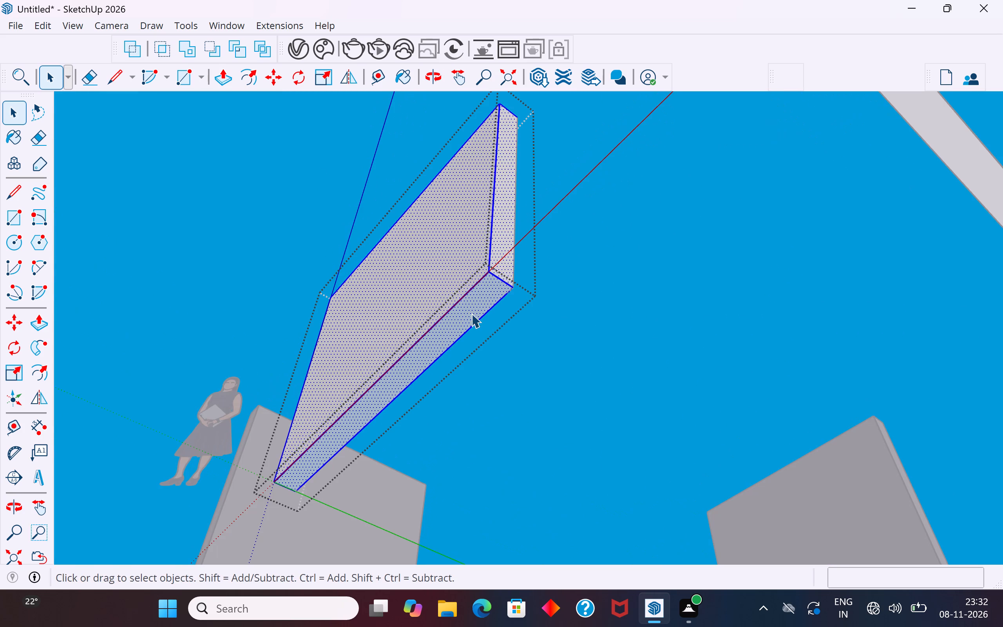
{"action": "right_click", "coordinate": [478, 305]}
{"action": "left_click", "coordinate": [540, 209]}
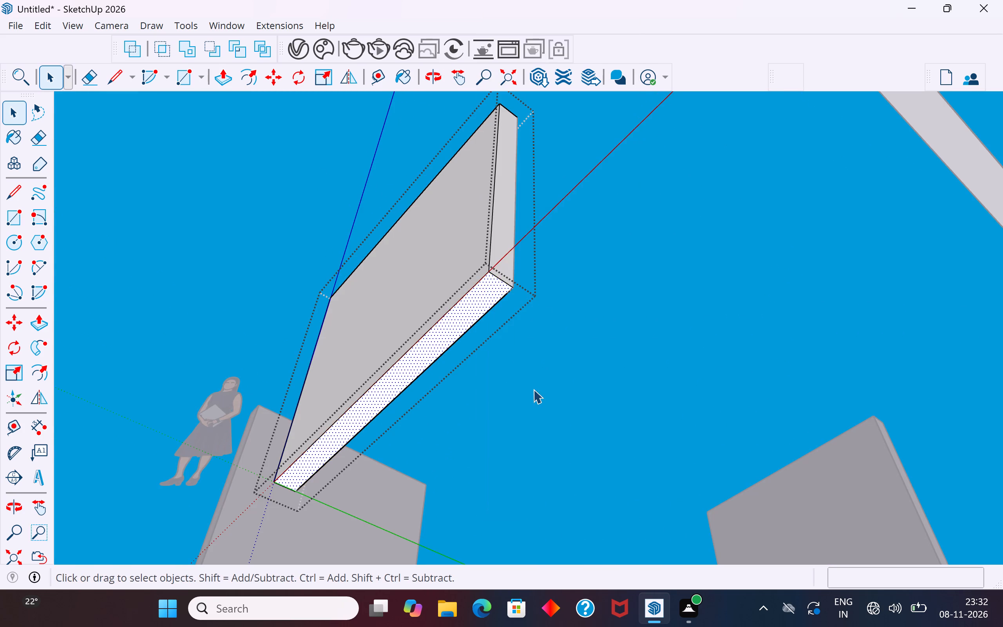
{"action": "left_click", "coordinate": [533, 389]}
Examine the undersides, ends and outer faces of all four walls for open or reversed faces.
{"action": "scroll", "coordinate": [537, 270], "scroll_direction": "down", "scroll_amount": 5}
{"action": "middle_click_drag", "start_coordinate": [471, 410], "coordinate": [865, 302]}
{"action": "middle_click_drag", "start_coordinate": [460, 281], "coordinate": [570, 383]}
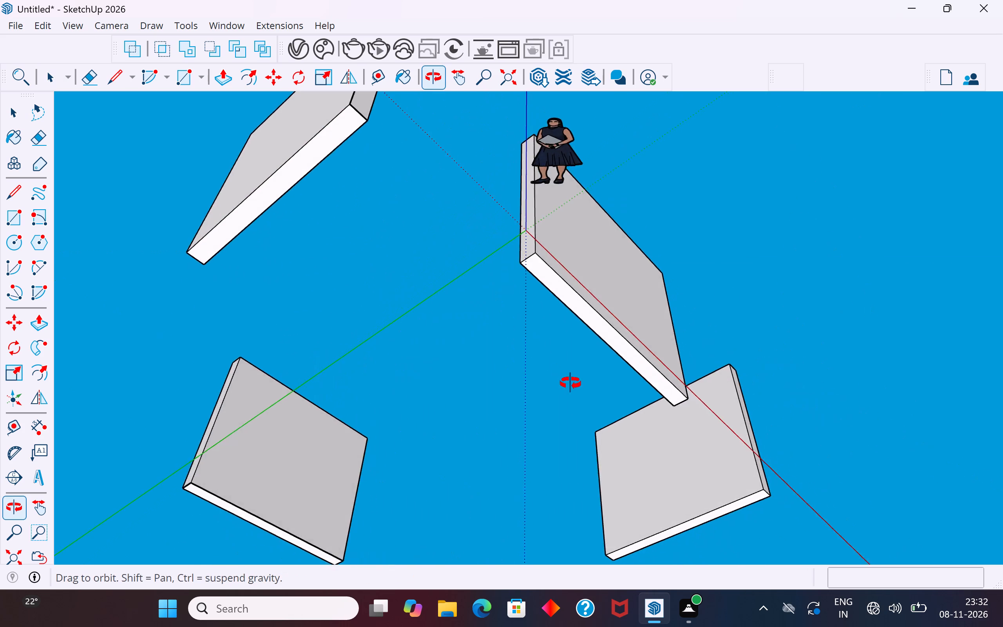
{"action": "middle_click_drag", "start_coordinate": [570, 383], "coordinate": [98, 319]}
{"action": "left_click", "coordinate": [556, 324]}
{"action": "middle_click_drag", "start_coordinate": [626, 256], "coordinate": [145, 406]}
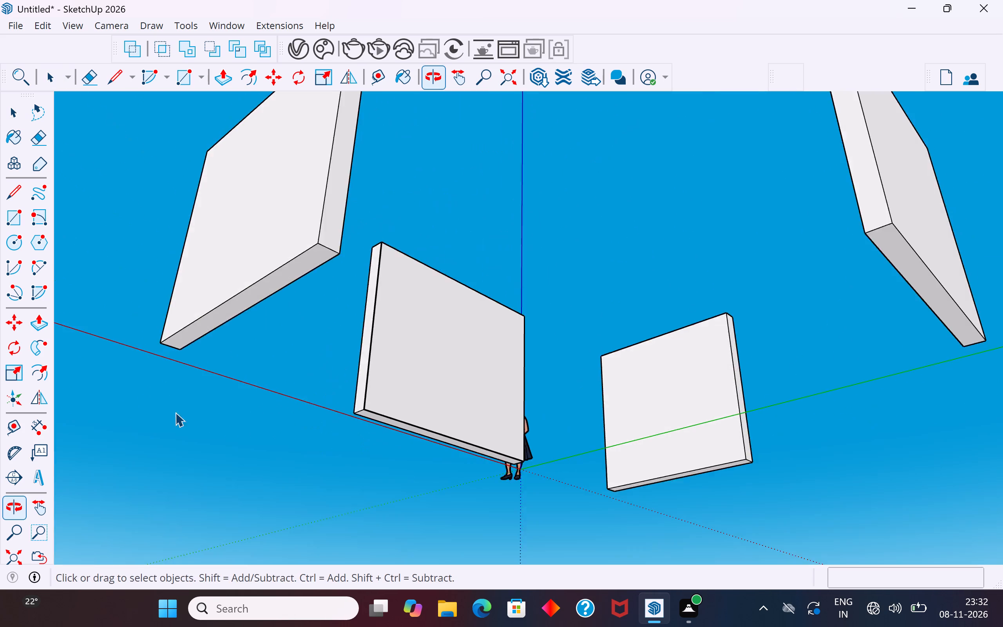
{"action": "scroll", "coordinate": [489, 328], "scroll_direction": "down", "scroll_amount": 5}
{"action": "middle_click_drag", "start_coordinate": [435, 368], "coordinate": [61, 392]}
{"action": "scroll", "coordinate": [369, 290], "scroll_direction": "down", "scroll_amount": 2}
{"action": "scroll", "coordinate": [445, 296], "scroll_direction": "up", "scroll_amount": 4}
{"action": "middle_click_drag", "start_coordinate": [508, 303], "coordinate": [295, 484]}
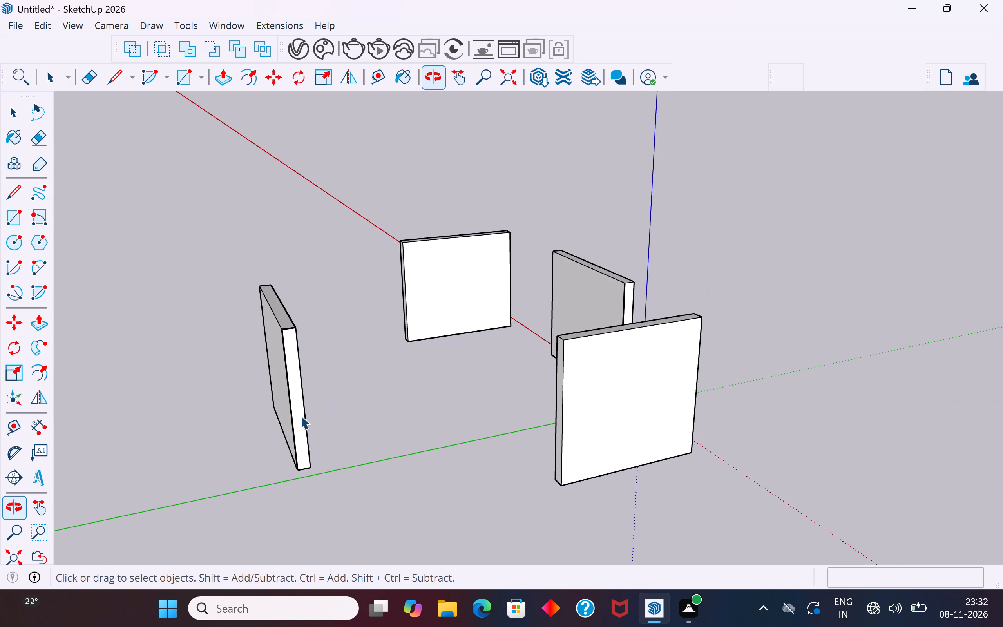
{"action": "scroll", "coordinate": [456, 287], "scroll_direction": "down", "scroll_amount": 12}
{"action": "middle_click_drag", "start_coordinate": [452, 332], "coordinate": [475, 433]}
{"action": "left_click", "coordinate": [556, 360]}
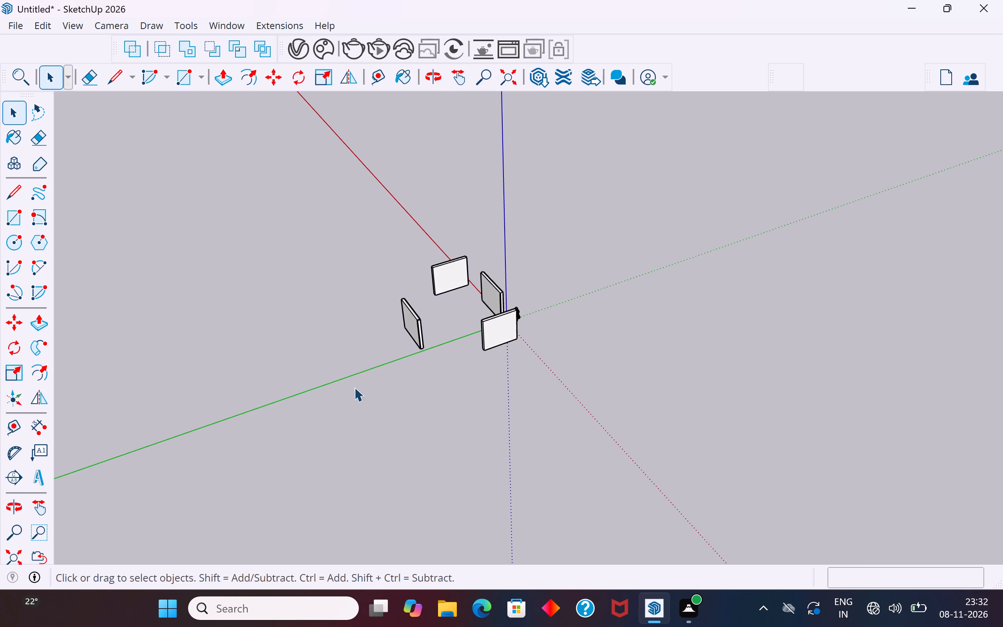
Move the wall crossing the positive red axis about 9' 5 7/8", joining its bottom corner to the red-axis wall's far inner bottom corner.
{"action": "scroll", "coordinate": [354, 387], "scroll_direction": "up", "scroll_amount": 1}
{"action": "middle_click_drag", "start_coordinate": [354, 387], "coordinate": [625, 449]}
{"action": "scroll", "coordinate": [490, 373], "scroll_direction": "up", "scroll_amount": 4}
{"action": "scroll", "coordinate": [470, 340], "scroll_direction": "up", "scroll_amount": 3}
{"action": "left_click", "coordinate": [357, 295]}
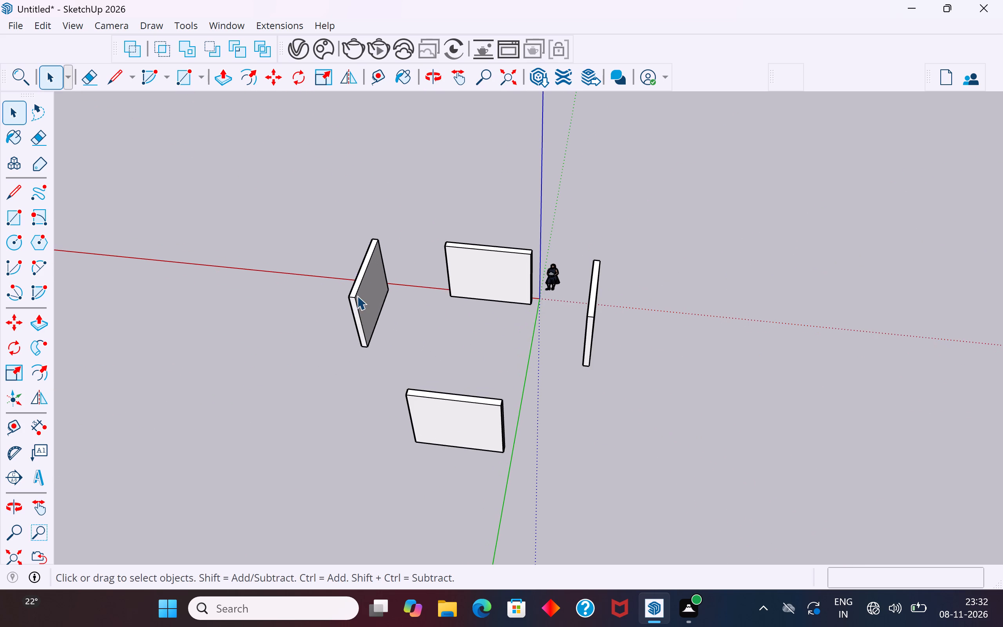
{"action": "scroll", "coordinate": [376, 309], "scroll_direction": "up", "scroll_amount": 5}
{"action": "key", "text": "m"}
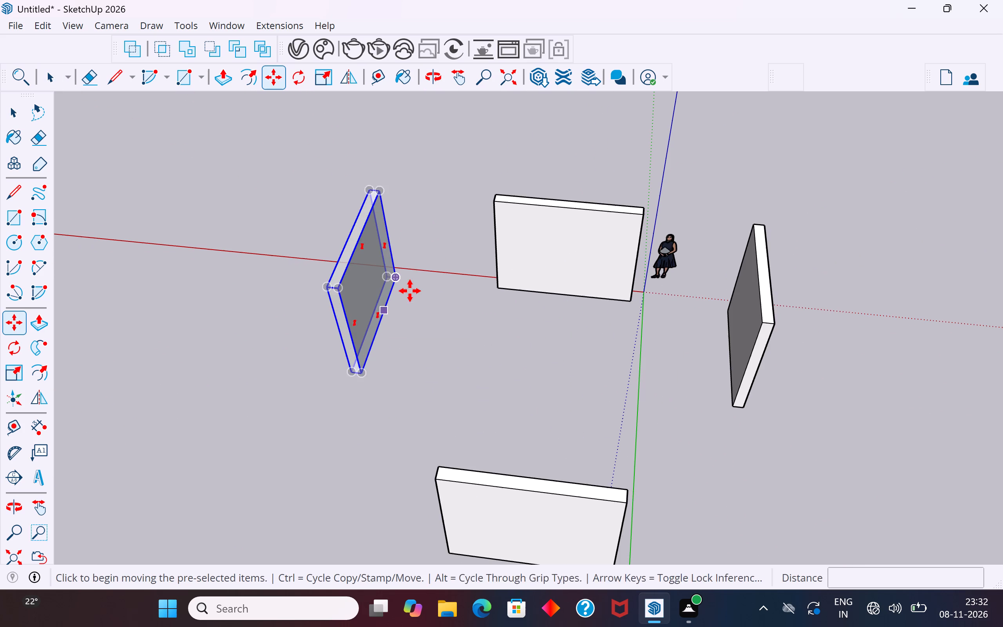
{"action": "left_click", "coordinate": [405, 280]}
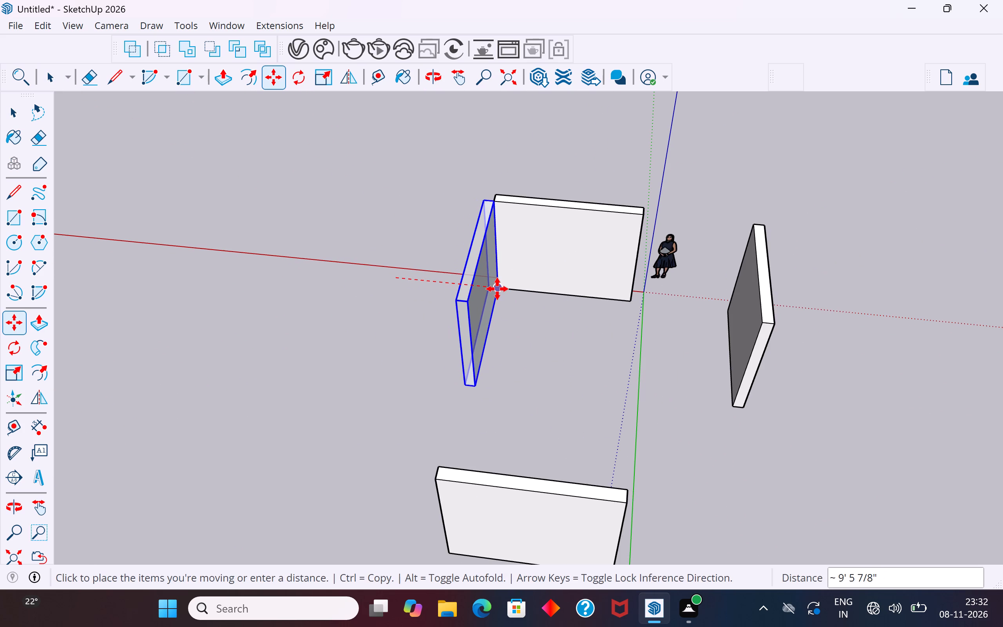
{"action": "left_click", "coordinate": [497, 289]}
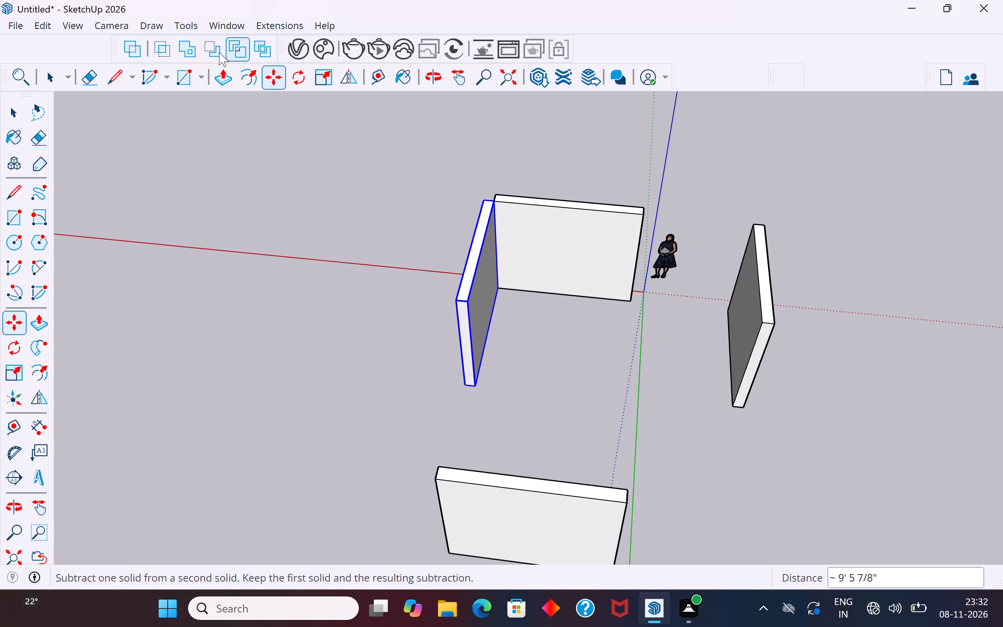
{"action": "left_click", "coordinate": [27, 116]}
{"action": "left_click", "coordinate": [14, 116]}
{"action": "left_click", "coordinate": [400, 413]}
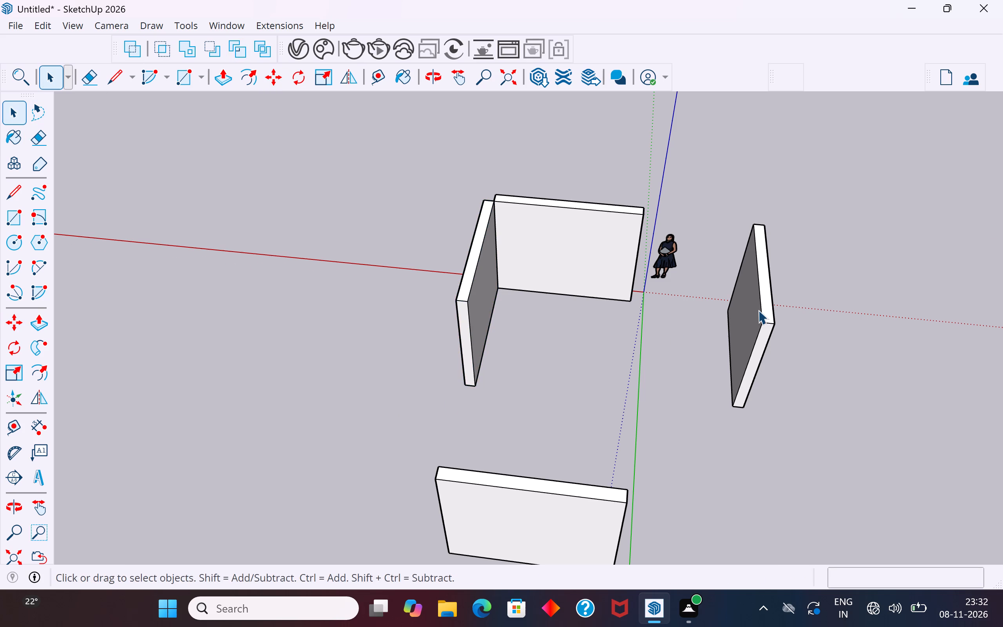
Move the wall on the negative red-axis side about 9' 4 13/16" against the red-axis wall's inner face at its origin end.
{"action": "left_click", "coordinate": [758, 310]}
{"action": "scroll", "coordinate": [679, 340], "scroll_direction": "up", "scroll_amount": 1}
{"action": "middle_click_drag", "start_coordinate": [679, 340], "coordinate": [780, 347]}
{"action": "key", "text": "m"}
{"action": "scroll", "coordinate": [671, 248], "scroll_direction": "up", "scroll_amount": 2}
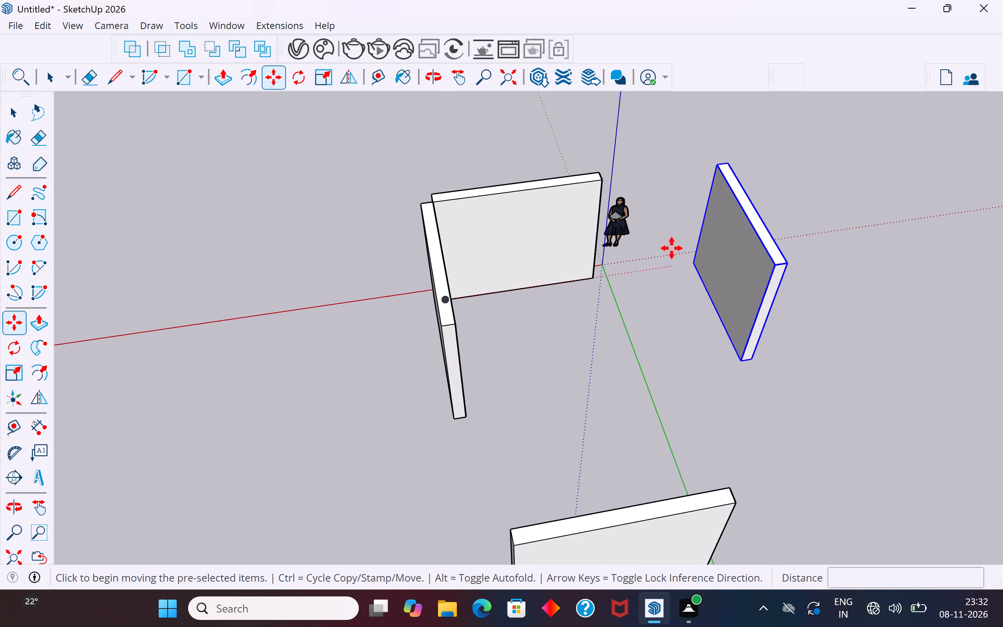
{"action": "scroll", "coordinate": [672, 248], "scroll_direction": "up", "scroll_amount": 1}
{"action": "left_click", "coordinate": [695, 260]}
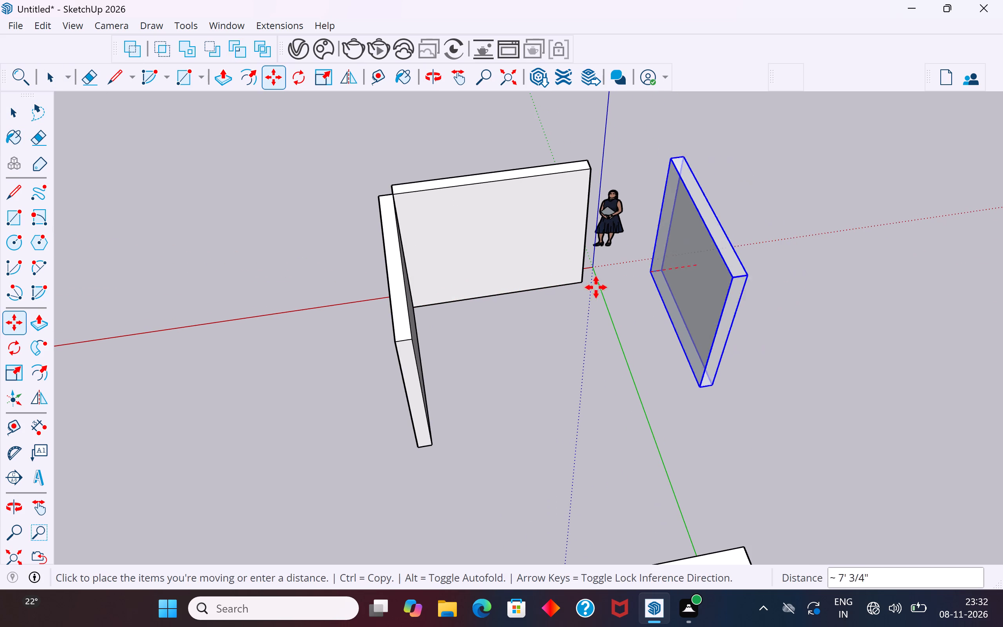
{"action": "left_click", "coordinate": [565, 281]}
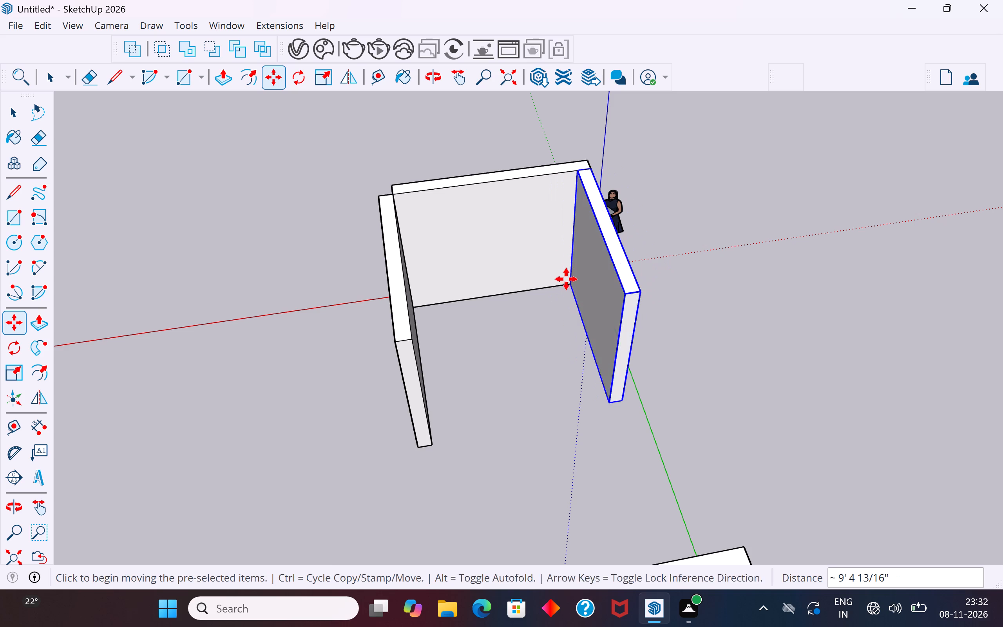
{"action": "scroll", "coordinate": [547, 235], "scroll_direction": "down", "scroll_amount": 4}
{"action": "left_click", "coordinate": [24, 112]}
{"action": "left_click", "coordinate": [223, 239]}
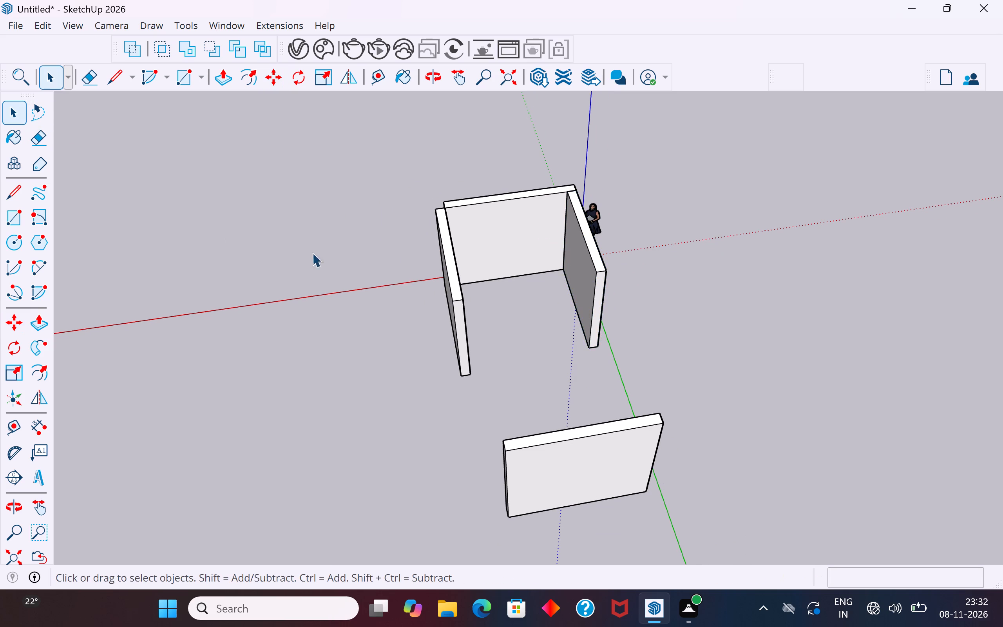
Move the remaining detached wall about 14' 2 3/4" so its bottom corner meets the free end of the side wall nearest the origin.
{"action": "middle_click_drag", "start_coordinate": [840, 375], "coordinate": [312, 295]}
{"action": "scroll", "coordinate": [315, 392], "scroll_direction": "up", "scroll_amount": 4}
{"action": "left_click", "coordinate": [343, 374]}
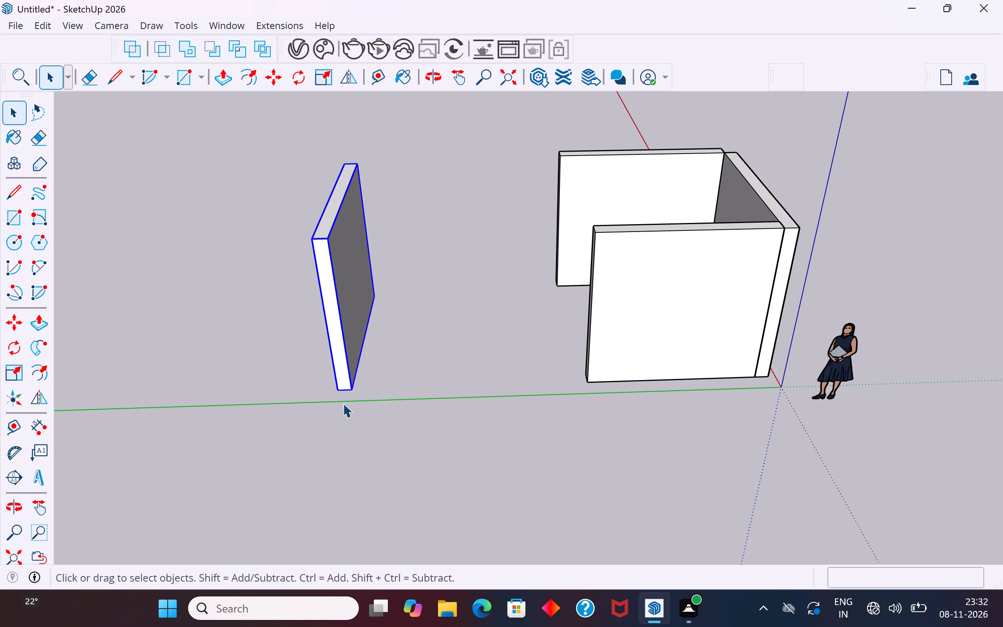
{"action": "key", "text": "m"}
{"action": "left_click", "coordinate": [353, 399]}
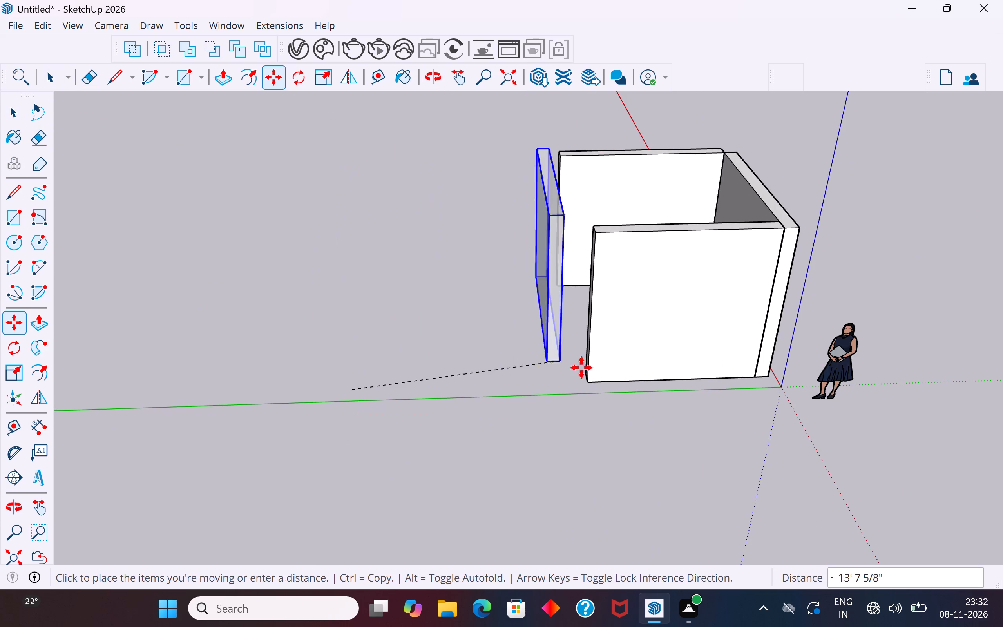
{"action": "left_click", "coordinate": [588, 376]}
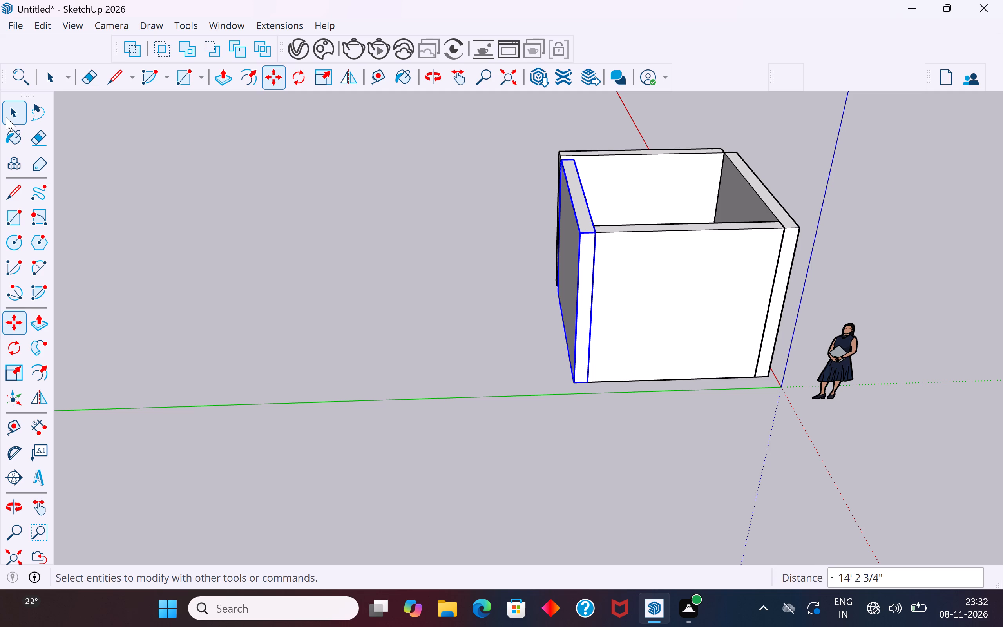
{"action": "left_click", "coordinate": [6, 117]}
{"action": "left_click", "coordinate": [318, 252]}
Push/Pull the end face of the wall opposite the red-axis wall by 10" to close its gap with the positive-red side wall.
{"action": "middle_click_drag", "start_coordinate": [477, 294], "coordinate": [940, 315]}
{"action": "scroll", "coordinate": [452, 292], "scroll_direction": "up", "scroll_amount": 2}
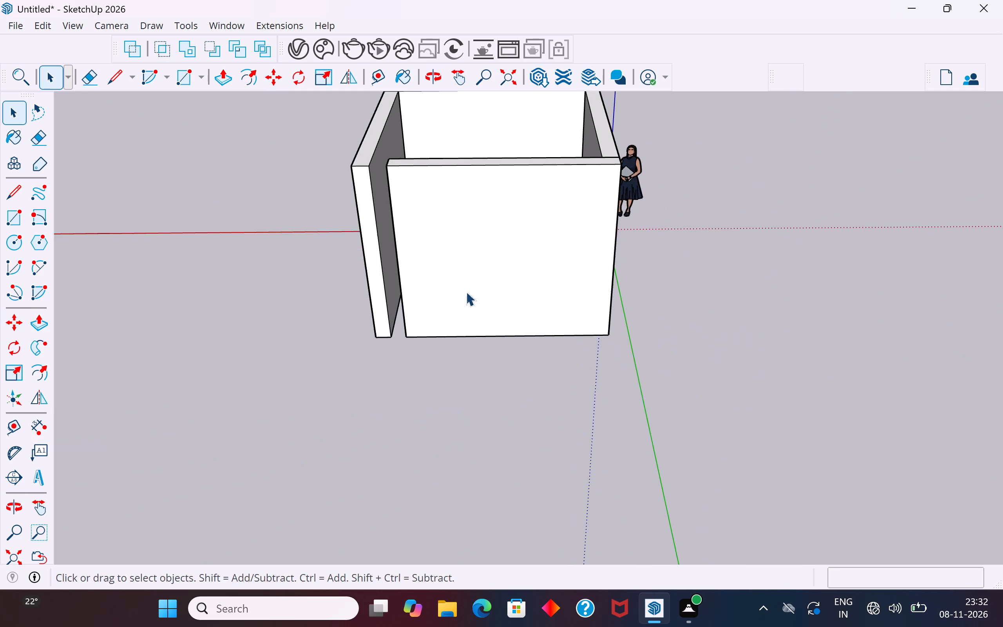
{"action": "middle_click_drag", "start_coordinate": [582, 290], "coordinate": [276, 372]}
{"action": "scroll", "coordinate": [534, 237], "scroll_direction": "up", "scroll_amount": 2}
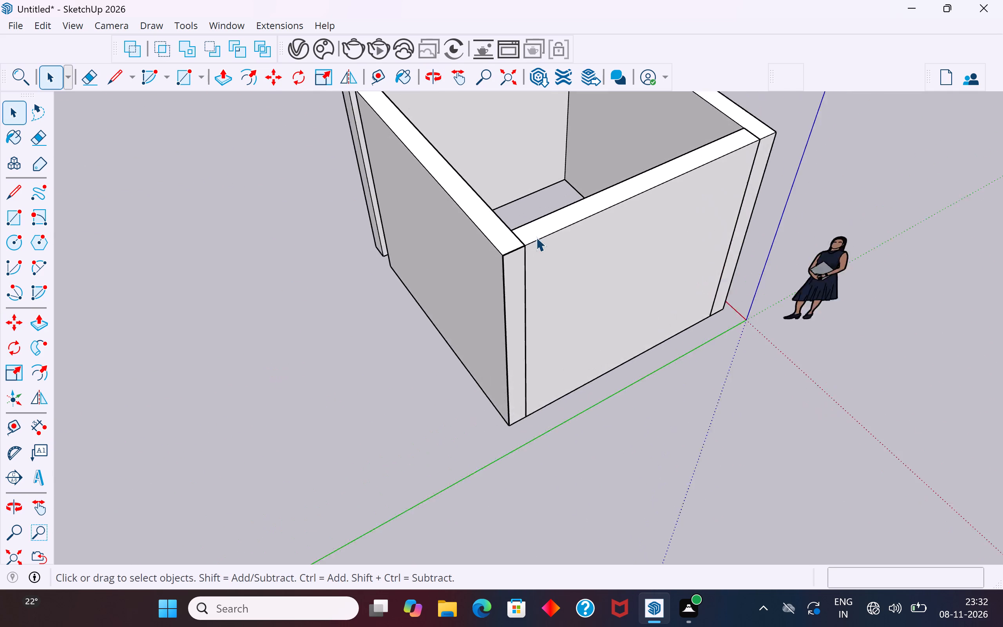
{"action": "scroll", "coordinate": [536, 237], "scroll_direction": "up", "scroll_amount": 8}
{"action": "scroll", "coordinate": [595, 277], "scroll_direction": "down", "scroll_amount": 12}
{"action": "middle_click_drag", "start_coordinate": [384, 309], "coordinate": [822, 296]}
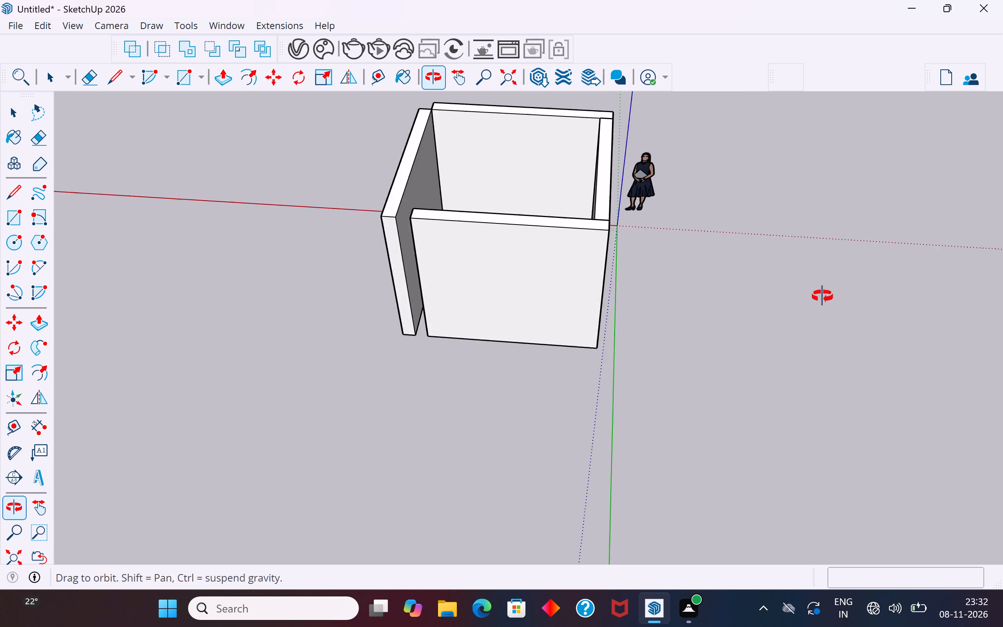
{"action": "middle_click_drag", "start_coordinate": [822, 296], "coordinate": [845, 291]}
{"action": "scroll", "coordinate": [411, 276], "scroll_direction": "up", "scroll_amount": 11}
{"action": "middle_click_drag", "start_coordinate": [439, 261], "coordinate": [491, 249]}
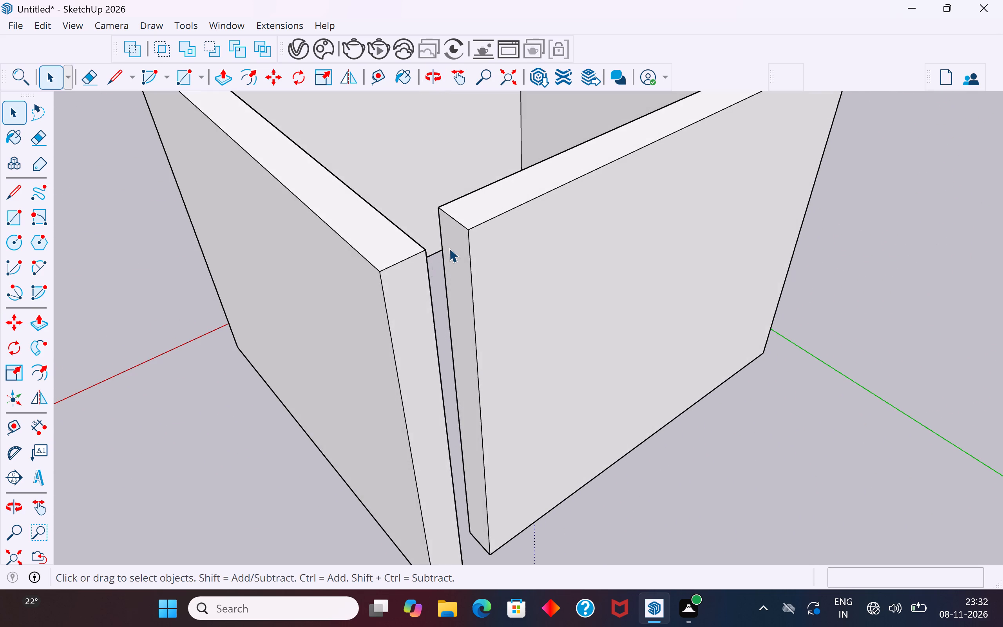
{"action": "double_click", "coordinate": [449, 248]}
{"action": "left_click", "coordinate": [460, 240]}
{"action": "left_click", "coordinate": [454, 240]}
{"action": "double_click", "coordinate": [453, 240]}
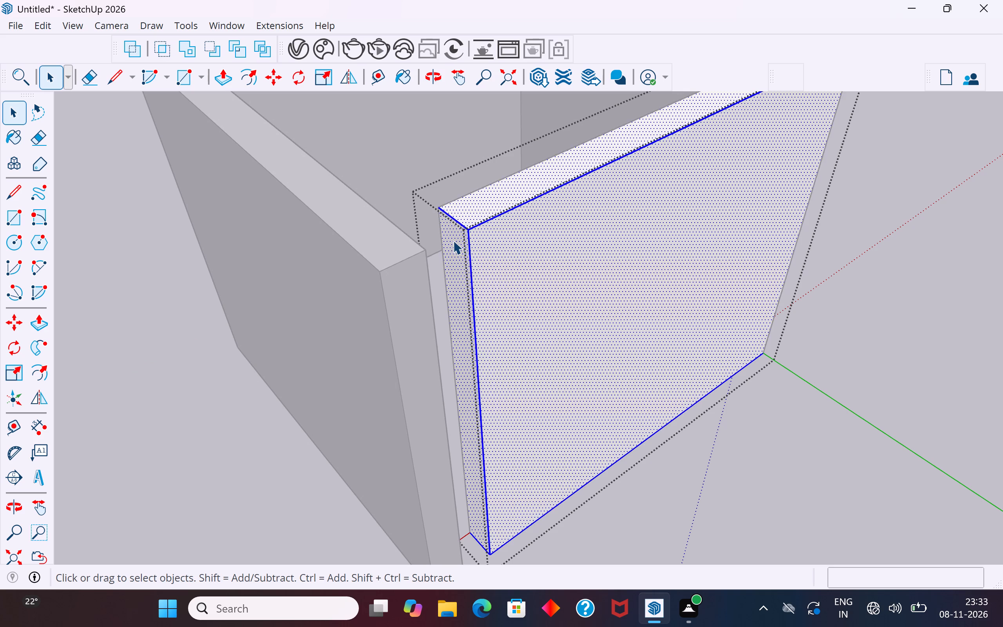
{"action": "left_click", "coordinate": [459, 246]}
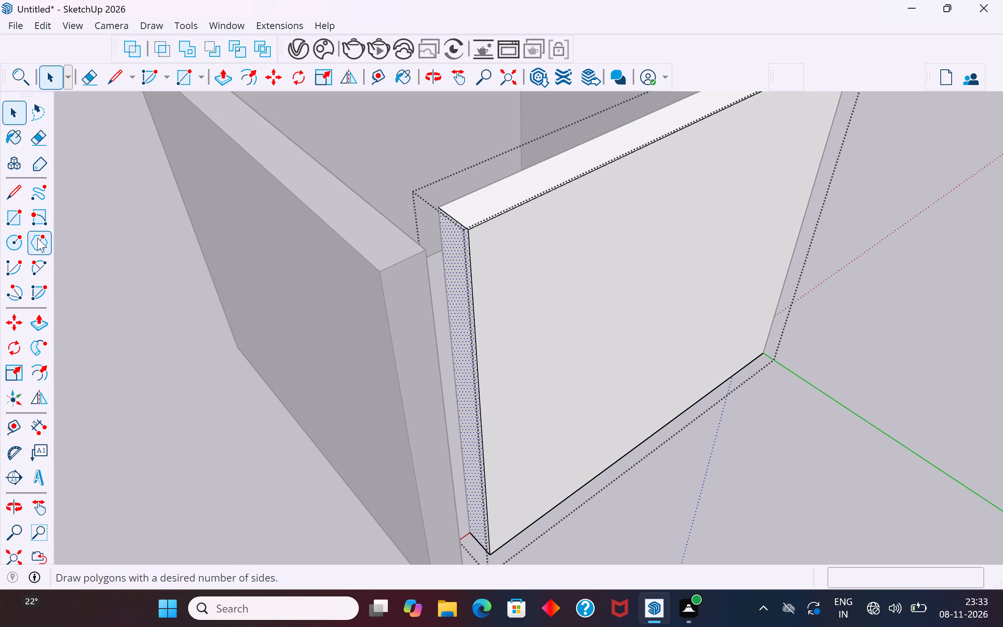
{"action": "left_click", "coordinate": [42, 317]}
{"action": "left_click", "coordinate": [454, 244]}
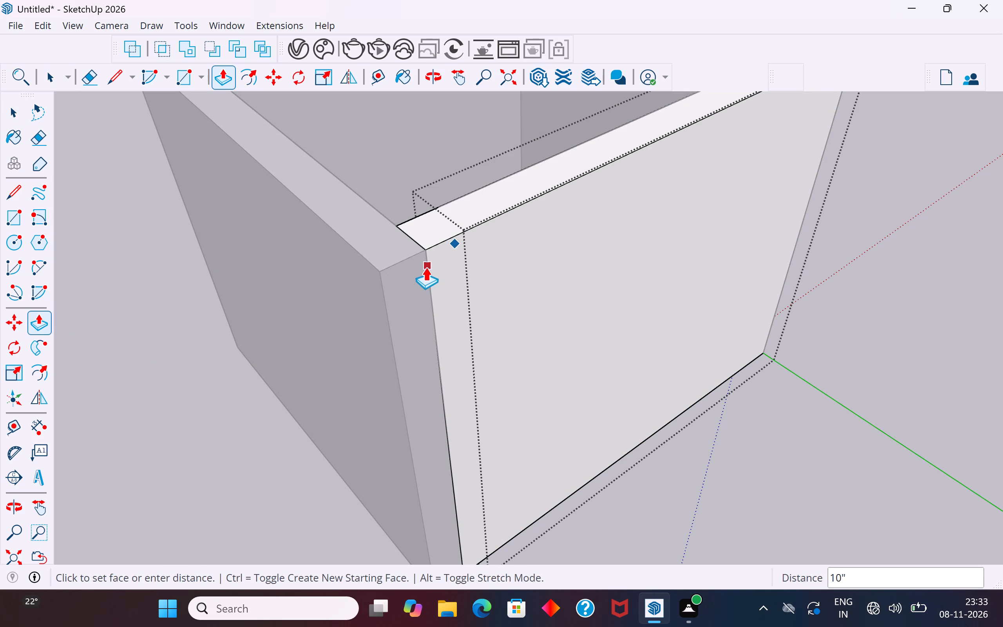
{"action": "left_click", "coordinate": [424, 268]}
{"action": "left_click", "coordinate": [18, 115]}
{"action": "left_click", "coordinate": [133, 244]}
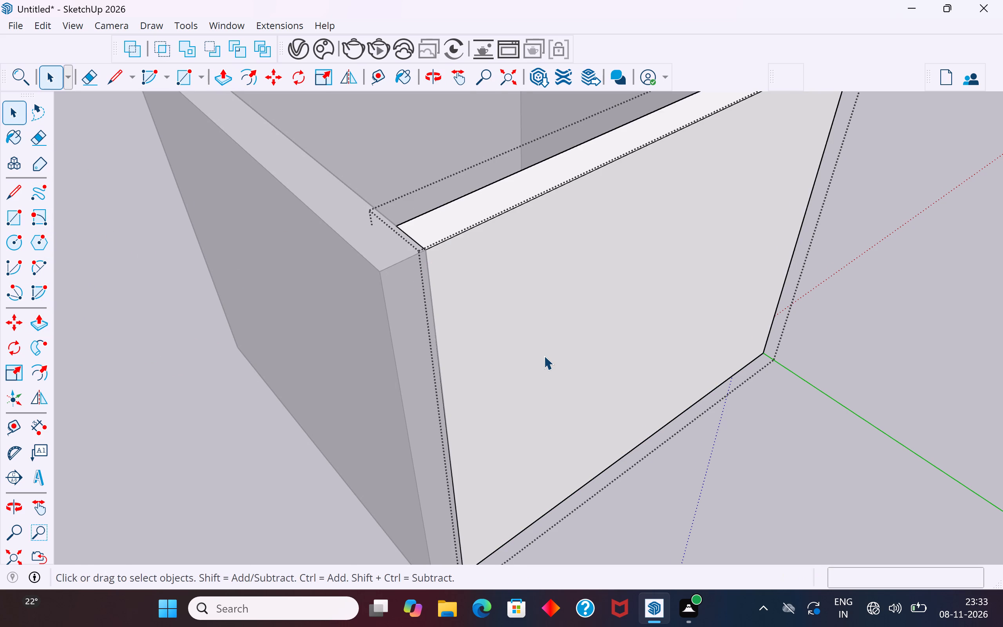
{"action": "scroll", "coordinate": [544, 355], "scroll_direction": "down", "scroll_amount": 6}
{"action": "left_click", "coordinate": [587, 422]}
{"action": "left_click", "coordinate": [658, 429]}
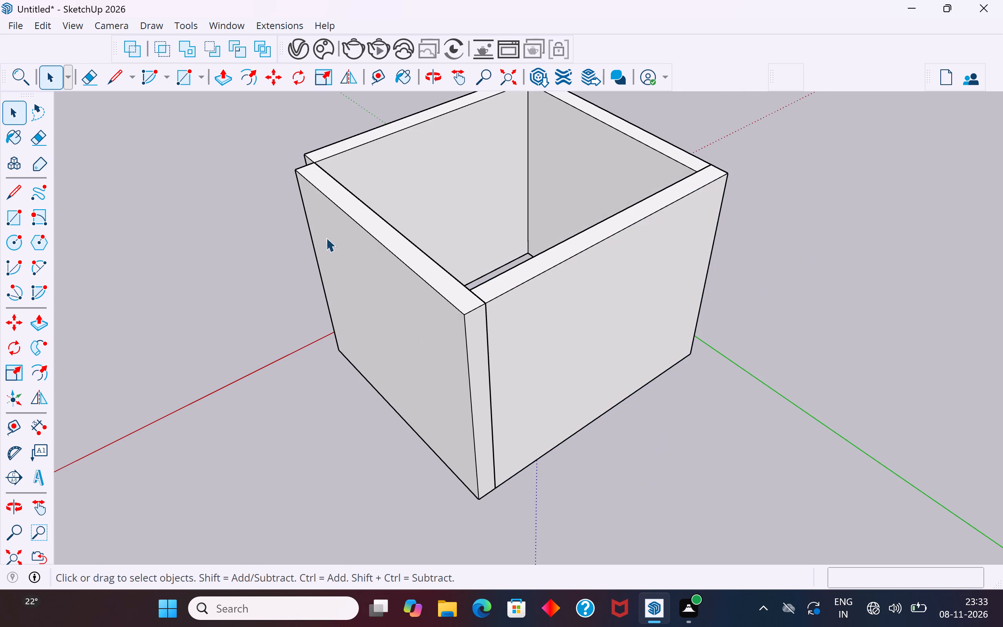
Move the extended wall opposite the red-axis wall about 7' 1 3/8" outward, away from the other three walls.
{"action": "middle_click_drag", "start_coordinate": [331, 240], "coordinate": [783, 203]}
{"action": "middle_click_drag", "start_coordinate": [506, 403], "coordinate": [576, 445]}
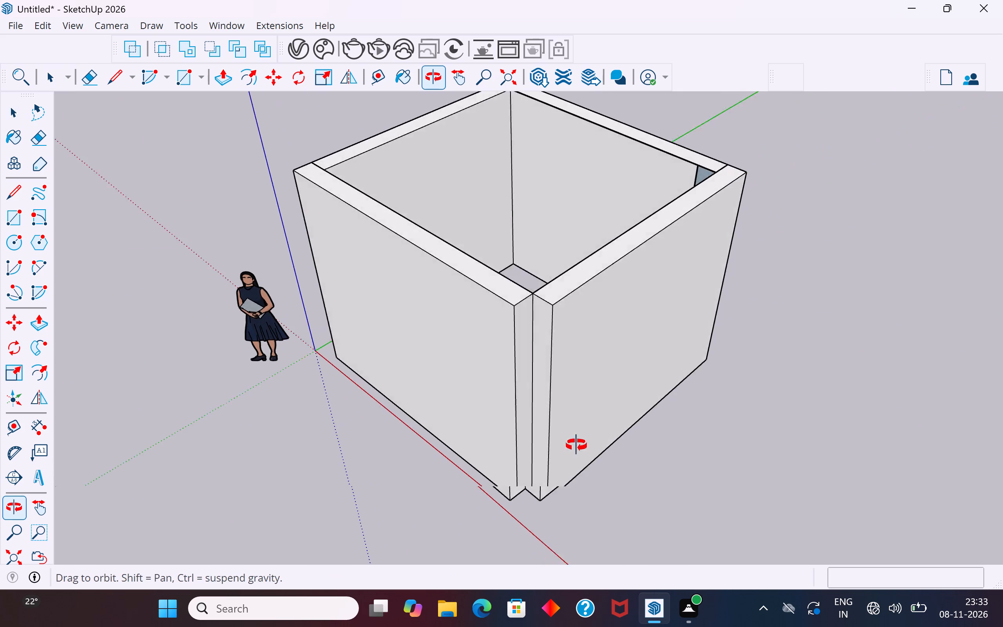
{"action": "middle_click_drag", "start_coordinate": [576, 445], "coordinate": [674, 449]}
{"action": "scroll", "coordinate": [635, 391], "scroll_direction": "up", "scroll_amount": 4}
{"action": "scroll", "coordinate": [669, 297], "scroll_direction": "down", "scroll_amount": 6}
{"action": "middle_click_drag", "start_coordinate": [669, 297], "coordinate": [826, 409]}
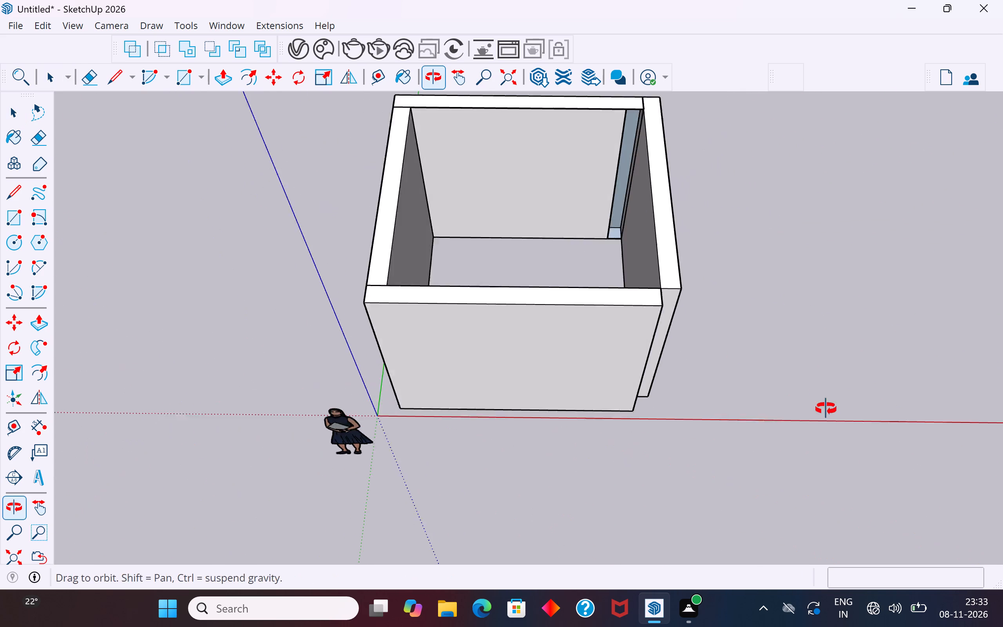
{"action": "middle_click_drag", "start_coordinate": [826, 409], "coordinate": [826, 409]}
{"action": "scroll", "coordinate": [555, 379], "scroll_direction": "down", "scroll_amount": 5}
{"action": "scroll", "coordinate": [611, 197], "scroll_direction": "up", "scroll_amount": 4}
{"action": "left_click", "coordinate": [484, 239]}
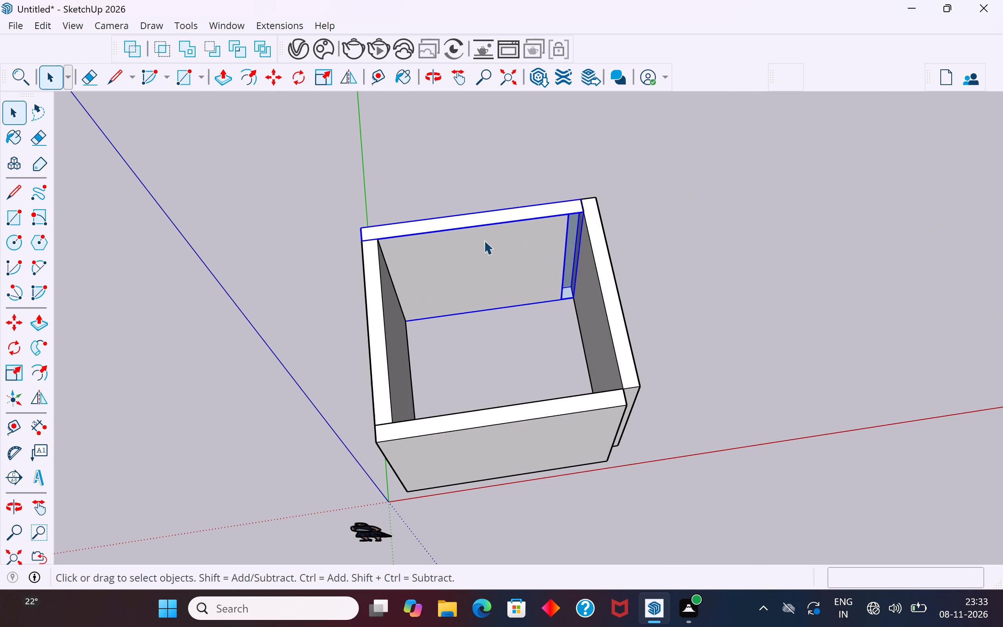
{"action": "scroll", "coordinate": [555, 279], "scroll_direction": "up", "scroll_amount": 4}
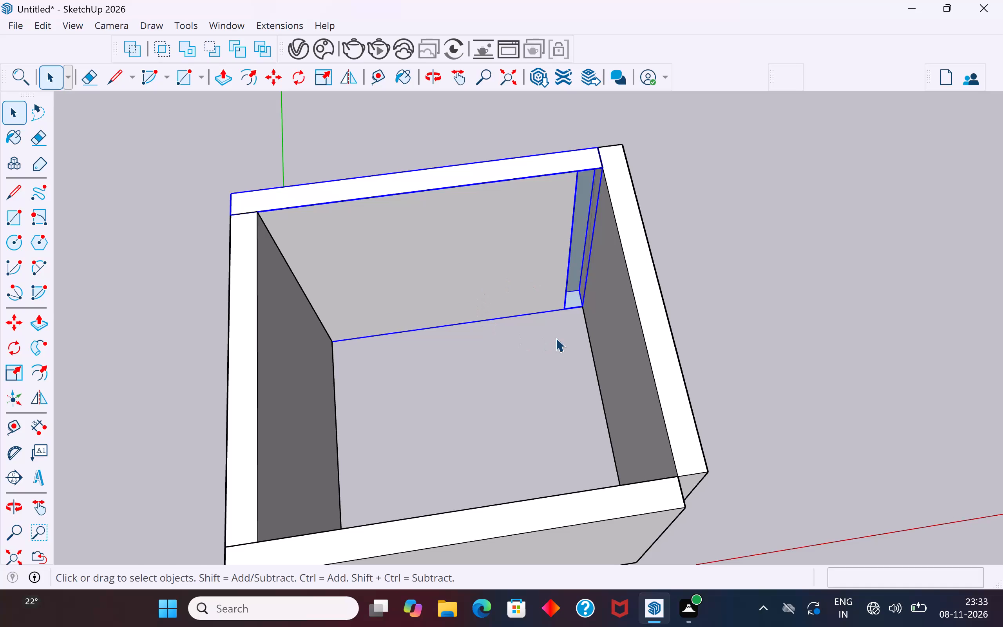
{"action": "key", "text": "m"}
{"action": "left_click", "coordinate": [587, 307]}
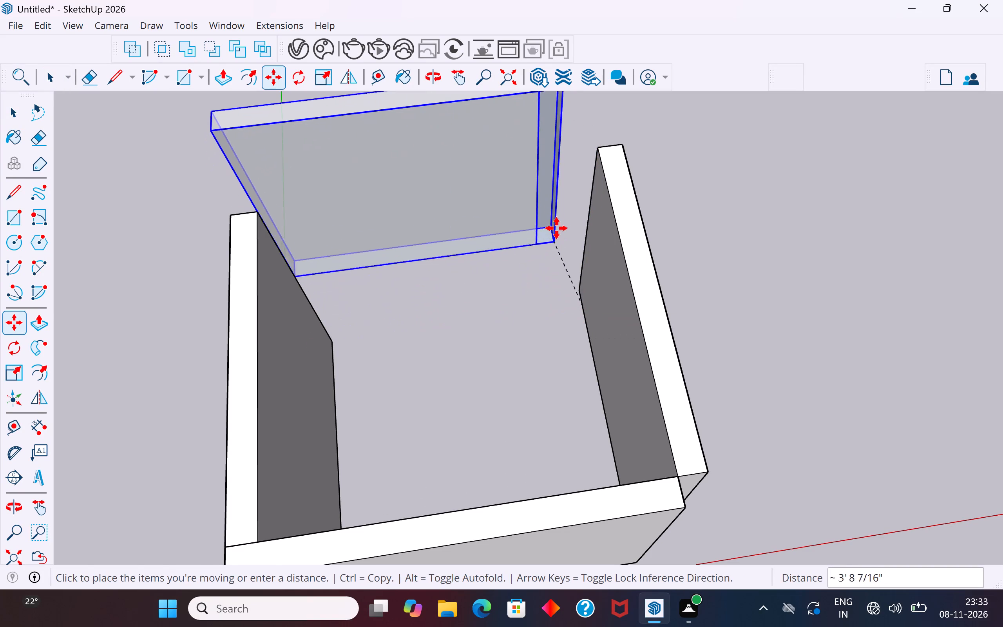
{"action": "left_click", "coordinate": [562, 176]}
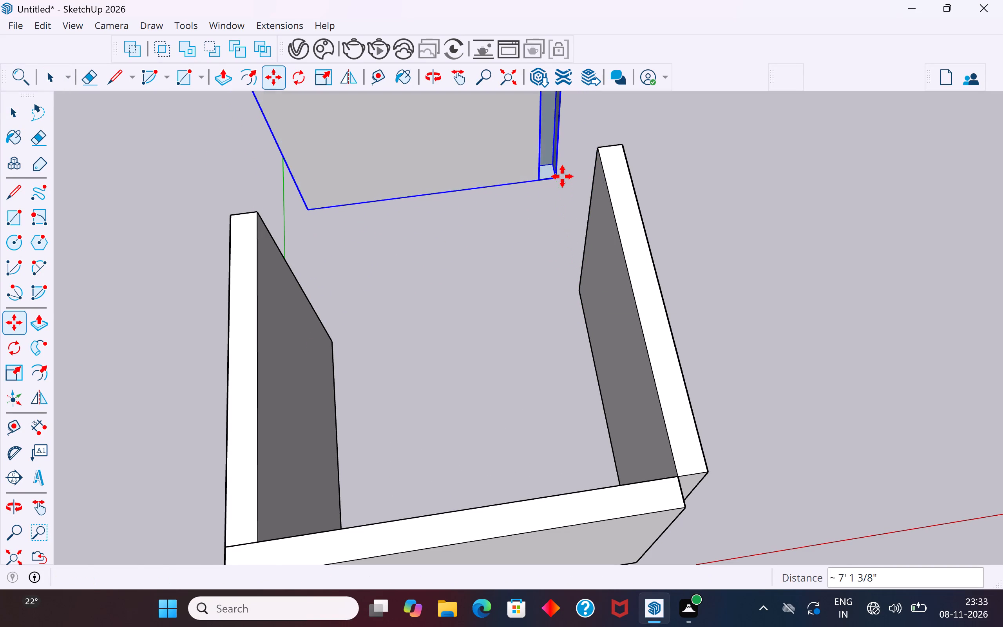
{"action": "left_click", "coordinate": [11, 115]}
{"action": "left_click", "coordinate": [97, 172]}
Delete the partial inner face and the leftover vertical edge near the open end inside the detached wall's group.
{"action": "scroll", "coordinate": [294, 445], "scroll_direction": "down", "scroll_amount": 8}
{"action": "scroll", "coordinate": [320, 274], "scroll_direction": "down", "scroll_amount": 5}
{"action": "middle_click_drag", "start_coordinate": [325, 295], "coordinate": [335, 164]}
{"action": "scroll", "coordinate": [309, 295], "scroll_direction": "up", "scroll_amount": 10}
{"action": "double_click", "coordinate": [385, 276]}
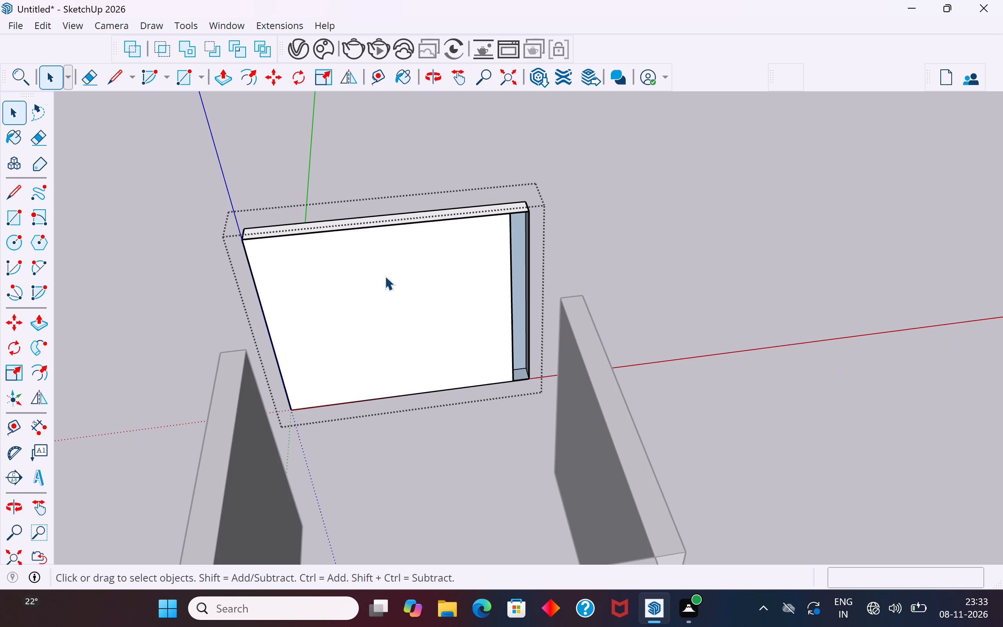
{"action": "left_click", "coordinate": [437, 268]}
{"action": "key", "text": "Delete"}
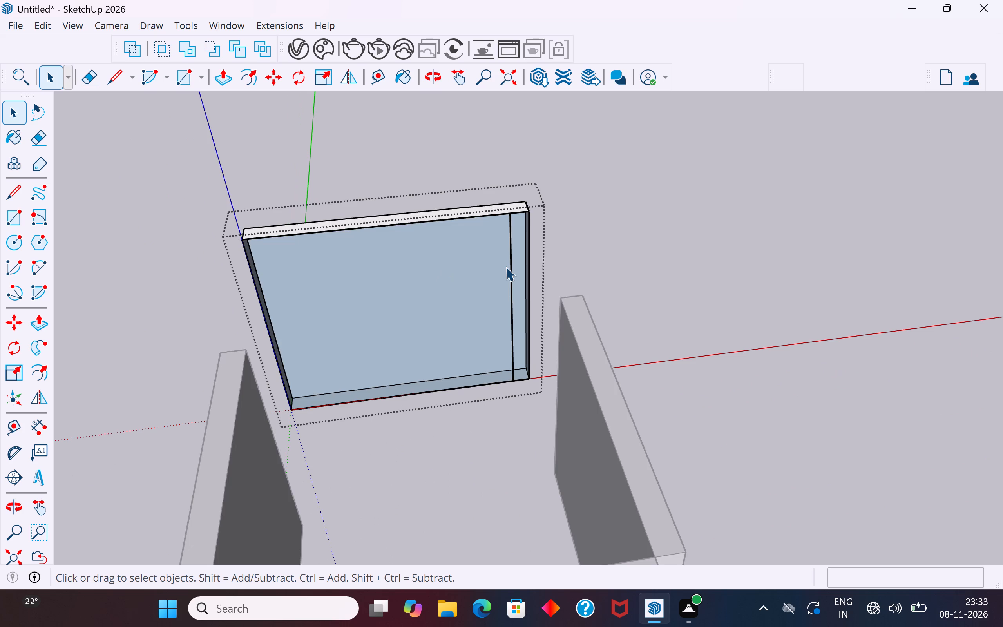
{"action": "left_click", "coordinate": [512, 276]}
{"action": "key", "text": "Delete"}
{"action": "left_click", "coordinate": [601, 279]}
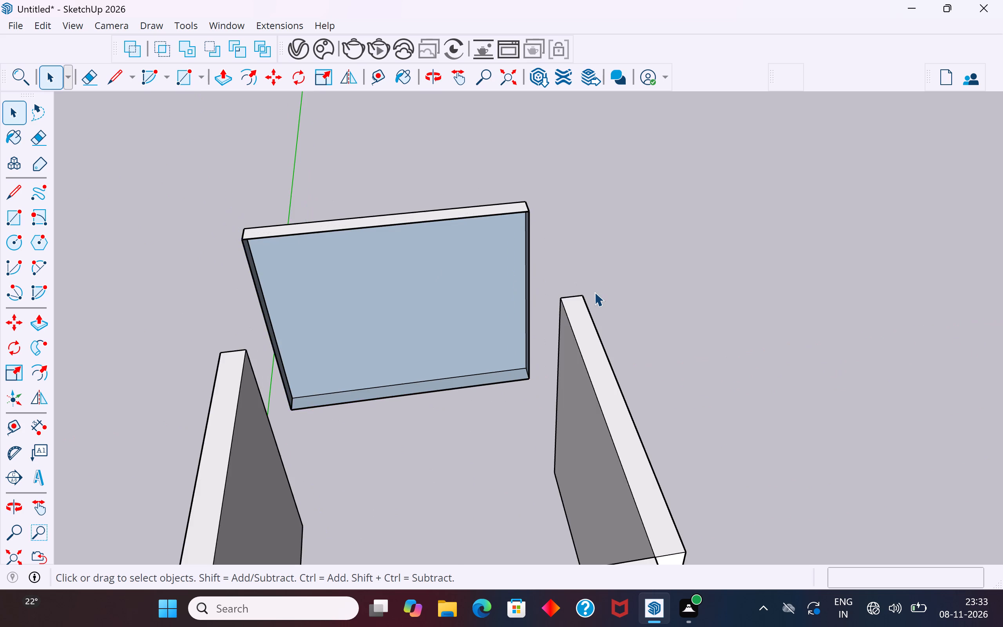
Draw a 12' by 10' rectangle between opposite corners of the detached wall's open inner side to cap it.
{"action": "scroll", "coordinate": [594, 292], "scroll_direction": "down", "scroll_amount": 4}
{"action": "middle_click_drag", "start_coordinate": [595, 318], "coordinate": [488, 355]}
{"action": "scroll", "coordinate": [513, 289], "scroll_direction": "up", "scroll_amount": 5}
{"action": "middle_click_drag", "start_coordinate": [546, 321], "coordinate": [638, 260]}
{"action": "left_click", "coordinate": [13, 220]}
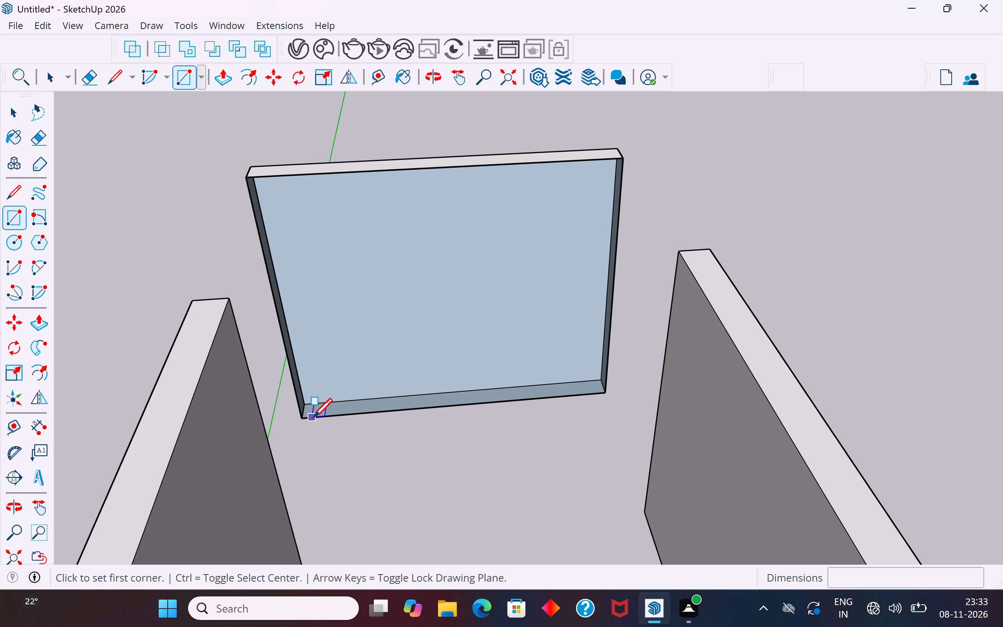
{"action": "left_click", "coordinate": [303, 418]}
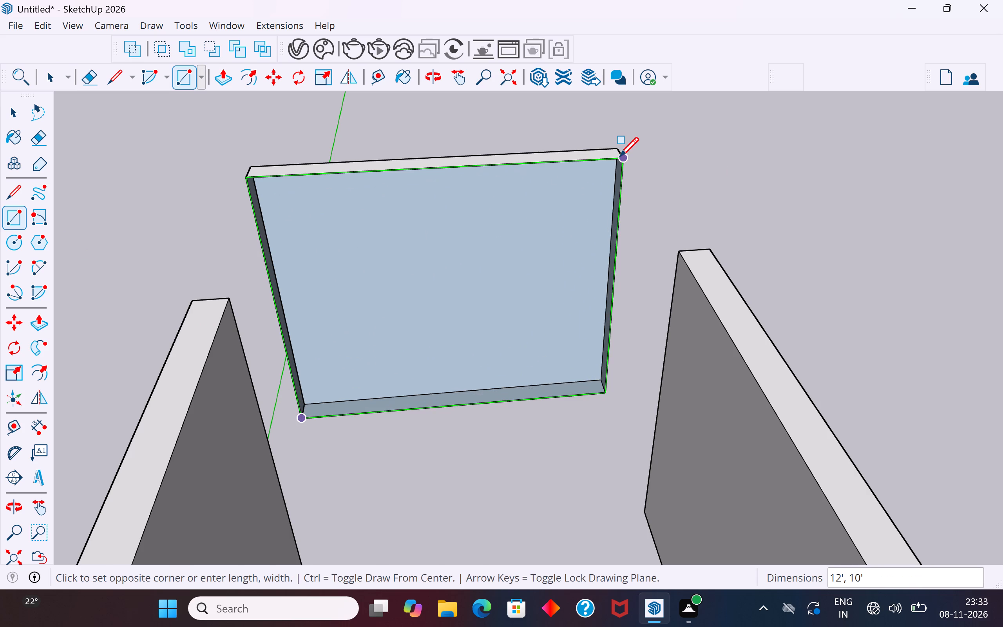
{"action": "left_click", "coordinate": [619, 158]}
{"action": "left_click", "coordinate": [18, 109]}
{"action": "left_click", "coordinate": [158, 206]}
Group the detached wall together with its new inner face.
{"action": "middle_click_drag", "start_coordinate": [708, 251], "coordinate": [695, 270]}
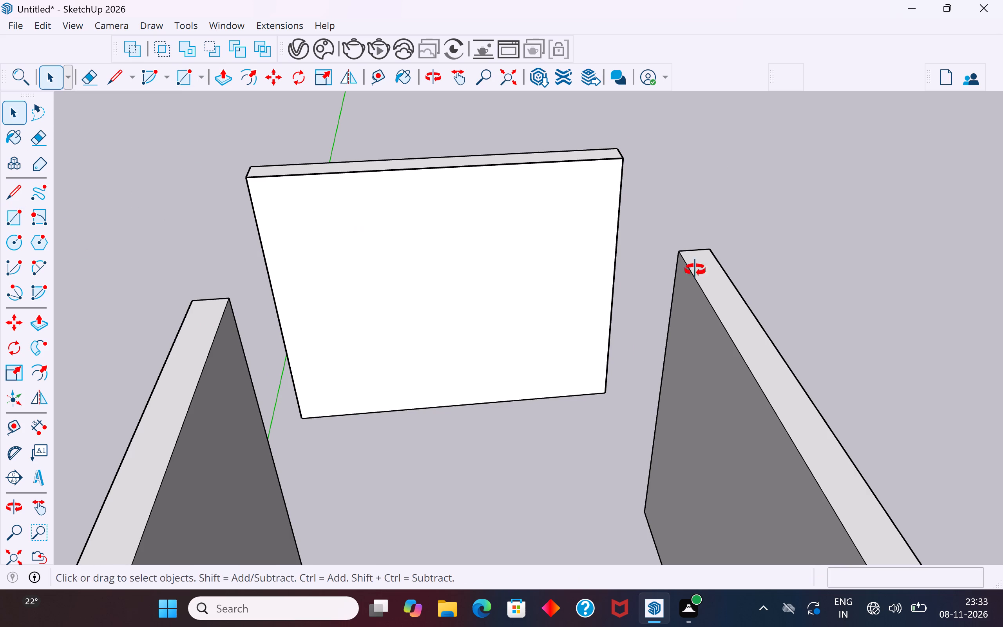
{"action": "middle_click_drag", "start_coordinate": [695, 270], "coordinate": [198, 516]}
{"action": "scroll", "coordinate": [367, 468], "scroll_direction": "down", "scroll_amount": 11}
{"action": "left_click_drag", "start_coordinate": [581, 251], "coordinate": [435, 489]}
{"action": "right_click", "coordinate": [479, 399]}
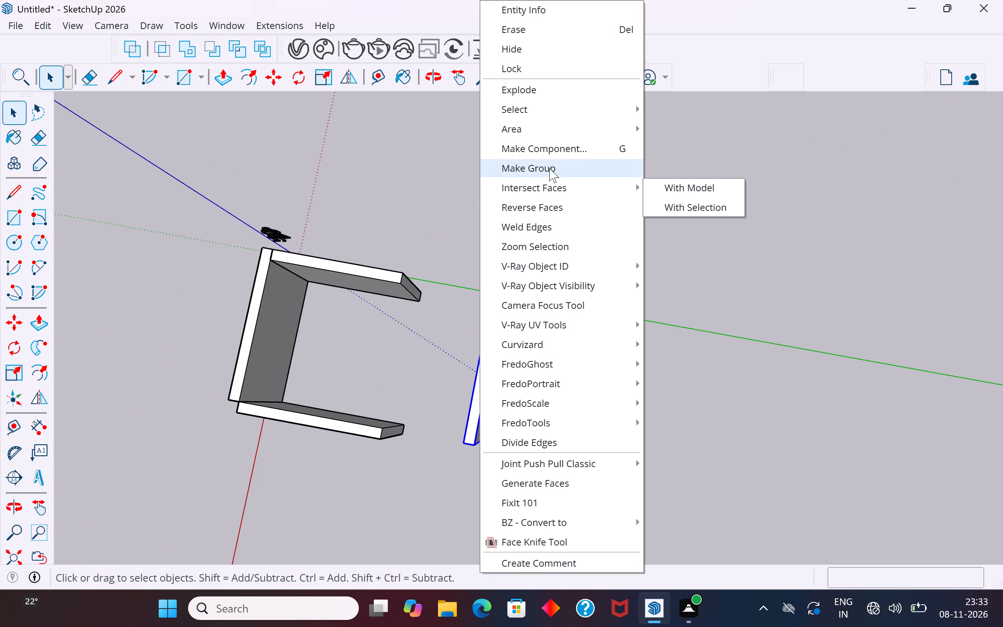
{"action": "left_click", "coordinate": [549, 168]}
{"action": "left_click", "coordinate": [570, 252]}
Move the detached wall back about 7' 1 3/8" so its inner top corner meets the free end of the side wall nearest the origin.
{"action": "middle_click_drag", "start_coordinate": [456, 459], "coordinate": [714, 204]}
{"action": "scroll", "coordinate": [517, 543], "scroll_direction": "up", "scroll_amount": 2}
{"action": "middle_click_drag", "start_coordinate": [645, 392], "coordinate": [415, 132]}
{"action": "middle_click_drag", "start_coordinate": [501, 509], "coordinate": [511, 290]}
{"action": "left_click", "coordinate": [570, 354]}
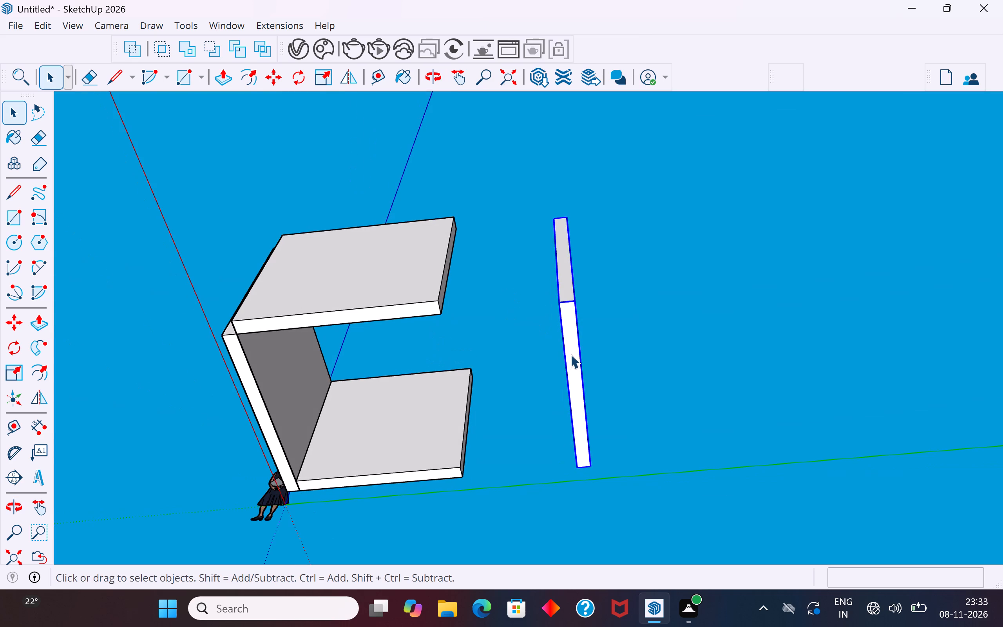
{"action": "scroll", "coordinate": [570, 362], "scroll_direction": "down", "scroll_amount": 5}
{"action": "scroll", "coordinate": [559, 236], "scroll_direction": "down", "scroll_amount": 2}
{"action": "middle_click_drag", "start_coordinate": [557, 264], "coordinate": [570, 533]}
{"action": "middle_click_drag", "start_coordinate": [563, 314], "coordinate": [568, 466]}
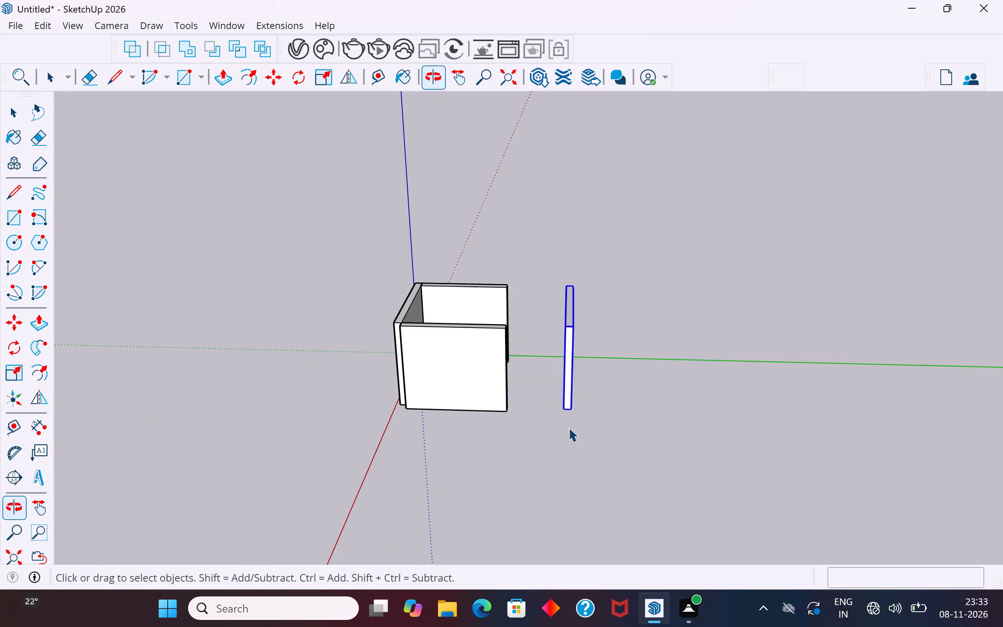
{"action": "scroll", "coordinate": [567, 410], "scroll_direction": "up", "scroll_amount": 6}
{"action": "middle_click_drag", "start_coordinate": [567, 410], "coordinate": [583, 497]}
{"action": "key", "text": "m"}
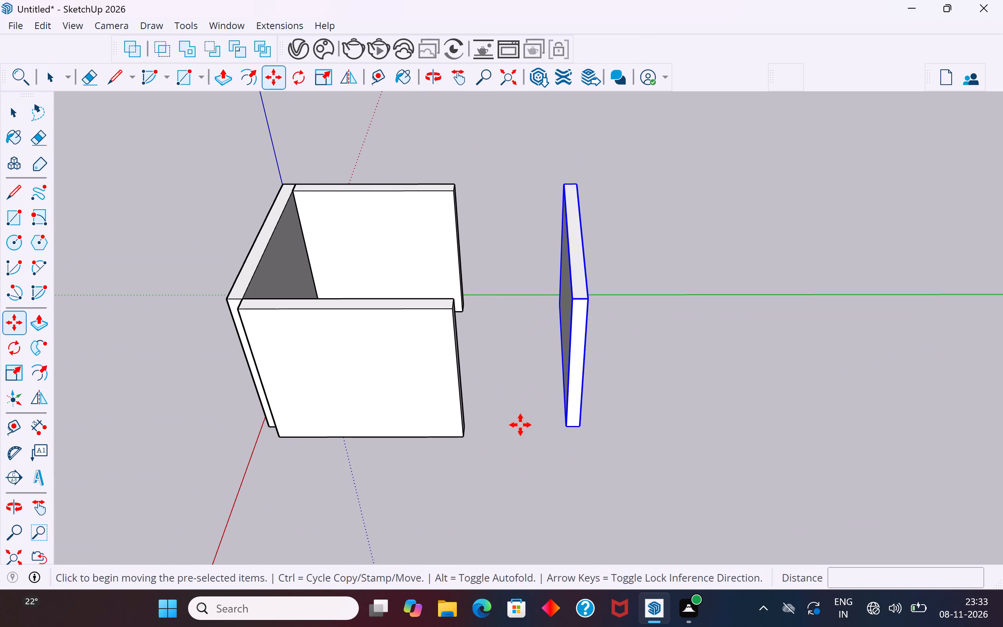
{"action": "scroll", "coordinate": [492, 308], "scroll_direction": "down", "scroll_amount": 4}
{"action": "middle_click_drag", "start_coordinate": [514, 356], "coordinate": [551, 484]}
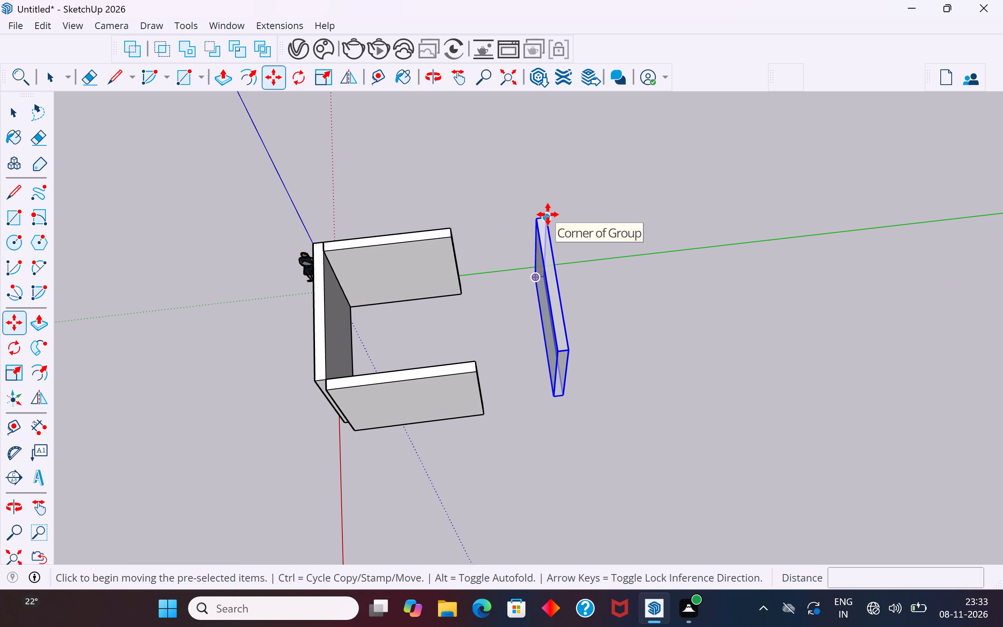
{"action": "left_click", "coordinate": [548, 214]}
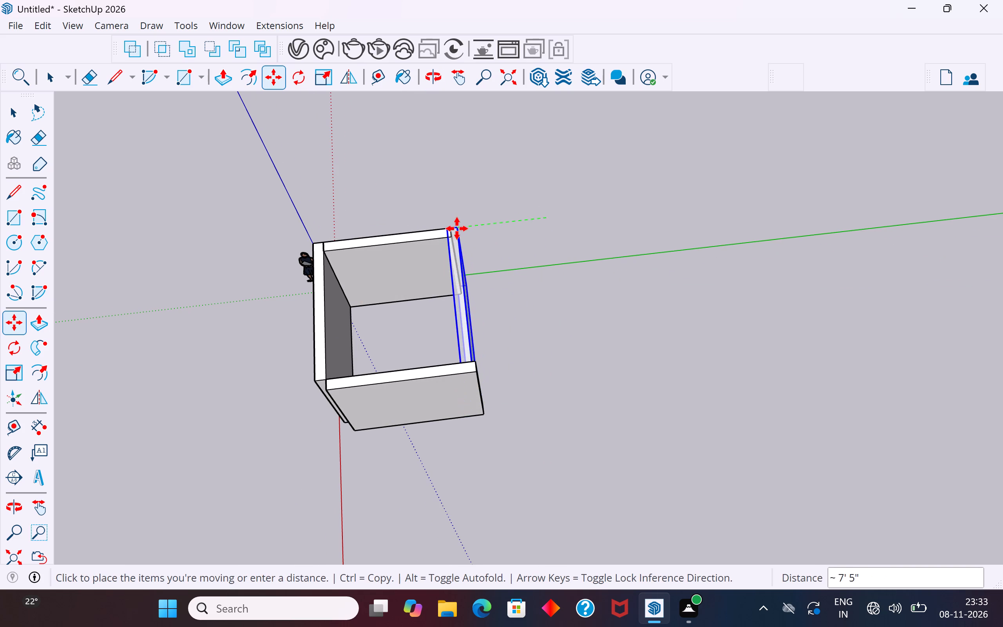
{"action": "key", "text": "Escape"}
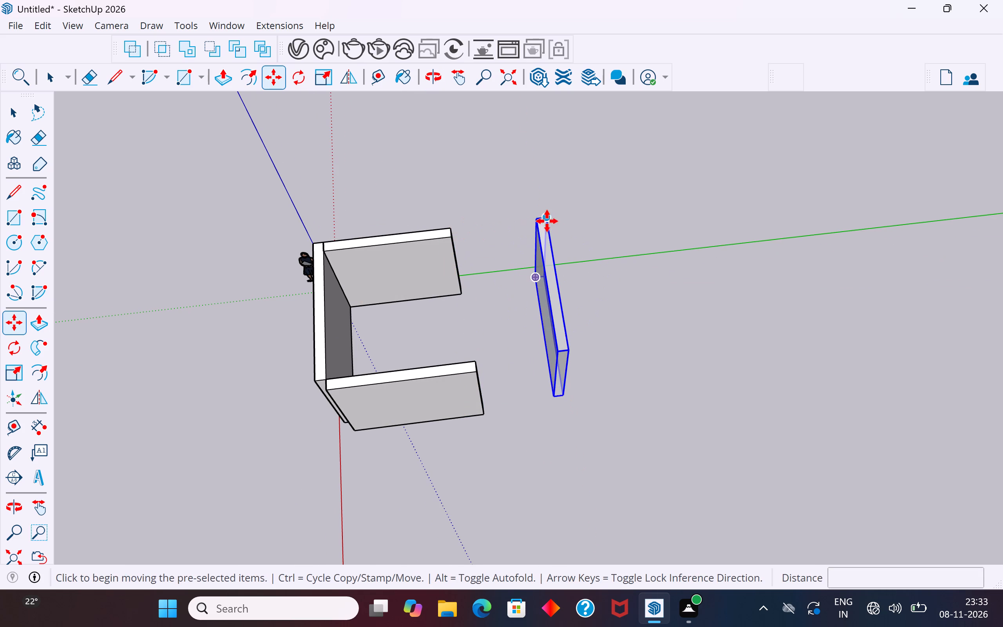
{"action": "left_click", "coordinate": [535, 217]}
{"action": "left_click", "coordinate": [447, 225]}
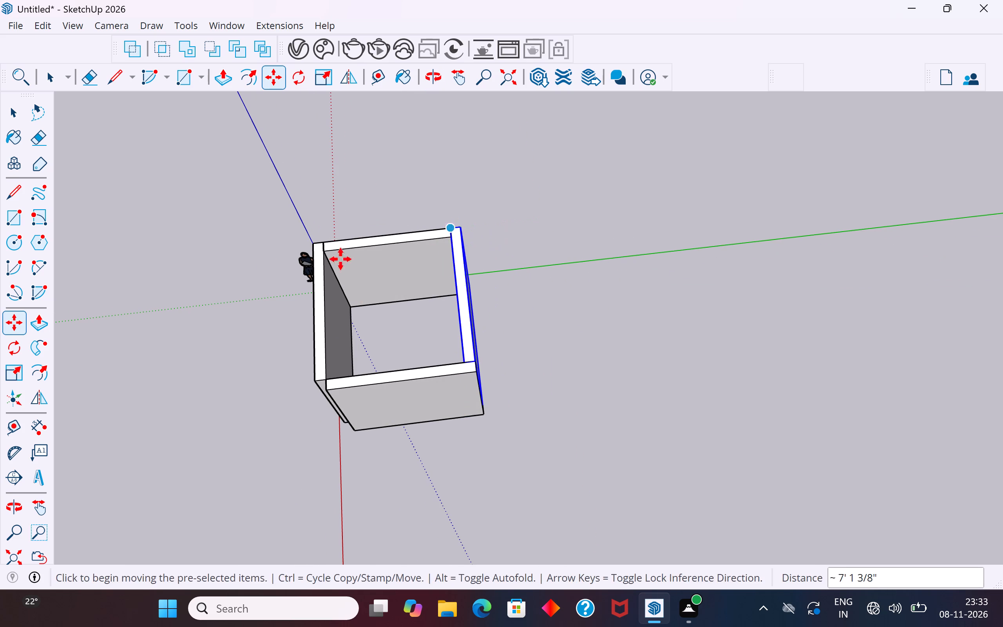
{"action": "left_click", "coordinate": [18, 112]}
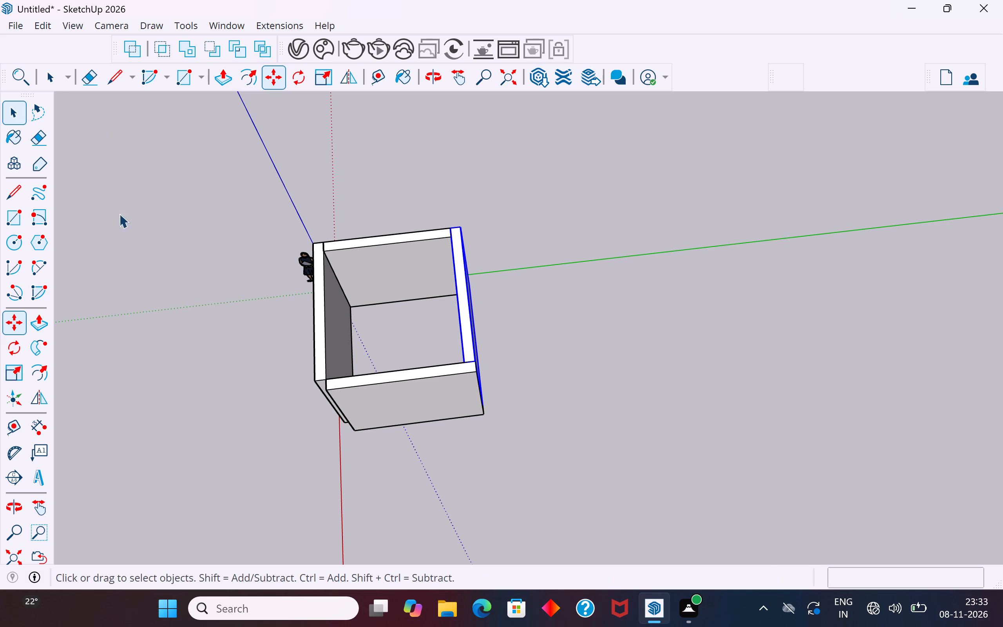
{"action": "left_click", "coordinate": [178, 252]}
Extend the end face of the wall opposite the origin by 10" inside its group to fill the open corner.
{"action": "scroll", "coordinate": [375, 223], "scroll_direction": "down", "scroll_amount": 5}
{"action": "middle_click_drag", "start_coordinate": [446, 292], "coordinate": [254, 28]}
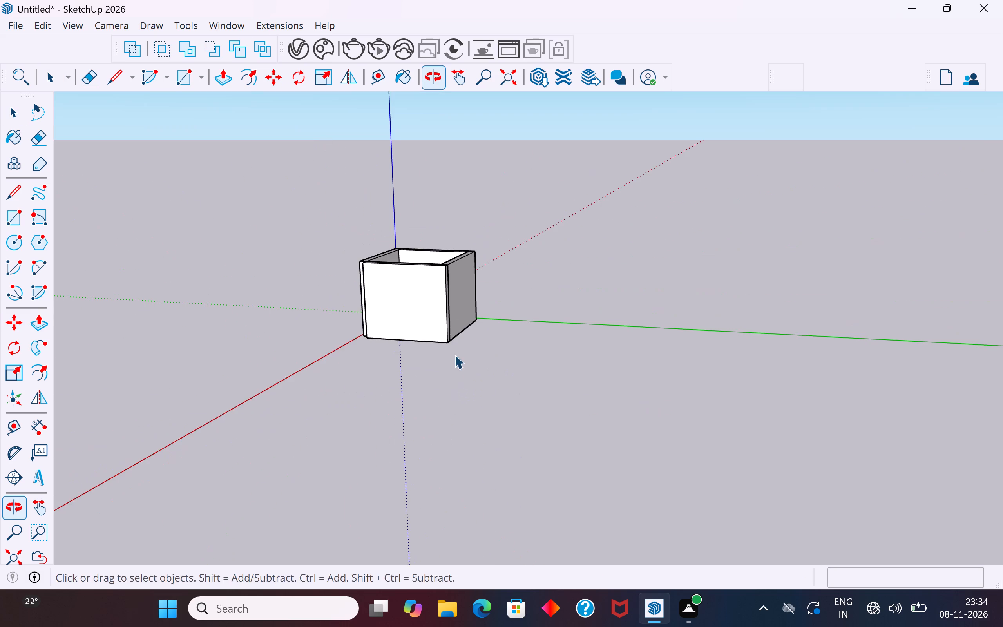
{"action": "middle_click_drag", "start_coordinate": [454, 301], "coordinate": [522, 109]}
{"action": "scroll", "coordinate": [365, 317], "scroll_direction": "up", "scroll_amount": 9}
{"action": "middle_click_drag", "start_coordinate": [429, 281], "coordinate": [489, 47]}
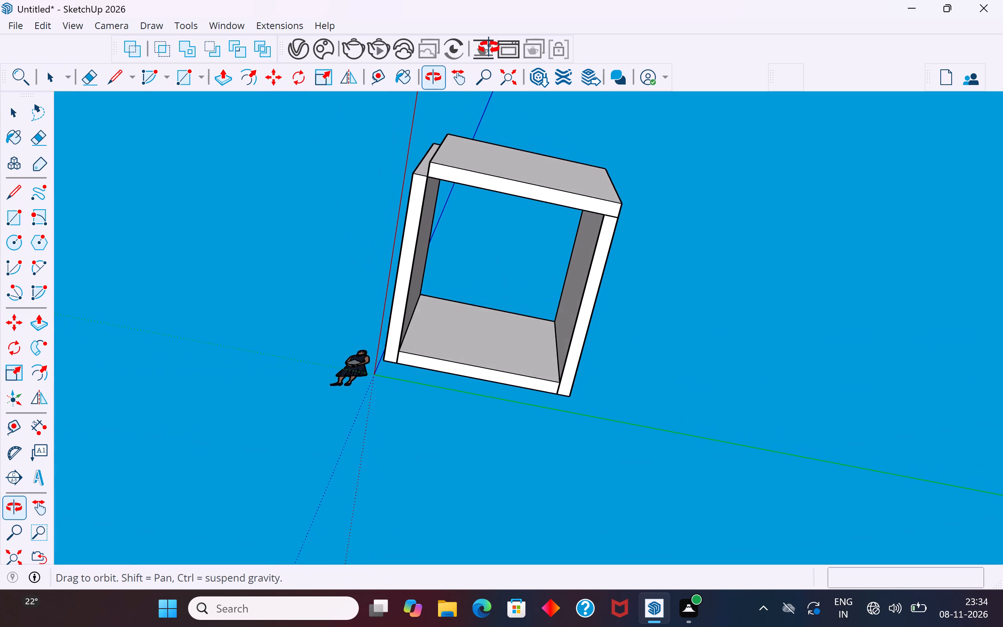
{"action": "middle_click_drag", "start_coordinate": [489, 47], "coordinate": [626, 424]}
{"action": "middle_click_drag", "start_coordinate": [545, 94], "coordinate": [560, 394]}
{"action": "scroll", "coordinate": [514, 146], "scroll_direction": "down", "scroll_amount": 6}
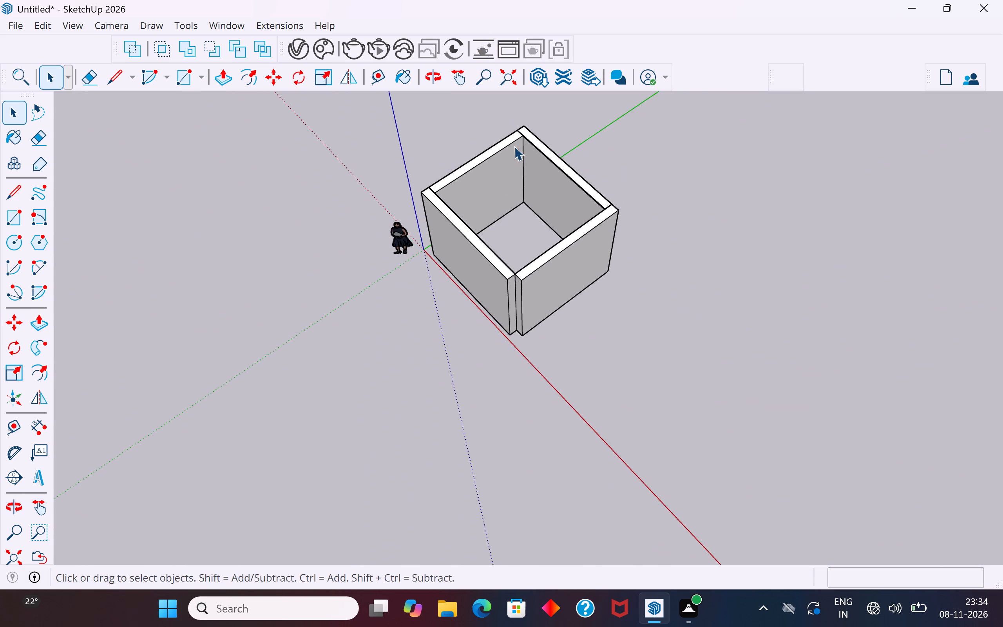
{"action": "middle_click_drag", "start_coordinate": [510, 315], "coordinate": [519, 345]}
{"action": "scroll", "coordinate": [533, 316], "scroll_direction": "up", "scroll_amount": 10}
{"action": "double_click", "coordinate": [520, 283]}
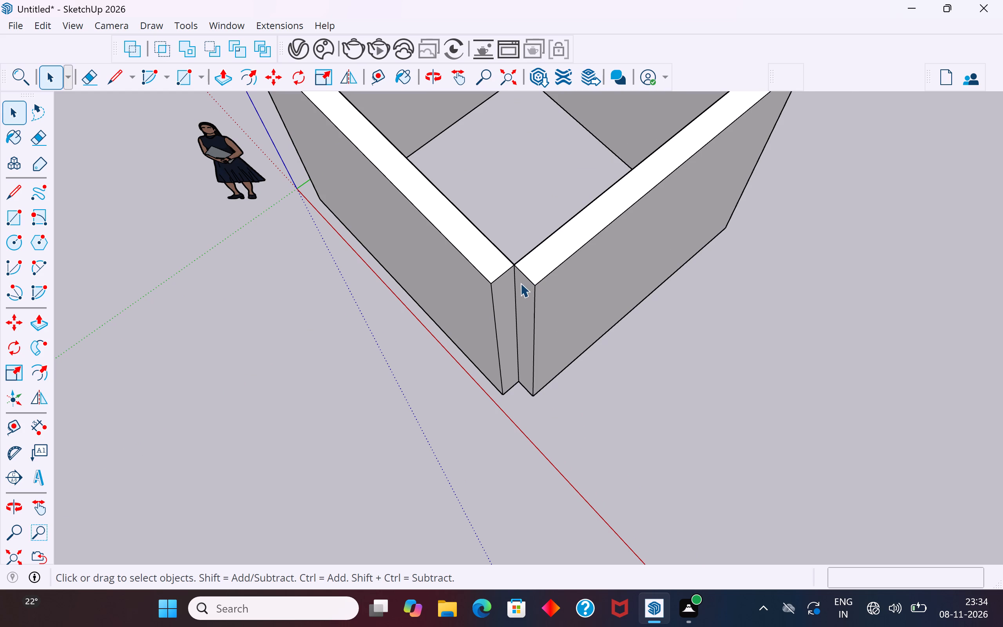
{"action": "left_click", "coordinate": [525, 287]}
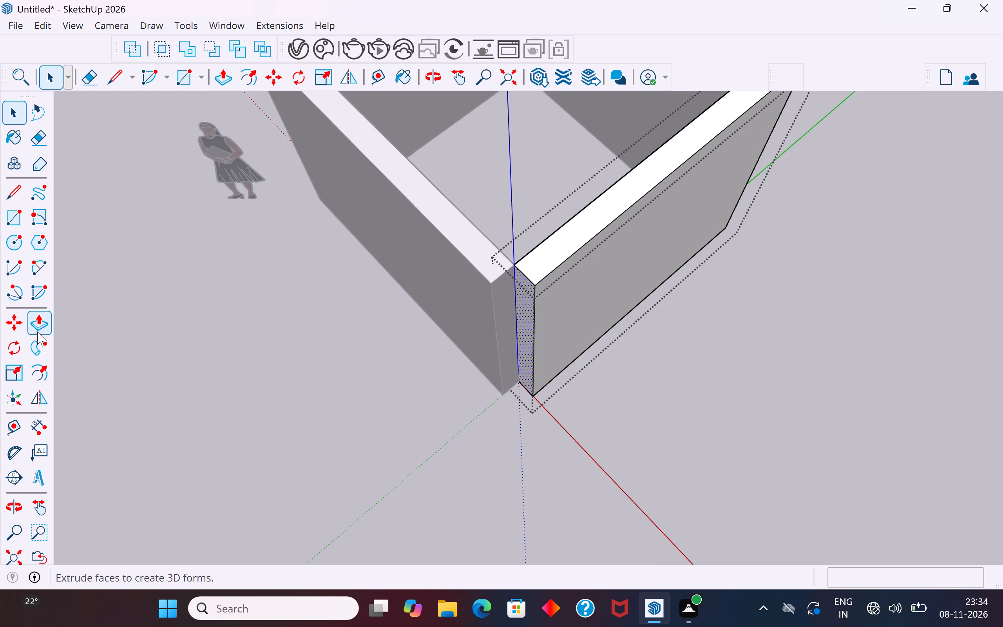
{"action": "left_click", "coordinate": [37, 332]}
{"action": "left_click", "coordinate": [511, 313]}
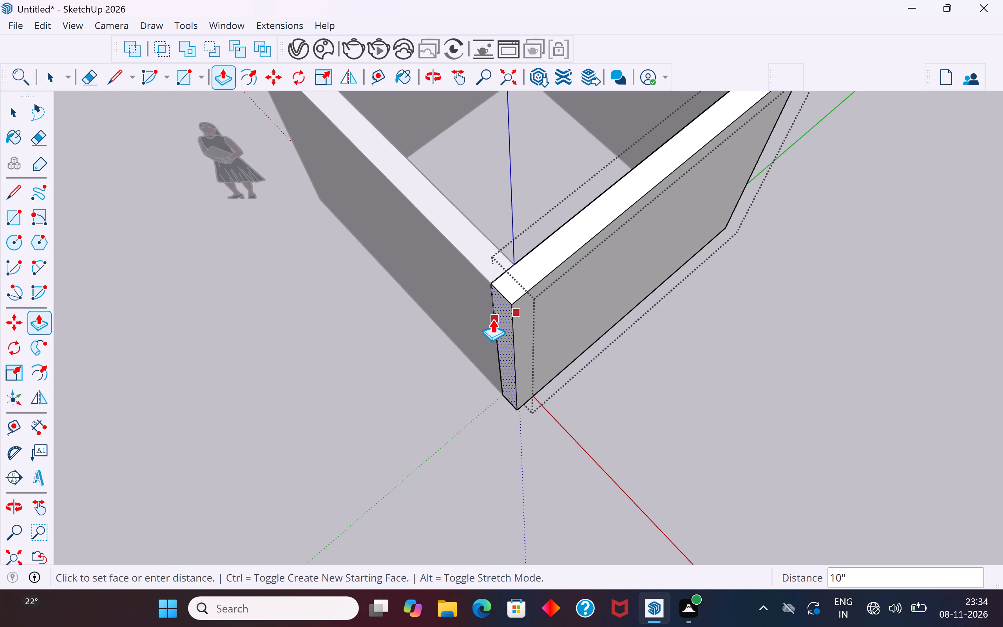
{"action": "left_click", "coordinate": [491, 317]}
{"action": "left_click", "coordinate": [8, 107]}
{"action": "left_click", "coordinate": [186, 358]}
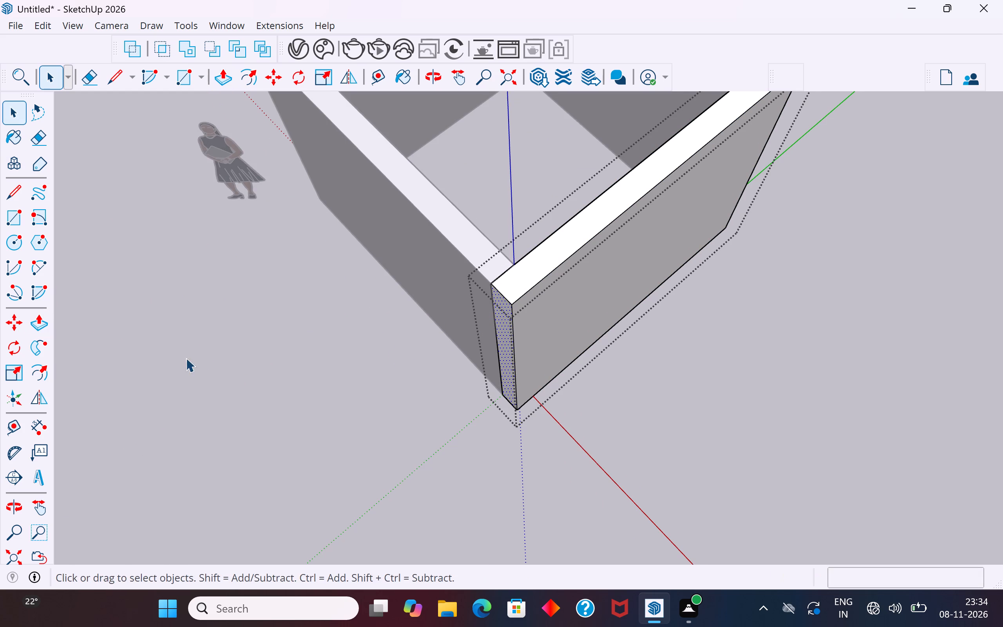
Inspect the room from several sides, selecting each of the four walls in turn to check their separate groups.
{"action": "scroll", "coordinate": [291, 402], "scroll_direction": "down", "scroll_amount": 11}
{"action": "middle_click_drag", "start_coordinate": [516, 347], "coordinate": [185, 404]}
{"action": "scroll", "coordinate": [304, 426], "scroll_direction": "down", "scroll_amount": 6}
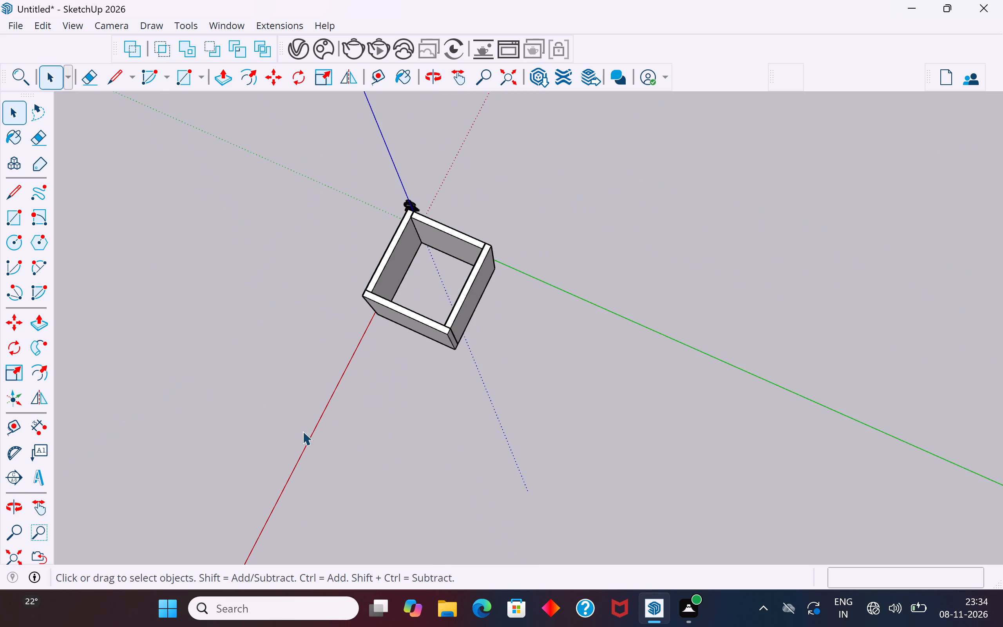
{"action": "middle_click_drag", "start_coordinate": [395, 370], "coordinate": [466, 219]}
{"action": "left_click", "coordinate": [427, 352]}
{"action": "left_click", "coordinate": [382, 270]}
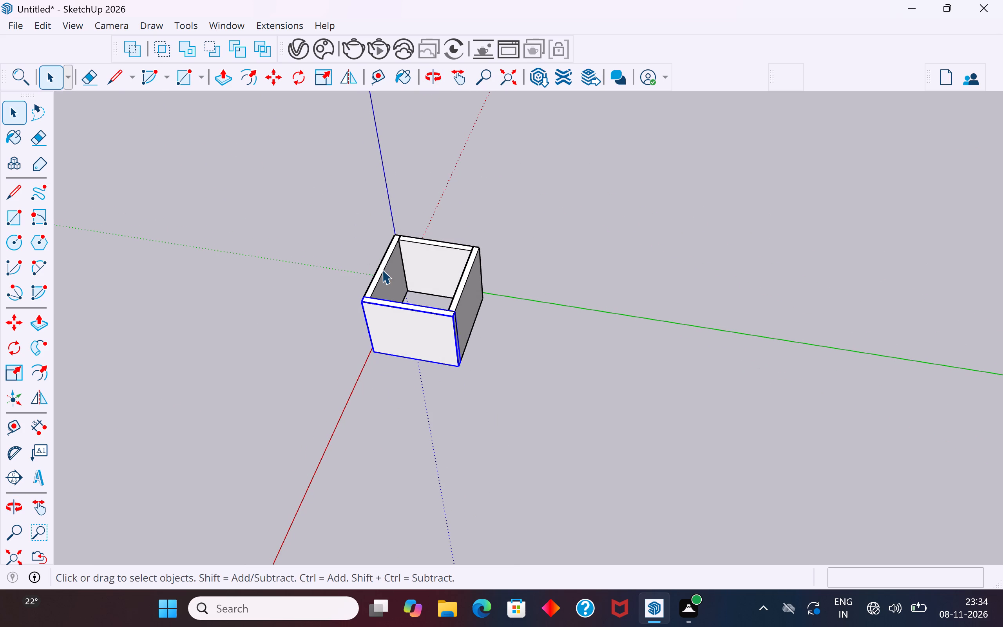
{"action": "left_click", "coordinate": [438, 256]}
{"action": "left_click", "coordinate": [472, 292]}
{"action": "middle_click_drag", "start_coordinate": [355, 377], "coordinate": [498, 106]}
{"action": "middle_click_drag", "start_coordinate": [491, 315], "coordinate": [413, 474]}
{"action": "scroll", "coordinate": [417, 312], "scroll_direction": "down", "scroll_amount": 5}
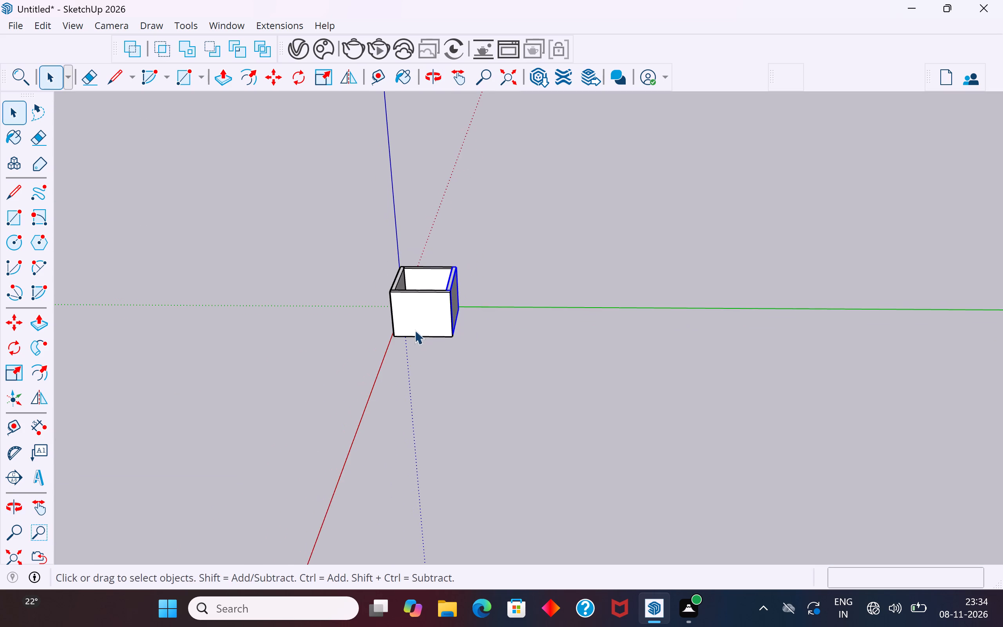
{"action": "middle_click_drag", "start_coordinate": [418, 331], "coordinate": [398, 469]}
{"action": "scroll", "coordinate": [420, 272], "scroll_direction": "up", "scroll_amount": 5}
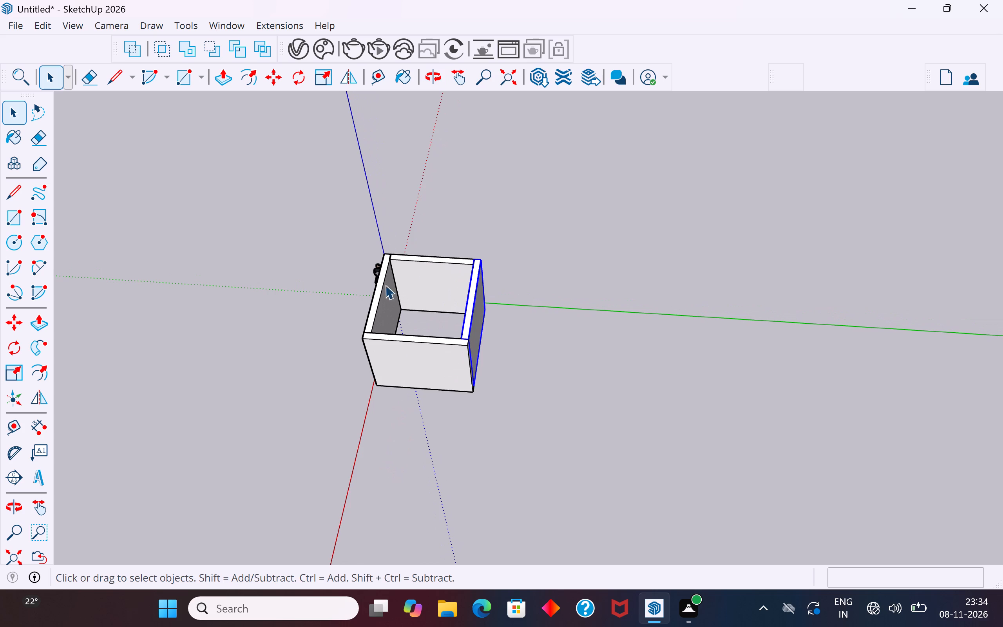
{"action": "scroll", "coordinate": [379, 285], "scroll_direction": "up", "scroll_amount": 4}
{"action": "middle_click_drag", "start_coordinate": [376, 294], "coordinate": [388, 301]}
{"action": "left_click", "coordinate": [300, 358]}
{"action": "middle_click_drag", "start_coordinate": [449, 303], "coordinate": [529, 283]}
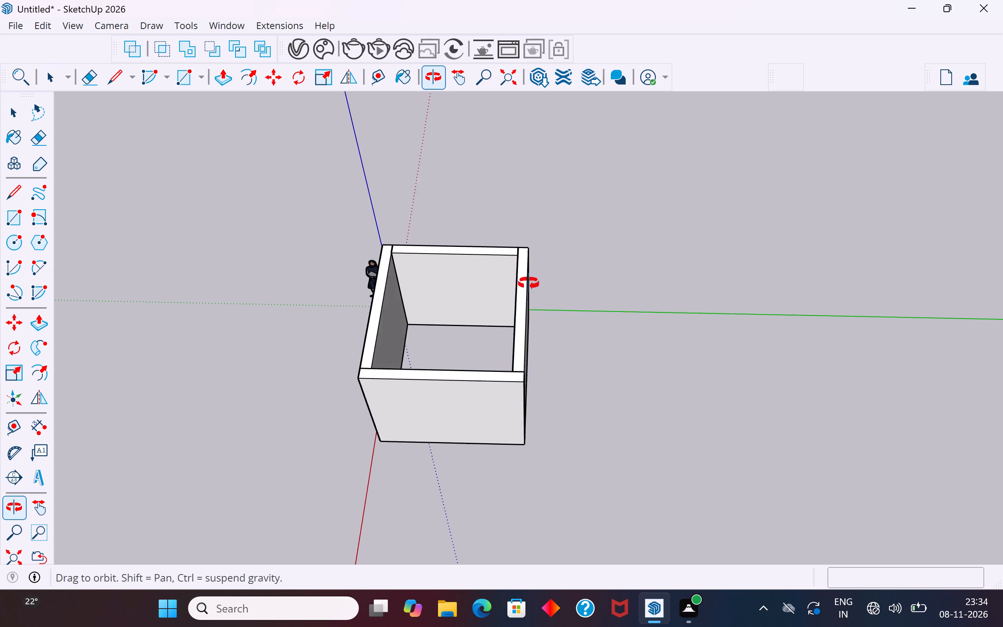
{"action": "middle_click_drag", "start_coordinate": [529, 283], "coordinate": [547, 277]}
{"action": "scroll", "coordinate": [612, 233], "scroll_direction": "down", "scroll_amount": 5}
{"action": "middle_click_drag", "start_coordinate": [552, 340], "coordinate": [496, 348]}
{"action": "scroll", "coordinate": [476, 342], "scroll_direction": "up", "scroll_amount": 4}
{"action": "left_click", "coordinate": [490, 338]}
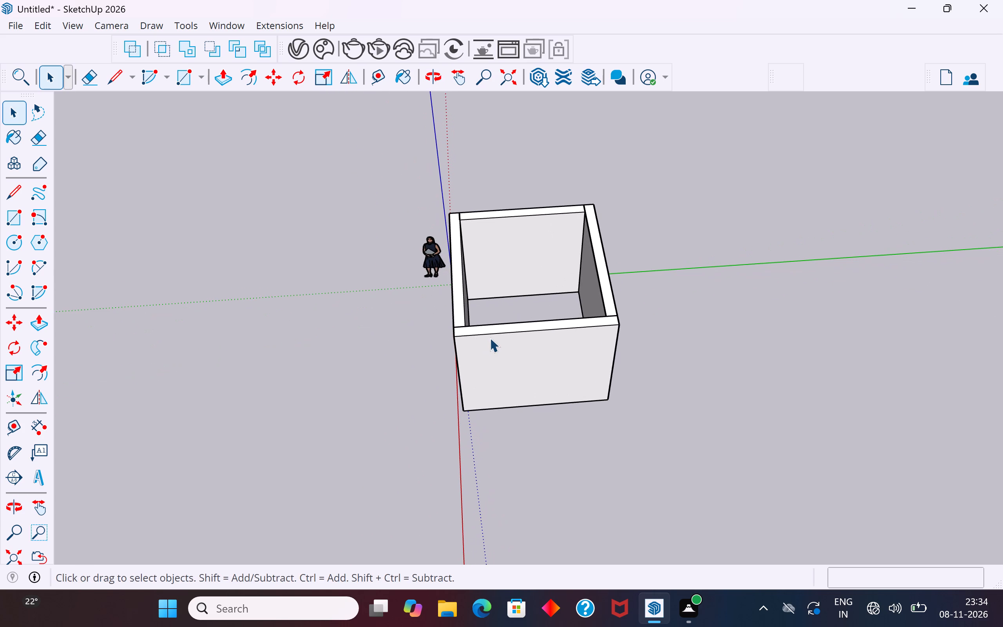
{"action": "left_click", "coordinate": [459, 301]}
{"action": "left_click", "coordinate": [487, 217]}
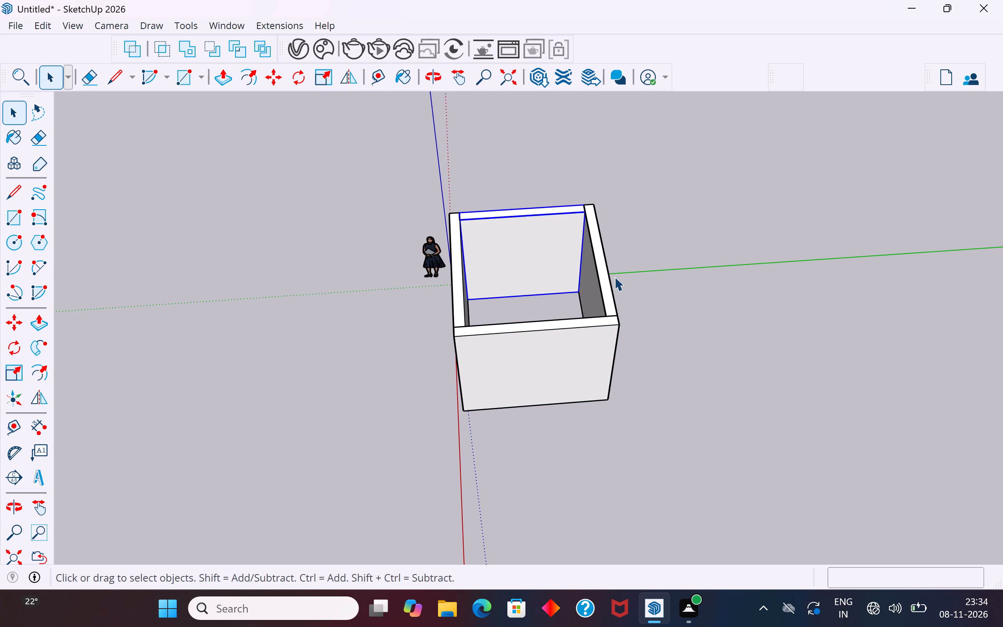
{"action": "left_click", "coordinate": [614, 277]}
{"action": "left_click", "coordinate": [609, 277]}
{"action": "left_click", "coordinate": [743, 335]}
{"action": "scroll", "coordinate": [492, 423], "scroll_direction": "down", "scroll_amount": 5}
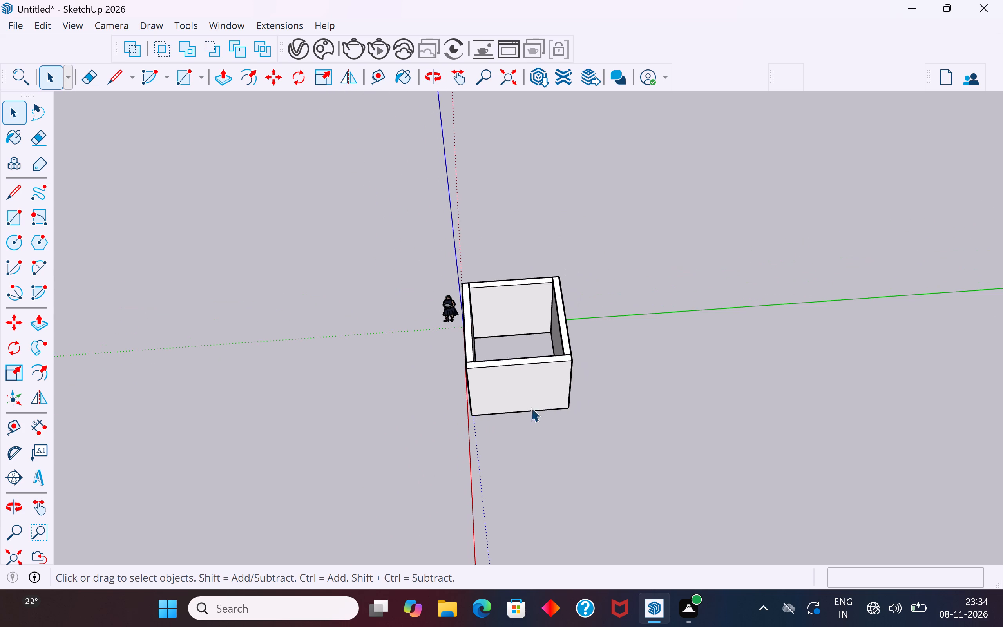
{"action": "middle_click_drag", "start_coordinate": [550, 415], "coordinate": [537, 448]}
Examine the room's corner joints and outer wall faces from above and from ground level.
{"action": "left_click", "coordinate": [15, 218]}
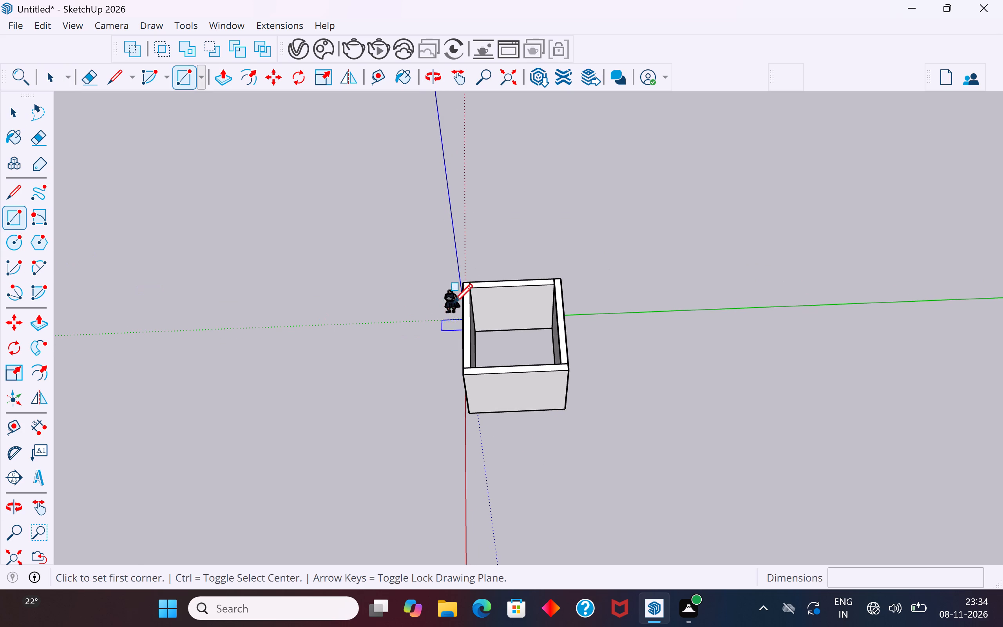
{"action": "left_click", "coordinate": [19, 112]}
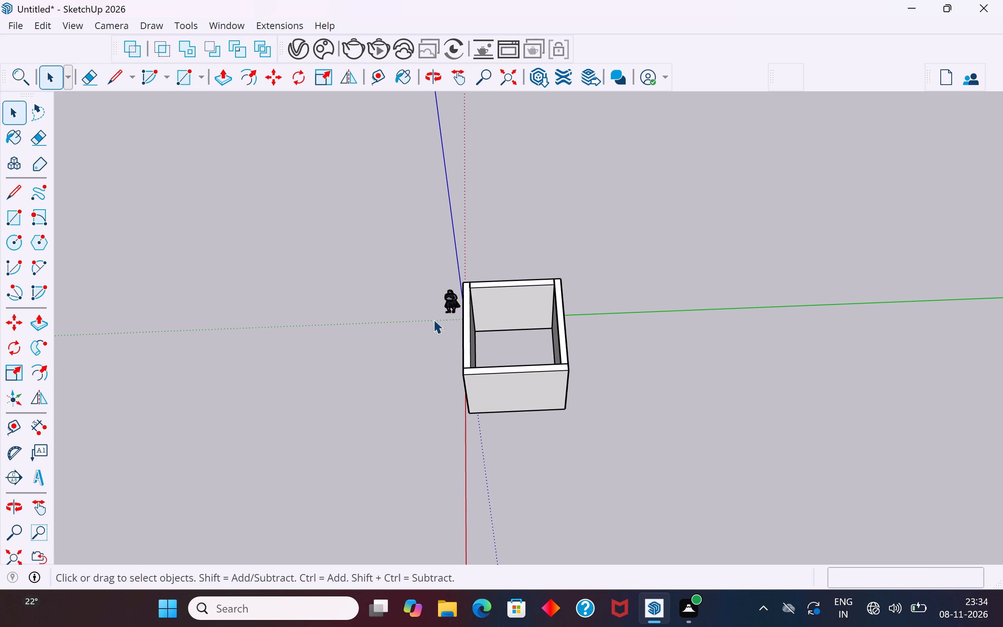
{"action": "scroll", "coordinate": [456, 312], "scroll_direction": "up", "scroll_amount": 19}
{"action": "middle_click_drag", "start_coordinate": [454, 275], "coordinate": [459, 371]}
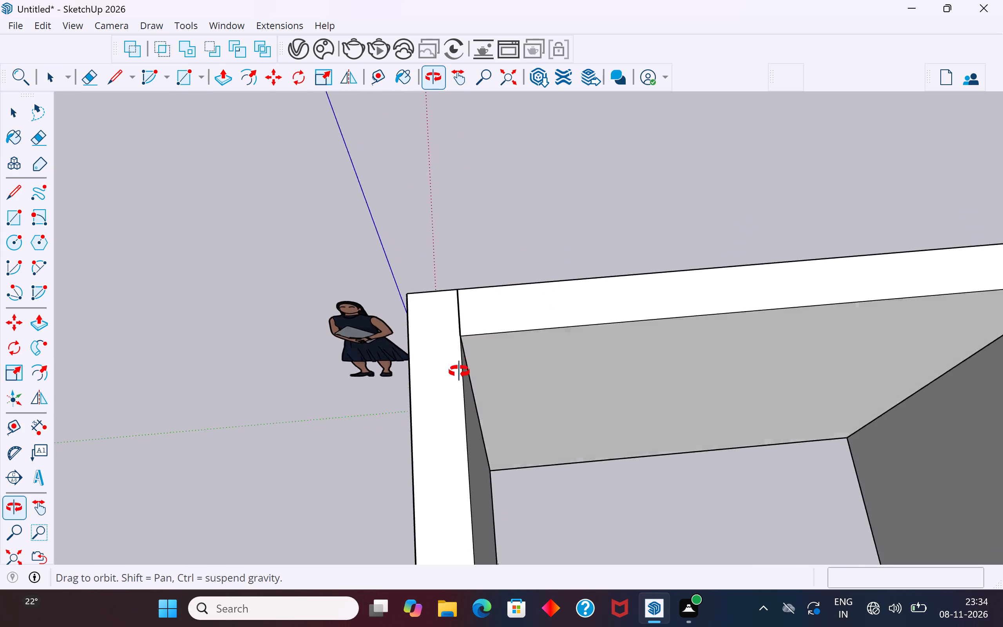
{"action": "middle_click_drag", "start_coordinate": [459, 371], "coordinate": [398, 248]}
{"action": "scroll", "coordinate": [303, 406], "scroll_direction": "down", "scroll_amount": 6}
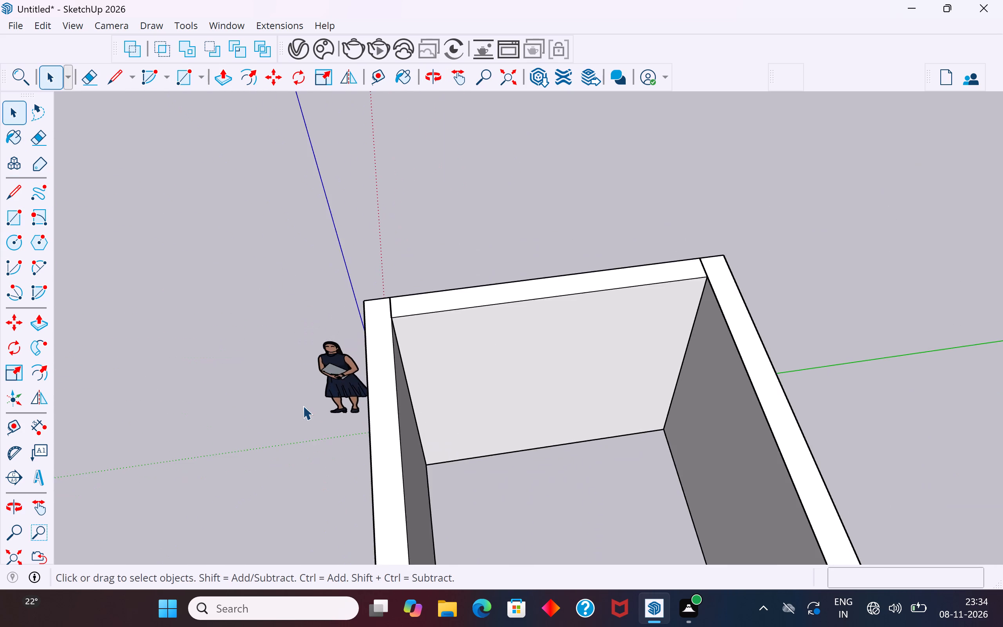
{"action": "scroll", "coordinate": [303, 406], "scroll_direction": "down", "scroll_amount": 6}
{"action": "scroll", "coordinate": [672, 252], "scroll_direction": "down", "scroll_amount": 5}
{"action": "middle_click_drag", "start_coordinate": [575, 456], "coordinate": [830, 151]}
{"action": "middle_click_drag", "start_coordinate": [418, 458], "coordinate": [435, 468]}
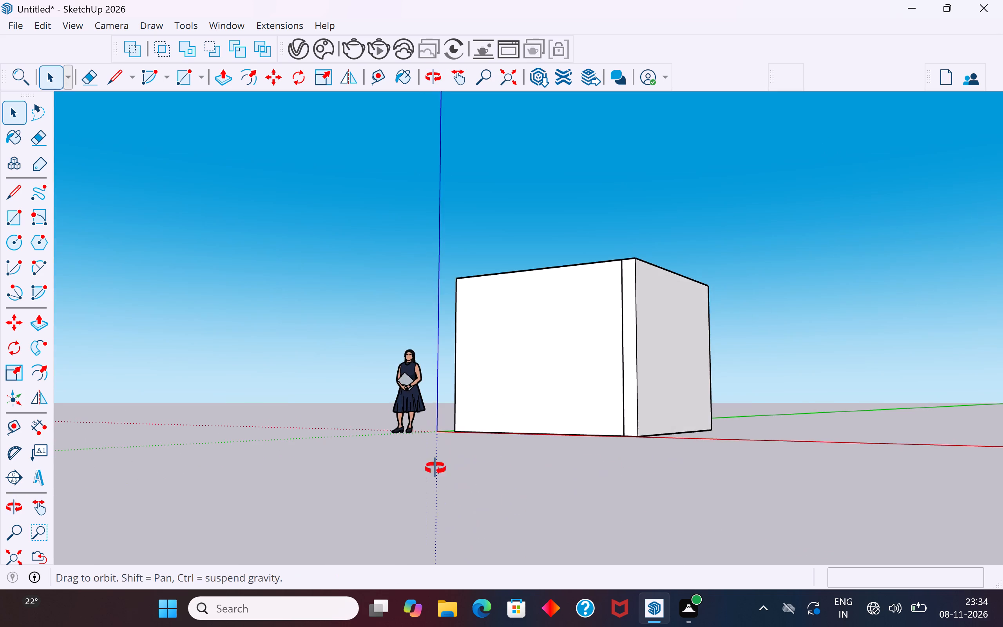
{"action": "middle_click_drag", "start_coordinate": [435, 468], "coordinate": [650, 449]}
{"action": "middle_click_drag", "start_coordinate": [711, 453], "coordinate": [306, 463]}
{"action": "scroll", "coordinate": [306, 463], "scroll_direction": "down", "scroll_amount": 4}
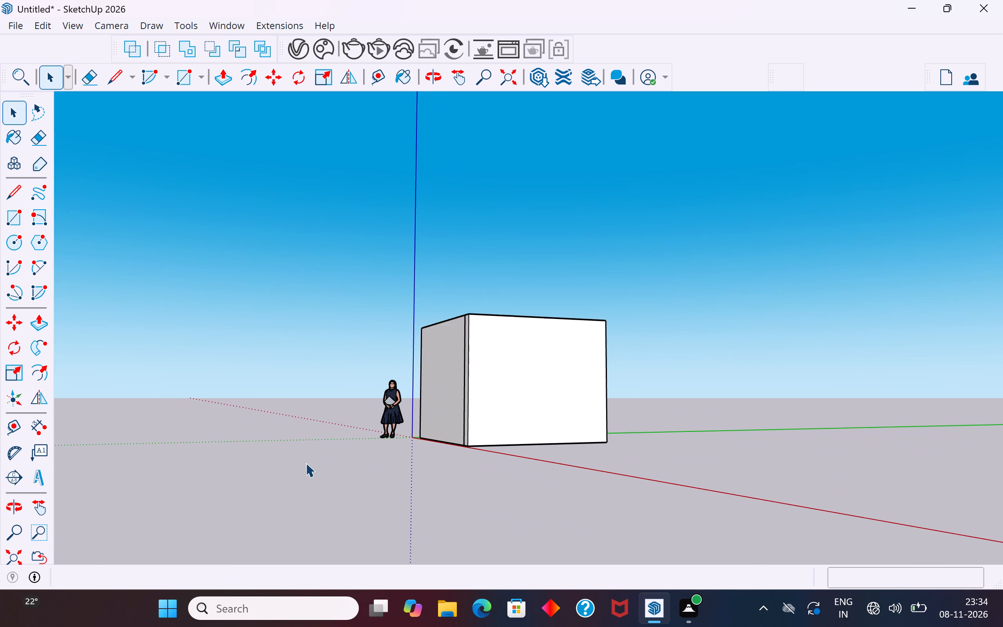
{"action": "scroll", "coordinate": [306, 463], "scroll_direction": "down", "scroll_amount": 1}
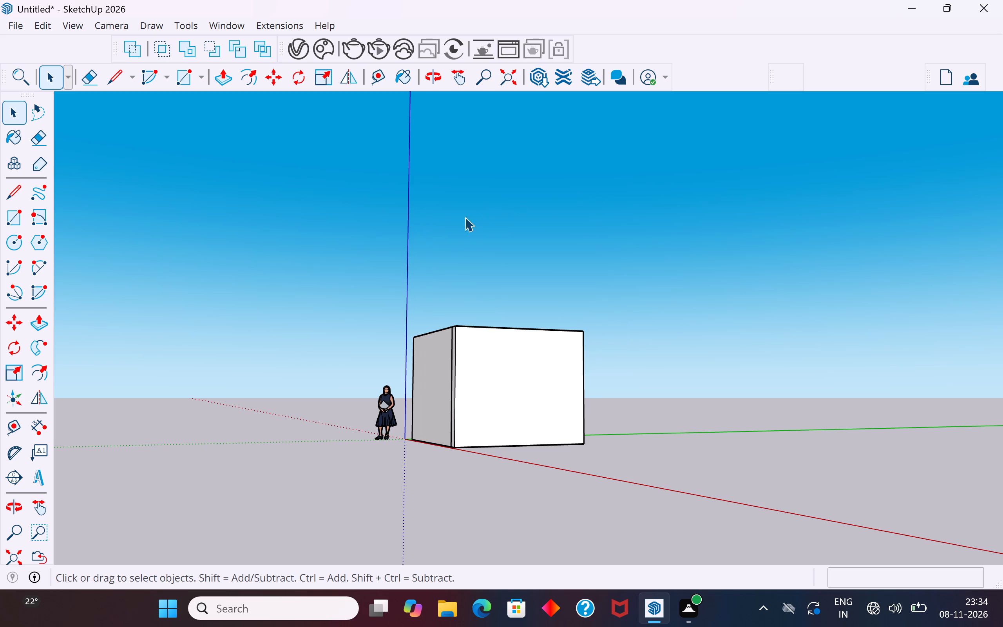
{"action": "scroll", "coordinate": [391, 282], "scroll_direction": "down", "scroll_amount": 6}
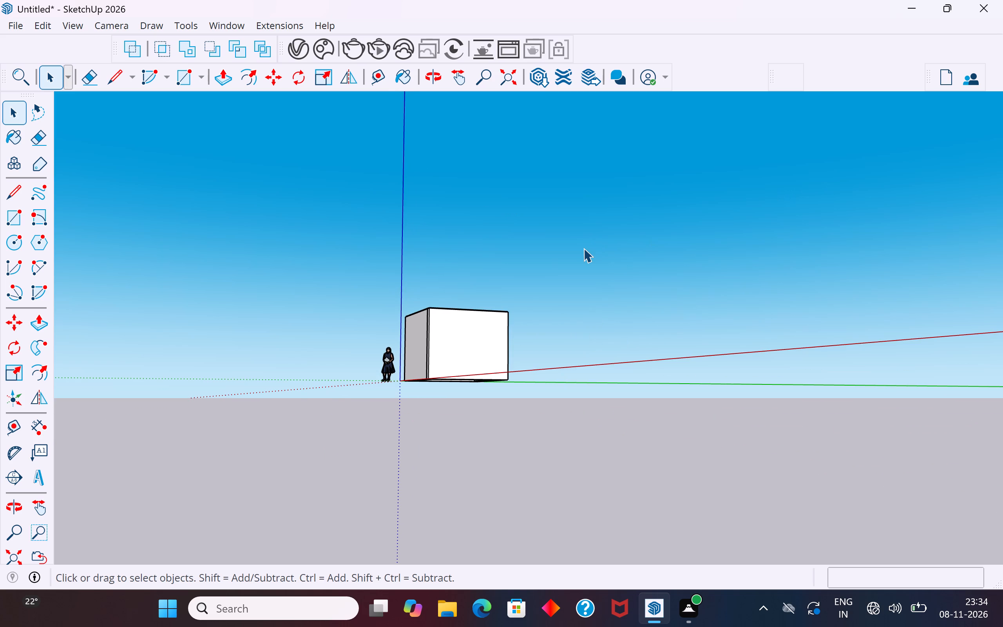
{"action": "scroll", "coordinate": [583, 248], "scroll_direction": "up", "scroll_amount": 2}
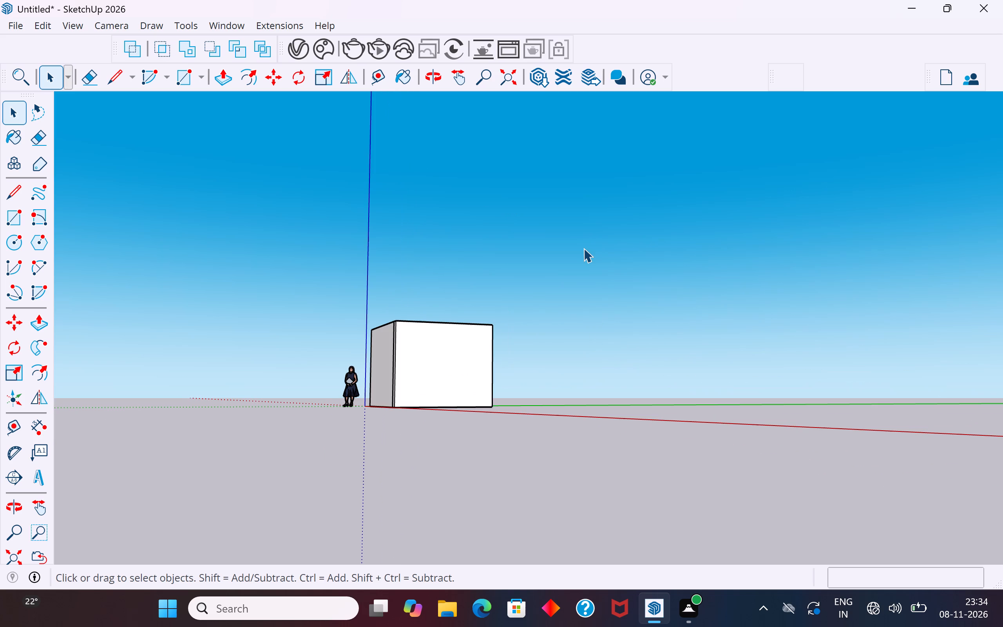
Draw a 12' by 12' 10" rectangle across the wall tops between the room's opposite outer corners.
{"action": "middle_click_drag", "start_coordinate": [483, 279], "coordinate": [421, 496]}
{"action": "scroll", "coordinate": [445, 342], "scroll_direction": "up", "scroll_amount": 5}
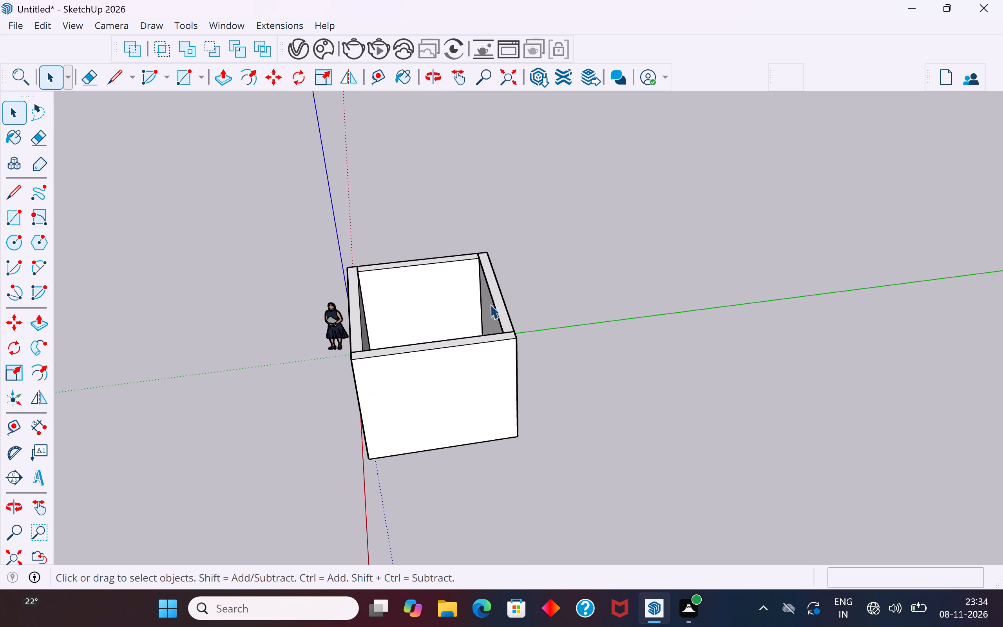
{"action": "middle_click_drag", "start_coordinate": [555, 259], "coordinate": [533, 411]}
{"action": "scroll", "coordinate": [413, 442], "scroll_direction": "up", "scroll_amount": 4}
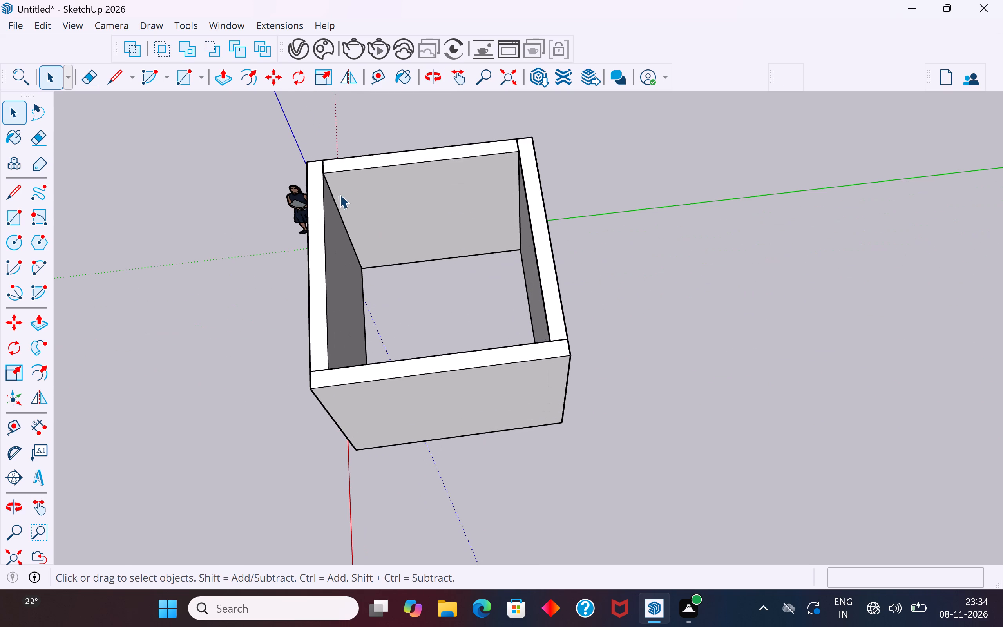
{"action": "left_click", "coordinate": [9, 225]}
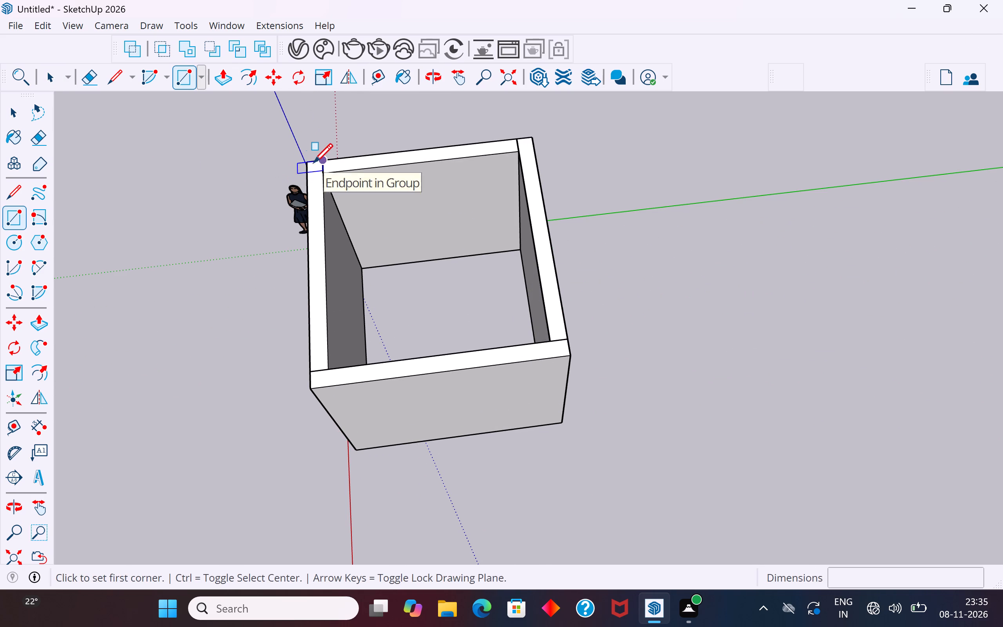
{"action": "left_click", "coordinate": [306, 166]}
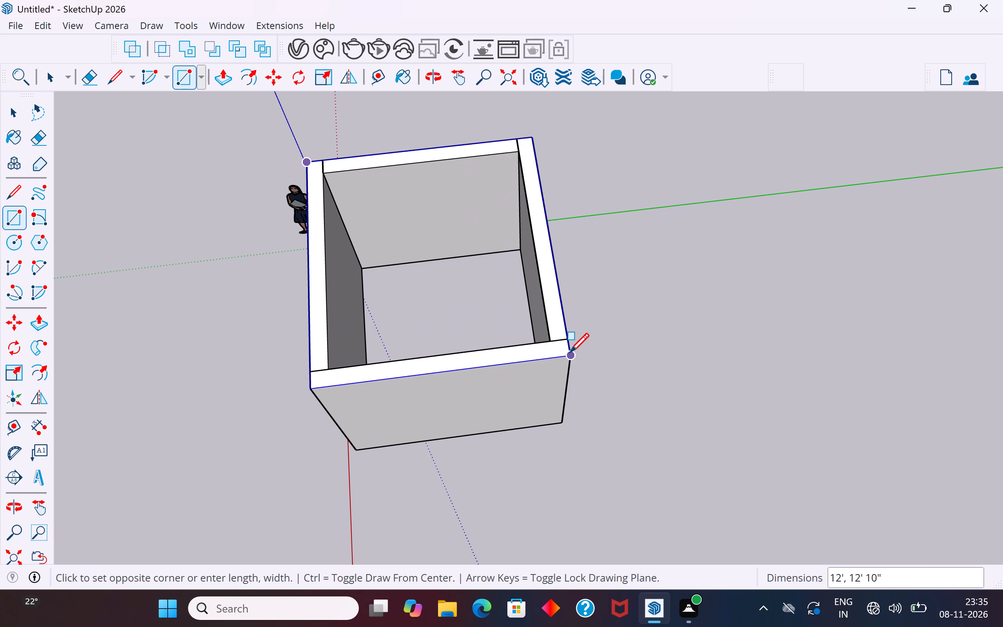
{"action": "left_click", "coordinate": [570, 354]}
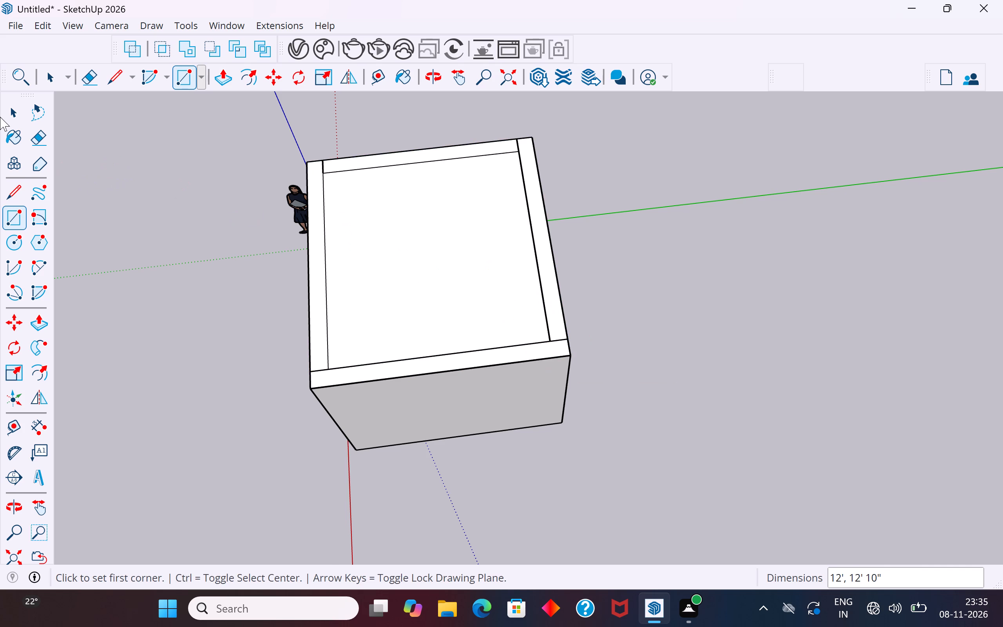
Push/Pull the rectangle covering the walls upward 4" to form a roof slab.
{"action": "left_click", "coordinate": [13, 109]}
{"action": "left_click", "coordinate": [37, 327]}
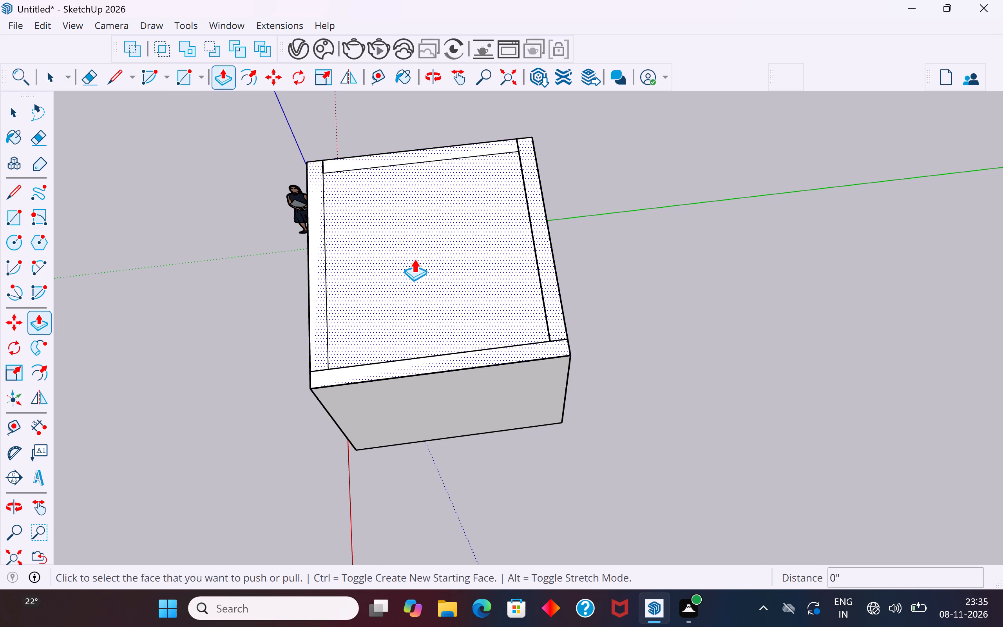
{"action": "left_click", "coordinate": [414, 259]}
{"action": "key", "text": "4"}
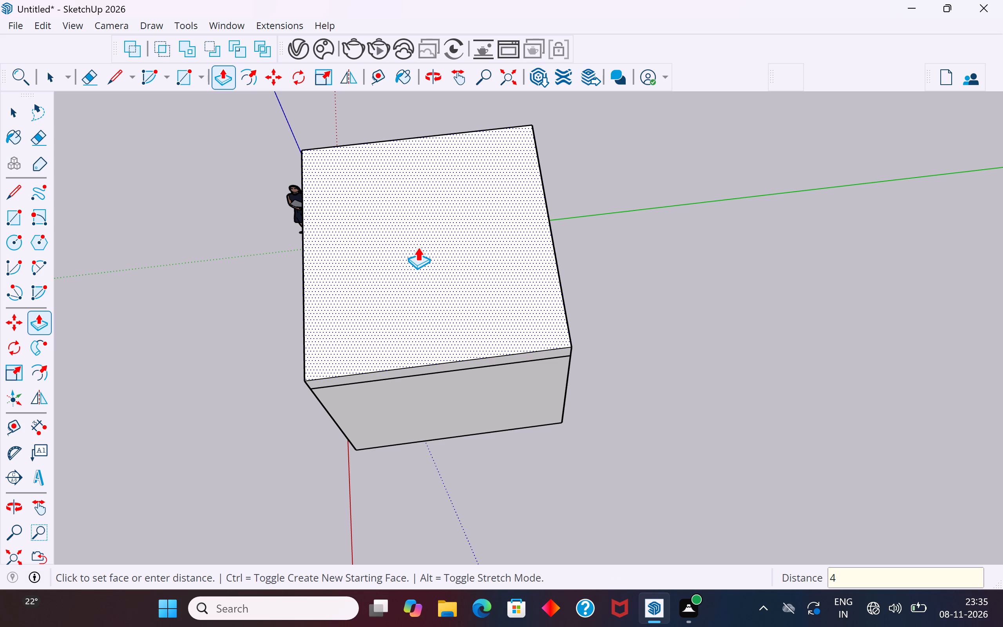
{"action": "key", "text": "shift+quotedbl"}
{"action": "key", "text": "Return"}
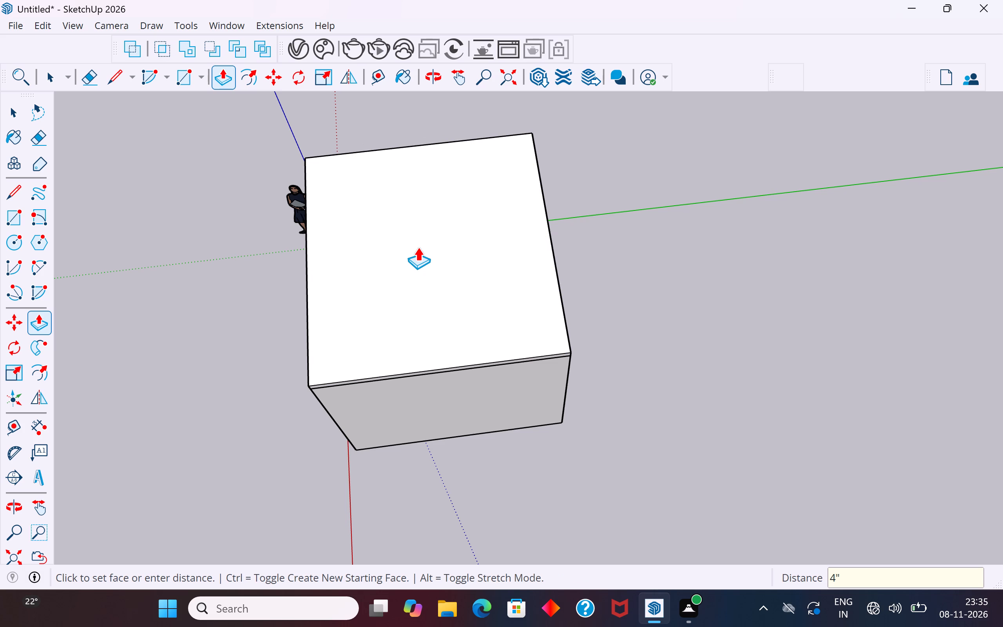
{"action": "left_click", "coordinate": [14, 119]}
{"action": "left_click", "coordinate": [197, 236]}
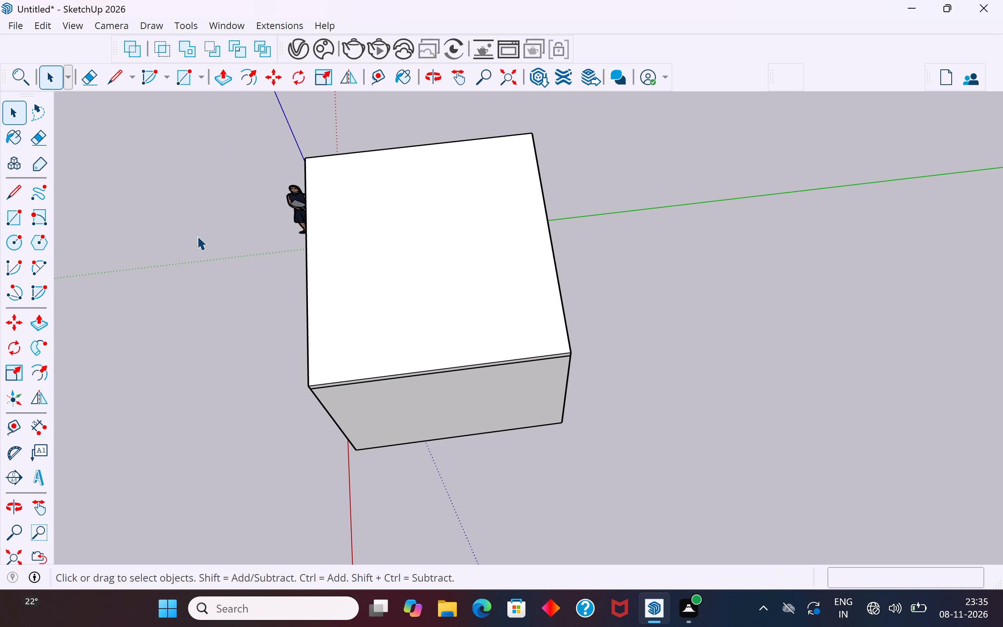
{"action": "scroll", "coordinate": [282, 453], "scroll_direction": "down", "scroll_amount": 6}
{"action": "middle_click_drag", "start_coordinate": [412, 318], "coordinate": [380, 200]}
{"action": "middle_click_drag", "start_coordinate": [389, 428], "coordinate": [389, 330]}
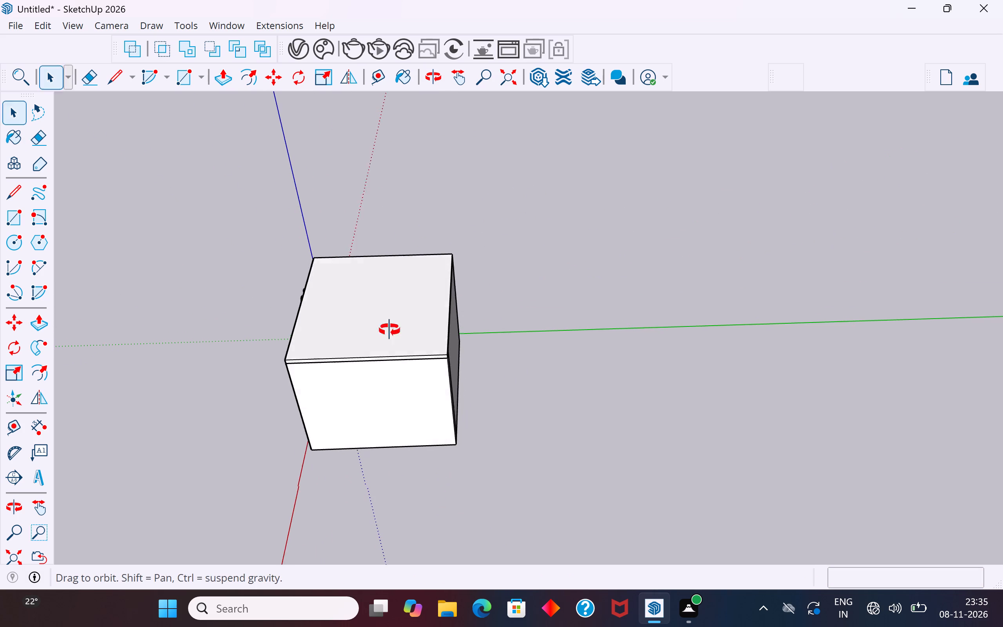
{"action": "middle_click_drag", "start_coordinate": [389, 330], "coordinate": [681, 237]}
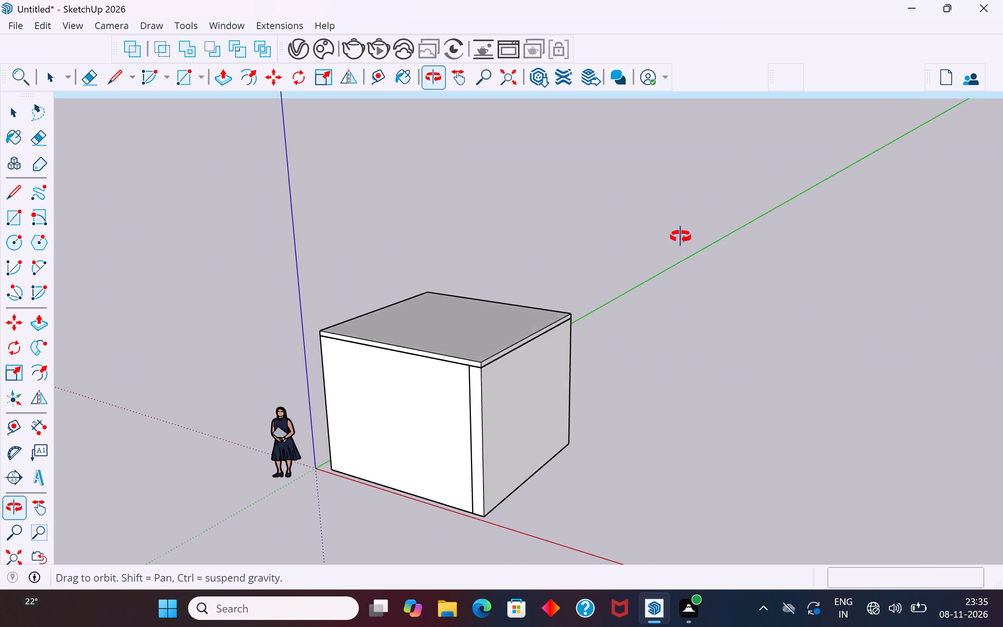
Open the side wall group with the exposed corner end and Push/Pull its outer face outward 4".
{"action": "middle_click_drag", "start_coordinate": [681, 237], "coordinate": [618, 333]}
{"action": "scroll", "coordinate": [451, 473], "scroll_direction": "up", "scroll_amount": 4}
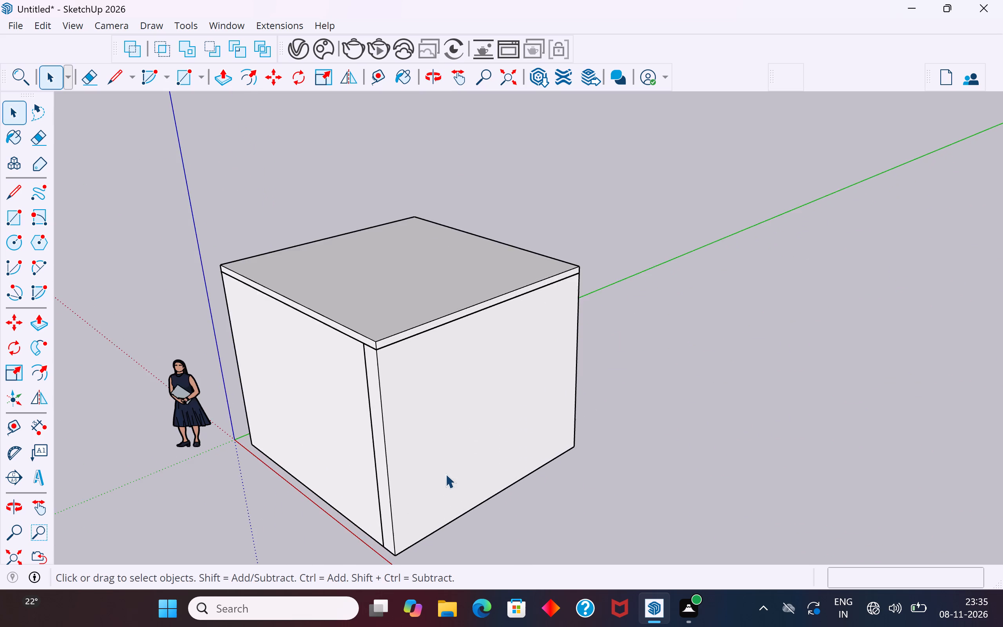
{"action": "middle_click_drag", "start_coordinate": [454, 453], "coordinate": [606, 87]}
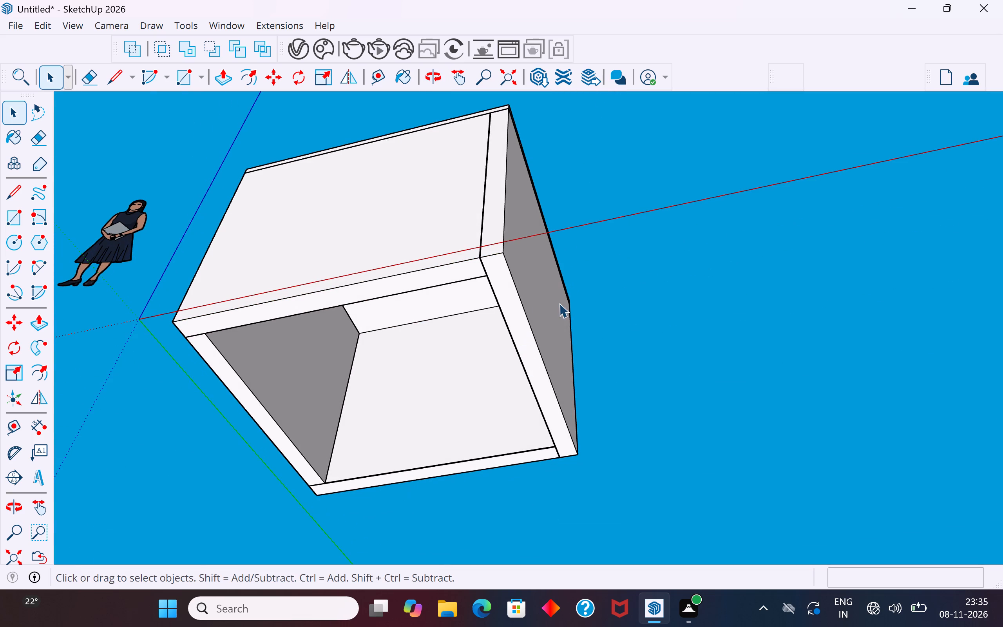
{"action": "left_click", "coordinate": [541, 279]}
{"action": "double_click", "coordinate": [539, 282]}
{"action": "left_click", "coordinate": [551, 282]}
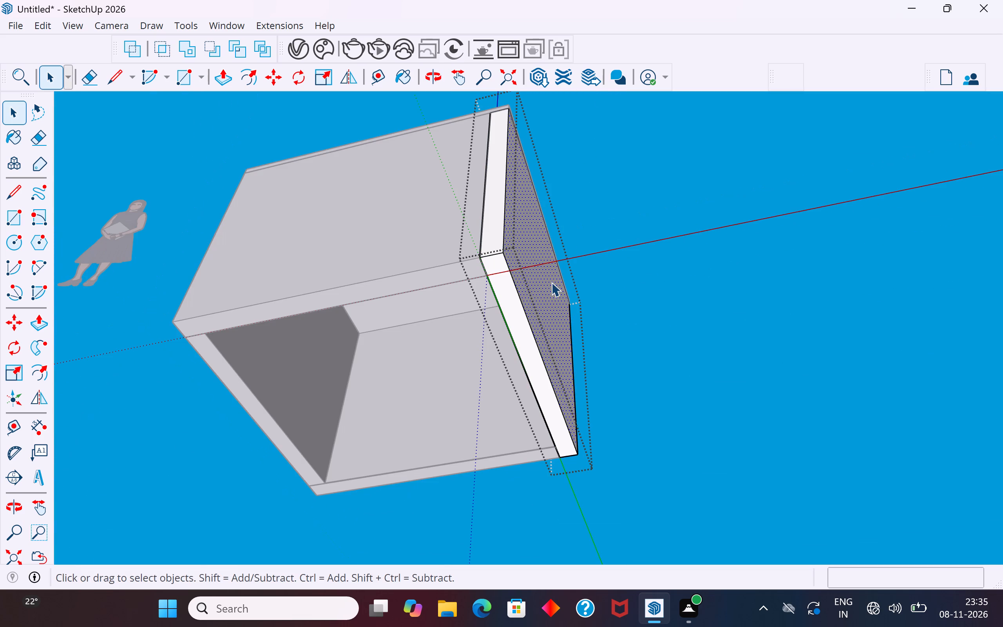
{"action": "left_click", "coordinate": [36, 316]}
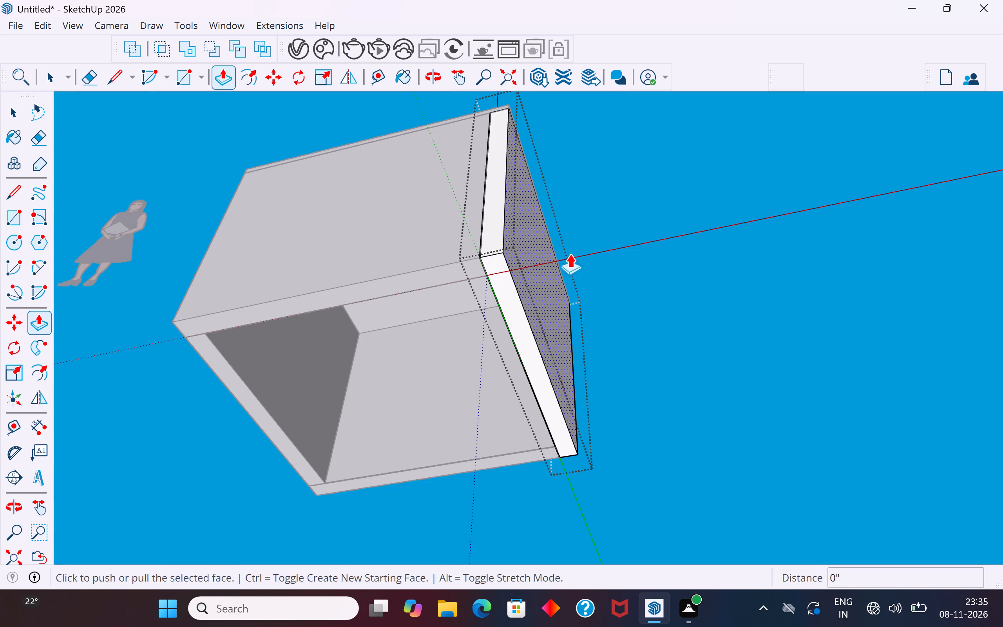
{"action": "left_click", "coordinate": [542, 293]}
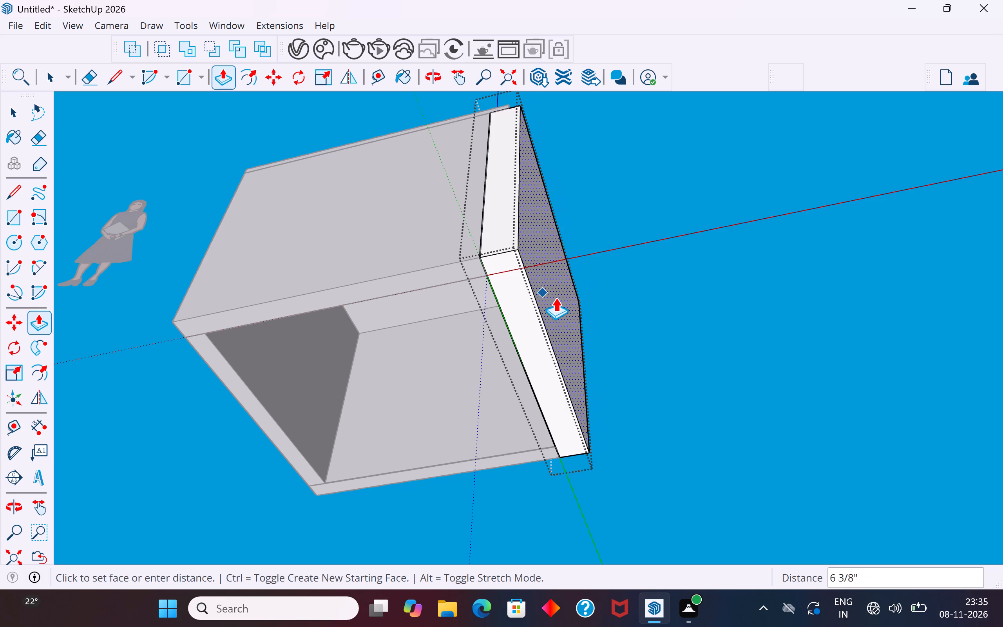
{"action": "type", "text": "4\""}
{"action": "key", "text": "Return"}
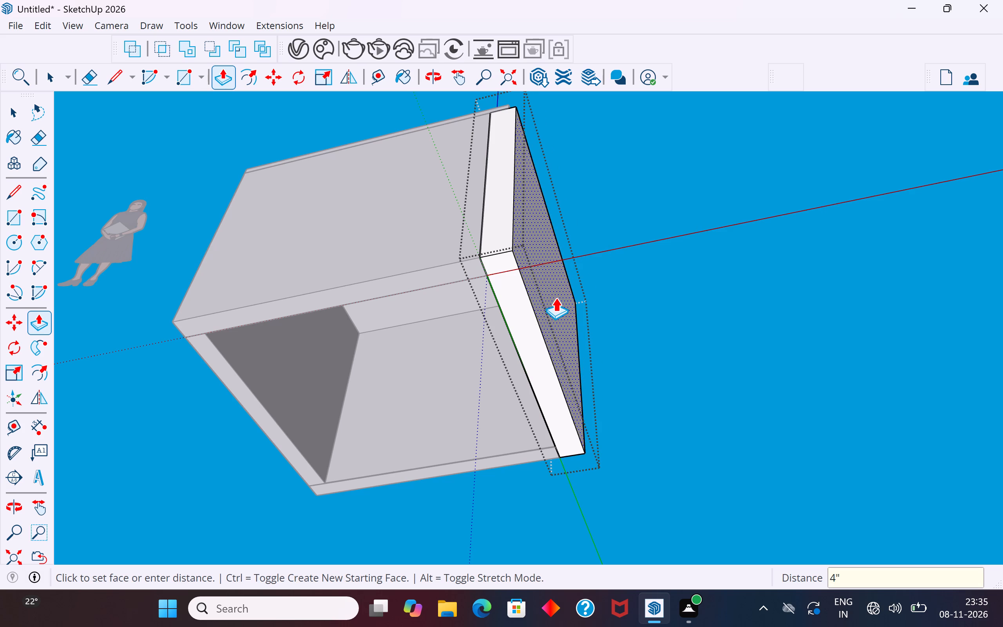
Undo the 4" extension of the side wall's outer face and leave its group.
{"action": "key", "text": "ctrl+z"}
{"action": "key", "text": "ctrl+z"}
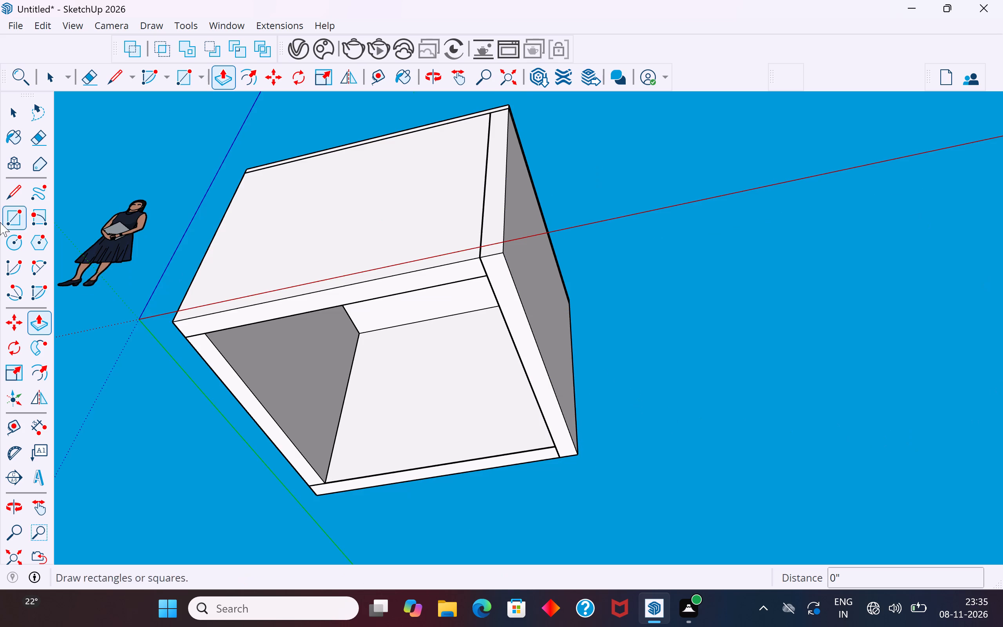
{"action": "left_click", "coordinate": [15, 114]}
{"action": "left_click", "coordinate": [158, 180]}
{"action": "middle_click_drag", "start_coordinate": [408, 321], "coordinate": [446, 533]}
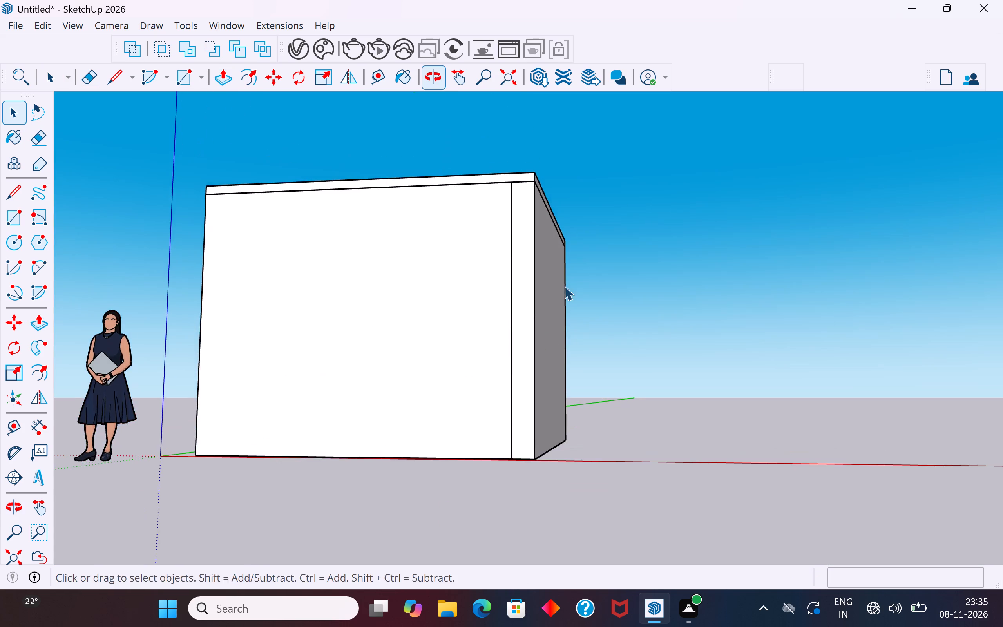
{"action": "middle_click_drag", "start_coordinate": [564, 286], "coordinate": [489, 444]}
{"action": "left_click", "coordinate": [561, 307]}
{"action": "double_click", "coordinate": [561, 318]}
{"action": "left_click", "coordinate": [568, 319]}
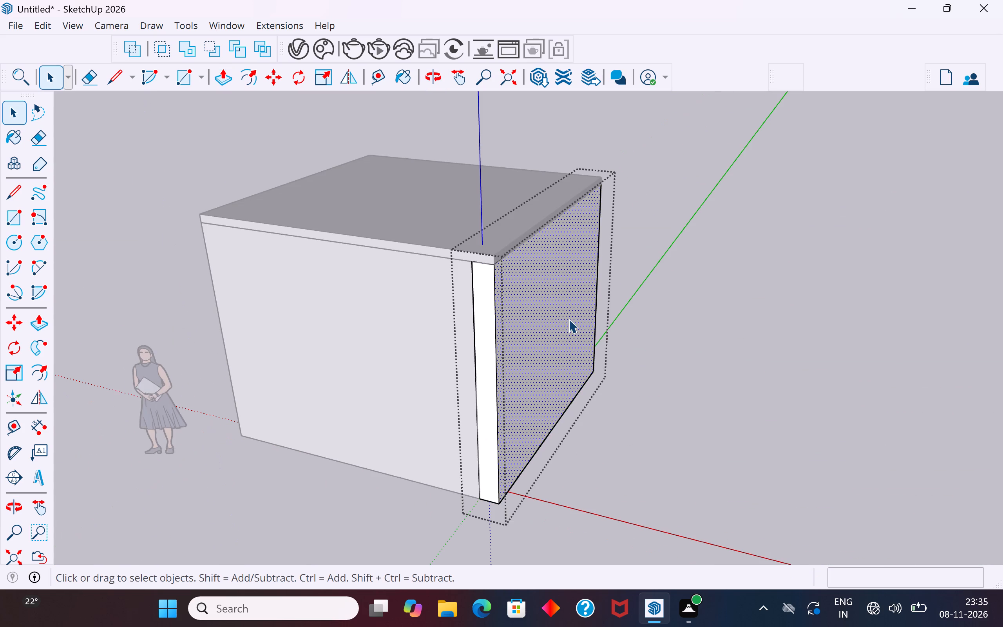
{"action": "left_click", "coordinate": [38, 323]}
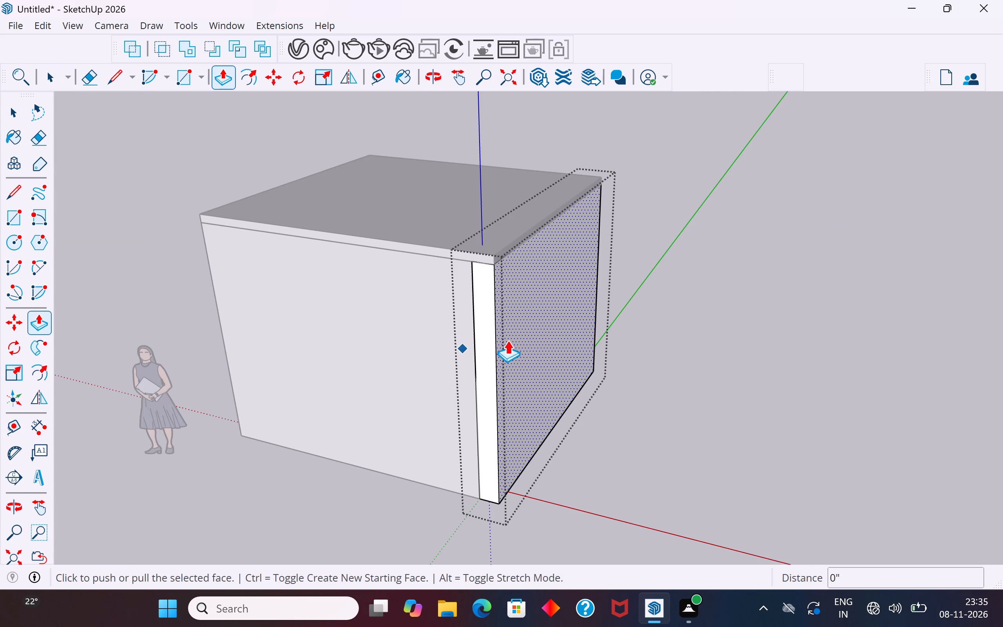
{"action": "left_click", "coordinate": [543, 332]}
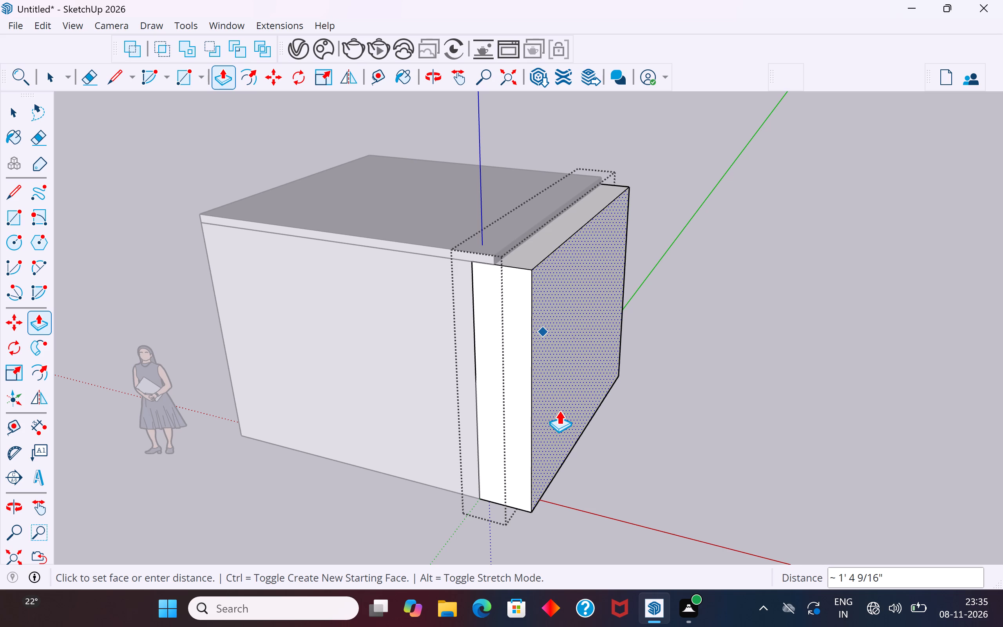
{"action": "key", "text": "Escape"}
Step back through the edit history to the flat rectangle across the wall tops, before its 4" Push/Pull.
{"action": "key", "text": "ctrl+z"}
{"action": "key", "text": "ctrl+z"}
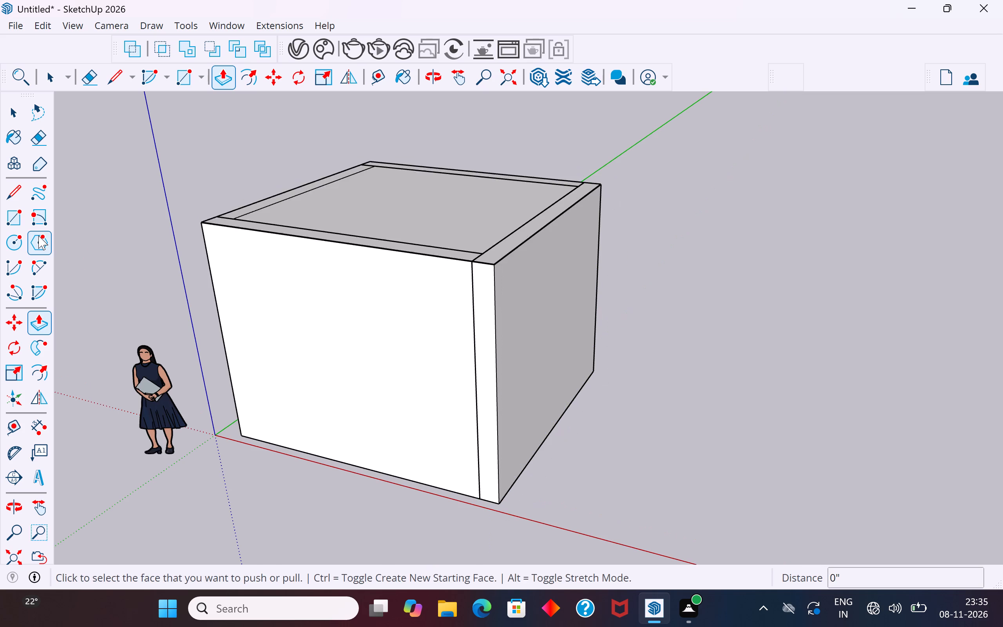
{"action": "key", "text": "ctrl+z"}
{"action": "key", "text": "ctrl+z"}
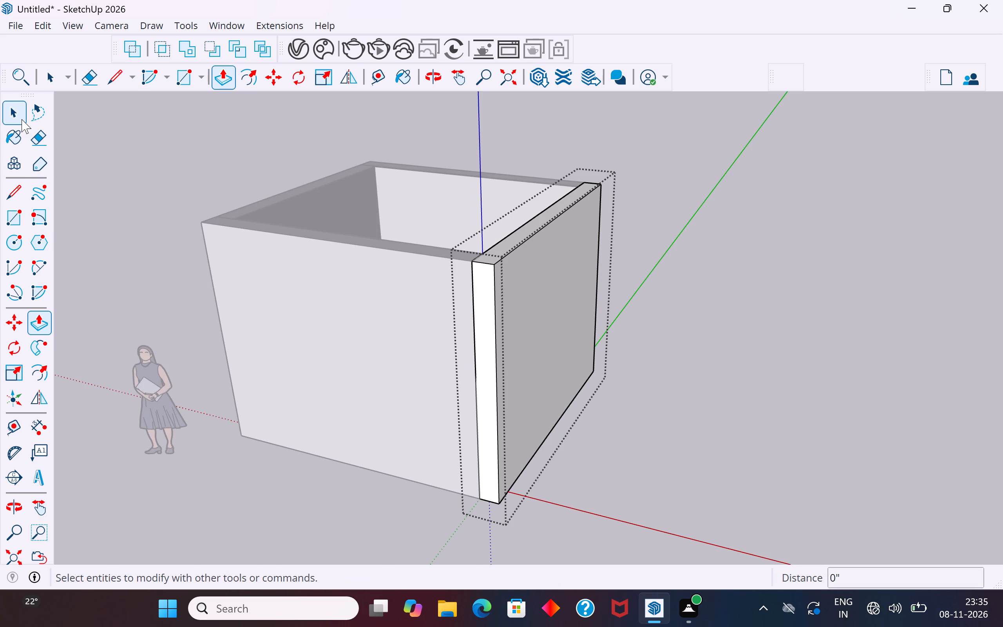
{"action": "key", "text": "ctrl+y"}
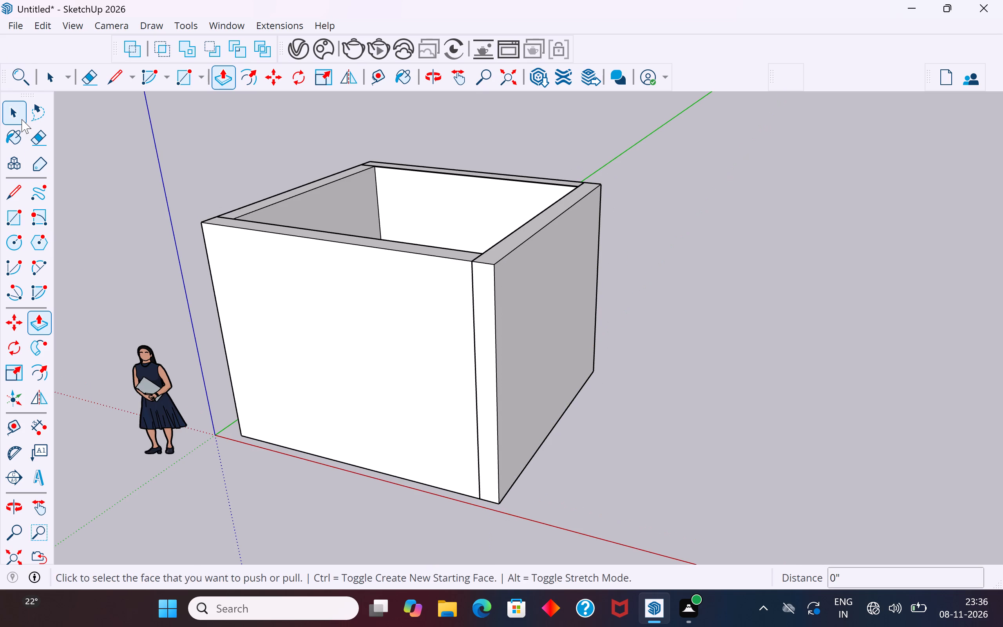
{"action": "key", "text": "ctrl+y"}
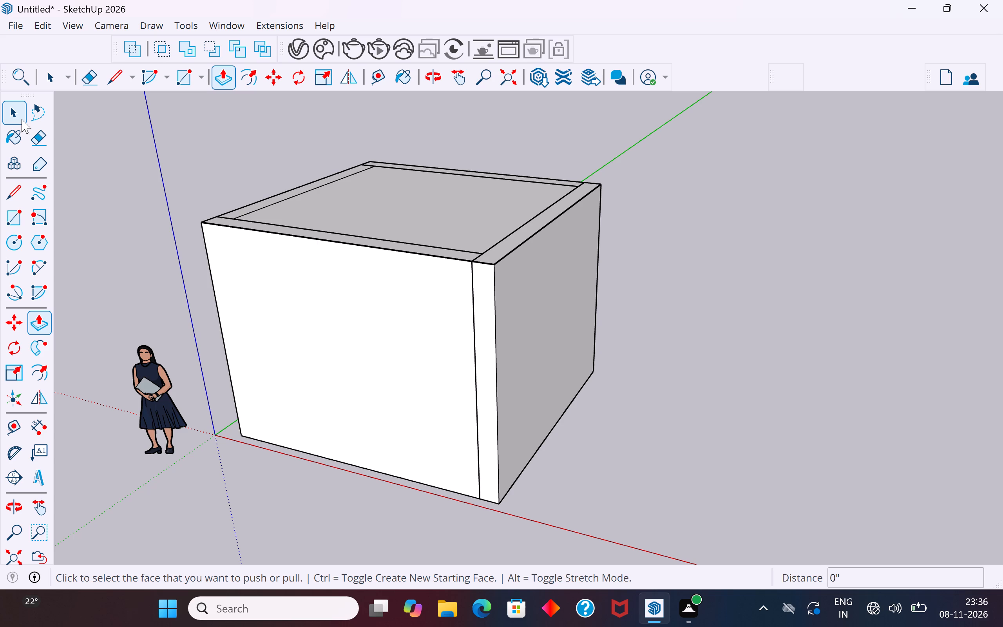
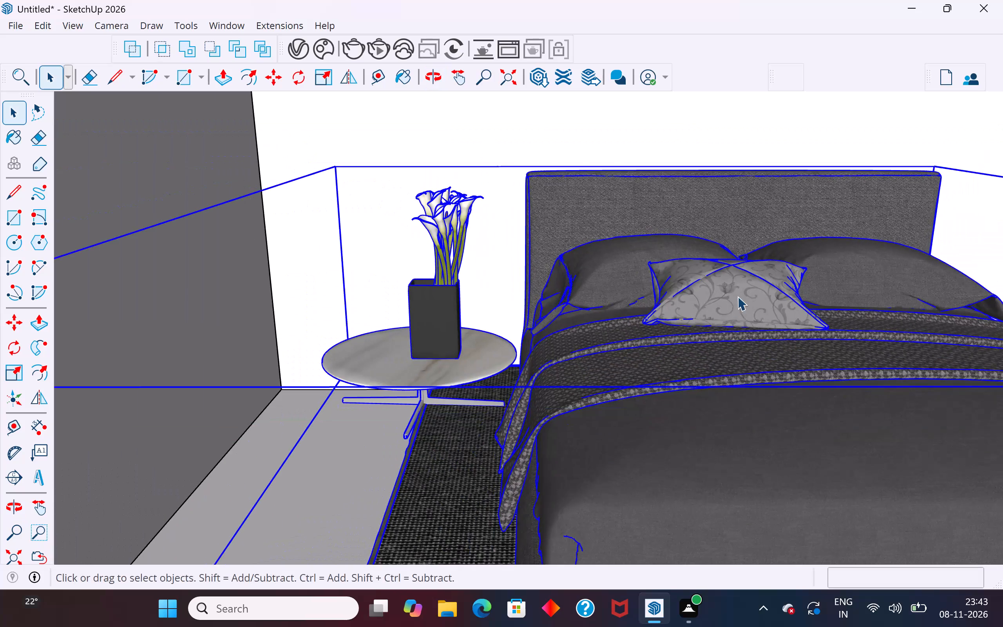
Move the bed set down about 4 3/8" from its rug corner onto the room floor at the headboard wall.
{"action": "scroll", "coordinate": [545, 320], "scroll_direction": "down", "scroll_amount": 4}
{"action": "middle_click_drag", "start_coordinate": [552, 368], "coordinate": [374, 432]}
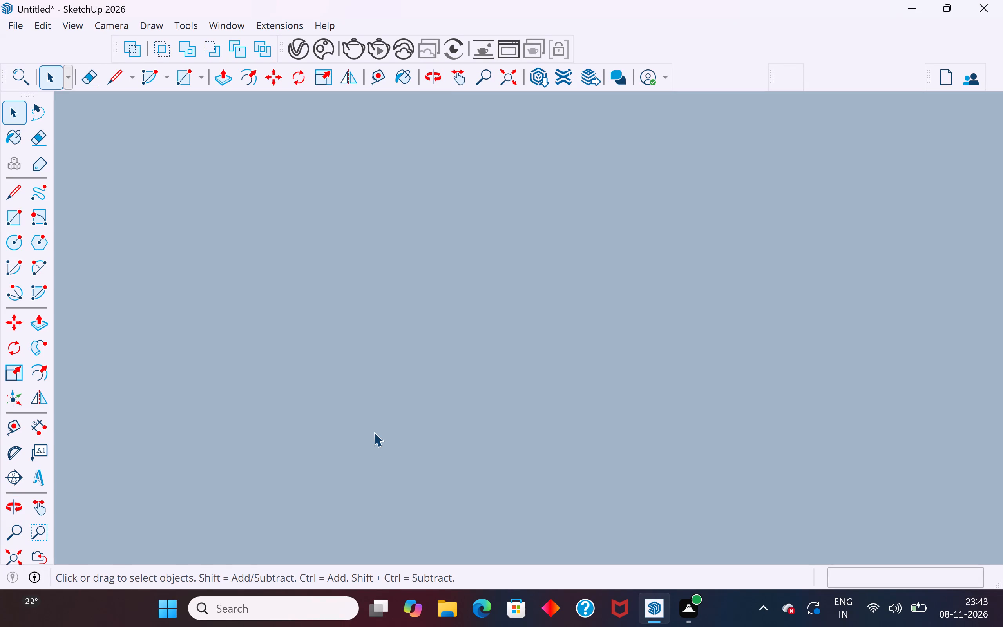
{"action": "scroll", "coordinate": [332, 444], "scroll_direction": "down", "scroll_amount": 6}
{"action": "scroll", "coordinate": [461, 360], "scroll_direction": "down", "scroll_amount": 16}
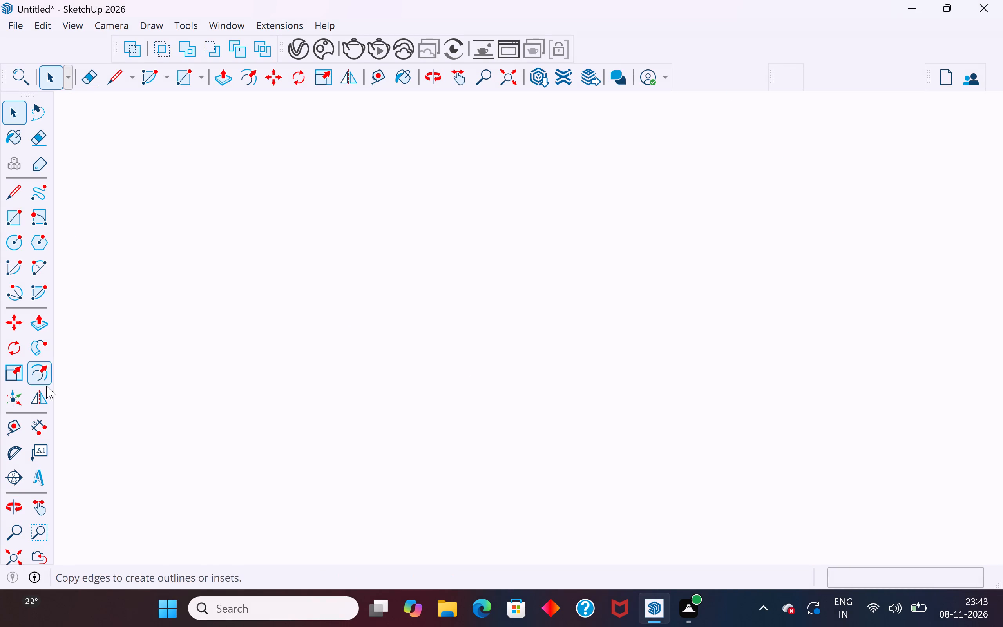
{"action": "left_click", "coordinate": [19, 556]}
{"action": "left_click", "coordinate": [866, 371]}
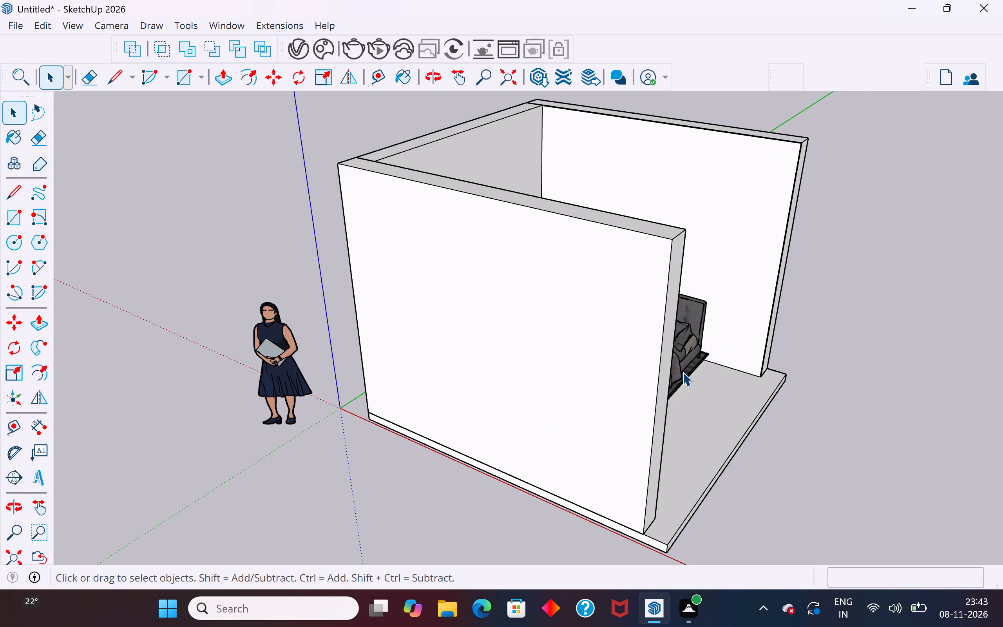
{"action": "scroll", "coordinate": [681, 368], "scroll_direction": "up", "scroll_amount": 11}
{"action": "middle_click_drag", "start_coordinate": [762, 379], "coordinate": [569, 278]}
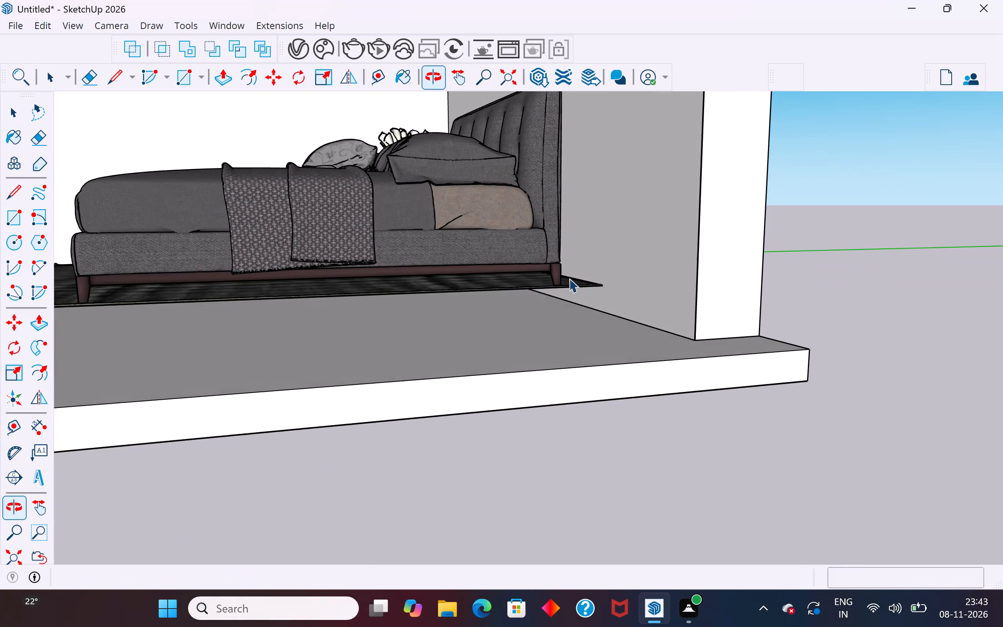
{"action": "left_click", "coordinate": [559, 252]}
{"action": "scroll", "coordinate": [601, 308], "scroll_direction": "up", "scroll_amount": 5}
{"action": "key", "text": "m"}
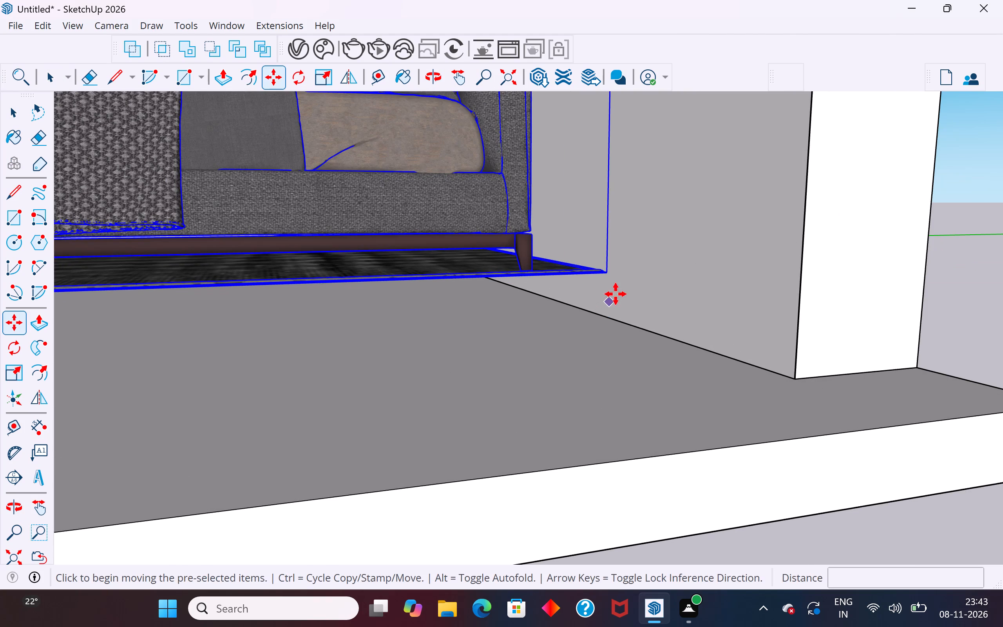
{"action": "left_click", "coordinate": [607, 274]}
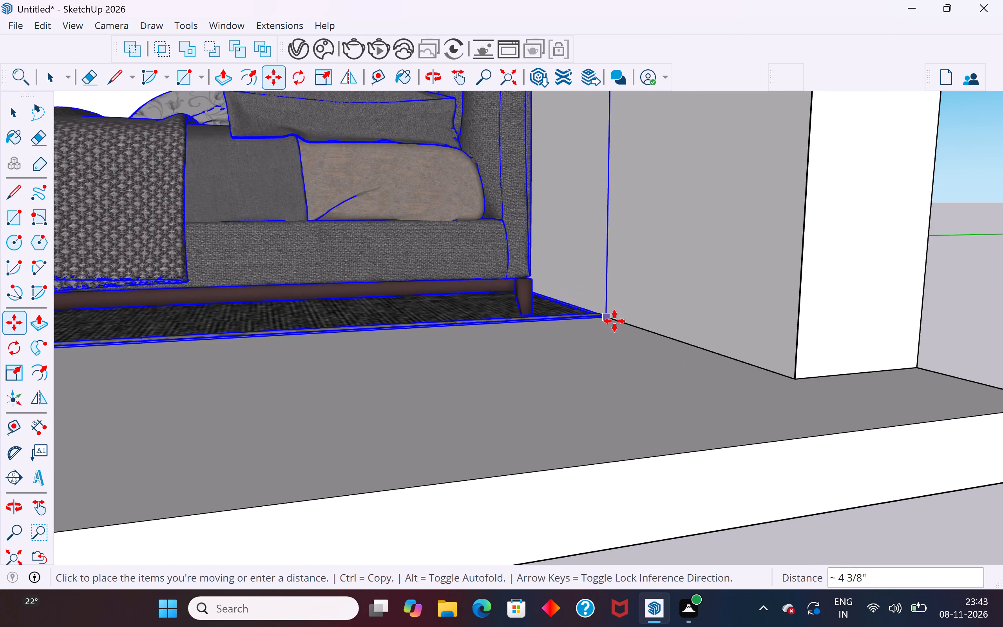
{"action": "left_click", "coordinate": [614, 321]}
{"action": "left_click", "coordinate": [22, 107]}
{"action": "scroll", "coordinate": [445, 257], "scroll_direction": "down", "scroll_amount": 7}
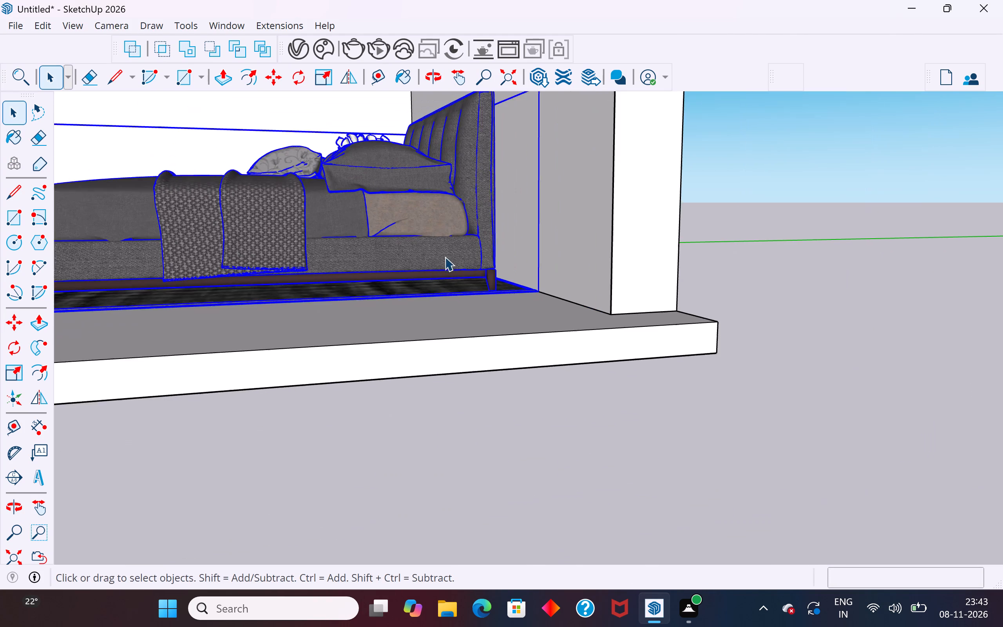
{"action": "left_click", "coordinate": [524, 426]}
Examine from several angles how the bed, rug and side table sit on the floor and against the headboard wall.
{"action": "middle_click_drag", "start_coordinate": [539, 355], "coordinate": [413, 426]}
{"action": "scroll", "coordinate": [508, 270], "scroll_direction": "up", "scroll_amount": 4}
{"action": "middle_click_drag", "start_coordinate": [525, 254], "coordinate": [546, 232]}
{"action": "left_click", "coordinate": [531, 250]}
{"action": "left_click", "coordinate": [880, 323]}
{"action": "scroll", "coordinate": [834, 382], "scroll_direction": "down", "scroll_amount": 5}
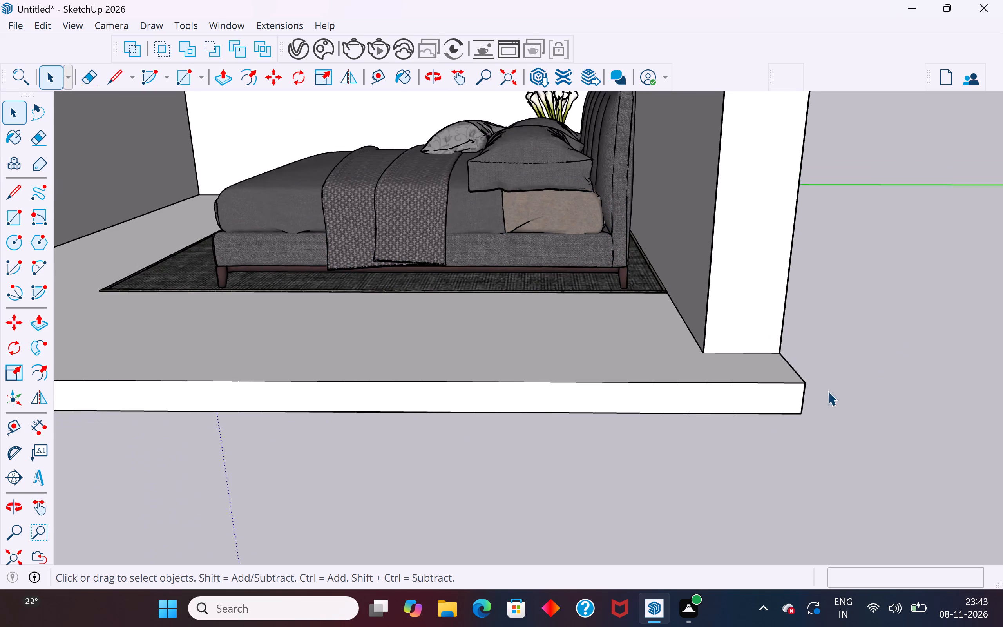
{"action": "scroll", "coordinate": [828, 391], "scroll_direction": "down", "scroll_amount": 6}
{"action": "middle_click_drag", "start_coordinate": [721, 449], "coordinate": [794, 587]}
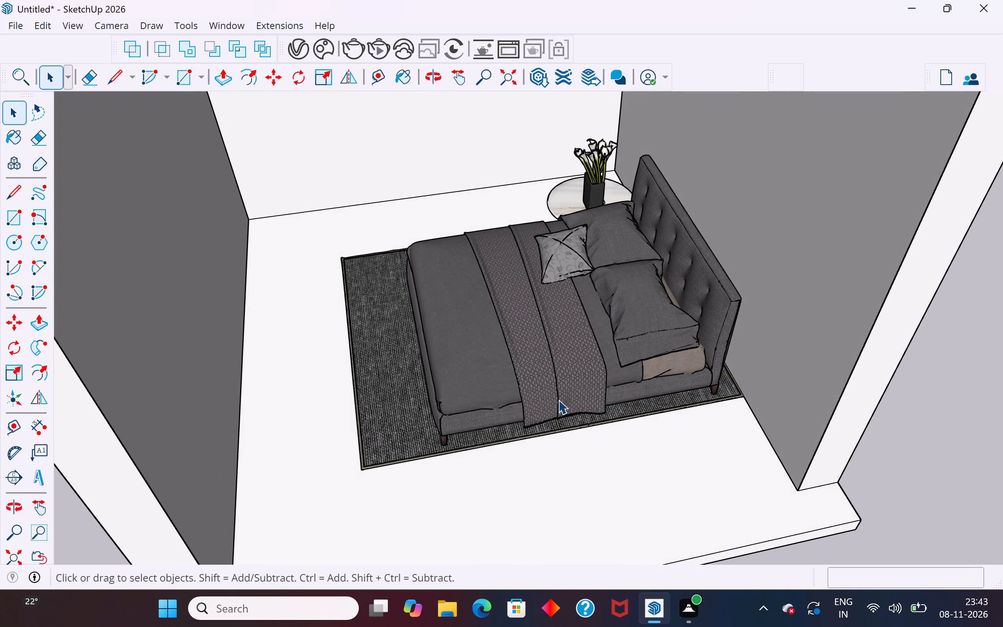
{"action": "middle_click_drag", "start_coordinate": [558, 400], "coordinate": [481, 351]}
{"action": "scroll", "coordinate": [603, 245], "scroll_direction": "up", "scroll_amount": 1}
{"action": "middle_click_drag", "start_coordinate": [513, 310], "coordinate": [584, 411]}
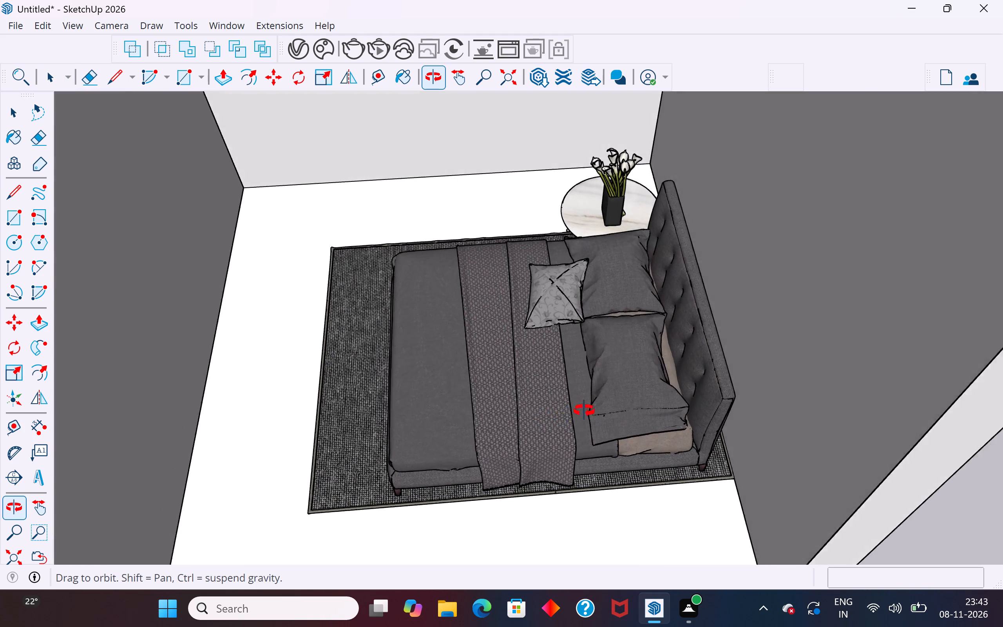
{"action": "middle_click_drag", "start_coordinate": [584, 411], "coordinate": [629, 364]}
Measure the distance between the bed's two foot-end legs with the Dimension tool, without placing the dimension.
{"action": "scroll", "coordinate": [407, 400], "scroll_direction": "up", "scroll_amount": 9}
{"action": "middle_click_drag", "start_coordinate": [465, 442], "coordinate": [471, 407]}
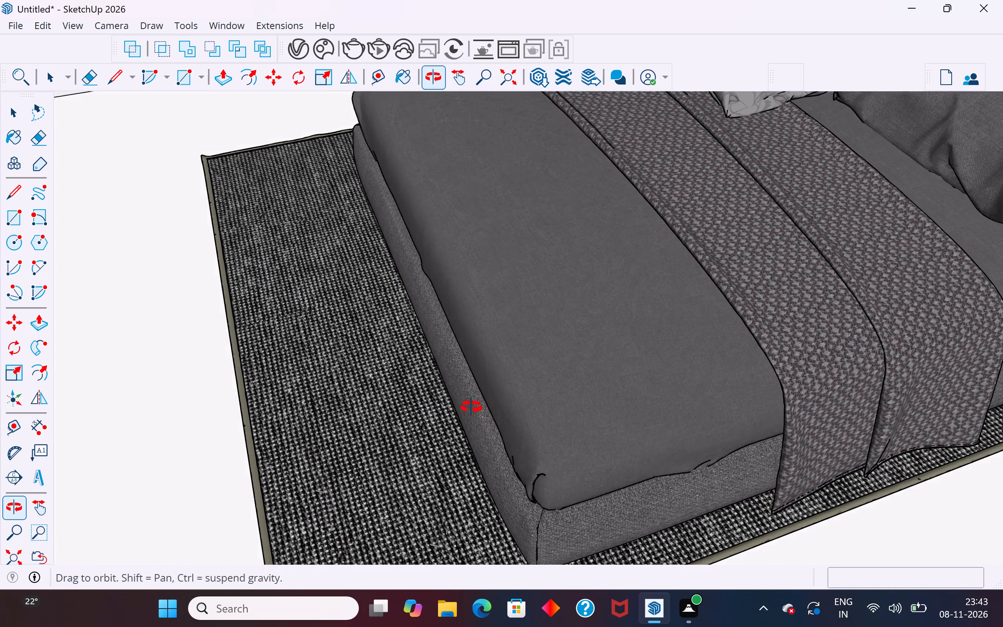
{"action": "middle_click_drag", "start_coordinate": [471, 407], "coordinate": [474, 331]}
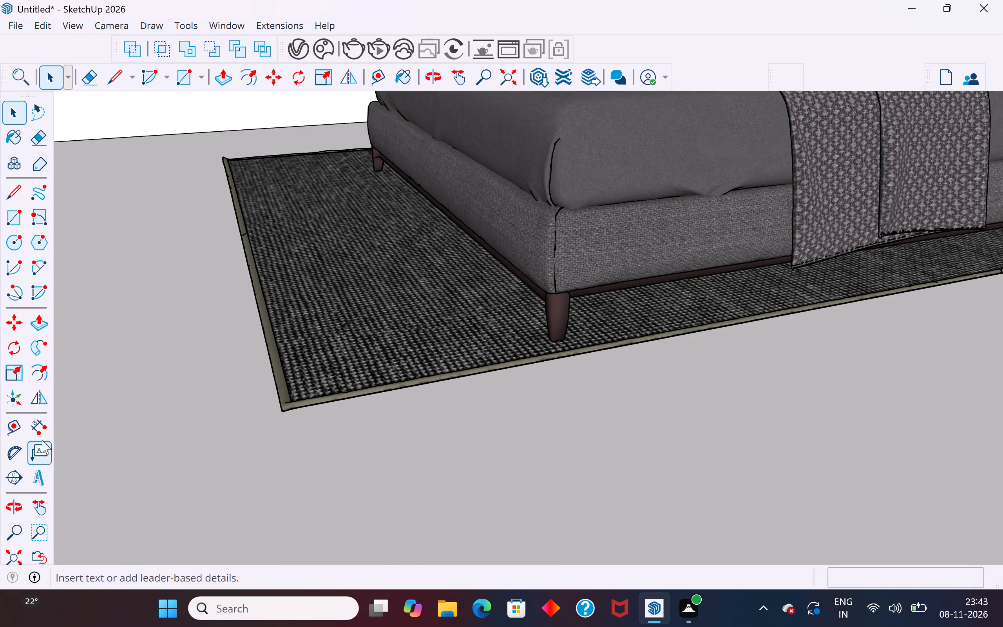
{"action": "left_click", "coordinate": [37, 429]}
{"action": "scroll", "coordinate": [379, 245], "scroll_direction": "up", "scroll_amount": 3}
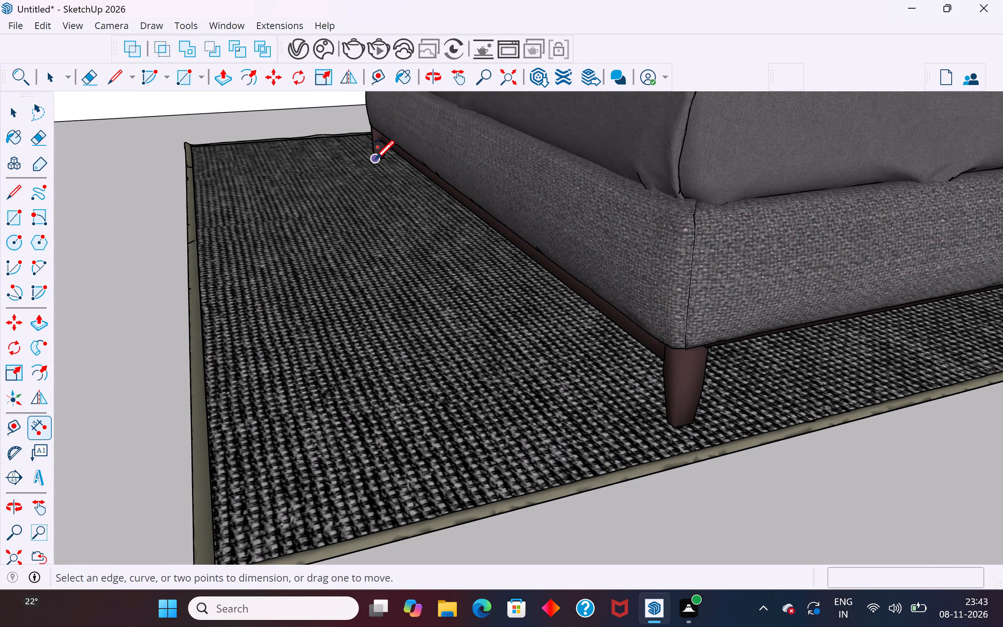
{"action": "left_click", "coordinate": [375, 161]}
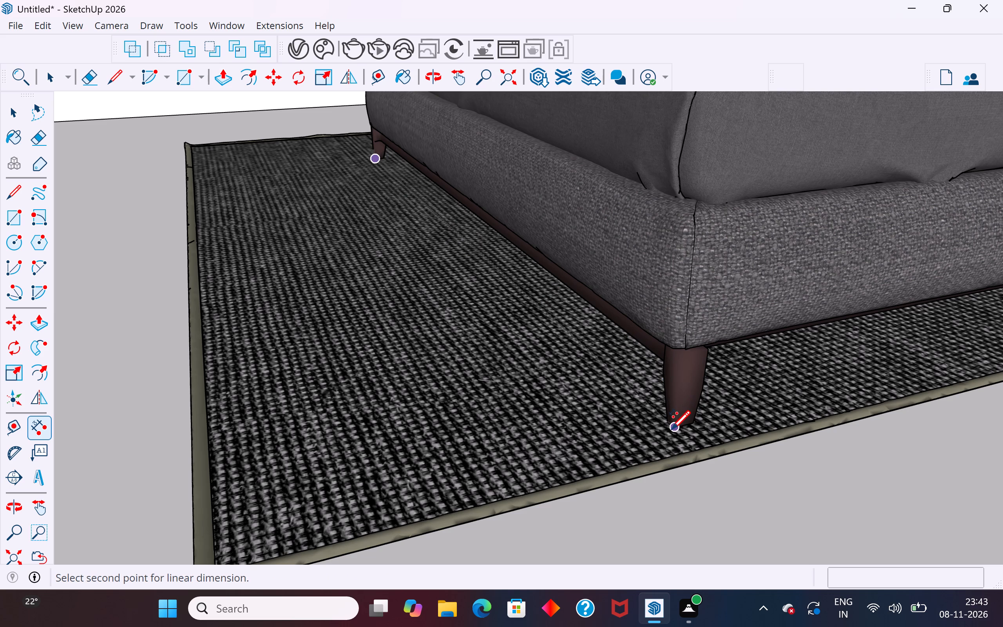
{"action": "left_click", "coordinate": [671, 431]}
{"action": "scroll", "coordinate": [553, 444], "scroll_direction": "down", "scroll_amount": 10}
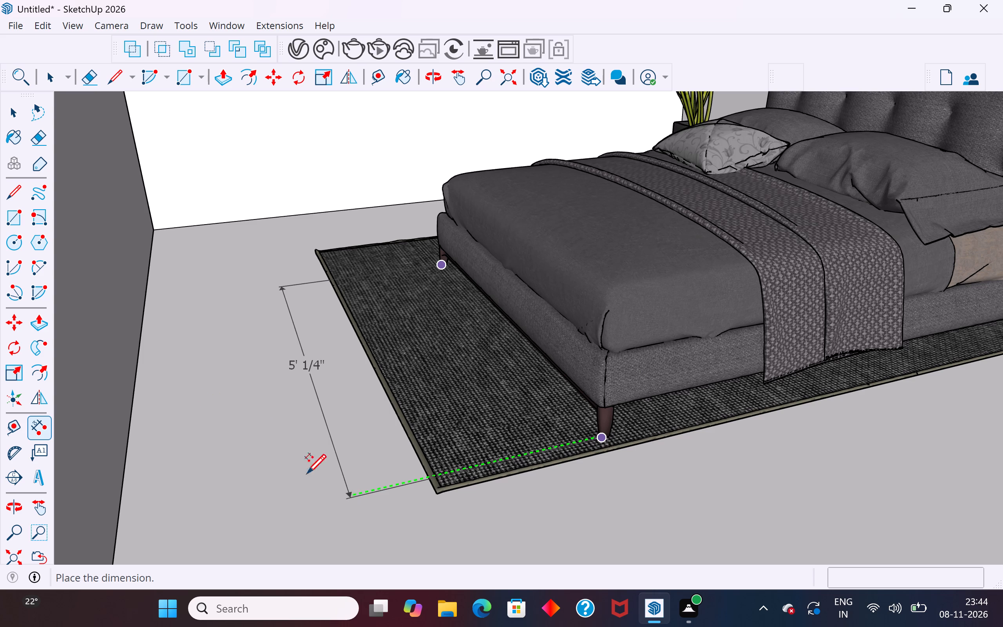
{"action": "left_click", "coordinate": [23, 119]}
Look over the whole room from above with the bed set in place.
{"action": "scroll", "coordinate": [282, 417], "scroll_direction": "down", "scroll_amount": 10}
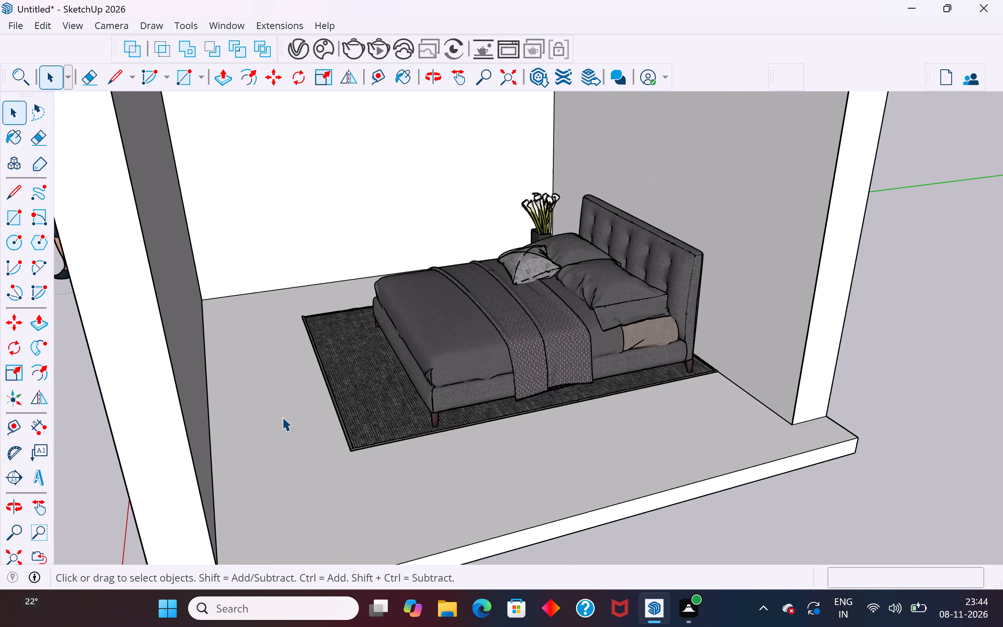
{"action": "scroll", "coordinate": [282, 417], "scroll_direction": "down", "scroll_amount": 4}
{"action": "middle_click_drag", "start_coordinate": [483, 419], "coordinate": [382, 526]}
{"action": "scroll", "coordinate": [426, 396], "scroll_direction": "down", "scroll_amount": 9}
{"action": "middle_click_drag", "start_coordinate": [448, 402], "coordinate": [459, 409]}
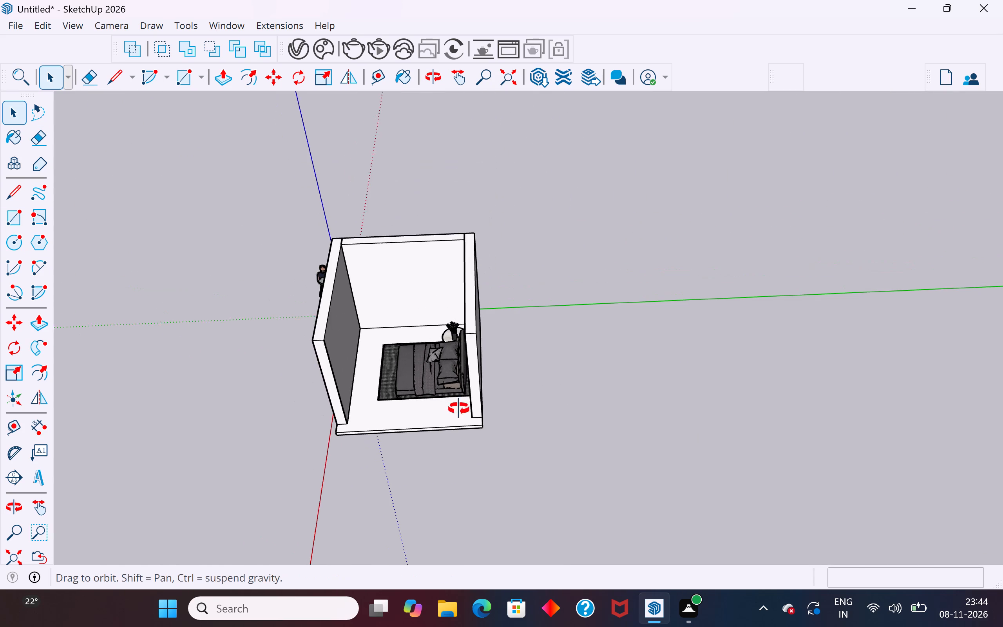
{"action": "middle_click_drag", "start_coordinate": [459, 409], "coordinate": [480, 435]}
{"action": "scroll", "coordinate": [483, 428], "scroll_direction": "up", "scroll_amount": 4}
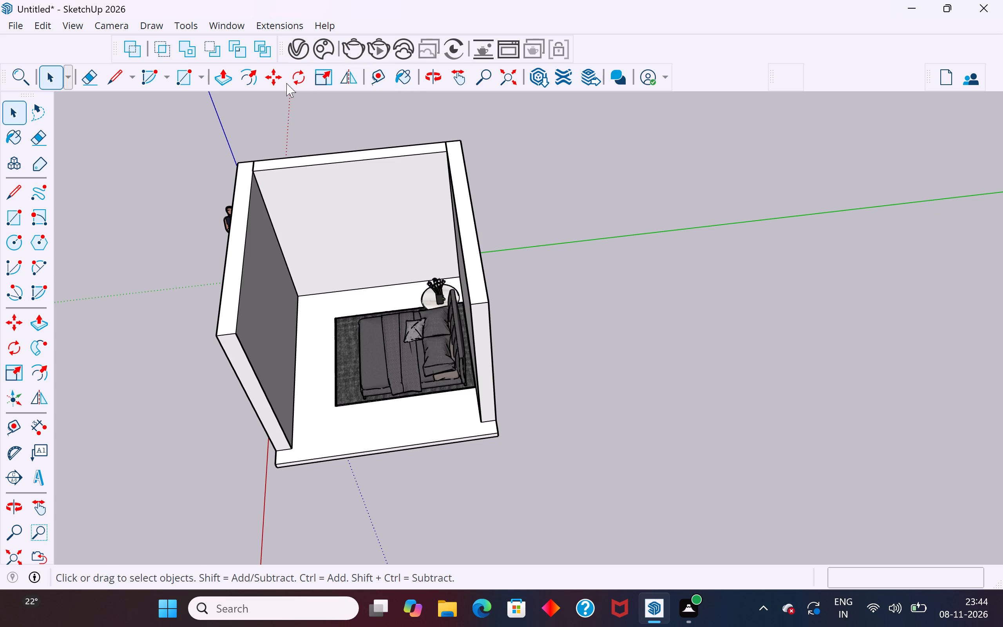
Search 3D Warehouse models for "DRESING TABLE".
{"action": "left_click", "coordinate": [237, 24]}
{"action": "left_click", "coordinate": [269, 142]}
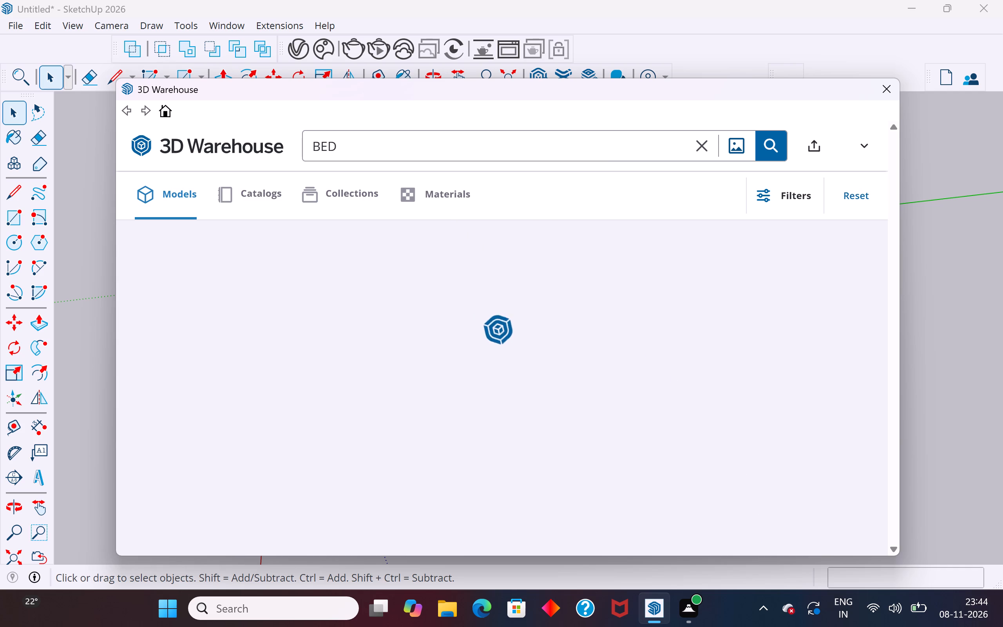
{"action": "left_click", "coordinate": [701, 145]}
{"action": "left_click", "coordinate": [638, 149]}
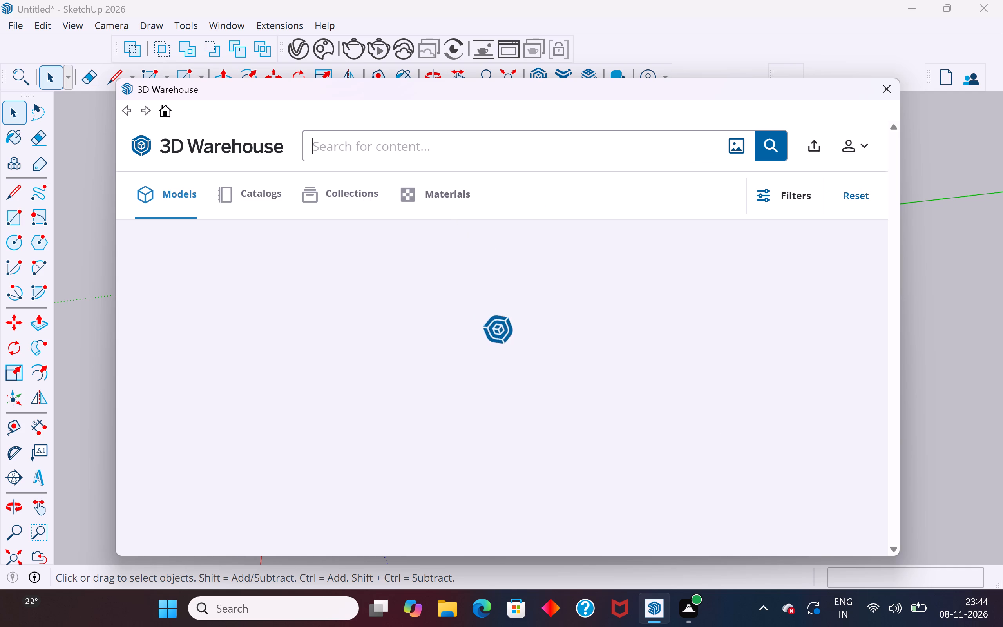
{"action": "type", "text": "DRASING TAB"}
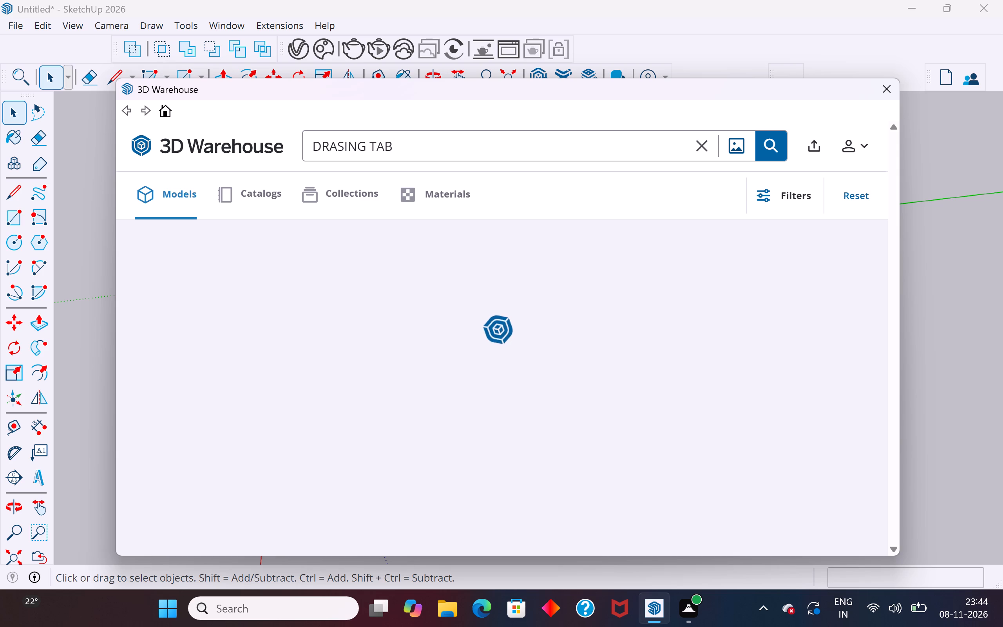
{"action": "type", "text": "LE"}
{"action": "key", "text": "Return"}
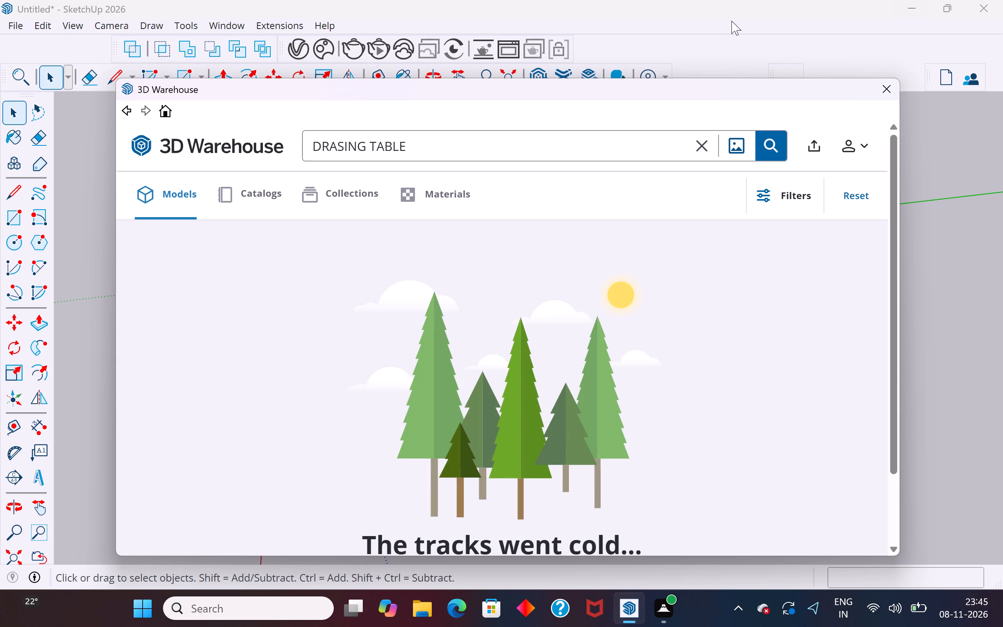
{"action": "left_click", "coordinate": [338, 147]}
{"action": "key", "text": "BackSpace"}
{"action": "key", "text": "e"}
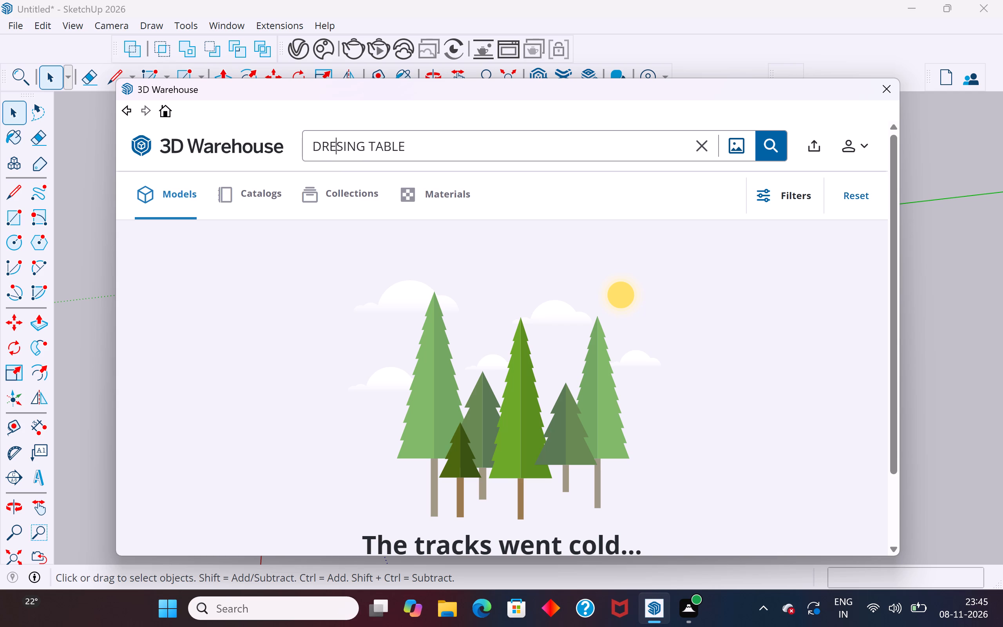
{"action": "key", "text": "Return"}
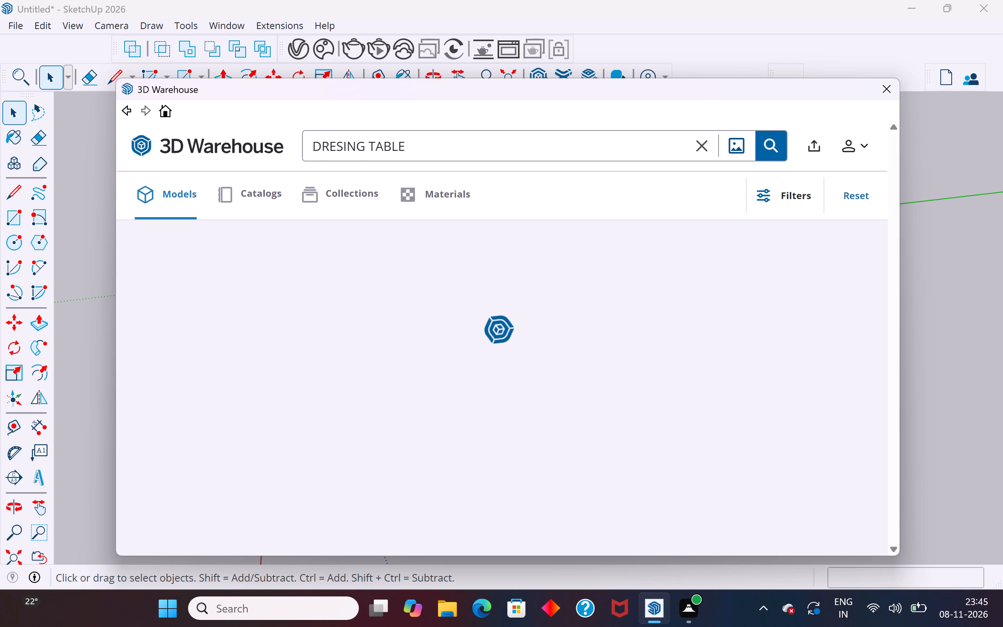
Load the 189 KB wooden Dresing Table with the arched mirror into the model and place it outside the room, beyond the headboard wall.
{"action": "scroll", "coordinate": [306, 435], "scroll_direction": "down", "scroll_amount": 1}
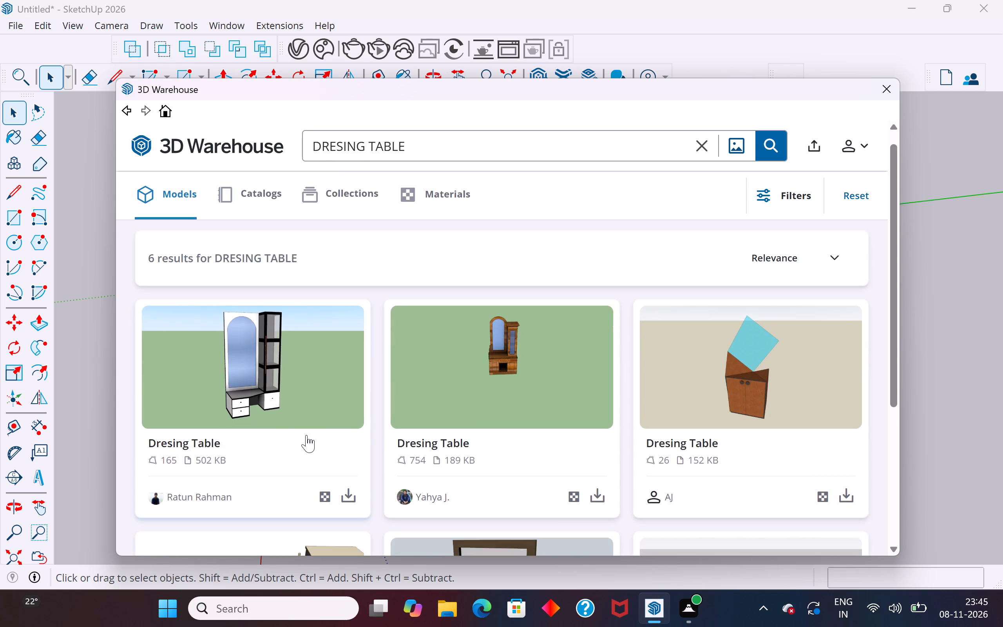
{"action": "scroll", "coordinate": [306, 435], "scroll_direction": "down", "scroll_amount": 9}
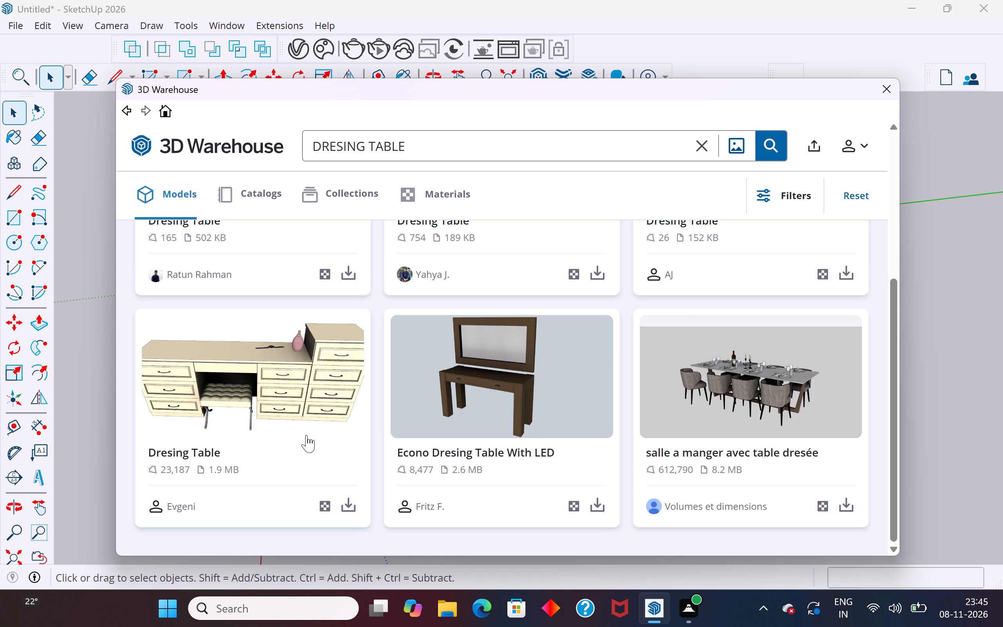
{"action": "scroll", "coordinate": [306, 435], "scroll_direction": "up", "scroll_amount": 4}
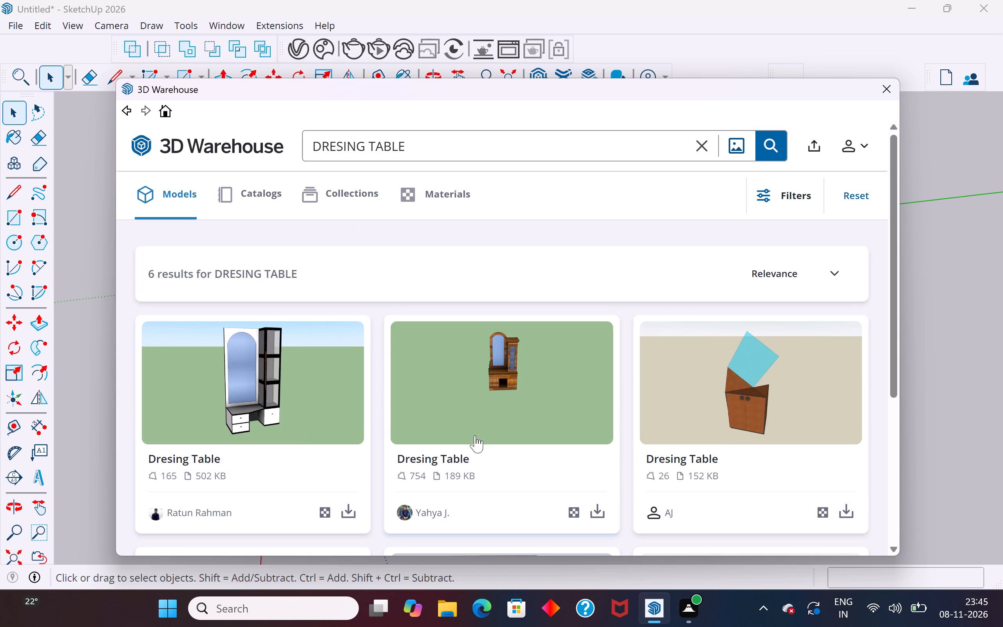
{"action": "left_click", "coordinate": [607, 514]}
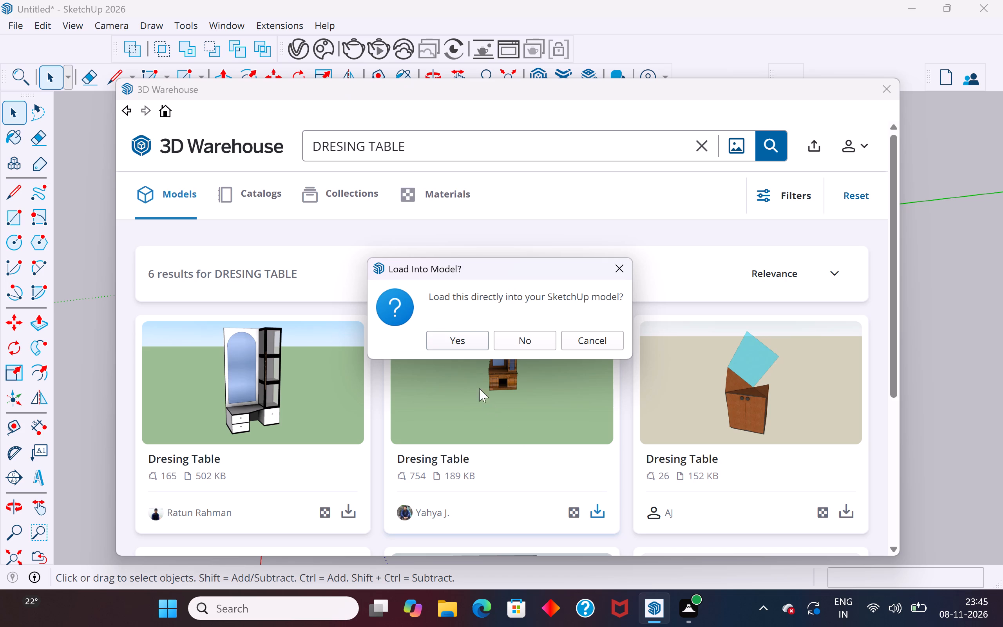
{"action": "left_click", "coordinate": [466, 342]}
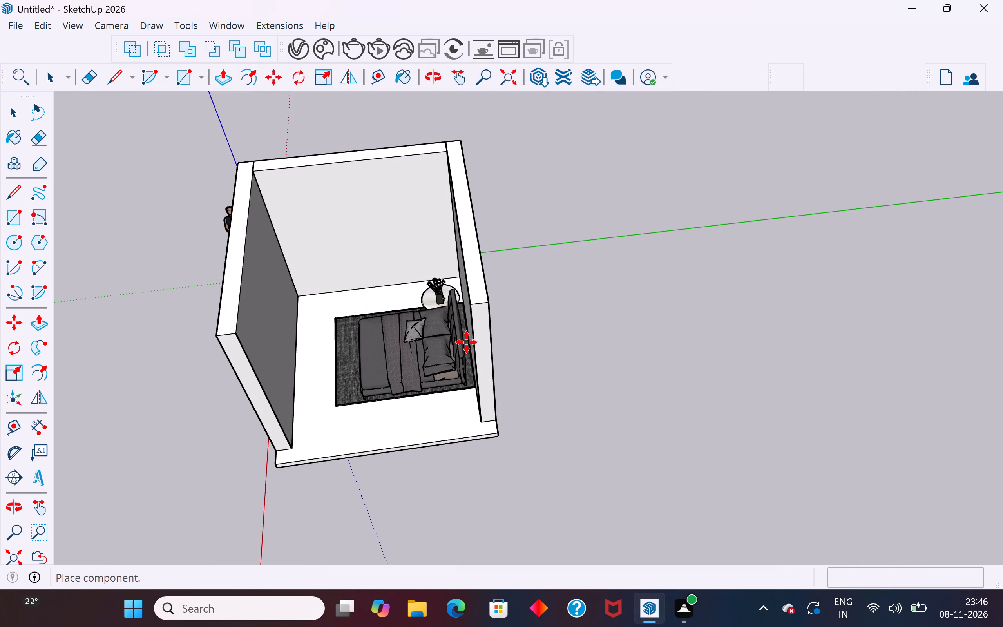
{"action": "left_click", "coordinate": [606, 342]}
{"action": "left_click", "coordinate": [22, 113]}
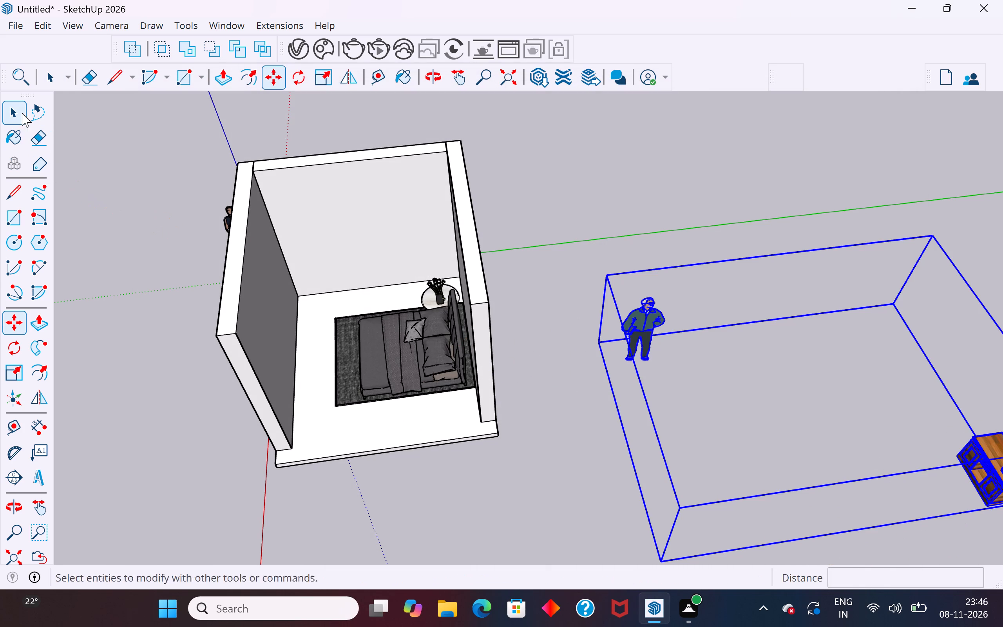
{"action": "left_click", "coordinate": [96, 268]}
Explode the imported component that contains the dressing table and the standing man figure.
{"action": "scroll", "coordinate": [155, 336], "scroll_direction": "down", "scroll_amount": 10}
{"action": "middle_click_drag", "start_coordinate": [333, 524], "coordinate": [613, 309]}
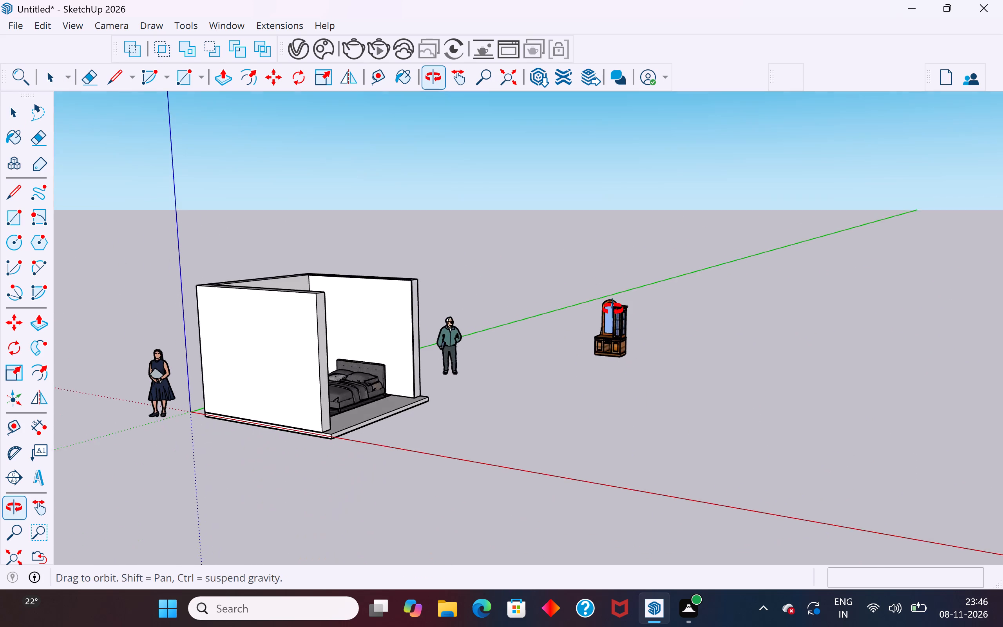
{"action": "middle_click_drag", "start_coordinate": [613, 309], "coordinate": [593, 308]}
{"action": "left_click", "coordinate": [598, 353]}
{"action": "right_click", "coordinate": [598, 353]}
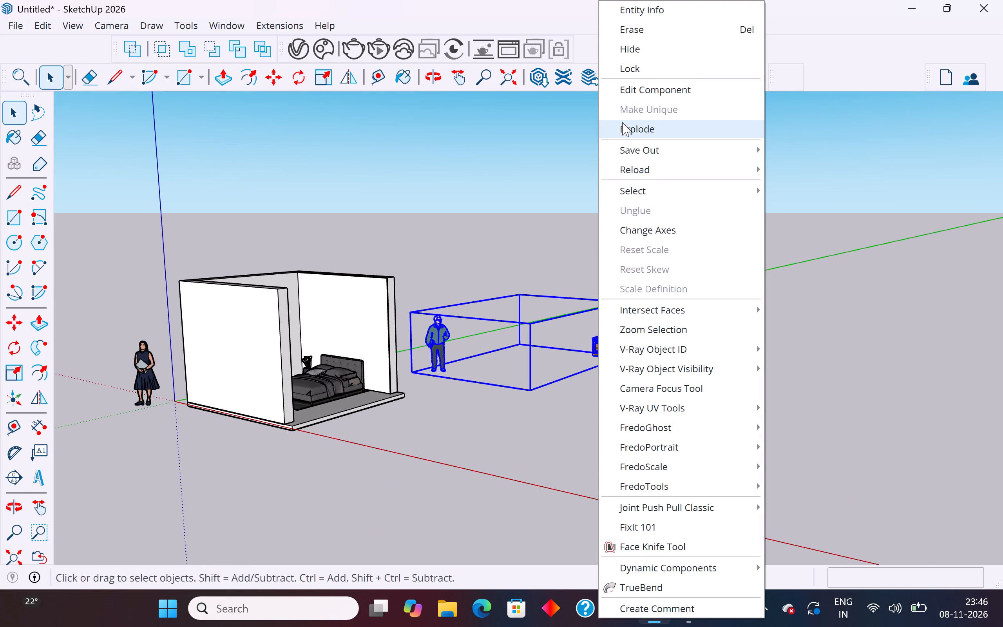
{"action": "left_click", "coordinate": [634, 126]}
{"action": "left_click", "coordinate": [579, 207]}
Delete the standing man figure that came in with the dressing table.
{"action": "scroll", "coordinate": [480, 368], "scroll_direction": "up", "scroll_amount": 3}
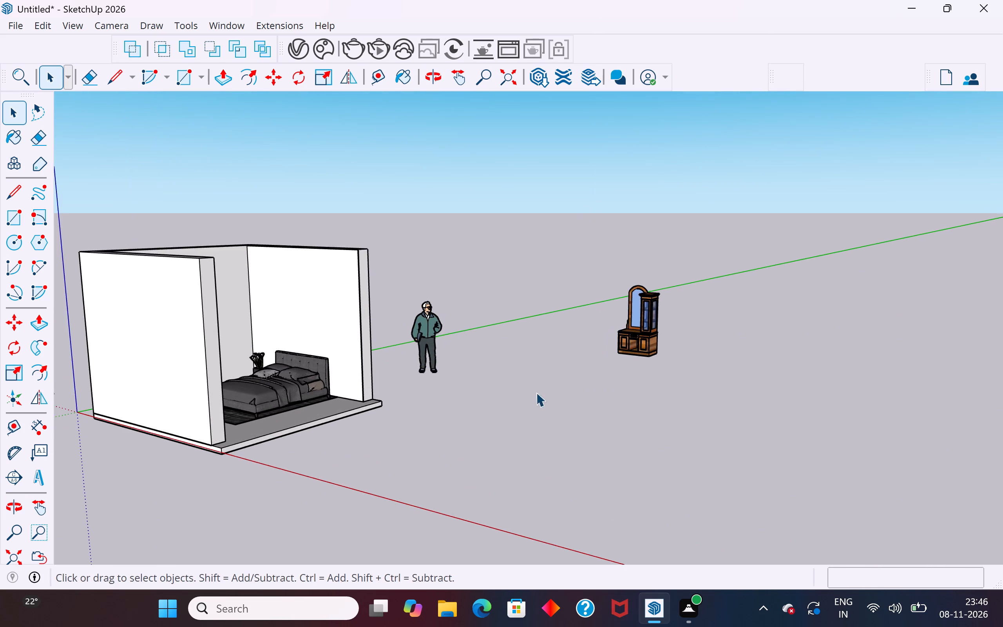
{"action": "scroll", "coordinate": [589, 371], "scroll_direction": "up", "scroll_amount": 3}
{"action": "middle_click_drag", "start_coordinate": [616, 366], "coordinate": [607, 491]}
{"action": "scroll", "coordinate": [722, 298], "scroll_direction": "up", "scroll_amount": 7}
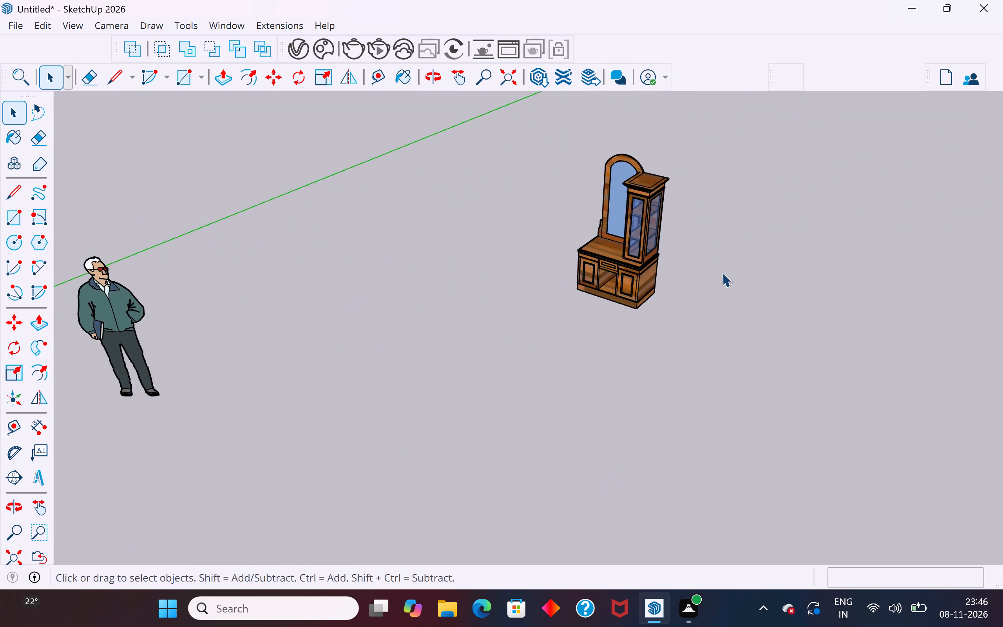
{"action": "middle_click_drag", "start_coordinate": [705, 290], "coordinate": [587, 320]}
{"action": "left_click_drag", "start_coordinate": [260, 145], "coordinate": [145, 375]}
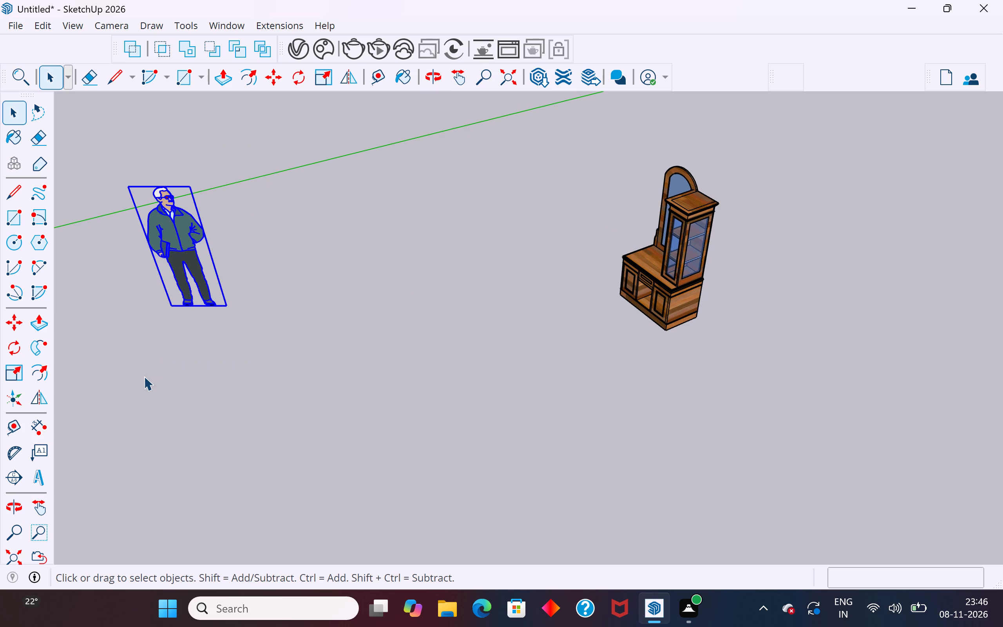
{"action": "key", "text": "Delete"}
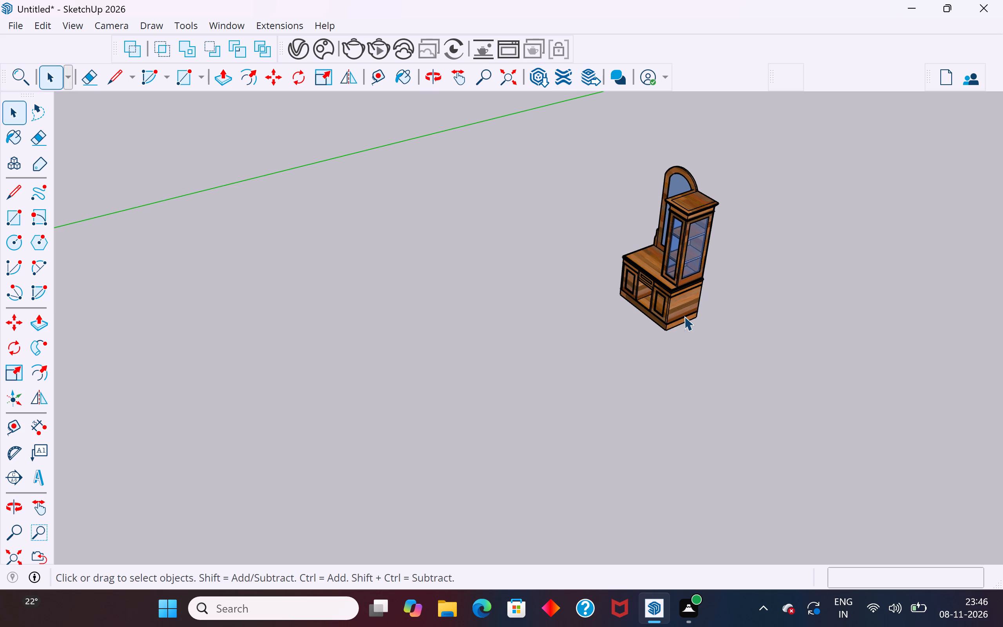
Move the dressing table about 38' 9" into the room, onto the floor near the wall facing the foot of the bed.
{"action": "left_click", "coordinate": [684, 316]}
{"action": "key", "text": "m"}
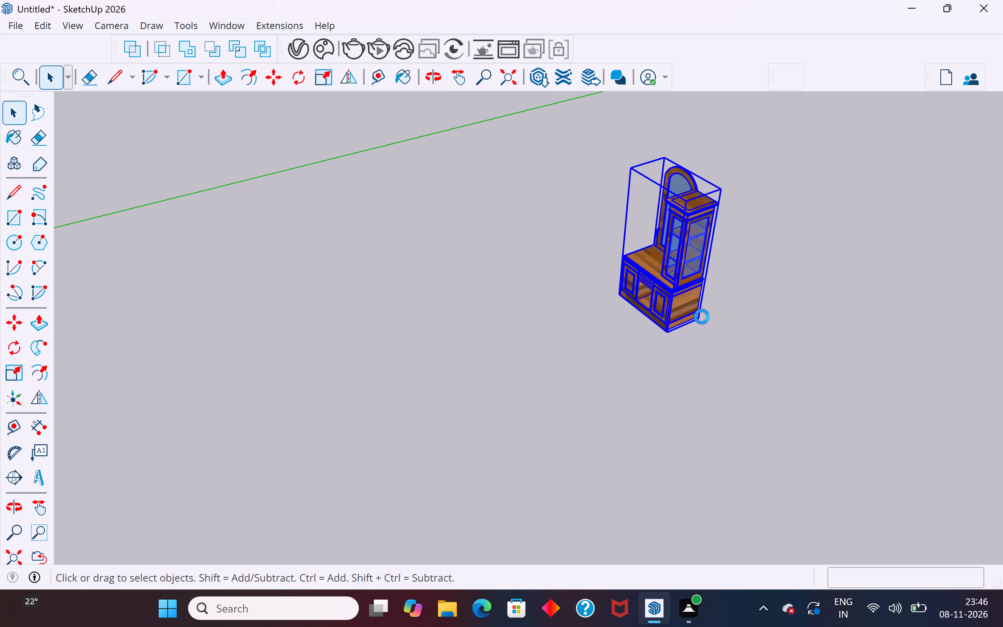
{"action": "left_click", "coordinate": [704, 322]}
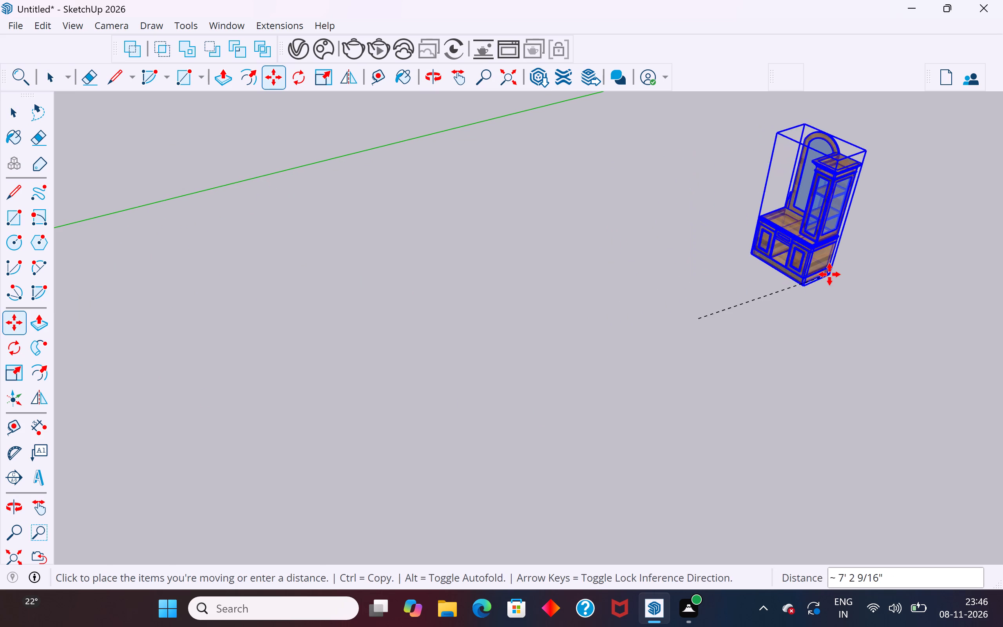
{"action": "scroll", "coordinate": [829, 274], "scroll_direction": "down", "scroll_amount": 11}
{"action": "scroll", "coordinate": [503, 314], "scroll_direction": "up", "scroll_amount": 4}
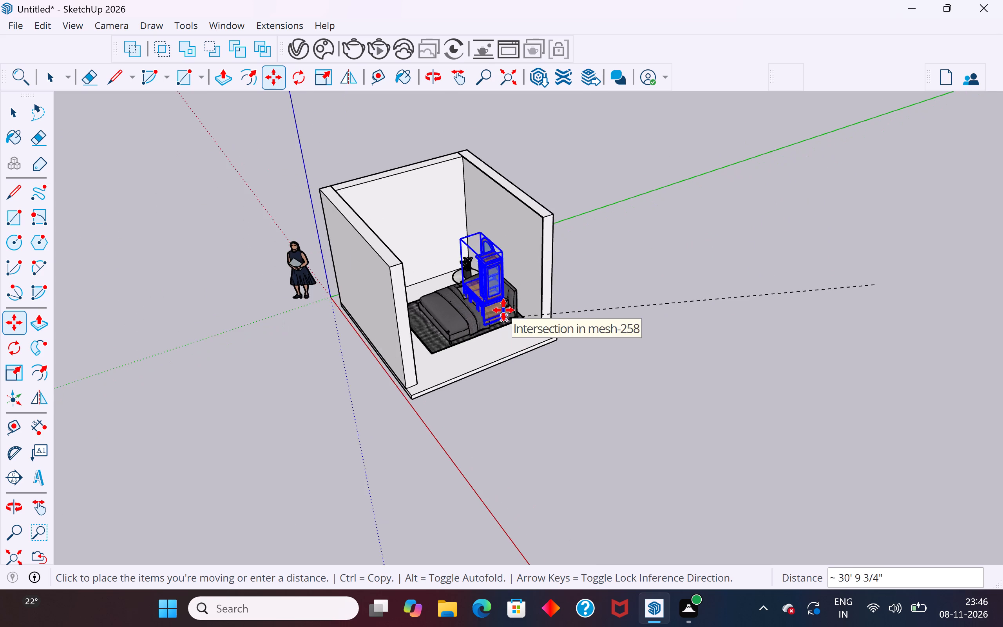
{"action": "middle_click_drag", "start_coordinate": [503, 310], "coordinate": [397, 341]}
{"action": "scroll", "coordinate": [503, 310], "scroll_direction": "up", "scroll_amount": 1}
{"action": "scroll", "coordinate": [401, 273], "scroll_direction": "up", "scroll_amount": 14}
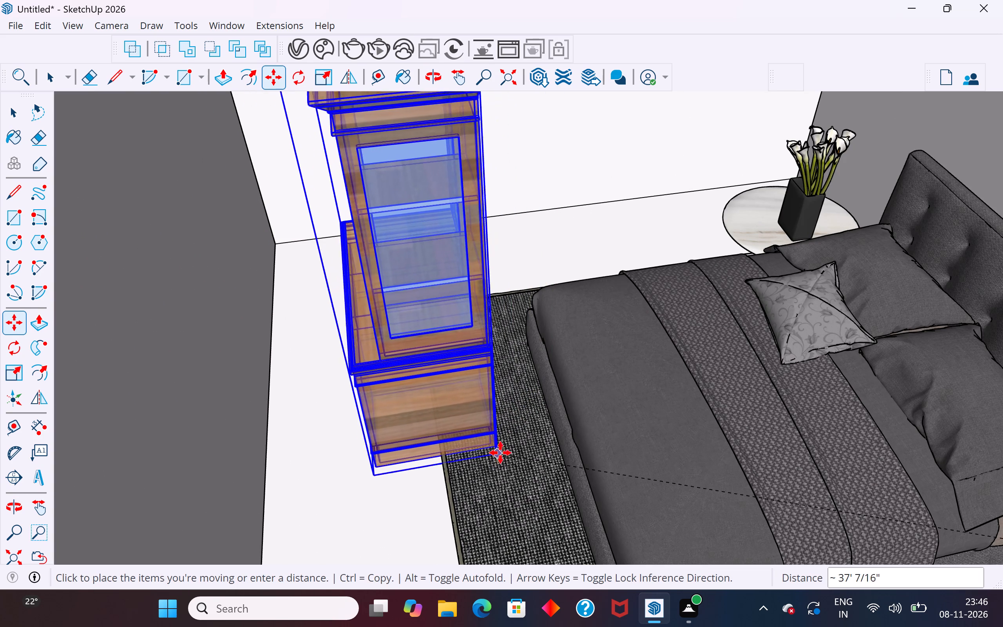
{"action": "left_click", "coordinate": [389, 417]}
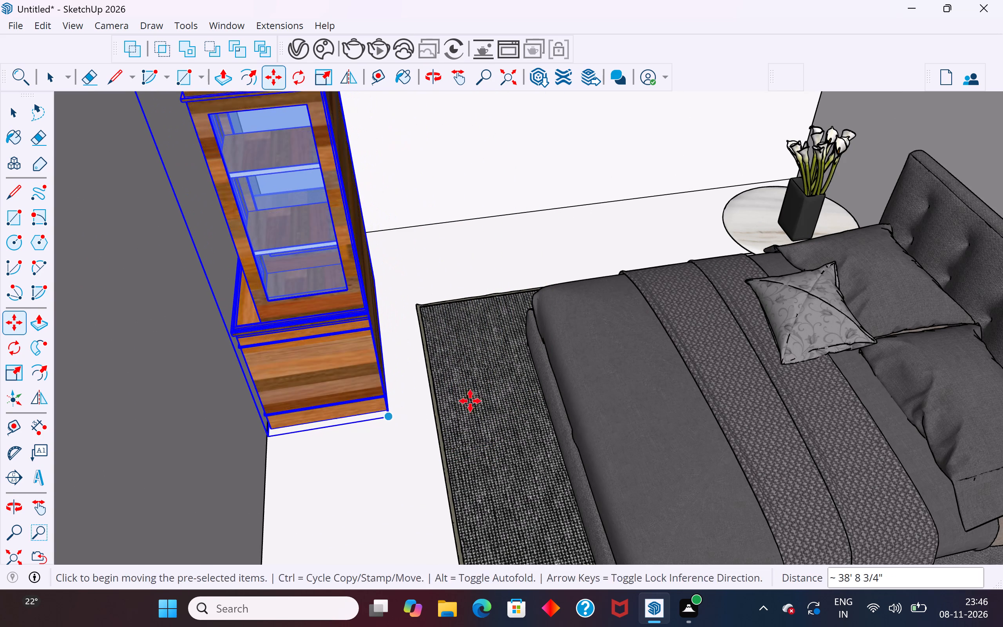
{"action": "middle_click_drag", "start_coordinate": [502, 387], "coordinate": [339, 495]}
{"action": "scroll", "coordinate": [337, 493], "scroll_direction": "down", "scroll_amount": 11}
{"action": "middle_click_drag", "start_coordinate": [426, 308], "coordinate": [314, 462]}
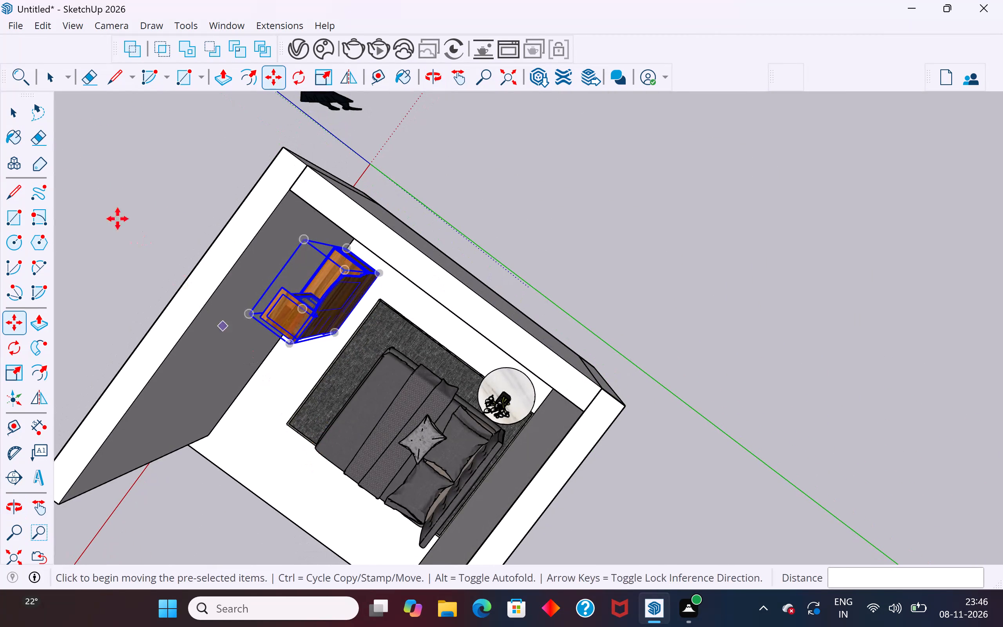
{"action": "left_click", "coordinate": [20, 111]}
{"action": "left_click", "coordinate": [102, 188]}
Move the dressing table about 1' 5" along the wall facing the bed's foot, into the room's closed corner.
{"action": "scroll", "coordinate": [626, 272], "scroll_direction": "down", "scroll_amount": 4}
{"action": "middle_click_drag", "start_coordinate": [727, 373], "coordinate": [635, 409]}
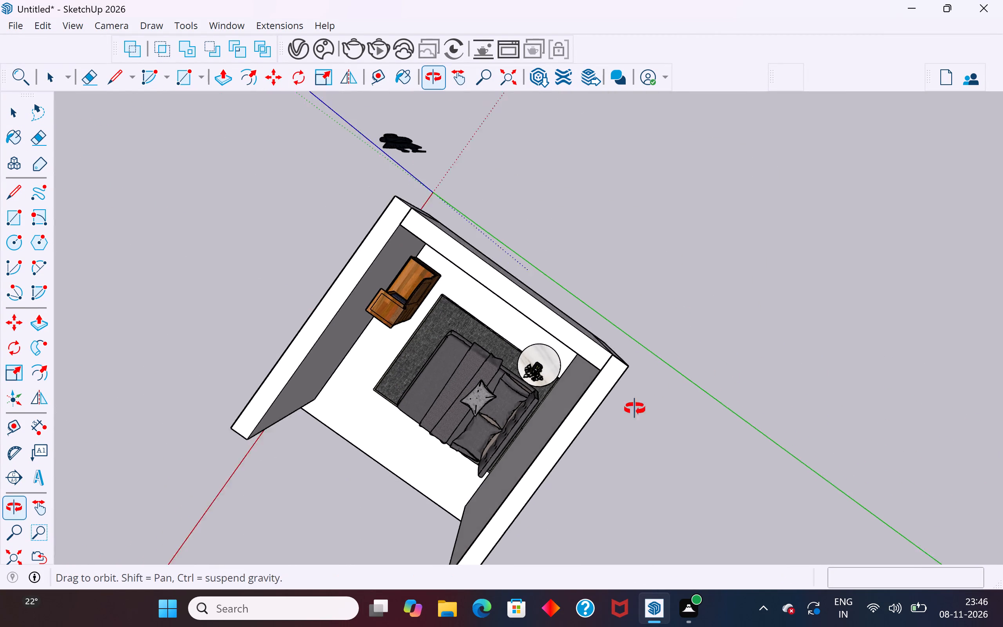
{"action": "middle_click_drag", "start_coordinate": [635, 409], "coordinate": [471, 137]}
{"action": "scroll", "coordinate": [435, 402], "scroll_direction": "up", "scroll_amount": 3}
{"action": "middle_click_drag", "start_coordinate": [568, 379], "coordinate": [179, 301]}
{"action": "middle_click_drag", "start_coordinate": [710, 332], "coordinate": [215, 468]}
{"action": "scroll", "coordinate": [654, 264], "scroll_direction": "up", "scroll_amount": 4}
{"action": "middle_click_drag", "start_coordinate": [540, 256], "coordinate": [580, 453]}
{"action": "scroll", "coordinate": [581, 321], "scroll_direction": "up", "scroll_amount": 2}
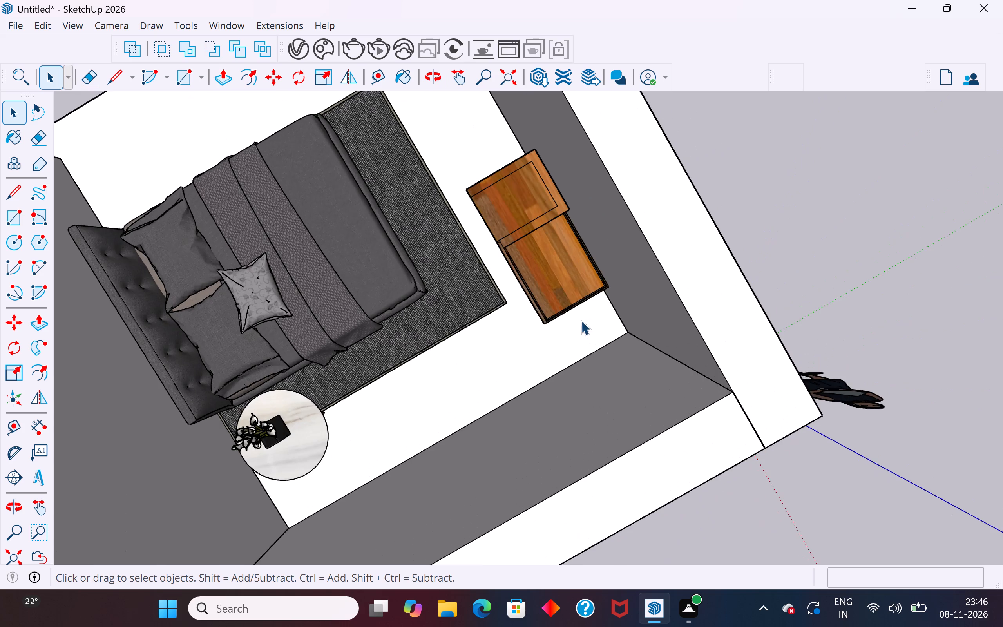
{"action": "middle_click_drag", "start_coordinate": [581, 321], "coordinate": [933, 124]}
{"action": "middle_click_drag", "start_coordinate": [561, 305], "coordinate": [616, 309]}
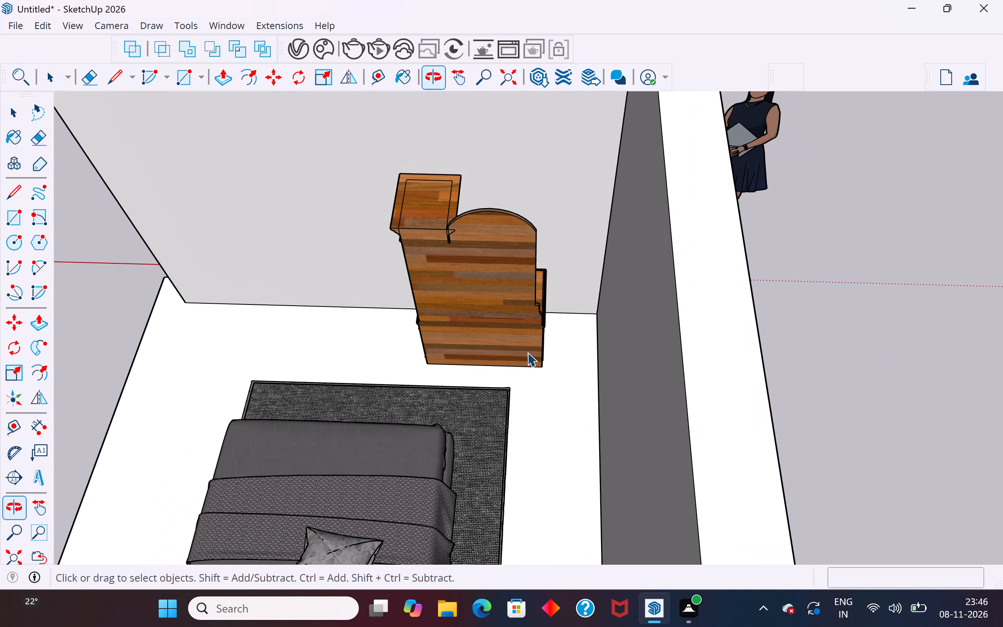
{"action": "left_click", "coordinate": [494, 344]}
{"action": "middle_click_drag", "start_coordinate": [511, 334], "coordinate": [541, 431]}
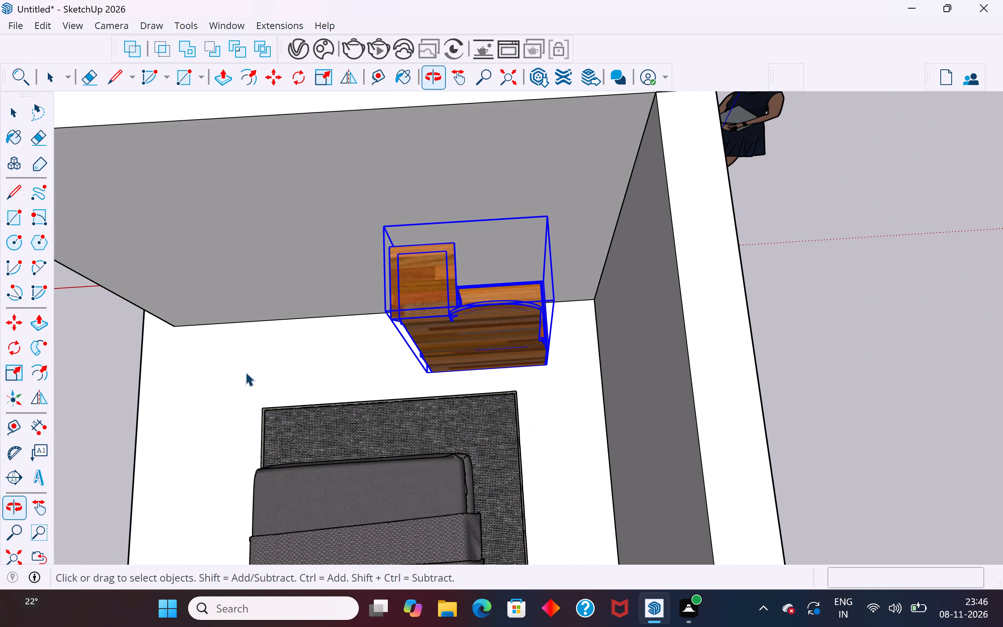
{"action": "left_click", "coordinate": [13, 321]}
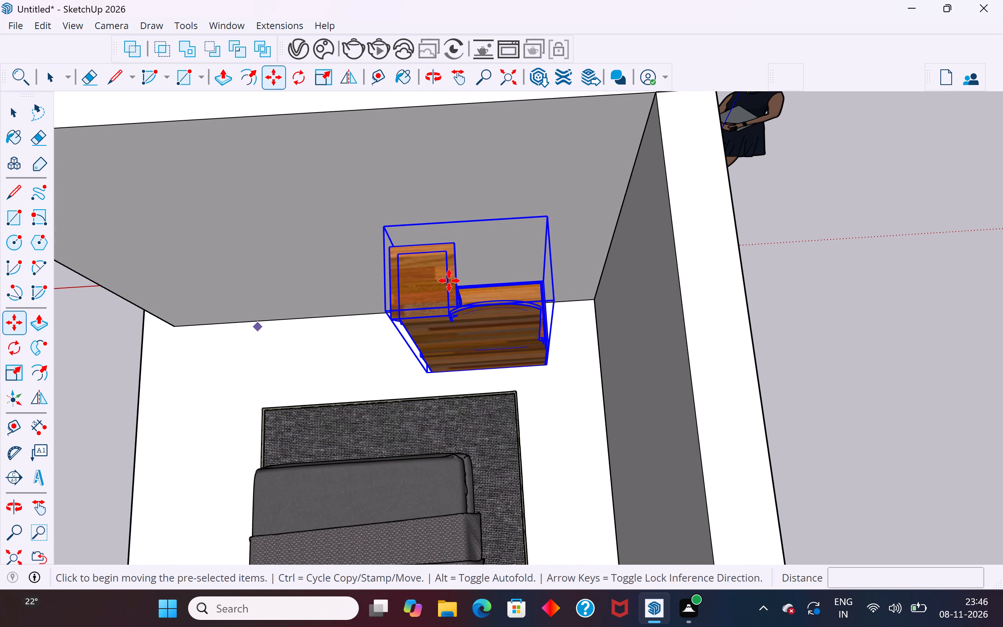
{"action": "left_click", "coordinate": [551, 211]}
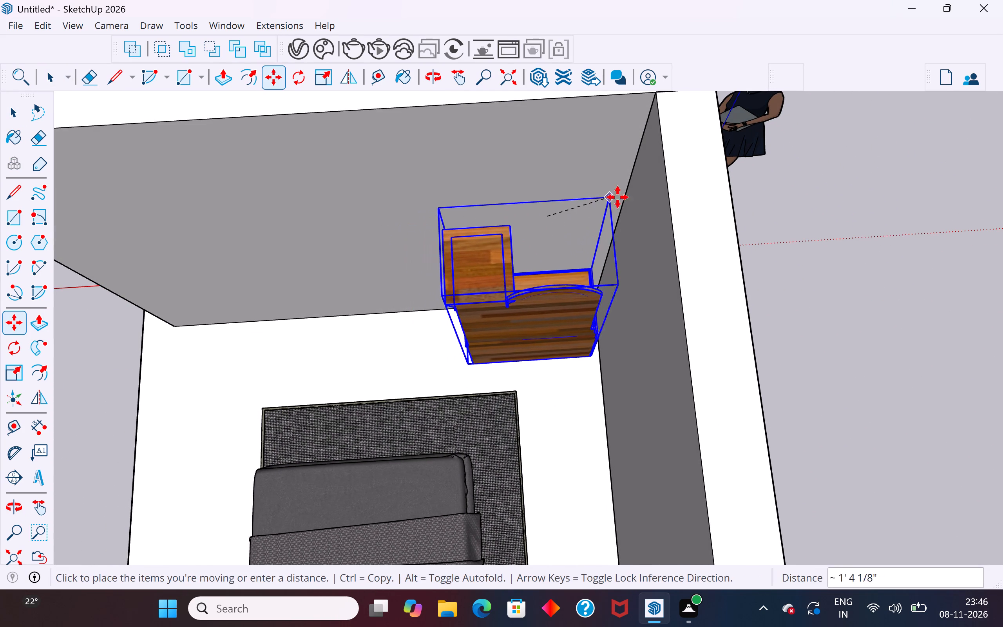
{"action": "left_click", "coordinate": [622, 218]}
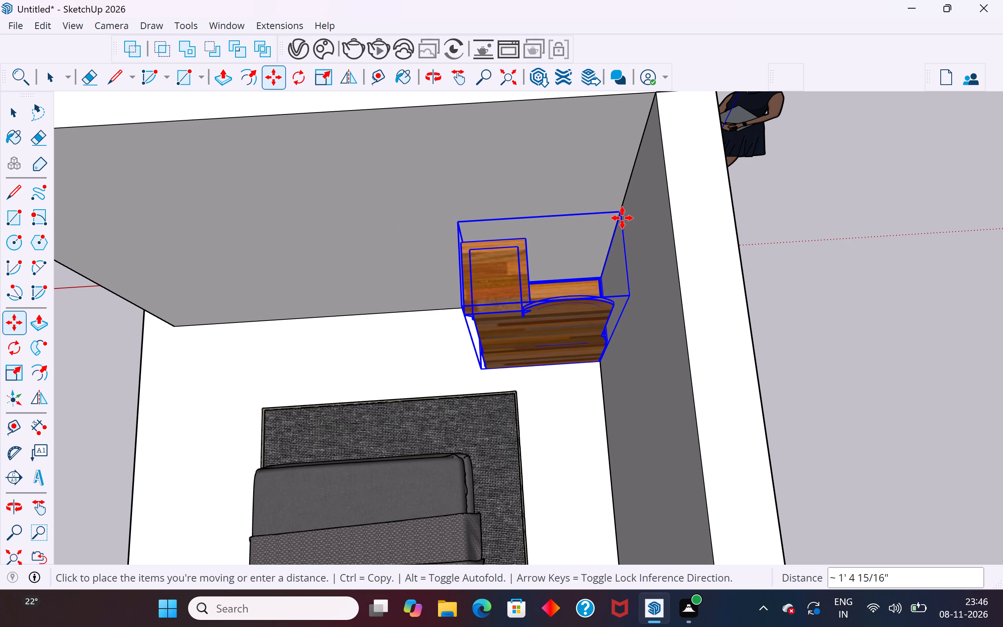
{"action": "left_click", "coordinate": [25, 112]}
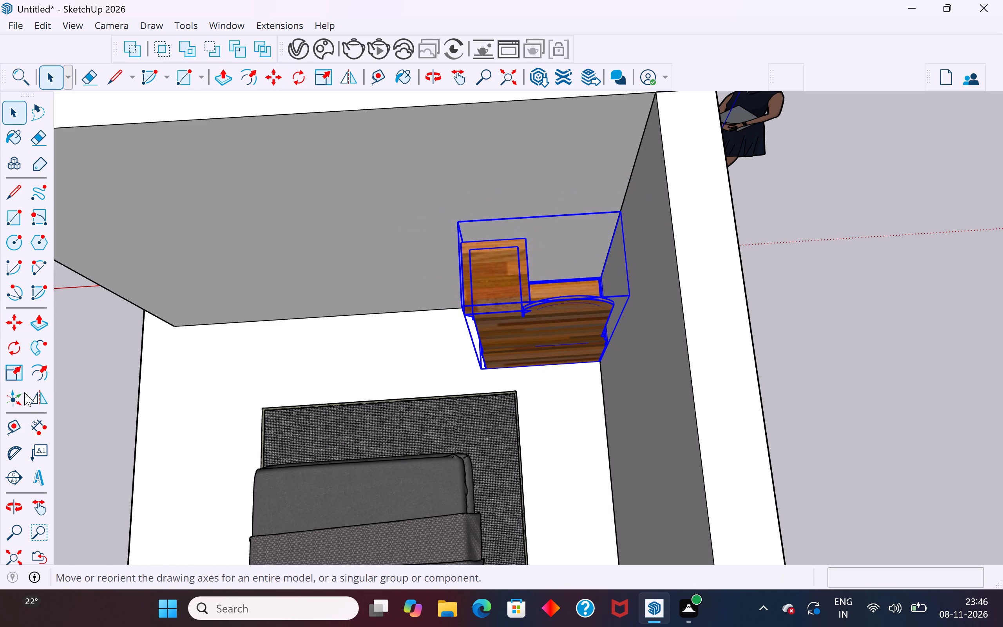
Flip the dressing table front to back, keeping it upright, so its mirror and drawers face the bed.
{"action": "left_click", "coordinate": [43, 400]}
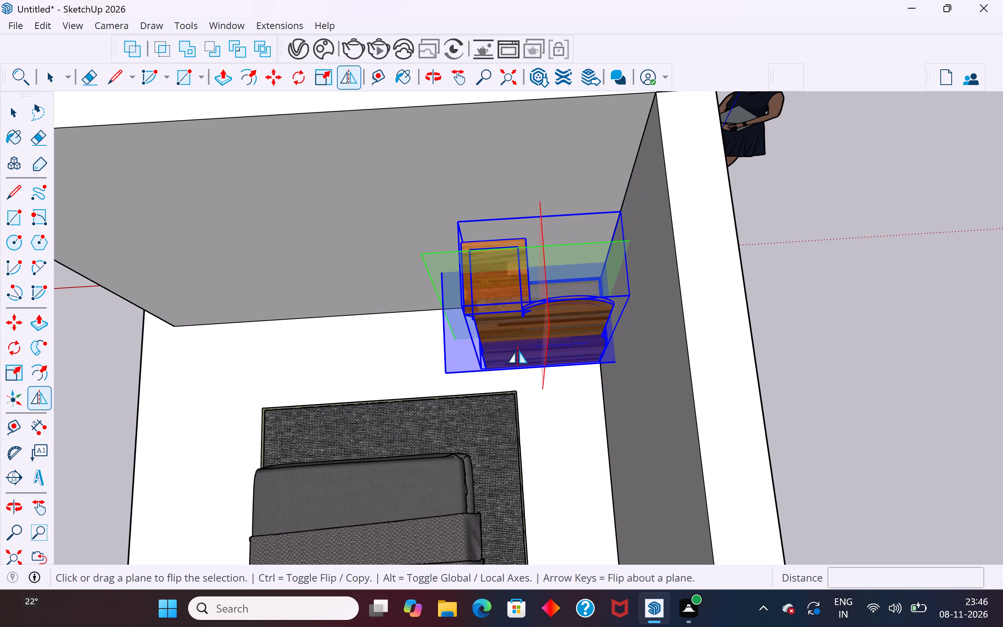
{"action": "left_click", "coordinate": [466, 366]}
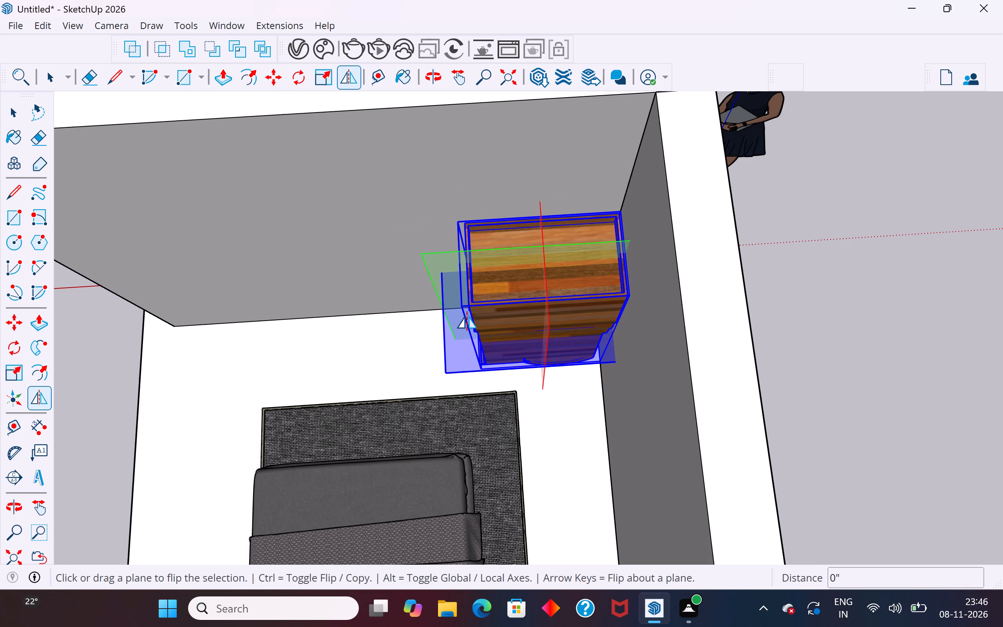
{"action": "left_click", "coordinate": [469, 261]}
{"action": "middle_click_drag", "start_coordinate": [535, 355], "coordinate": [555, 237]}
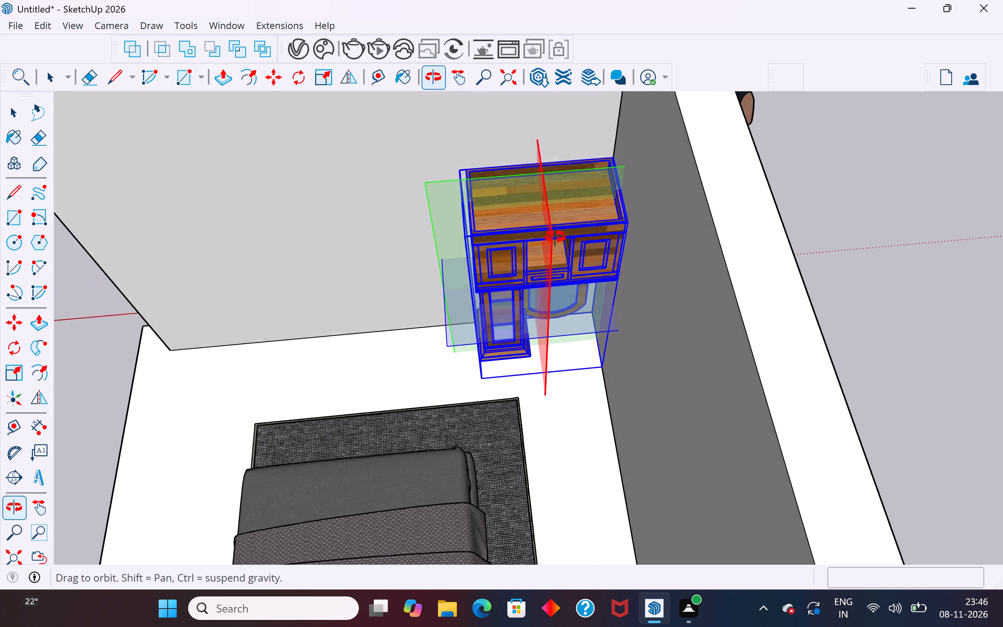
{"action": "middle_click_drag", "start_coordinate": [555, 237], "coordinate": [592, 184]}
{"action": "left_click", "coordinate": [602, 297]}
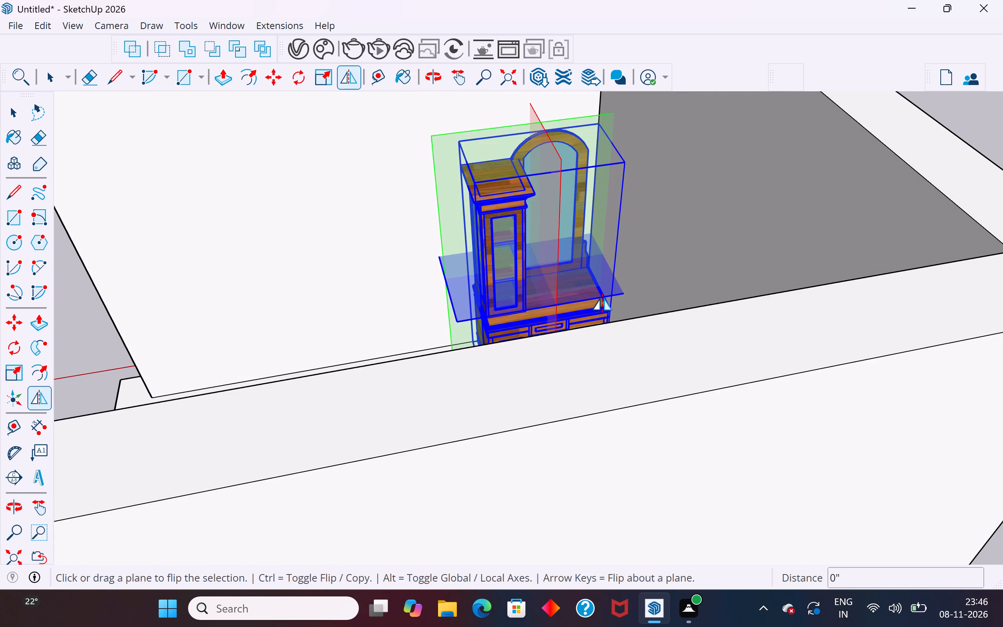
{"action": "left_click", "coordinate": [8, 116]}
{"action": "scroll", "coordinate": [401, 290], "scroll_direction": "down", "scroll_amount": 4}
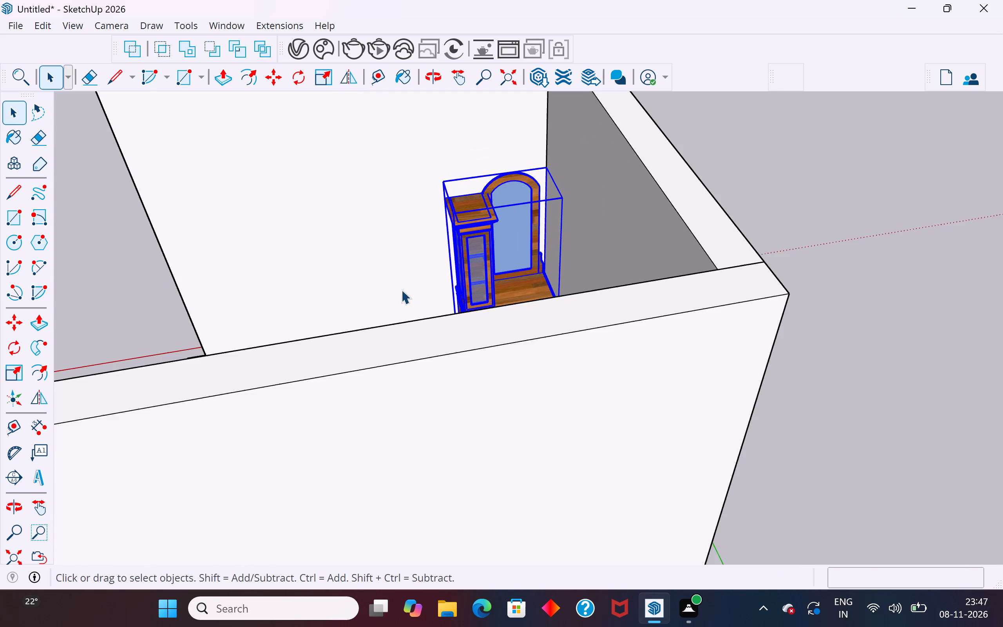
{"action": "middle_click_drag", "start_coordinate": [432, 305], "coordinate": [574, 413]}
{"action": "left_click", "coordinate": [739, 185]}
{"action": "middle_click_drag", "start_coordinate": [621, 339], "coordinate": [672, 330]}
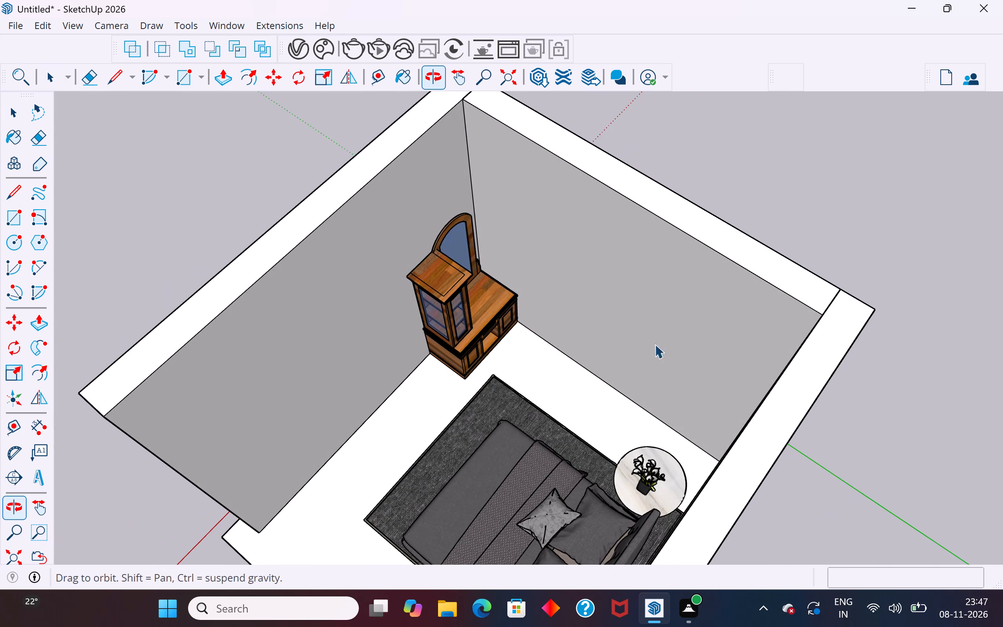
Rotate the dressing table 90° on the floor about its front bottom corner so its back faces the wall beside the round nightstand.
{"action": "left_click", "coordinate": [470, 323]}
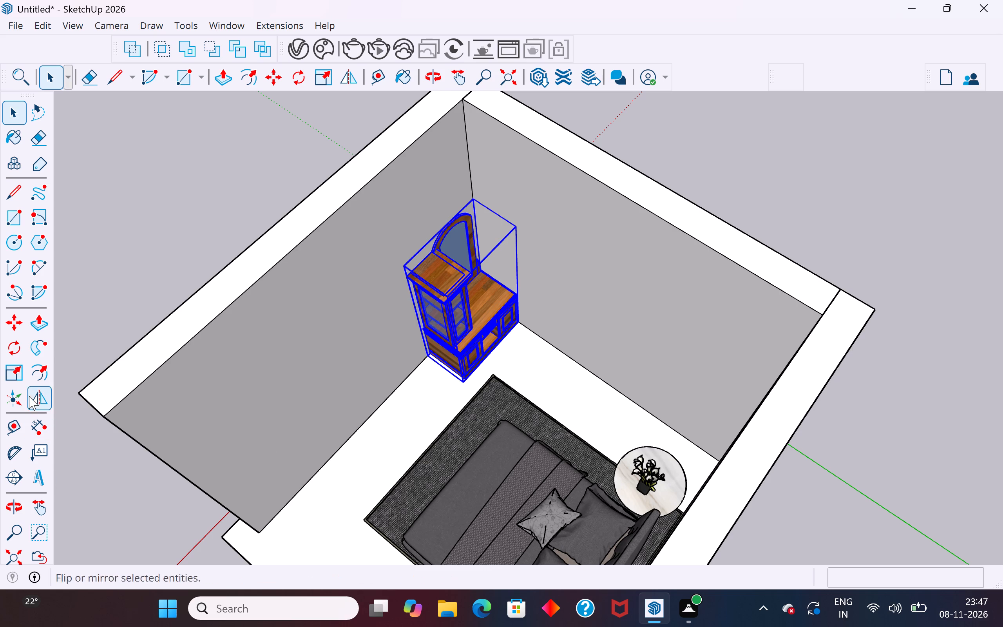
{"action": "left_click", "coordinate": [13, 328]}
{"action": "left_click", "coordinate": [15, 346]}
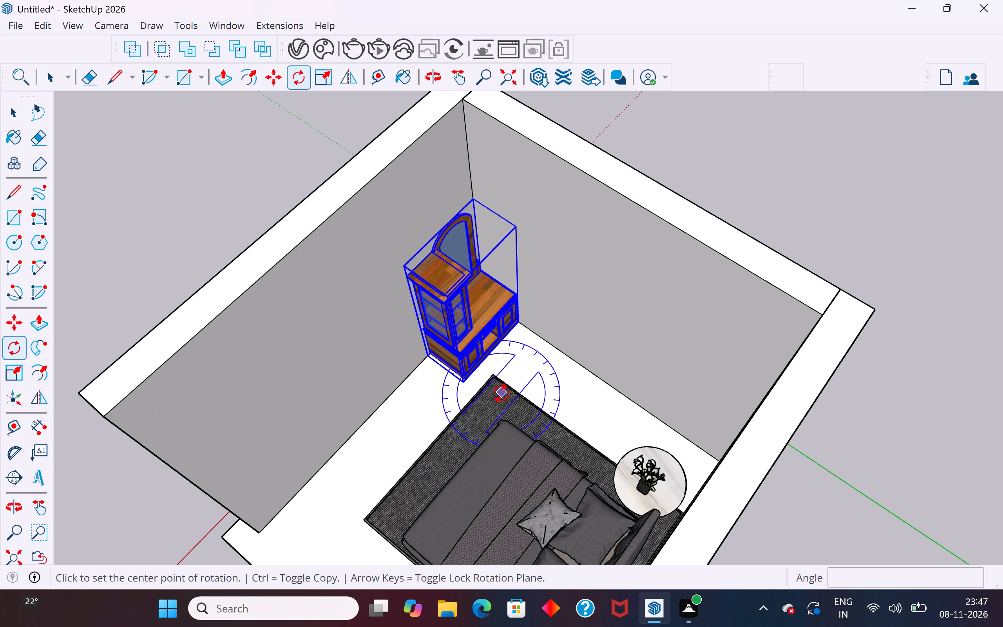
{"action": "left_click", "coordinate": [461, 379]}
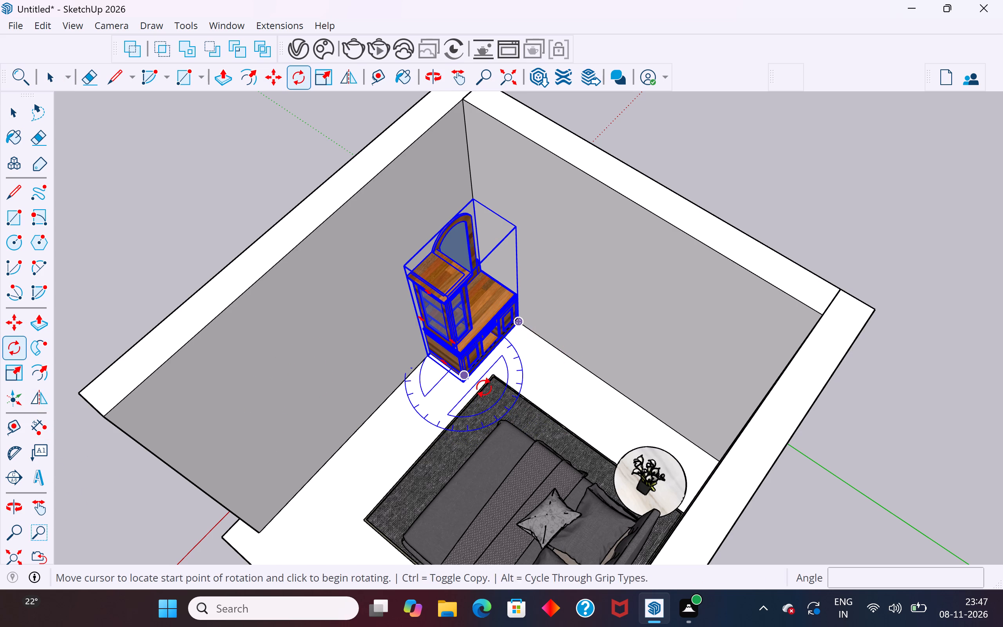
{"action": "left_click", "coordinate": [540, 413]}
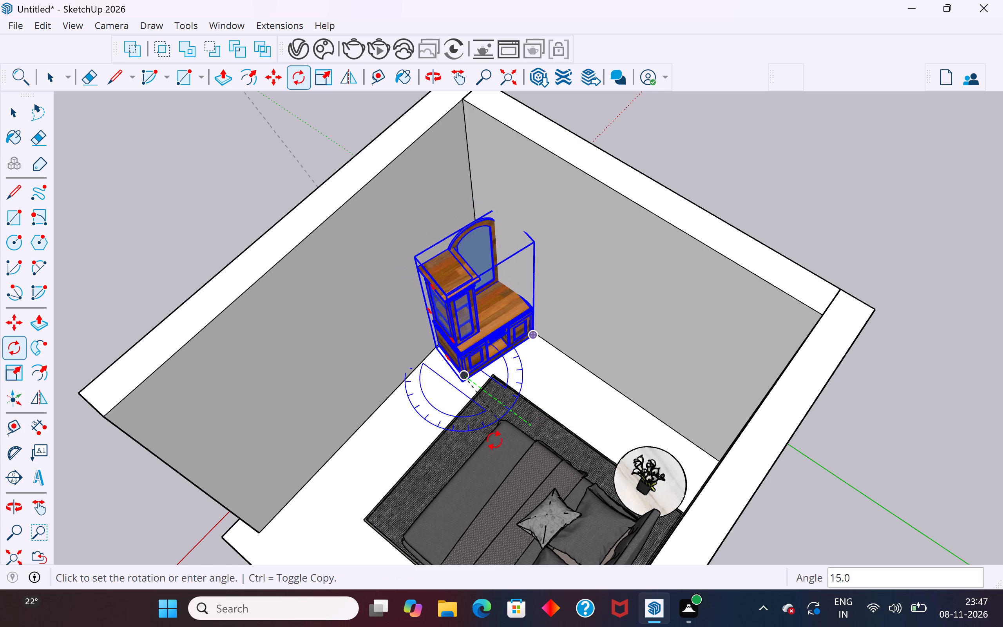
{"action": "left_click", "coordinate": [413, 442]}
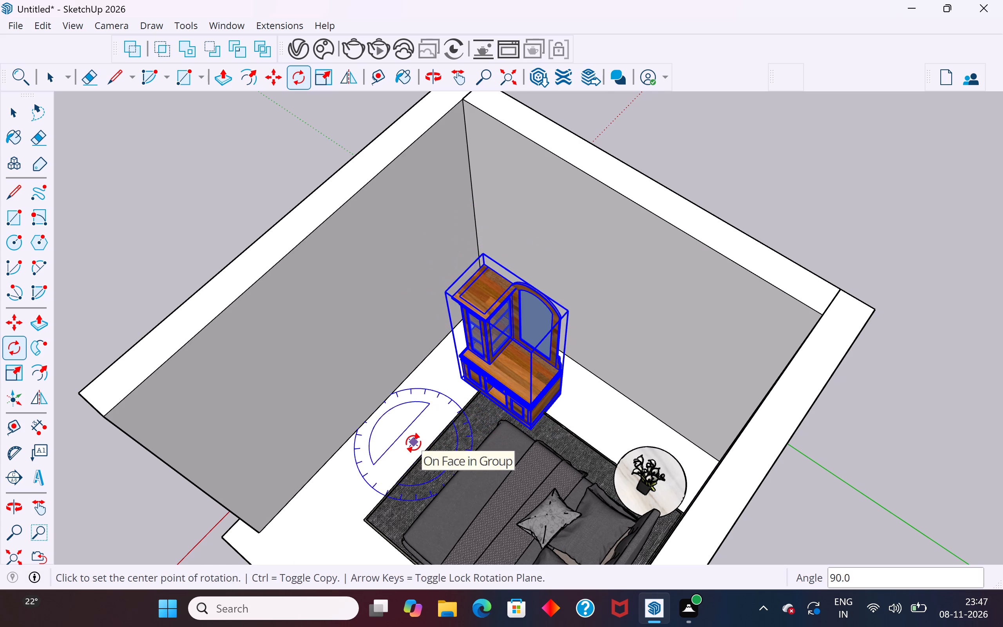
{"action": "left_click", "coordinate": [14, 118]}
{"action": "left_click", "coordinate": [120, 259]}
Move the dressing table about 1' 9" off the rug, back against the wall in the corner beyond the bed's foot.
{"action": "middle_click_drag", "start_coordinate": [383, 406], "coordinate": [535, 293]}
{"action": "scroll", "coordinate": [535, 293], "scroll_direction": "down", "scroll_amount": 1}
{"action": "scroll", "coordinate": [505, 419], "scroll_direction": "up", "scroll_amount": 5}
{"action": "middle_click_drag", "start_coordinate": [506, 419], "coordinate": [537, 325]}
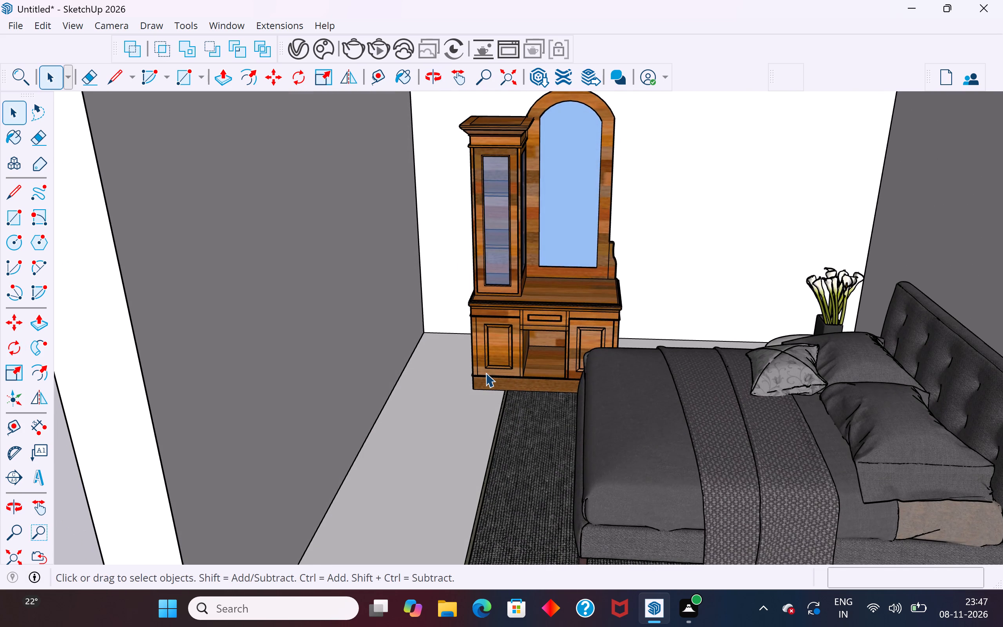
{"action": "left_click", "coordinate": [485, 373]}
{"action": "middle_click_drag", "start_coordinate": [478, 394], "coordinate": [534, 413]}
{"action": "scroll", "coordinate": [442, 345], "scroll_direction": "up", "scroll_amount": 2}
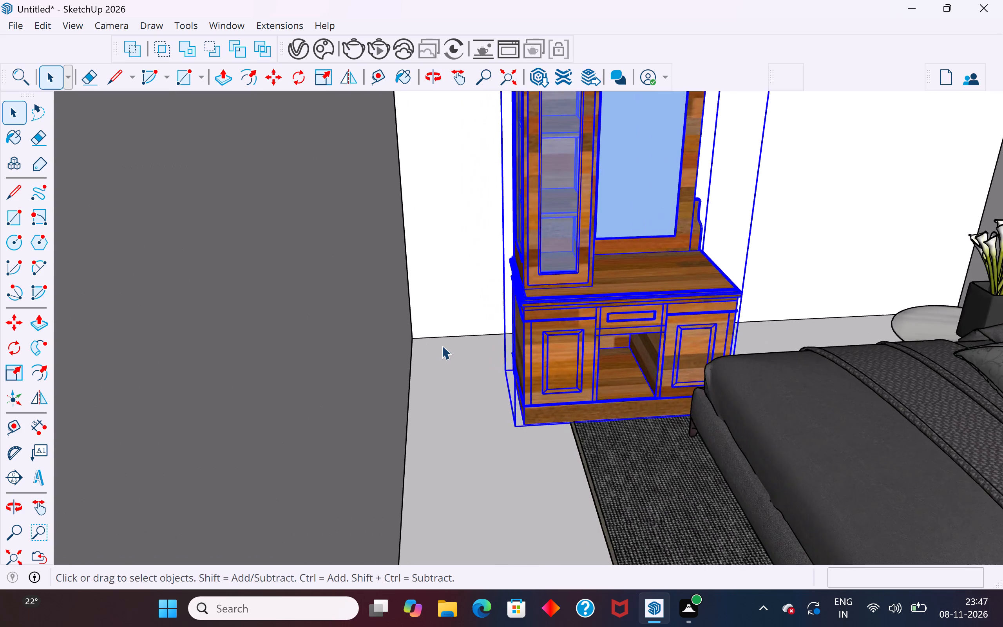
{"action": "scroll", "coordinate": [442, 345], "scroll_direction": "up", "scroll_amount": 4}
{"action": "middle_click_drag", "start_coordinate": [467, 350], "coordinate": [461, 349]}
{"action": "scroll", "coordinate": [561, 370], "scroll_direction": "up", "scroll_amount": 3}
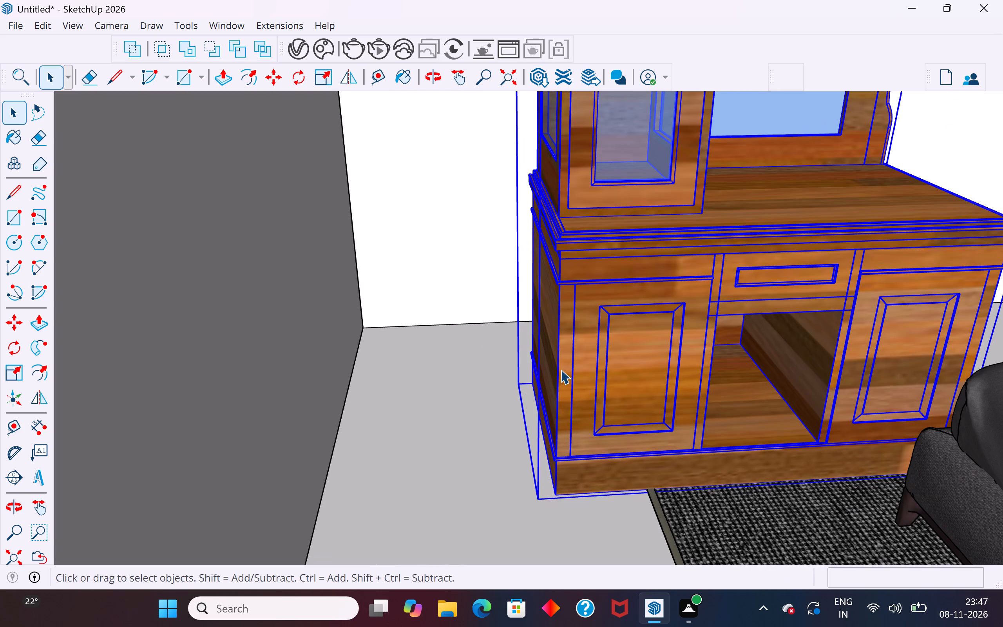
{"action": "key", "text": "m"}
{"action": "left_click", "coordinate": [514, 381]}
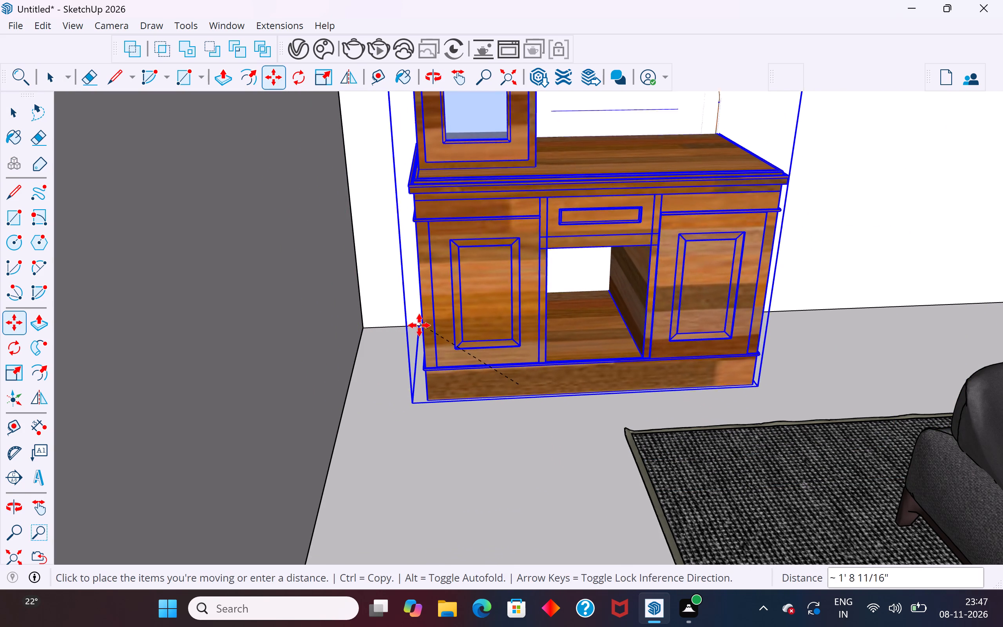
{"action": "left_click", "coordinate": [419, 326]}
{"action": "left_click", "coordinate": [17, 122]}
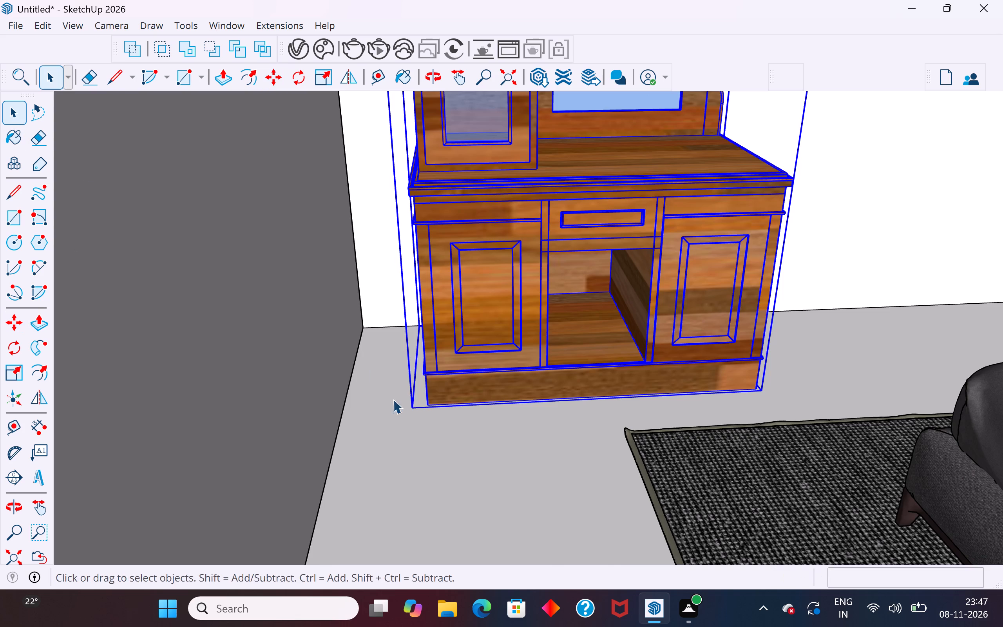
{"action": "scroll", "coordinate": [398, 406], "scroll_direction": "down", "scroll_amount": 6}
{"action": "middle_click_drag", "start_coordinate": [597, 351], "coordinate": [377, 457]}
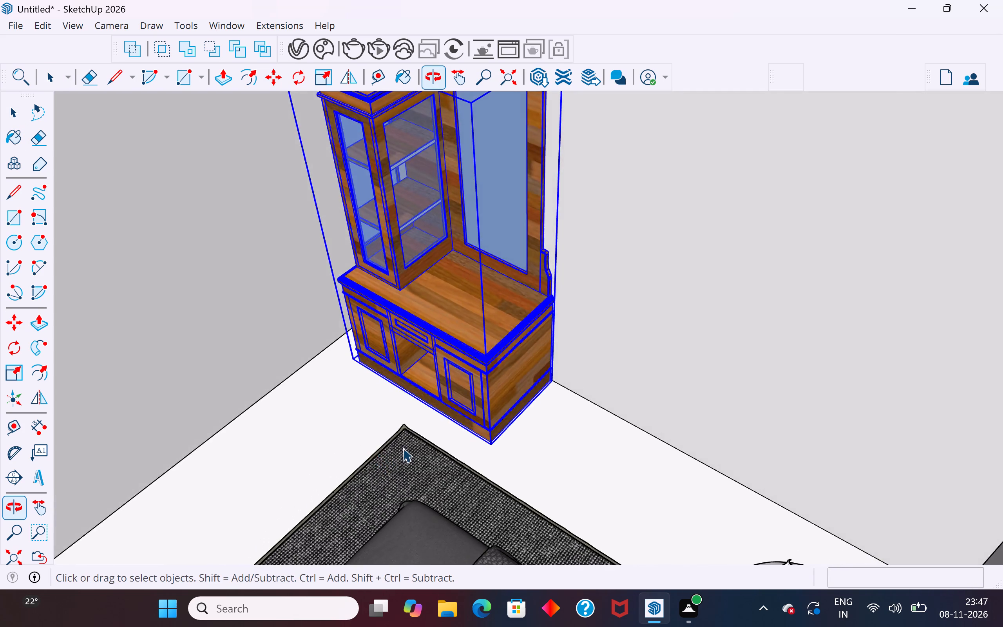
Examine the wooden dressing table's fit in the corner and its placement relative to the bed from several angles.
{"action": "scroll", "coordinate": [574, 372], "scroll_direction": "up", "scroll_amount": 9}
{"action": "middle_click_drag", "start_coordinate": [585, 377], "coordinate": [499, 371]}
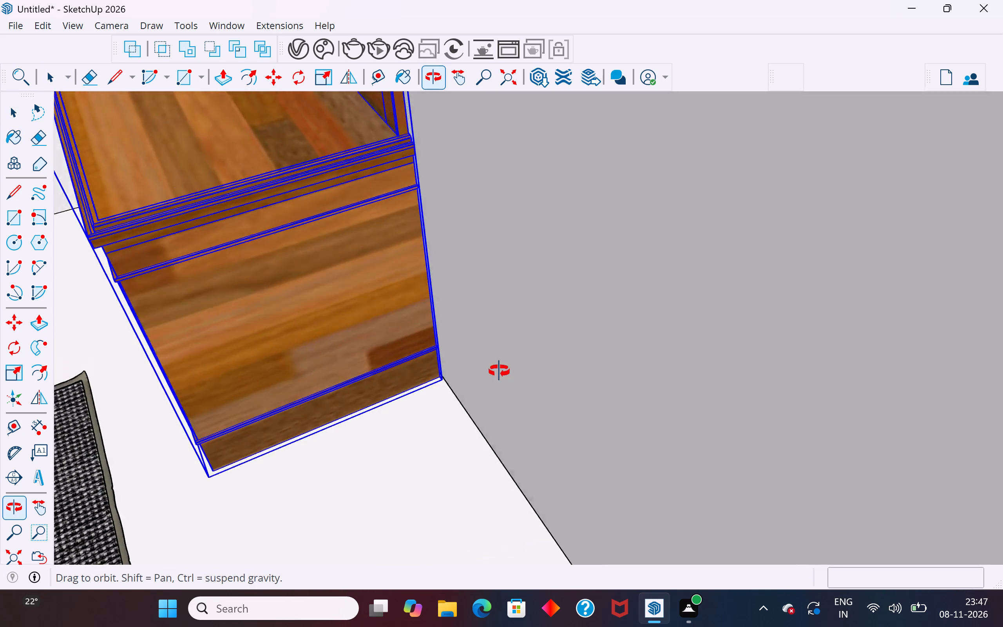
{"action": "middle_click_drag", "start_coordinate": [499, 371], "coordinate": [513, 363]}
{"action": "scroll", "coordinate": [761, 310], "scroll_direction": "down", "scroll_amount": 20}
{"action": "scroll", "coordinate": [761, 310], "scroll_direction": "down", "scroll_amount": 5}
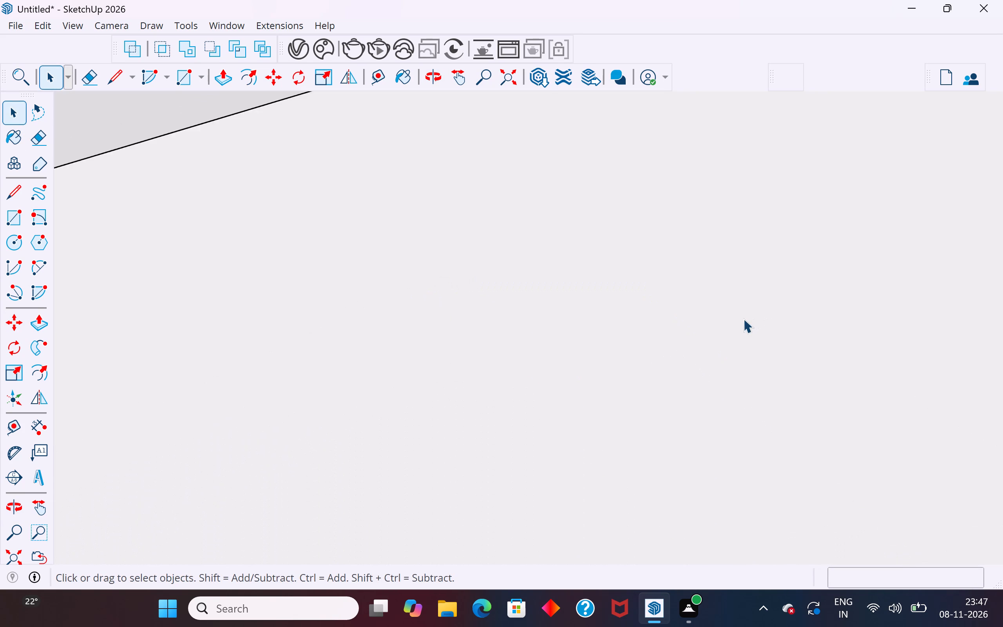
{"action": "scroll", "coordinate": [742, 320], "scroll_direction": "down", "scroll_amount": 11}
{"action": "scroll", "coordinate": [693, 404], "scroll_direction": "down", "scroll_amount": 18}
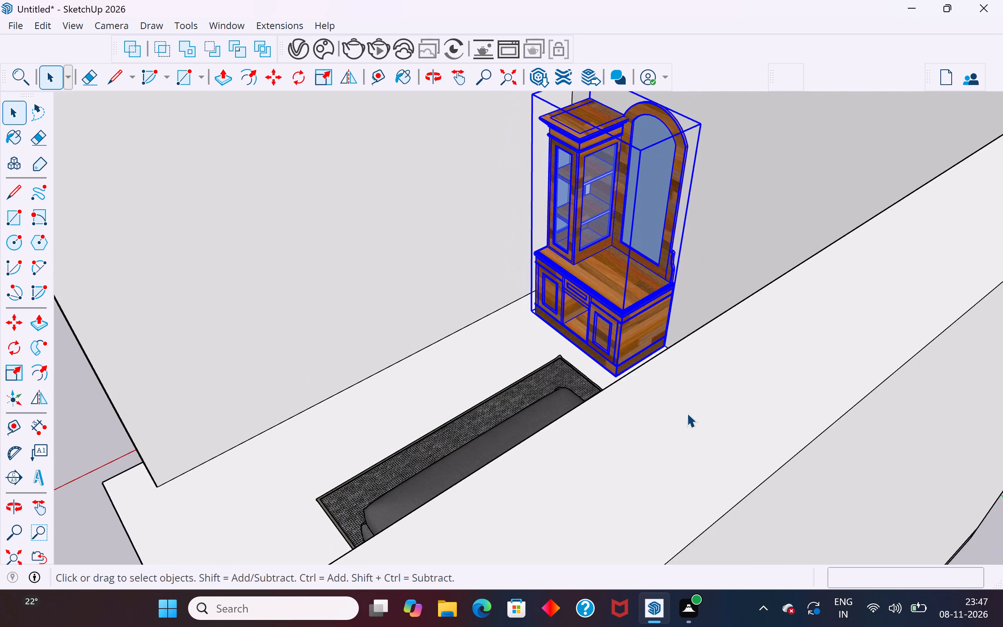
{"action": "scroll", "coordinate": [687, 413], "scroll_direction": "down", "scroll_amount": 14}
{"action": "left_click", "coordinate": [235, 424]}
{"action": "middle_click_drag", "start_coordinate": [675, 507], "coordinate": [839, 463]}
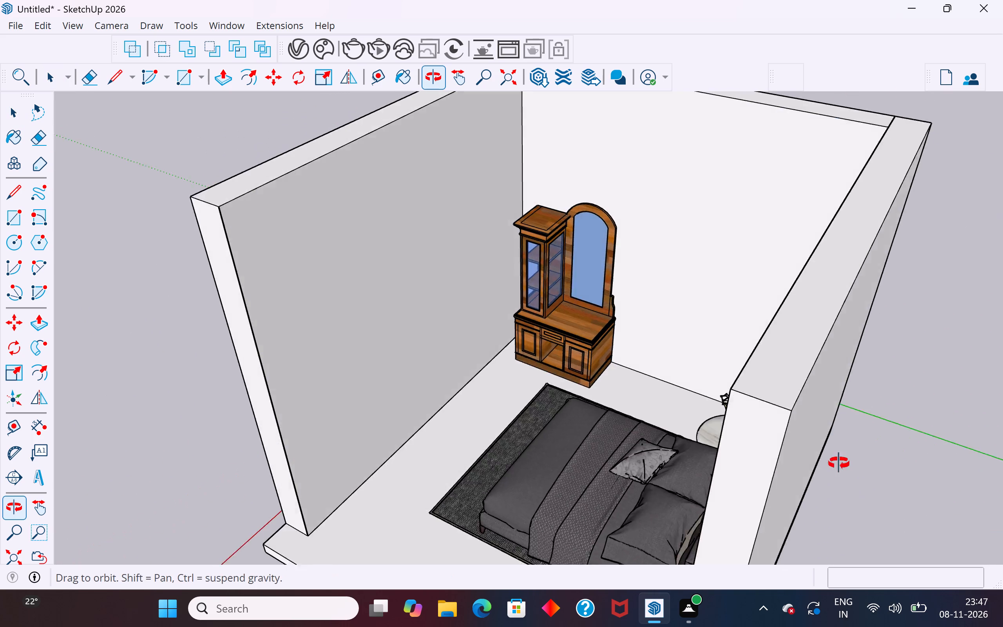
{"action": "middle_click_drag", "start_coordinate": [839, 463], "coordinate": [855, 454]}
{"action": "scroll", "coordinate": [734, 365], "scroll_direction": "down", "scroll_amount": 7}
{"action": "middle_click_drag", "start_coordinate": [647, 362], "coordinate": [745, 321]}
{"action": "scroll", "coordinate": [875, 418], "scroll_direction": "up", "scroll_amount": 4}
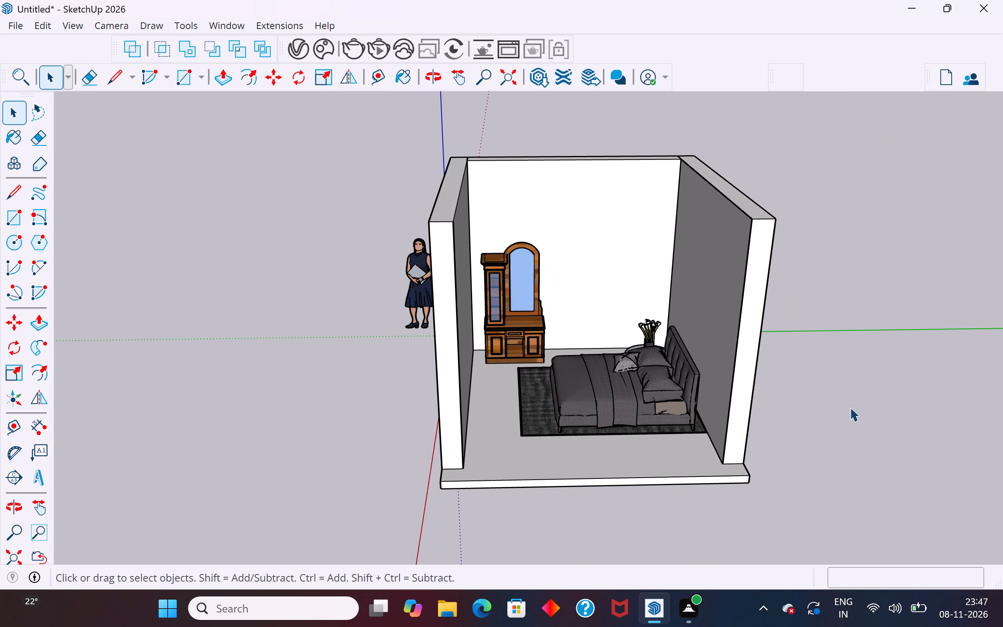
{"action": "left_click", "coordinate": [850, 407]}
{"action": "middle_click_drag", "start_coordinate": [830, 469], "coordinate": [797, 429]}
{"action": "scroll", "coordinate": [745, 448], "scroll_direction": "up", "scroll_amount": 4}
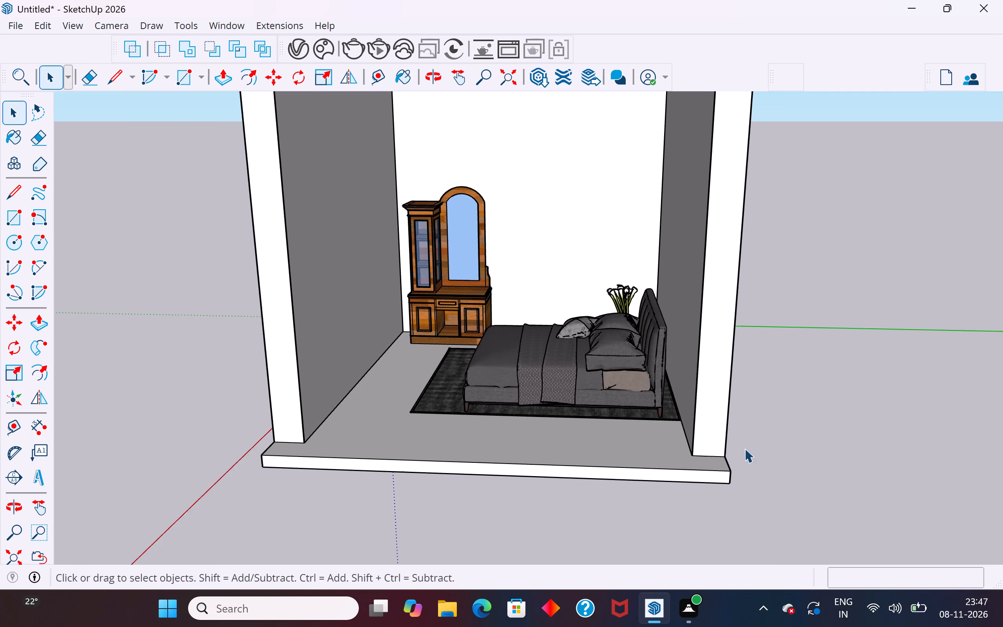
{"action": "middle_click_drag", "start_coordinate": [730, 456], "coordinate": [773, 502]}
{"action": "scroll", "coordinate": [505, 359], "scroll_direction": "up", "scroll_amount": 4}
{"action": "middle_click_drag", "start_coordinate": [505, 359], "coordinate": [517, 384]}
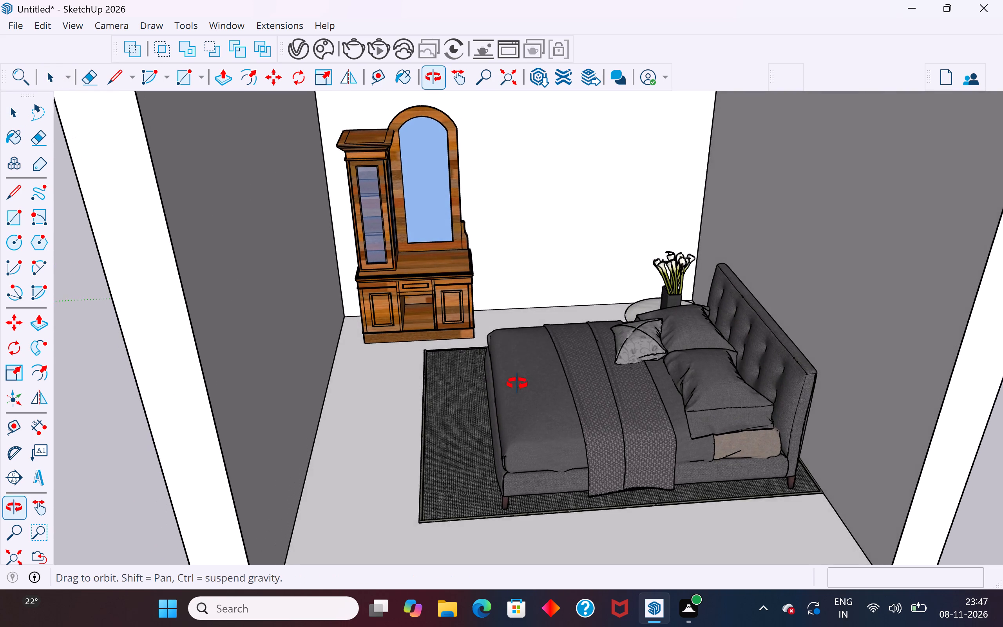
{"action": "middle_click_drag", "start_coordinate": [517, 384], "coordinate": [516, 387]}
{"action": "scroll", "coordinate": [477, 437], "scroll_direction": "down", "scroll_amount": 4}
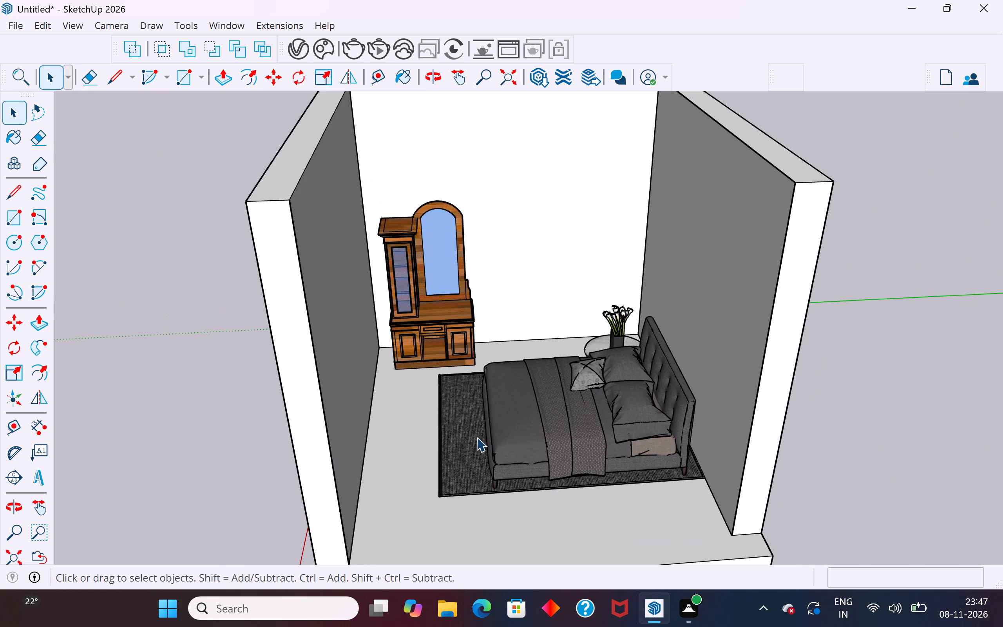
Download the Dresing Table model with arched mirror and black shelf tower from 3D Warehouse and place it outside the room beyond the headboard wall.
{"action": "left_click", "coordinate": [458, 328]}
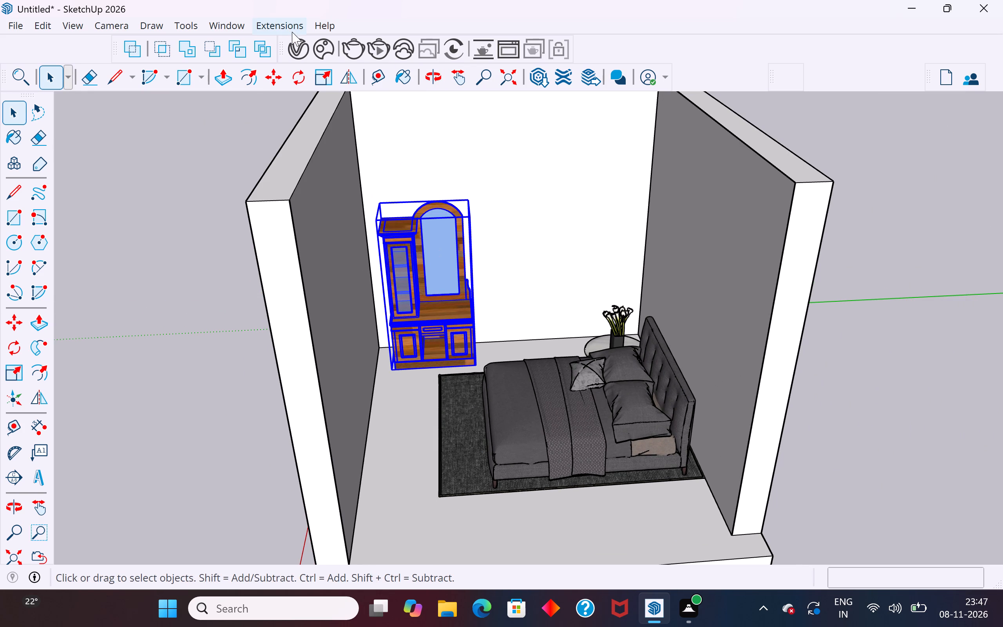
{"action": "left_click", "coordinate": [217, 23]}
{"action": "left_click", "coordinate": [259, 144]}
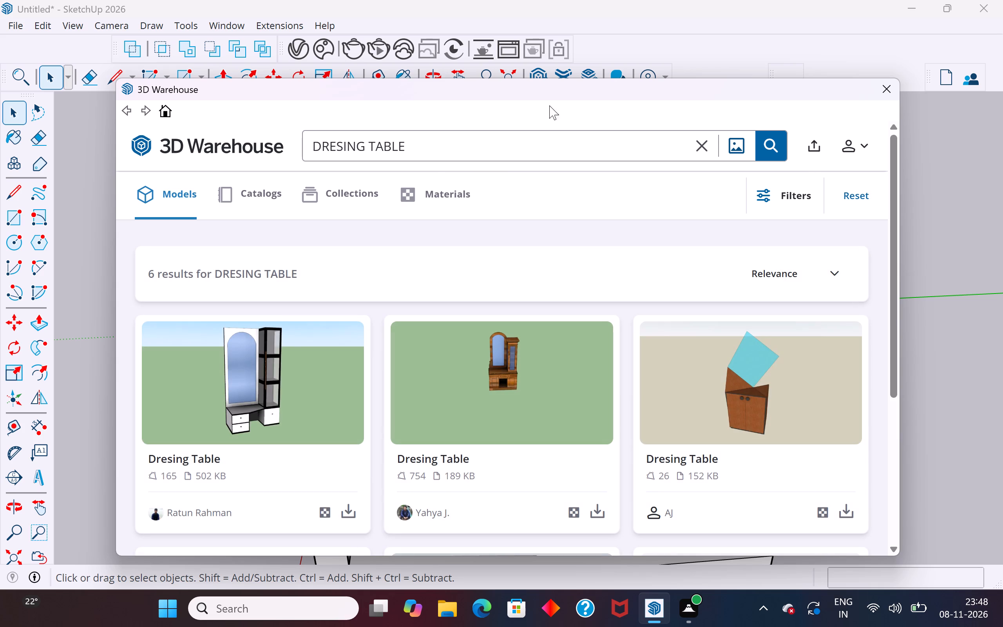
{"action": "scroll", "coordinate": [317, 496], "scroll_direction": "down", "scroll_amount": 3}
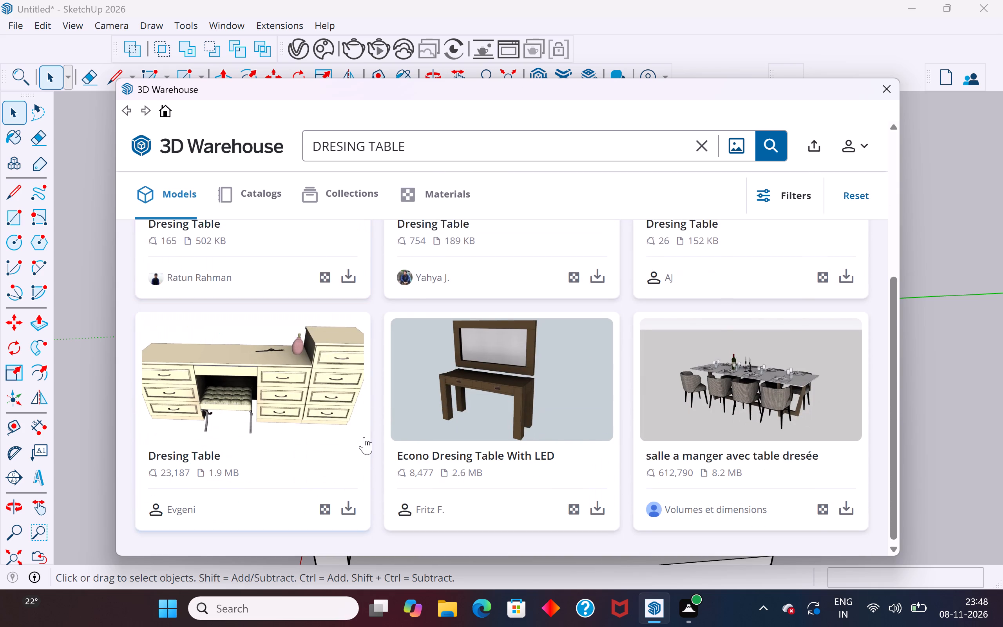
{"action": "scroll", "coordinate": [364, 437], "scroll_direction": "down", "scroll_amount": 4}
{"action": "scroll", "coordinate": [364, 437], "scroll_direction": "up", "scroll_amount": 3}
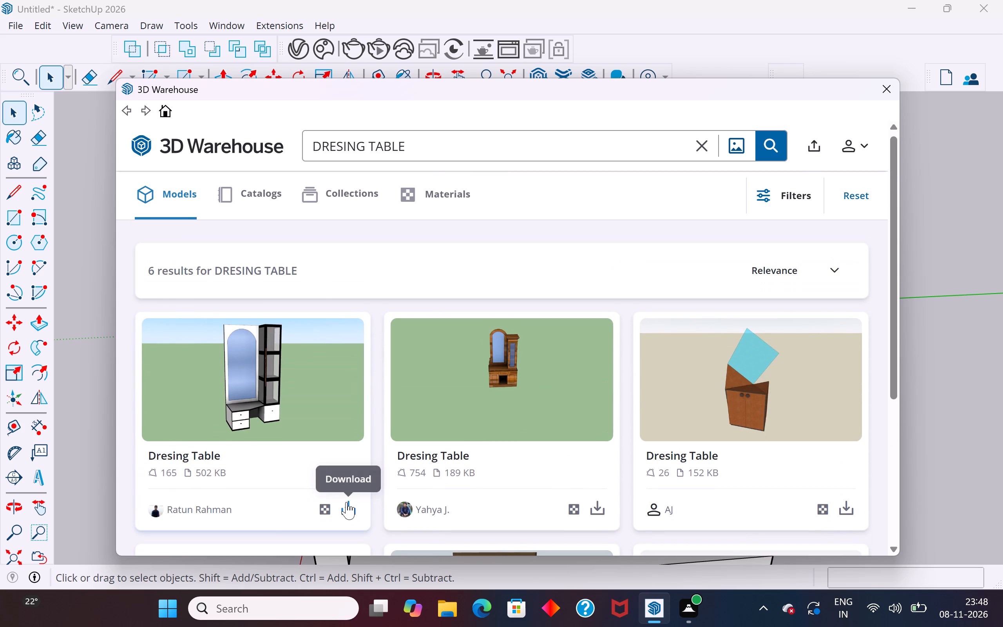
{"action": "left_click", "coordinate": [346, 502]}
{"action": "left_click", "coordinate": [461, 345]}
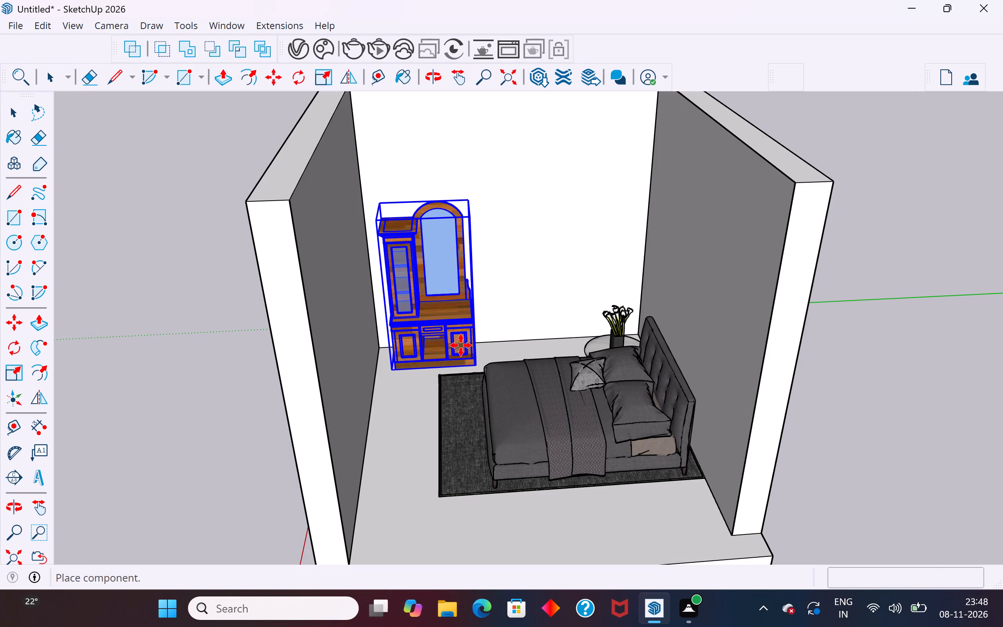
{"action": "scroll", "coordinate": [445, 425], "scroll_direction": "down", "scroll_amount": 9}
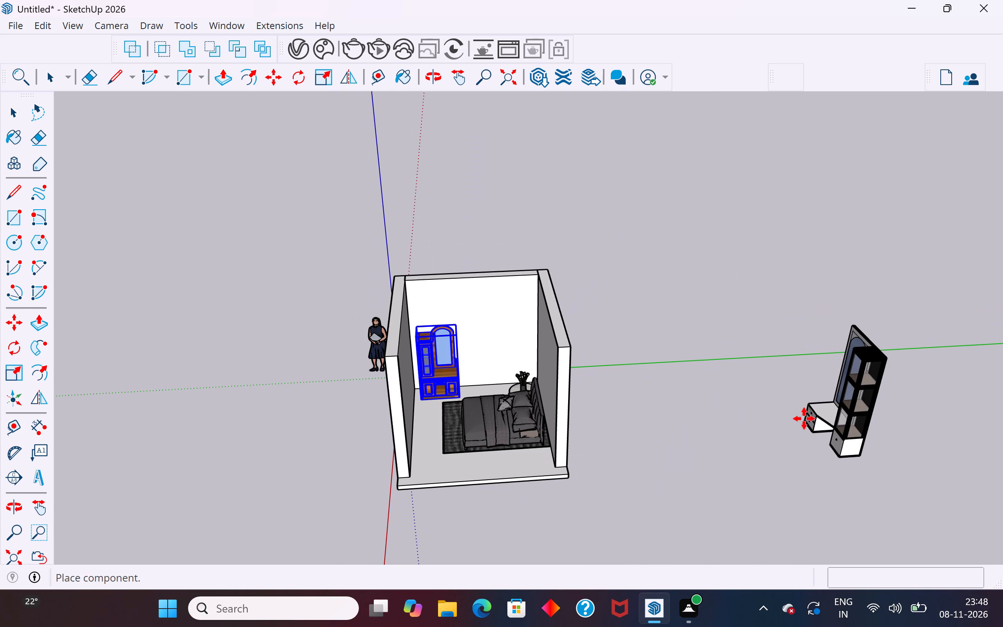
{"action": "left_click", "coordinate": [803, 418]}
{"action": "left_click", "coordinate": [24, 109]}
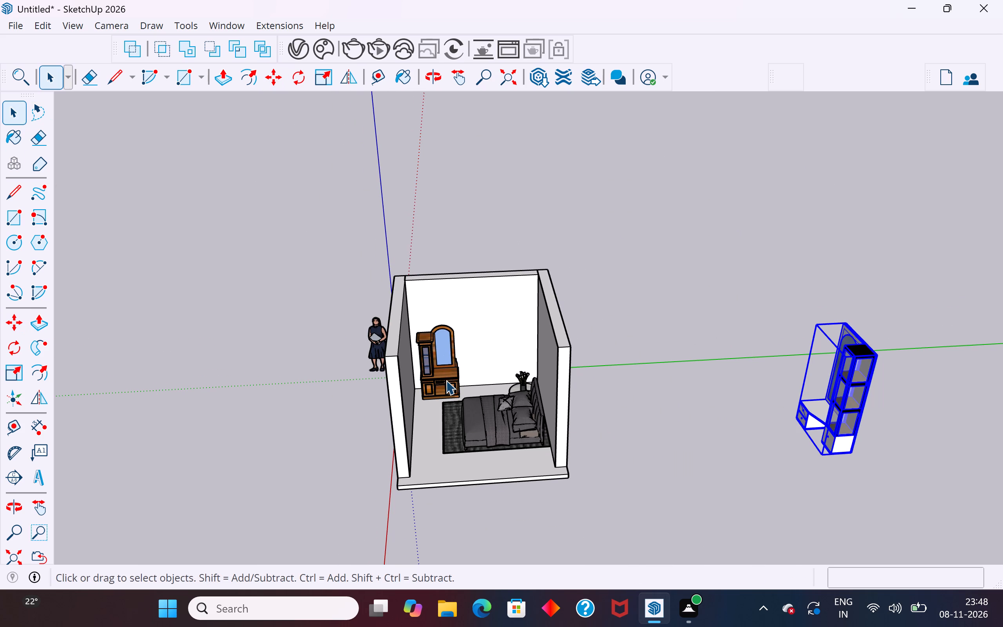
Move the wooden dressing table out of the room onto the empty ground beyond the wall facing the bed's foot.
{"action": "left_click", "coordinate": [447, 381]}
{"action": "key", "text": "m"}
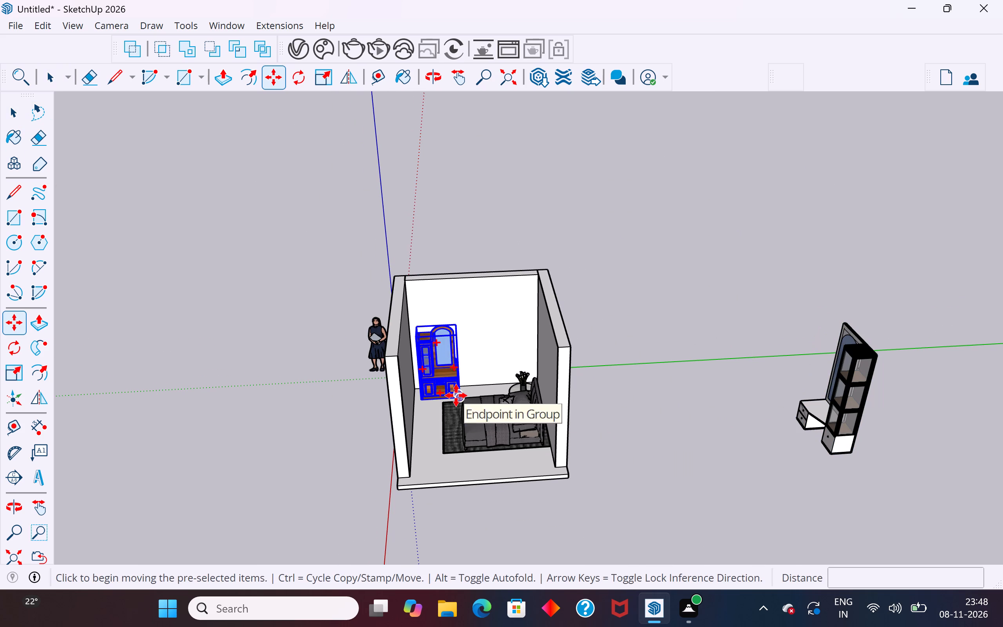
{"action": "left_click", "coordinate": [456, 395]}
{"action": "left_click", "coordinate": [191, 316]}
{"action": "left_click", "coordinate": [12, 110]}
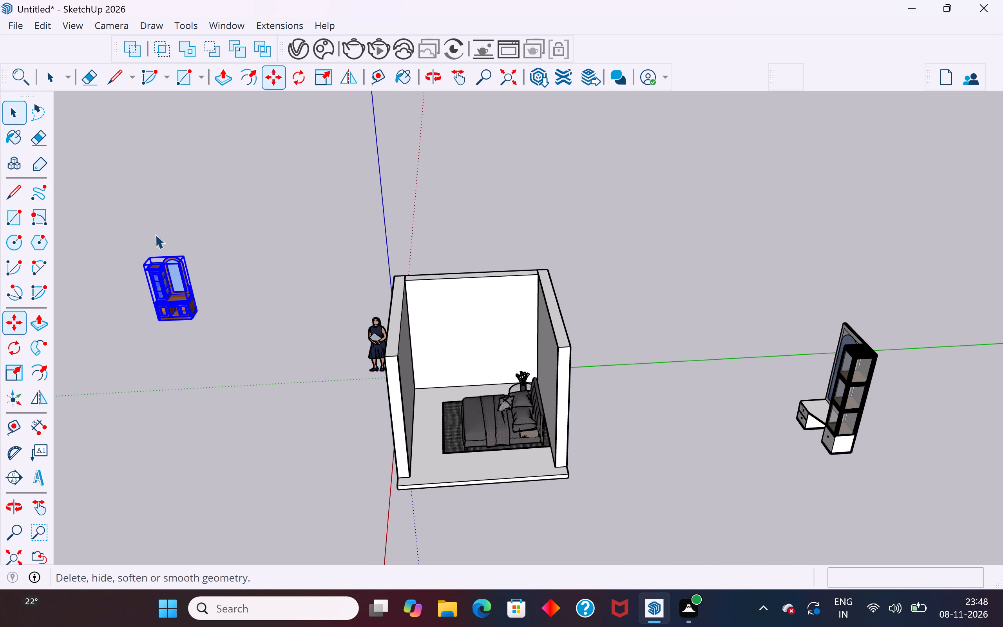
{"action": "left_click", "coordinate": [155, 234]}
Move the new black-and-white dressing table about 30' 8" into the room, beside the wall facing the bed's foot.
{"action": "left_click", "coordinate": [835, 416]}
{"action": "key", "text": "m"}
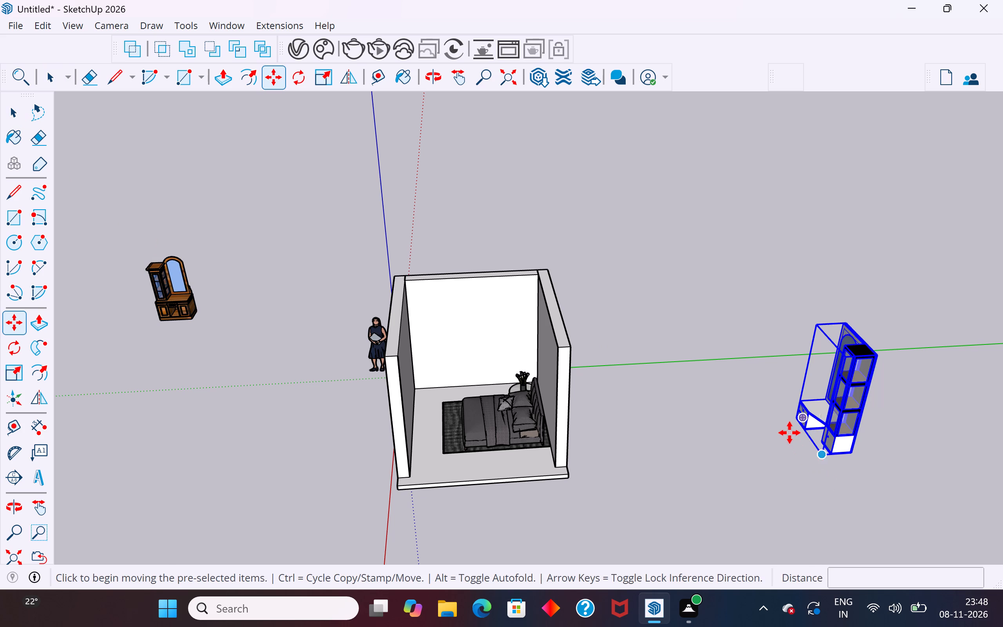
{"action": "left_click", "coordinate": [786, 422]}
{"action": "scroll", "coordinate": [438, 435], "scroll_direction": "up", "scroll_amount": 1}
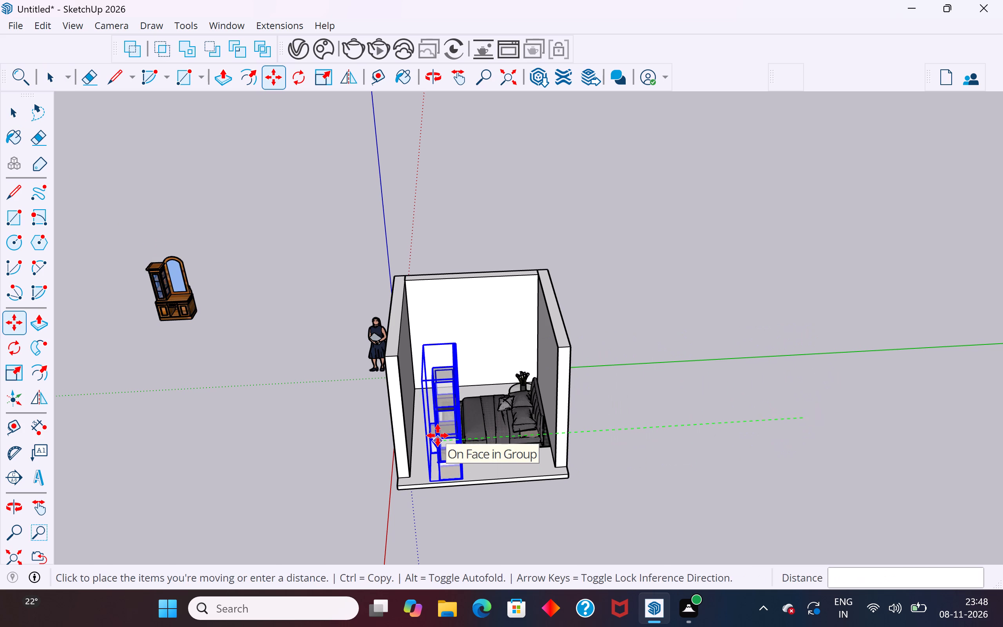
{"action": "scroll", "coordinate": [438, 435], "scroll_direction": "up", "scroll_amount": 2}
{"action": "left_click", "coordinate": [419, 374]}
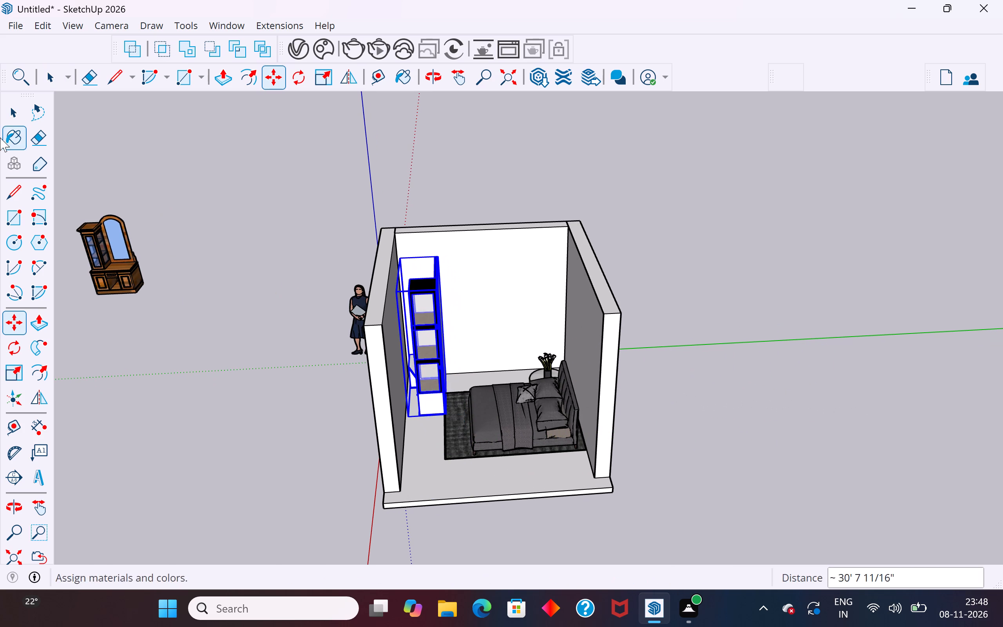
{"action": "left_click", "coordinate": [11, 116]}
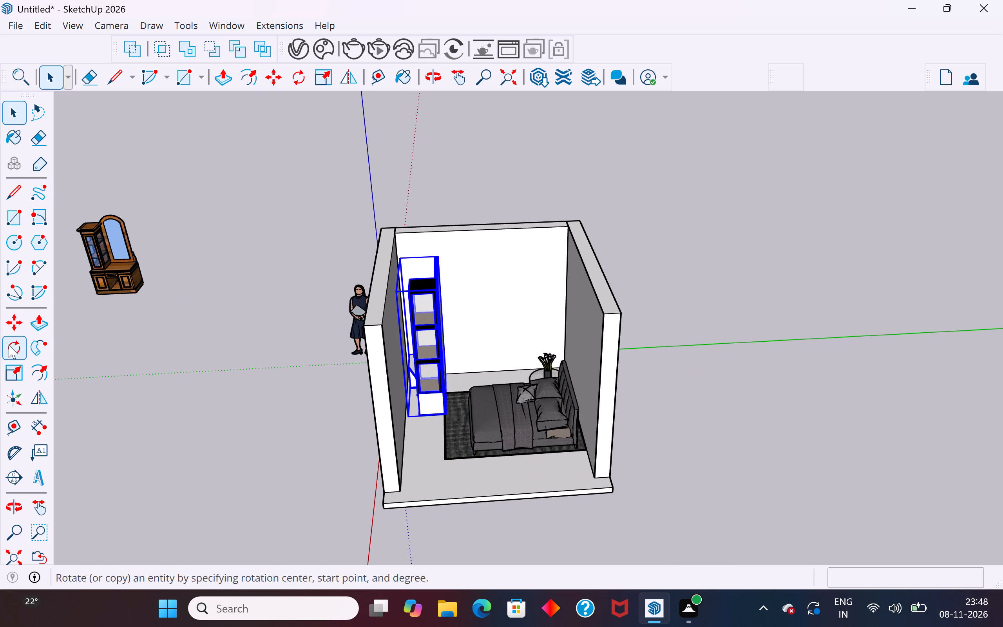
Rotate the new dressing table 180° on the floor about its bottom corner so its drawers face the bed.
{"action": "left_click", "coordinate": [9, 350]}
{"action": "scroll", "coordinate": [445, 429], "scroll_direction": "up", "scroll_amount": 15}
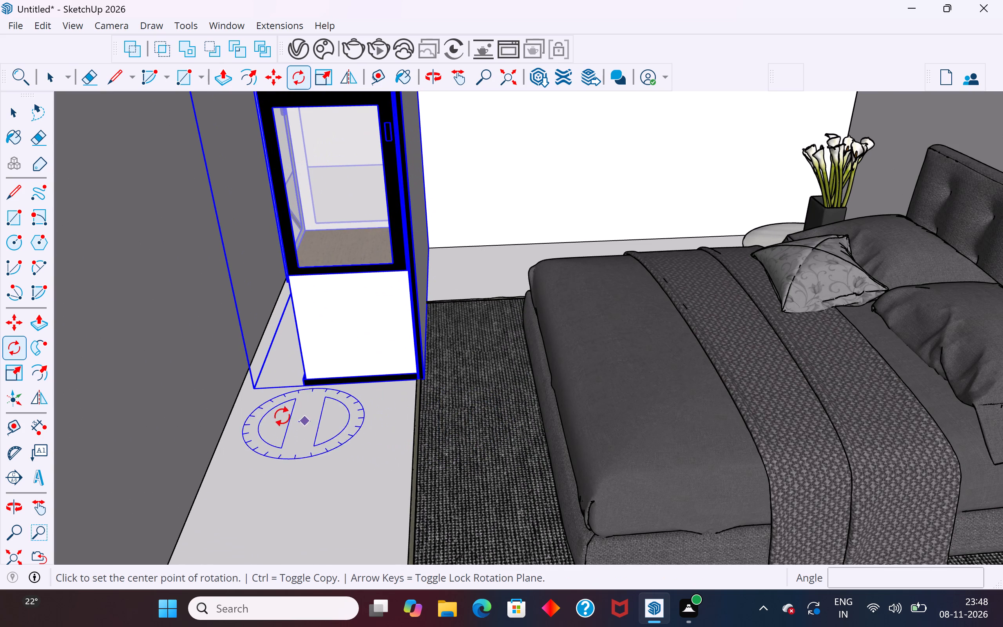
{"action": "left_click", "coordinate": [306, 389]}
{"action": "left_click", "coordinate": [281, 521]}
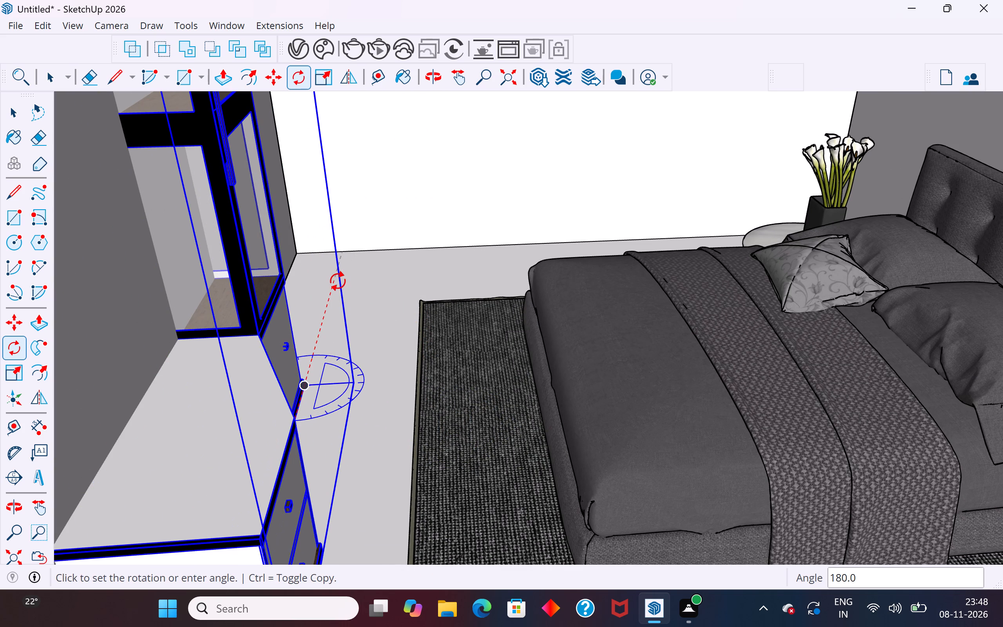
{"action": "left_click", "coordinate": [334, 281]}
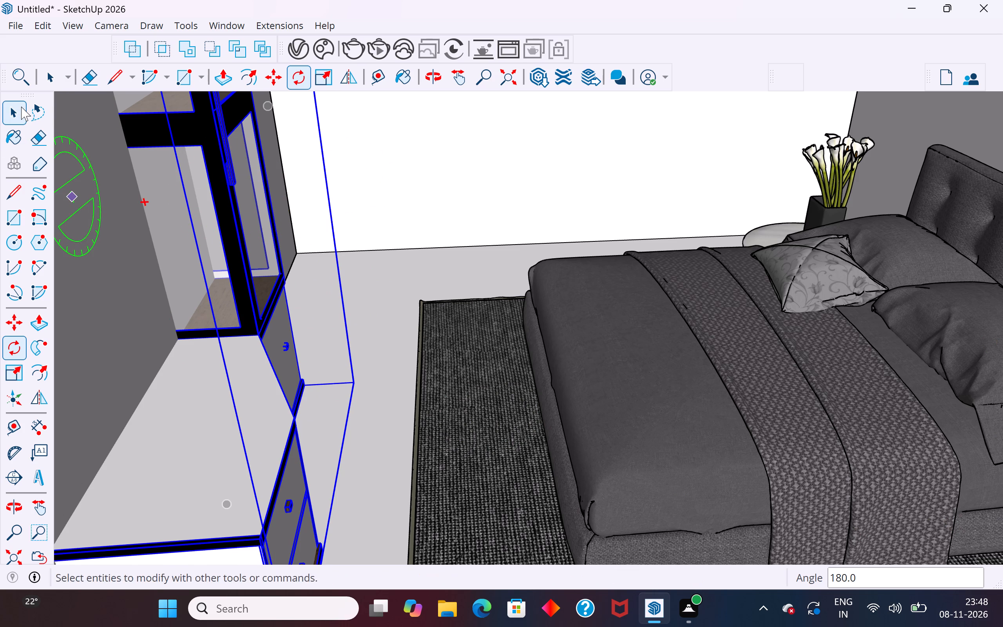
{"action": "left_click", "coordinate": [21, 107]}
Move the new dressing table about 1' 1" along the green axis toward the bed, so its back clears the wall.
{"action": "scroll", "coordinate": [548, 379], "scroll_direction": "down", "scroll_amount": 14}
{"action": "middle_click_drag", "start_coordinate": [764, 400], "coordinate": [520, 449]}
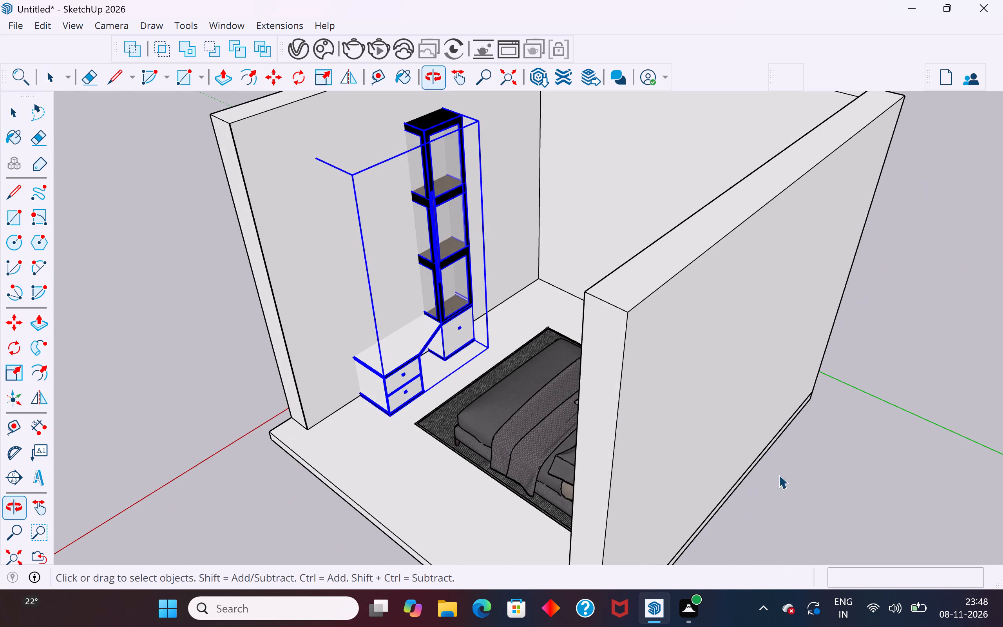
{"action": "left_click", "coordinate": [779, 475]}
{"action": "scroll", "coordinate": [814, 390], "scroll_direction": "down", "scroll_amount": 5}
{"action": "left_click", "coordinate": [530, 389]}
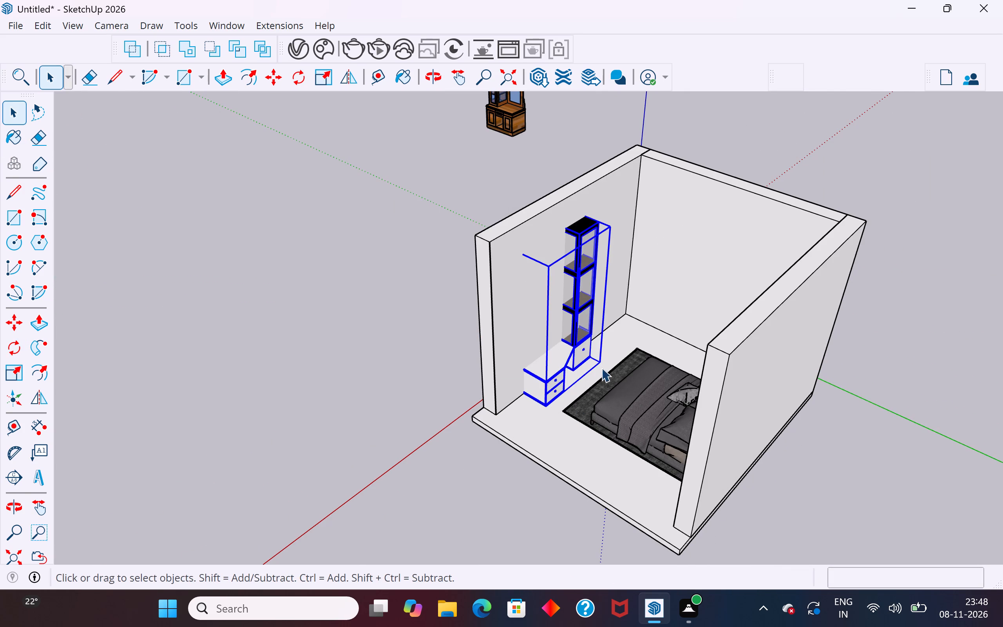
{"action": "middle_click_drag", "start_coordinate": [608, 366], "coordinate": [430, 503]}
{"action": "middle_click_drag", "start_coordinate": [568, 451], "coordinate": [386, 498]}
{"action": "scroll", "coordinate": [589, 359], "scroll_direction": "up", "scroll_amount": 4}
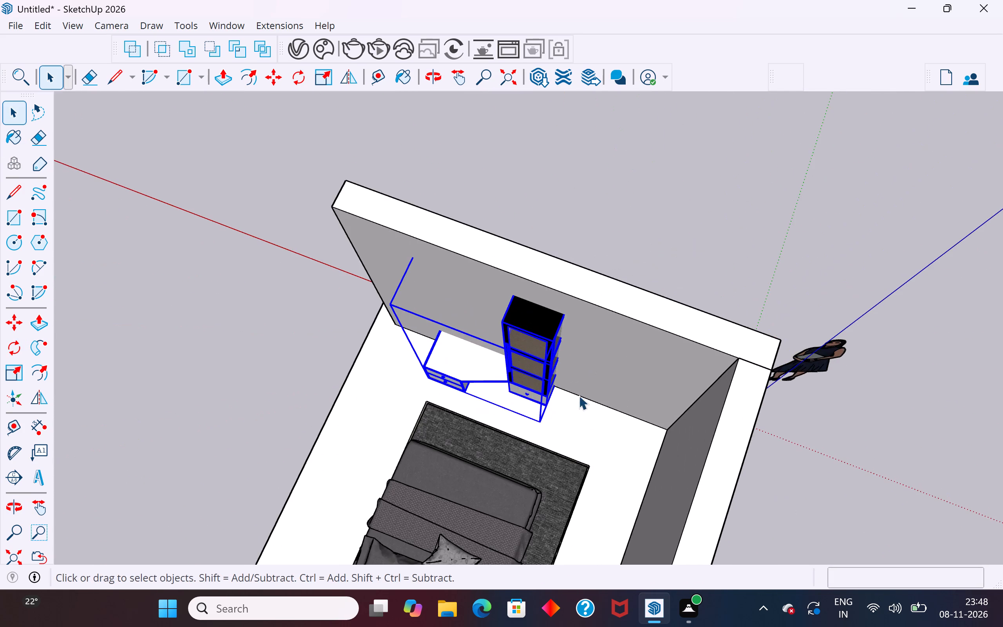
{"action": "middle_click_drag", "start_coordinate": [579, 395], "coordinate": [465, 375]}
{"action": "key", "text": "m"}
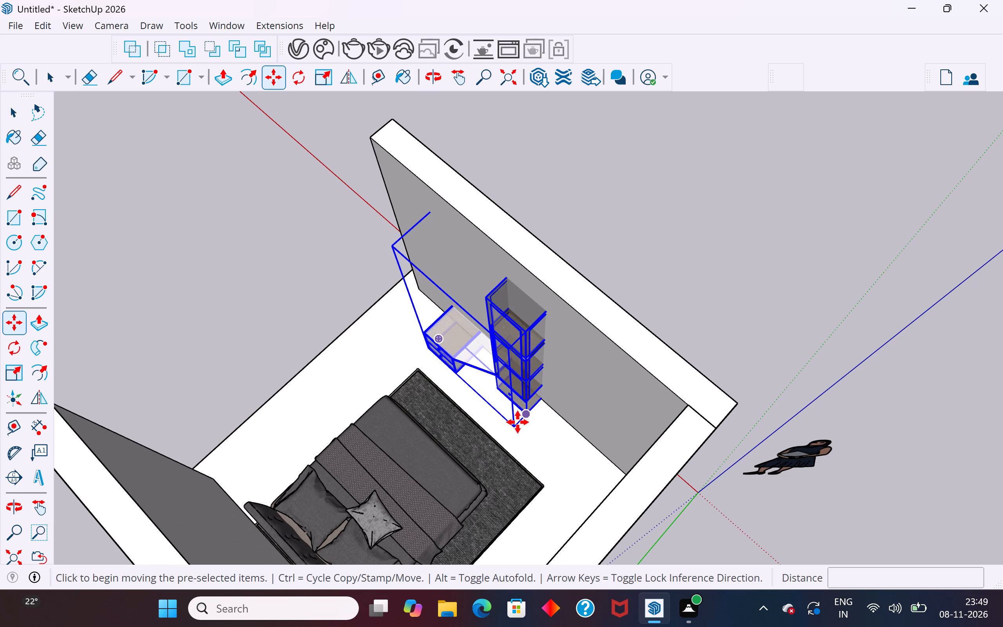
{"action": "left_click", "coordinate": [505, 428]}
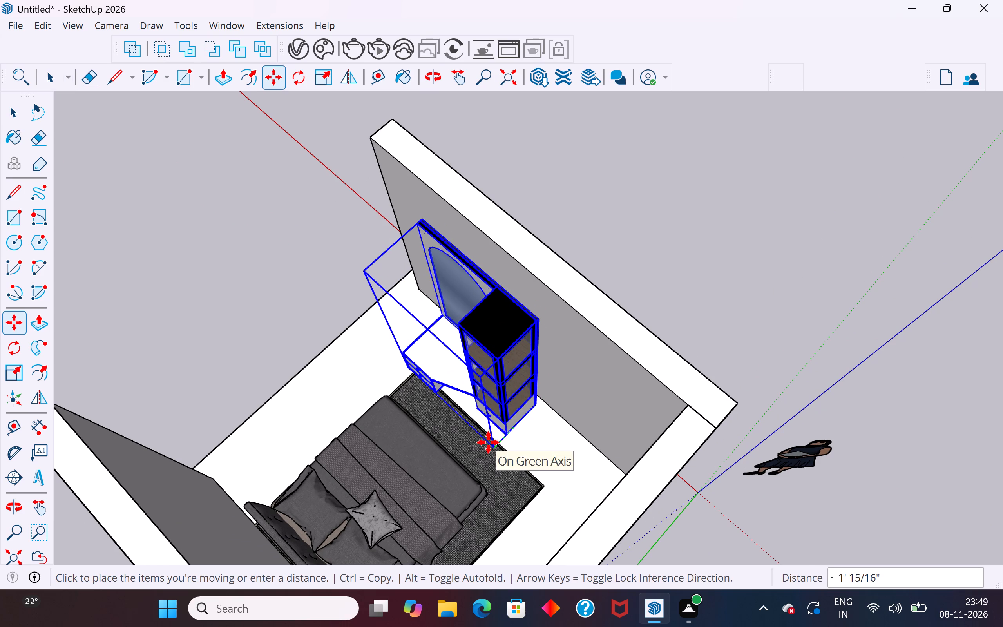
{"action": "left_click", "coordinate": [488, 442]}
{"action": "left_click", "coordinate": [21, 119]}
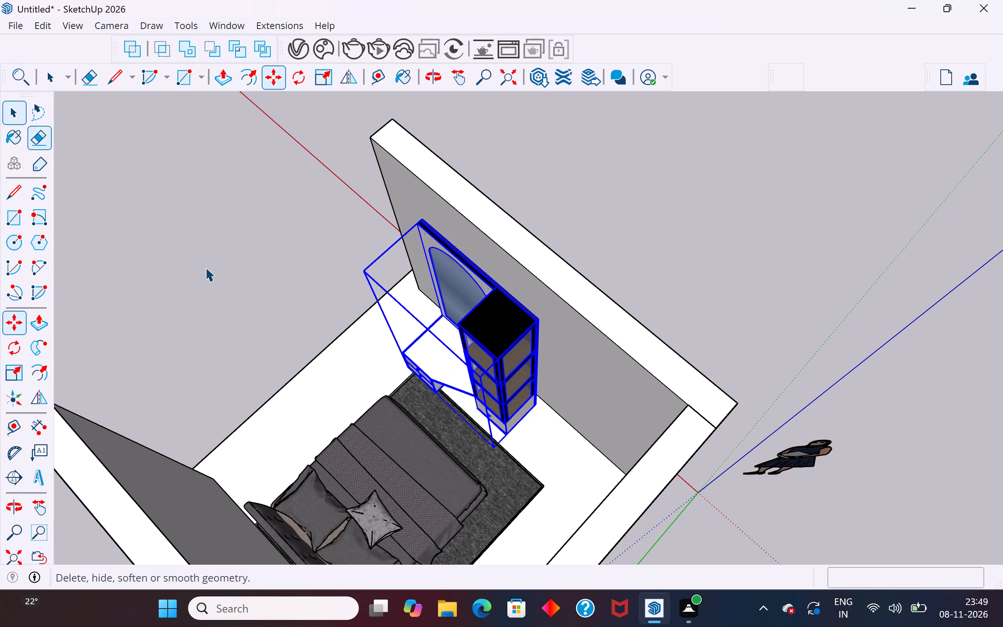
{"action": "left_click", "coordinate": [205, 267]}
Move the new dressing table about 3' 6" along the wall facing the bed's foot, toward the room's closed corner.
{"action": "scroll", "coordinate": [545, 401], "scroll_direction": "up", "scroll_amount": 8}
{"action": "left_click", "coordinate": [467, 371]}
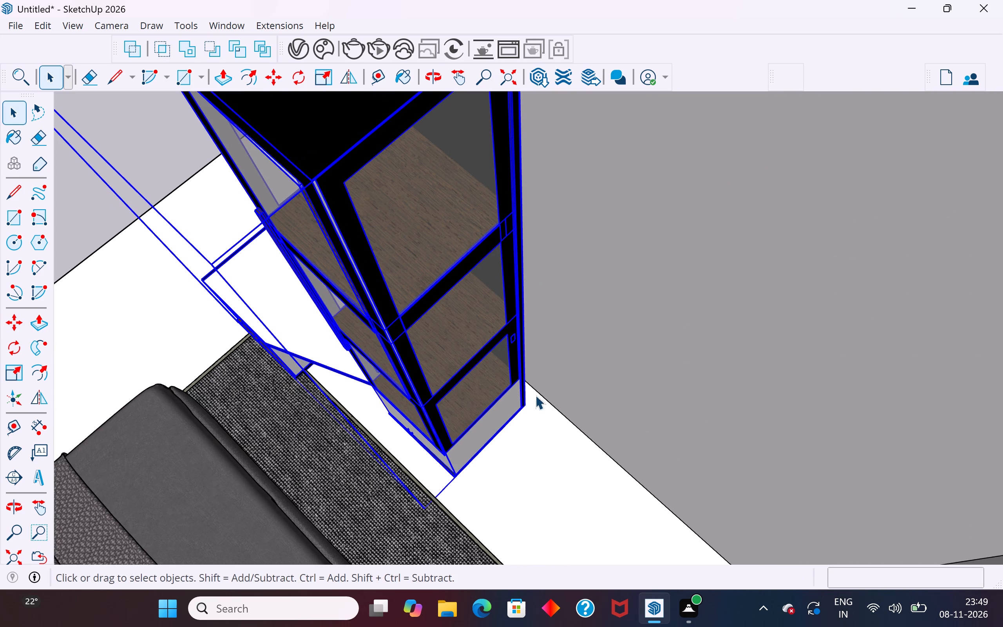
{"action": "key", "text": "m"}
{"action": "left_click", "coordinate": [529, 407]}
{"action": "scroll", "coordinate": [551, 372], "scroll_direction": "down", "scroll_amount": 9}
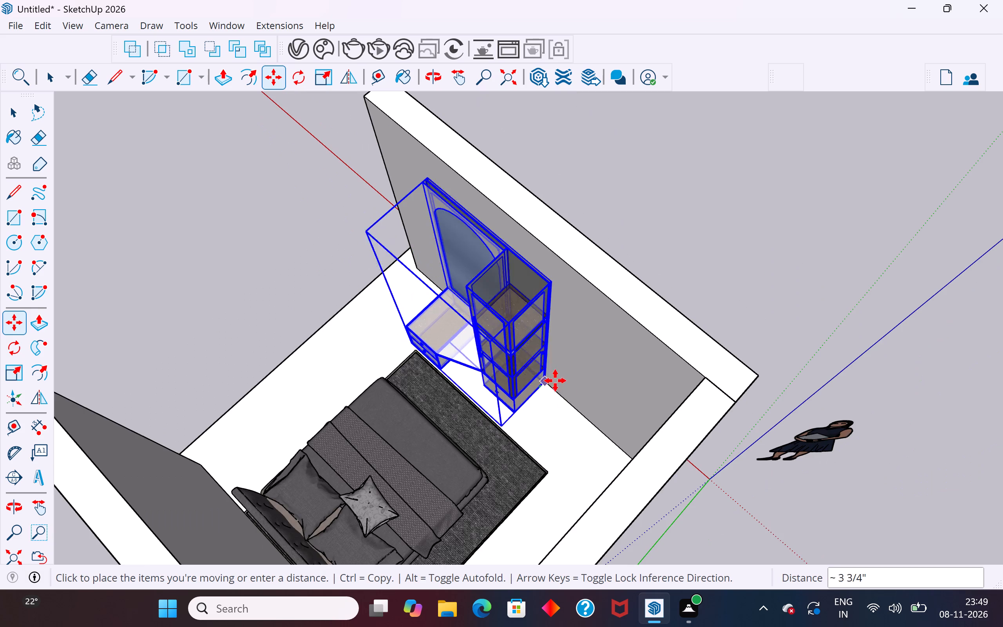
{"action": "middle_click_drag", "start_coordinate": [569, 402], "coordinate": [712, 314]}
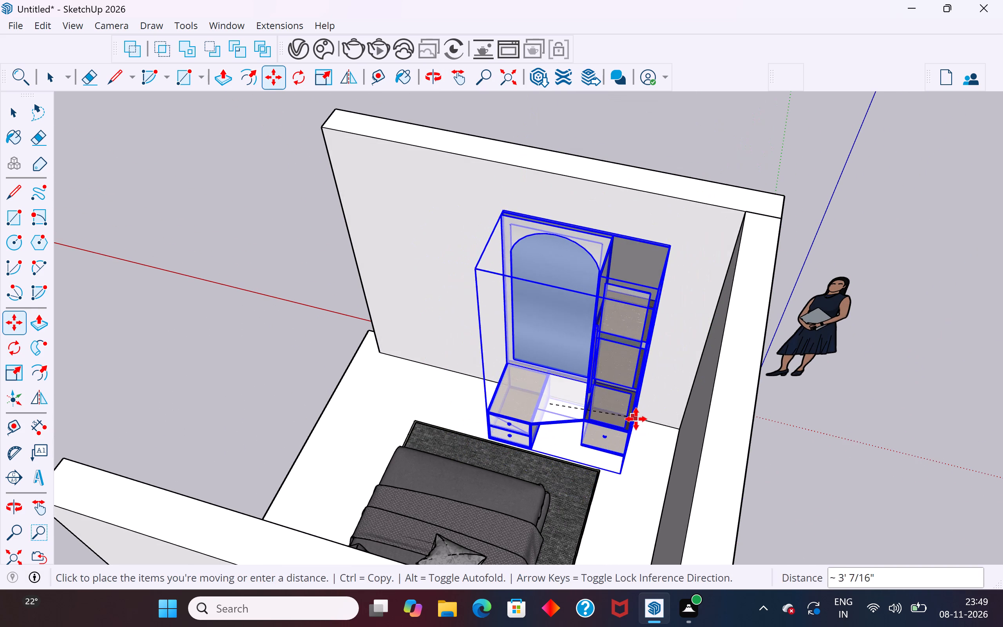
{"action": "left_click", "coordinate": [649, 423]}
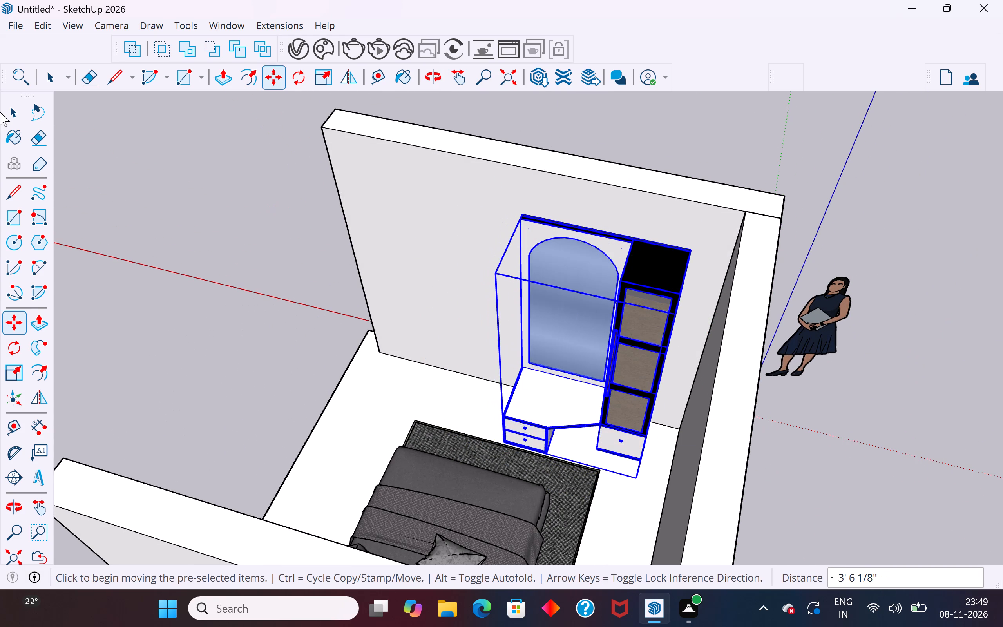
{"action": "left_click", "coordinate": [13, 110]}
{"action": "left_click", "coordinate": [135, 286]}
Scale the new black-and-white dressing table down uniformly to 0.75 of its size.
{"action": "middle_click_drag", "start_coordinate": [465, 401], "coordinate": [670, 329]}
{"action": "scroll", "coordinate": [486, 401], "scroll_direction": "up", "scroll_amount": 4}
{"action": "middle_click_drag", "start_coordinate": [498, 406], "coordinate": [617, 414]}
{"action": "scroll", "coordinate": [642, 390], "scroll_direction": "down", "scroll_amount": 10}
{"action": "left_click", "coordinate": [645, 388]}
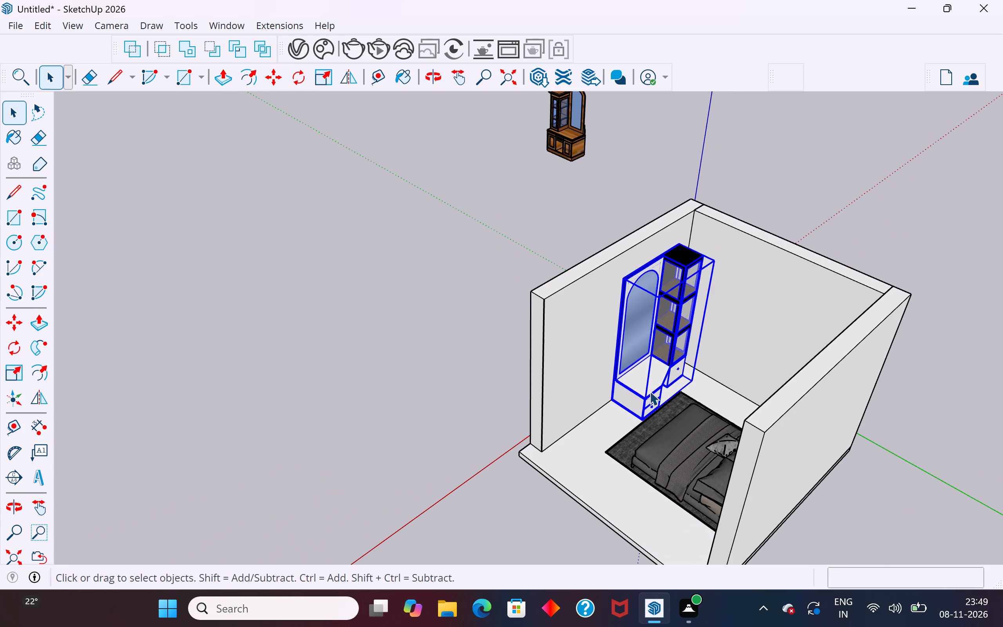
{"action": "key", "text": "s"}
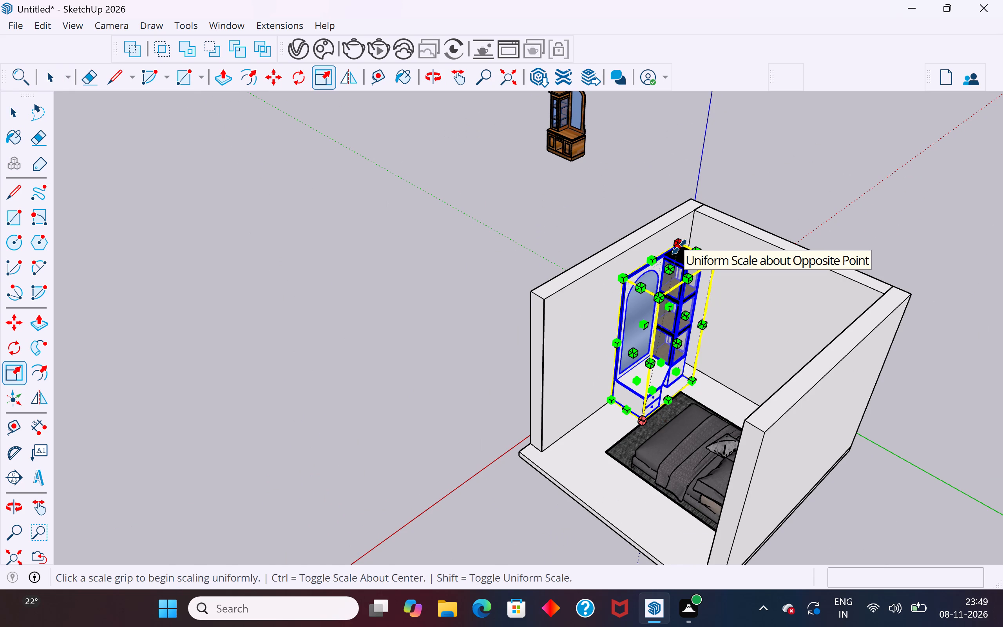
{"action": "left_click_drag", "start_coordinate": [679, 247], "coordinate": [668, 266], "text": "ctrl"}
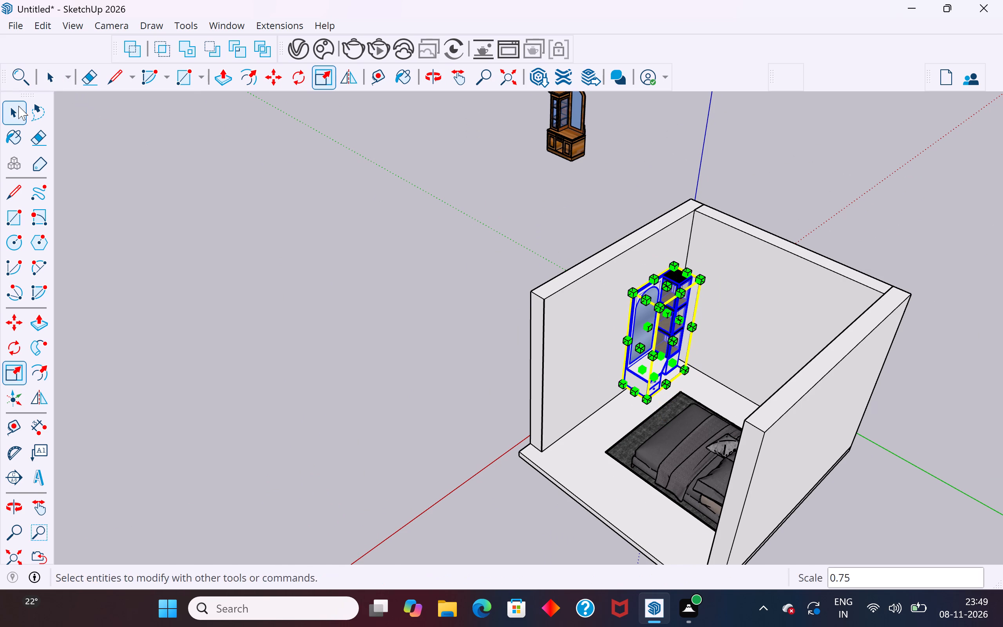
{"action": "left_click", "coordinate": [18, 106]}
{"action": "left_click", "coordinate": [290, 323]}
Examine the scaled dressing table from the side, front and above for its fit against the wall and floor.
{"action": "scroll", "coordinate": [648, 375], "scroll_direction": "up", "scroll_amount": 4}
{"action": "middle_click_drag", "start_coordinate": [677, 377], "coordinate": [692, 213]}
{"action": "scroll", "coordinate": [641, 358], "scroll_direction": "up", "scroll_amount": 1}
{"action": "middle_click_drag", "start_coordinate": [642, 358], "coordinate": [742, 307]}
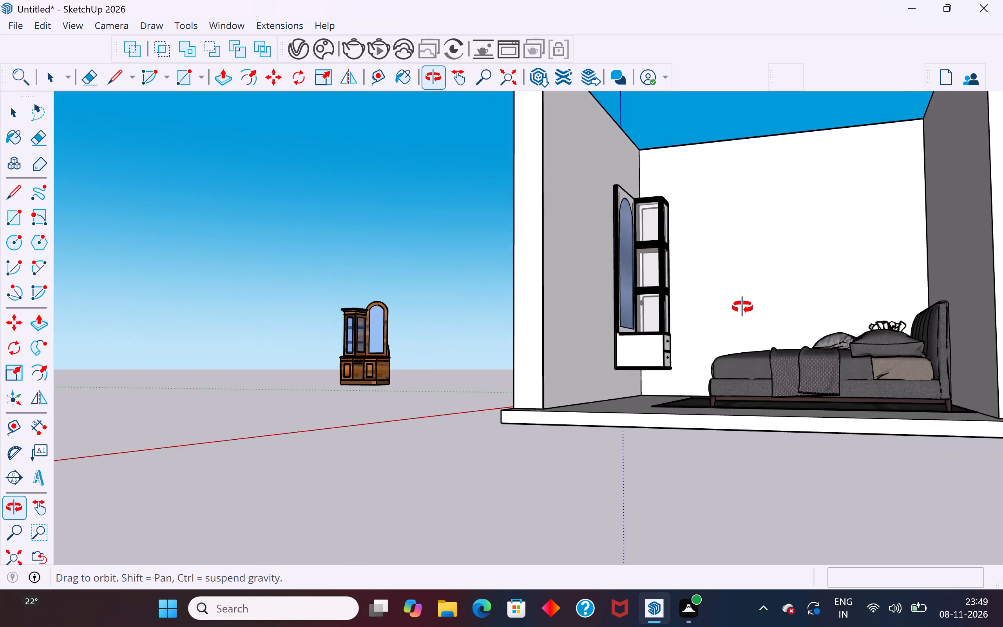
{"action": "middle_click_drag", "start_coordinate": [742, 307], "coordinate": [320, 563]}
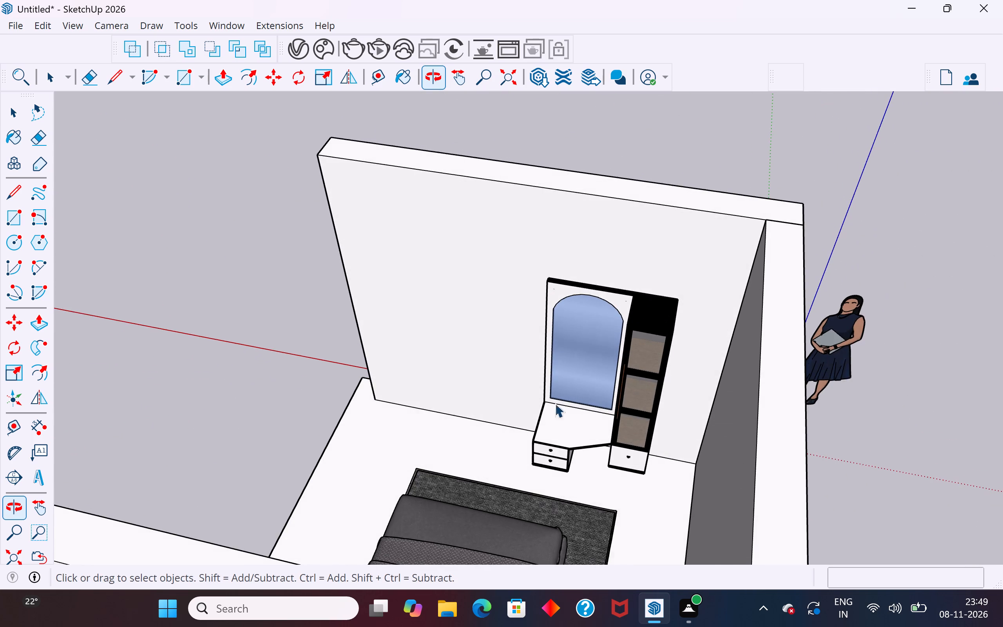
{"action": "scroll", "coordinate": [569, 394], "scroll_direction": "up", "scroll_amount": 3}
{"action": "middle_click_drag", "start_coordinate": [574, 394], "coordinate": [876, 397]}
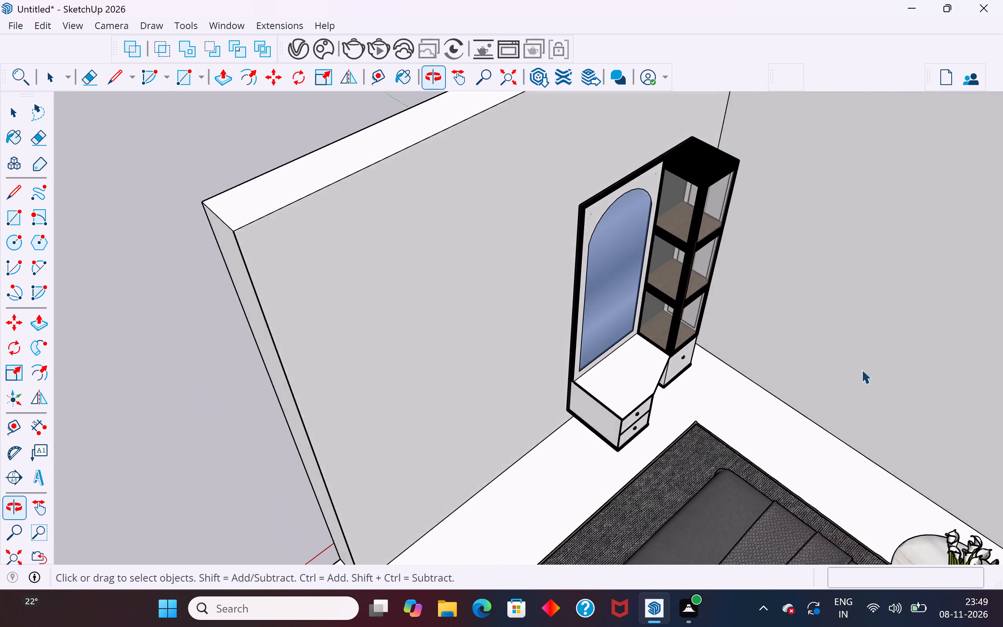
Move the bed set, with its rug and side table, about 1' 6" along the headboard wall toward the room's open side.
{"action": "scroll", "coordinate": [836, 339], "scroll_direction": "down", "scroll_amount": 10}
{"action": "middle_click_drag", "start_coordinate": [855, 473], "coordinate": [993, 397]}
{"action": "scroll", "coordinate": [799, 395], "scroll_direction": "up", "scroll_amount": 8}
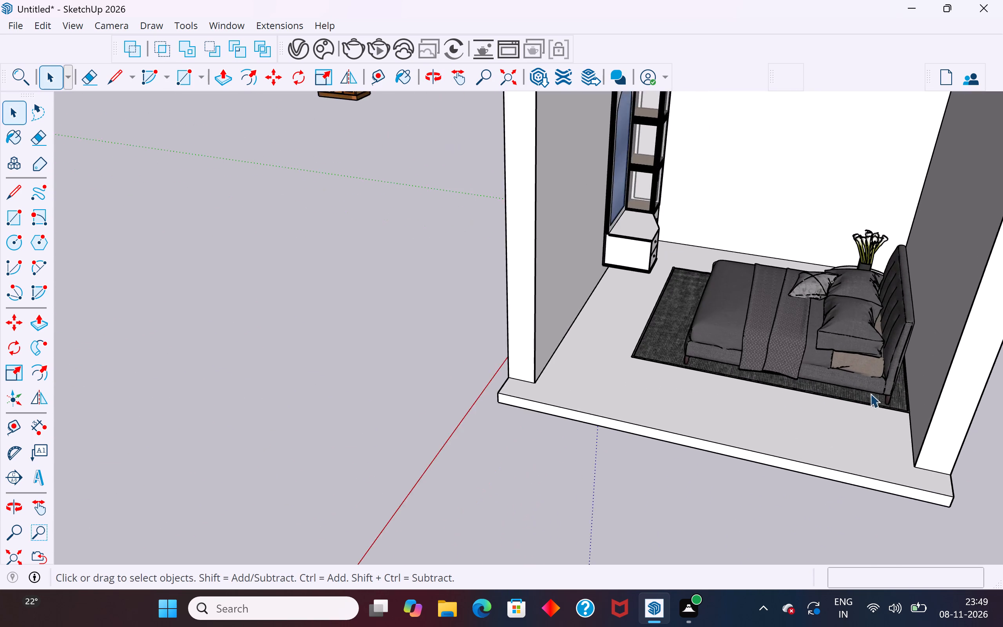
{"action": "scroll", "coordinate": [870, 393], "scroll_direction": "up", "scroll_amount": 3}
{"action": "left_click", "coordinate": [876, 386]}
{"action": "key", "text": "m"}
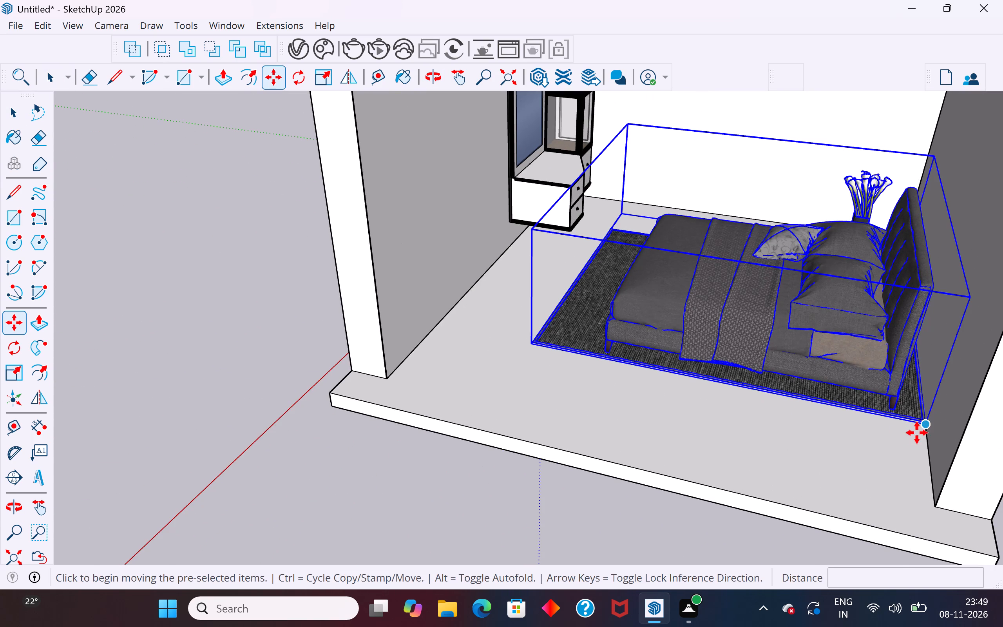
{"action": "left_click", "coordinate": [929, 428]}
{"action": "left_click", "coordinate": [934, 469]}
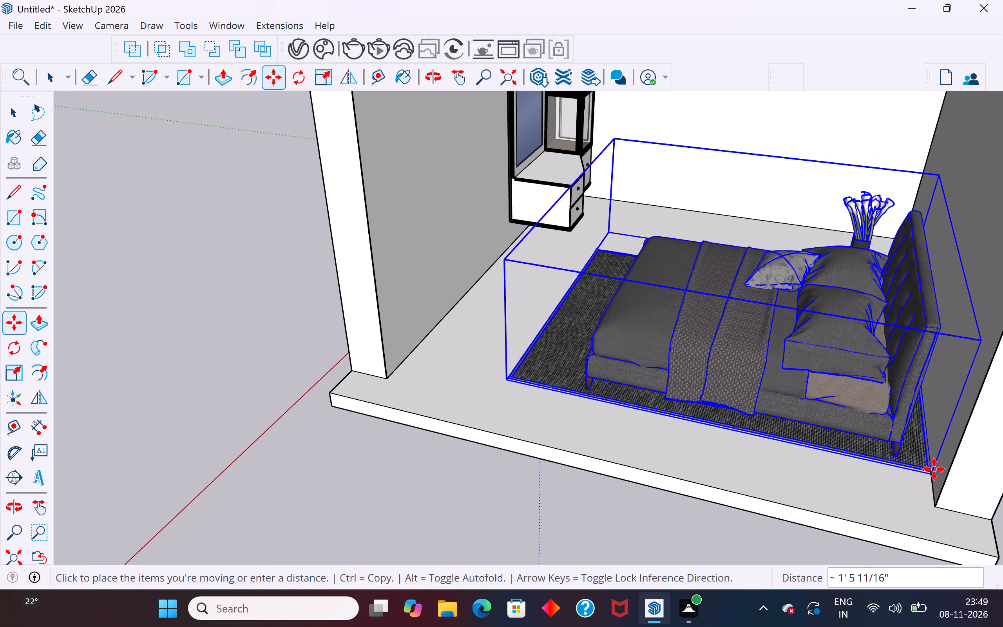
{"action": "left_click", "coordinate": [25, 114]}
{"action": "left_click", "coordinate": [180, 298]}
Examine the furnished room from the open side and from above, checking the placement of the bed set and dressing table.
{"action": "scroll", "coordinate": [361, 469], "scroll_direction": "down", "scroll_amount": 3}
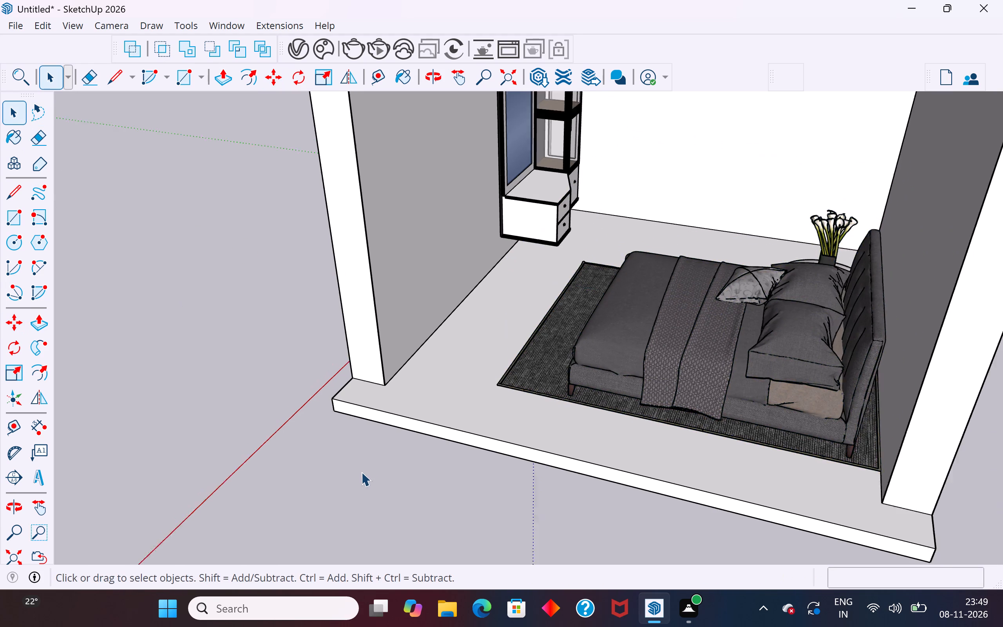
{"action": "scroll", "coordinate": [361, 472], "scroll_direction": "down", "scroll_amount": 2}
{"action": "middle_click_drag", "start_coordinate": [400, 458], "coordinate": [286, 539]}
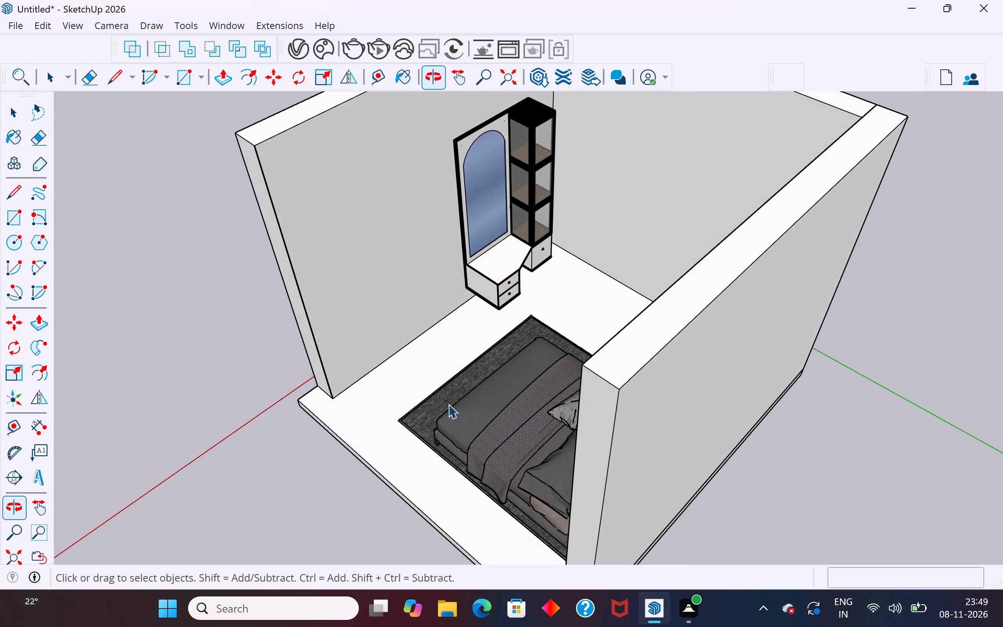
{"action": "scroll", "coordinate": [507, 313], "scroll_direction": "up", "scroll_amount": 3}
{"action": "middle_click_drag", "start_coordinate": [534, 370], "coordinate": [754, 190]}
{"action": "scroll", "coordinate": [624, 319], "scroll_direction": "up", "scroll_amount": 1}
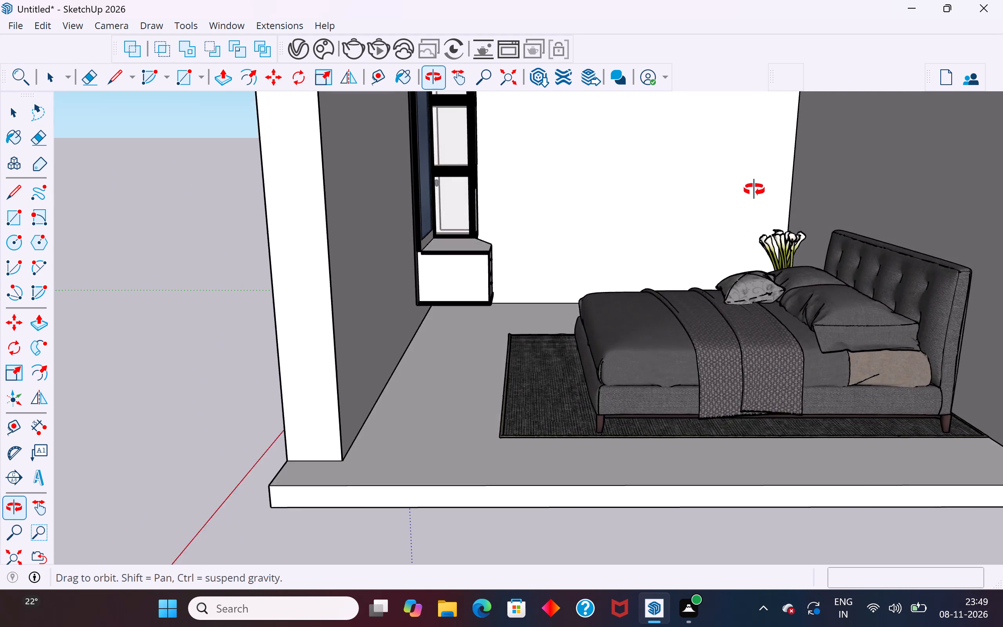
{"action": "middle_click_drag", "start_coordinate": [754, 190], "coordinate": [730, 155]}
{"action": "scroll", "coordinate": [622, 334], "scroll_direction": "down", "scroll_amount": 6}
{"action": "scroll", "coordinate": [630, 368], "scroll_direction": "down", "scroll_amount": 4}
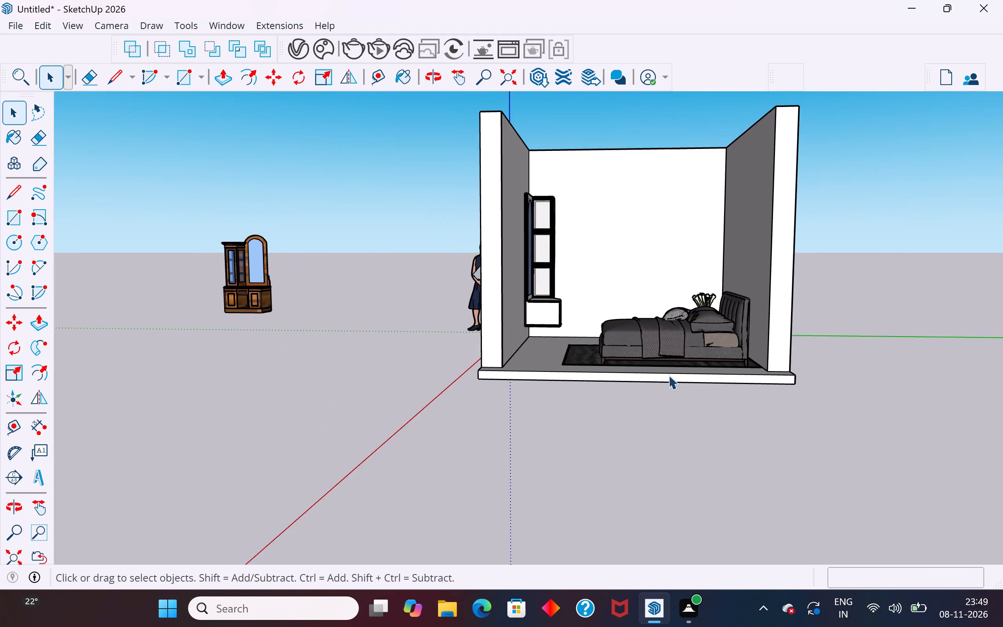
{"action": "middle_click_drag", "start_coordinate": [676, 385], "coordinate": [642, 437]}
{"action": "scroll", "coordinate": [661, 398], "scroll_direction": "up", "scroll_amount": 3}
{"action": "middle_click_drag", "start_coordinate": [671, 396], "coordinate": [703, 373]}
{"action": "scroll", "coordinate": [703, 373], "scroll_direction": "up", "scroll_amount": 3}
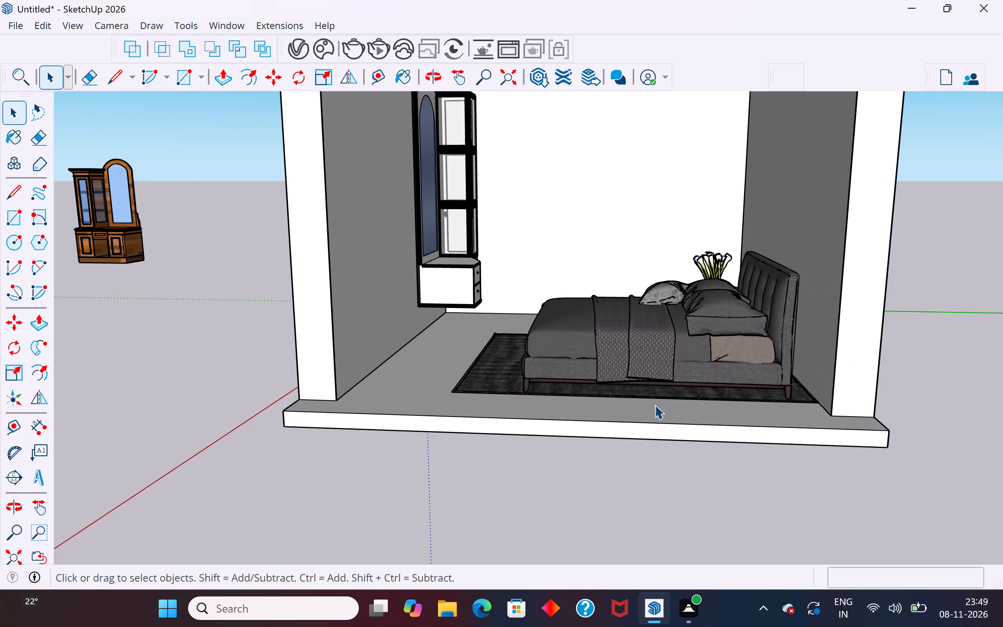
{"action": "scroll", "coordinate": [623, 436], "scroll_direction": "down", "scroll_amount": 5}
{"action": "middle_click_drag", "start_coordinate": [666, 379], "coordinate": [558, 459]}
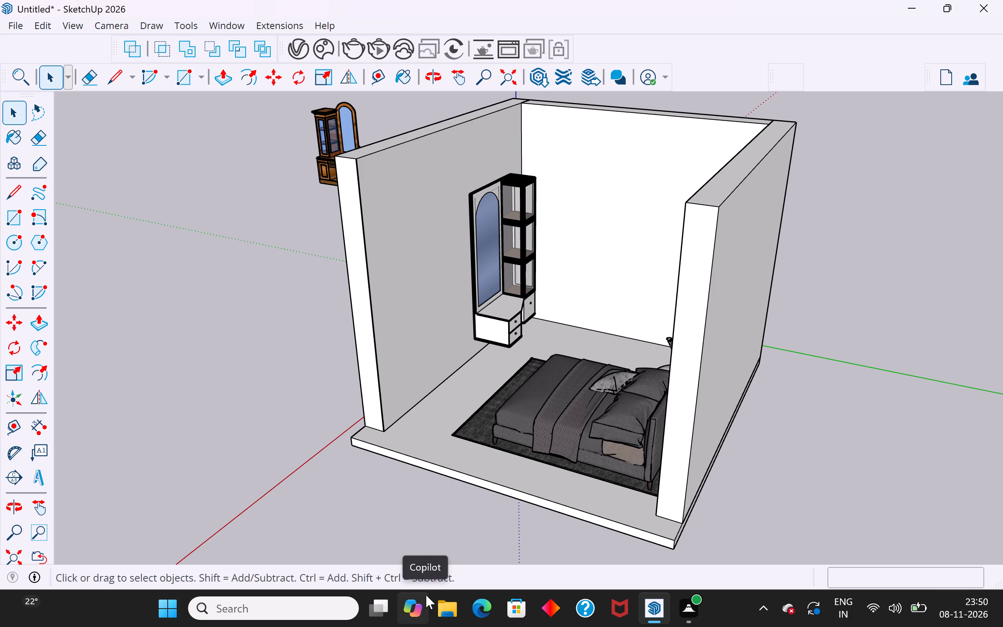
{"action": "scroll", "coordinate": [580, 338], "scroll_direction": "down", "scroll_amount": 6}
{"action": "middle_click_drag", "start_coordinate": [610, 366], "coordinate": [600, 501]}
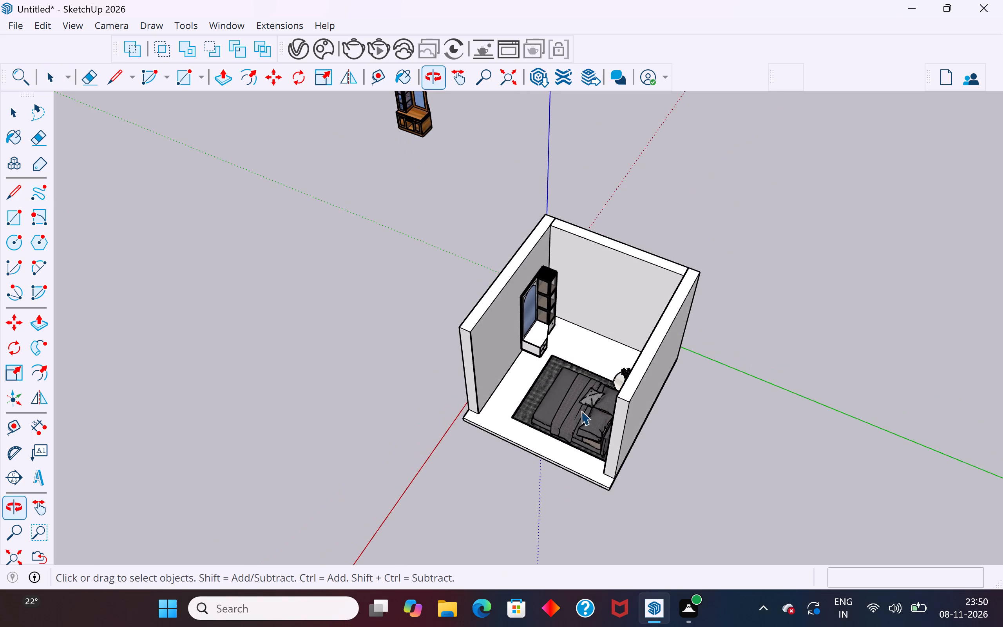
{"action": "scroll", "coordinate": [577, 404], "scroll_direction": "up", "scroll_amount": 4}
{"action": "middle_click_drag", "start_coordinate": [578, 397], "coordinate": [776, 325]}
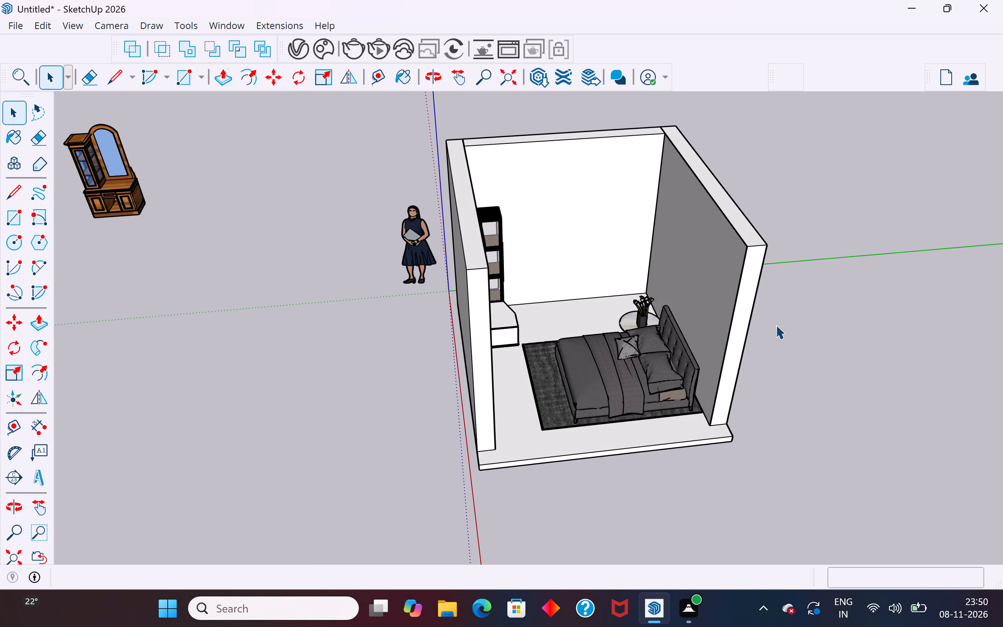
{"action": "scroll", "coordinate": [776, 325], "scroll_direction": "up", "scroll_amount": 2}
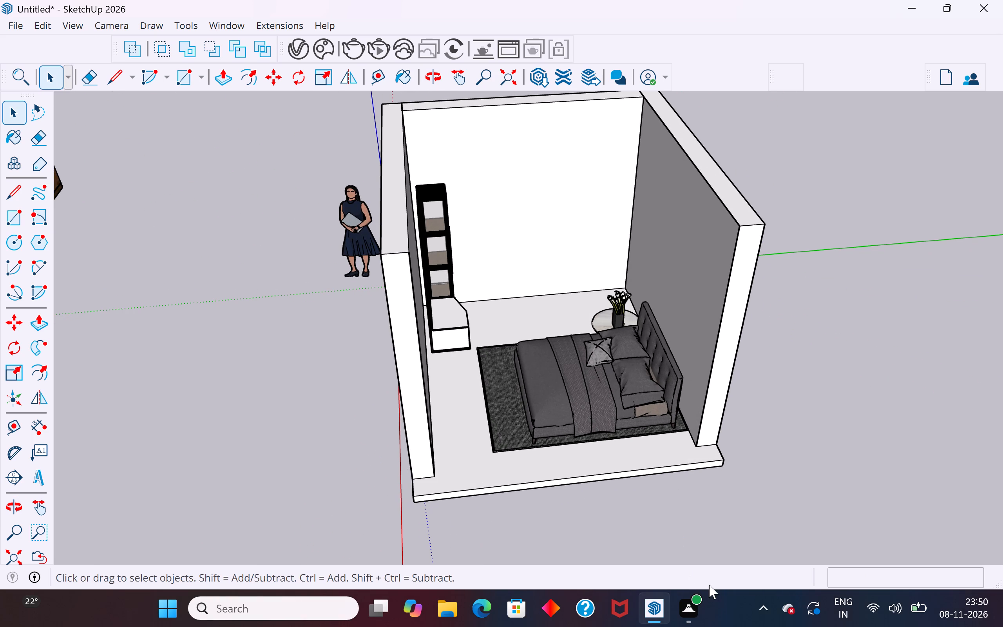
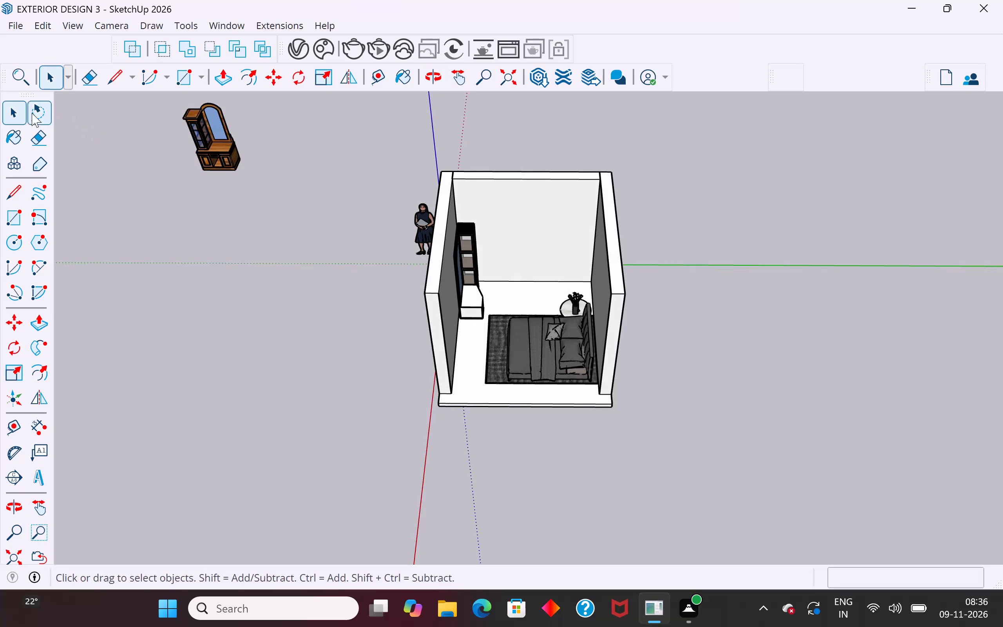
Examine the room from the open side and from above, checking how the dressing table stands against the side wall.
{"action": "scroll", "coordinate": [307, 286], "scroll_direction": "down", "scroll_amount": 3}
{"action": "middle_click_drag", "start_coordinate": [438, 323], "coordinate": [277, 330]}
{"action": "scroll", "coordinate": [467, 257], "scroll_direction": "up", "scroll_amount": 11}
{"action": "middle_click_drag", "start_coordinate": [471, 284], "coordinate": [457, 111]}
{"action": "scroll", "coordinate": [451, 341], "scroll_direction": "up", "scroll_amount": 7}
{"action": "middle_click_drag", "start_coordinate": [462, 349], "coordinate": [535, 381]}
{"action": "scroll", "coordinate": [535, 381], "scroll_direction": "up", "scroll_amount": 1}
{"action": "scroll", "coordinate": [447, 356], "scroll_direction": "down", "scroll_amount": 11}
{"action": "middle_click_drag", "start_coordinate": [497, 386], "coordinate": [585, 437]}
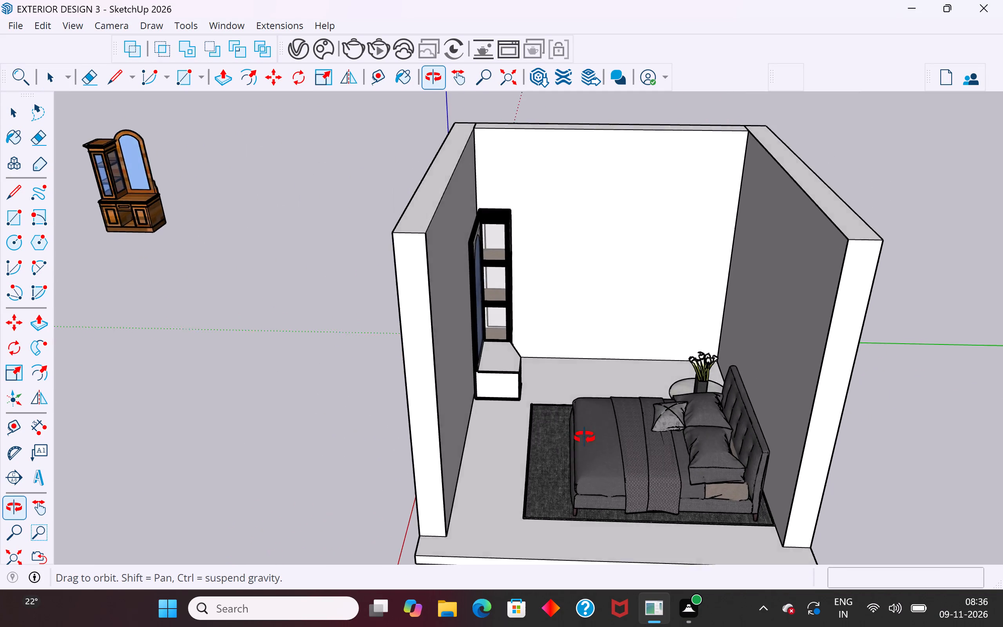
{"action": "middle_click_drag", "start_coordinate": [585, 437], "coordinate": [587, 394]}
{"action": "middle_click_drag", "start_coordinate": [587, 394], "coordinate": [566, 405]}
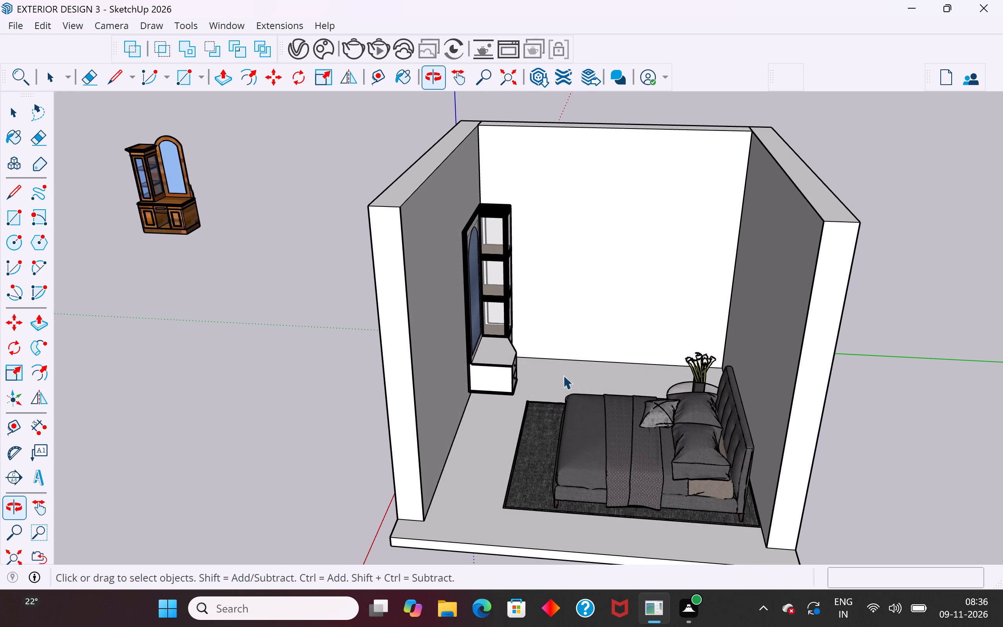
Rotate the black-and-white dressing table 90° about its base corner so its mirror faces the room's open side.
{"action": "scroll", "coordinate": [535, 357], "scroll_direction": "down", "scroll_amount": 4}
{"action": "scroll", "coordinate": [535, 357], "scroll_direction": "up", "scroll_amount": 4}
{"action": "scroll", "coordinate": [508, 382], "scroll_direction": "up", "scroll_amount": 1}
{"action": "middle_click_drag", "start_coordinate": [508, 382], "coordinate": [509, 382]}
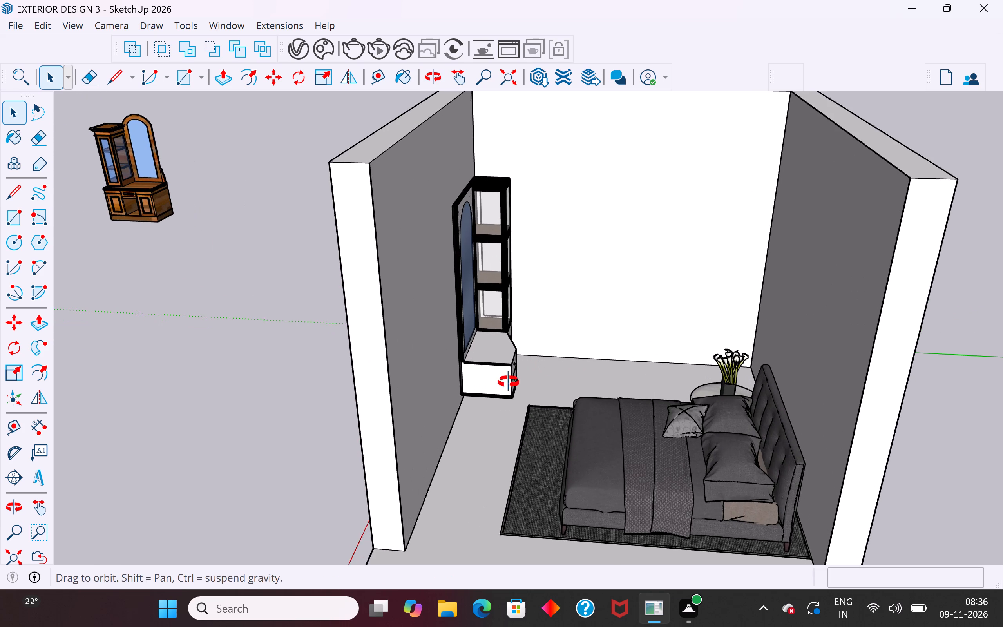
{"action": "middle_click_drag", "start_coordinate": [509, 382], "coordinate": [496, 394]}
{"action": "left_click", "coordinate": [496, 373]}
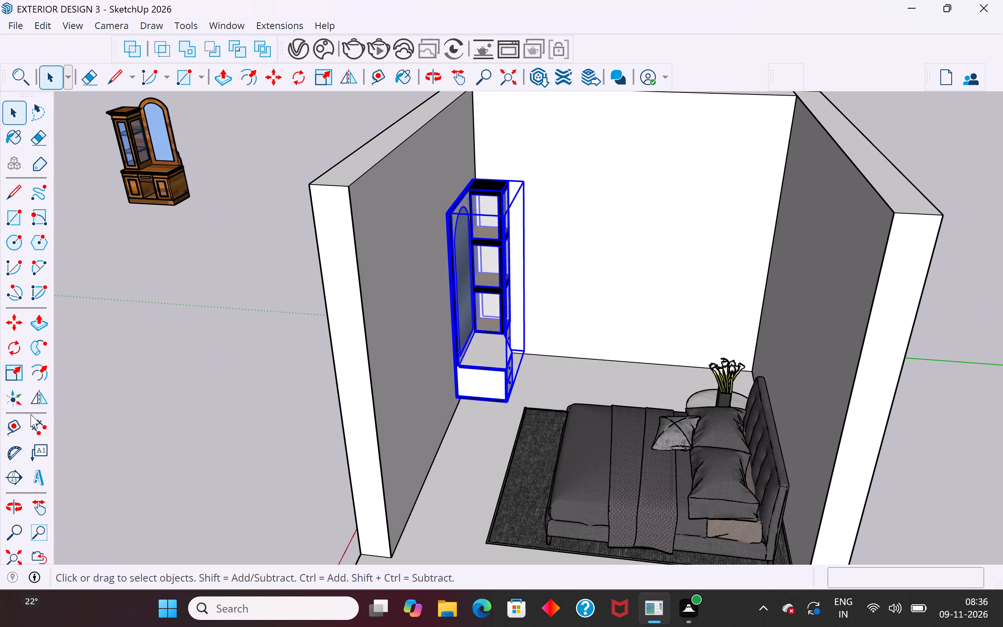
{"action": "left_click", "coordinate": [8, 344]}
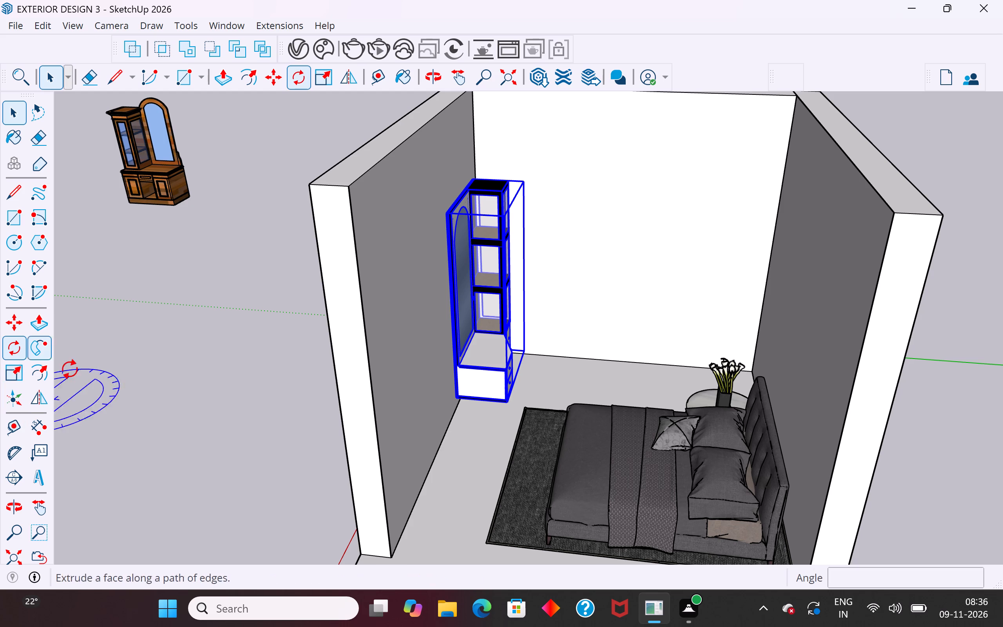
{"action": "left_click", "coordinate": [470, 400]}
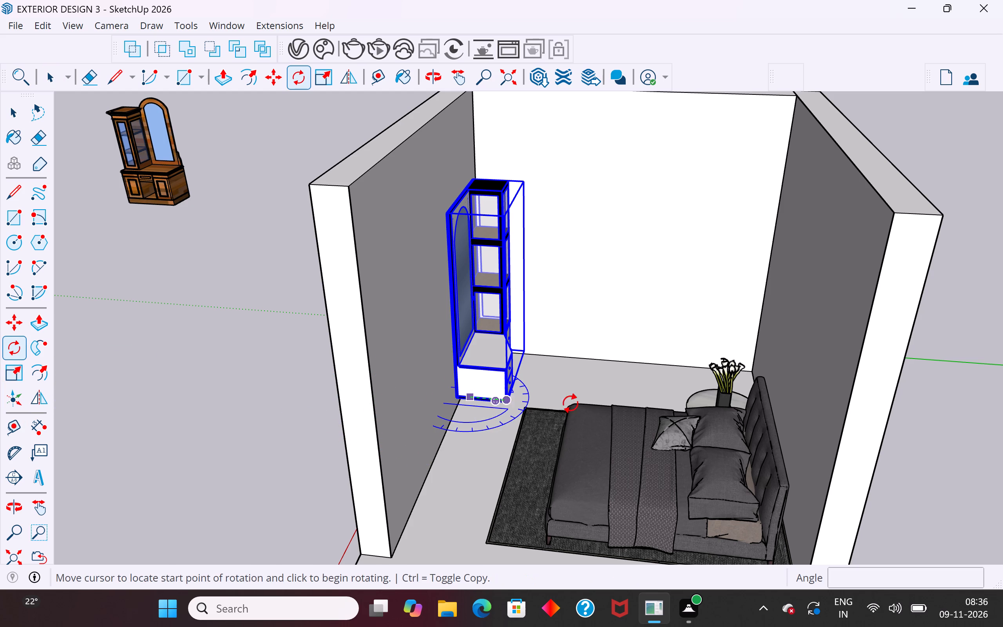
{"action": "left_click", "coordinate": [595, 408]}
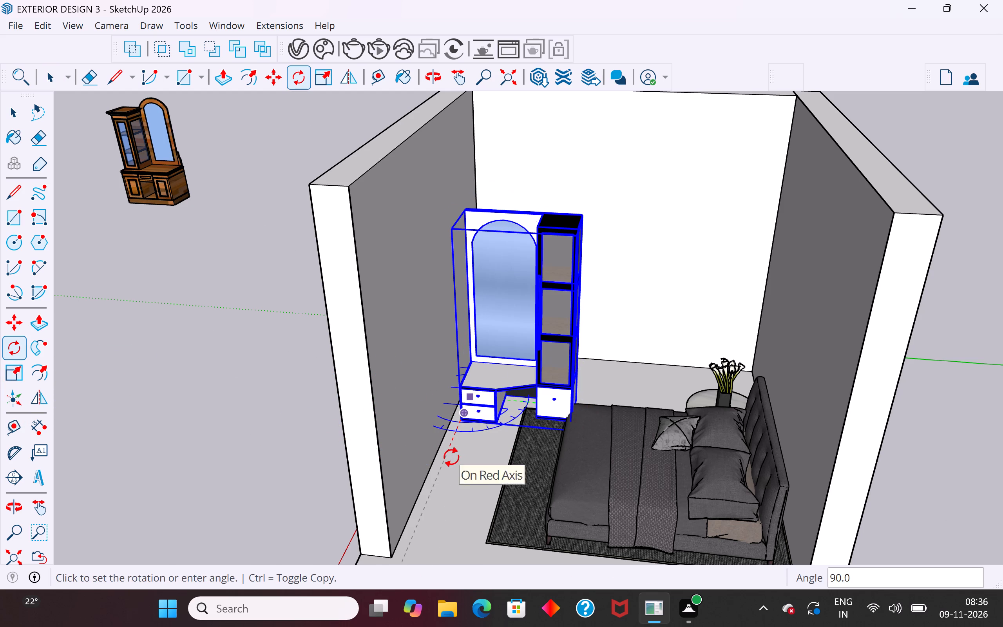
{"action": "left_click", "coordinate": [451, 457]}
{"action": "left_click", "coordinate": [18, 118]}
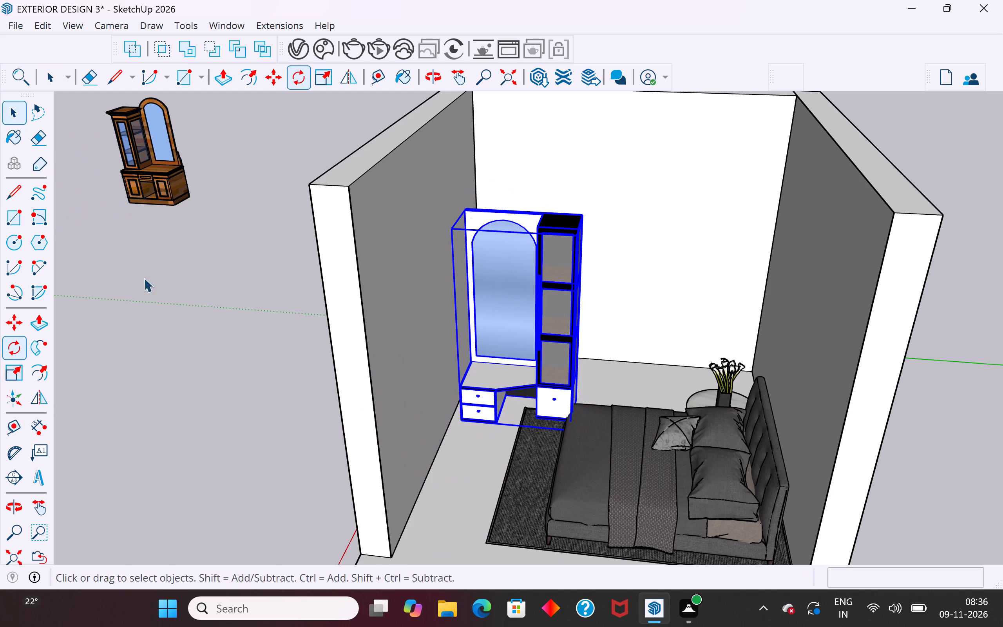
{"action": "left_click", "coordinate": [144, 278]}
Move the dressing table about 4' 6 5/8" along the red axis, back against the rear wall.
{"action": "middle_click_drag", "start_coordinate": [623, 390], "coordinate": [480, 468]}
{"action": "left_click", "coordinate": [429, 243]}
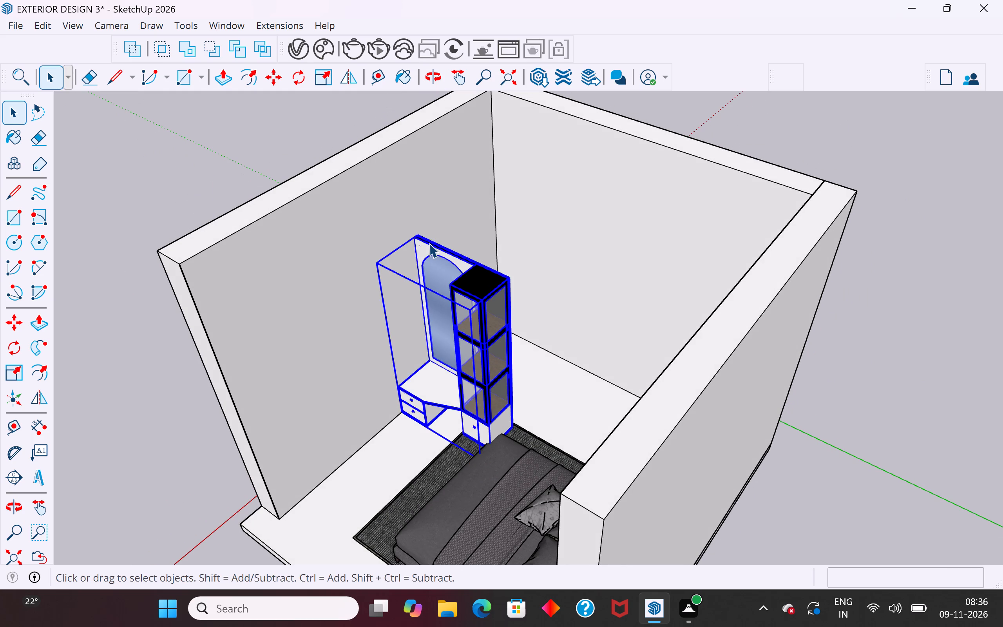
{"action": "key", "text": "m"}
{"action": "scroll", "coordinate": [419, 227], "scroll_direction": "up", "scroll_amount": 2}
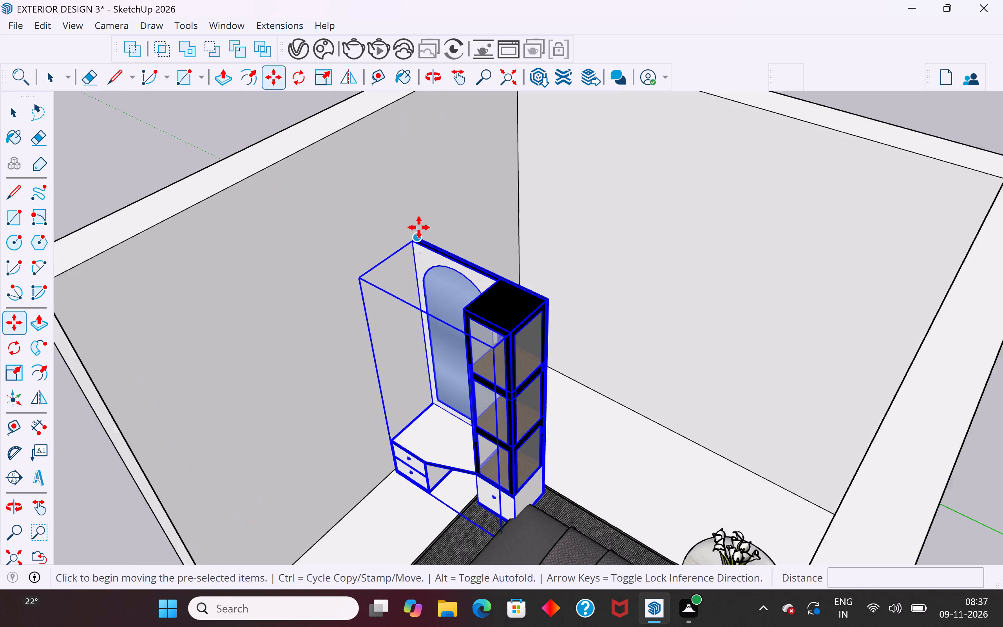
{"action": "scroll", "coordinate": [419, 227], "scroll_direction": "up", "scroll_amount": 7}
{"action": "left_click", "coordinate": [419, 240]}
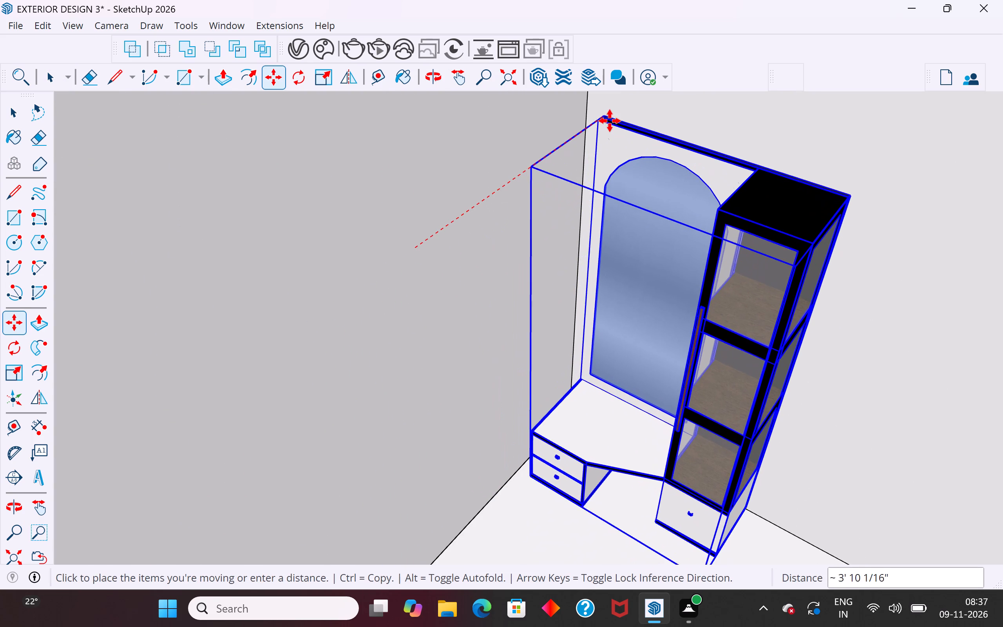
{"action": "scroll", "coordinate": [636, 107], "scroll_direction": "down", "scroll_amount": 5}
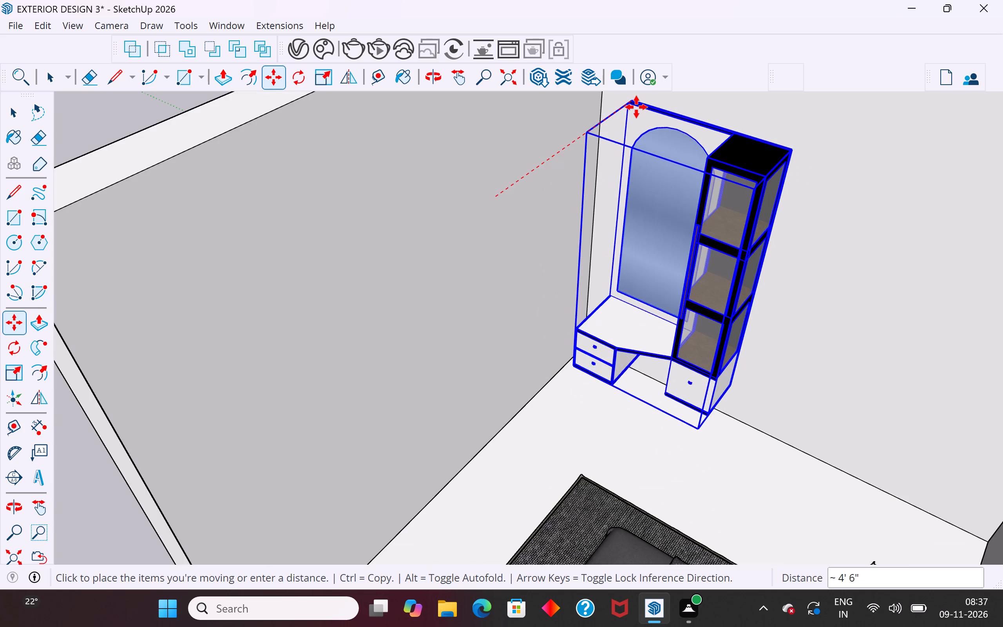
{"action": "scroll", "coordinate": [636, 107], "scroll_direction": "down", "scroll_amount": 5}
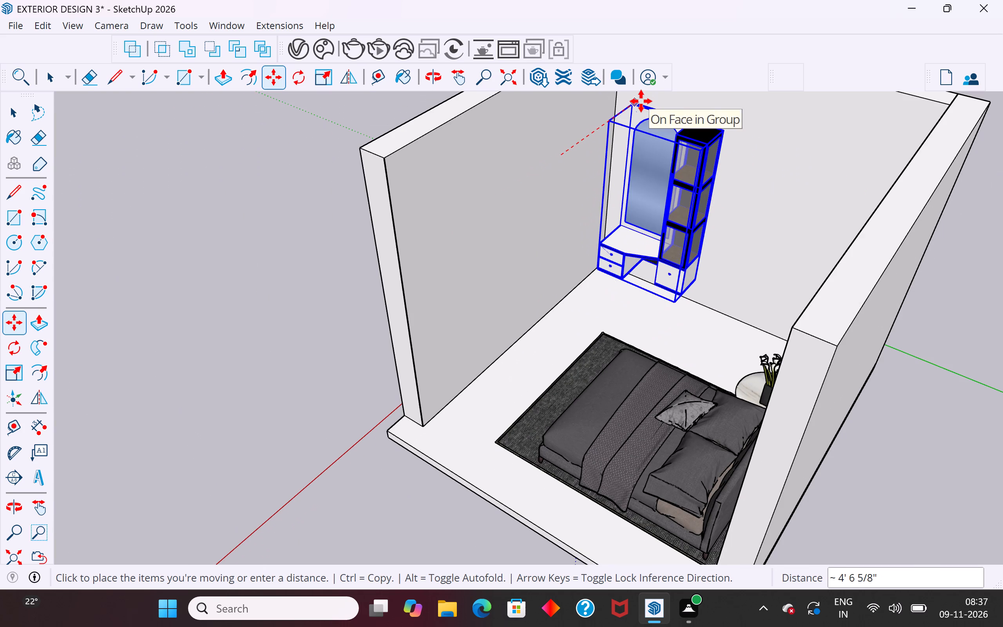
{"action": "left_click", "coordinate": [641, 101]}
{"action": "left_click", "coordinate": [24, 113]}
{"action": "left_click", "coordinate": [85, 211]}
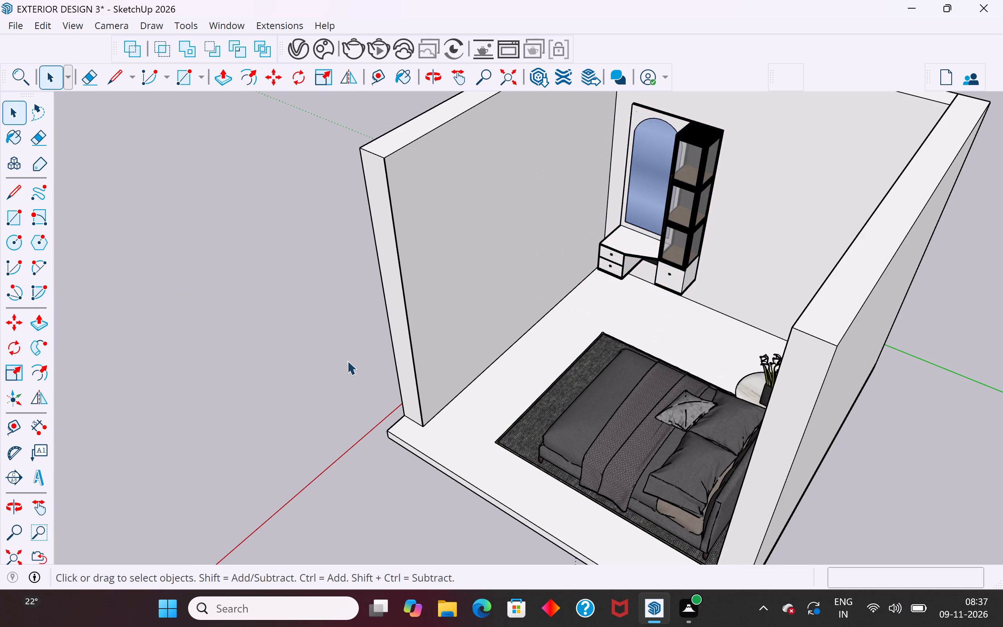
Examine the dressing table at the rear wall and its placement relative to the bed set from the open side.
{"action": "middle_click_drag", "start_coordinate": [362, 364], "coordinate": [505, 236]}
{"action": "scroll", "coordinate": [708, 269], "scroll_direction": "up", "scroll_amount": 2}
{"action": "middle_click_drag", "start_coordinate": [708, 269], "coordinate": [688, 275]}
{"action": "left_click", "coordinate": [665, 373]}
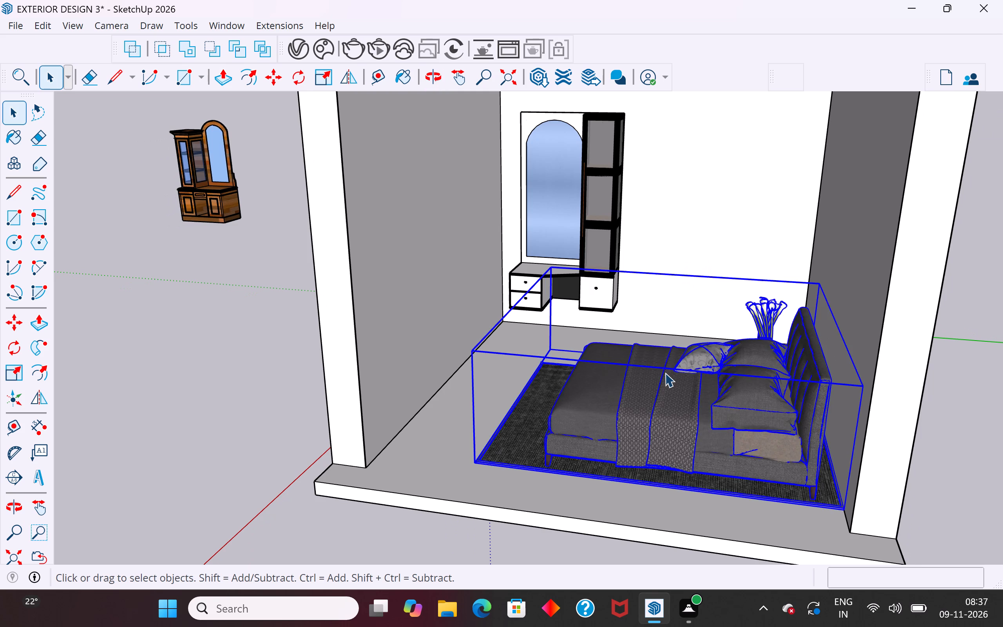
{"action": "middle_click_drag", "start_coordinate": [699, 448], "coordinate": [713, 457]}
{"action": "scroll", "coordinate": [518, 434], "scroll_direction": "down", "scroll_amount": 6}
{"action": "middle_click_drag", "start_coordinate": [511, 436], "coordinate": [537, 447]}
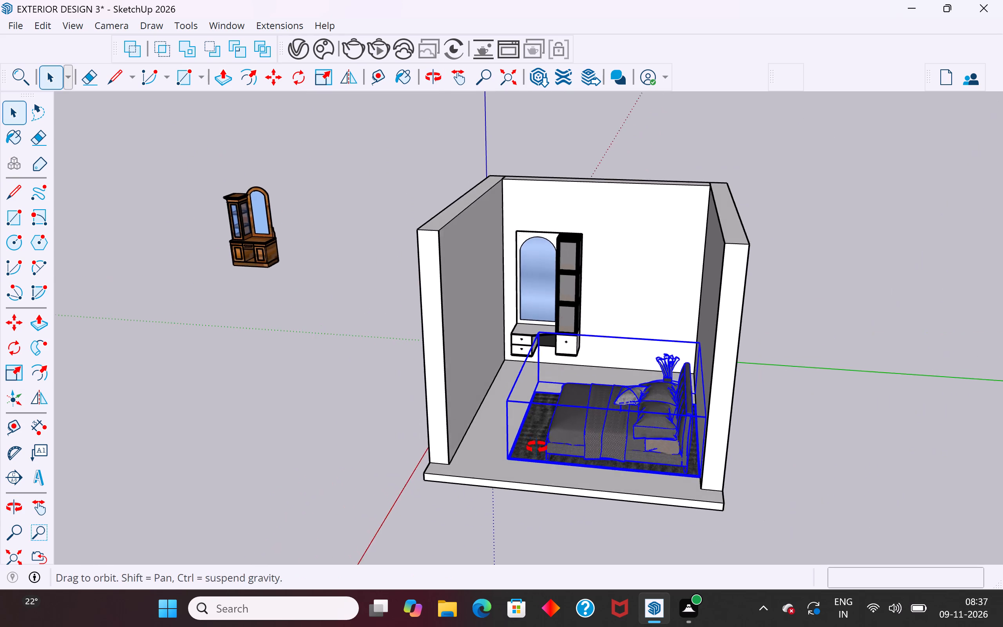
{"action": "middle_click_drag", "start_coordinate": [537, 447], "coordinate": [551, 445]}
{"action": "scroll", "coordinate": [572, 150], "scroll_direction": "up", "scroll_amount": 3}
{"action": "middle_click_drag", "start_coordinate": [589, 256], "coordinate": [606, 266]}
{"action": "left_click", "coordinate": [604, 179]}
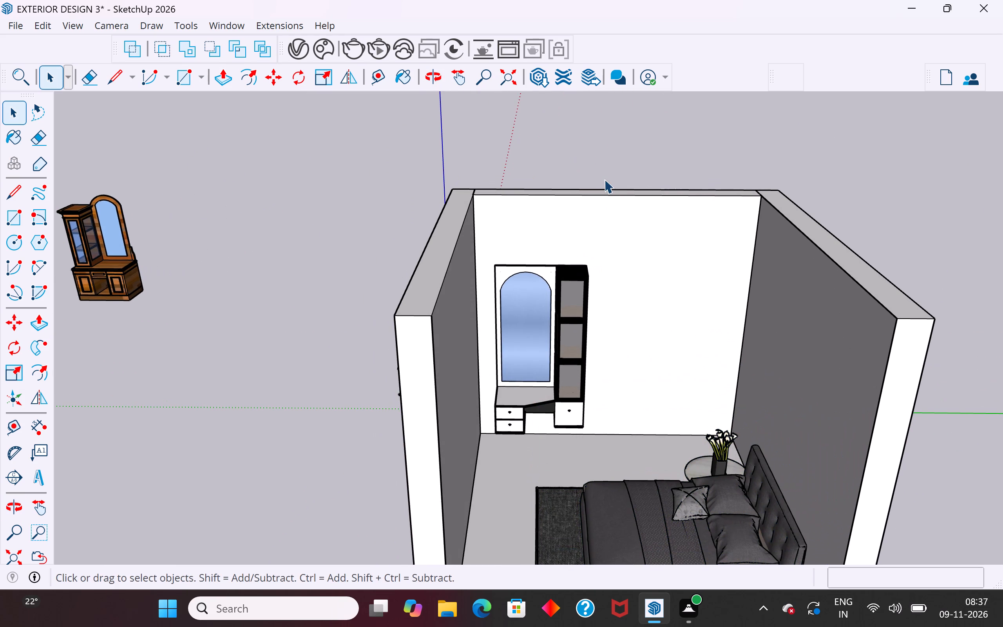
Move the dressing table about 5 1/2" along the rear wall into the corner with the adjoining side wall.
{"action": "middle_click_drag", "start_coordinate": [557, 316], "coordinate": [572, 325]}
{"action": "scroll", "coordinate": [563, 303], "scroll_direction": "up", "scroll_amount": 3}
{"action": "left_click", "coordinate": [533, 274]}
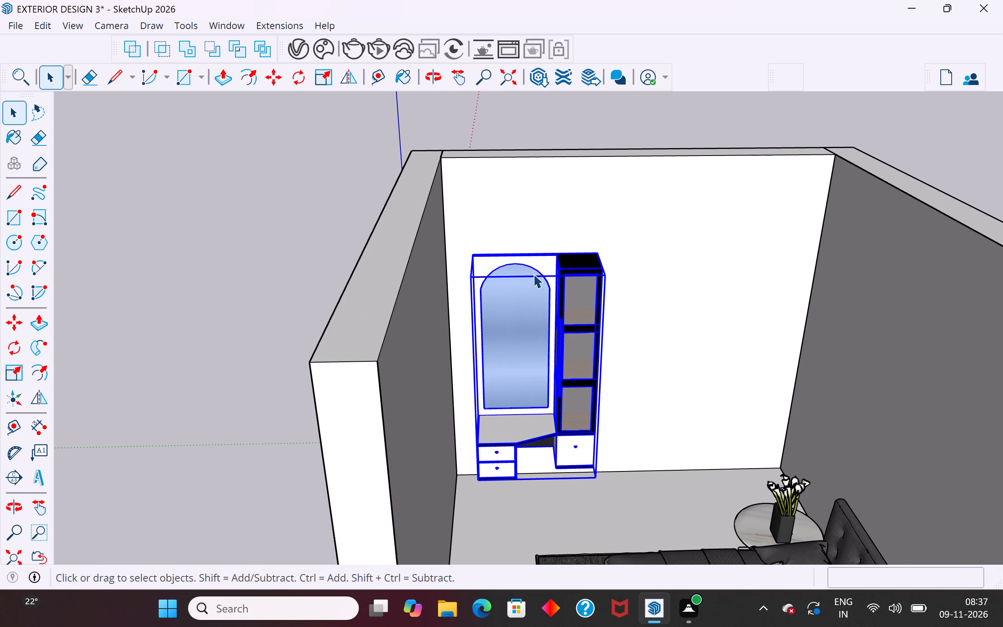
{"action": "key", "text": "m"}
{"action": "scroll", "coordinate": [479, 252], "scroll_direction": "up", "scroll_amount": 8}
{"action": "left_click", "coordinate": [467, 258]}
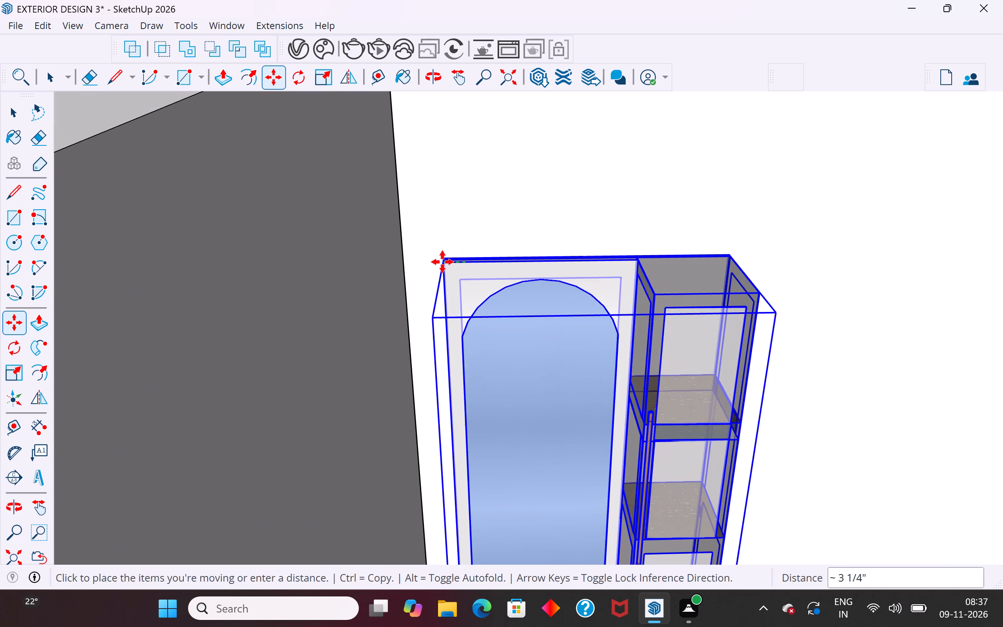
{"action": "left_click", "coordinate": [426, 261]}
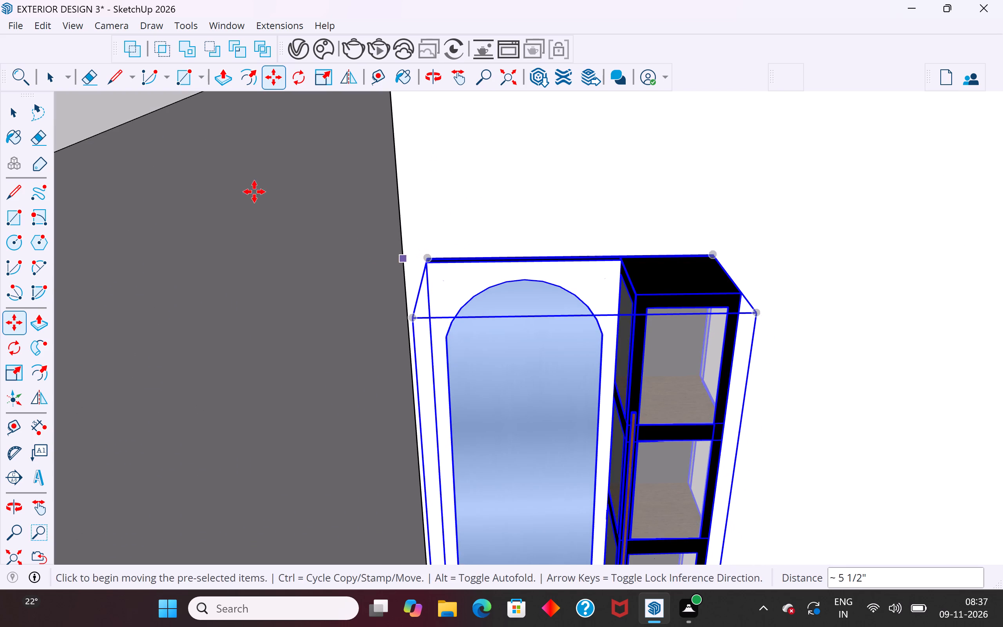
{"action": "left_click", "coordinate": [24, 113]}
{"action": "scroll", "coordinate": [306, 227], "scroll_direction": "down", "scroll_amount": 14}
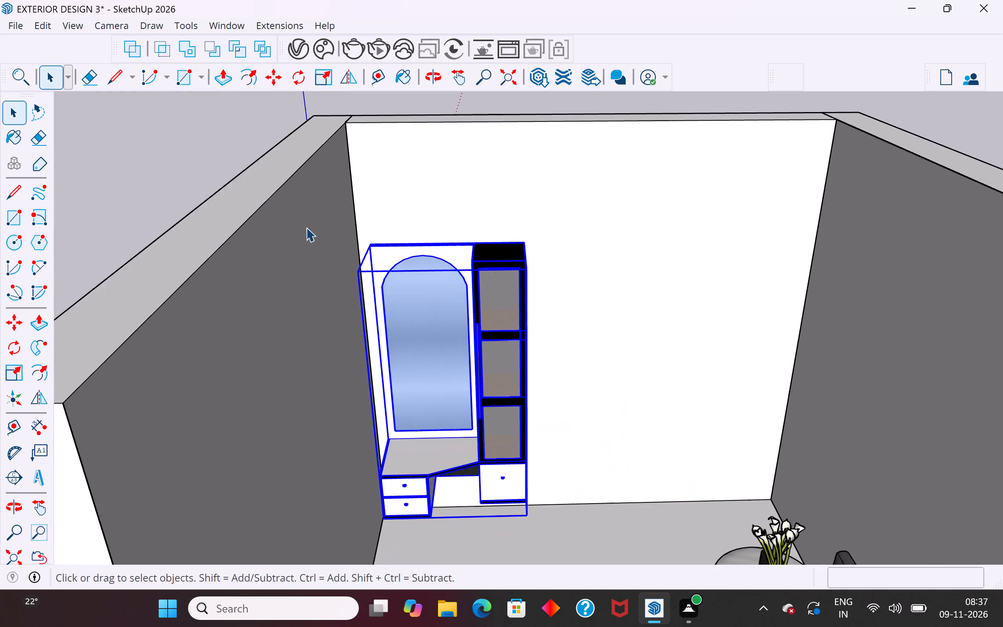
{"action": "scroll", "coordinate": [306, 227], "scroll_direction": "down", "scroll_amount": 3}
{"action": "left_click", "coordinate": [200, 189]}
Examine the room from the open side and above, checking the dressing table's corner placement and the bed set.
{"action": "middle_click_drag", "start_coordinate": [430, 337], "coordinate": [459, 272]}
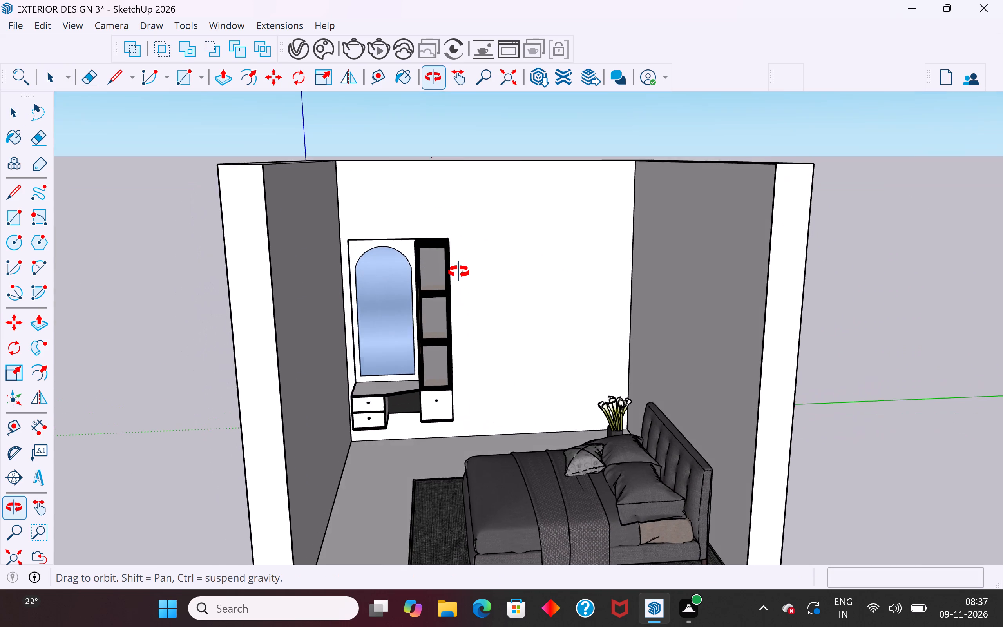
{"action": "middle_click_drag", "start_coordinate": [459, 272], "coordinate": [445, 277]}
{"action": "scroll", "coordinate": [482, 246], "scroll_direction": "down", "scroll_amount": 3}
{"action": "middle_click_drag", "start_coordinate": [482, 246], "coordinate": [478, 269]}
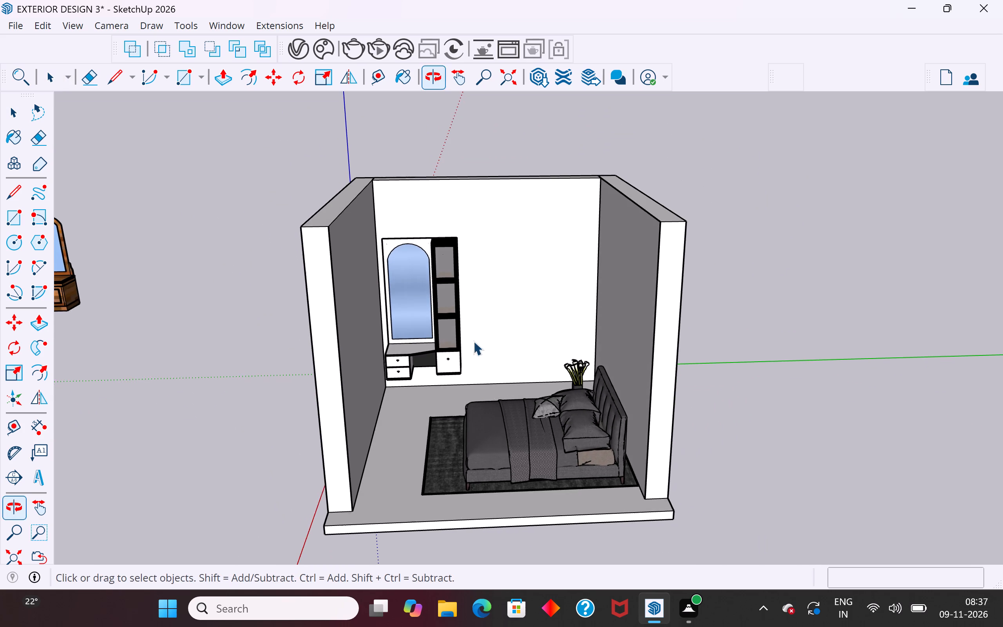
{"action": "left_click", "coordinate": [507, 452]}
{"action": "middle_click_drag", "start_coordinate": [587, 464], "coordinate": [594, 492]}
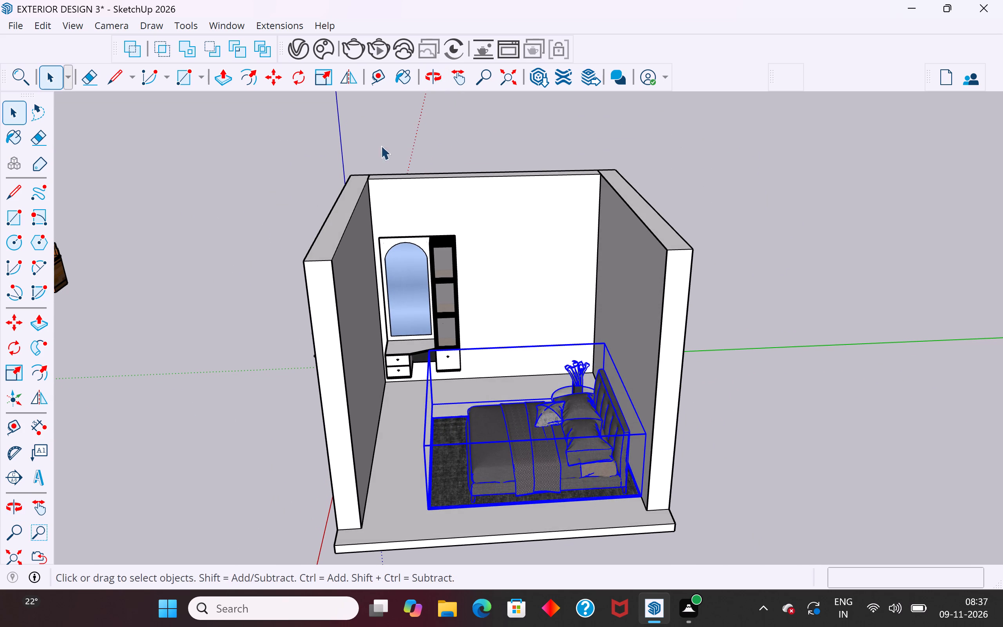
Open the Chaos Cosmos asset browser and accept its cookie notice.
{"action": "left_click", "coordinate": [324, 47]}
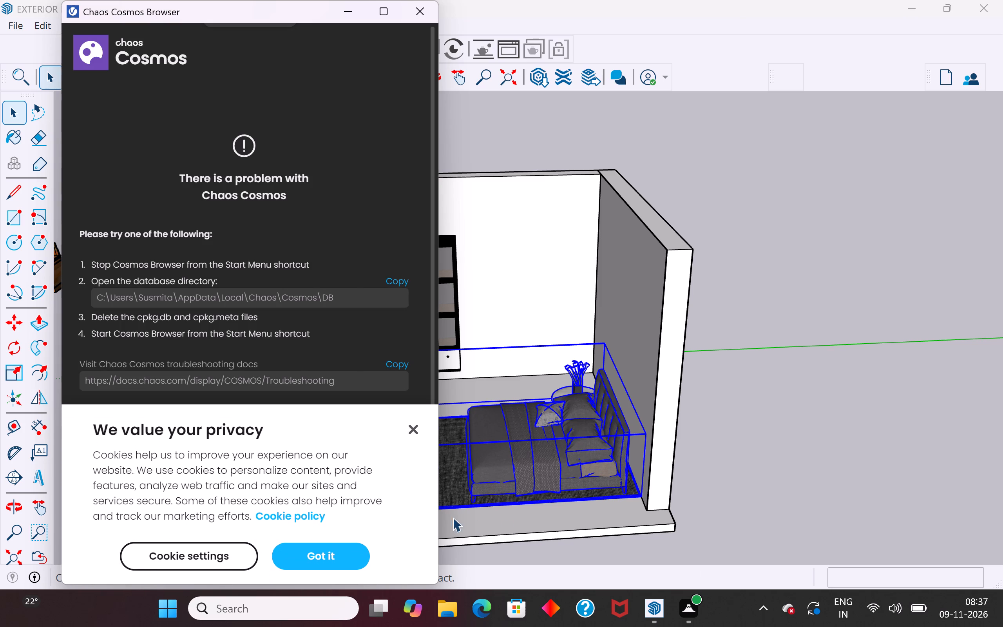
{"action": "left_click", "coordinate": [341, 556]}
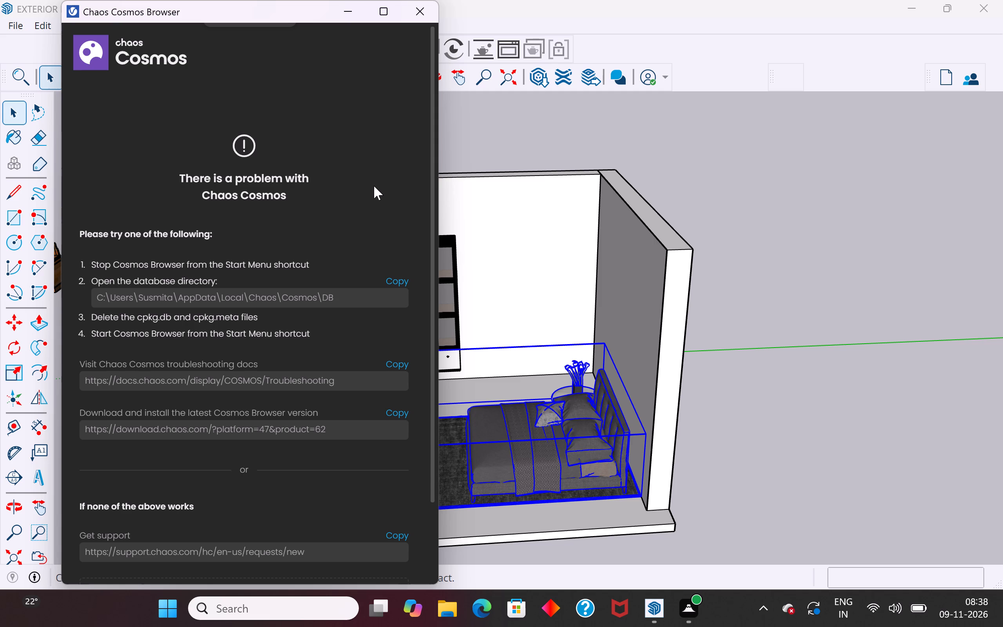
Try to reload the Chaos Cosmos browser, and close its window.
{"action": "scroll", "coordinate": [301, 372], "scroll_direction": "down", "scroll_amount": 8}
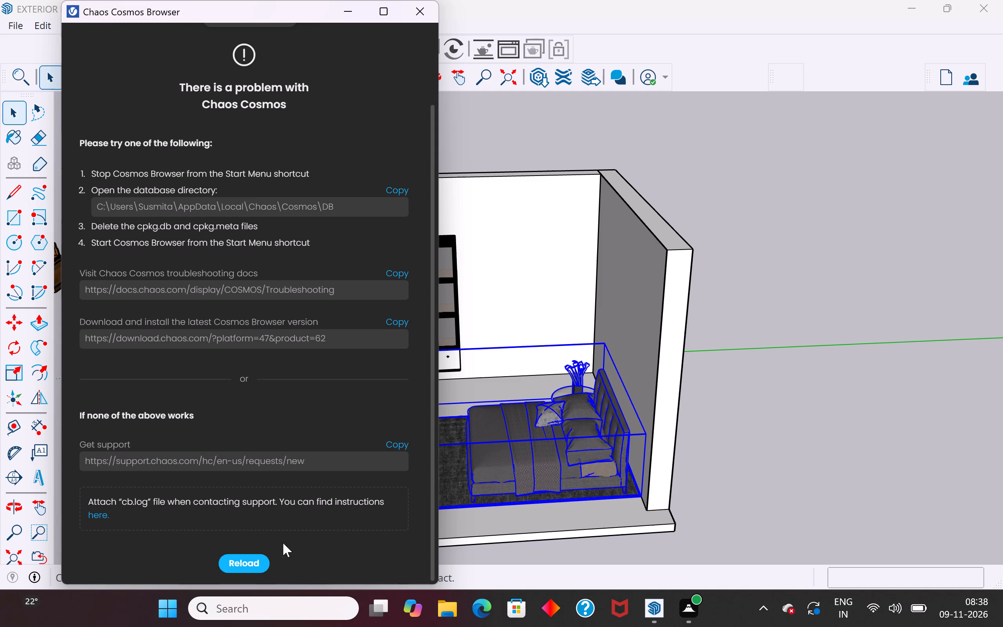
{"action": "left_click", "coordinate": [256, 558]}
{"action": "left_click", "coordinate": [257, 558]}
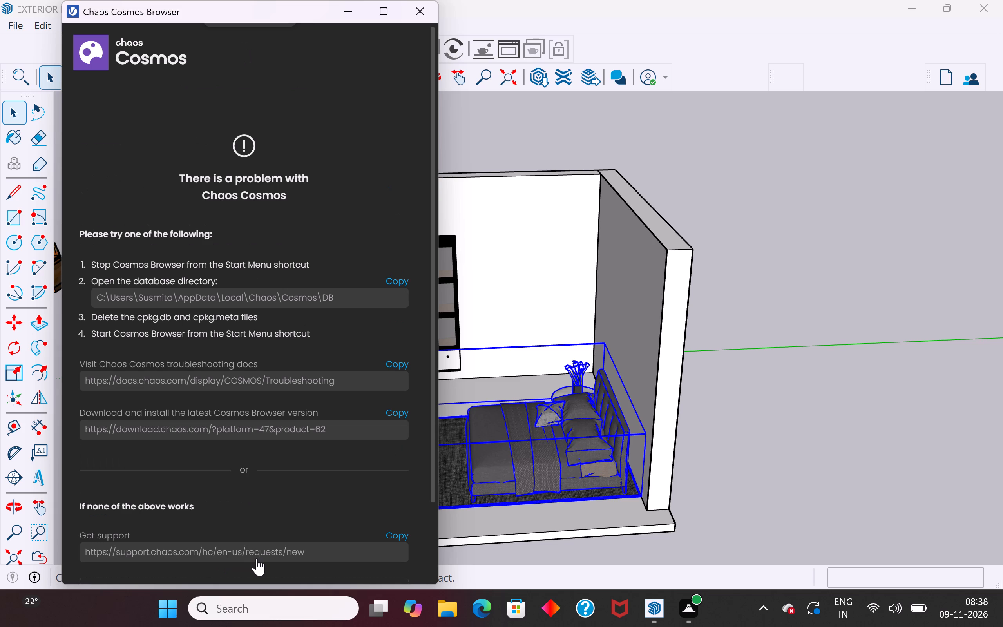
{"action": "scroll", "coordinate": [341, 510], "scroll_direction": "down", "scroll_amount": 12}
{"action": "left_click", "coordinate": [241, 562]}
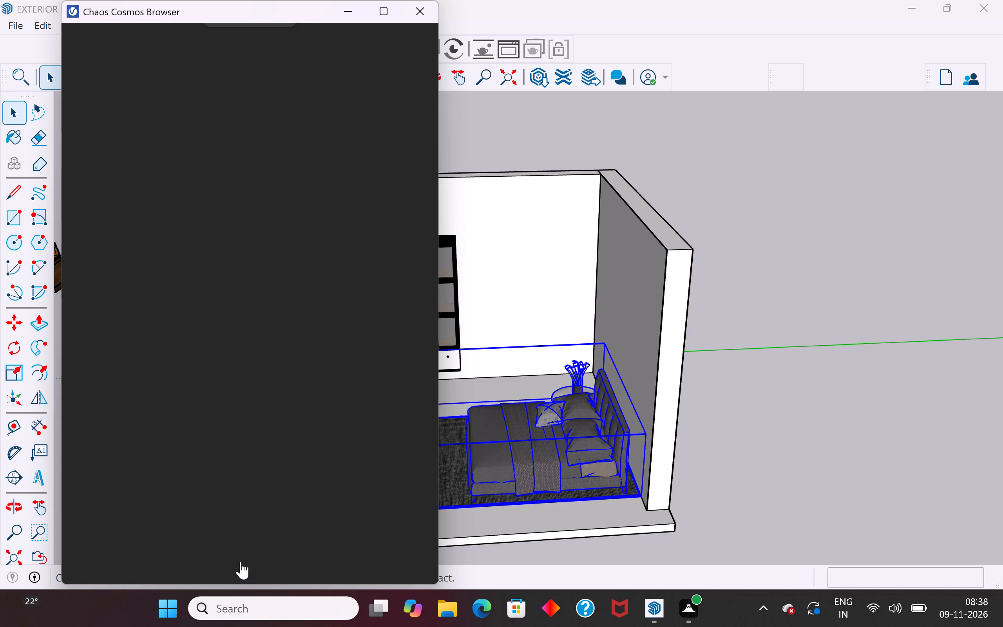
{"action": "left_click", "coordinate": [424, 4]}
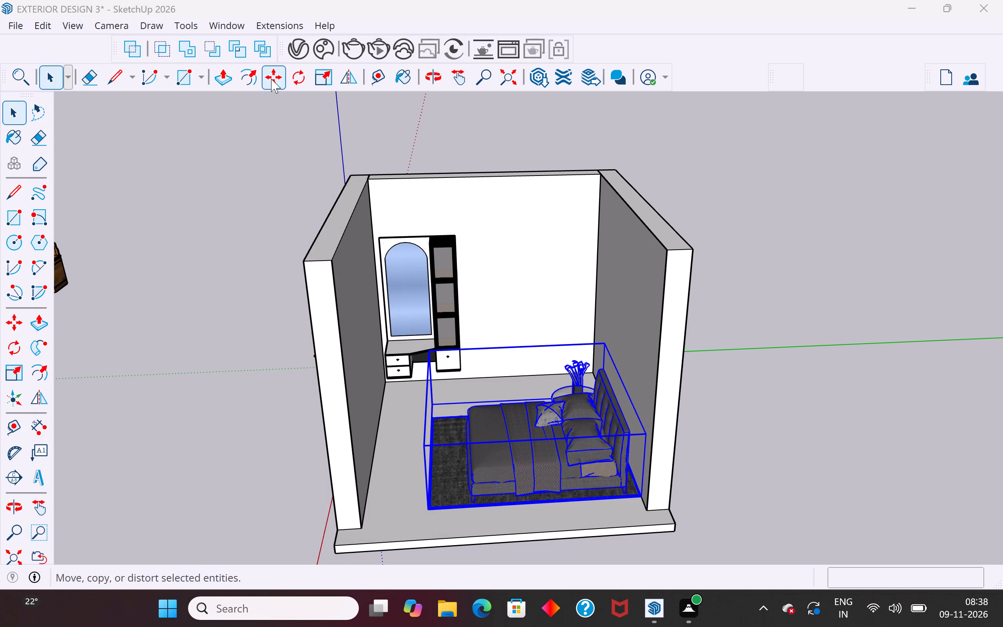
Reopen the Chaos Cosmos browser, copy the database directory path from its troubleshooting instructions, and close the window.
{"action": "left_click", "coordinate": [313, 48]}
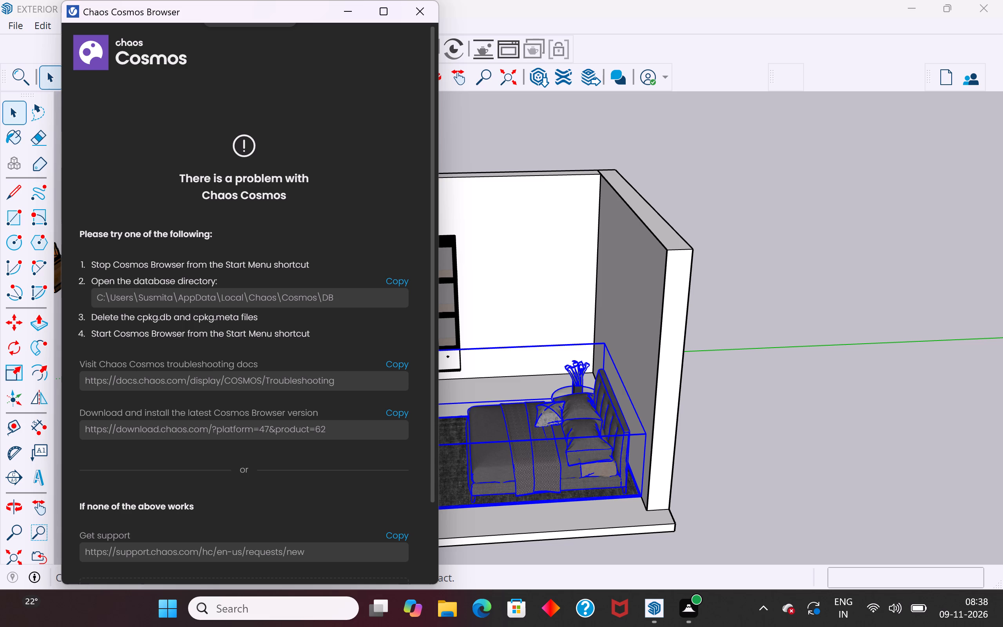
{"action": "scroll", "coordinate": [228, 465], "scroll_direction": "down", "scroll_amount": 4}
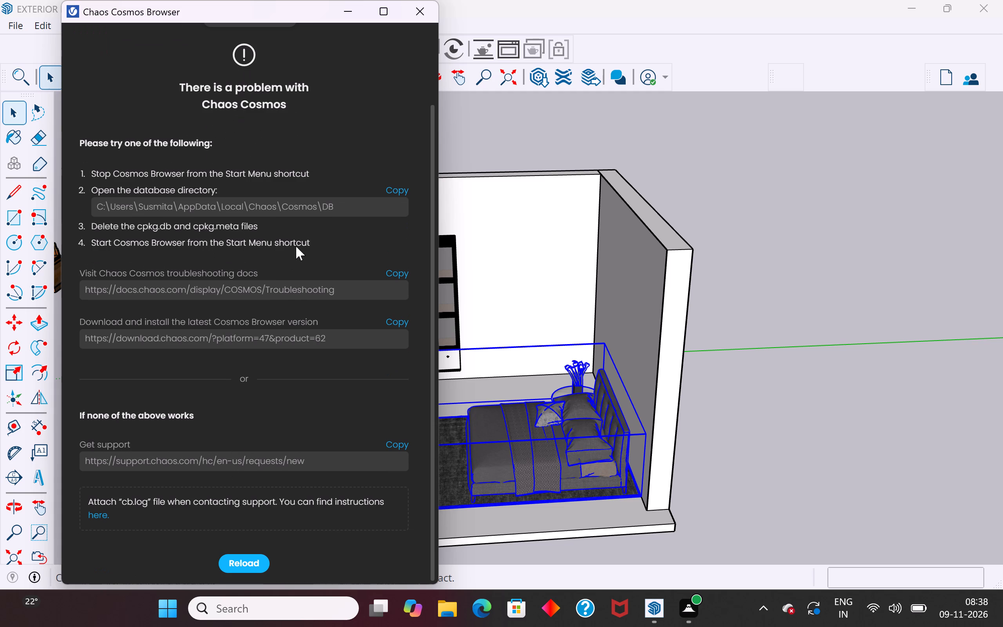
{"action": "left_click_drag", "start_coordinate": [339, 210], "coordinate": [298, 203]}
{"action": "left_click_drag", "start_coordinate": [298, 203], "coordinate": [80, 201]}
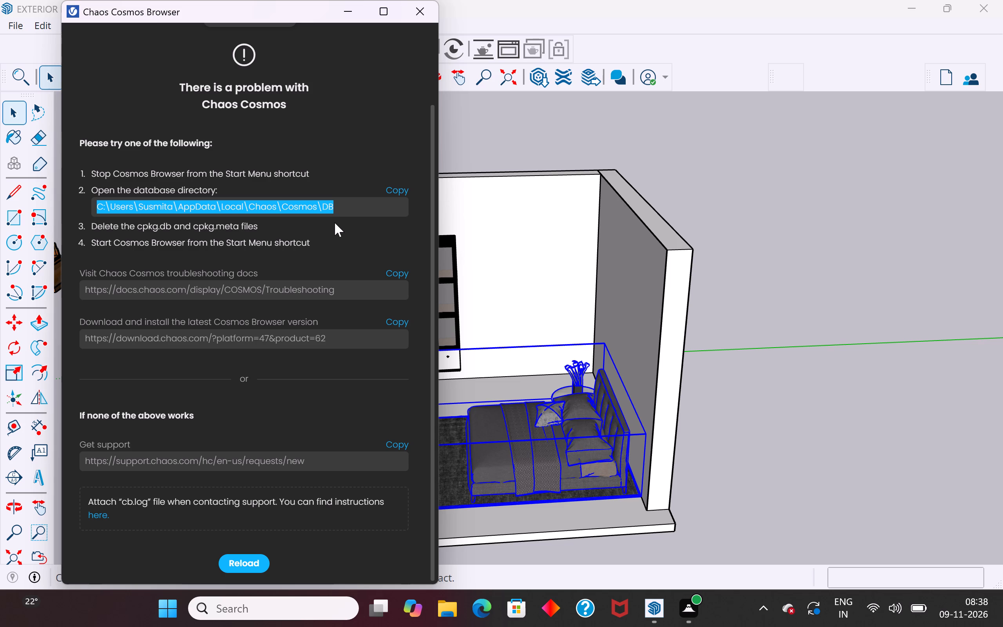
{"action": "key", "text": "ctrl+c"}
{"action": "left_click", "coordinate": [421, 11]}
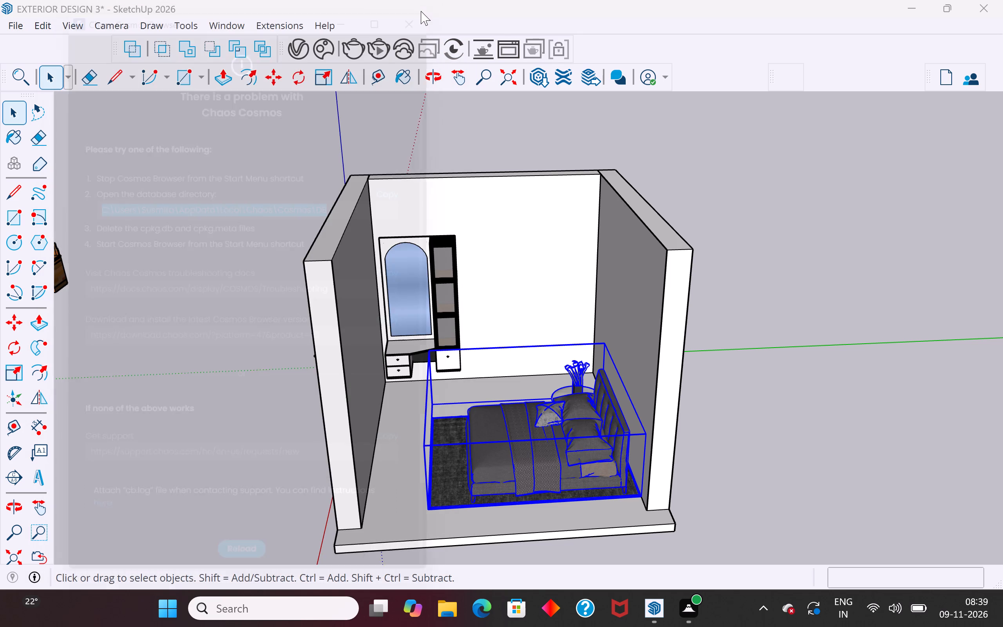
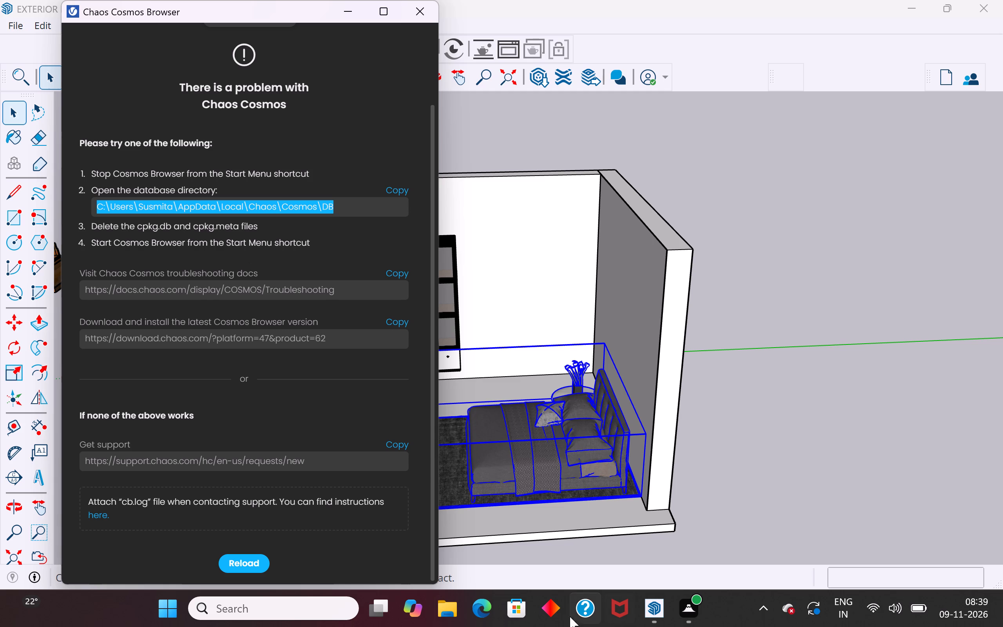
Switch to File Explorer and open the user's profile folder inside Users on the Windows (C:) drive.
{"action": "left_click", "coordinate": [457, 617]}
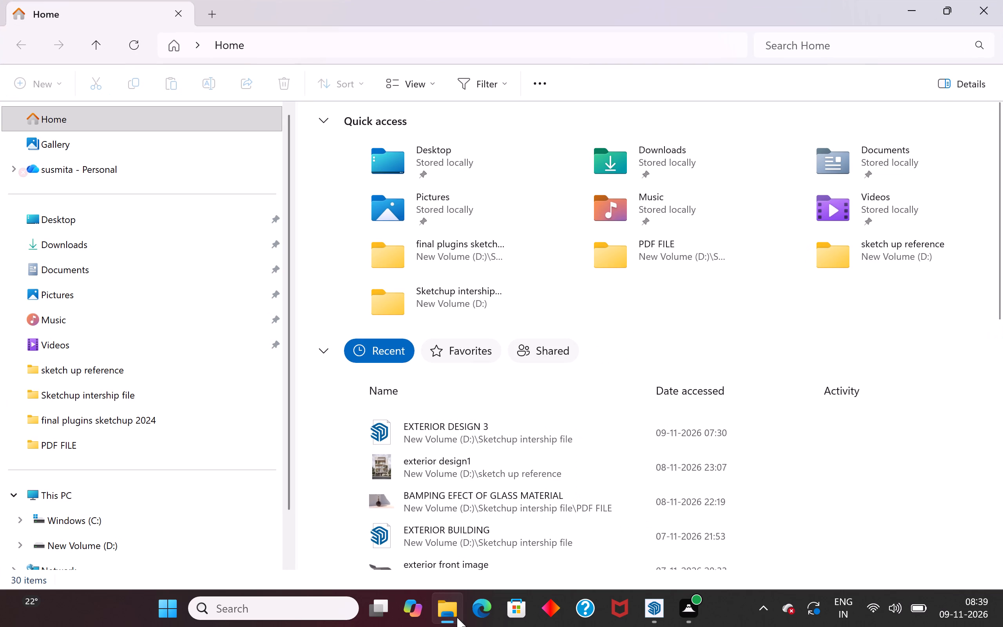
{"action": "scroll", "coordinate": [176, 327], "scroll_direction": "up", "scroll_amount": 5}
{"action": "scroll", "coordinate": [176, 327], "scroll_direction": "down", "scroll_amount": 2}
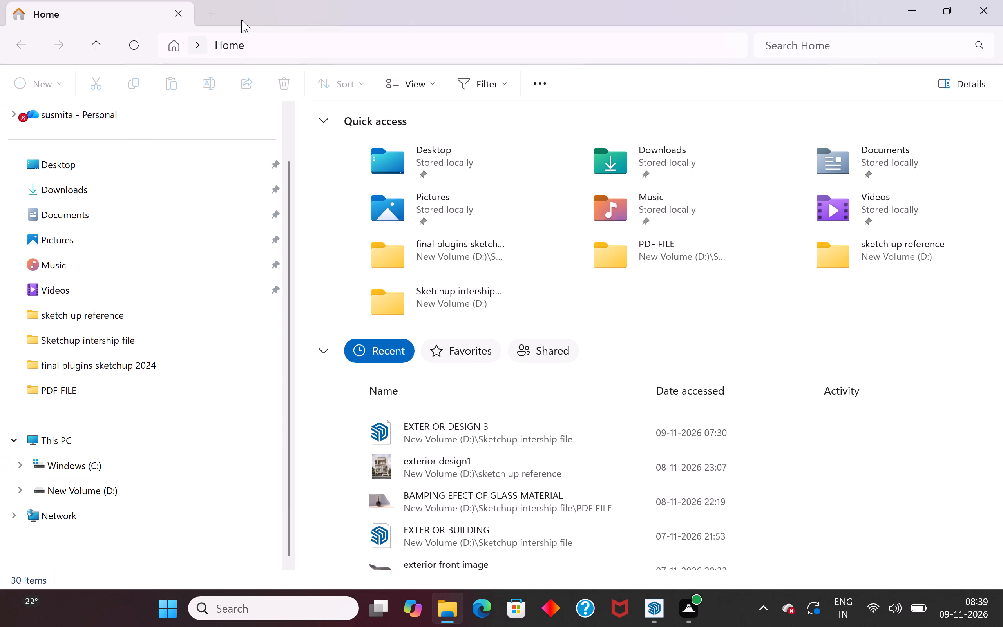
{"action": "left_click_drag", "start_coordinate": [249, 13], "coordinate": [607, 49]}
{"action": "scroll", "coordinate": [428, 399], "scroll_direction": "down", "scroll_amount": 3}
{"action": "double_click", "coordinate": [447, 484]}
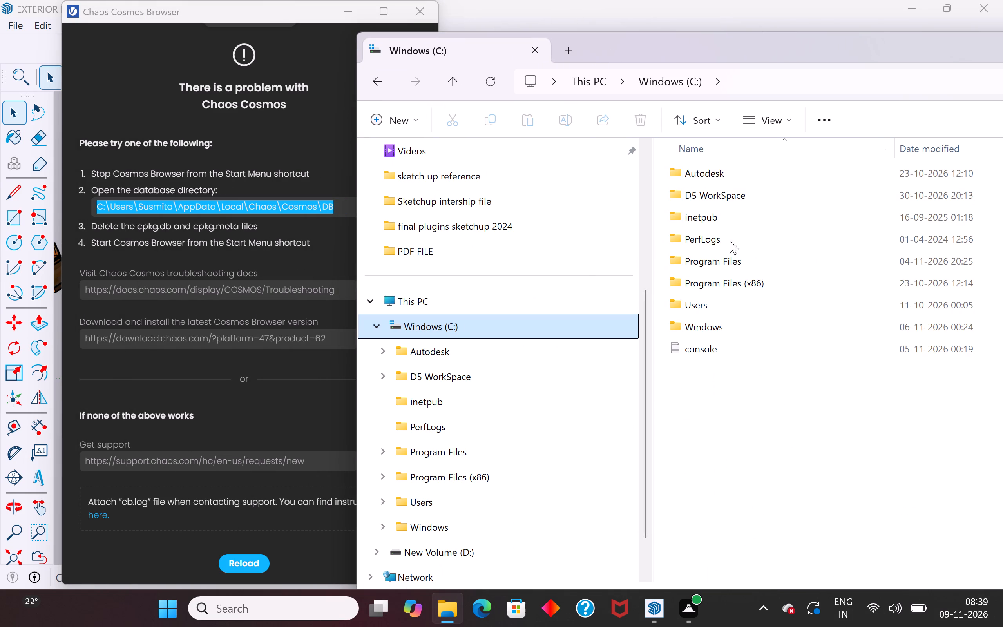
{"action": "double_click", "coordinate": [731, 297]}
{"action": "double_click", "coordinate": [727, 188]}
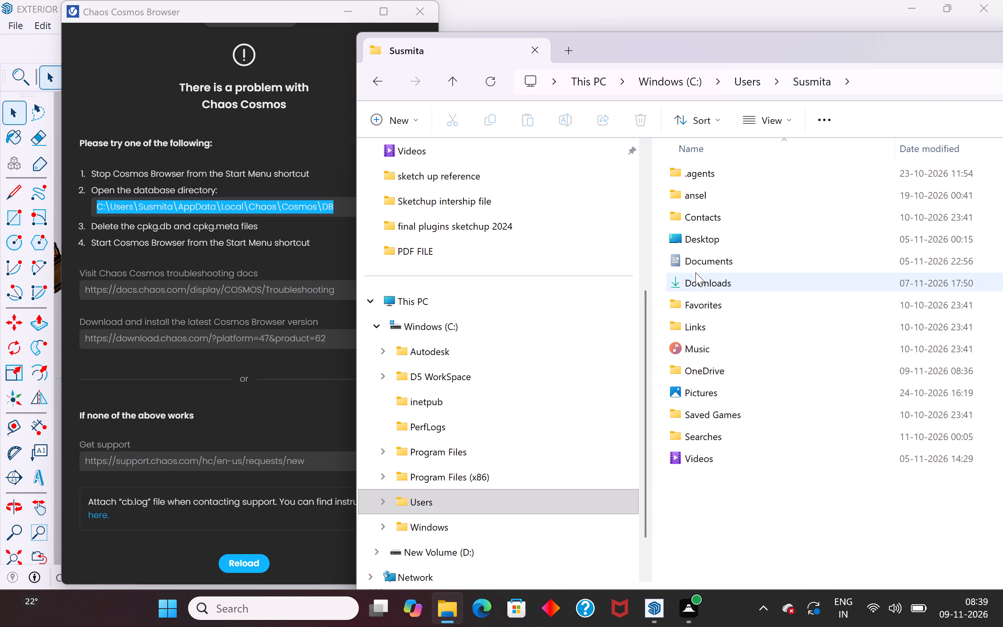
Reposition and resize the File Explorer window over the Cosmos instructions, and look through the profile folder for AppData.
{"action": "left_click_drag", "start_coordinate": [850, 40], "coordinate": [848, 40]}
{"action": "left_click_drag", "start_coordinate": [848, 40], "coordinate": [770, 27]}
{"action": "scroll", "coordinate": [720, 366], "scroll_direction": "down", "scroll_amount": 4}
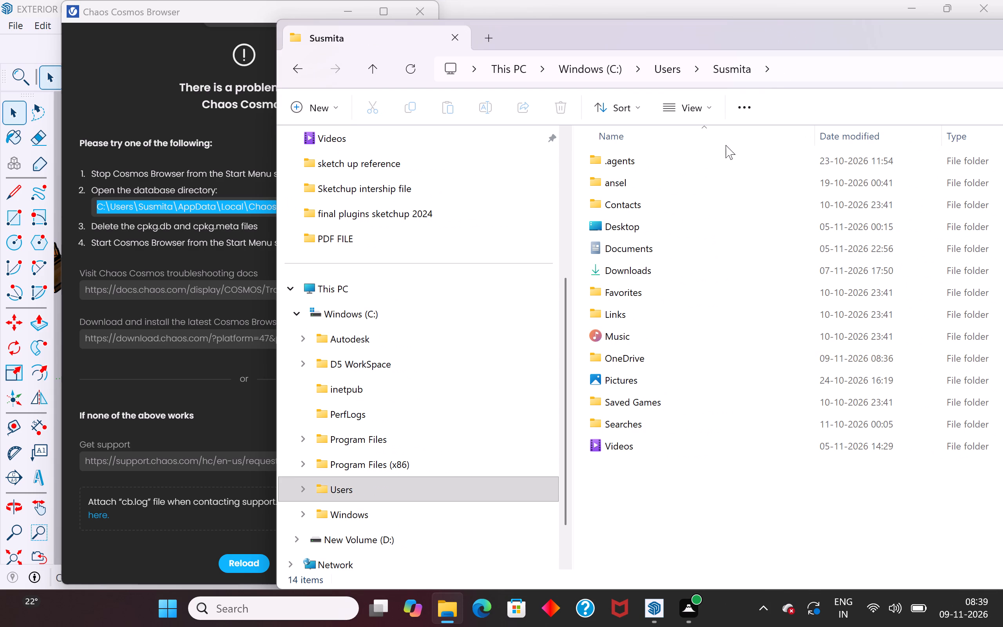
{"action": "left_click_drag", "start_coordinate": [783, 36], "coordinate": [678, 66]}
{"action": "scroll", "coordinate": [627, 282], "scroll_direction": "down", "scroll_amount": 2}
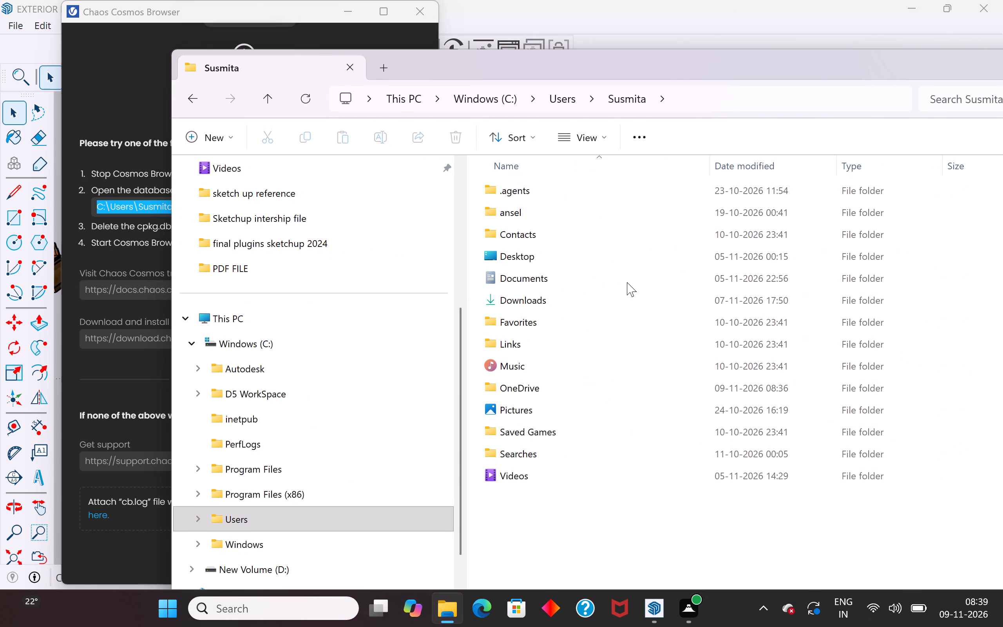
{"action": "scroll", "coordinate": [627, 282], "scroll_direction": "down", "scroll_amount": 2}
{"action": "left_click", "coordinate": [639, 130]}
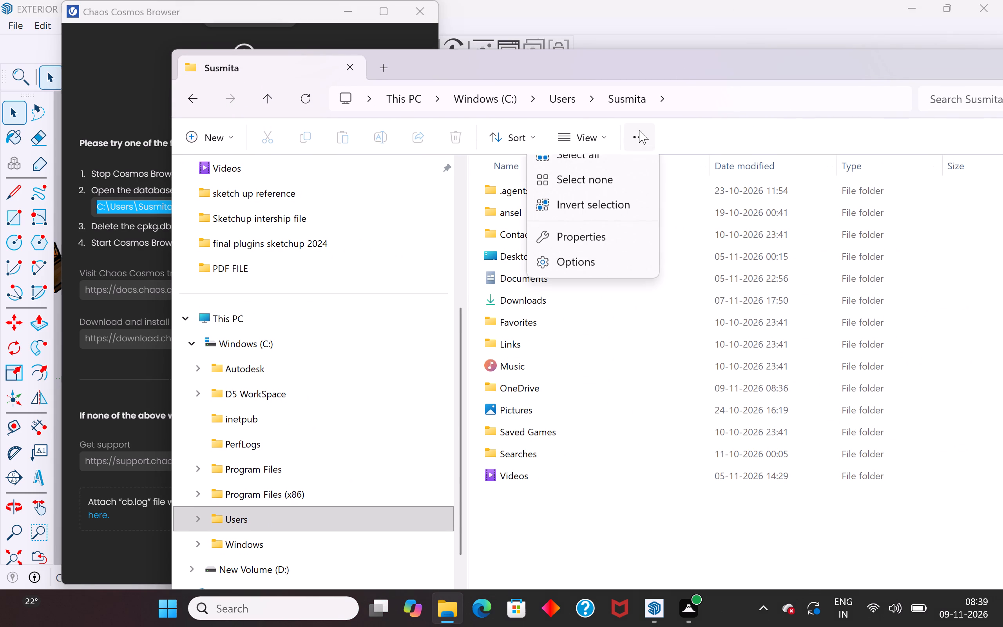
{"action": "left_click", "coordinate": [601, 534]}
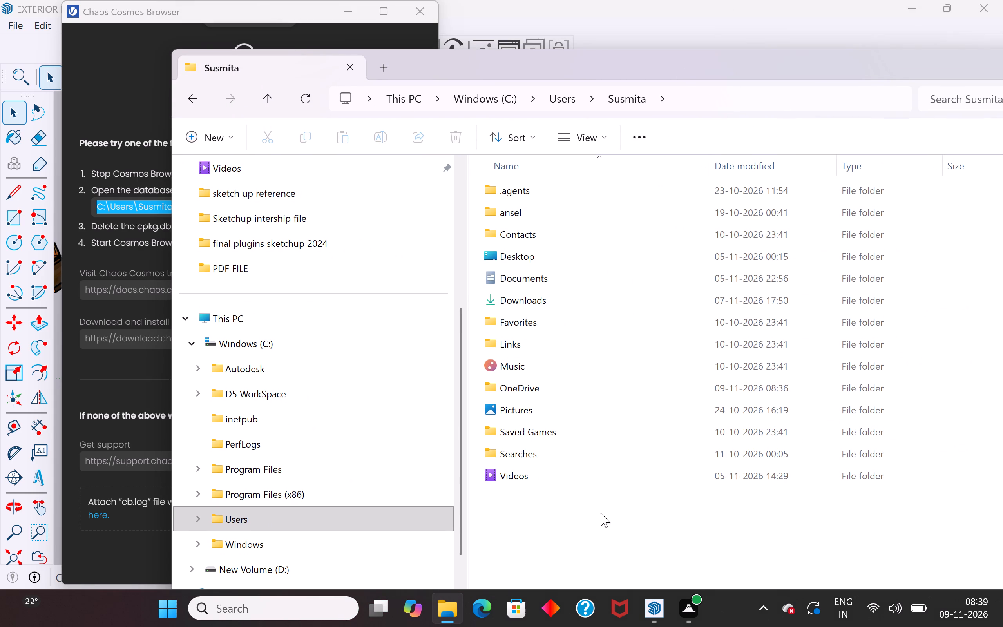
{"action": "left_click_drag", "start_coordinate": [639, 52], "coordinate": [634, 208]}
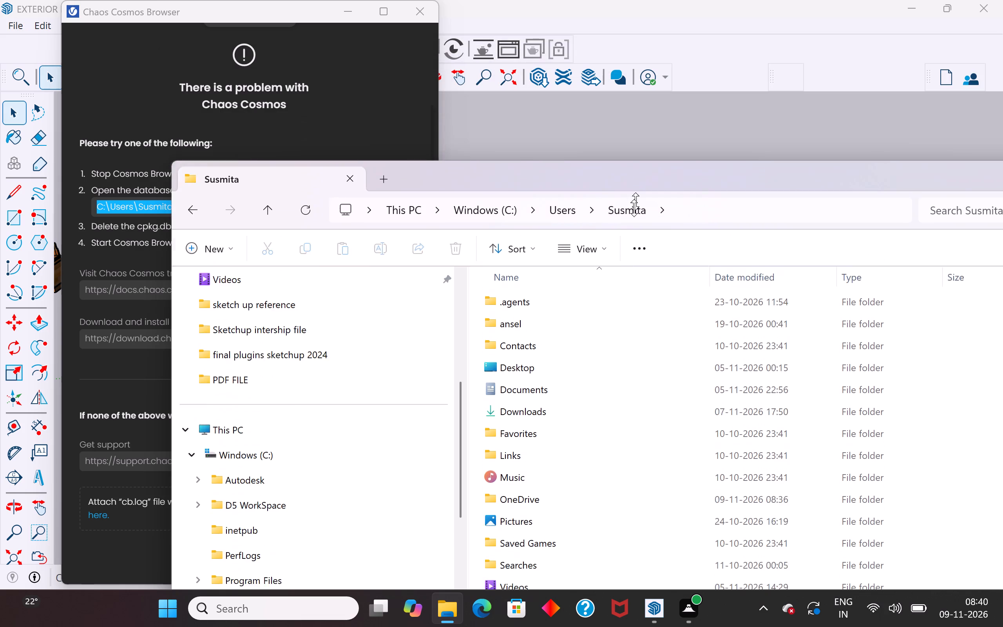
{"action": "left_click_drag", "start_coordinate": [634, 208], "coordinate": [619, 400]}
{"action": "left_click_drag", "start_coordinate": [635, 421], "coordinate": [628, 140]}
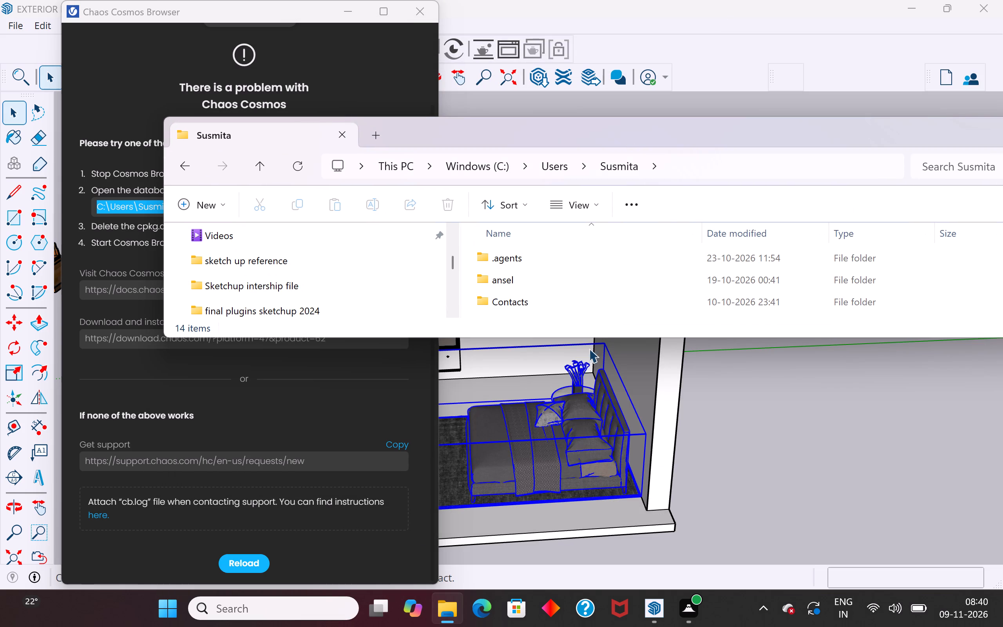
{"action": "left_click_drag", "start_coordinate": [593, 341], "coordinate": [584, 545]}
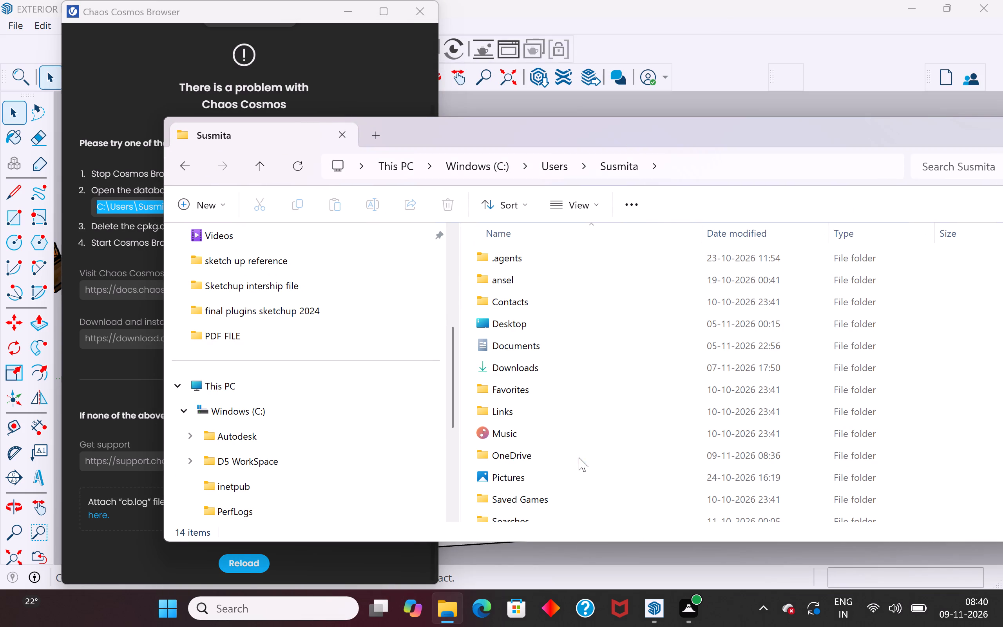
{"action": "scroll", "coordinate": [579, 457], "scroll_direction": "down", "scroll_amount": 4}
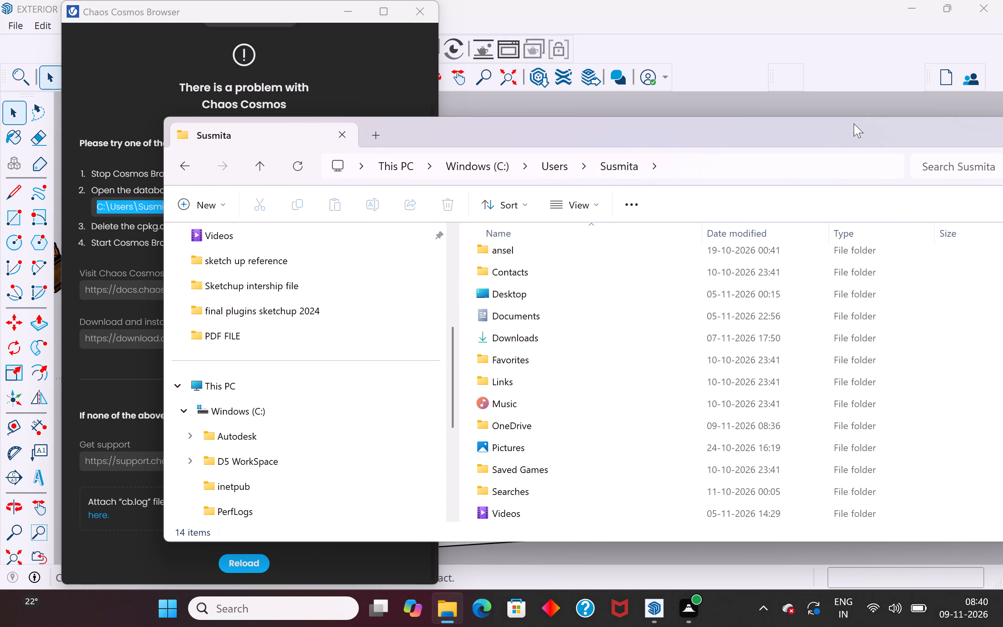
Search the user's profile folder for "appdata".
{"action": "left_click_drag", "start_coordinate": [857, 123], "coordinate": [669, 89]}
{"action": "left_click", "coordinate": [835, 140]}
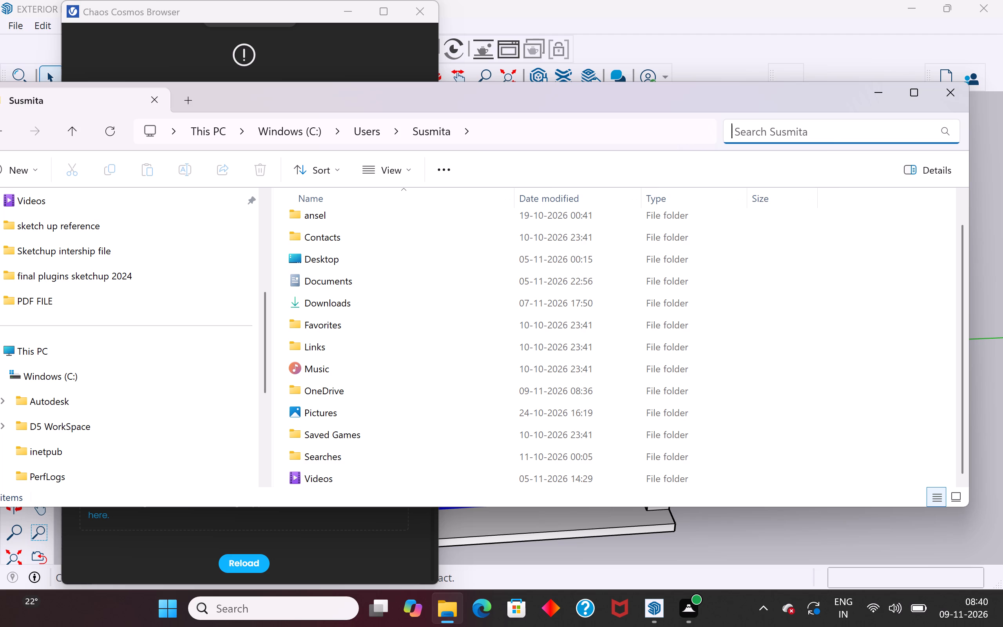
{"action": "type", "text": "app"}
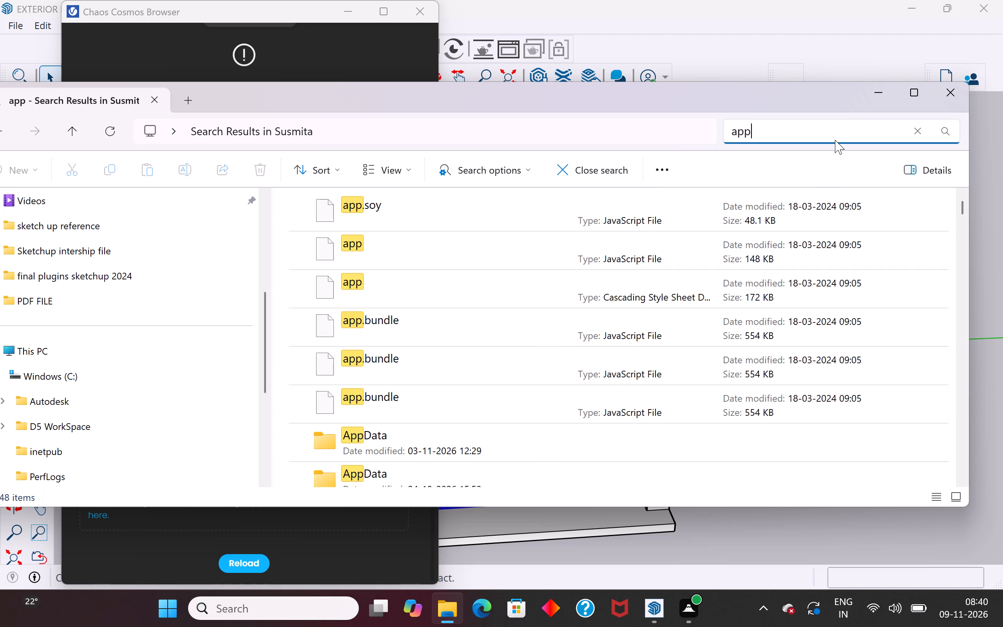
{"action": "type", "text": "day"}
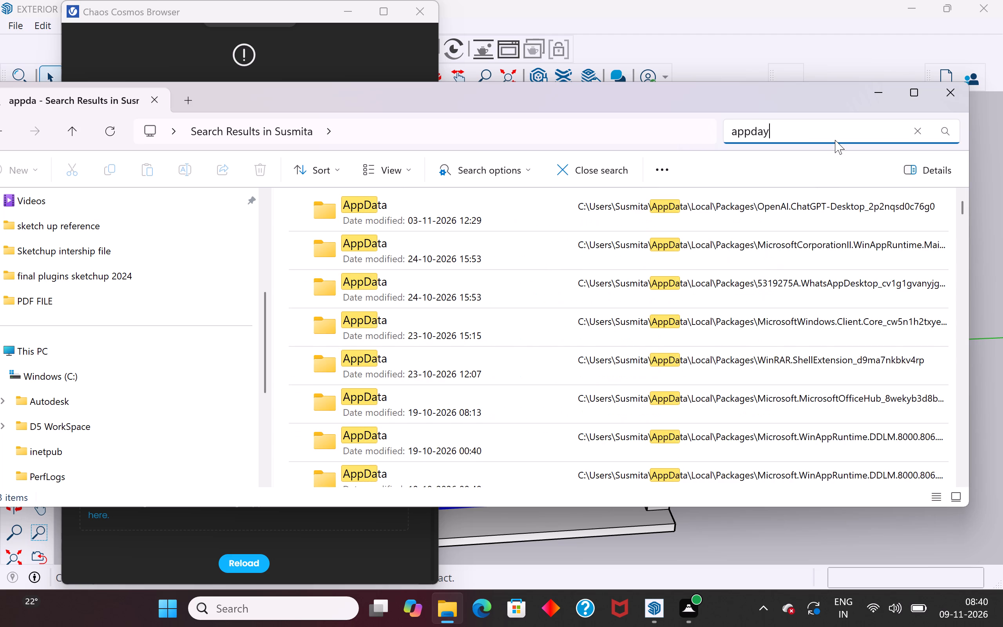
{"action": "key", "text": "BackSpace"}
{"action": "type", "text": "ta"}
{"action": "key", "text": "Return"}
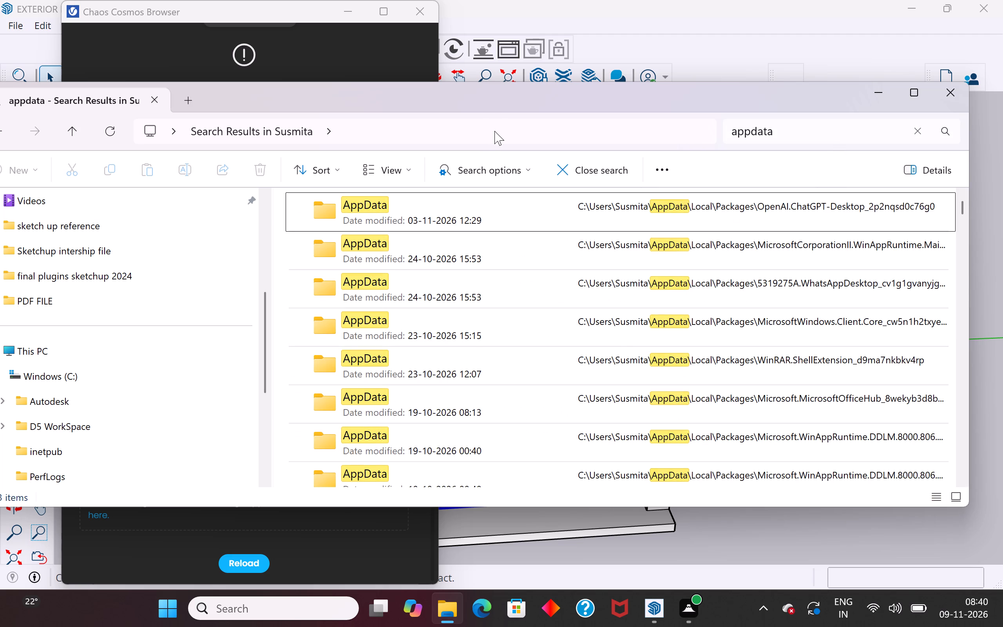
Look through the AppData search results beside the Cosmos instructions, and open the first AppData folder in the list.
{"action": "left_click_drag", "start_coordinate": [487, 101], "coordinate": [848, 72]}
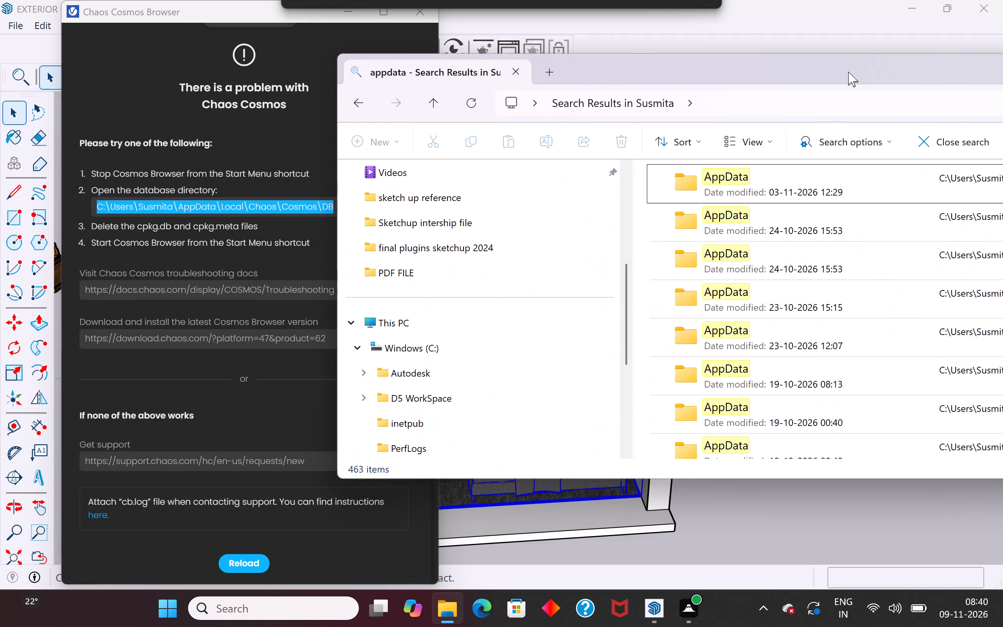
{"action": "left_click_drag", "start_coordinate": [848, 72], "coordinate": [840, 67]}
{"action": "scroll", "coordinate": [831, 280], "scroll_direction": "down", "scroll_amount": 14}
{"action": "scroll", "coordinate": [831, 280], "scroll_direction": "up", "scroll_amount": 3}
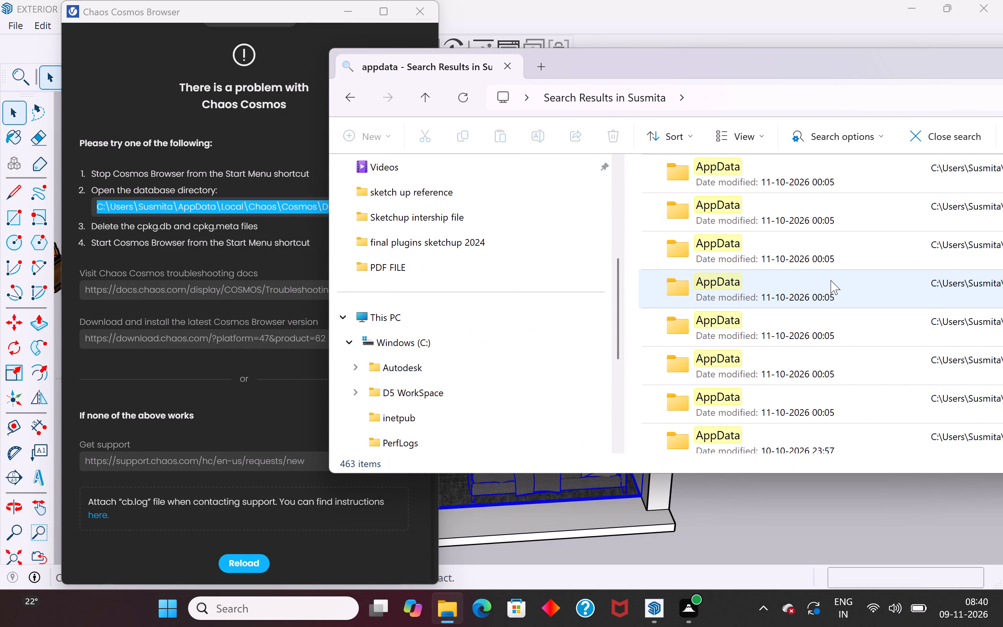
{"action": "scroll", "coordinate": [831, 280], "scroll_direction": "up", "scroll_amount": 7}
{"action": "left_click_drag", "start_coordinate": [900, 55], "coordinate": [789, 60]}
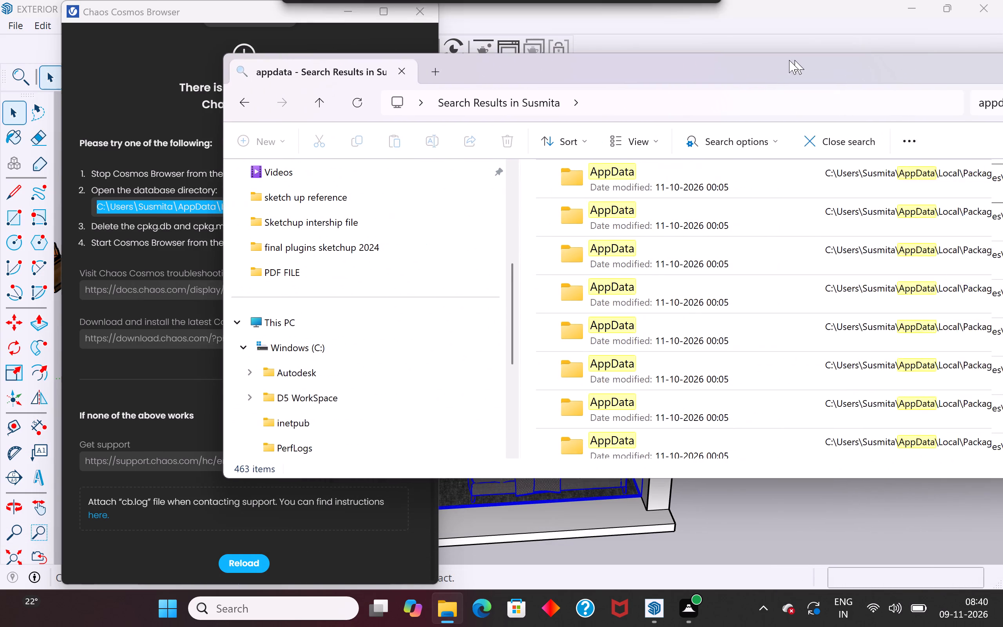
{"action": "left_click_drag", "start_coordinate": [789, 60], "coordinate": [663, 60]}
{"action": "scroll", "coordinate": [587, 423], "scroll_direction": "up", "scroll_amount": 6}
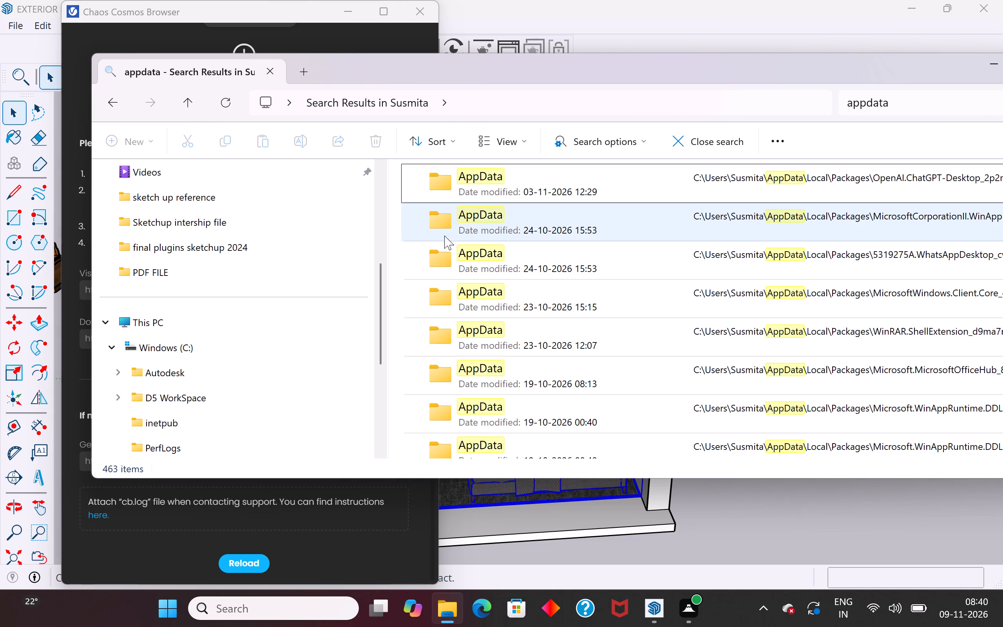
{"action": "double_click", "coordinate": [439, 183]}
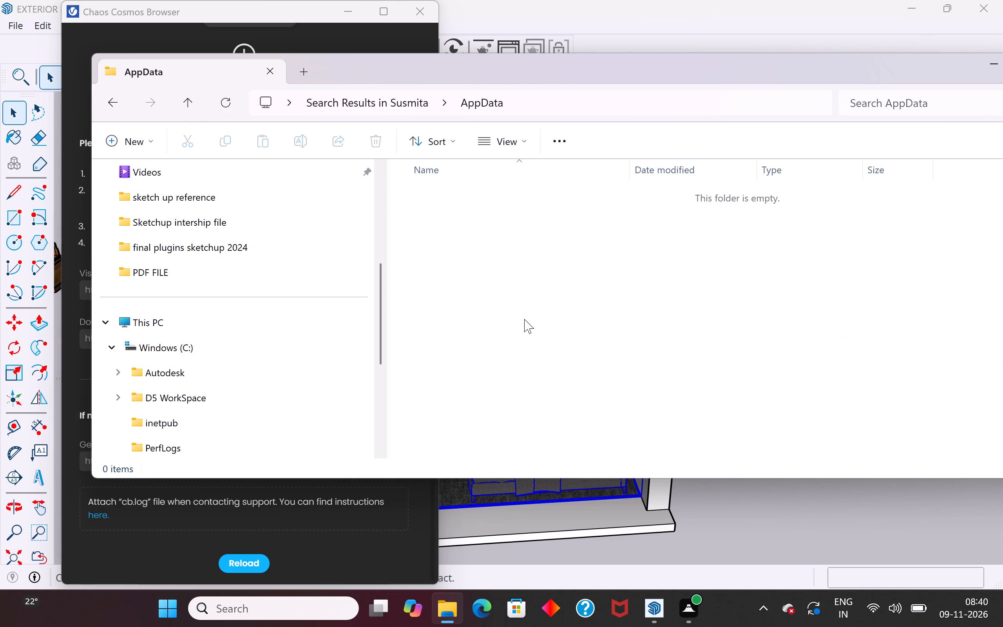
{"action": "scroll", "coordinate": [525, 320], "scroll_direction": "down", "scroll_amount": 2}
{"action": "scroll", "coordinate": [525, 320], "scroll_direction": "up", "scroll_amount": 3}
Go up one level from the AppData folder and look through the listed folders for the Chaos Cosmos database directory.
{"action": "left_click", "coordinate": [194, 99]}
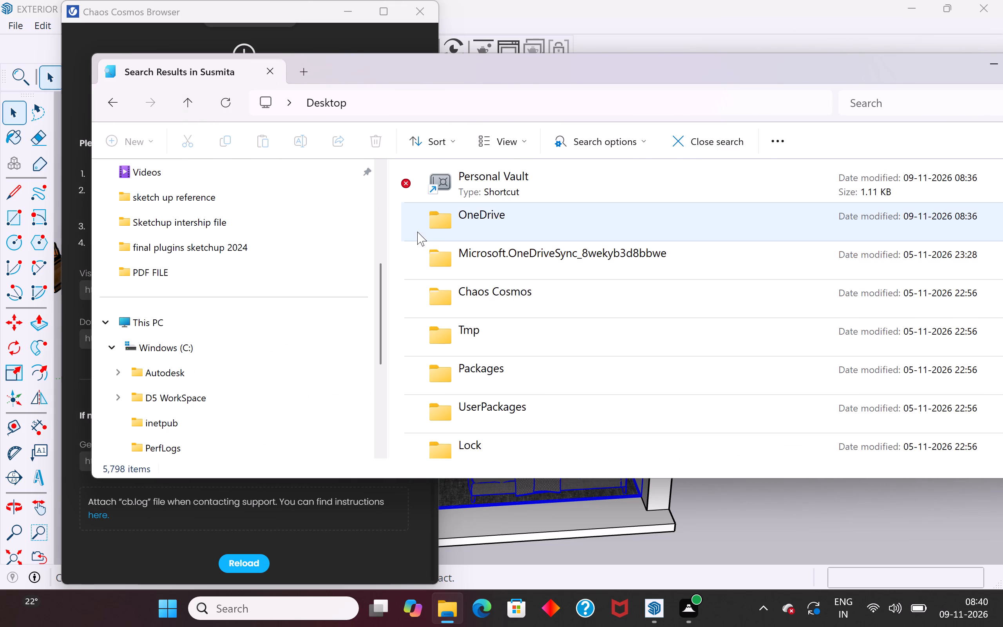
{"action": "scroll", "coordinate": [458, 384], "scroll_direction": "down", "scroll_amount": 5}
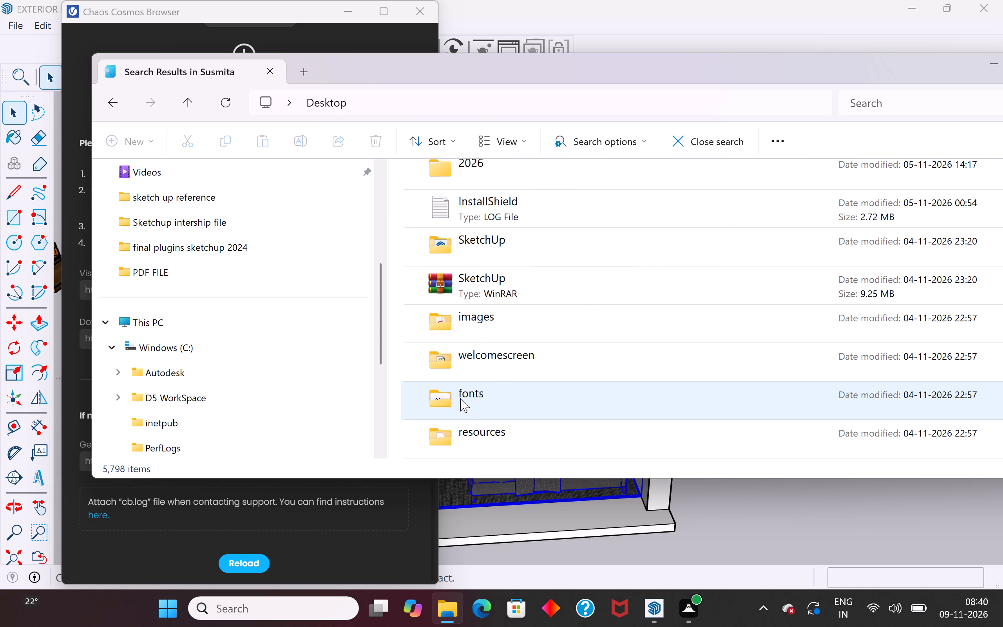
{"action": "scroll", "coordinate": [460, 398], "scroll_direction": "down", "scroll_amount": 17}
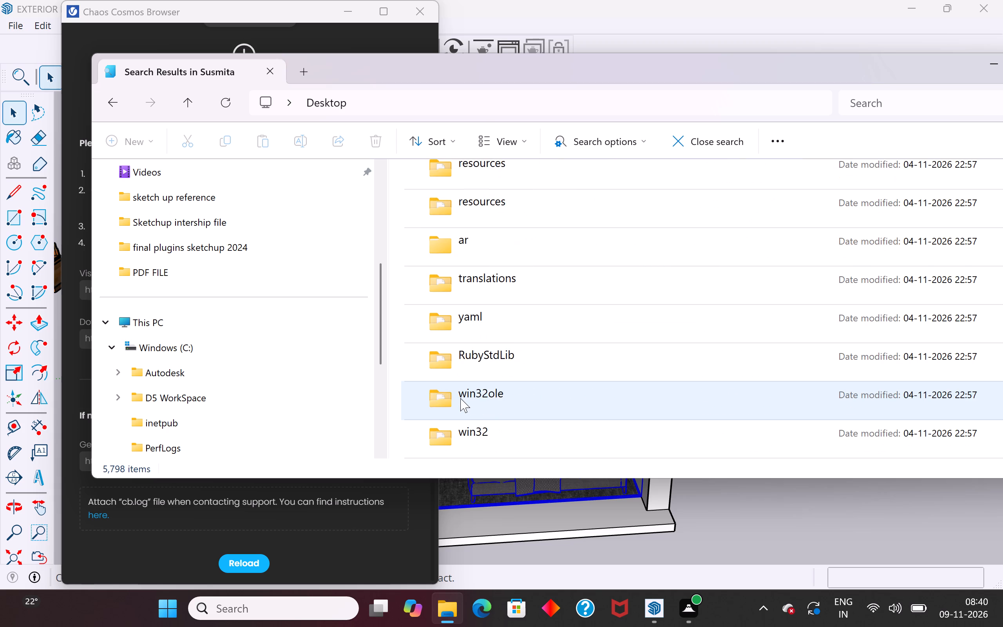
{"action": "scroll", "coordinate": [460, 398], "scroll_direction": "down", "scroll_amount": 12}
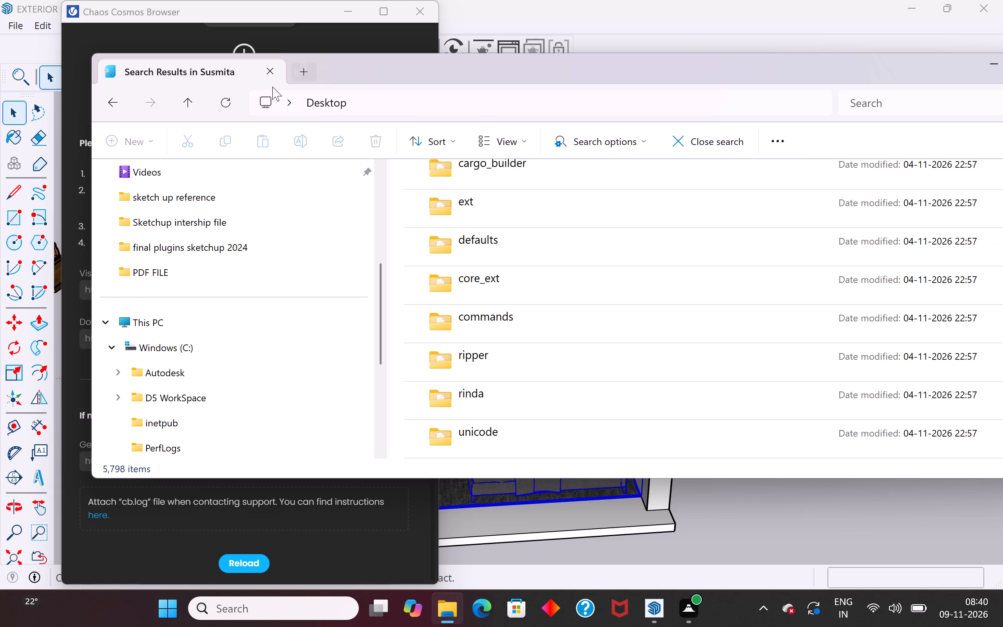
Go up to the Desktop location, enlarge the window, check the personal OneDrive folder's contents, and return to Desktop.
{"action": "left_click", "coordinate": [194, 96]}
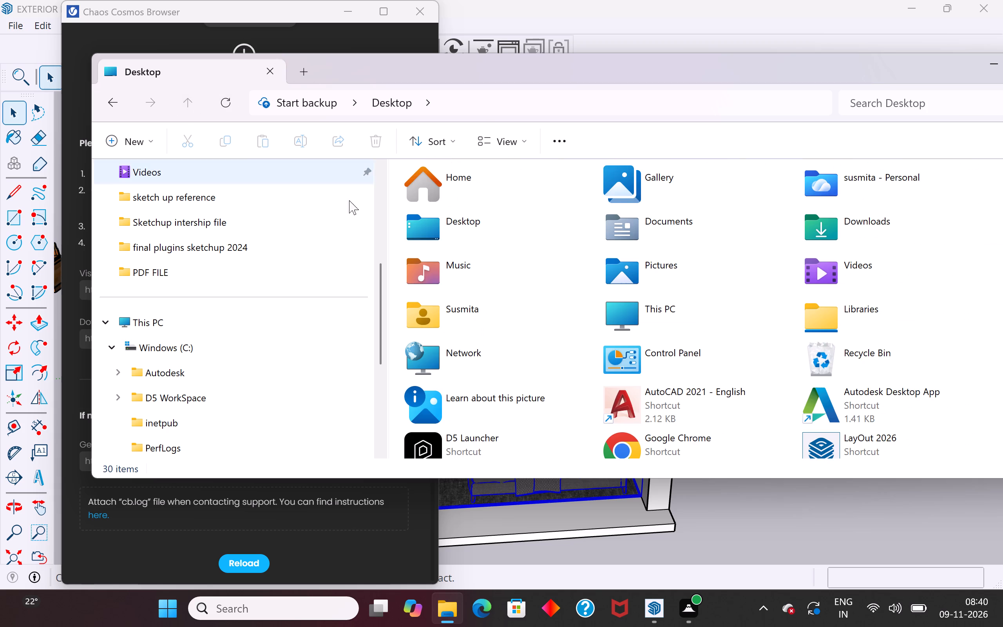
{"action": "left_click_drag", "start_coordinate": [568, 480], "coordinate": [579, 544]}
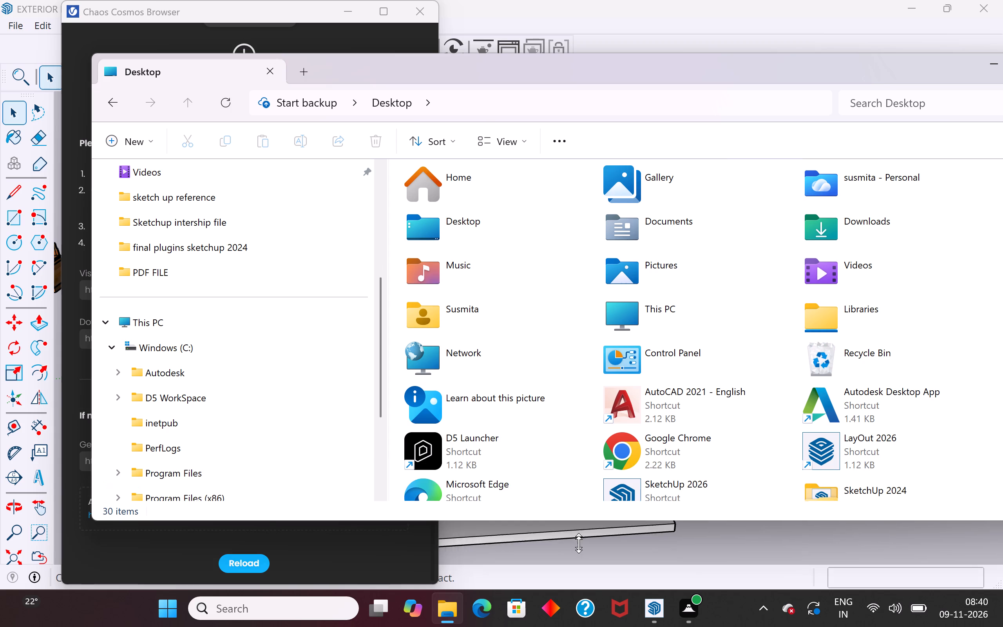
{"action": "left_click_drag", "start_coordinate": [579, 544], "coordinate": [583, 580]}
{"action": "scroll", "coordinate": [572, 516], "scroll_direction": "down", "scroll_amount": 7}
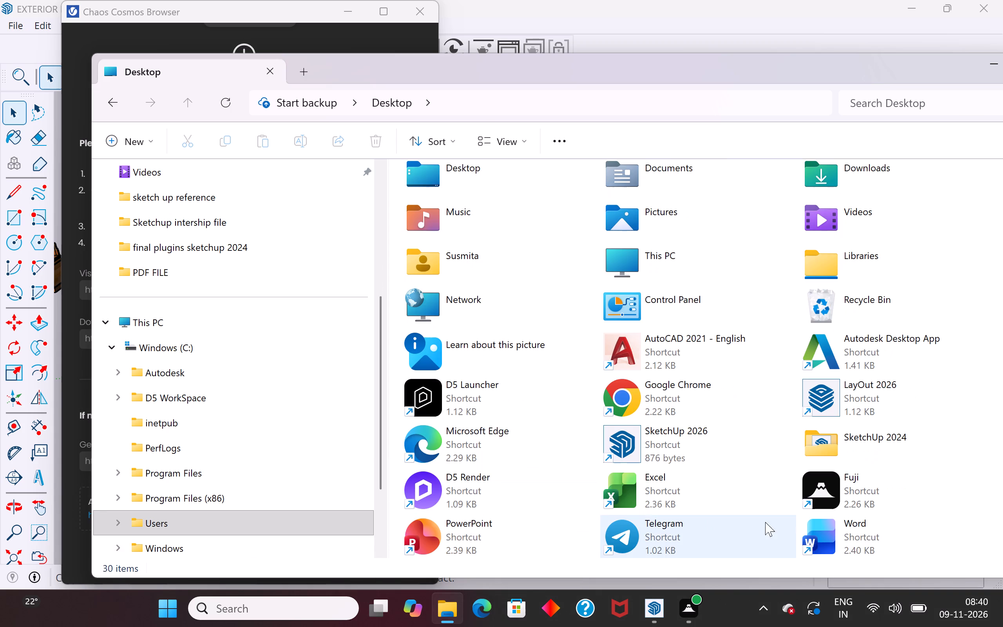
{"action": "scroll", "coordinate": [883, 307], "scroll_direction": "up", "scroll_amount": 6}
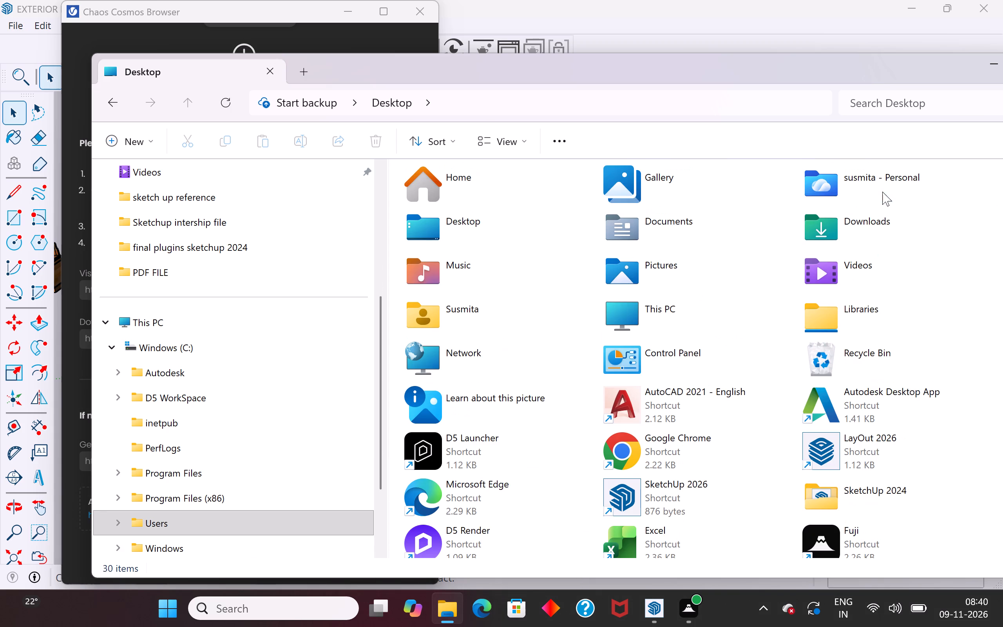
{"action": "double_click", "coordinate": [882, 192]}
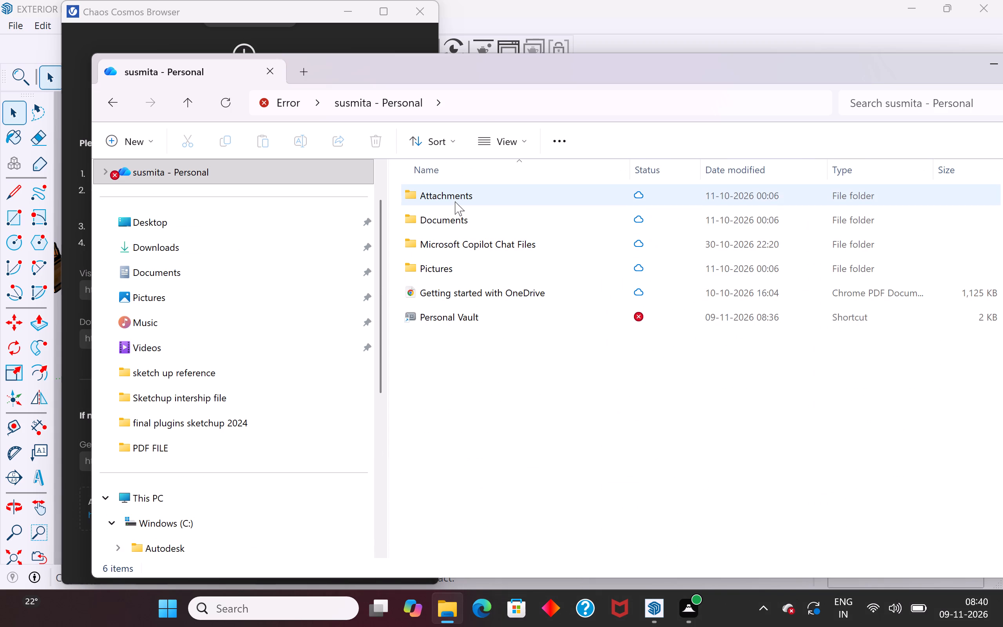
{"action": "left_click", "coordinate": [185, 100]}
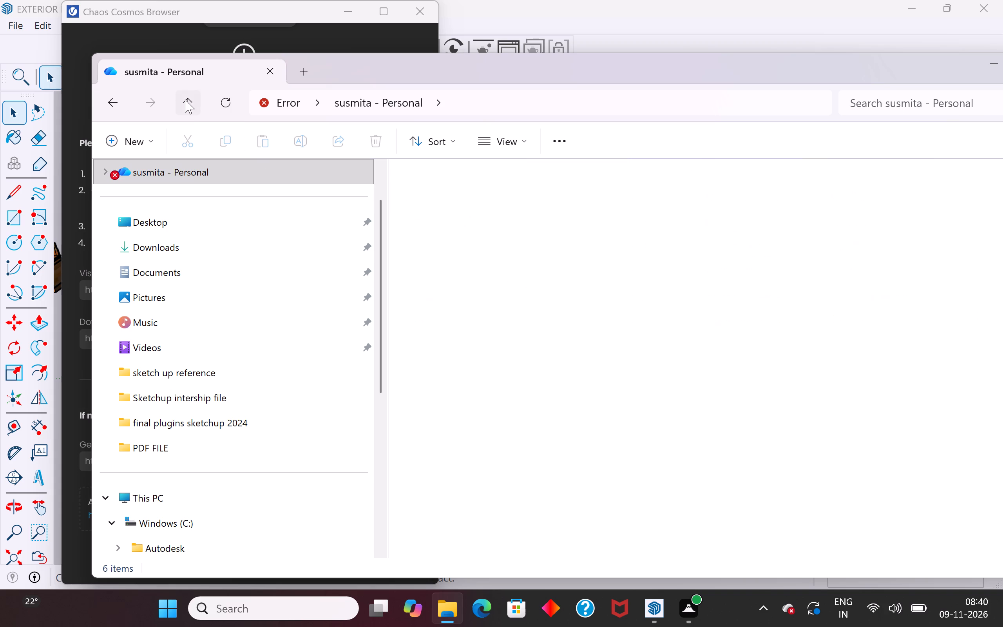
{"action": "left_click", "coordinate": [119, 104]}
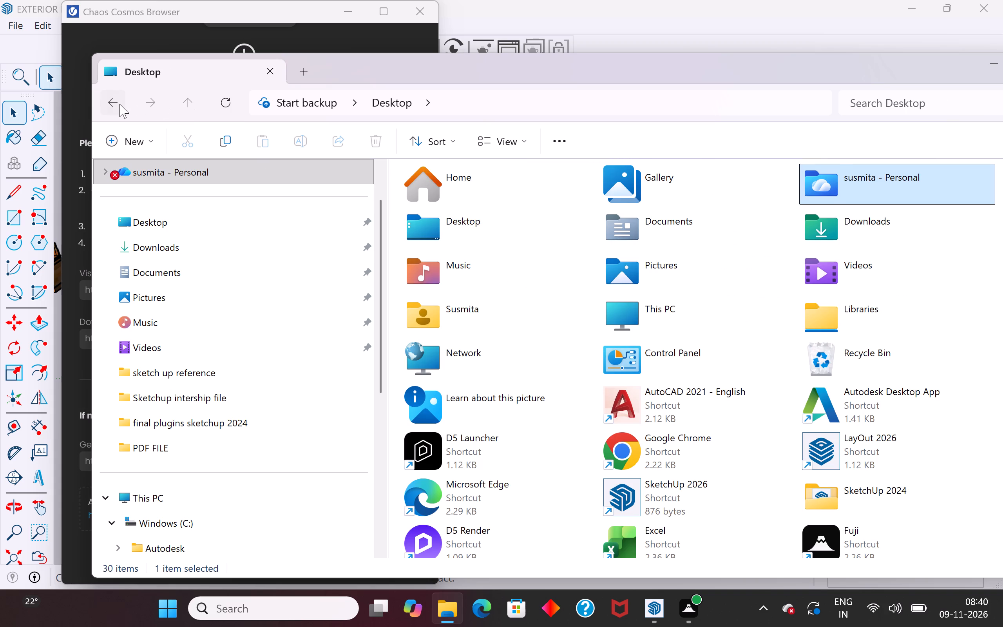
{"action": "left_click", "coordinate": [119, 104]}
Arrange the File Explorer window beside the Chaos Cosmos instructions so the full database directory path can be read.
{"action": "left_click_drag", "start_coordinate": [833, 58], "coordinate": [671, 24]}
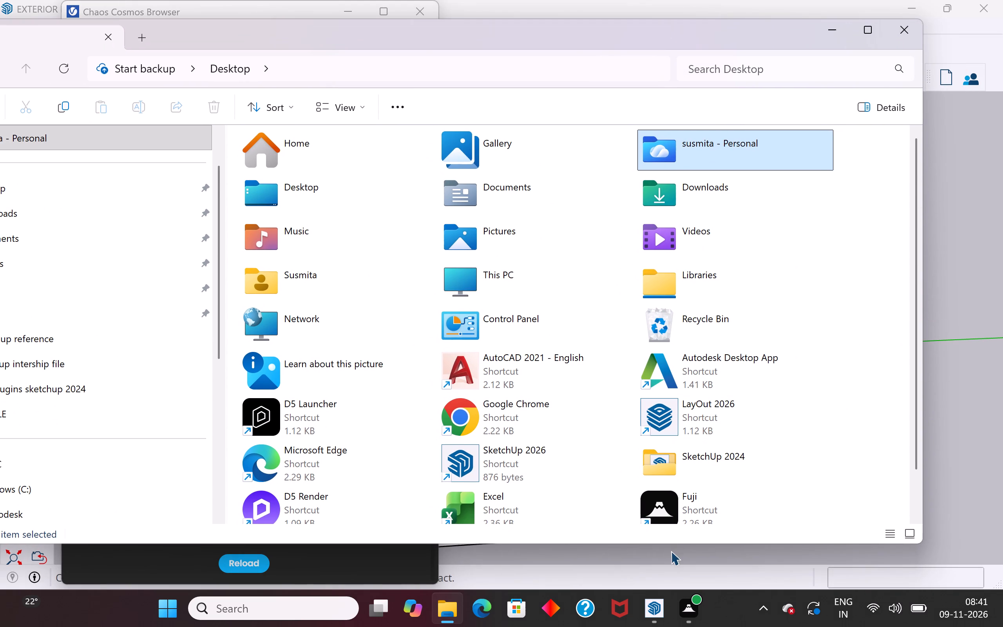
{"action": "left_click_drag", "start_coordinate": [677, 547], "coordinate": [690, 576]}
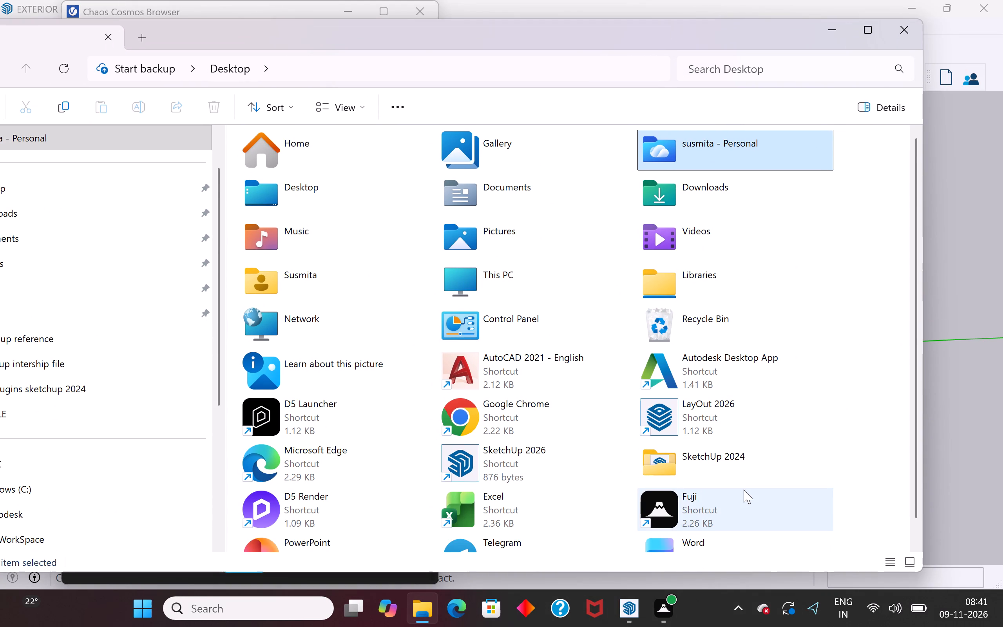
{"action": "scroll", "coordinate": [744, 489], "scroll_direction": "down", "scroll_amount": 3}
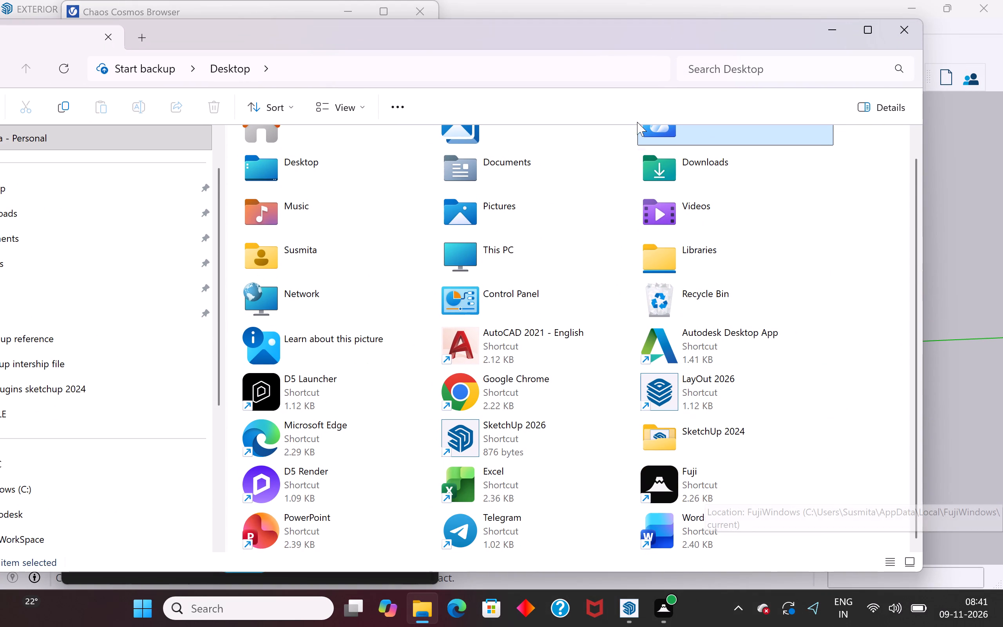
{"action": "left_click_drag", "start_coordinate": [569, 32], "coordinate": [788, 39]}
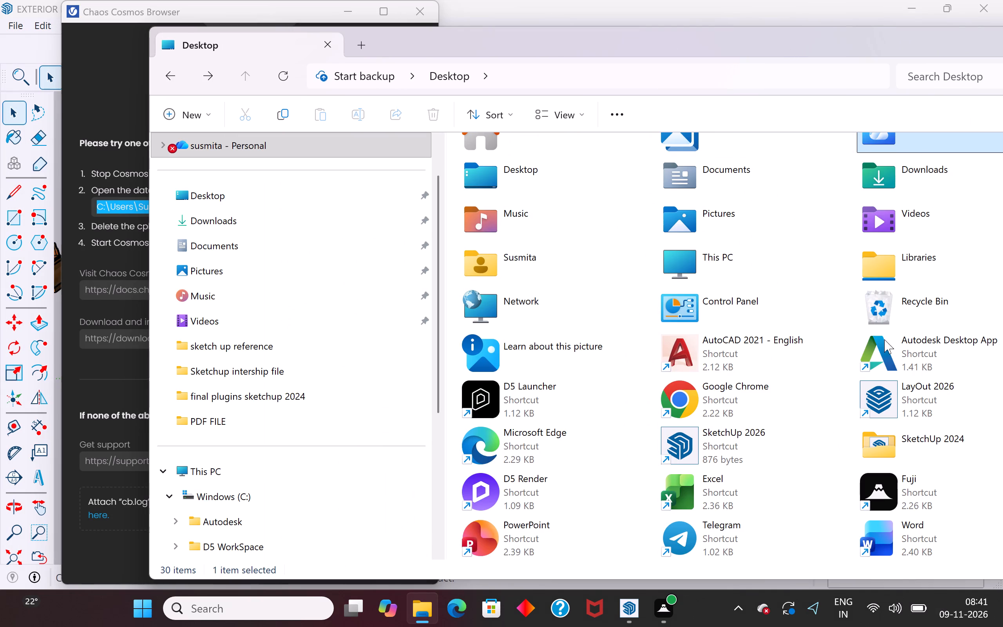
{"action": "left_click_drag", "start_coordinate": [587, 39], "coordinate": [751, 45]}
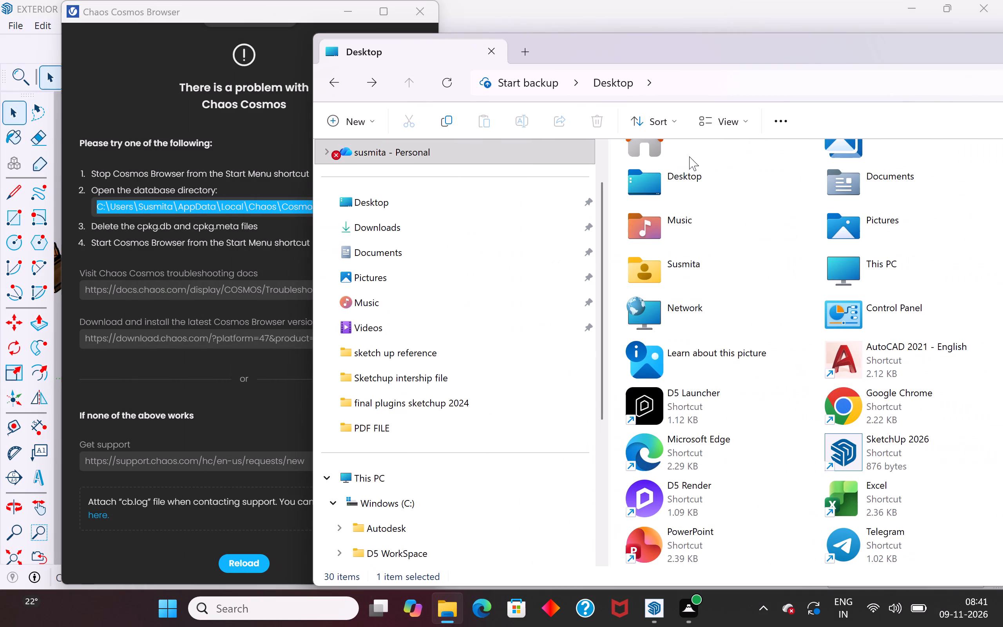
{"action": "left_click_drag", "start_coordinate": [562, 55], "coordinate": [646, 38]}
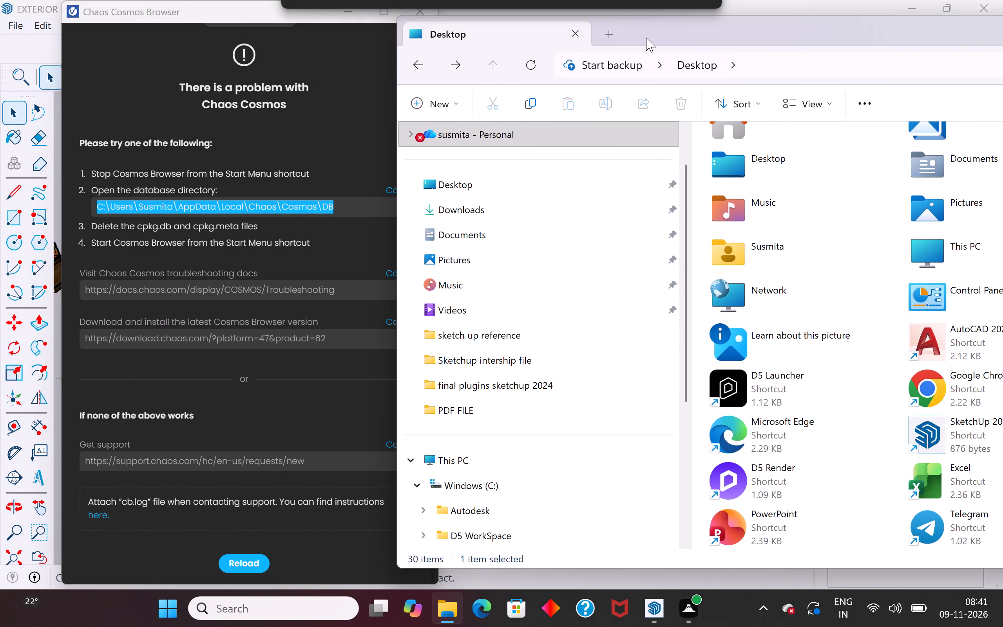
{"action": "left_click_drag", "start_coordinate": [646, 38], "coordinate": [646, 39]}
Open the user's profile folder through Windows (C:) and Users, enlarge the window, and check the listed folders for AppData.
{"action": "double_click", "coordinate": [555, 493]}
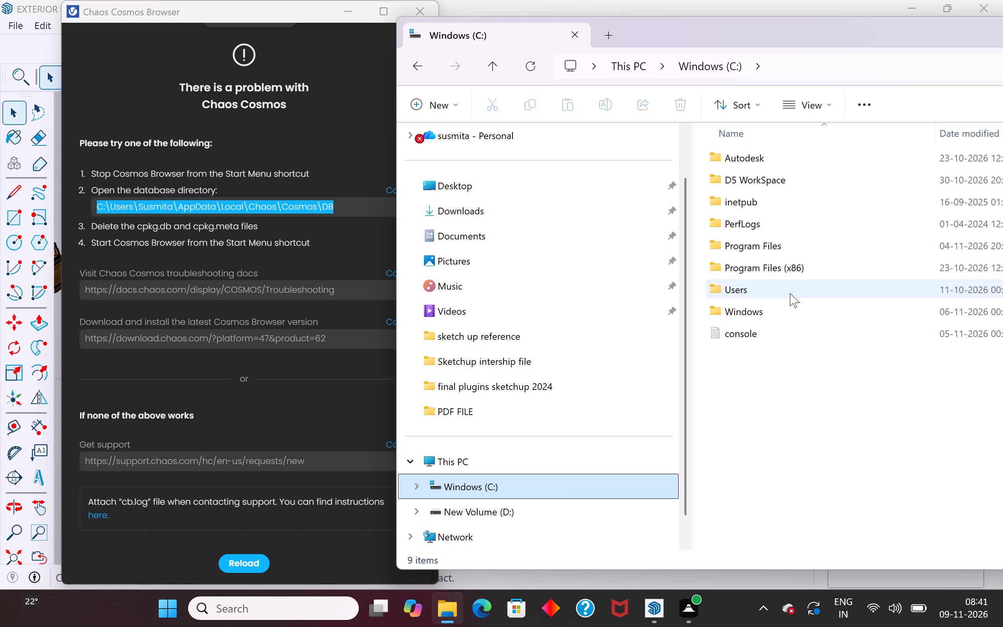
{"action": "double_click", "coordinate": [790, 293]}
{"action": "double_click", "coordinate": [776, 181]}
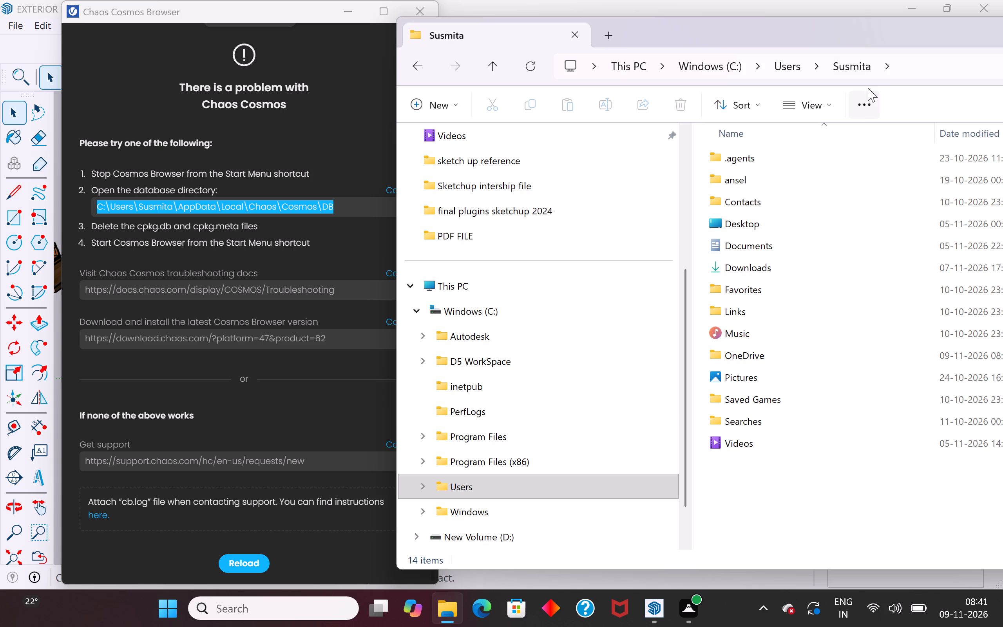
{"action": "left_click_drag", "start_coordinate": [894, 34], "coordinate": [637, 71]}
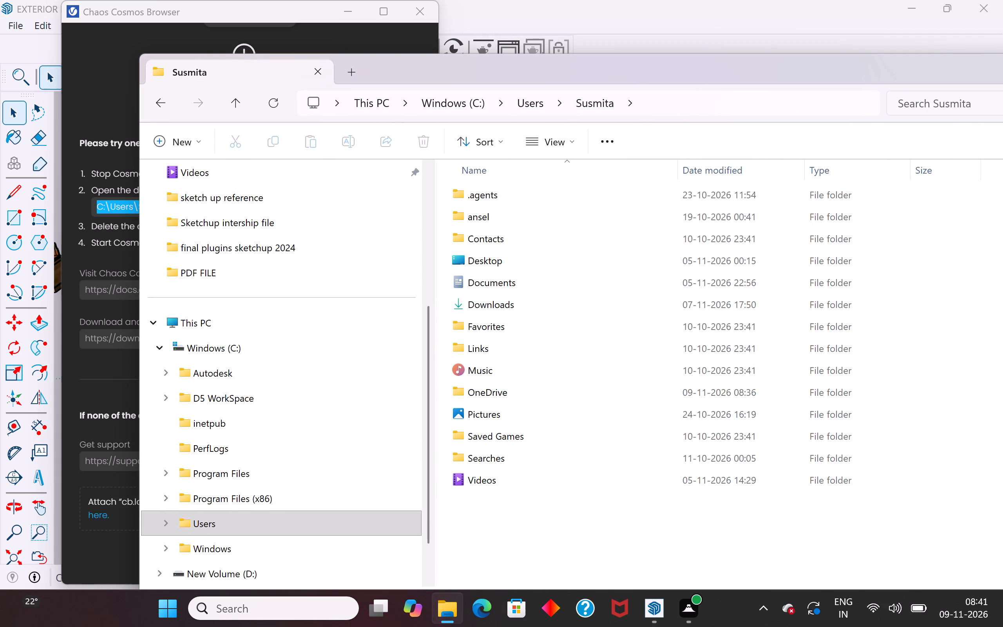
{"action": "left_click_drag", "start_coordinate": [891, 66], "coordinate": [818, 58]}
{"action": "left_click_drag", "start_coordinate": [903, 67], "coordinate": [859, 53]}
{"action": "left_click", "coordinate": [960, 38]}
{"action": "scroll", "coordinate": [741, 448], "scroll_direction": "down", "scroll_amount": 1}
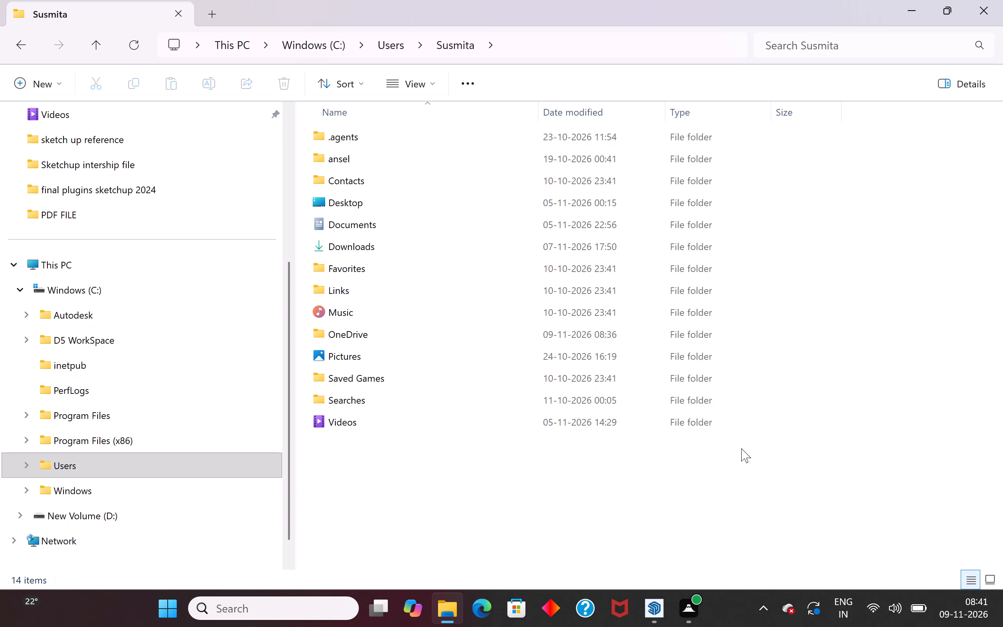
{"action": "scroll", "coordinate": [741, 448], "scroll_direction": "down", "scroll_amount": 3}
Search the user's profile folder for "appdata".
{"action": "left_click", "coordinate": [839, 48]}
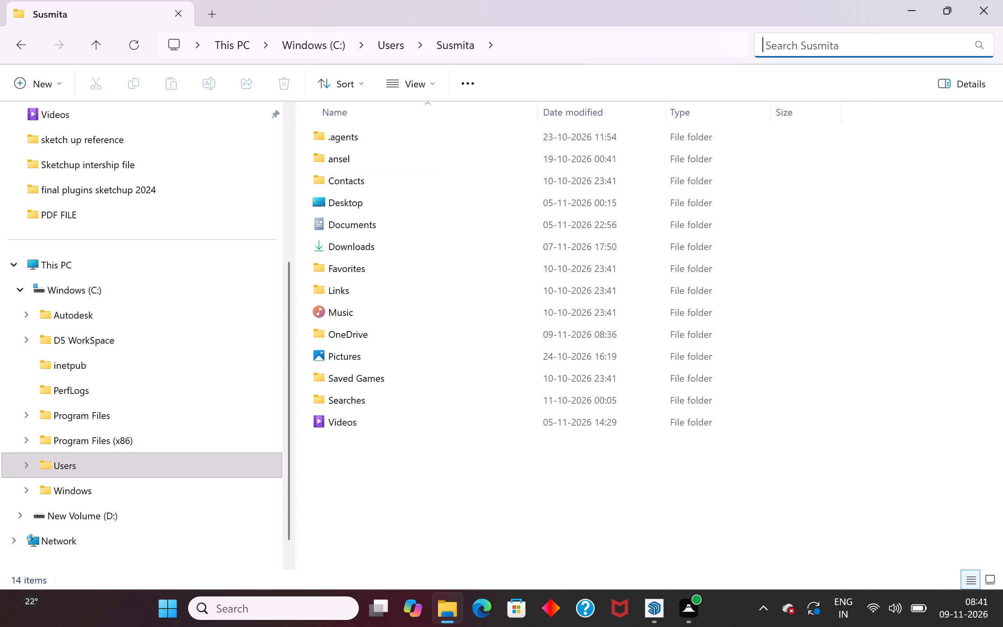
{"action": "key", "text": "a"}
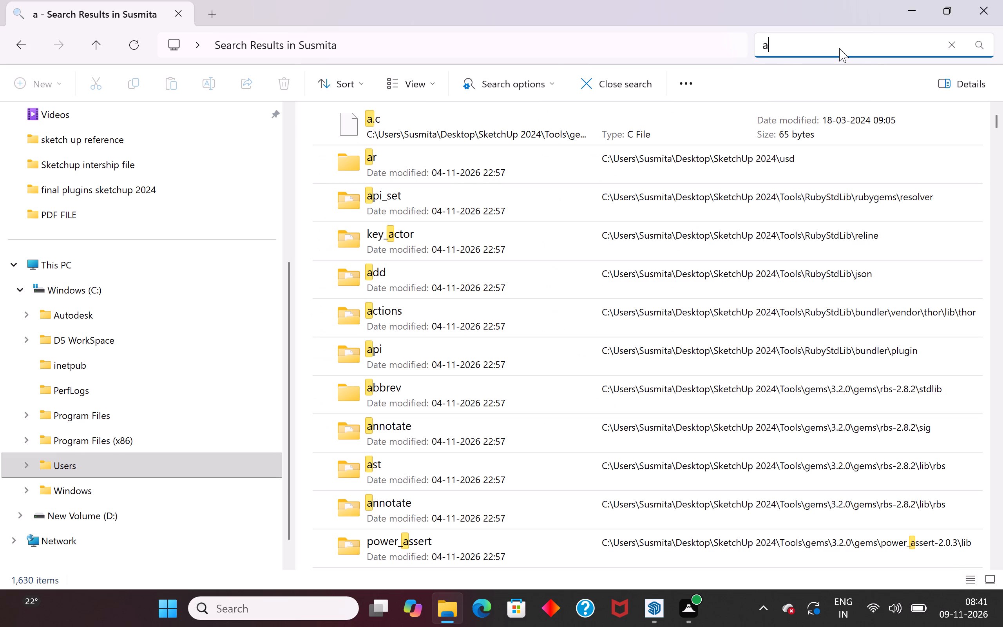
{"action": "type", "text": "pp"}
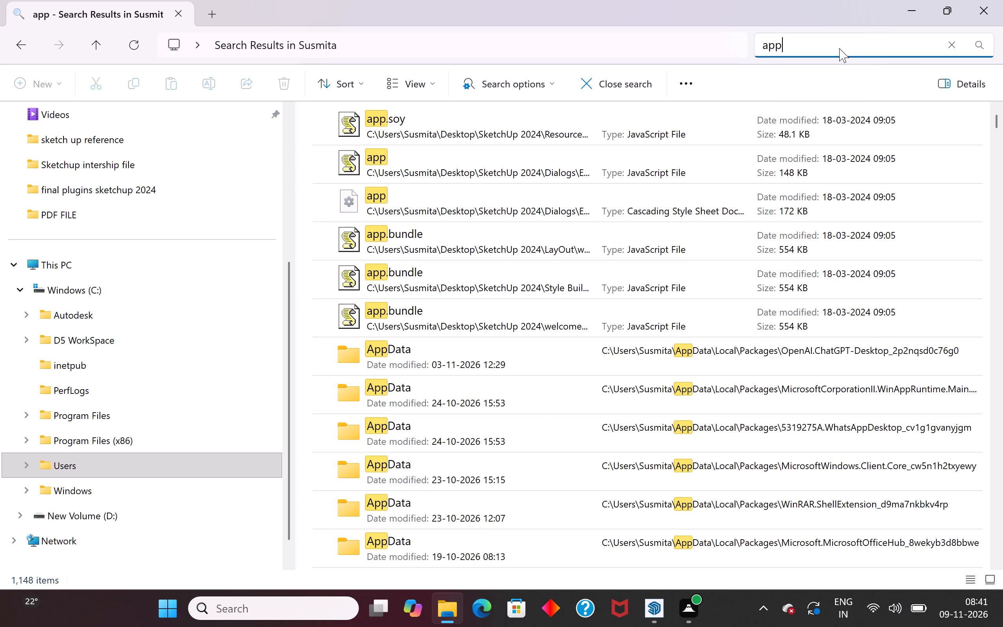
{"action": "type", "text": "dat"}
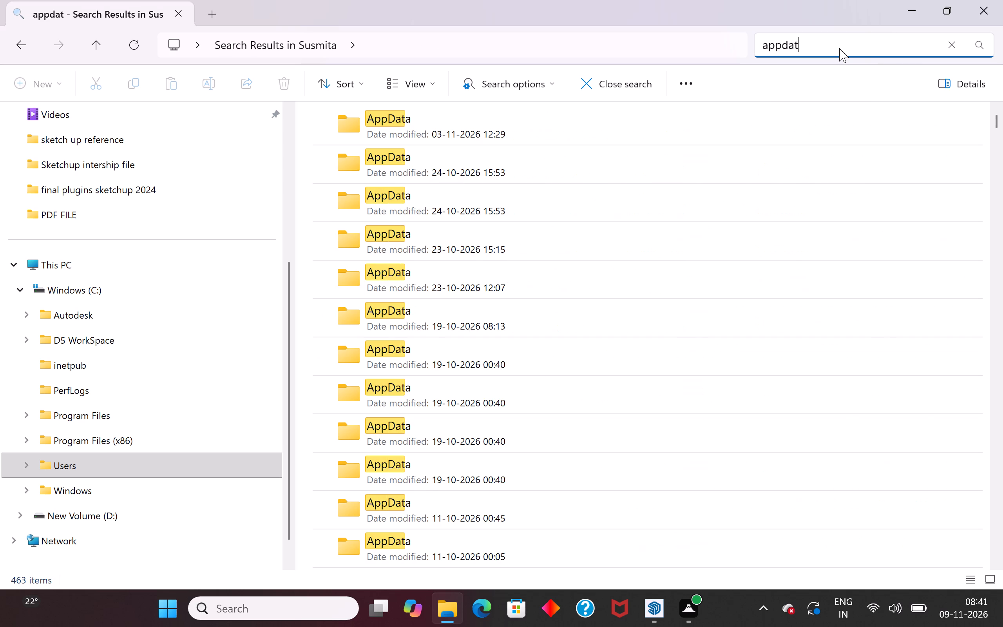
{"action": "key", "text": "a"}
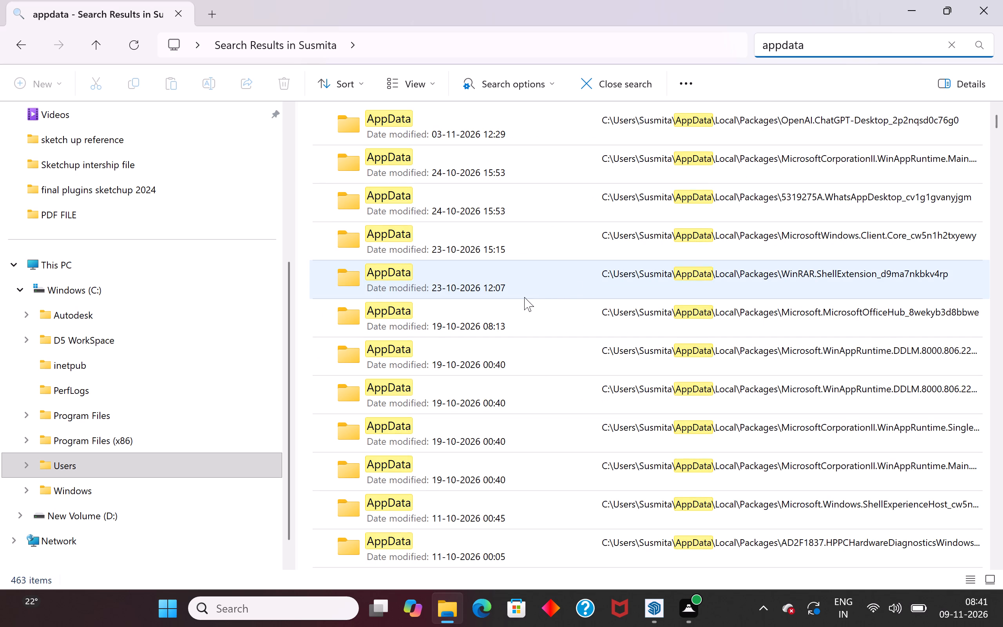
Look through the AppData search results and their paths for the Chaos Cosmos database directory.
{"action": "scroll", "coordinate": [524, 297], "scroll_direction": "down", "scroll_amount": 8}
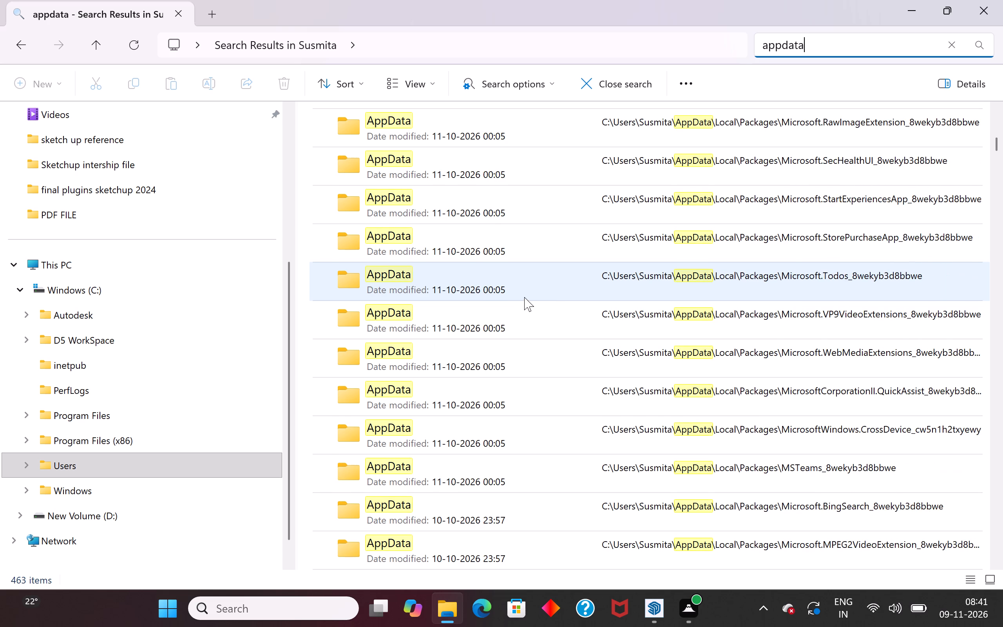
{"action": "scroll", "coordinate": [524, 297], "scroll_direction": "down", "scroll_amount": 17}
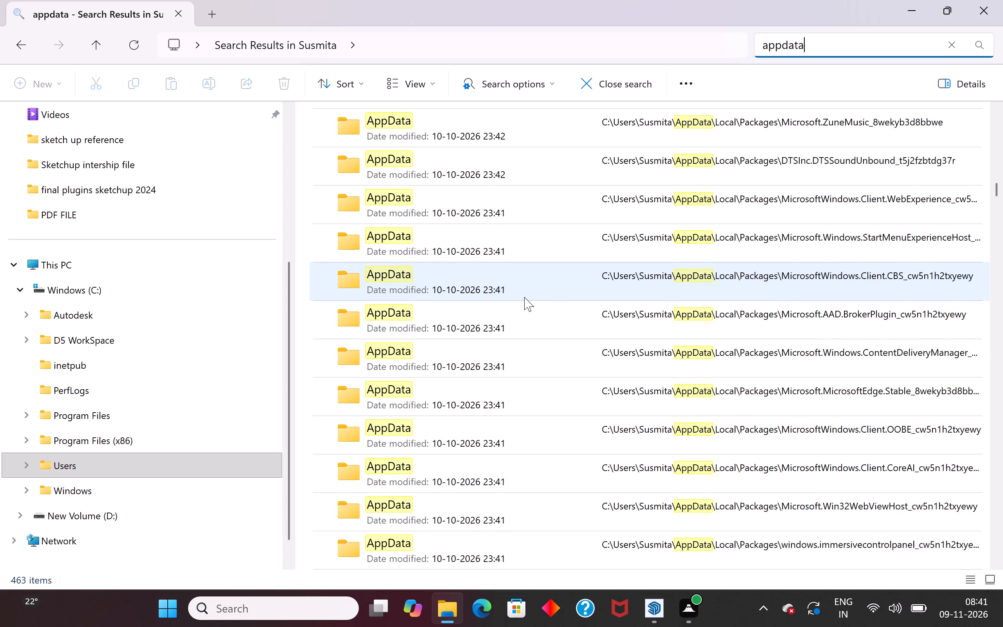
{"action": "scroll", "coordinate": [524, 297], "scroll_direction": "down", "scroll_amount": 5}
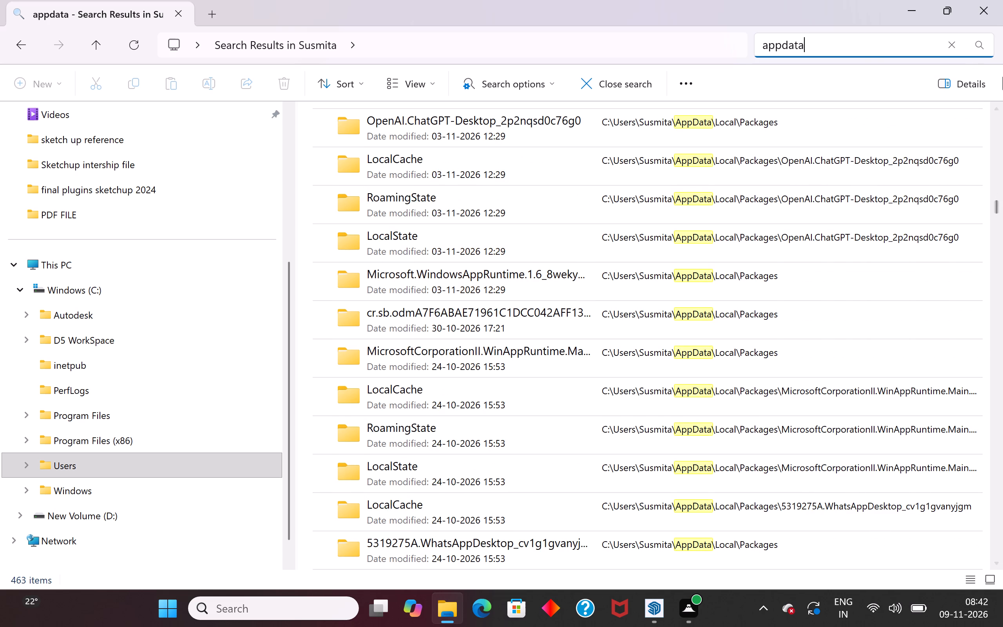
Close File Explorer and the Chaos Cosmos Browser to return to the SketchUp bedroom model.
{"action": "left_click", "coordinate": [981, 10]}
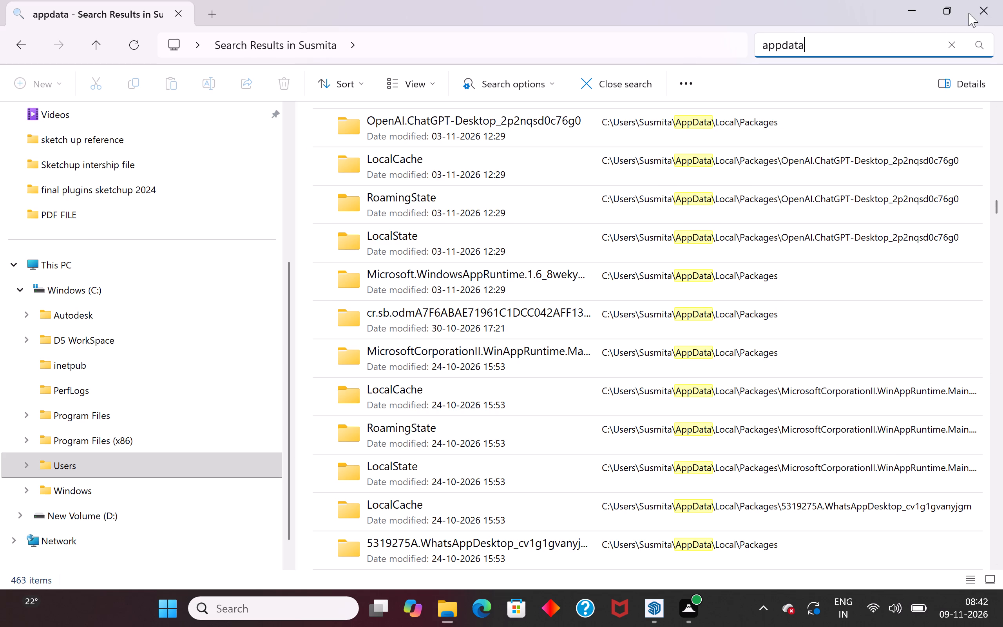
{"action": "left_click", "coordinate": [426, 11]}
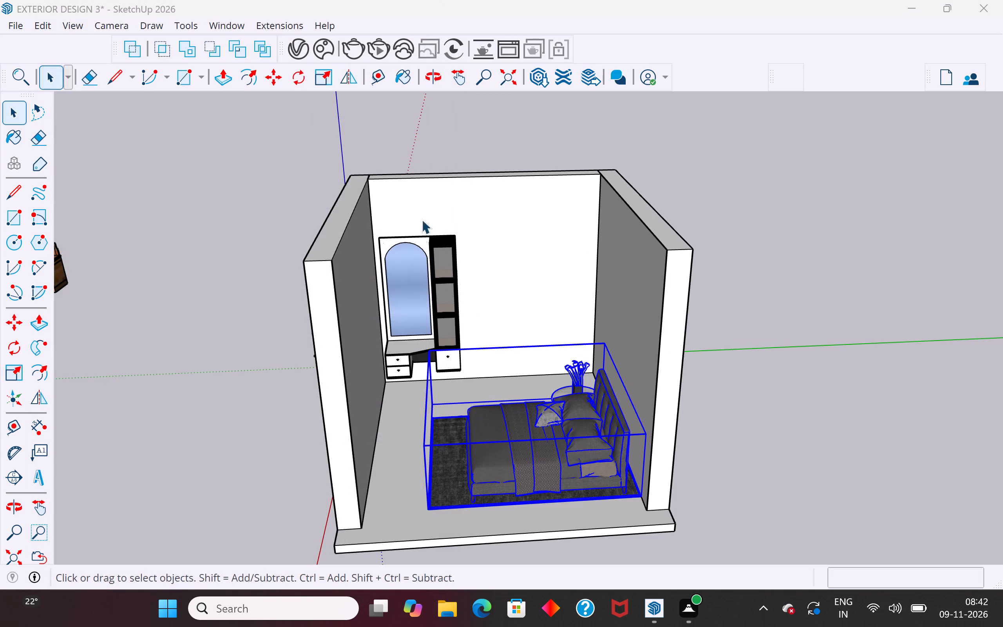
Clear the selection of the bed set in the bedroom.
{"action": "scroll", "coordinate": [416, 286], "scroll_direction": "down", "scroll_amount": 5}
{"action": "middle_click_drag", "start_coordinate": [427, 287], "coordinate": [426, 181]}
{"action": "left_click", "coordinate": [693, 254]}
Examine the bedroom from several angles, checking the mirror unit, bed, rug and walls.
{"action": "scroll", "coordinate": [528, 391], "scroll_direction": "up", "scroll_amount": 4}
{"action": "middle_click_drag", "start_coordinate": [495, 384], "coordinate": [437, 475]}
{"action": "scroll", "coordinate": [436, 473], "scroll_direction": "up", "scroll_amount": 6}
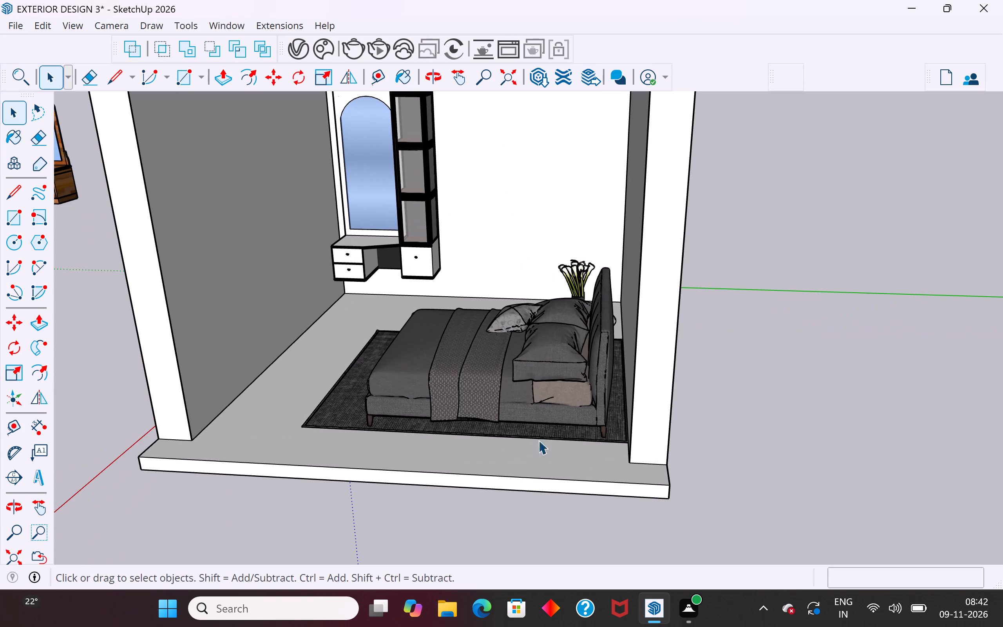
{"action": "scroll", "coordinate": [545, 460], "scroll_direction": "down", "scroll_amount": 5}
{"action": "scroll", "coordinate": [478, 390], "scroll_direction": "down", "scroll_amount": 1}
{"action": "middle_click_drag", "start_coordinate": [487, 395], "coordinate": [529, 375]}
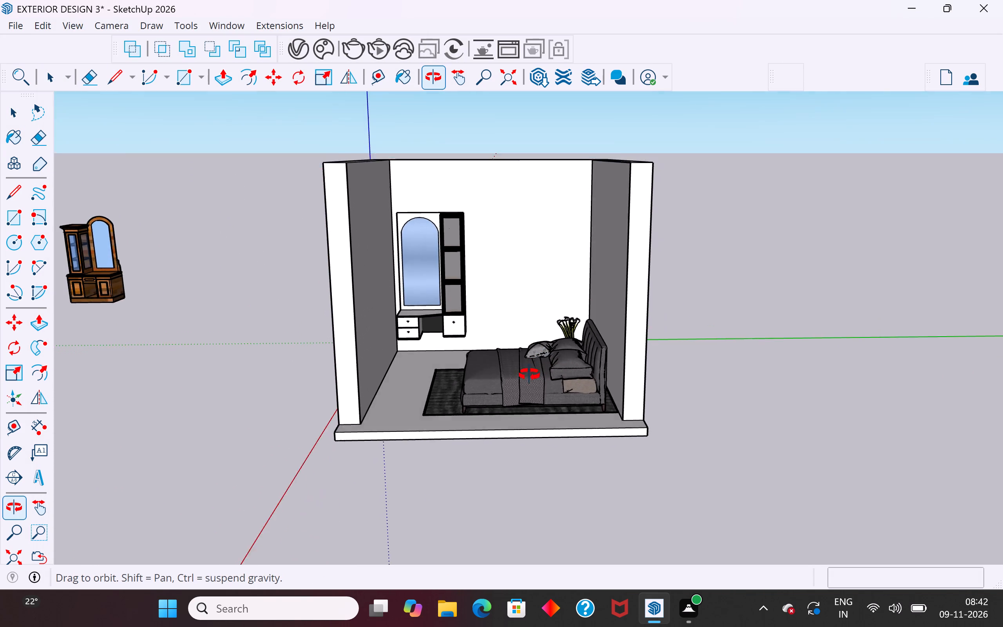
{"action": "middle_click_drag", "start_coordinate": [529, 375], "coordinate": [529, 393]}
{"action": "scroll", "coordinate": [429, 223], "scroll_direction": "up", "scroll_amount": 4}
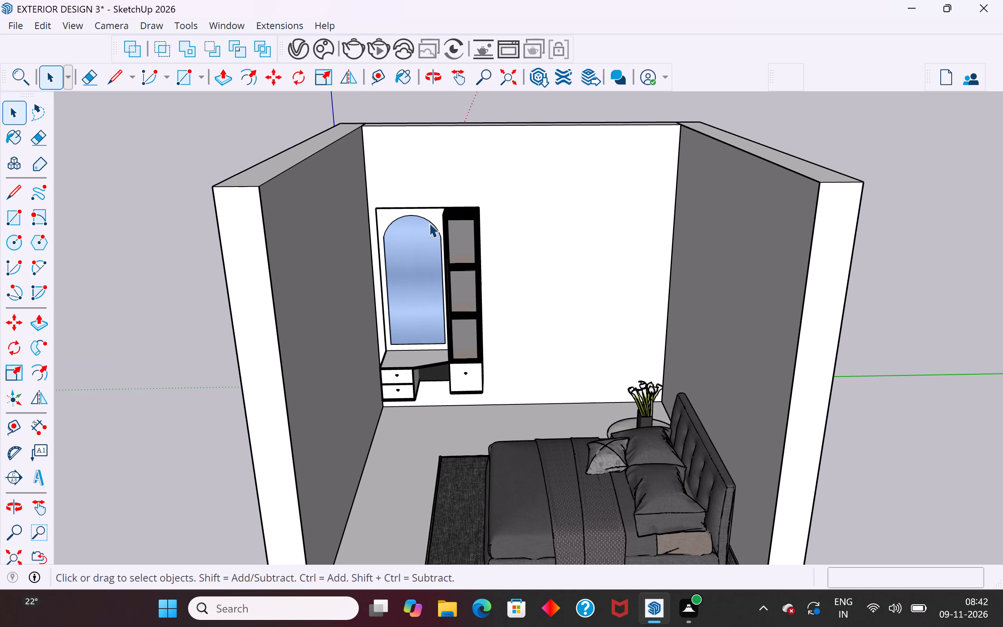
{"action": "scroll", "coordinate": [429, 223], "scroll_direction": "up", "scroll_amount": 3}
{"action": "scroll", "coordinate": [406, 300], "scroll_direction": "down", "scroll_amount": 4}
{"action": "middle_click_drag", "start_coordinate": [451, 287], "coordinate": [444, 317]}
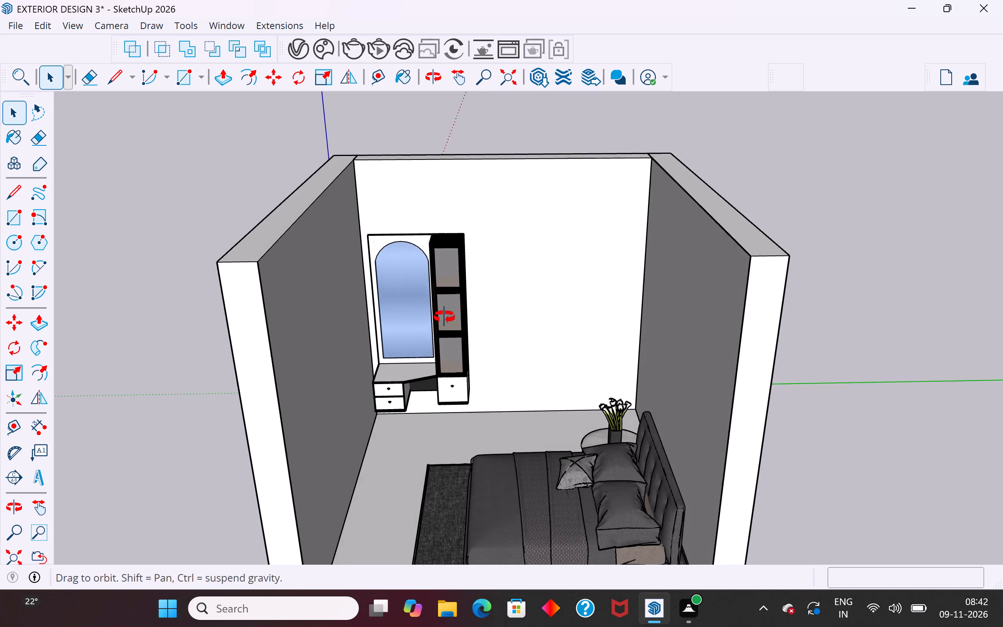
{"action": "middle_click_drag", "start_coordinate": [444, 317], "coordinate": [465, 188]}
{"action": "scroll", "coordinate": [454, 218], "scroll_direction": "down", "scroll_amount": 4}
{"action": "middle_click_drag", "start_coordinate": [514, 370], "coordinate": [511, 456]}
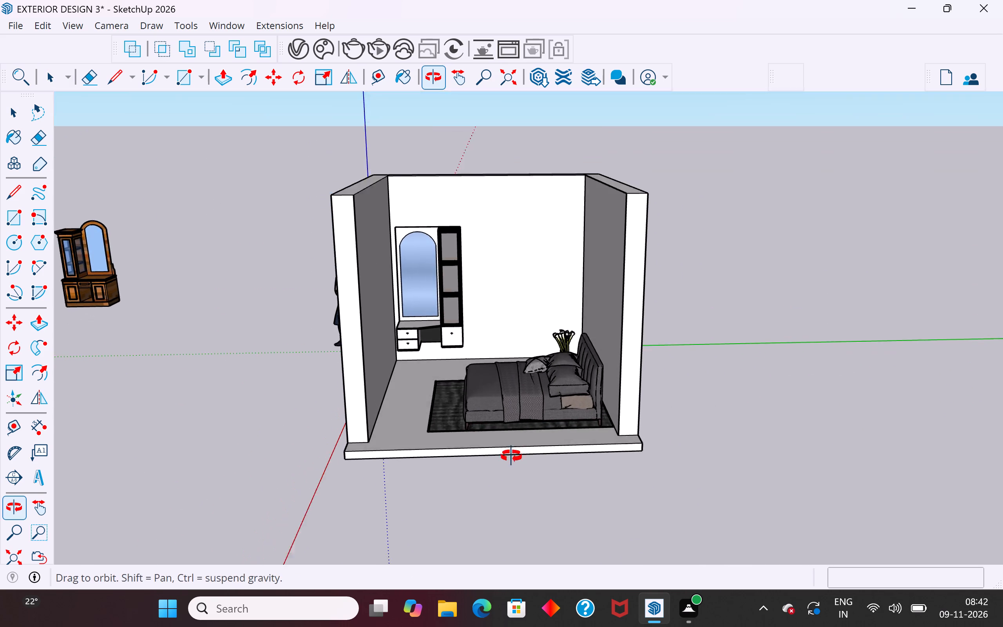
{"action": "middle_click_drag", "start_coordinate": [511, 456], "coordinate": [511, 463]}
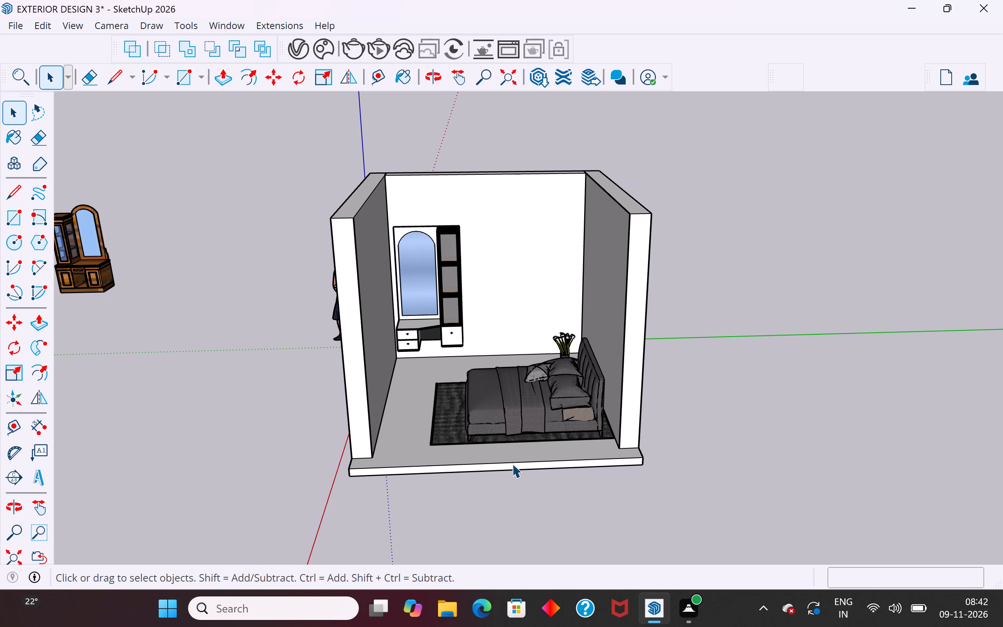
{"action": "scroll", "coordinate": [462, 301], "scroll_direction": "up", "scroll_amount": 3}
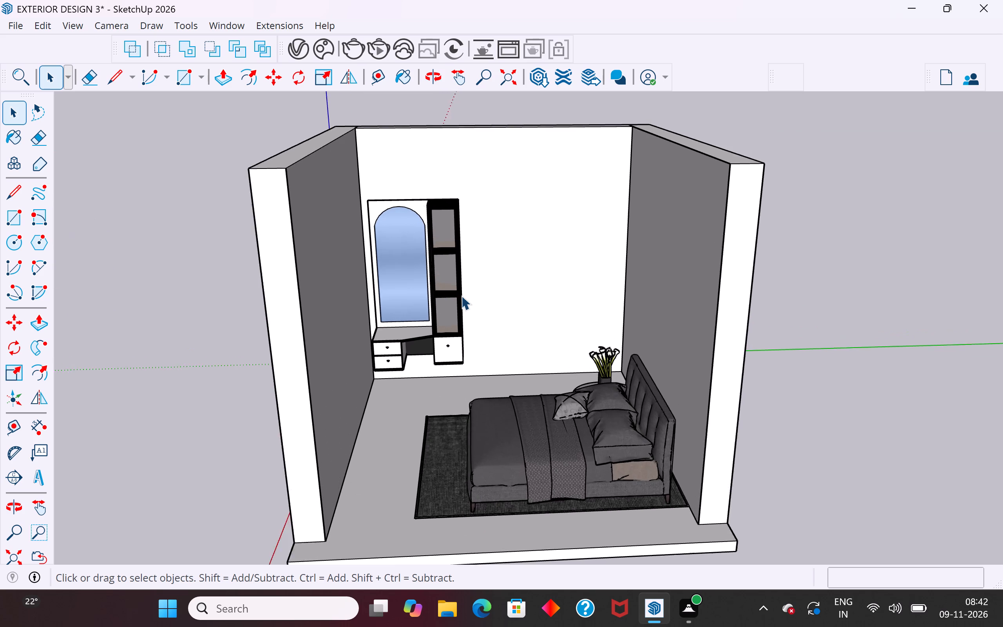
{"action": "scroll", "coordinate": [461, 295], "scroll_direction": "up", "scroll_amount": 1}
{"action": "middle_click_drag", "start_coordinate": [461, 314], "coordinate": [402, 259]}
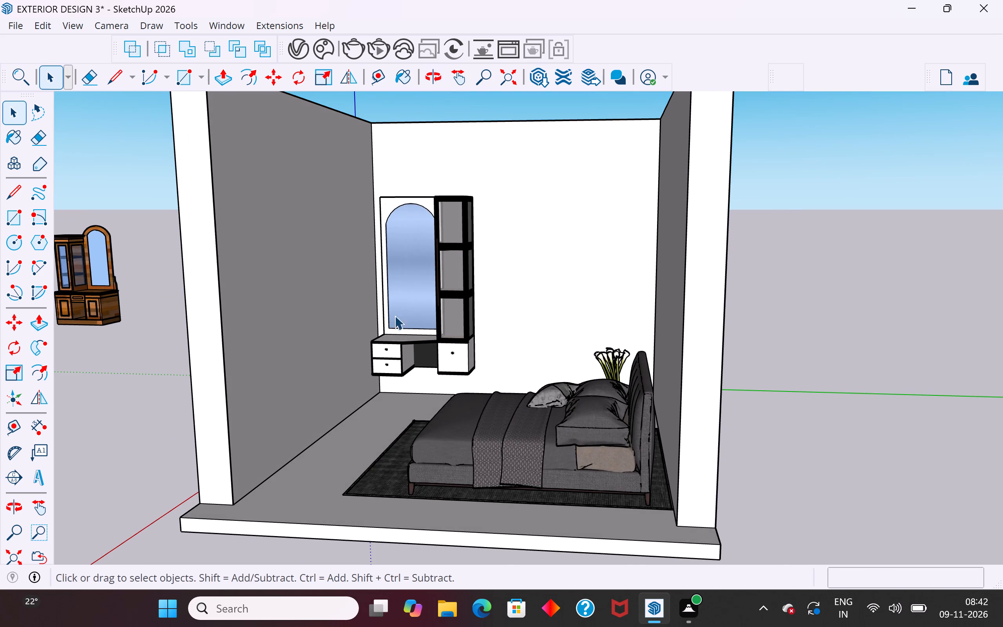
{"action": "scroll", "coordinate": [394, 406], "scroll_direction": "up", "scroll_amount": 1}
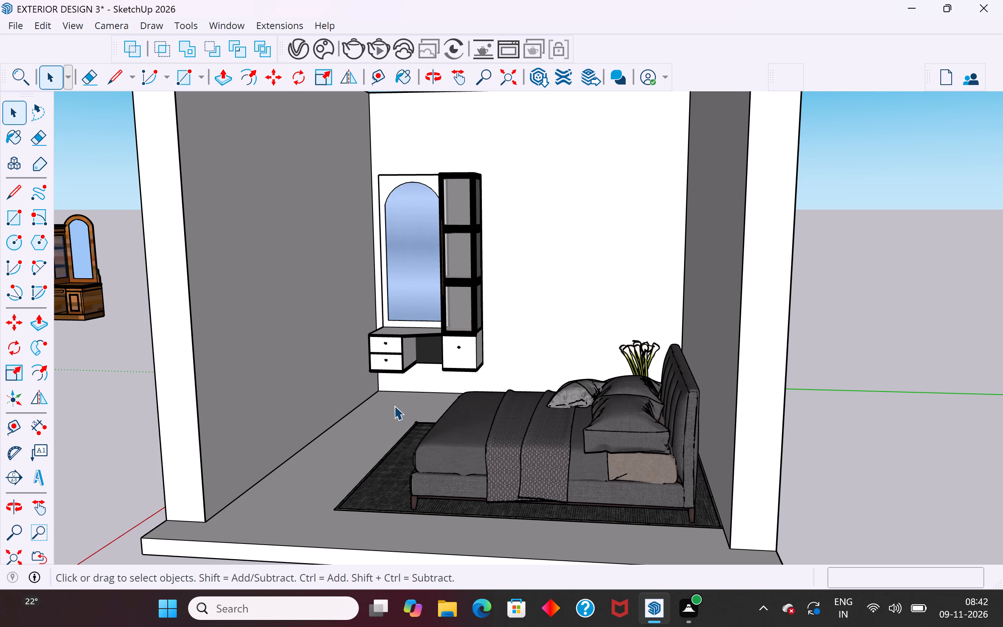
{"action": "scroll", "coordinate": [394, 406], "scroll_direction": "down", "scroll_amount": 3}
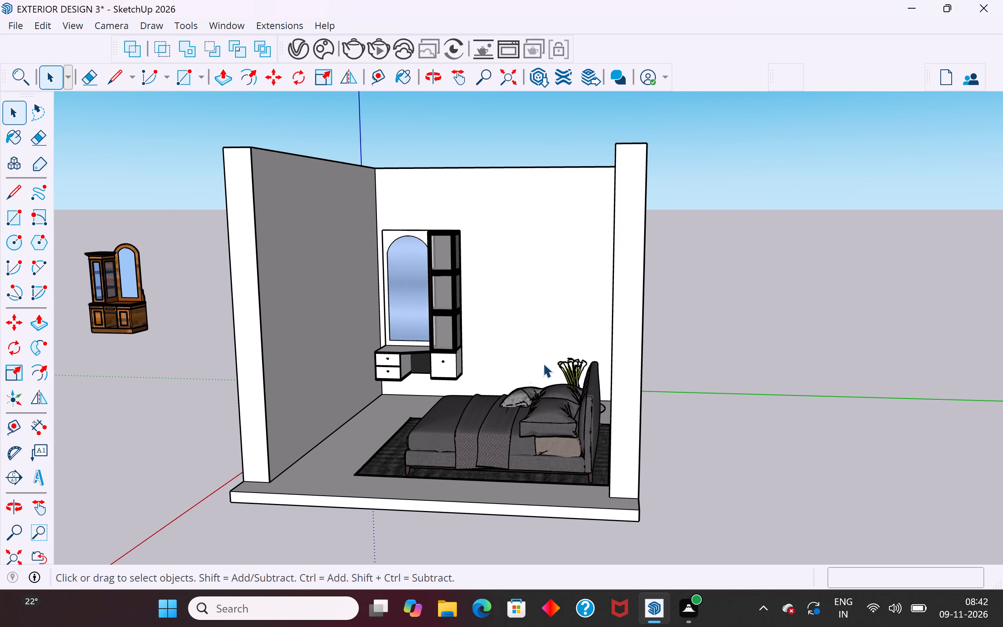
{"action": "scroll", "coordinate": [543, 363], "scroll_direction": "down", "scroll_amount": 1}
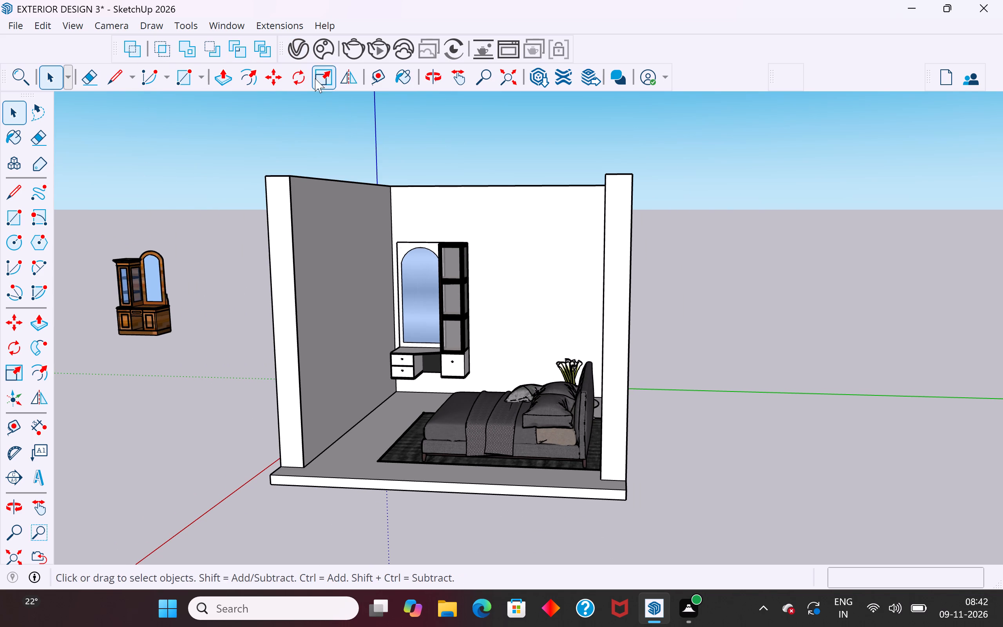
Open the V-Ray Asset Editor, look through the scene's materials up to the start of the list, and close it.
{"action": "double_click", "coordinate": [289, 44]}
{"action": "scroll", "coordinate": [460, 336], "scroll_direction": "up", "scroll_amount": 2}
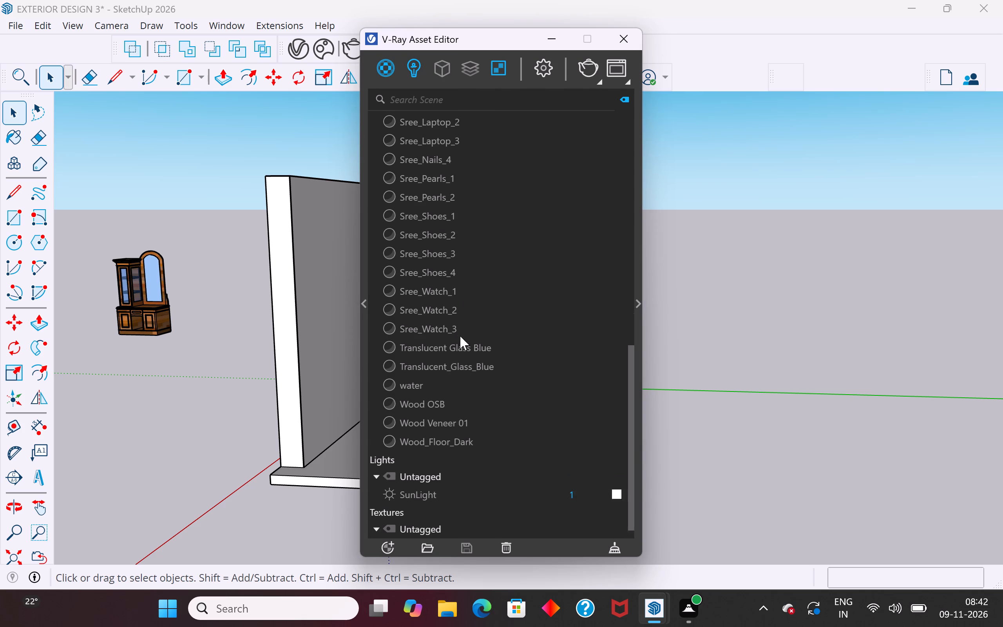
{"action": "scroll", "coordinate": [460, 336], "scroll_direction": "up", "scroll_amount": 15}
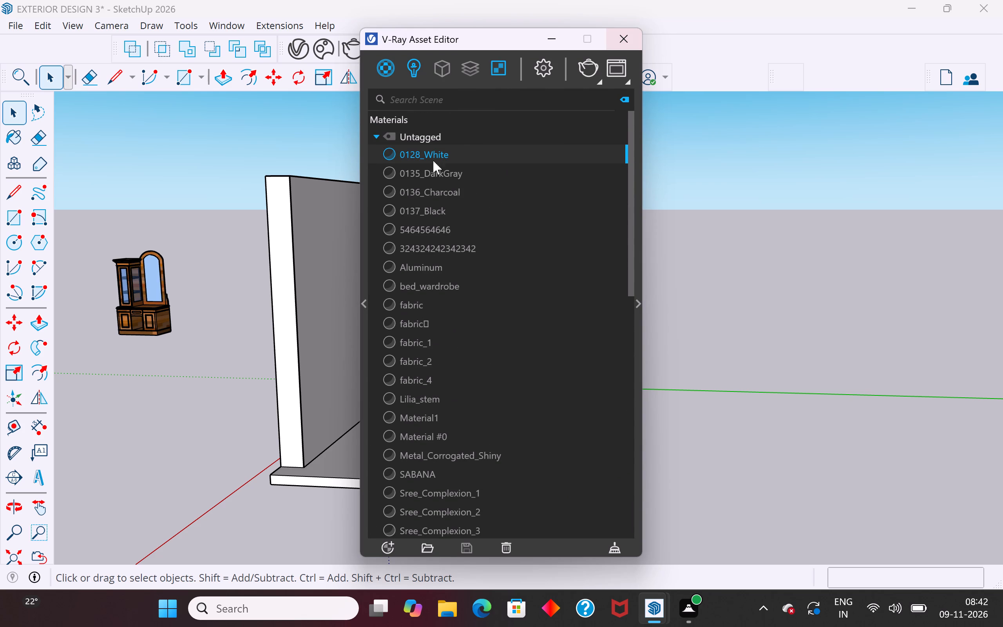
{"action": "left_click", "coordinate": [623, 42]}
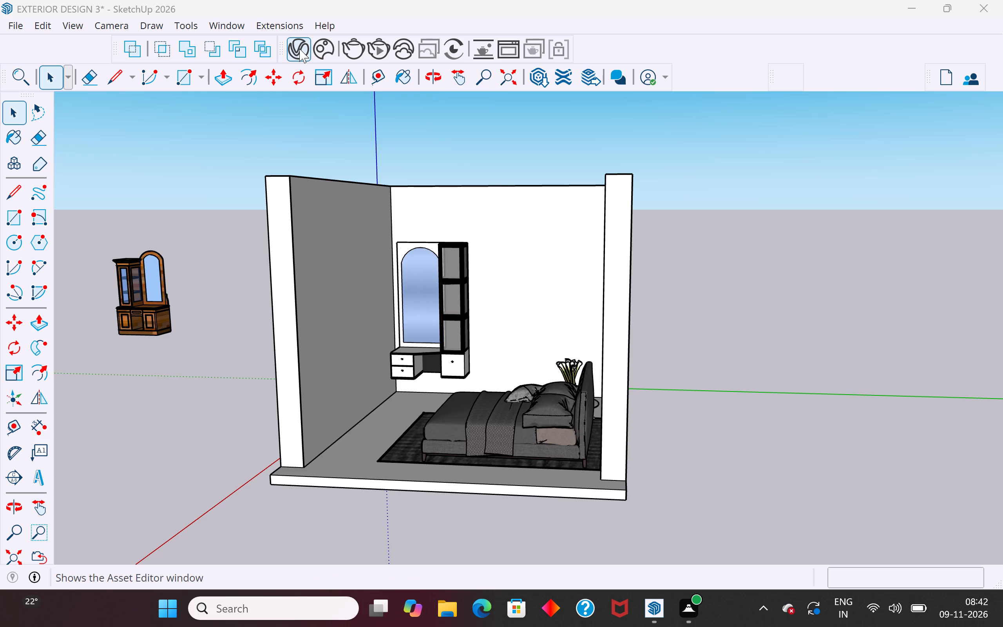
Open the V-Ray Asset Editor, look through the scene's materials, lights and textures, toggle the lights category, and close it.
{"action": "left_click", "coordinate": [299, 49]}
{"action": "scroll", "coordinate": [444, 437], "scroll_direction": "down", "scroll_amount": 2}
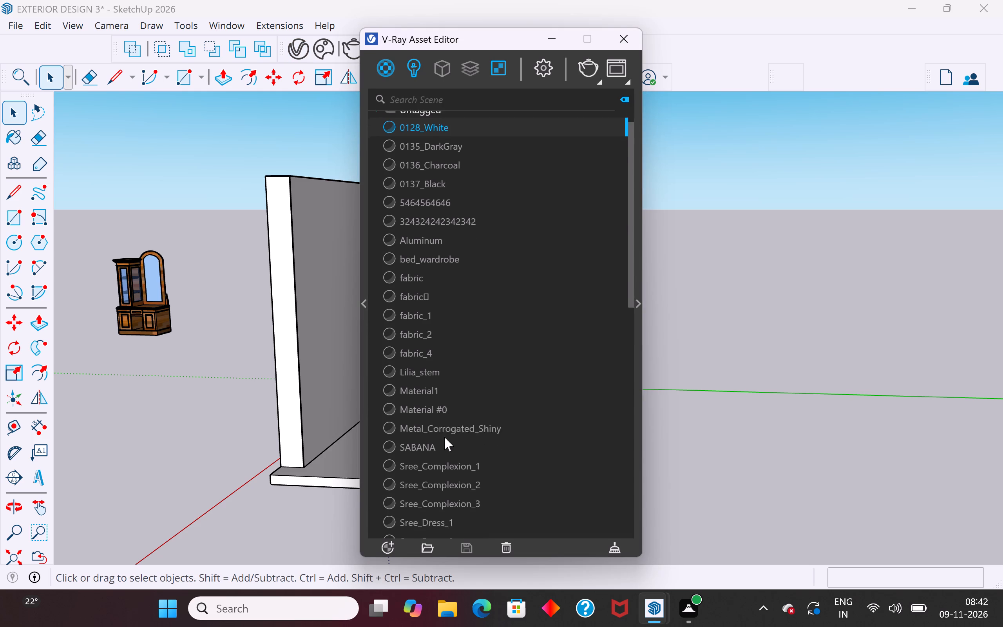
{"action": "scroll", "coordinate": [444, 437], "scroll_direction": "down", "scroll_amount": 12}
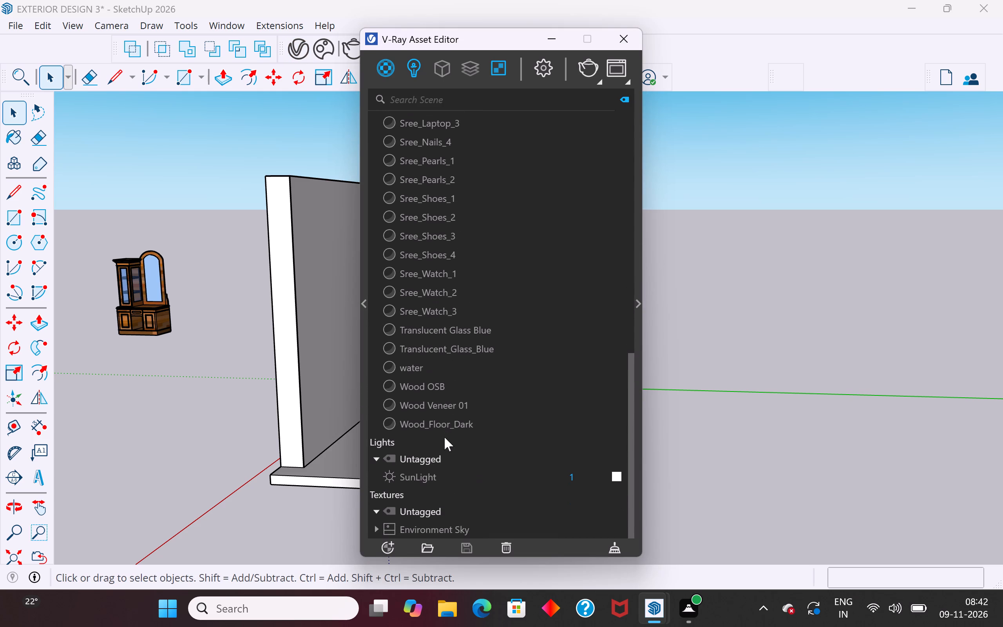
{"action": "scroll", "coordinate": [444, 437], "scroll_direction": "up", "scroll_amount": 7}
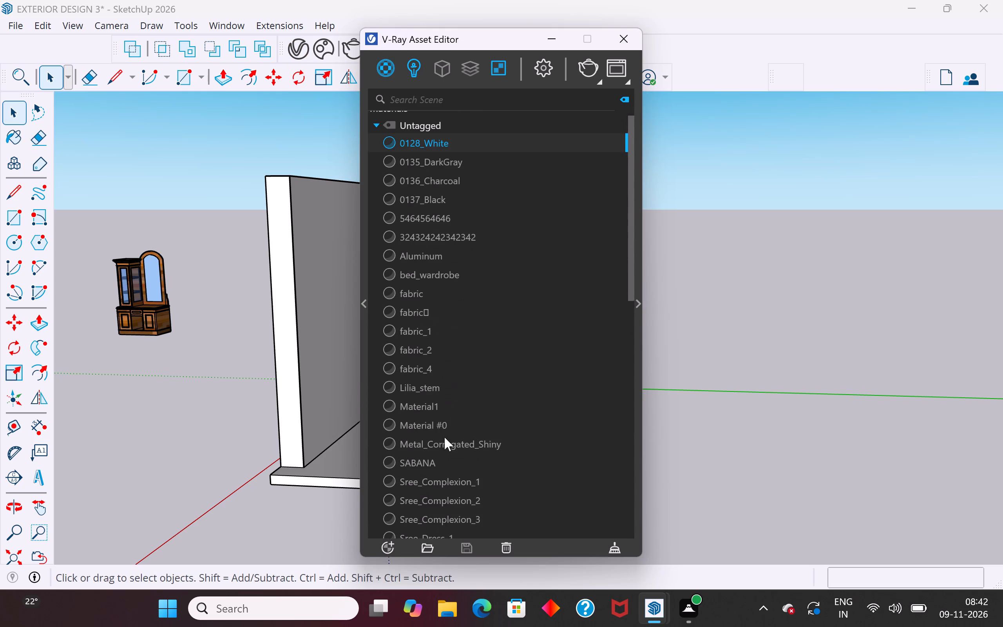
{"action": "scroll", "coordinate": [444, 437], "scroll_direction": "up", "scroll_amount": 5}
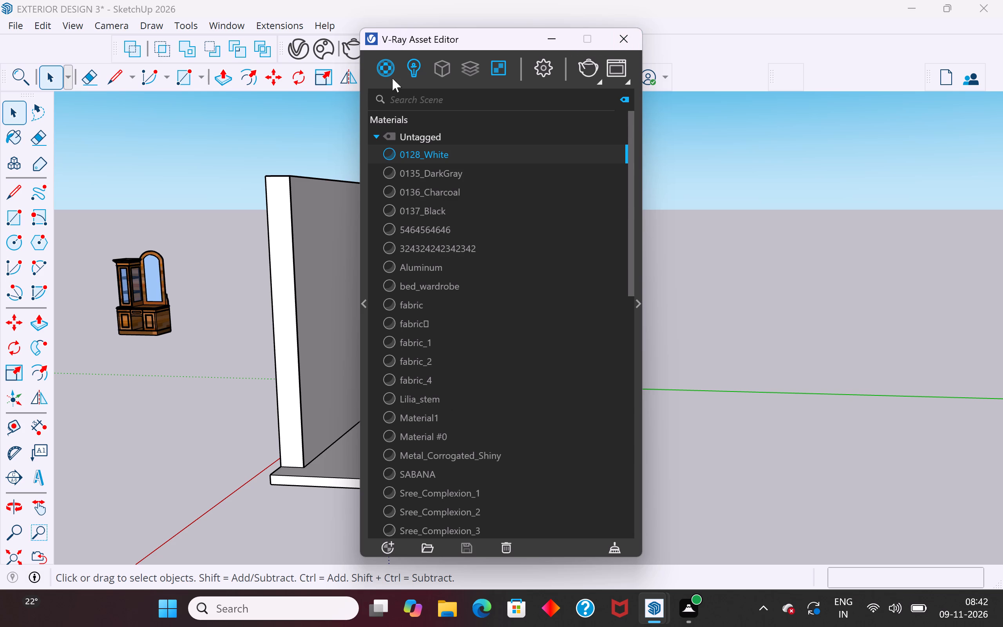
{"action": "left_click", "coordinate": [411, 67]}
{"action": "left_click", "coordinate": [624, 34]}
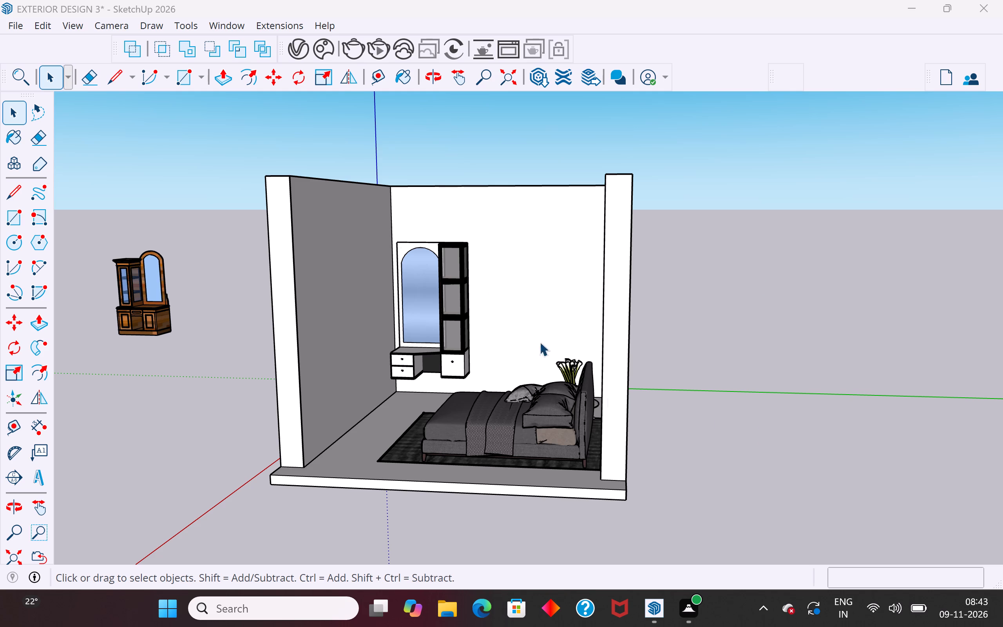
Open the Chaos Cosmos Browser, follow its cb.log instructions link to Chrome, and accept all cookies on the Chaos Docs site.
{"action": "left_click", "coordinate": [328, 51]}
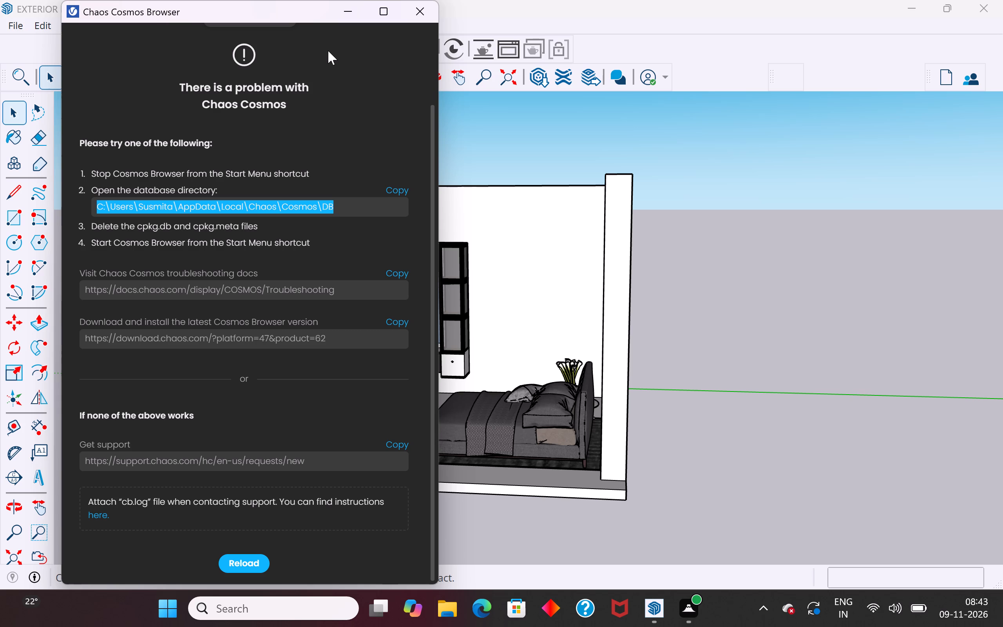
{"action": "scroll", "coordinate": [291, 410], "scroll_direction": "down", "scroll_amount": 5}
{"action": "left_click", "coordinate": [98, 519]}
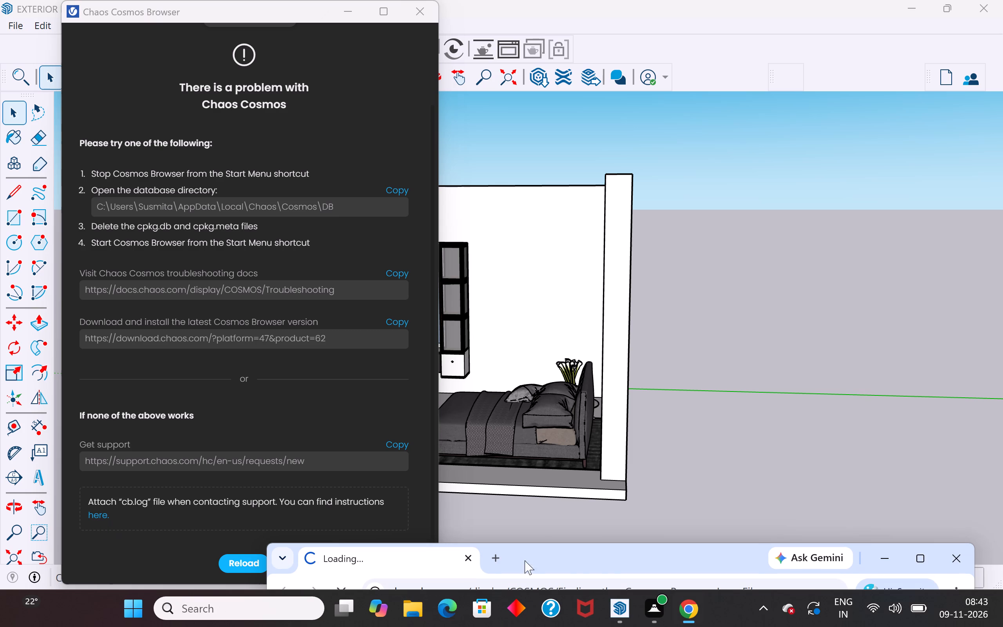
{"action": "left_click_drag", "start_coordinate": [605, 565], "coordinate": [574, 193]}
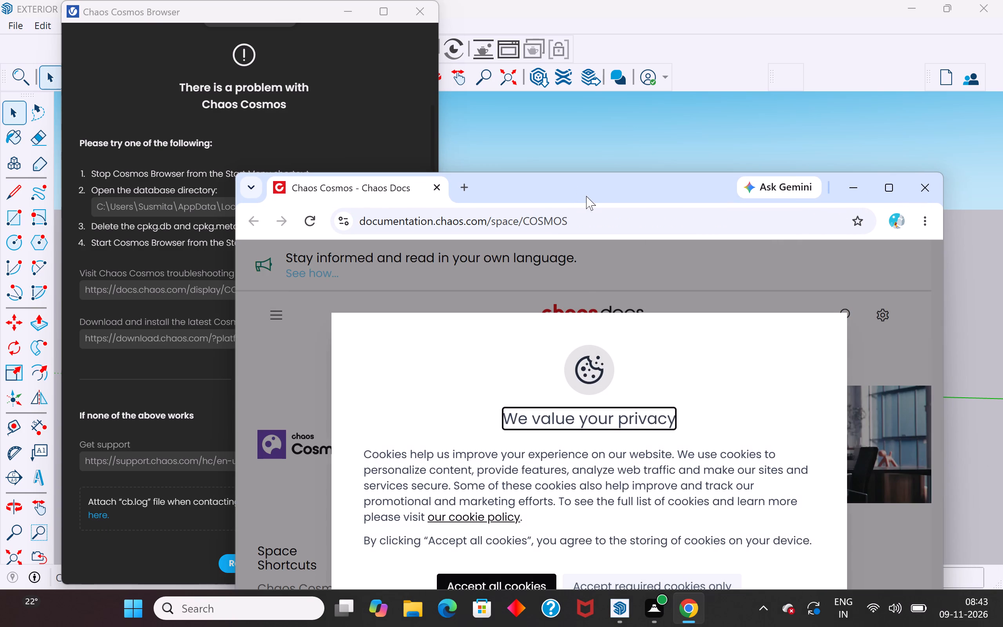
{"action": "left_click_drag", "start_coordinate": [586, 196], "coordinate": [556, 75]}
{"action": "left_click", "coordinate": [451, 466]}
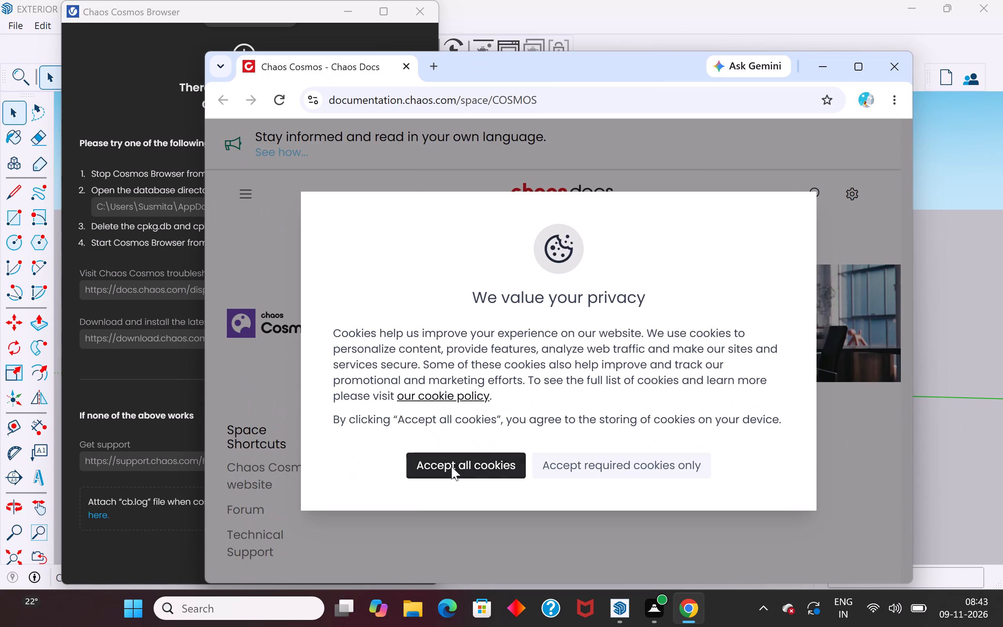
{"action": "left_click_drag", "start_coordinate": [579, 59], "coordinate": [558, 22]}
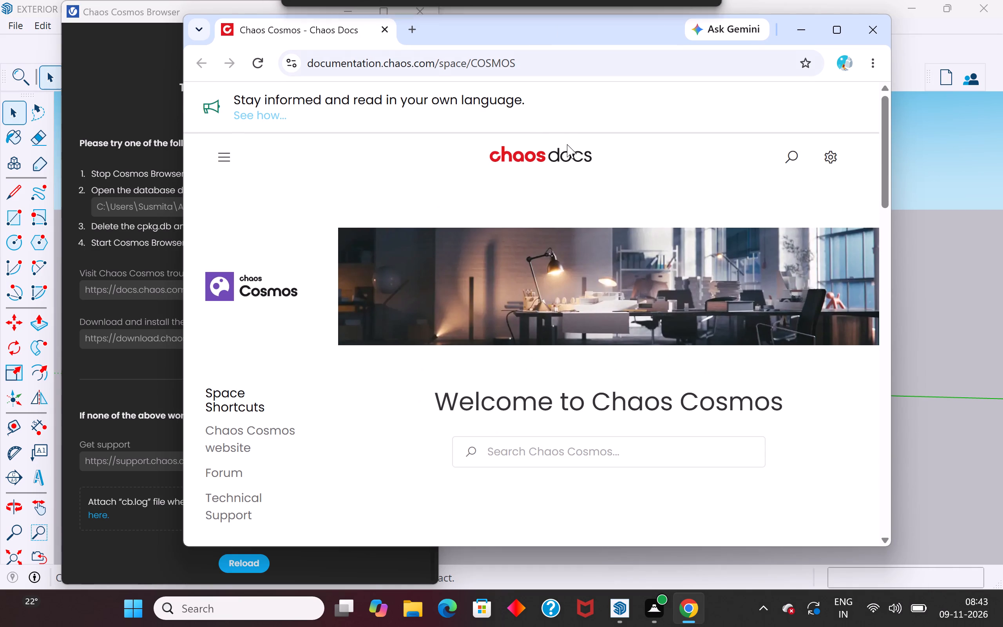
{"action": "left_click_drag", "start_coordinate": [484, 547], "coordinate": [498, 584]}
Look through the Chaos Cosmos documentation page down to its footer.
{"action": "scroll", "coordinate": [502, 514], "scroll_direction": "down", "scroll_amount": 5}
{"action": "scroll", "coordinate": [502, 514], "scroll_direction": "up", "scroll_amount": 5}
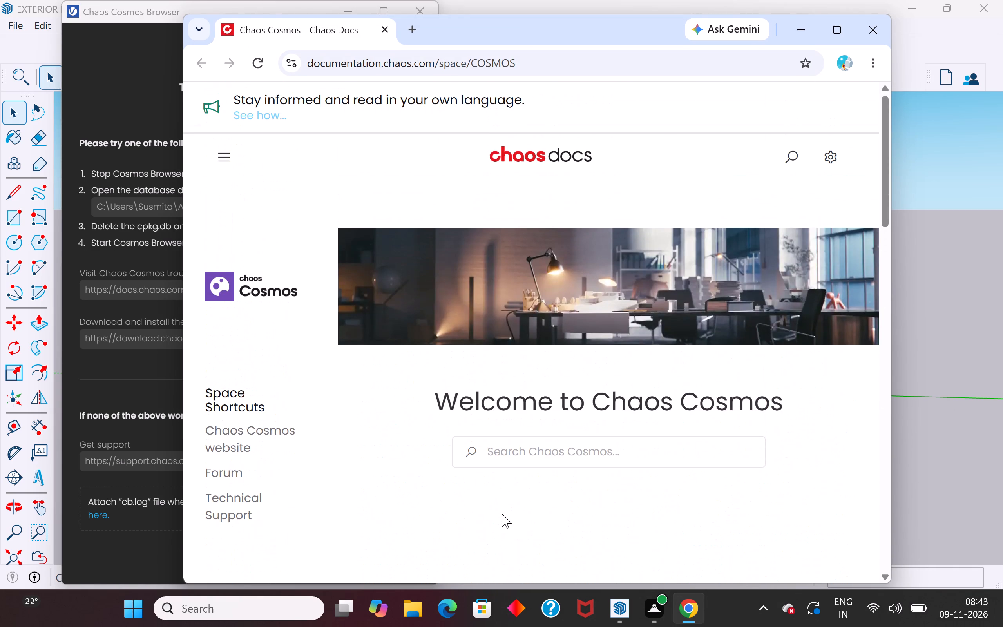
{"action": "scroll", "coordinate": [502, 514], "scroll_direction": "down", "scroll_amount": 12}
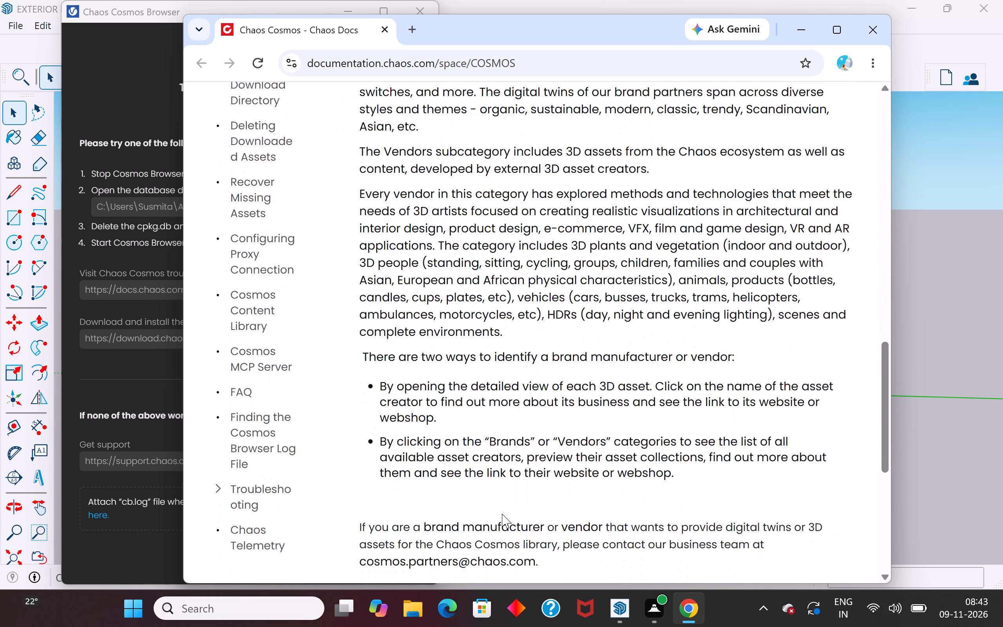
{"action": "scroll", "coordinate": [502, 514], "scroll_direction": "down", "scroll_amount": 11}
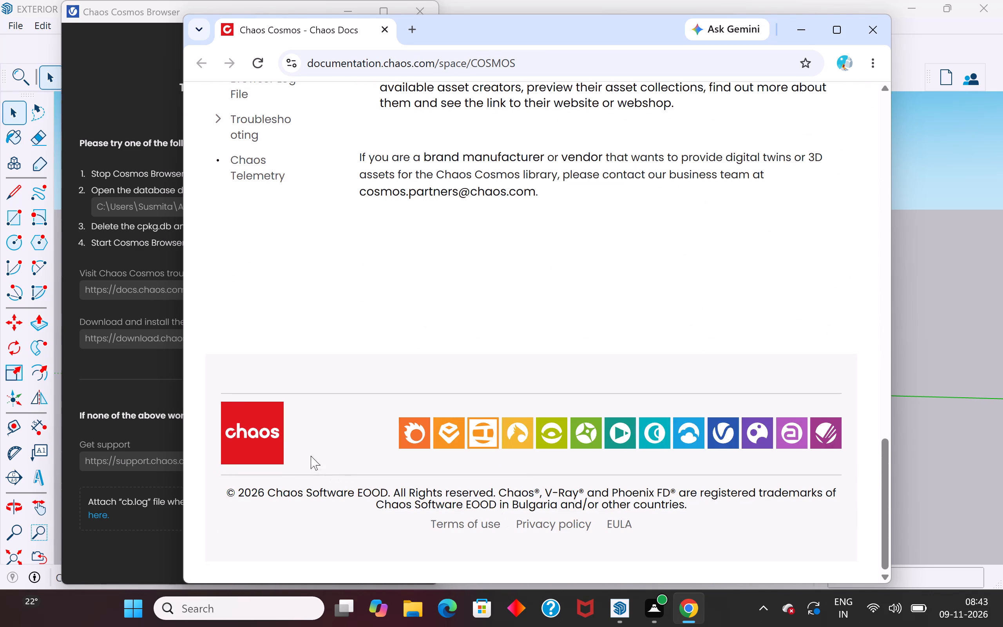
Go to the Chaos home page from the documentation footer, look through its product sections, and close Chrome.
{"action": "left_click", "coordinate": [239, 431]}
{"action": "scroll", "coordinate": [430, 462], "scroll_direction": "down", "scroll_amount": 2}
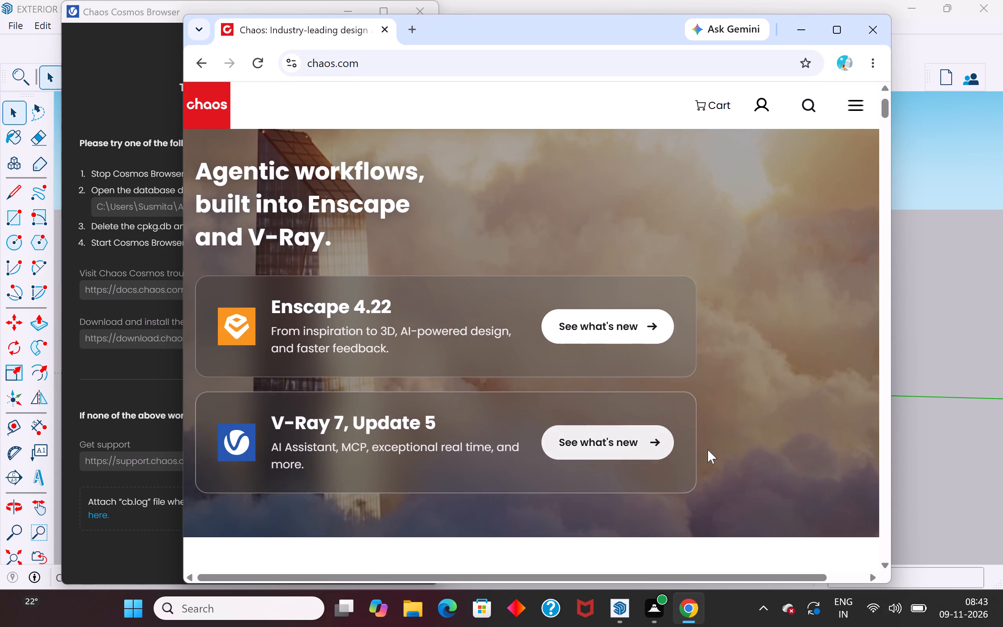
{"action": "scroll", "coordinate": [668, 431], "scroll_direction": "down", "scroll_amount": 7}
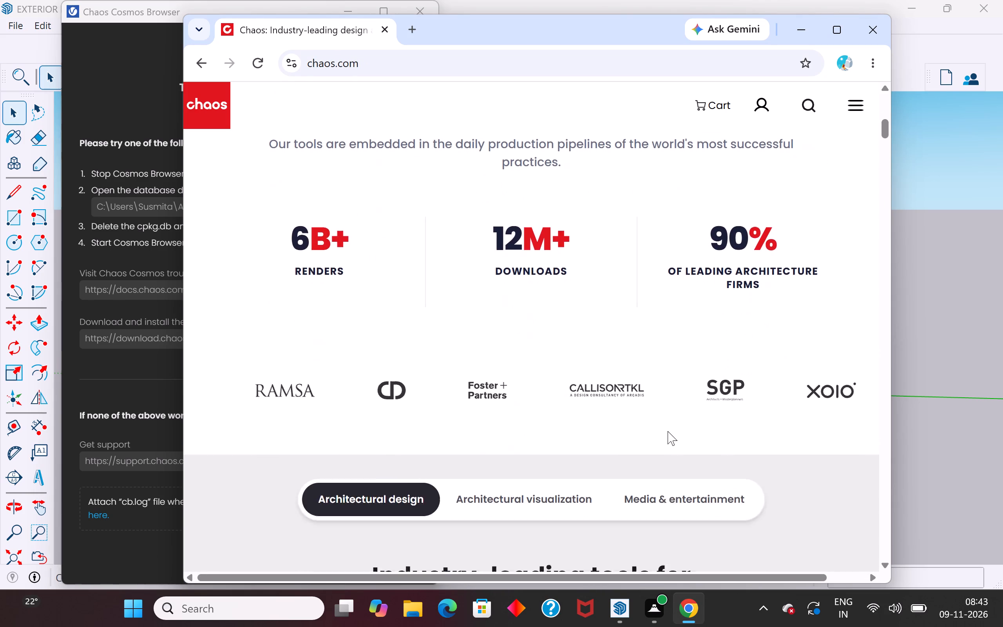
{"action": "scroll", "coordinate": [668, 431], "scroll_direction": "down", "scroll_amount": 9}
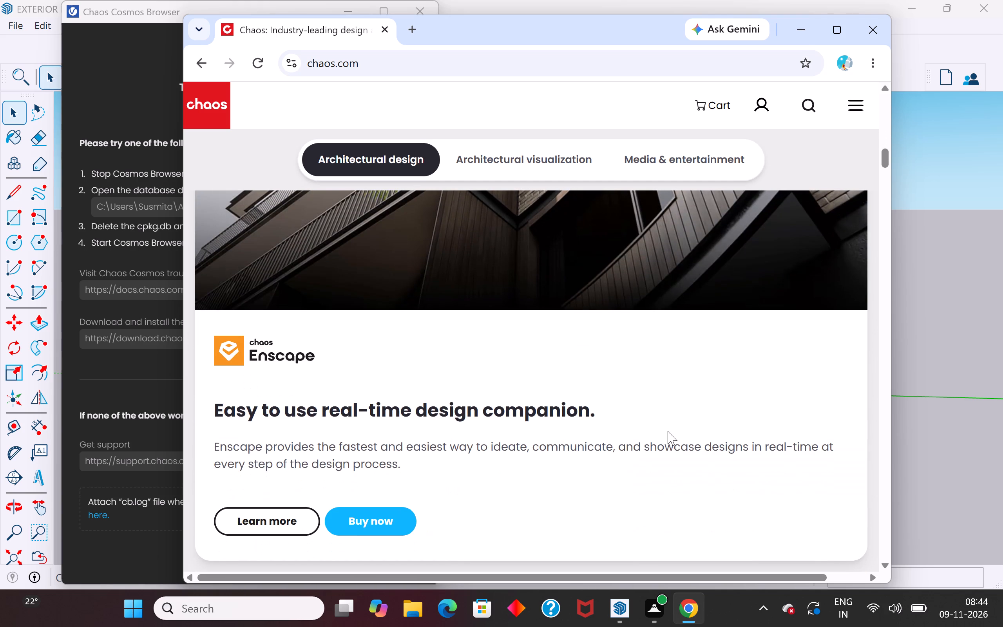
{"action": "scroll", "coordinate": [668, 431], "scroll_direction": "up", "scroll_amount": 1}
{"action": "scroll", "coordinate": [668, 431], "scroll_direction": "down", "scroll_amount": 2}
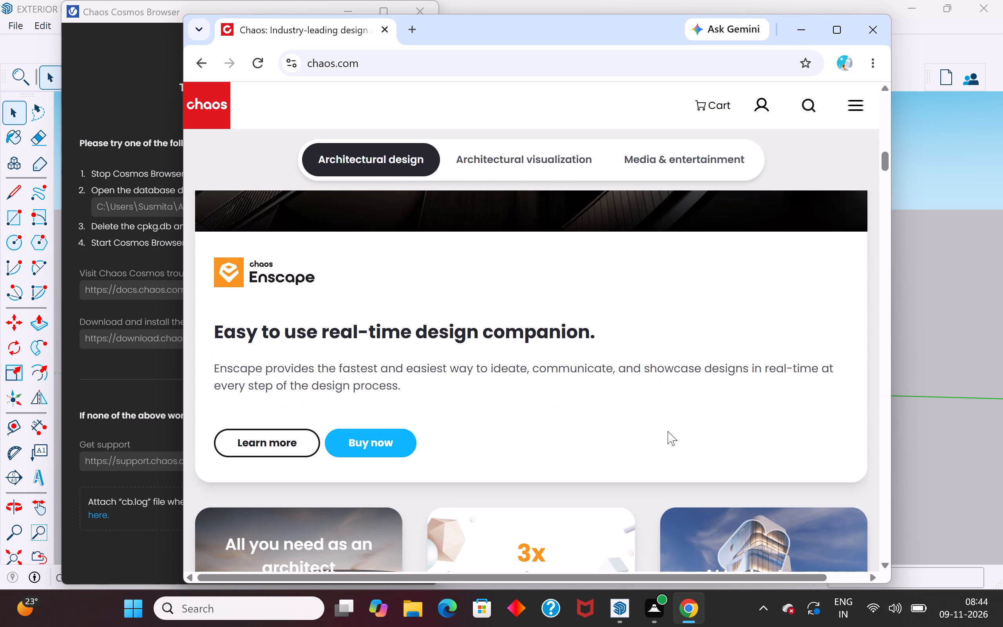
{"action": "scroll", "coordinate": [668, 431], "scroll_direction": "down", "scroll_amount": 6}
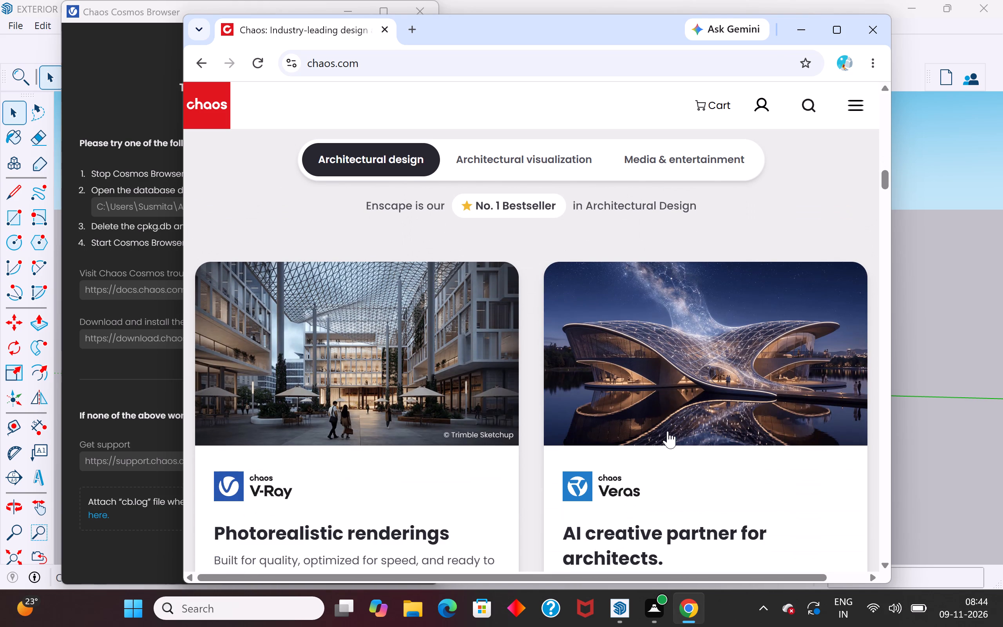
{"action": "scroll", "coordinate": [668, 431], "scroll_direction": "down", "scroll_amount": 4}
{"action": "scroll", "coordinate": [668, 431], "scroll_direction": "up", "scroll_amount": 1}
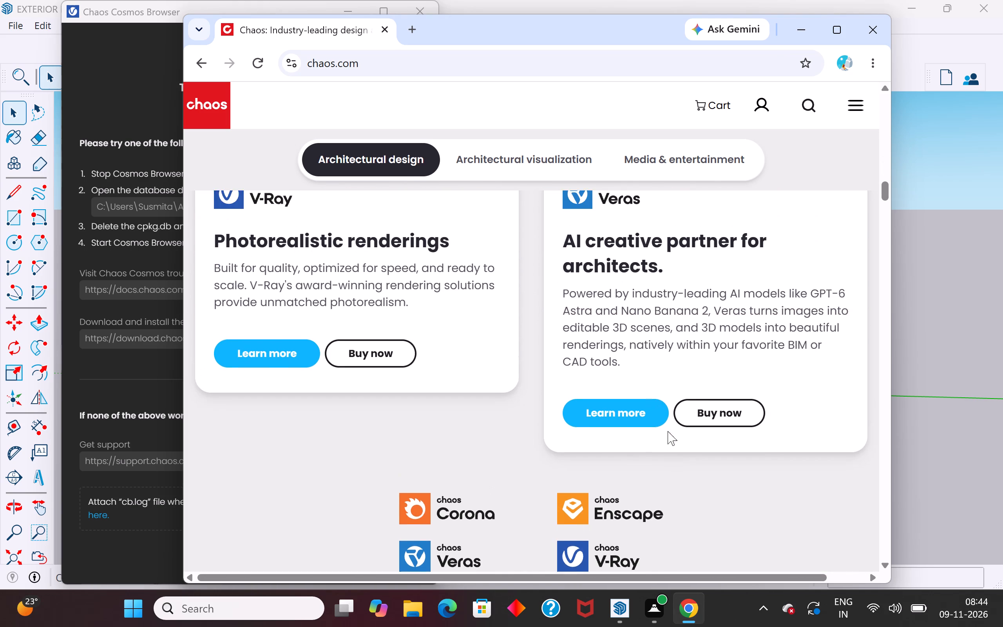
{"action": "scroll", "coordinate": [668, 431], "scroll_direction": "up", "scroll_amount": 3}
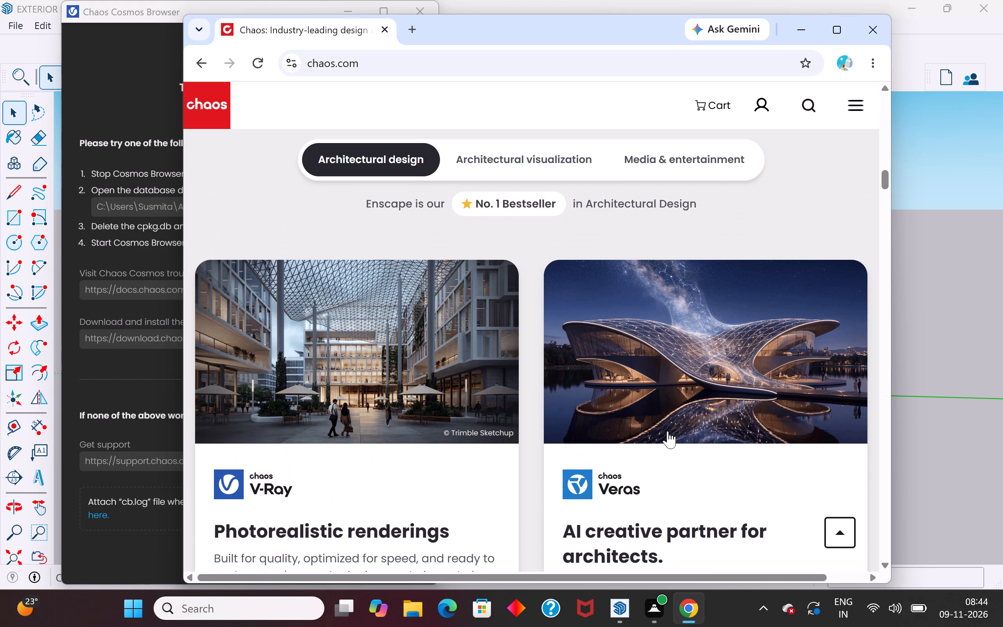
{"action": "scroll", "coordinate": [668, 431], "scroll_direction": "up", "scroll_amount": 1}
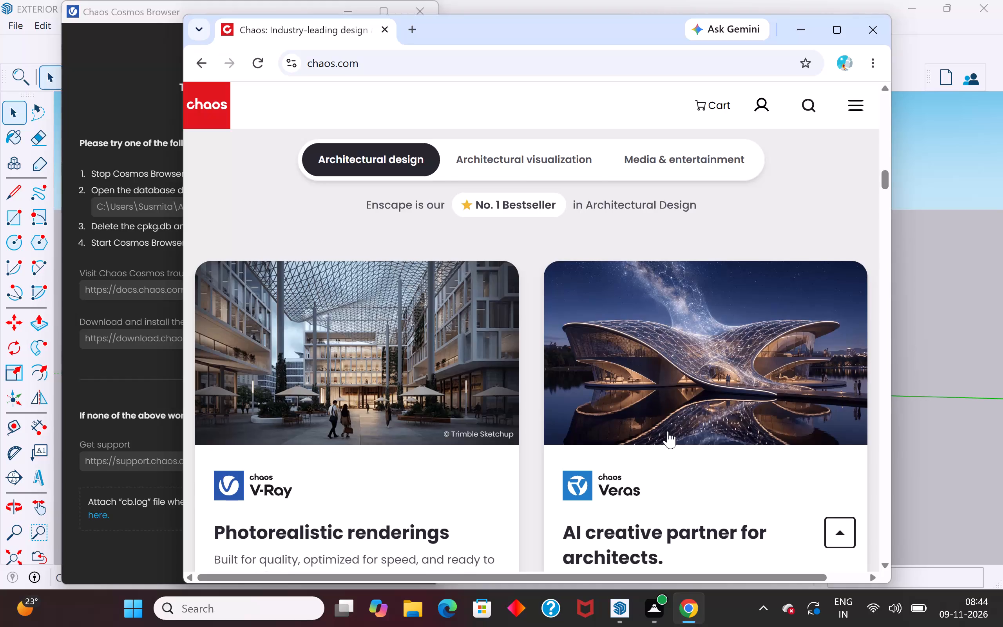
{"action": "scroll", "coordinate": [668, 431], "scroll_direction": "up", "scroll_amount": 4}
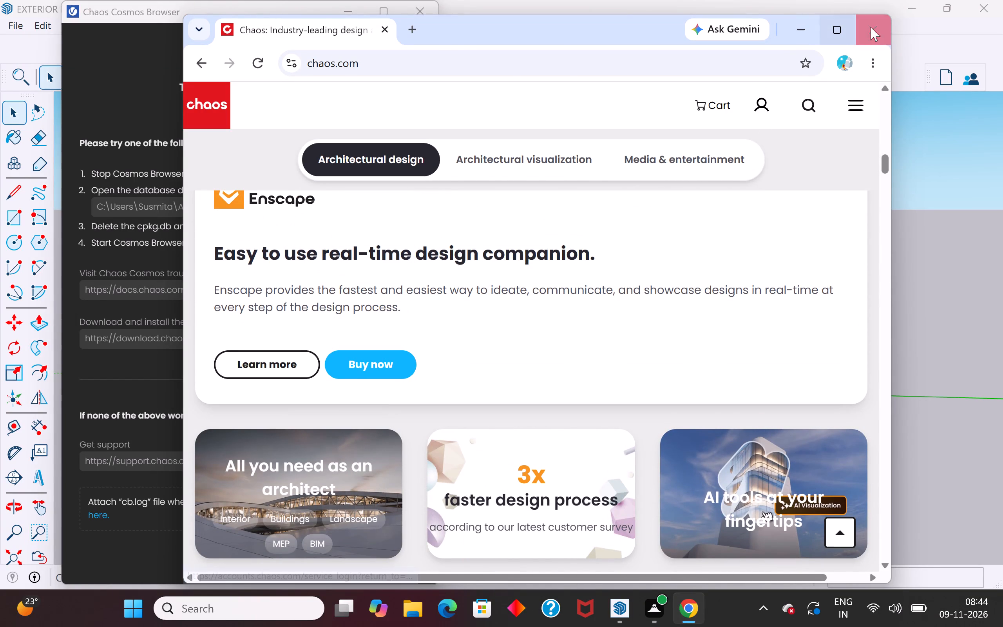
{"action": "left_click", "coordinate": [871, 27]}
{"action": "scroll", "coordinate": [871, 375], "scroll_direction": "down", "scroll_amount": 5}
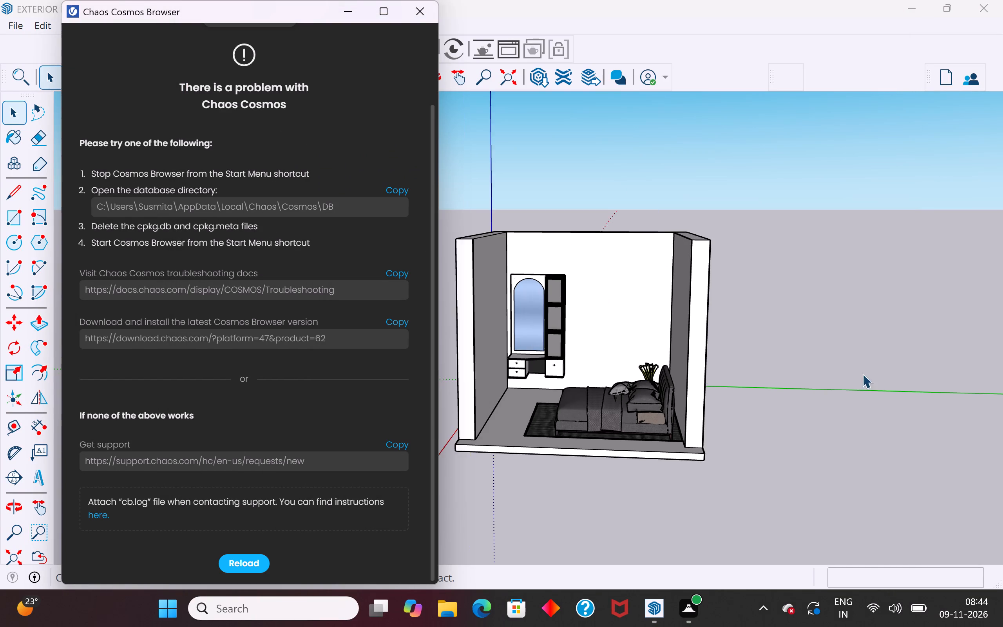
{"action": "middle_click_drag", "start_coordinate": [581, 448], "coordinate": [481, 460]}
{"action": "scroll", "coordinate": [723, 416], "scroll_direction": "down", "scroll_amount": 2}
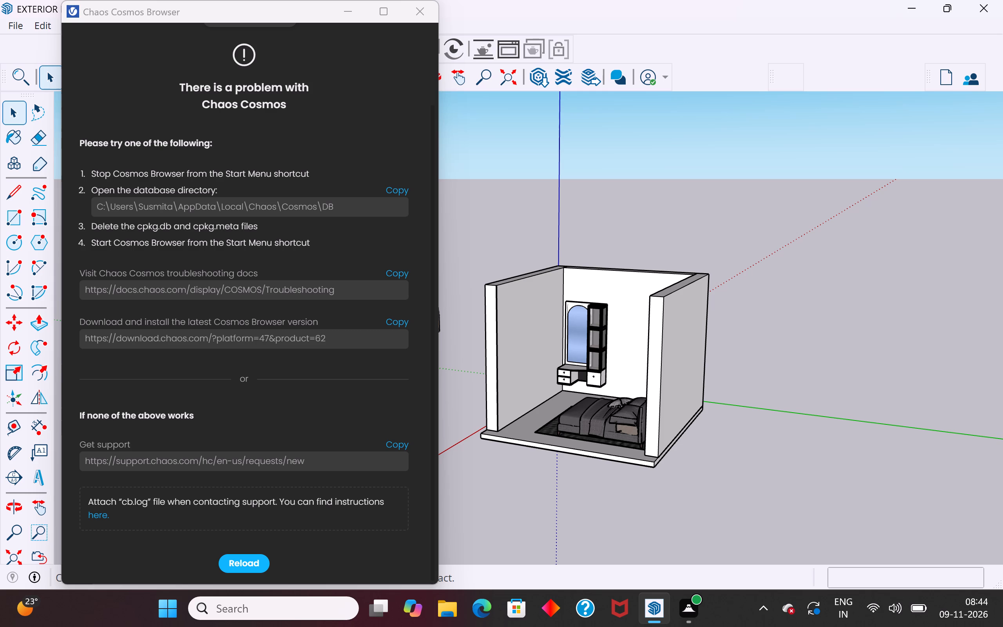
Copy the download address for the latest Cosmos Browser version from the Chaos Cosmos problem page.
{"action": "left_click_drag", "start_coordinate": [348, 339], "coordinate": [75, 331]}
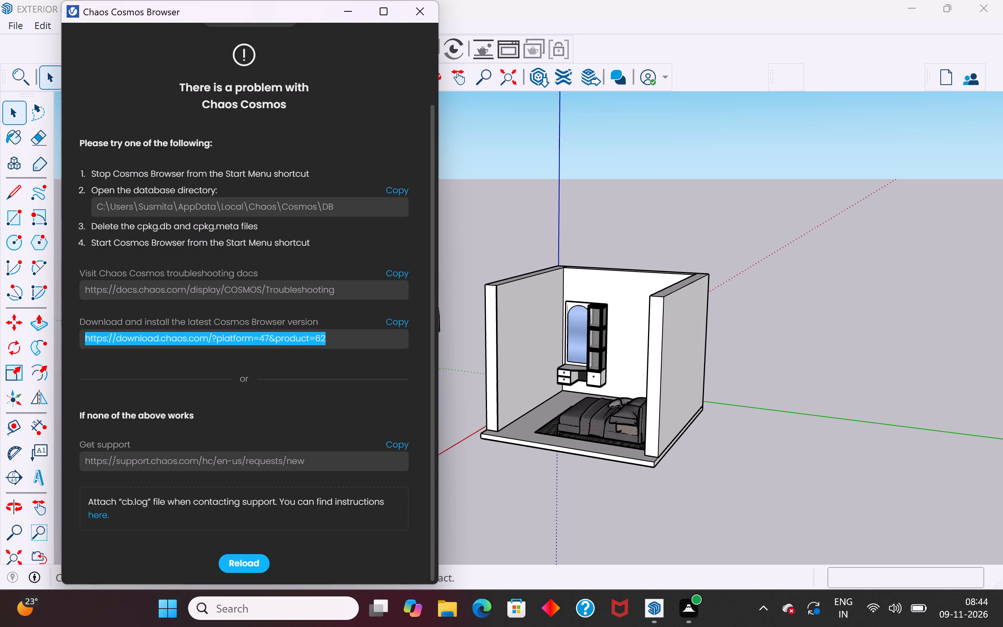
{"action": "right_click", "coordinate": [124, 341]}
{"action": "right_click", "coordinate": [124, 341]}
{"action": "key", "text": "ctrl+c"}
{"action": "left_click", "coordinate": [447, 614]}
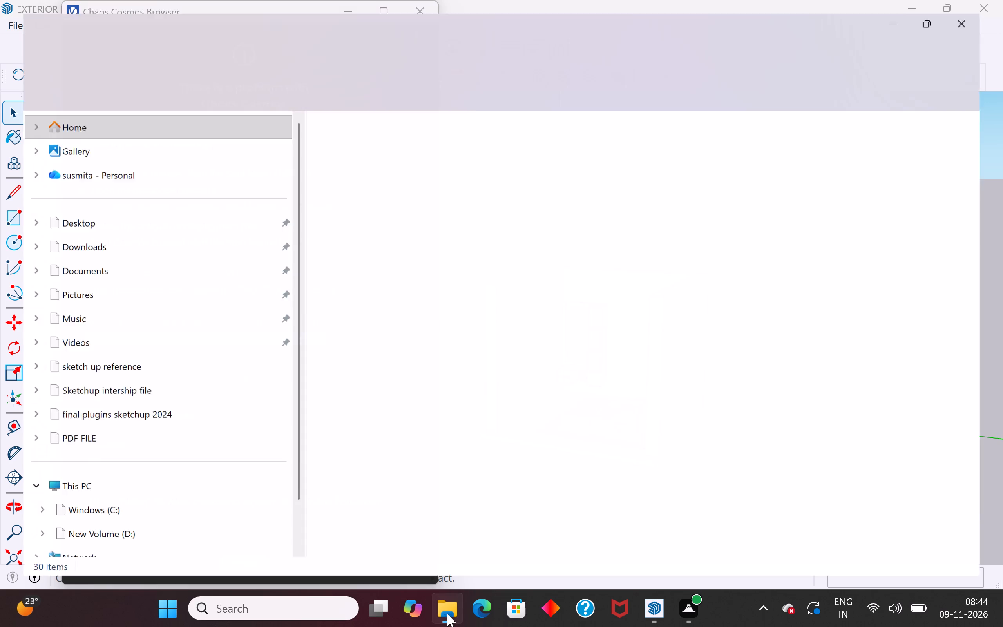
{"action": "left_click", "coordinate": [910, 4]}
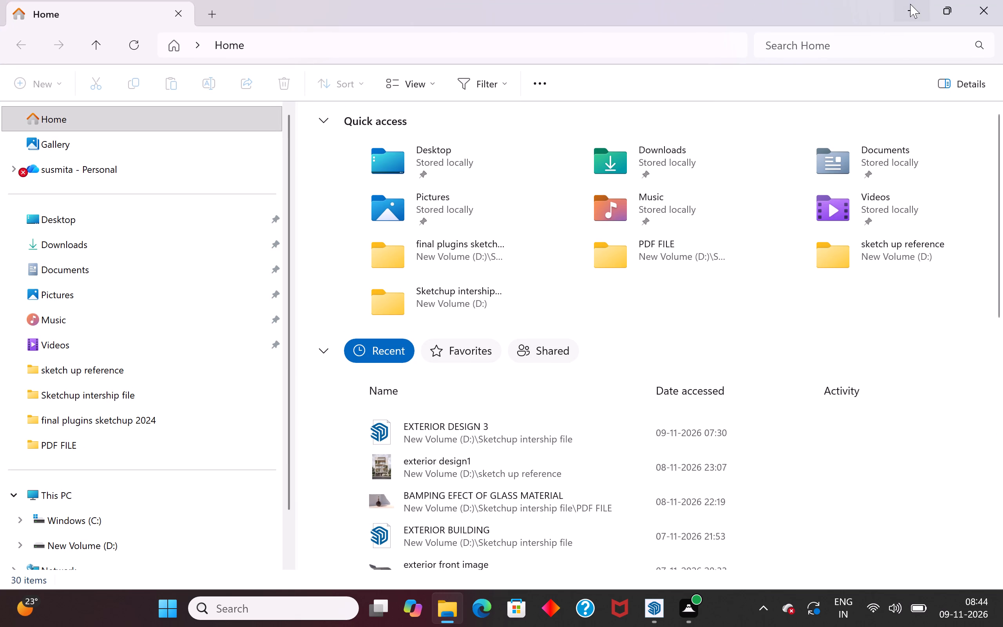
{"action": "left_click", "coordinate": [349, 13]}
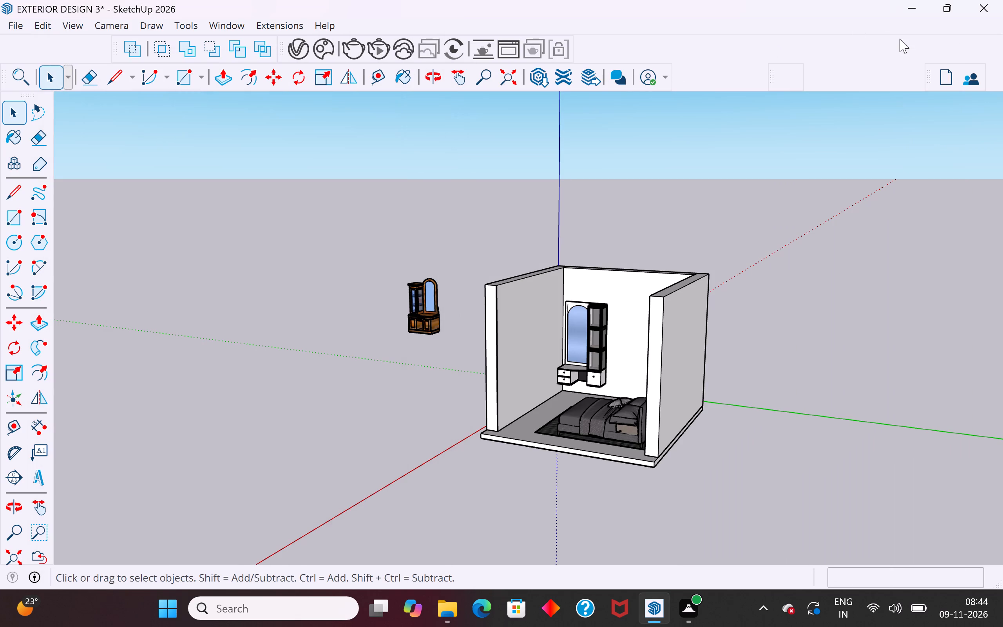
{"action": "left_click", "coordinate": [937, 8]}
{"action": "left_click_drag", "start_coordinate": [805, 34], "coordinate": [771, 332]}
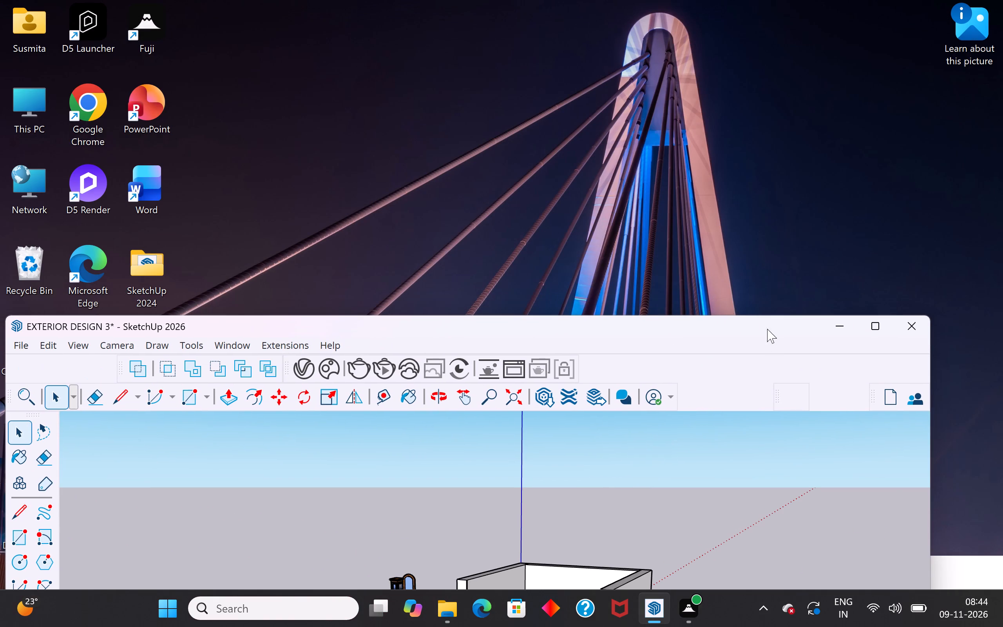
{"action": "double_click", "coordinate": [107, 104]}
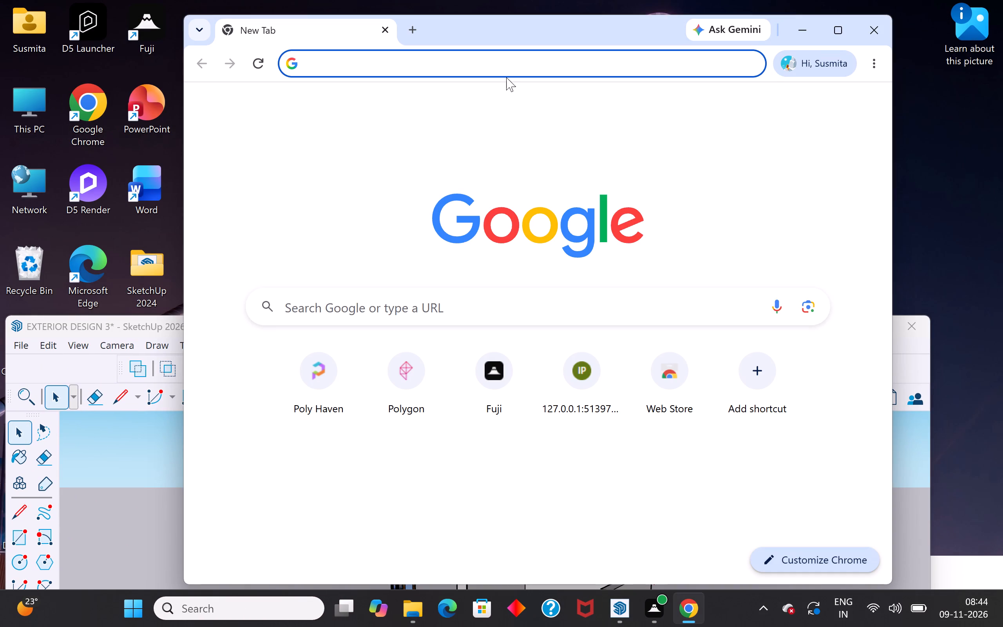
{"action": "left_click", "coordinate": [509, 60]}
{"action": "key", "text": "ctrl+v"}
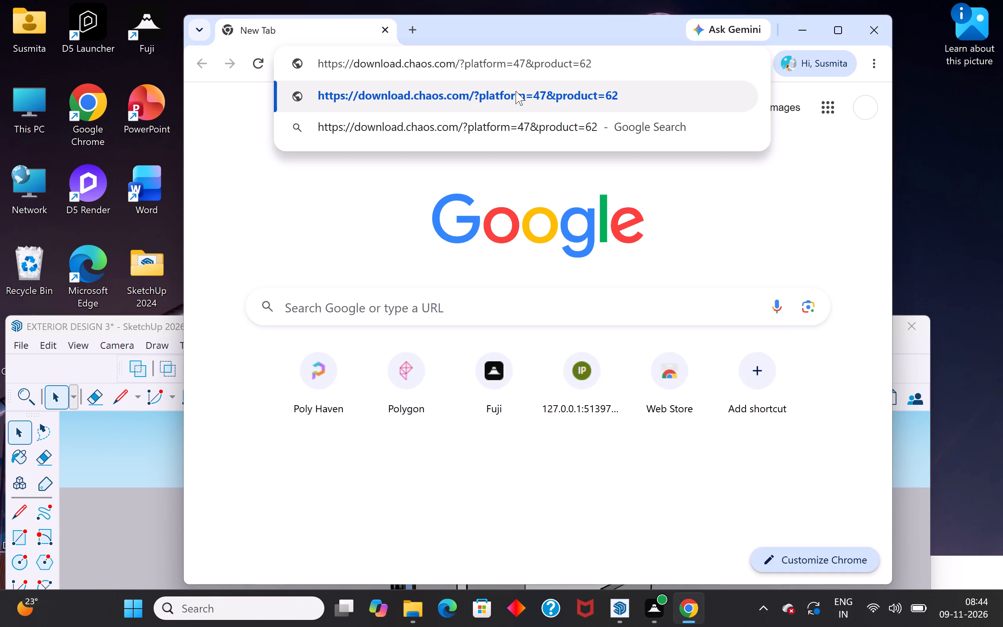
{"action": "left_click", "coordinate": [522, 98]}
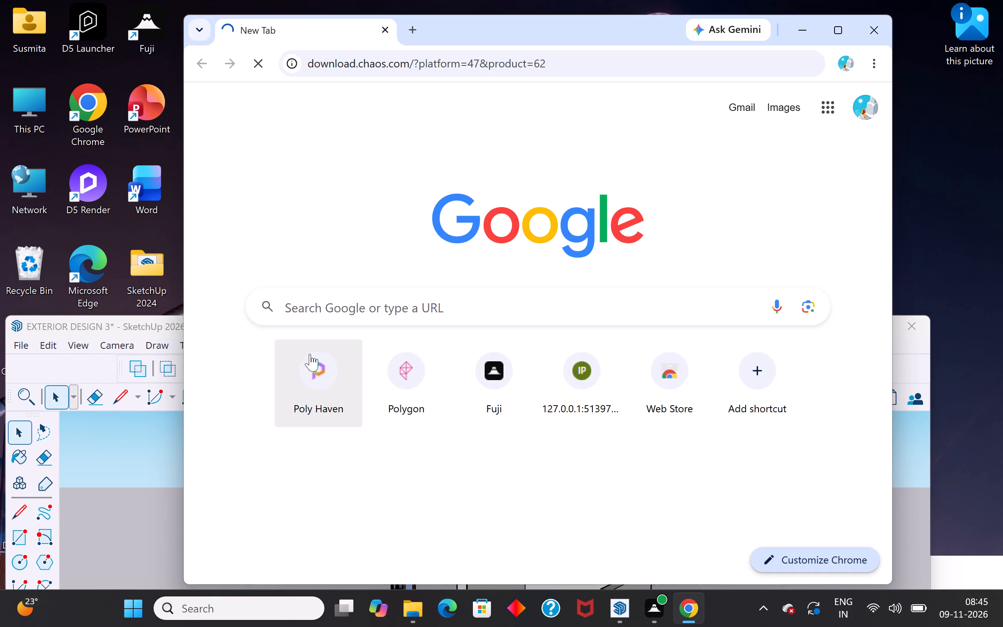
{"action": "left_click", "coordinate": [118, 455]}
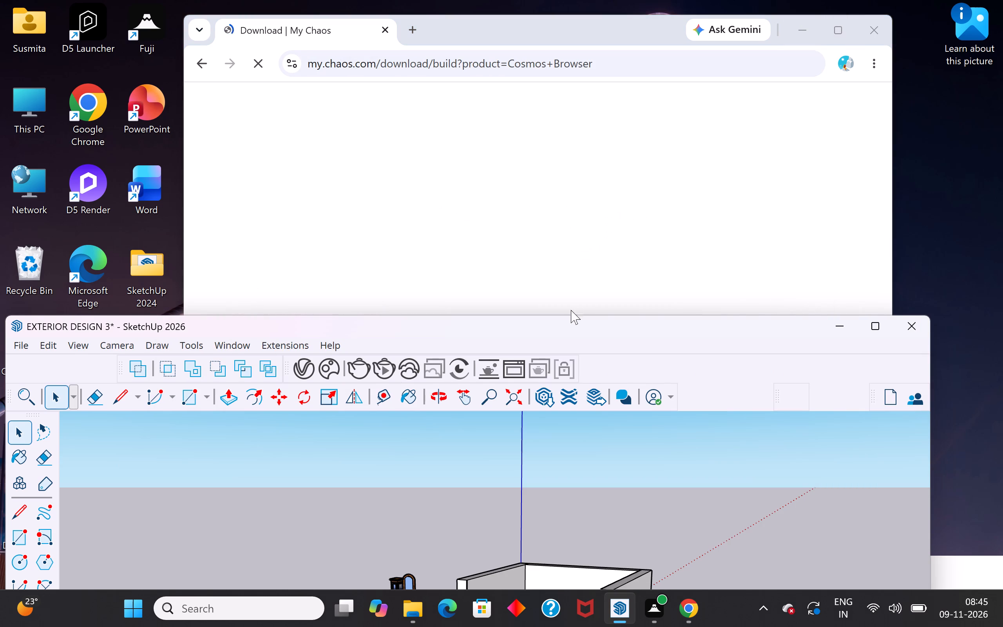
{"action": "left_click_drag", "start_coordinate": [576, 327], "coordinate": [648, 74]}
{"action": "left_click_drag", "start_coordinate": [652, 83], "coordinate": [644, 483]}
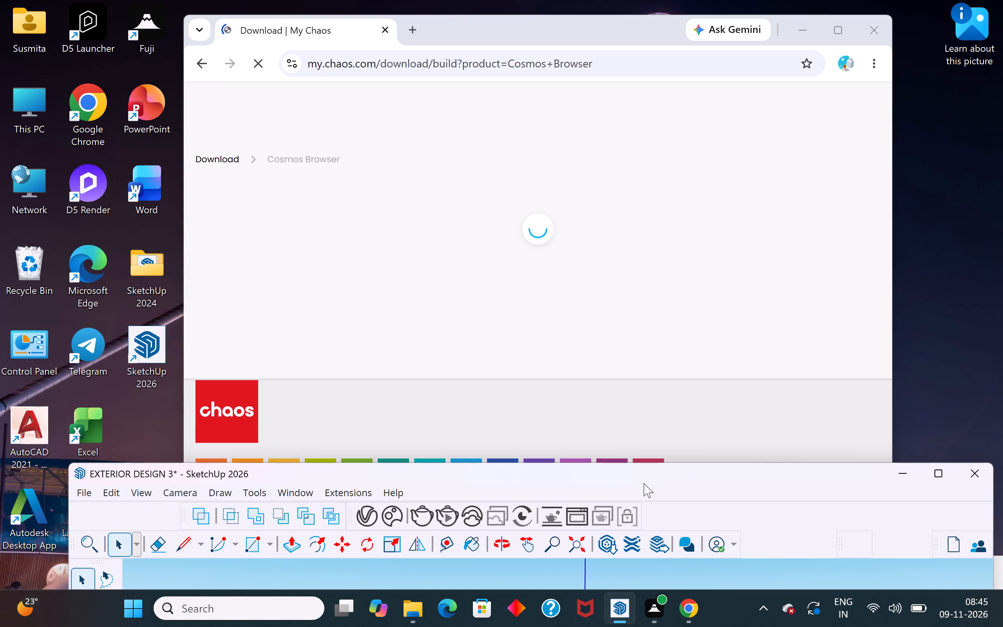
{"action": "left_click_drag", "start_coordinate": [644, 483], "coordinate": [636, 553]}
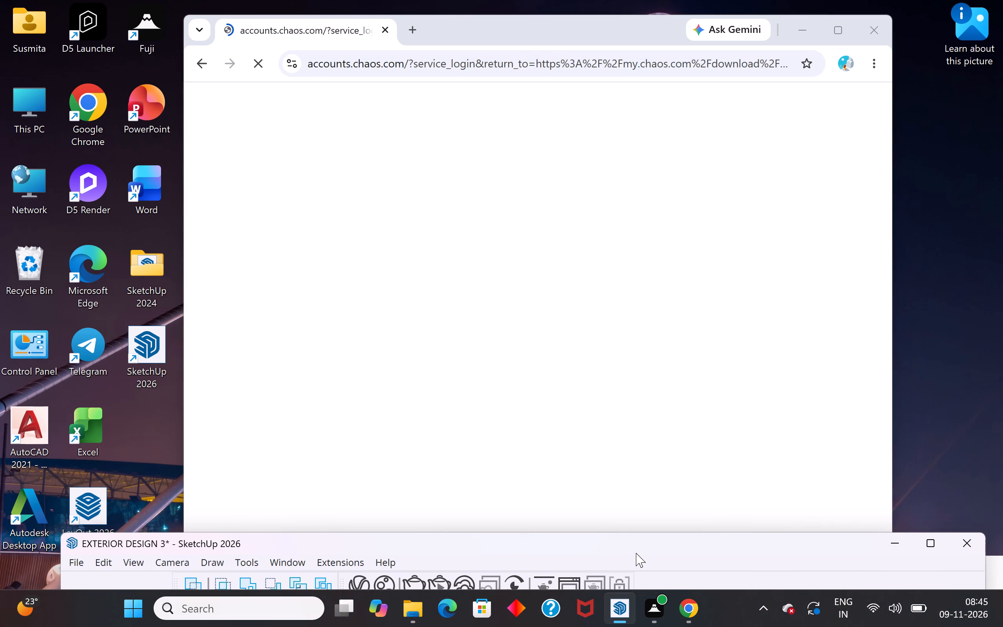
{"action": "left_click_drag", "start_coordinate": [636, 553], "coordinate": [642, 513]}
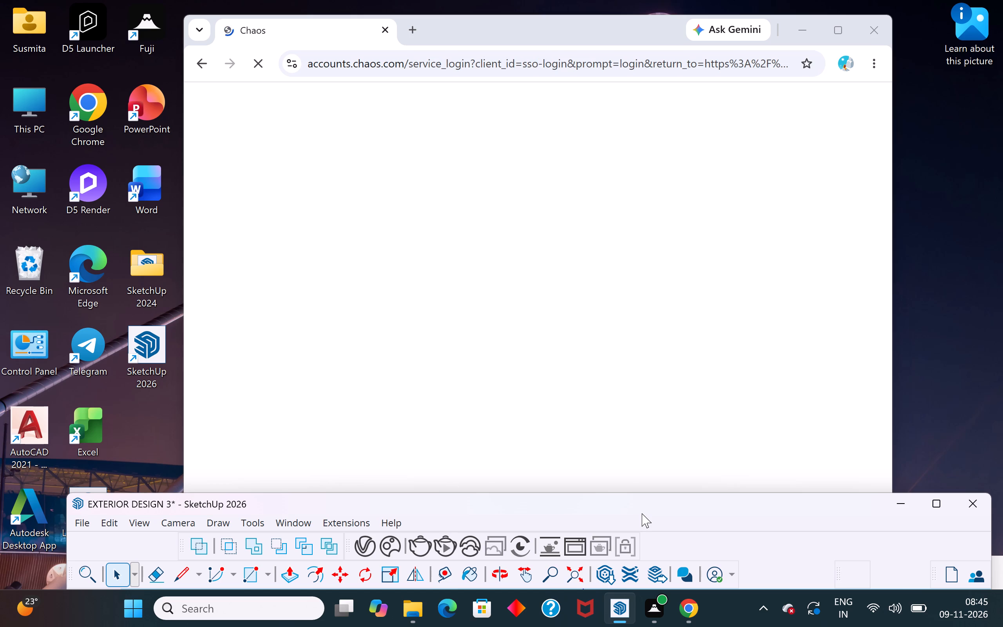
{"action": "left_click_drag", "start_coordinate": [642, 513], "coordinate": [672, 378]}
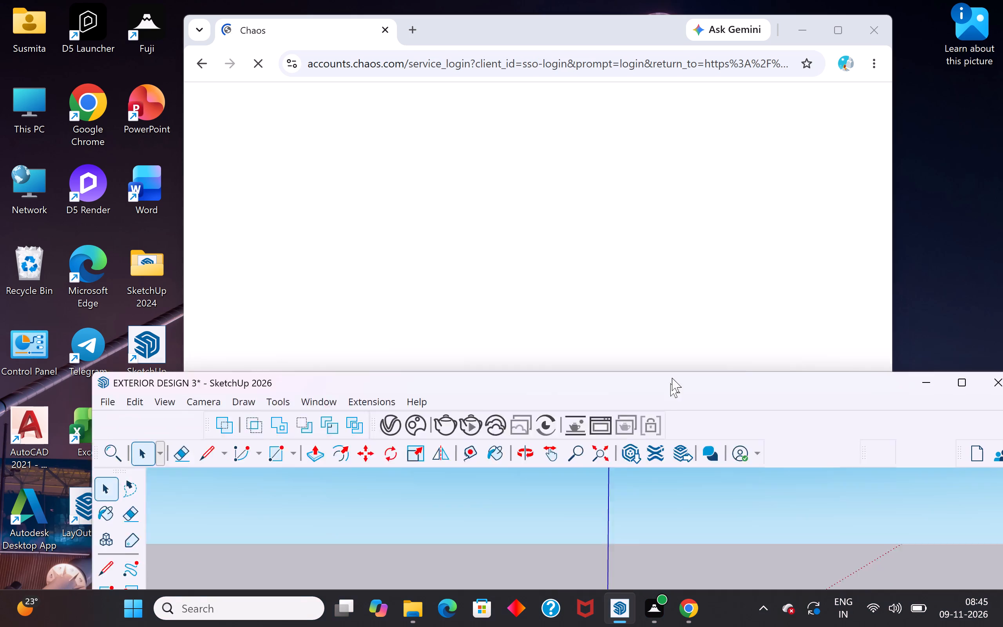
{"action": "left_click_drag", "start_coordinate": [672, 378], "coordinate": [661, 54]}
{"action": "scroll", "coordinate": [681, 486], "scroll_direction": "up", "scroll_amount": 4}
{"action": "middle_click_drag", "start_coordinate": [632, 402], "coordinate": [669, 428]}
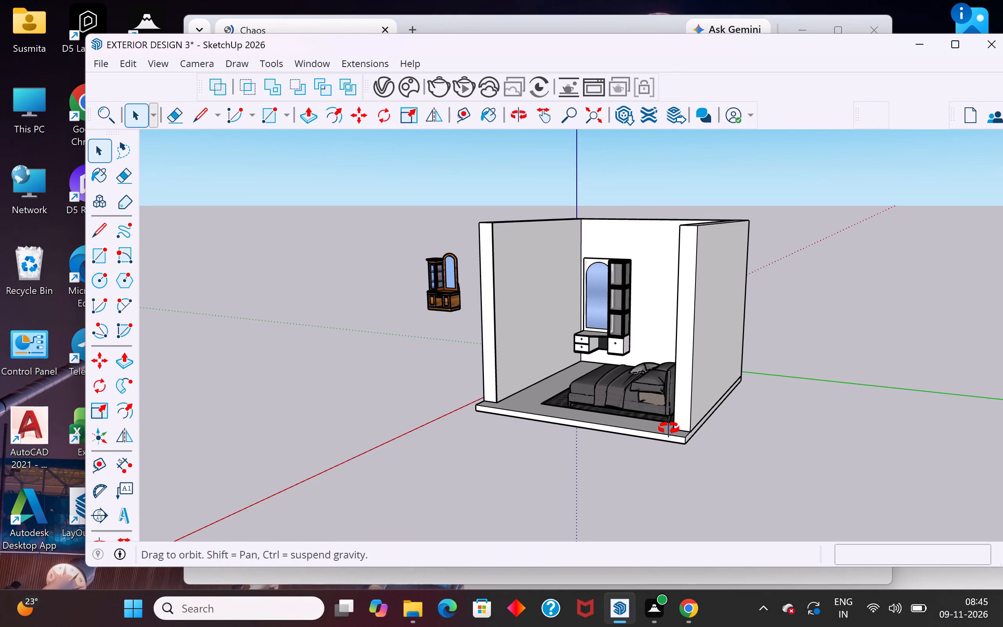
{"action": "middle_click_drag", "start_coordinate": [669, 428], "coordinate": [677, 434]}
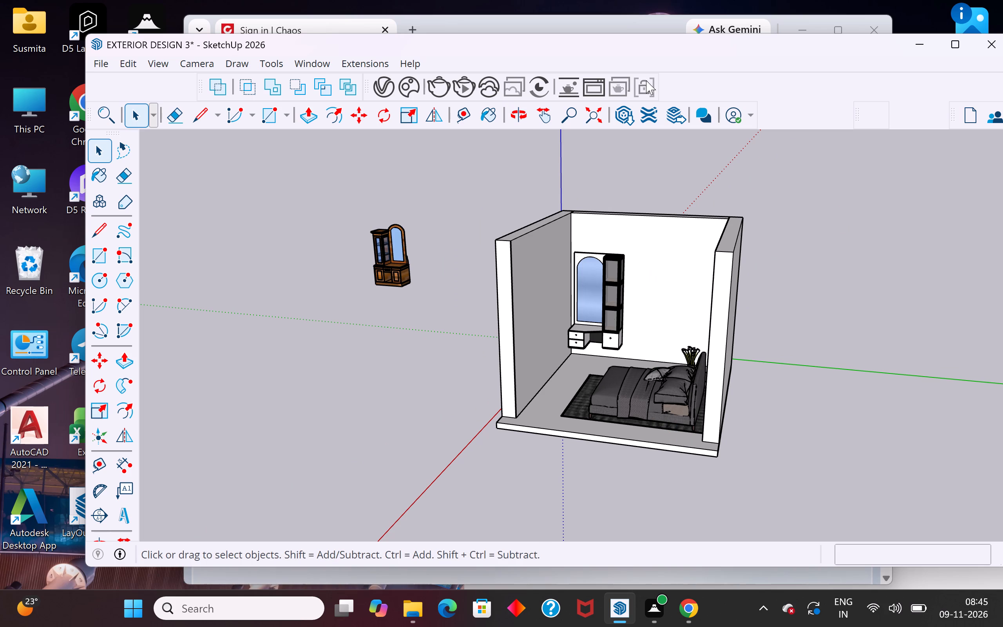
Move the SketchUp window clear of the Chaos sign-in page and find the option to continue with Google.
{"action": "left_click_drag", "start_coordinate": [658, 50], "coordinate": [589, 568]}
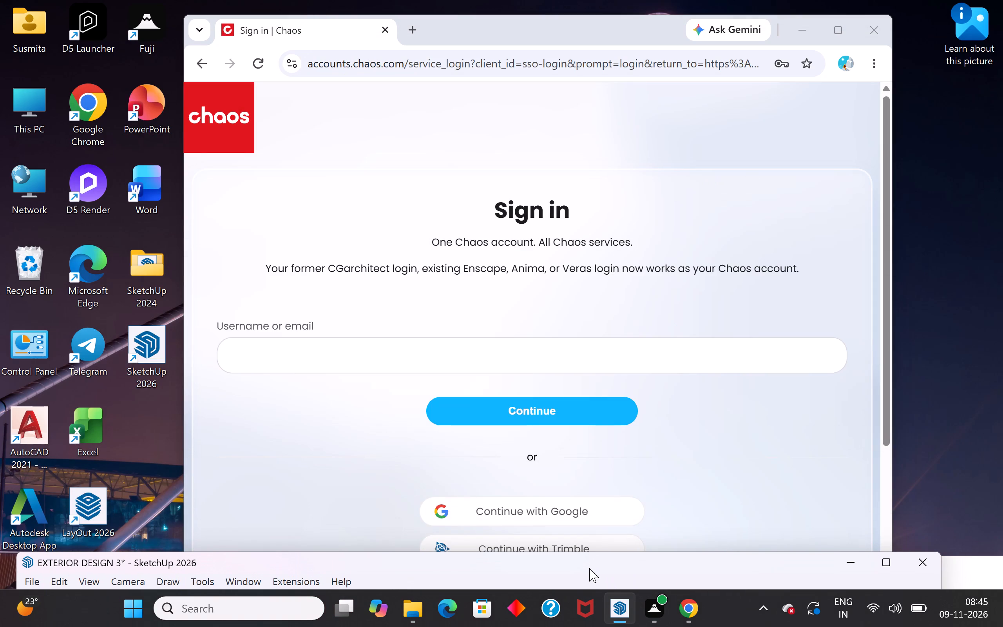
{"action": "left_click_drag", "start_coordinate": [589, 568], "coordinate": [594, 552]}
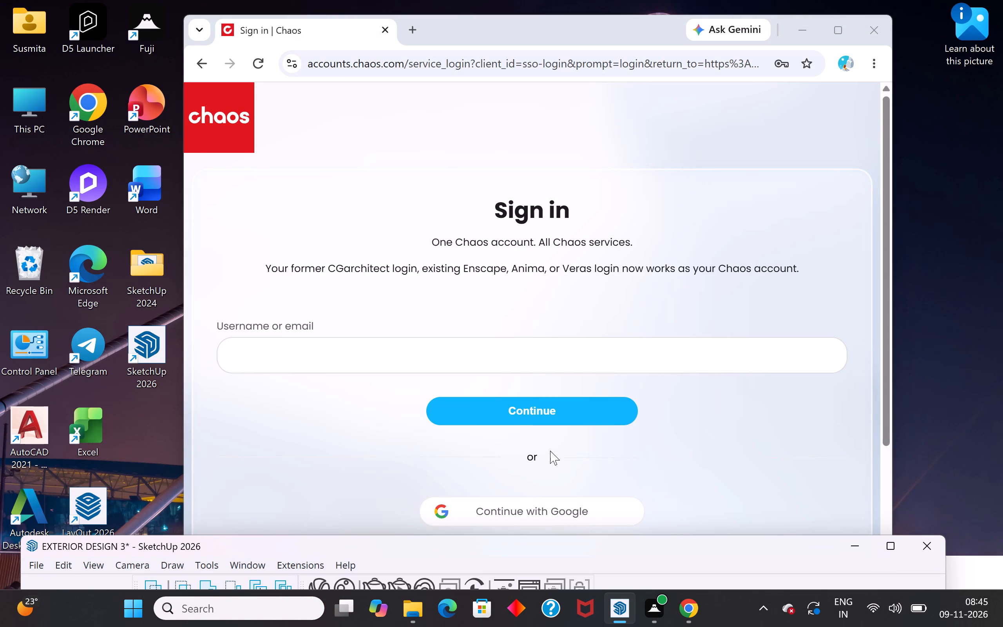
{"action": "scroll", "coordinate": [527, 473], "scroll_direction": "down", "scroll_amount": 2}
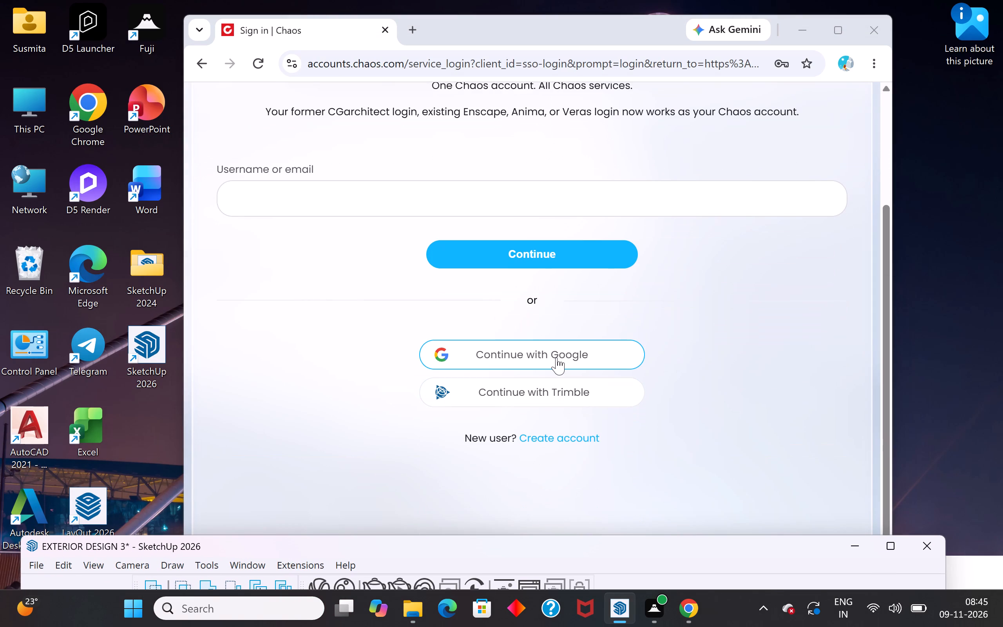
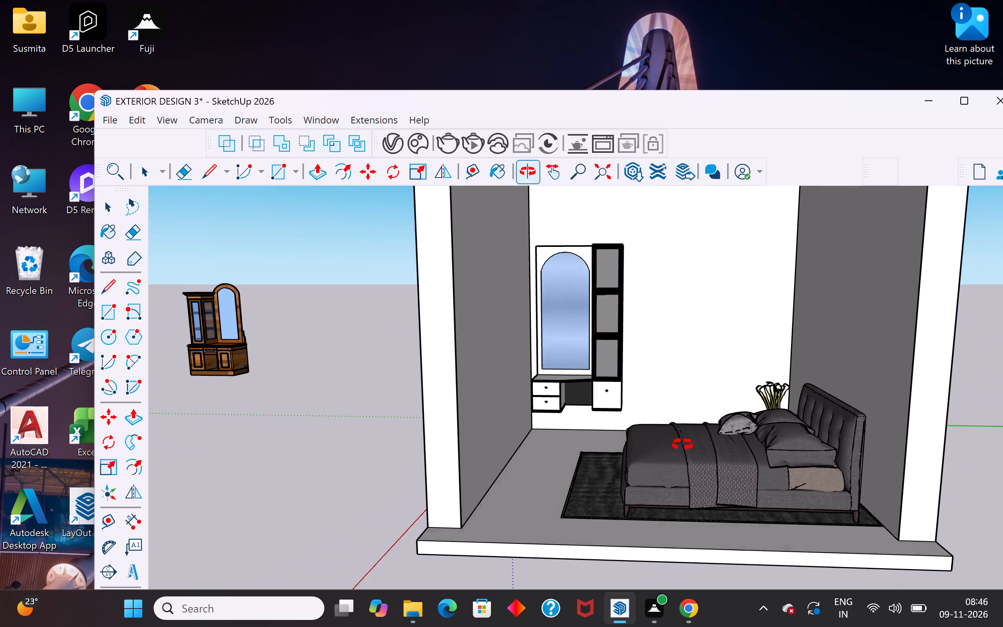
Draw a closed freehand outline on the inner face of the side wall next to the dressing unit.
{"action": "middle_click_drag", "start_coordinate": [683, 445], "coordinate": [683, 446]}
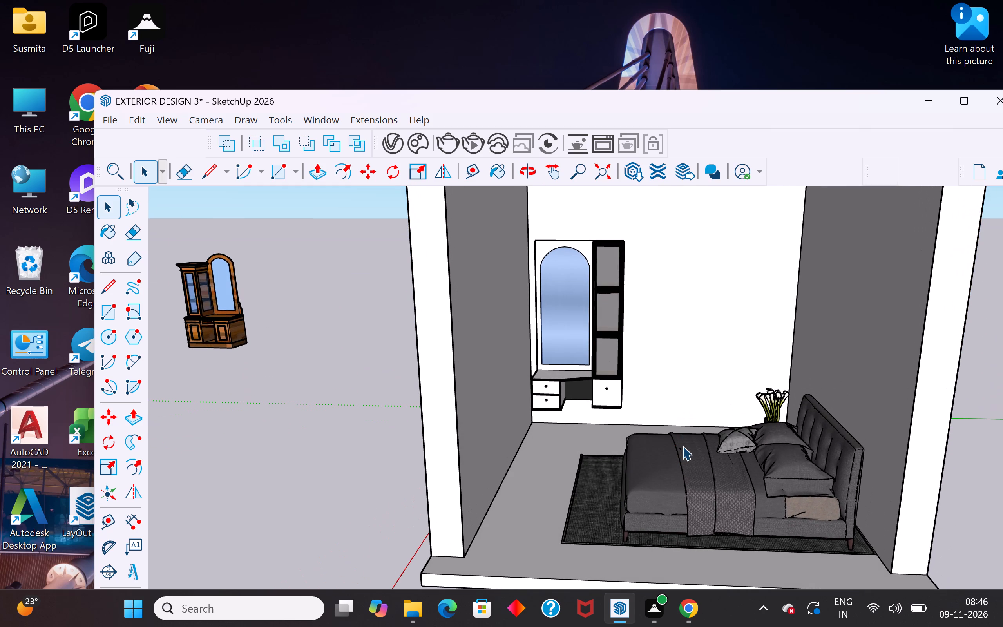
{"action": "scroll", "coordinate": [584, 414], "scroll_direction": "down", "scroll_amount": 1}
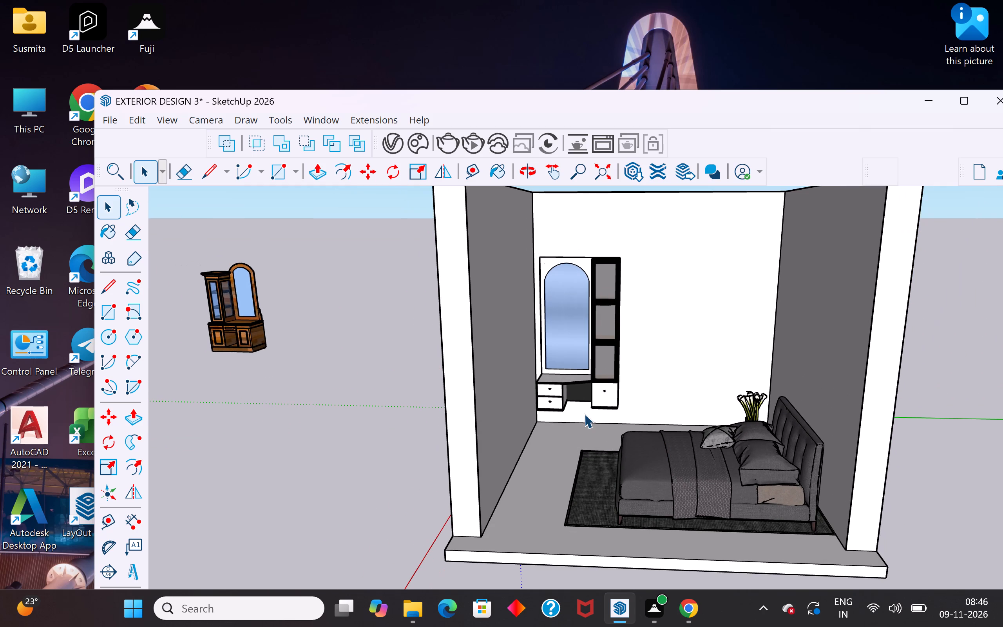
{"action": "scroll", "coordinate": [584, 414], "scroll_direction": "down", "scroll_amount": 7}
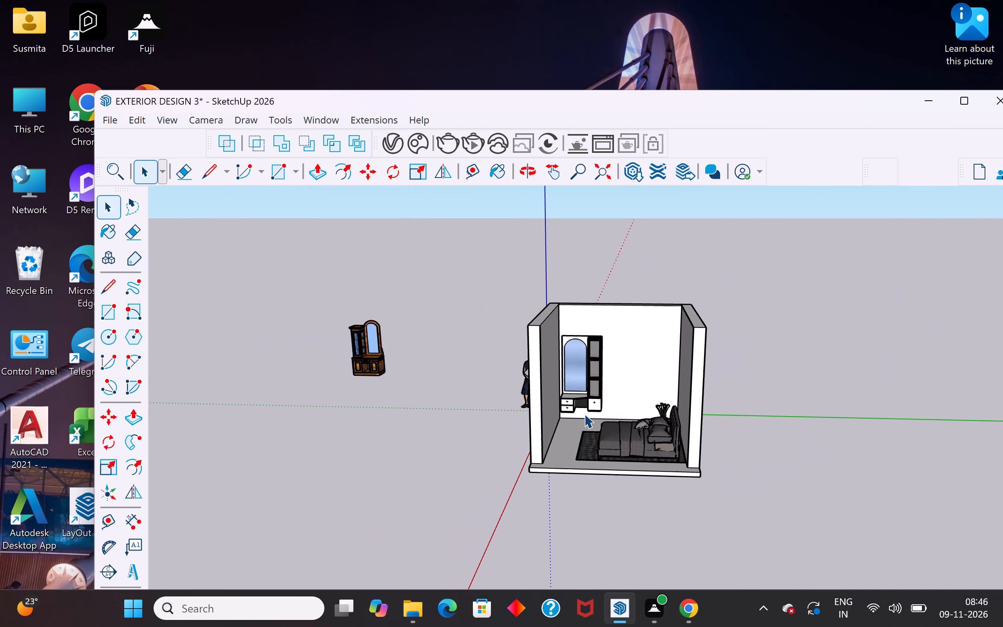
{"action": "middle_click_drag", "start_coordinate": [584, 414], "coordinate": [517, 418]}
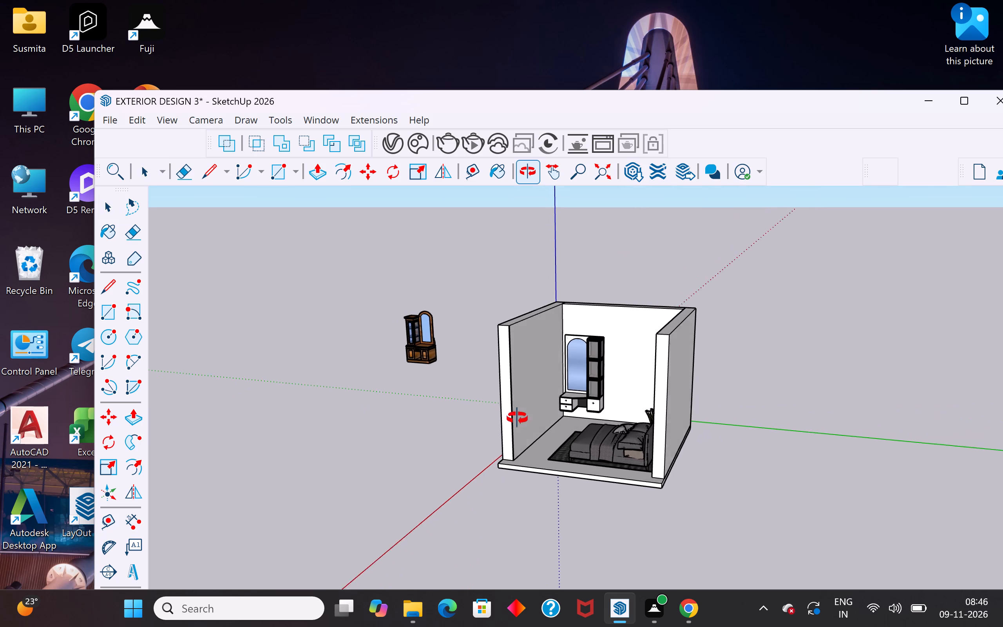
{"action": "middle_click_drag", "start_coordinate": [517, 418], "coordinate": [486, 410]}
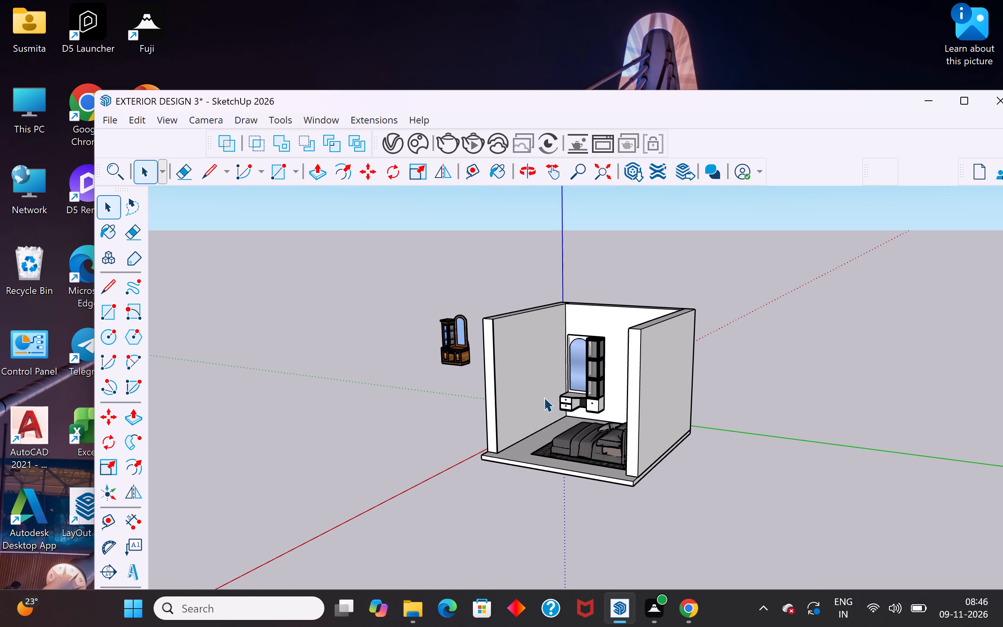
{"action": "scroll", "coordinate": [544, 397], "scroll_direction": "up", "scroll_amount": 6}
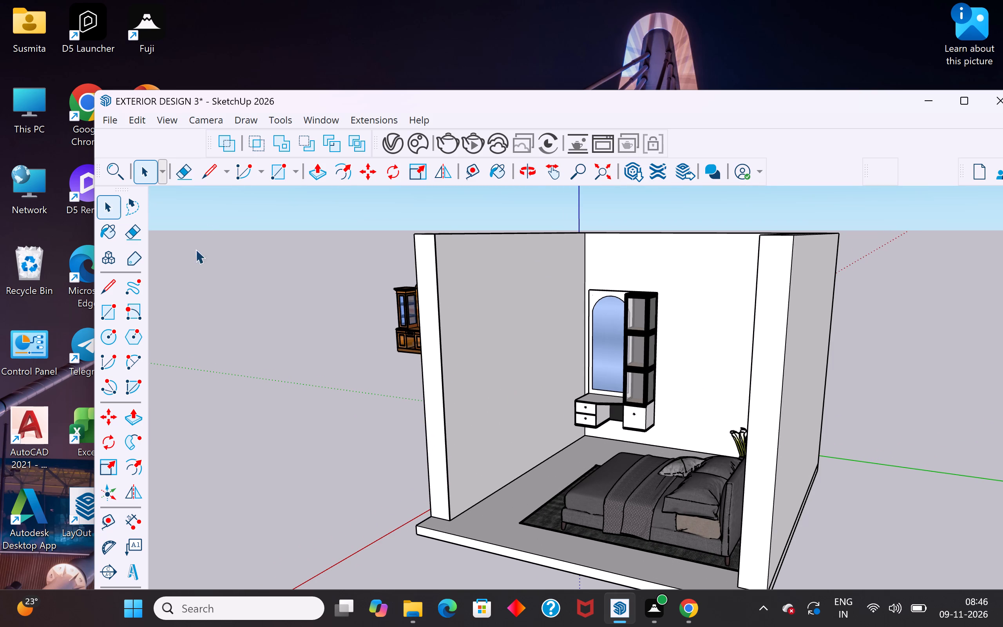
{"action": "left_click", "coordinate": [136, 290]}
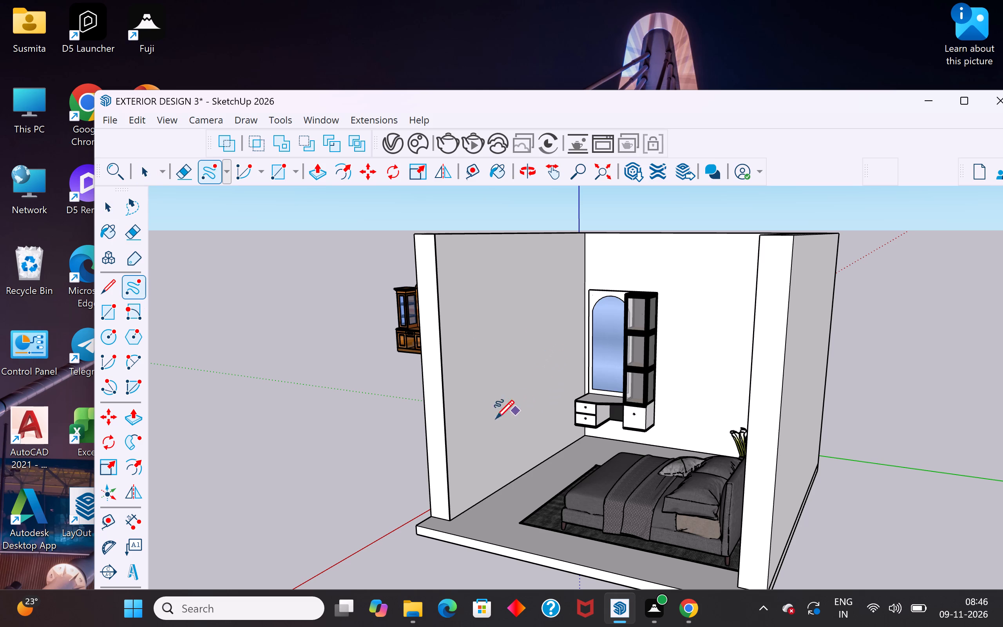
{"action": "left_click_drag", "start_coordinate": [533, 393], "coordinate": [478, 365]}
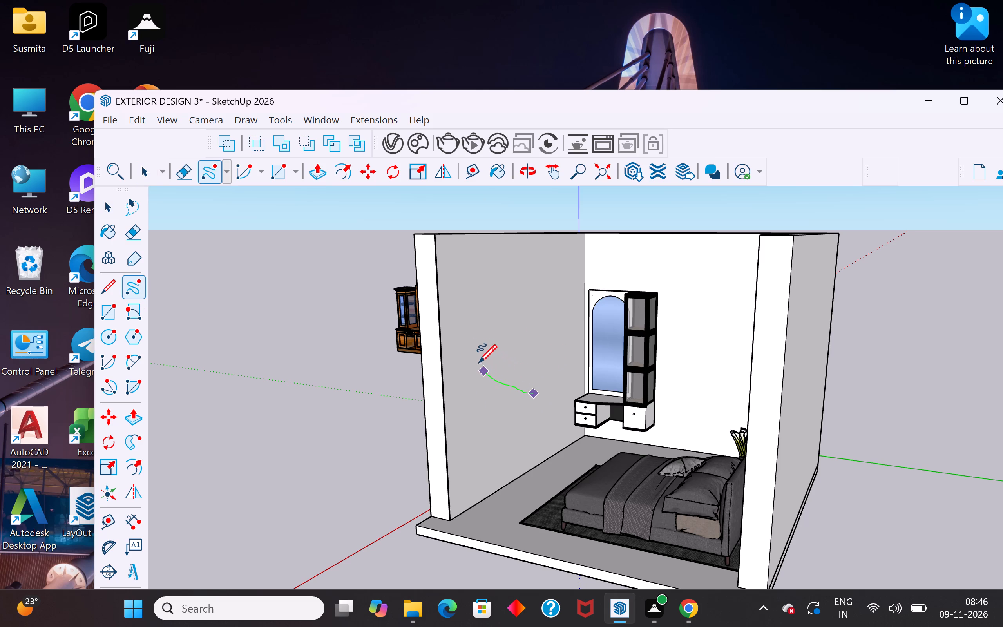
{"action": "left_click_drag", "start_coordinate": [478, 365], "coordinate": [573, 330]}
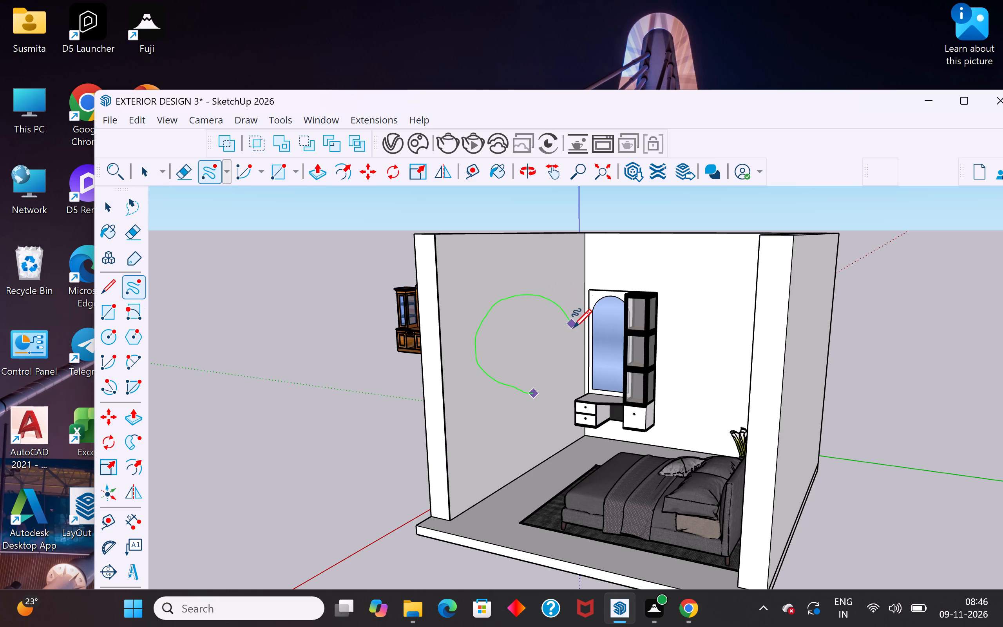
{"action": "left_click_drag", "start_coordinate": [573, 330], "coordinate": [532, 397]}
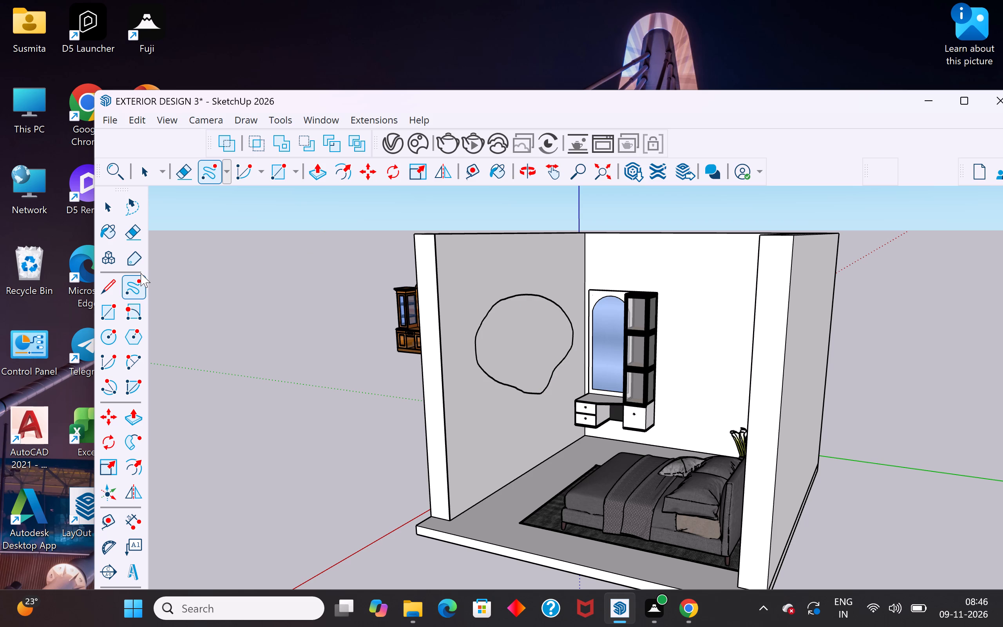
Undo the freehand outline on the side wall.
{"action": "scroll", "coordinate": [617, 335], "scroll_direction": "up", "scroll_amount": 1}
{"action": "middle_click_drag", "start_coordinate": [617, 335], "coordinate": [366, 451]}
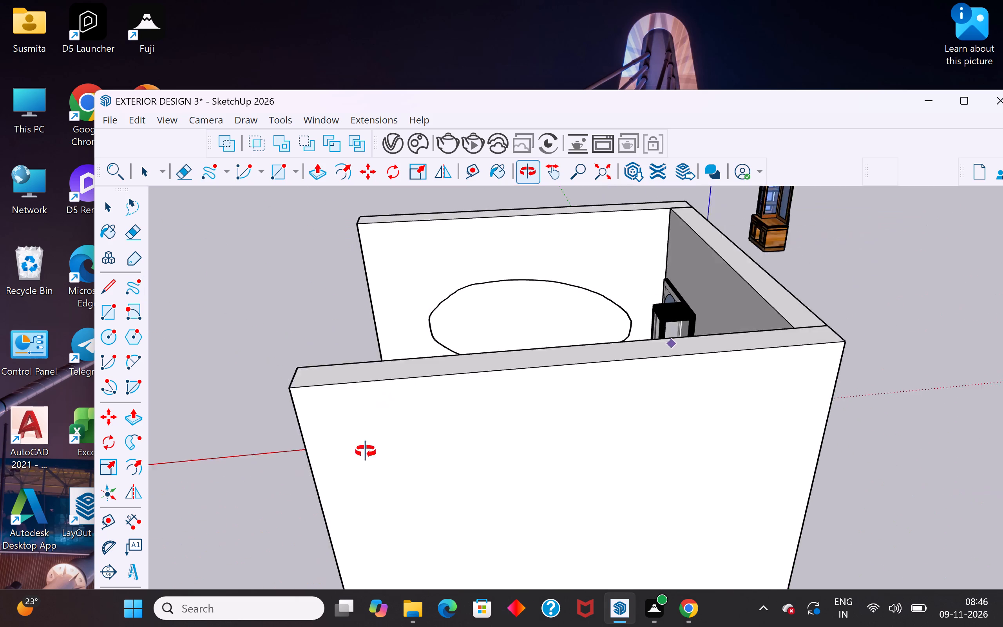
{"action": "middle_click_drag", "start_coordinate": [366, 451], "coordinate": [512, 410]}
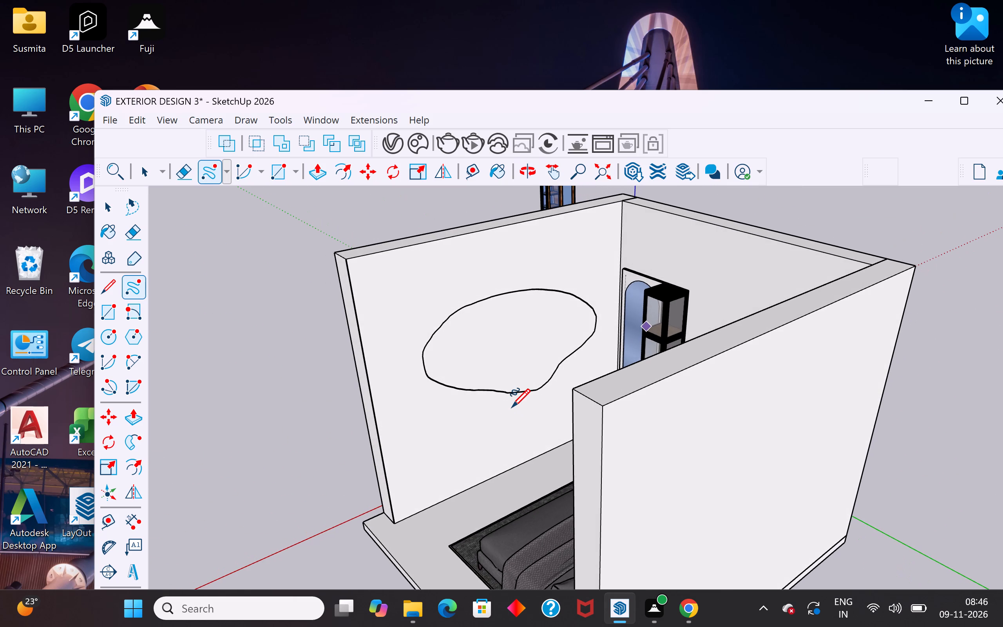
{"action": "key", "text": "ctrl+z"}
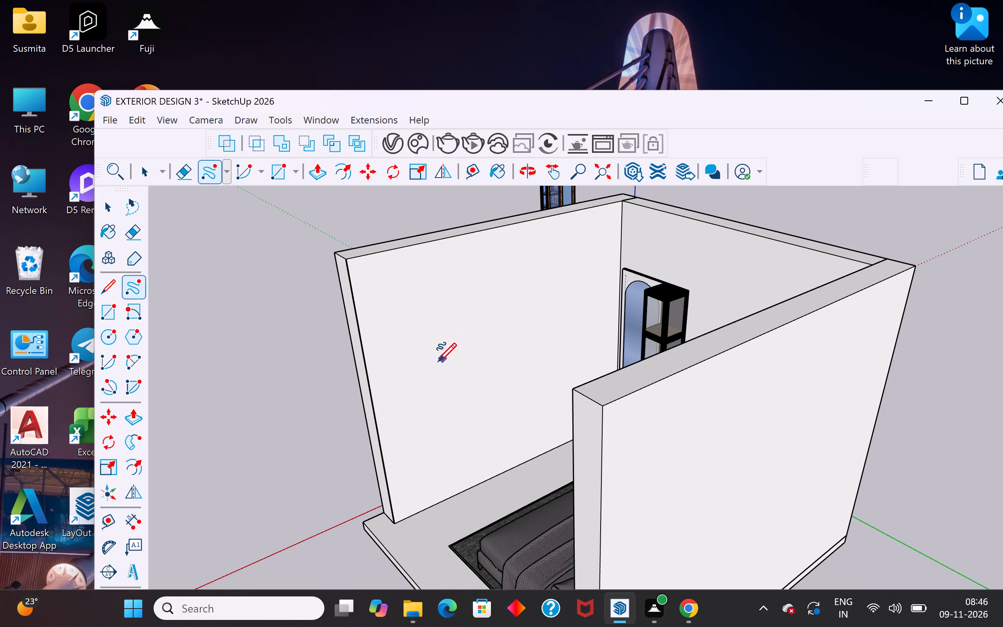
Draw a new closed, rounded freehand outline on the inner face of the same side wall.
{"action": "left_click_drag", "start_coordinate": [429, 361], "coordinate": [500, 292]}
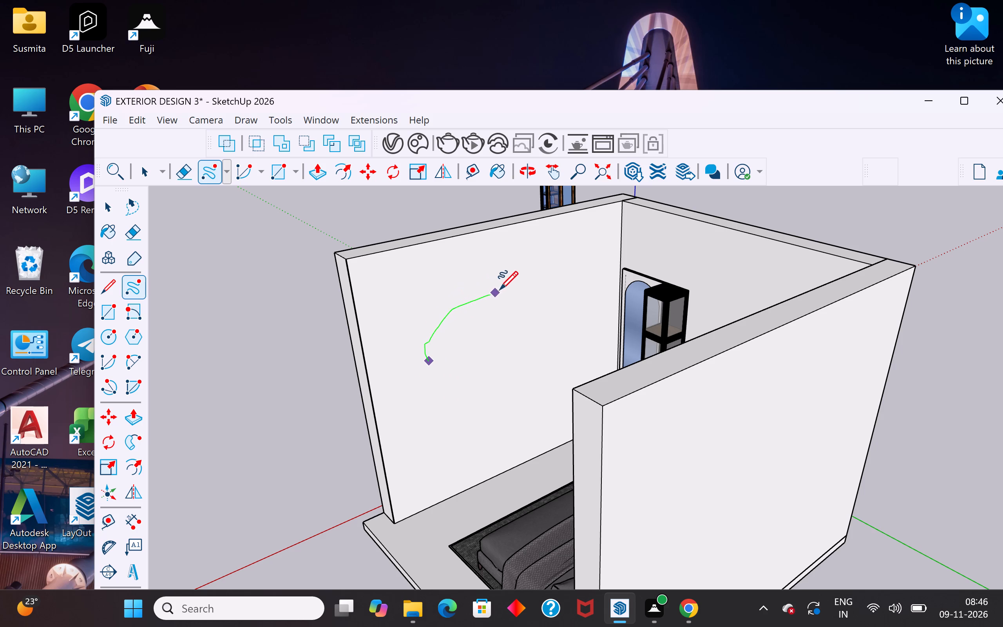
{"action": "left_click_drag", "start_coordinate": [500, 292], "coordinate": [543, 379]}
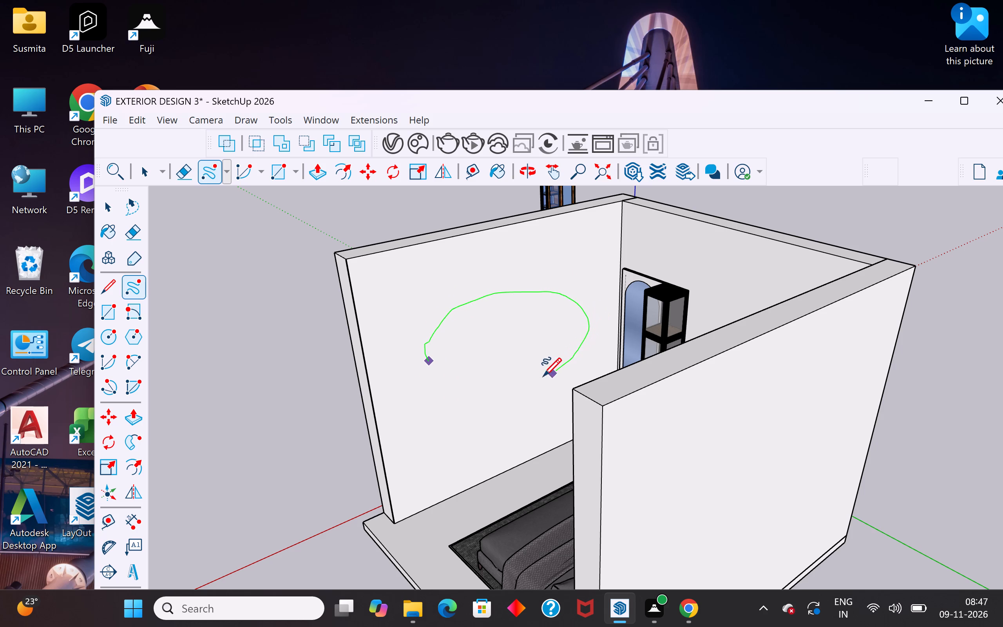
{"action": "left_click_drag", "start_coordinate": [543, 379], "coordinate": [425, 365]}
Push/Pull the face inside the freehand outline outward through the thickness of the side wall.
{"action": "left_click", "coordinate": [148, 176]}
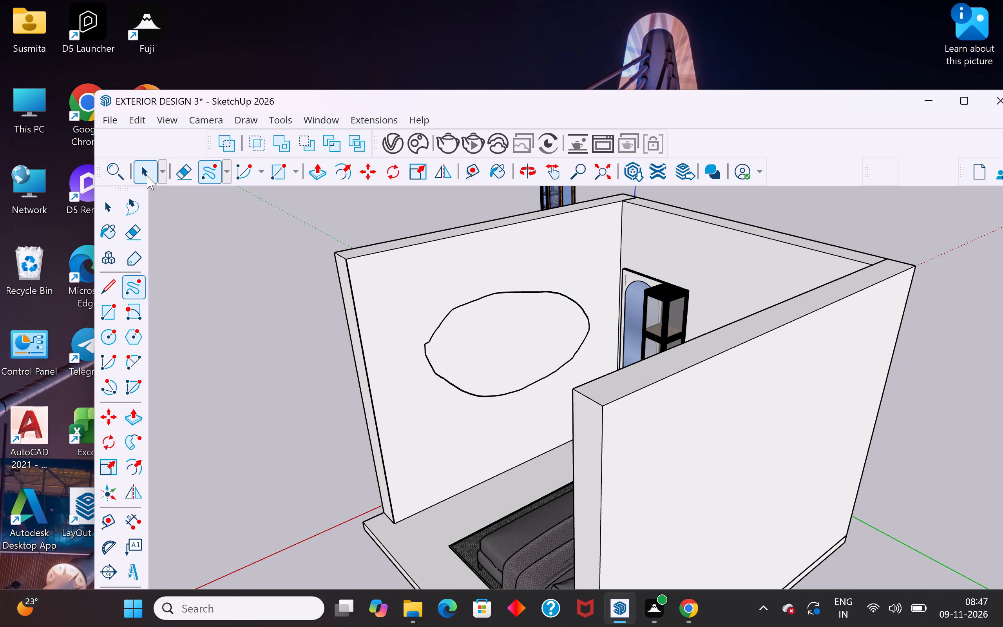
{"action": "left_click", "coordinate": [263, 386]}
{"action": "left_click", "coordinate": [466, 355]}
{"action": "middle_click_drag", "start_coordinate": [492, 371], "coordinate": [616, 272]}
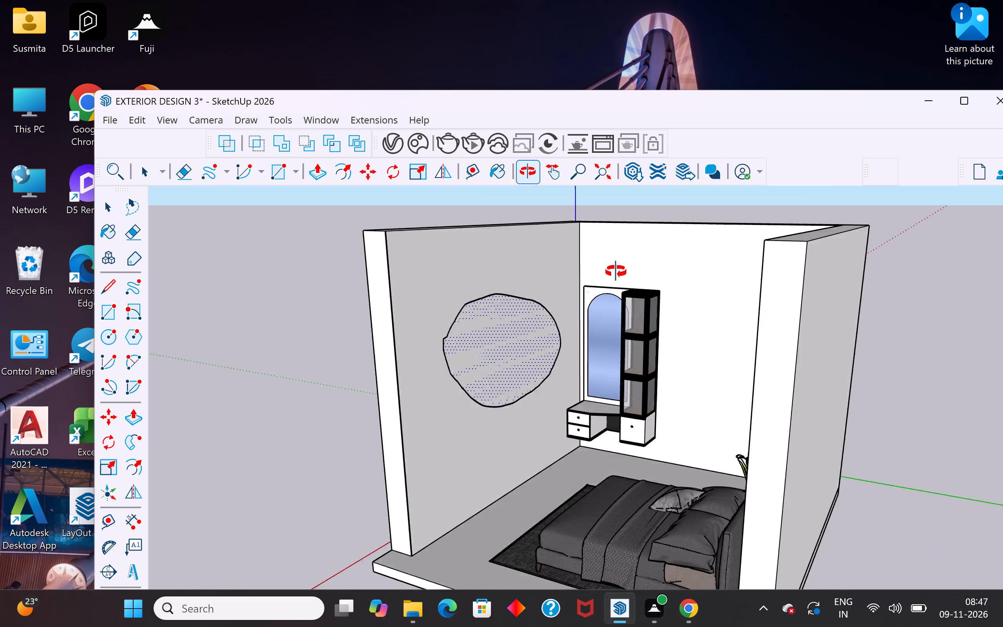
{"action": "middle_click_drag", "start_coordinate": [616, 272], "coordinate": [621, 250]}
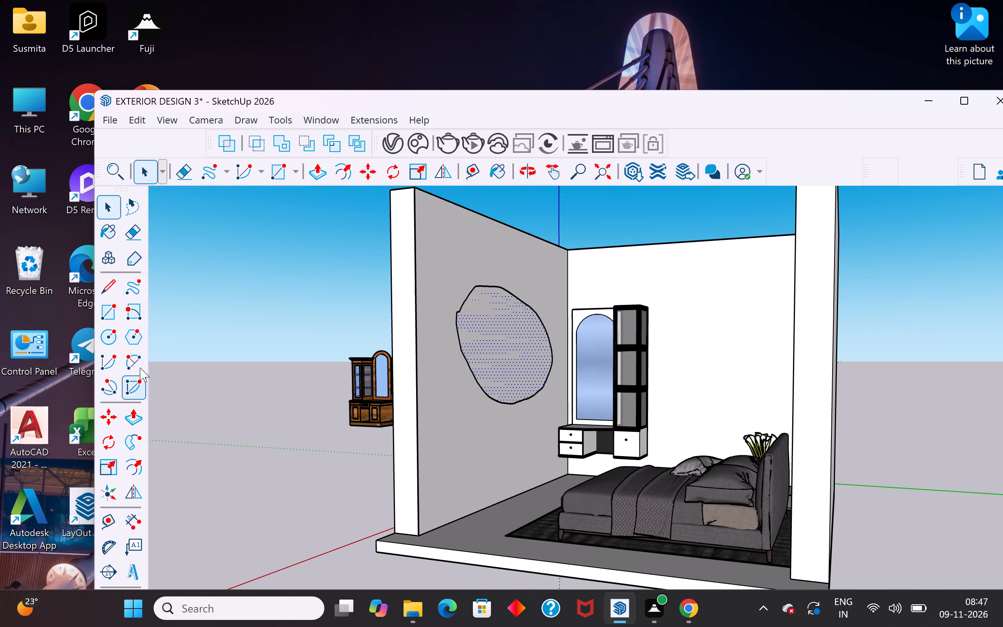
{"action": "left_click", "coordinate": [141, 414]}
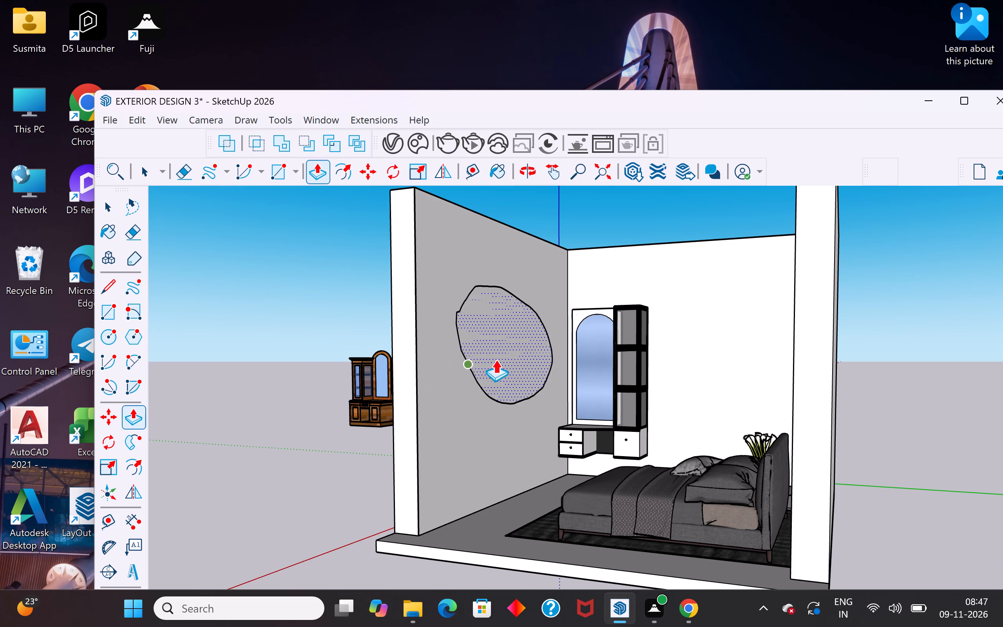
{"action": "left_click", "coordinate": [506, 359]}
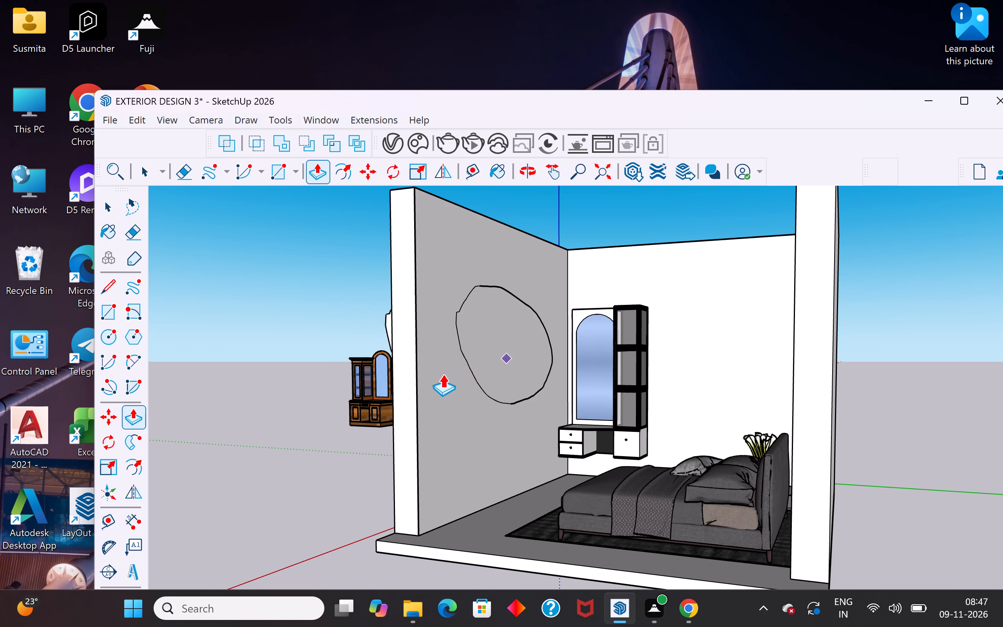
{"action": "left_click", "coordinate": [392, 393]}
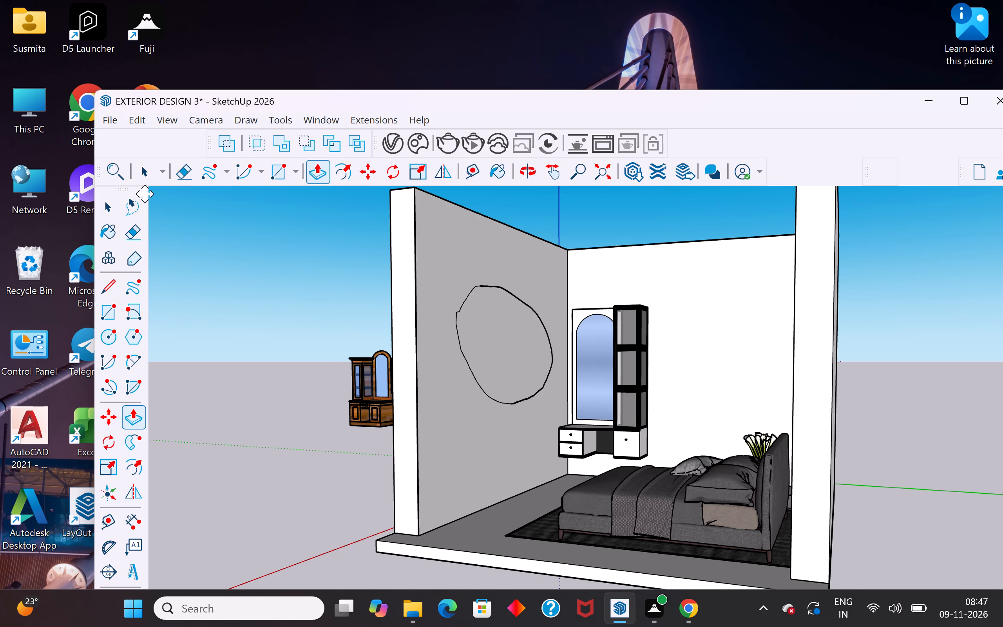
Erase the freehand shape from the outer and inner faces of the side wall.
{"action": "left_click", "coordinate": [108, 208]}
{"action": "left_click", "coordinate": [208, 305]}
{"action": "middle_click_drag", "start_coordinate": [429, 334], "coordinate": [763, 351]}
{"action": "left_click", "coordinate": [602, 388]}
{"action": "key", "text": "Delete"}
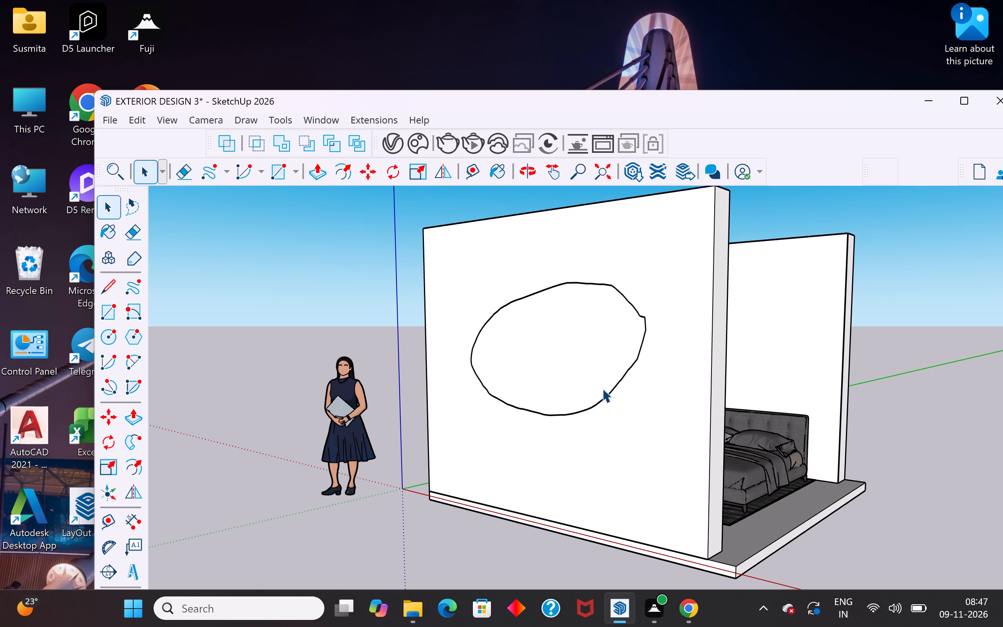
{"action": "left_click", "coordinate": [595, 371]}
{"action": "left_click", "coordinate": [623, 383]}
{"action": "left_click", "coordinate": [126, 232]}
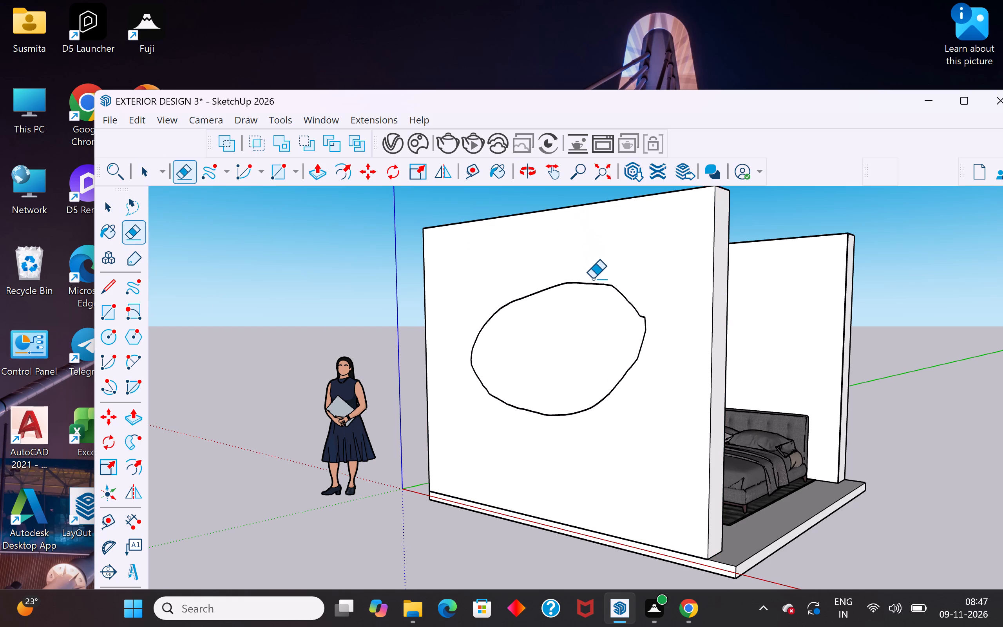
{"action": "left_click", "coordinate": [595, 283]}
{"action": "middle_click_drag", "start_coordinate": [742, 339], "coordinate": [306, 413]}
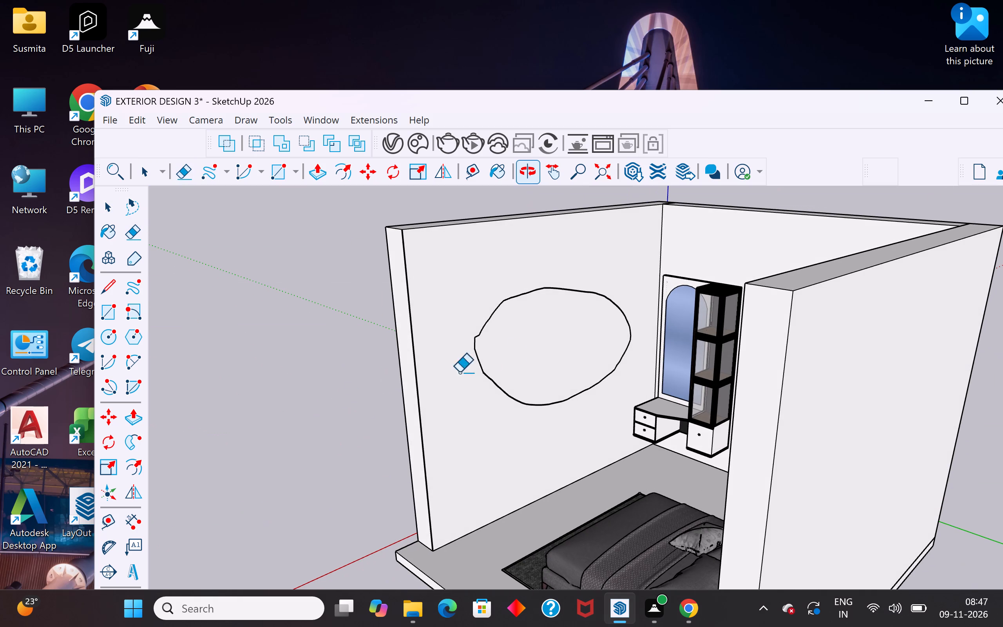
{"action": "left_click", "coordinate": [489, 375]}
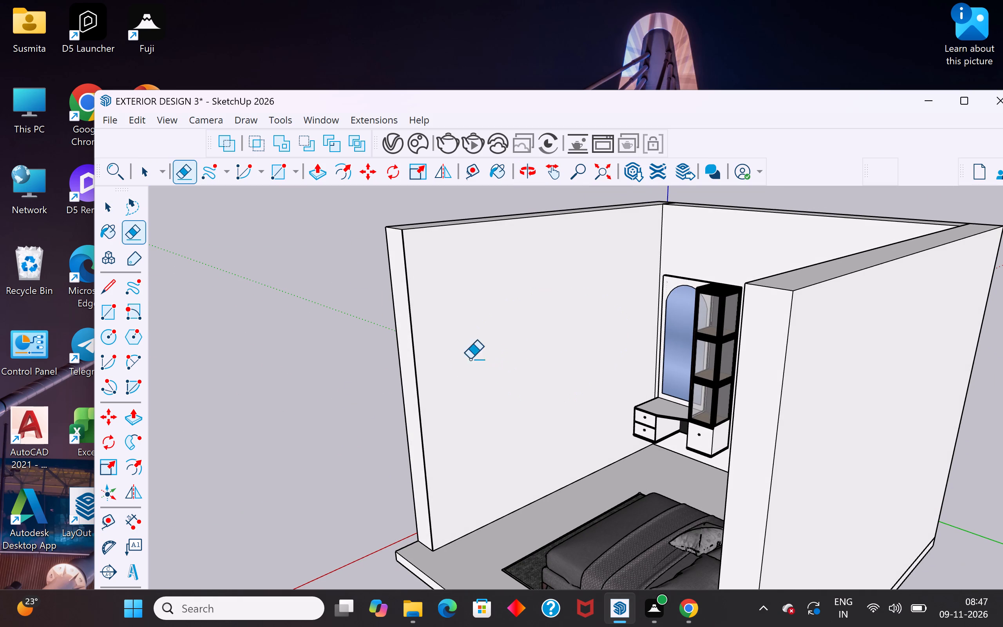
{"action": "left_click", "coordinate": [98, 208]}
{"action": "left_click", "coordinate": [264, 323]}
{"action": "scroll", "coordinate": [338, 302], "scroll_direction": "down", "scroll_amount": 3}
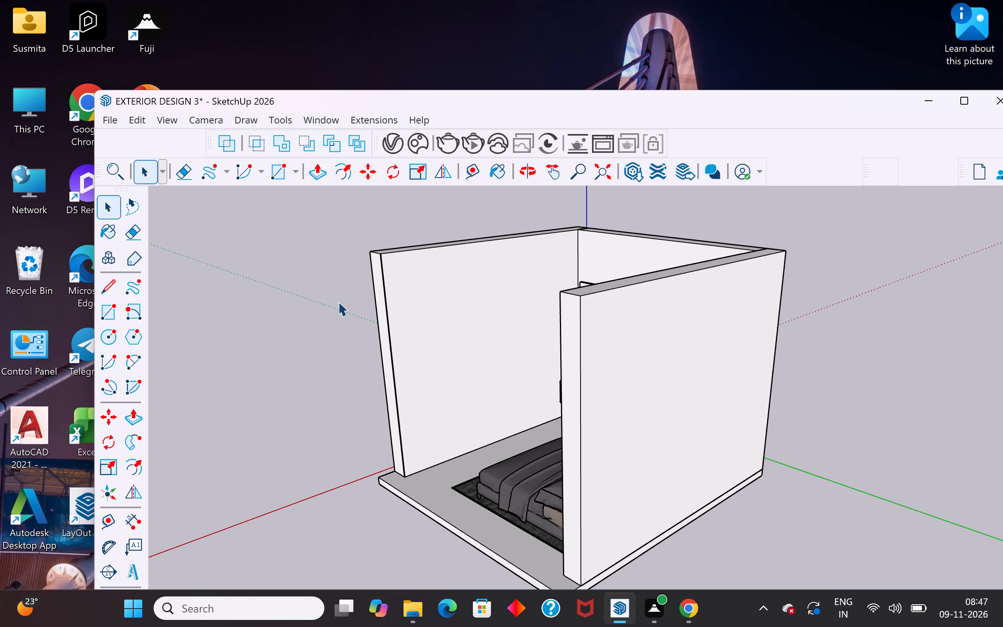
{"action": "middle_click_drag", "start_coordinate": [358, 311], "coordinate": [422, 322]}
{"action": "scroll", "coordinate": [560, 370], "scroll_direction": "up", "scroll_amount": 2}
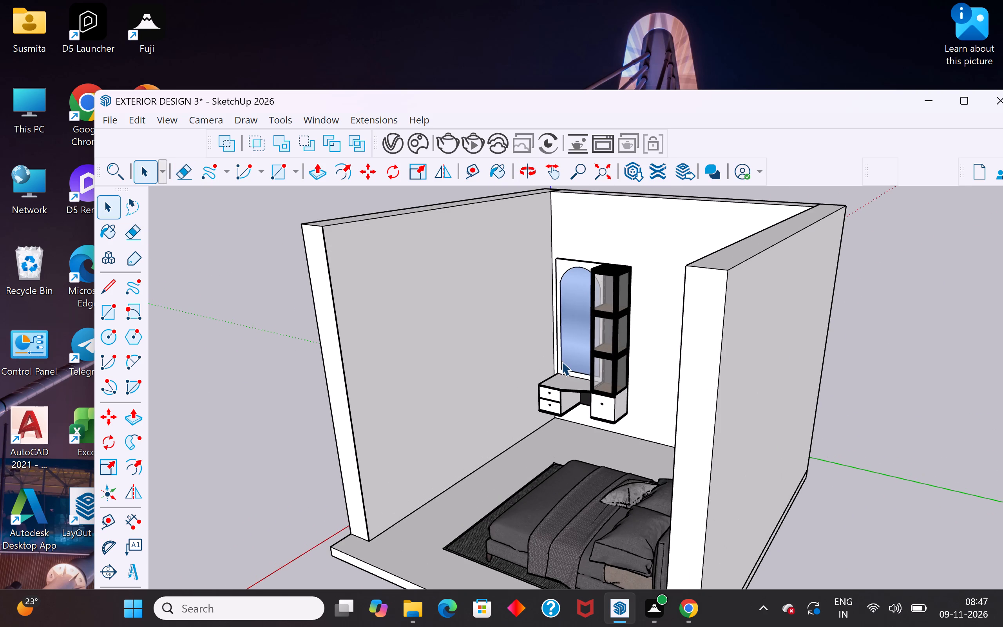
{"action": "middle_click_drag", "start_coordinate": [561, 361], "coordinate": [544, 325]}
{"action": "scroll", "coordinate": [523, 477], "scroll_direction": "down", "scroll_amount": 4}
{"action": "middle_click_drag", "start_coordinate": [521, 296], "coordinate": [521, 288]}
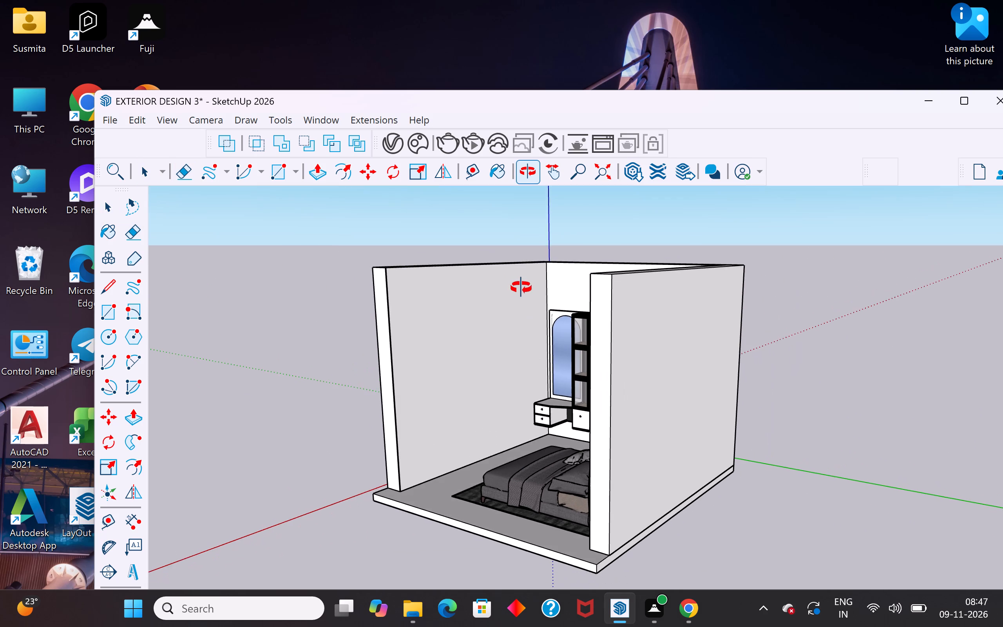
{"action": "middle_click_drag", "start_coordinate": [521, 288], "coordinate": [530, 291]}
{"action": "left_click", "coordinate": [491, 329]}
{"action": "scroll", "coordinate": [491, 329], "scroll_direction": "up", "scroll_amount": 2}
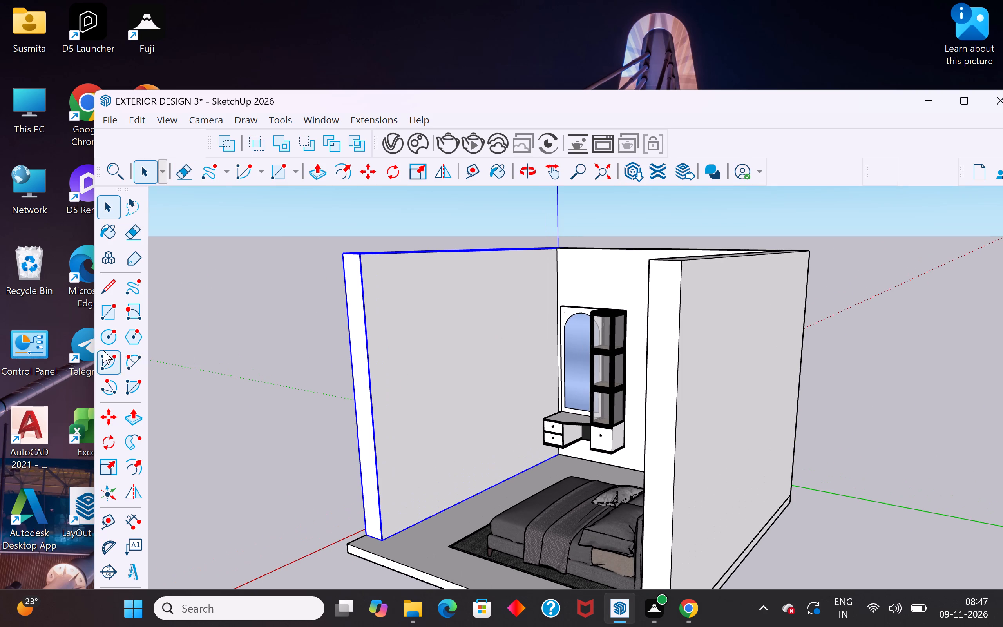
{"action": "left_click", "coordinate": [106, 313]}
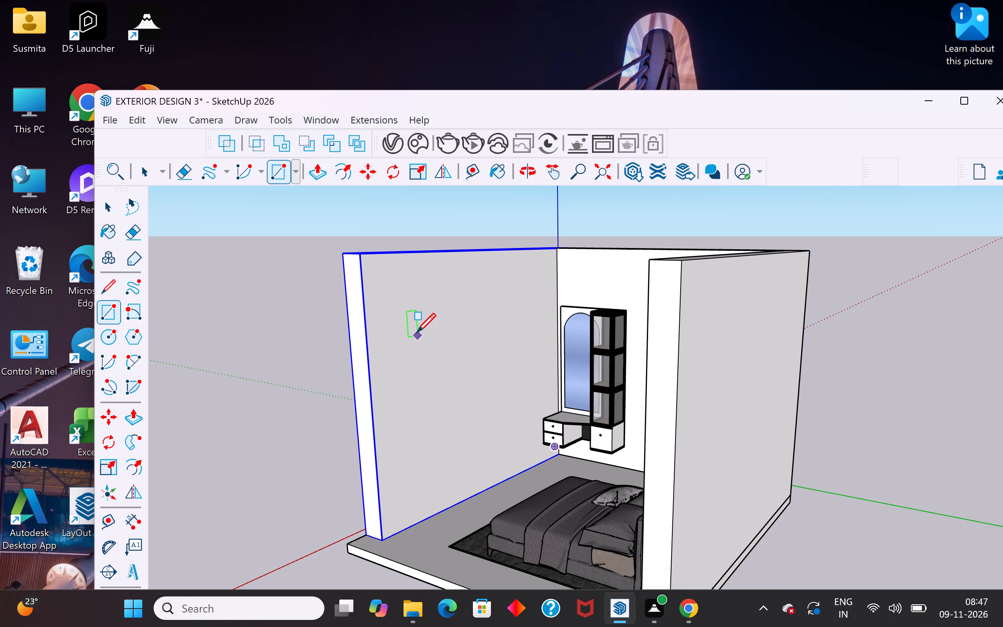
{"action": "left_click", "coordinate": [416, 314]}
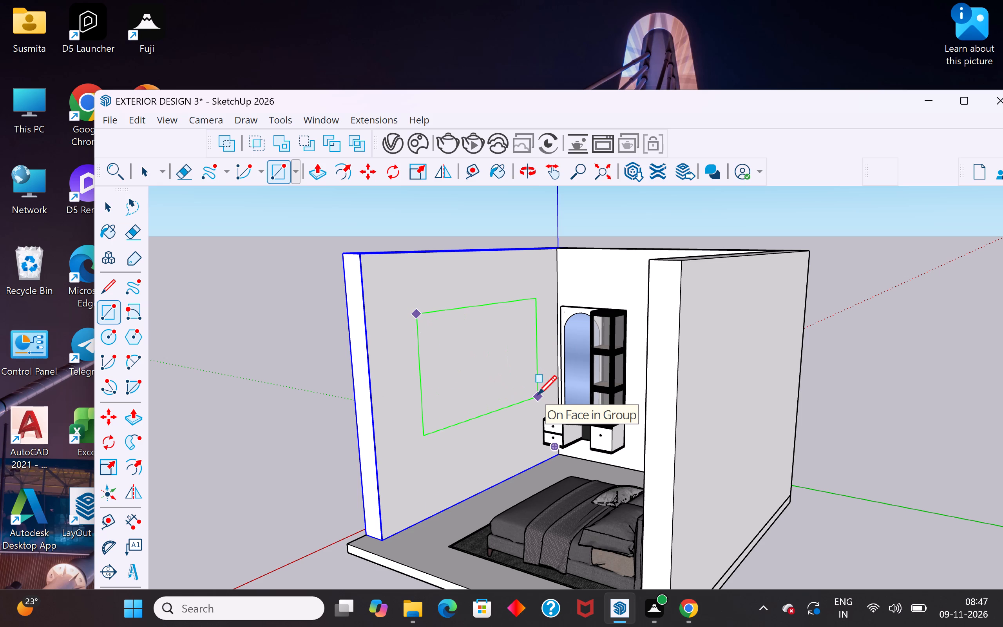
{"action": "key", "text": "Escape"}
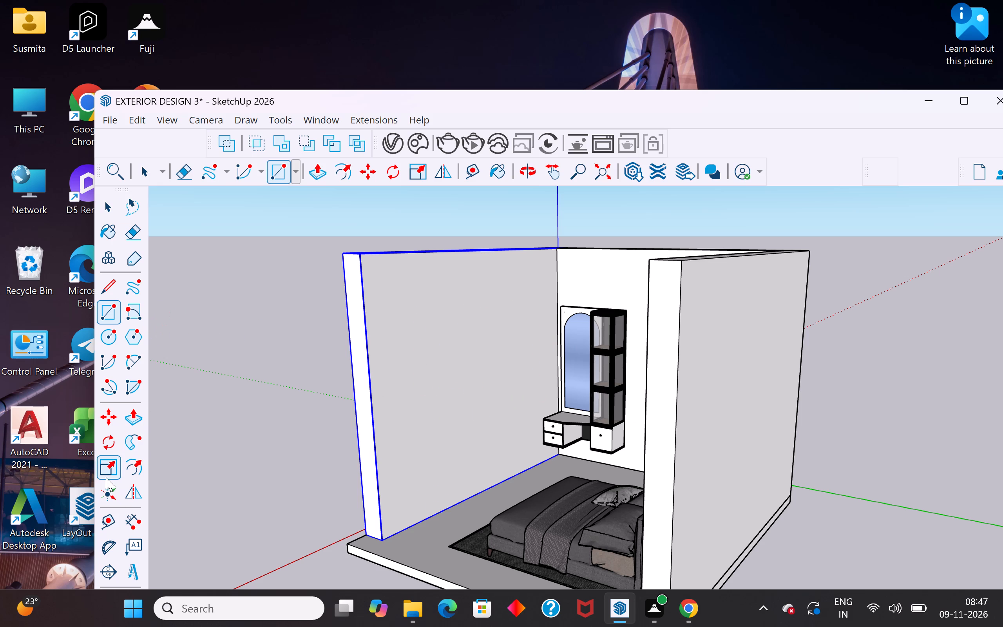
Place horizontal Tape Measure guides on the side wall's inner face, 3' above its bottom edge and 3' below its top edge.
{"action": "left_click", "coordinate": [109, 527]}
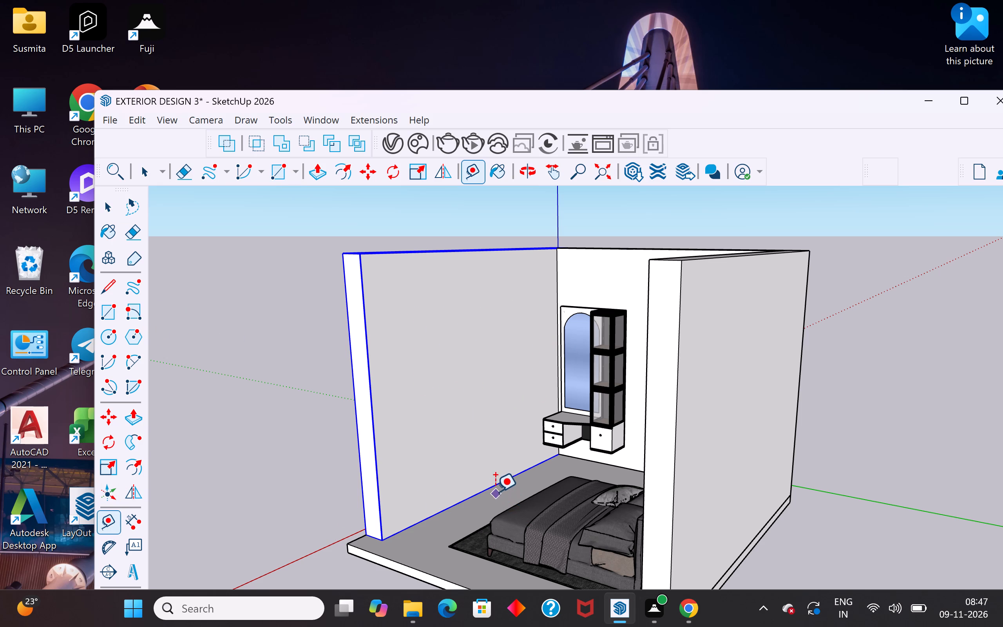
{"action": "left_click", "coordinate": [492, 488]}
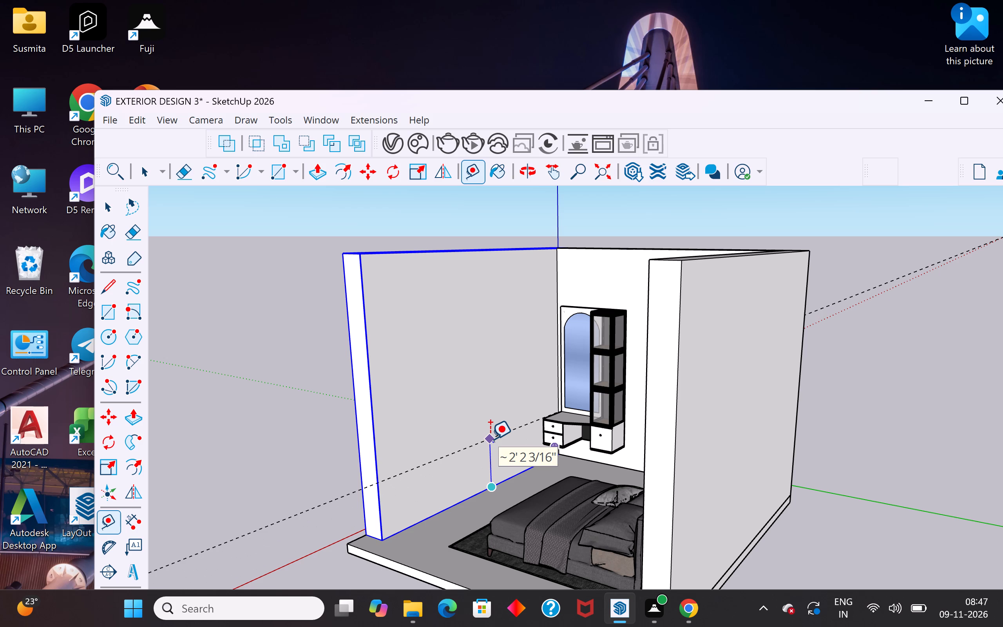
{"action": "type", "text": "3'"}
{"action": "key", "text": "Return"}
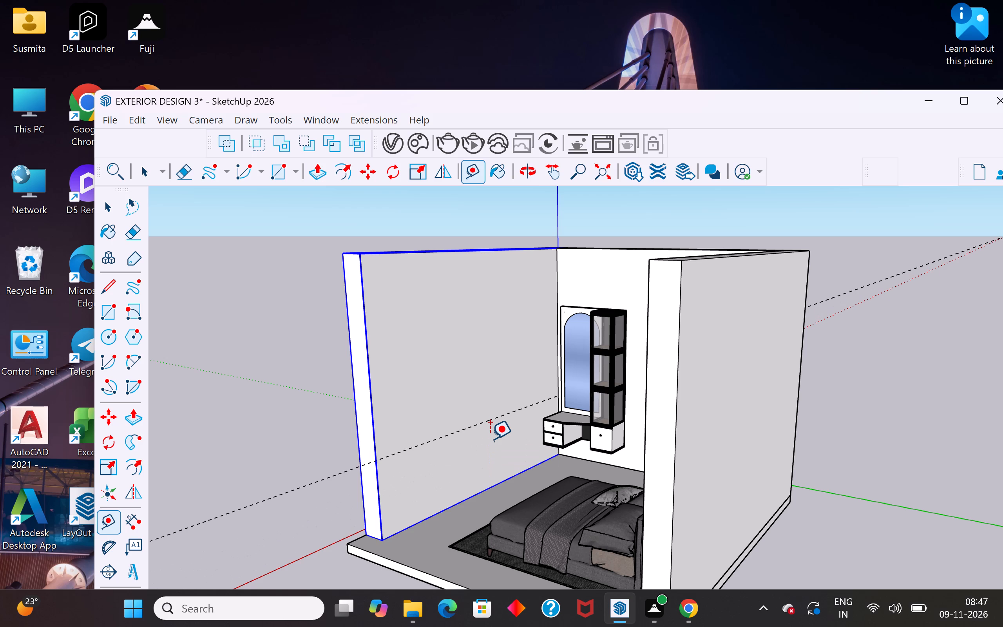
{"action": "left_click", "coordinate": [473, 249]}
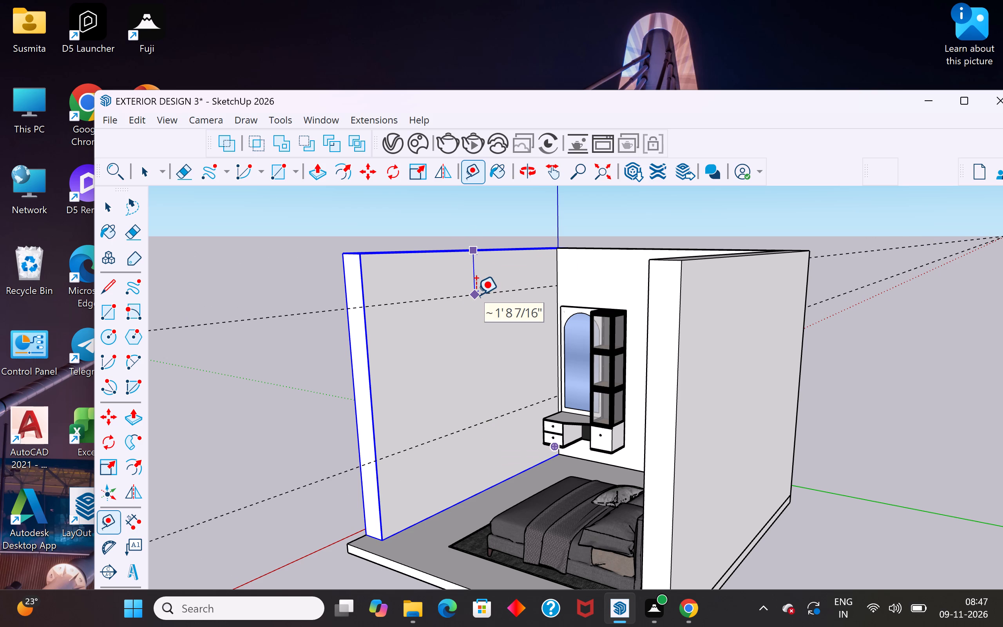
{"action": "type", "text": "3'"}
{"action": "key", "text": "Return"}
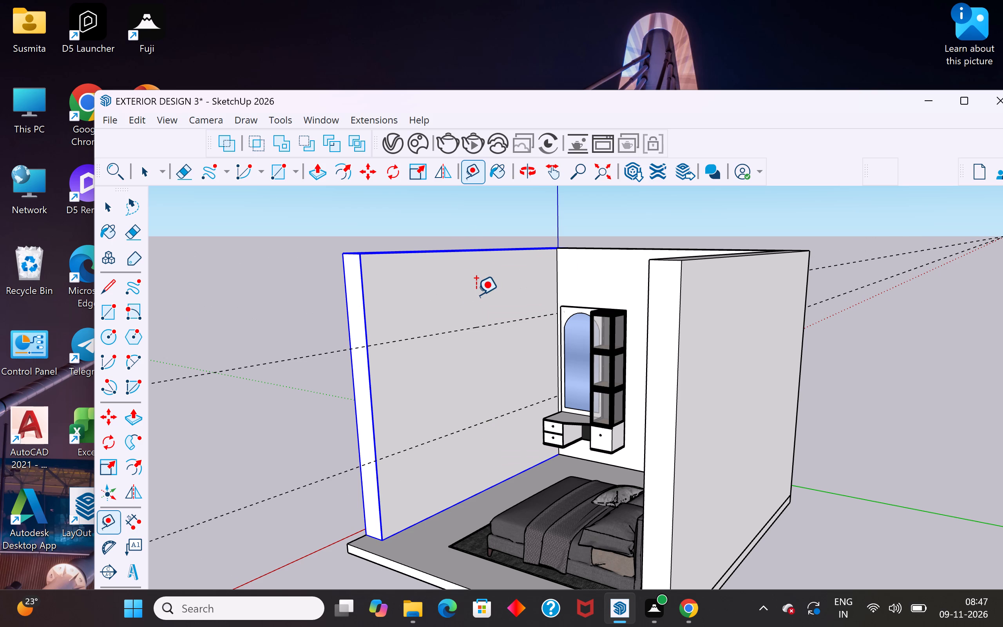
Place vertical Tape Measure guides on the side wall's inner face, 3' in from each of its two vertical edges.
{"action": "left_click", "coordinate": [369, 395]}
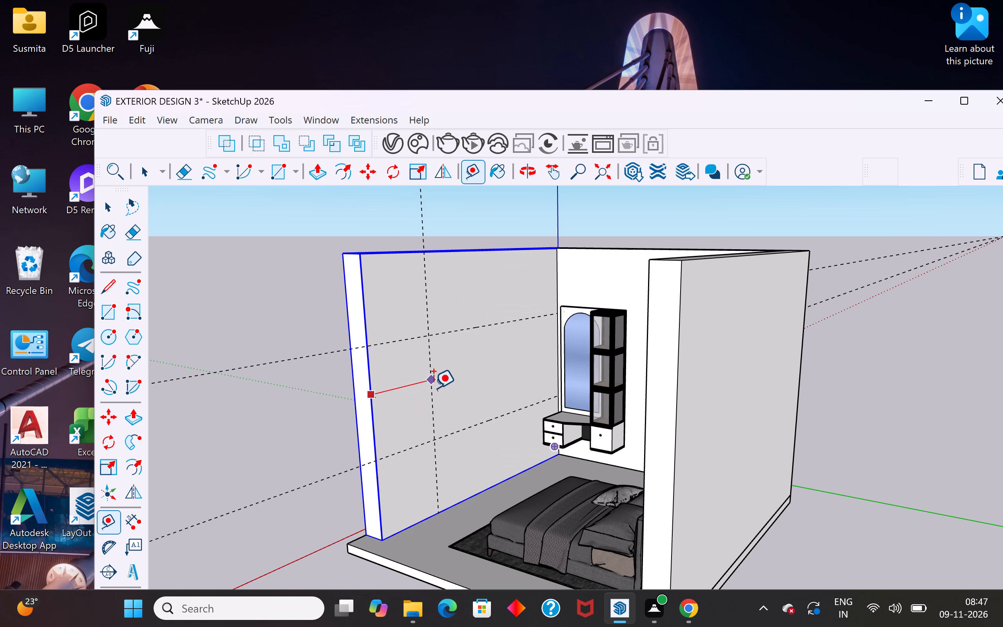
{"action": "key", "text": "3"}
{"action": "key", "text": "apostrophe"}
{"action": "key", "text": "Return"}
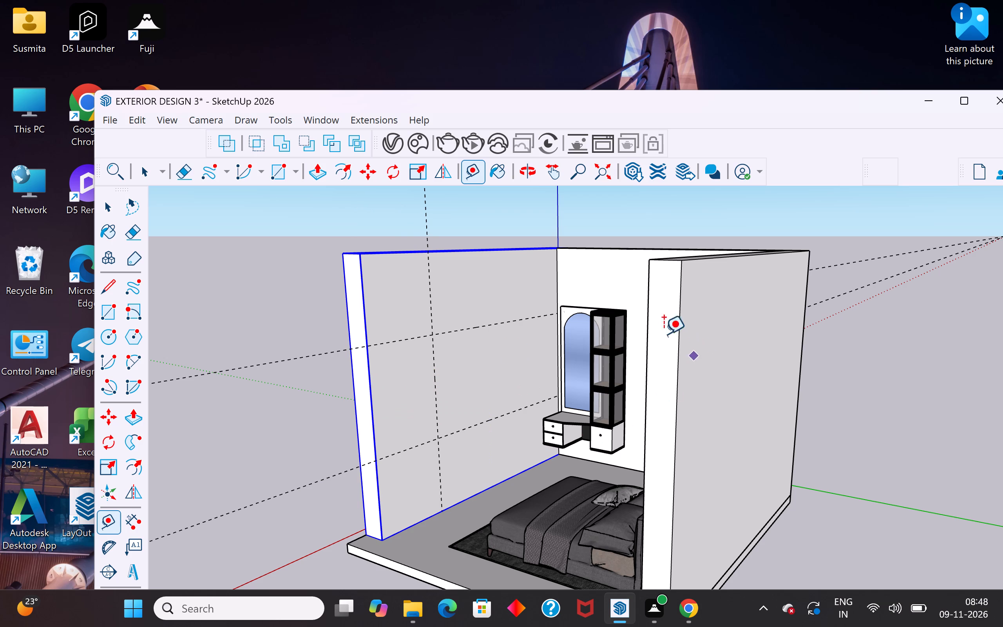
{"action": "left_click", "coordinate": [554, 333]}
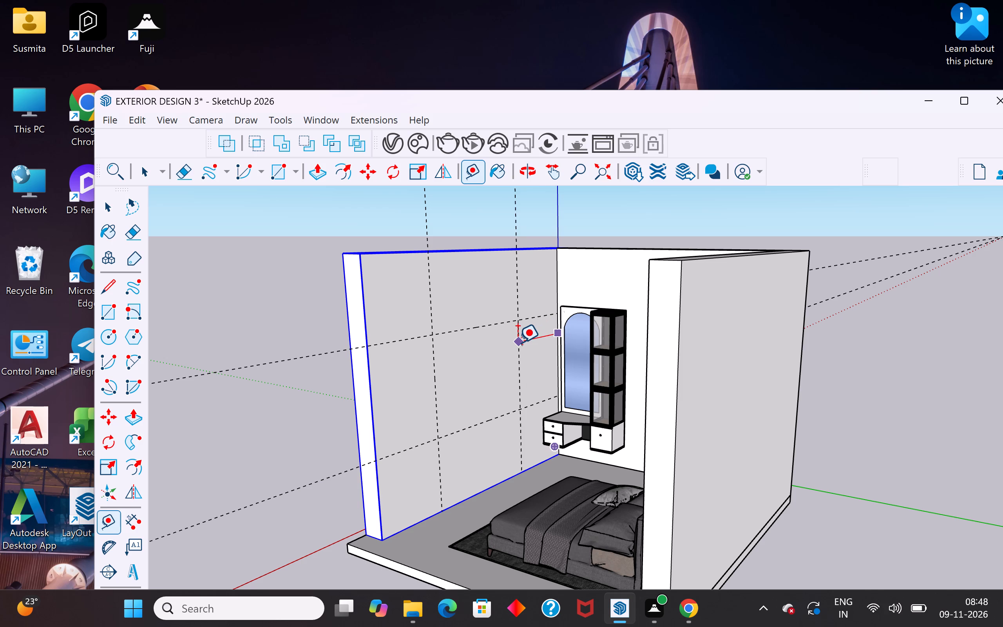
{"action": "type", "text": "3'"}
{"action": "key", "text": "Return"}
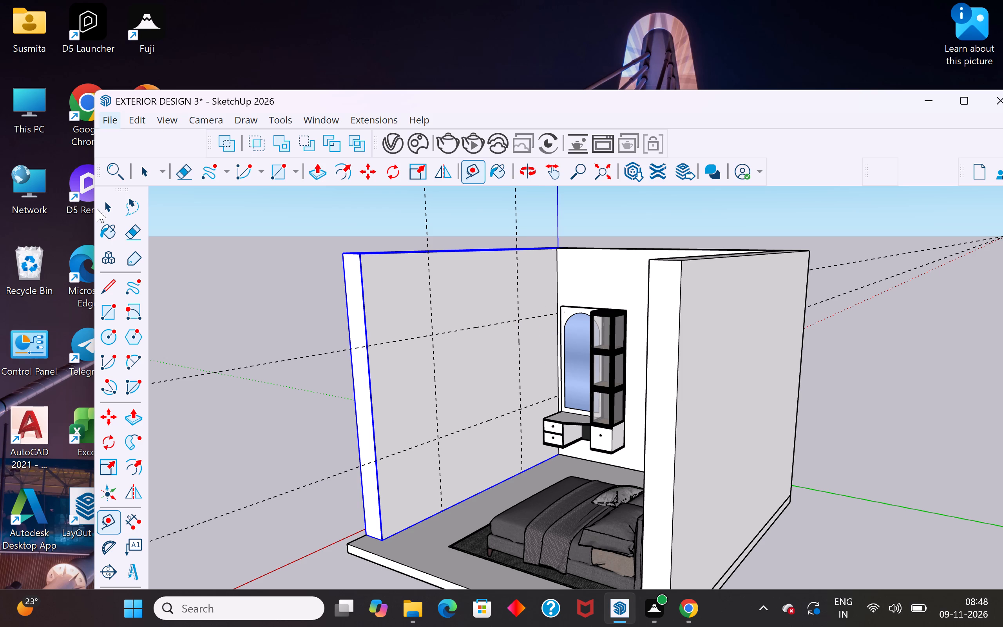
{"action": "left_click", "coordinate": [104, 210]}
{"action": "left_click", "coordinate": [251, 285]}
Hide the wall opposite the guided side wall, the one behind the bed's headboard.
{"action": "middle_click_drag", "start_coordinate": [503, 333], "coordinate": [443, 448]}
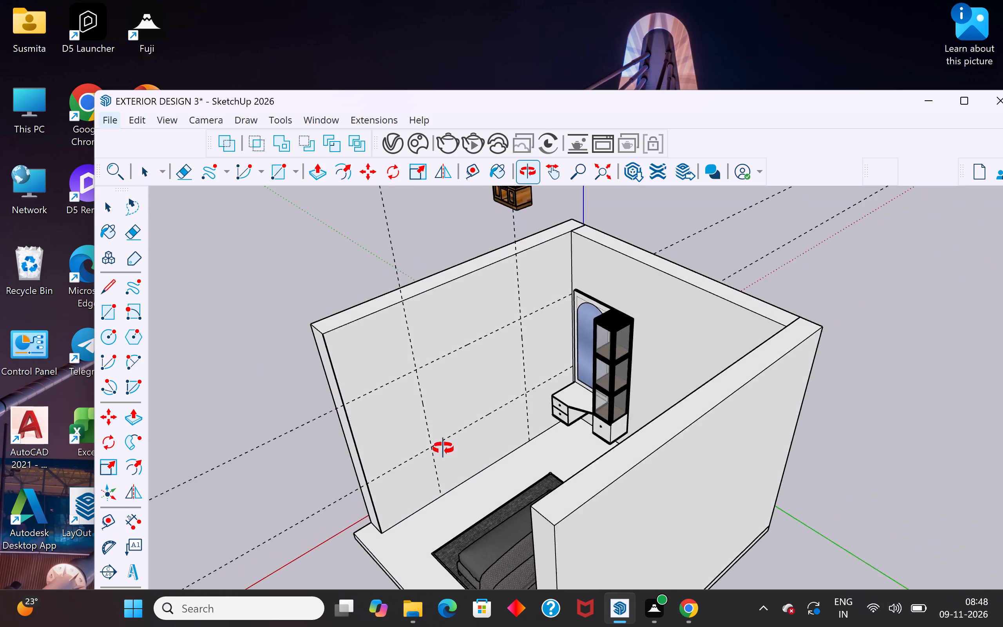
{"action": "middle_click_drag", "start_coordinate": [443, 448], "coordinate": [460, 405]}
{"action": "left_click", "coordinate": [694, 442]}
{"action": "right_click", "coordinate": [694, 442]}
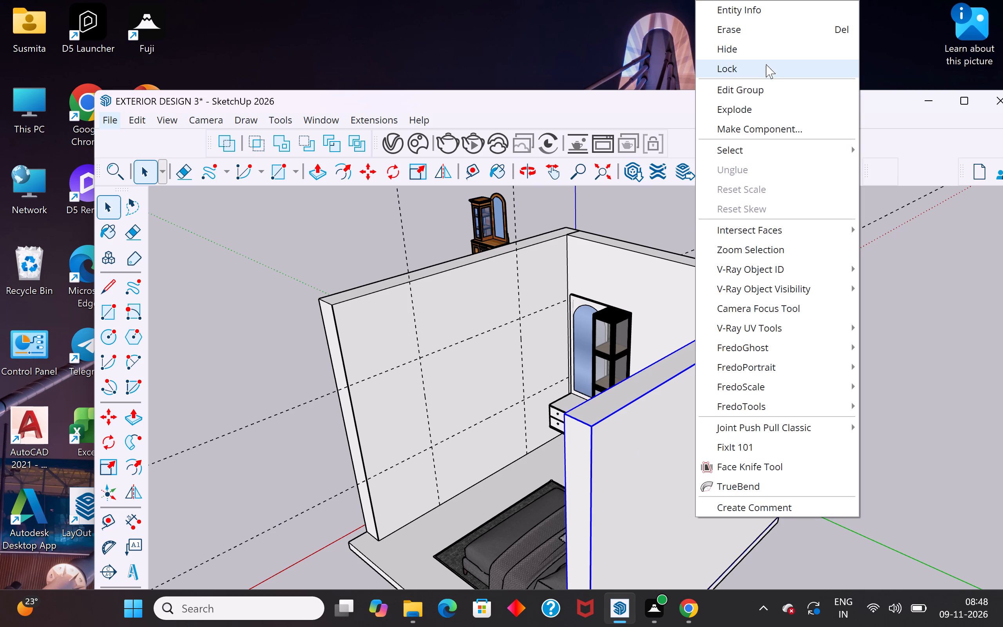
{"action": "left_click", "coordinate": [766, 47]}
Inside the side wall group, draw a rectangle on the inner face between the four guide intersections.
{"action": "middle_click_drag", "start_coordinate": [898, 366], "coordinate": [779, 379]}
{"action": "scroll", "coordinate": [800, 287], "scroll_direction": "down", "scroll_amount": 5}
{"action": "middle_click_drag", "start_coordinate": [595, 339], "coordinate": [563, 321]}
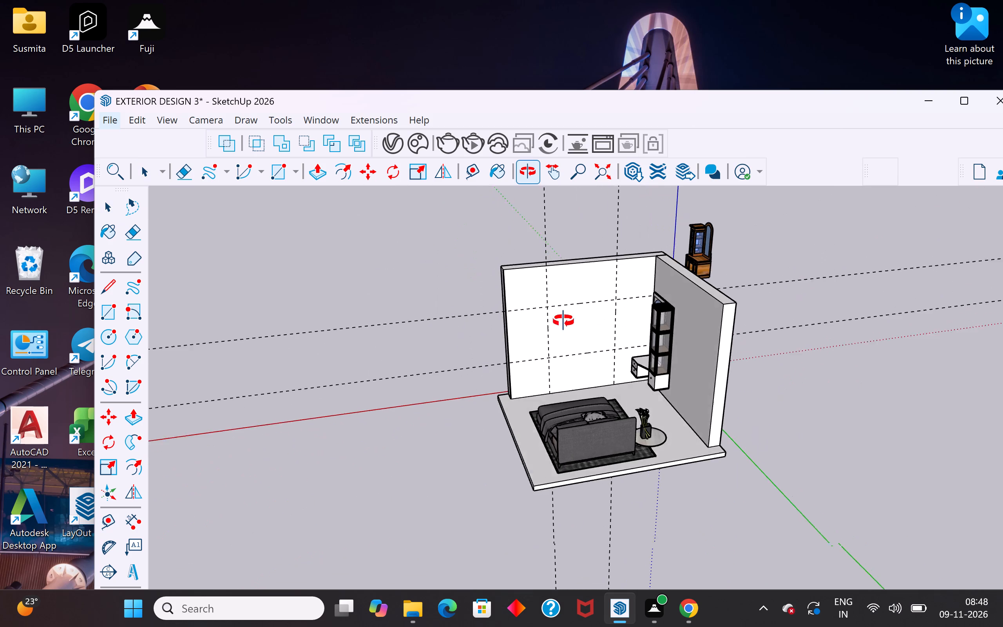
{"action": "middle_click_drag", "start_coordinate": [563, 321], "coordinate": [551, 315]}
{"action": "scroll", "coordinate": [551, 315], "scroll_direction": "up", "scroll_amount": 6}
{"action": "middle_click_drag", "start_coordinate": [590, 315], "coordinate": [576, 269]}
{"action": "scroll", "coordinate": [650, 273], "scroll_direction": "up", "scroll_amount": 3}
{"action": "middle_click_drag", "start_coordinate": [698, 301], "coordinate": [683, 278]}
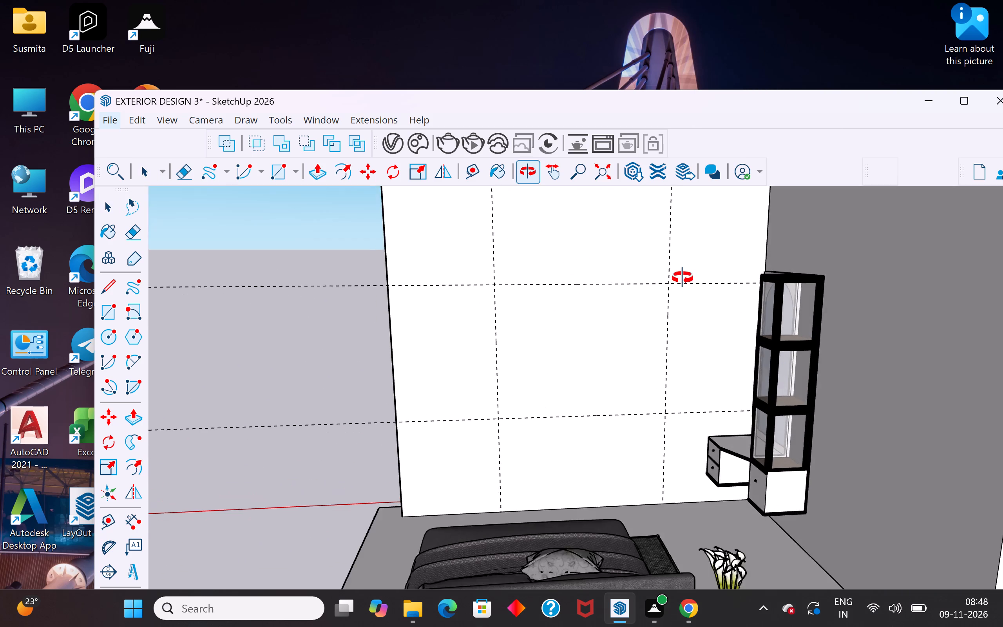
{"action": "middle_click_drag", "start_coordinate": [683, 278], "coordinate": [681, 276]}
{"action": "scroll", "coordinate": [681, 276], "scroll_direction": "up", "scroll_amount": 3}
{"action": "middle_click_drag", "start_coordinate": [681, 276], "coordinate": [682, 251]}
{"action": "triple_click", "coordinate": [520, 415]}
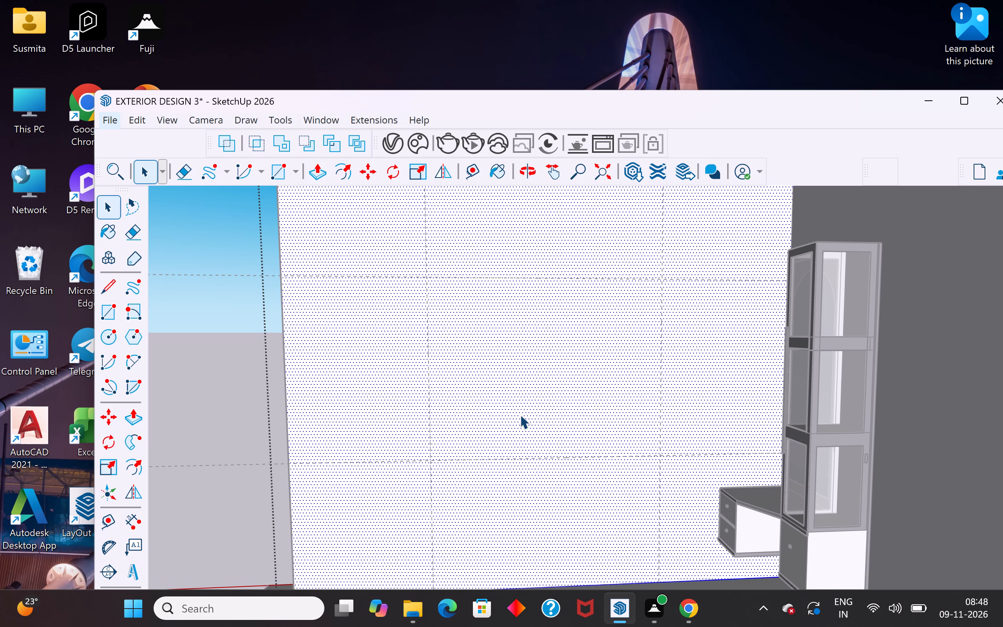
{"action": "left_click", "coordinate": [111, 311]}
{"action": "left_click", "coordinate": [426, 277]}
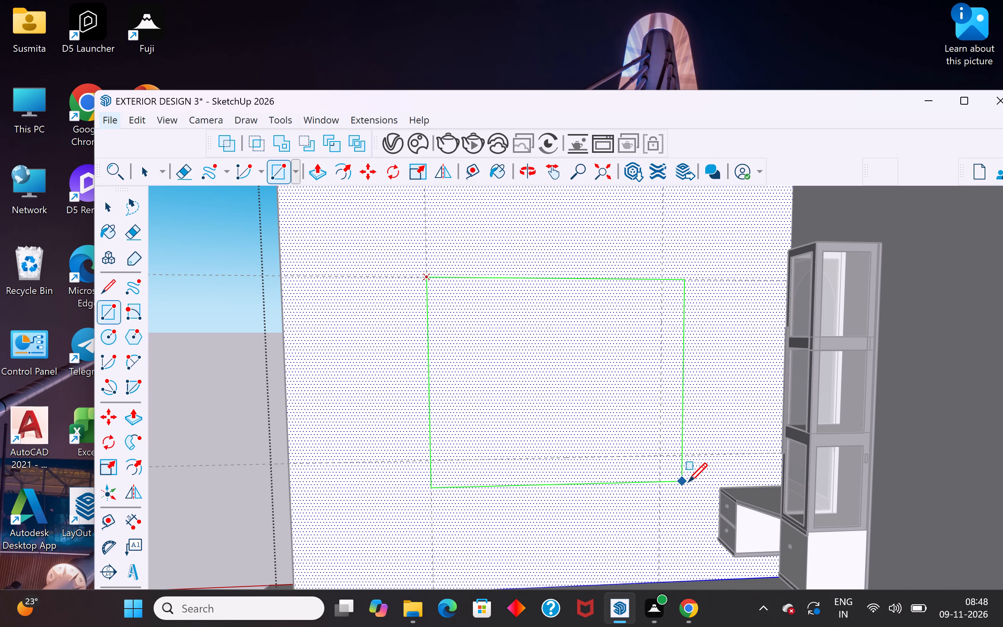
{"action": "left_click", "coordinate": [659, 458]}
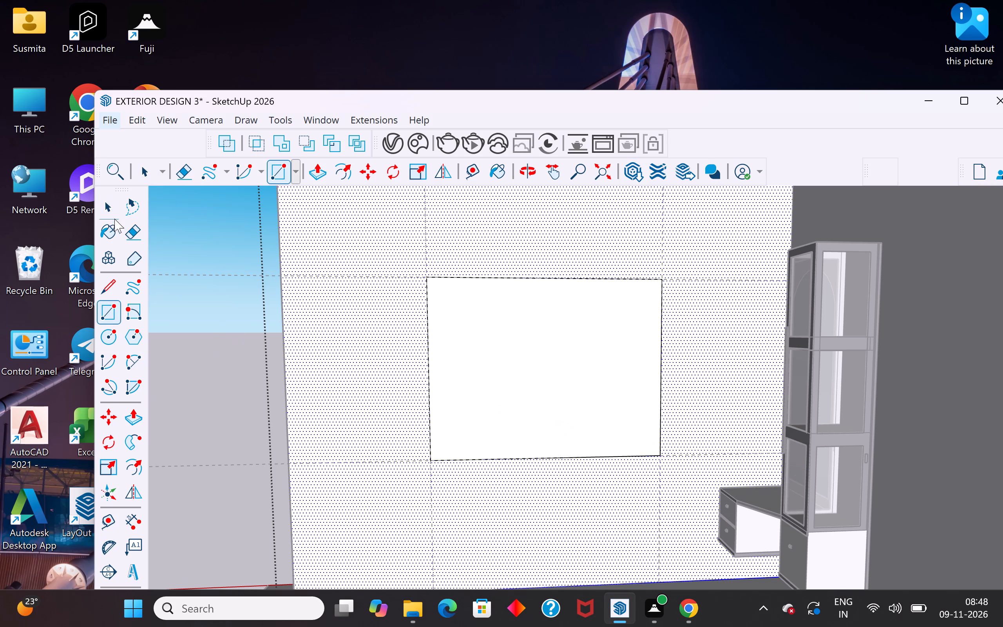
{"action": "left_click", "coordinate": [112, 209]}
{"action": "left_click", "coordinate": [213, 364]}
Push/Pull the rectangle through the full thickness of the side wall to cut a window opening.
{"action": "scroll", "coordinate": [619, 355], "scroll_direction": "down", "scroll_amount": 5}
{"action": "middle_click_drag", "start_coordinate": [613, 373], "coordinate": [722, 390]}
{"action": "scroll", "coordinate": [722, 390], "scroll_direction": "down", "scroll_amount": 1}
{"action": "left_click", "coordinate": [570, 386]}
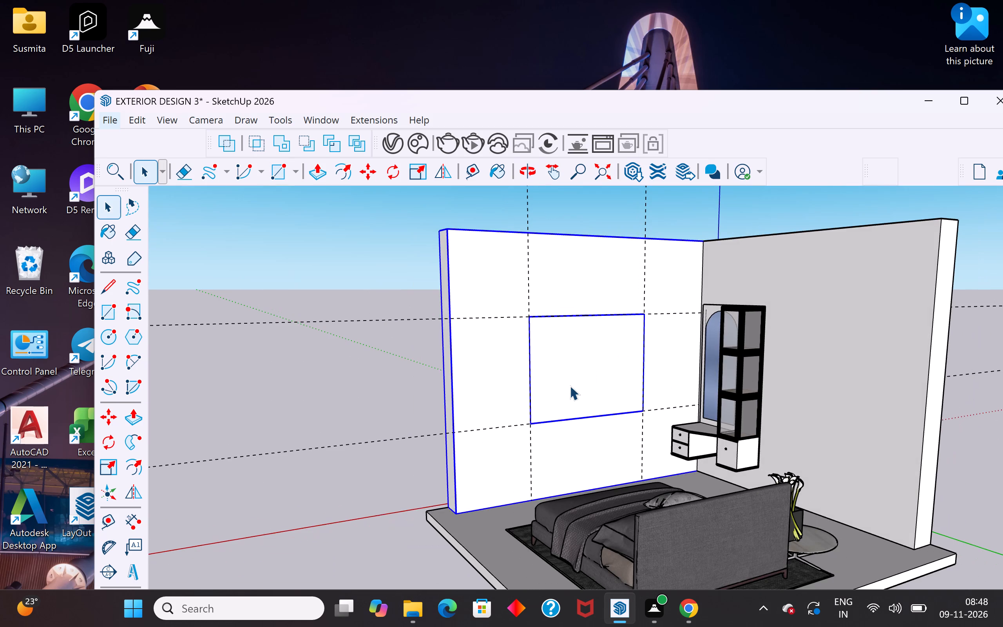
{"action": "middle_click_drag", "start_coordinate": [570, 386], "coordinate": [607, 390]}
{"action": "double_click", "coordinate": [607, 390]}
{"action": "left_click", "coordinate": [591, 375]}
{"action": "middle_click_drag", "start_coordinate": [608, 391], "coordinate": [655, 399]}
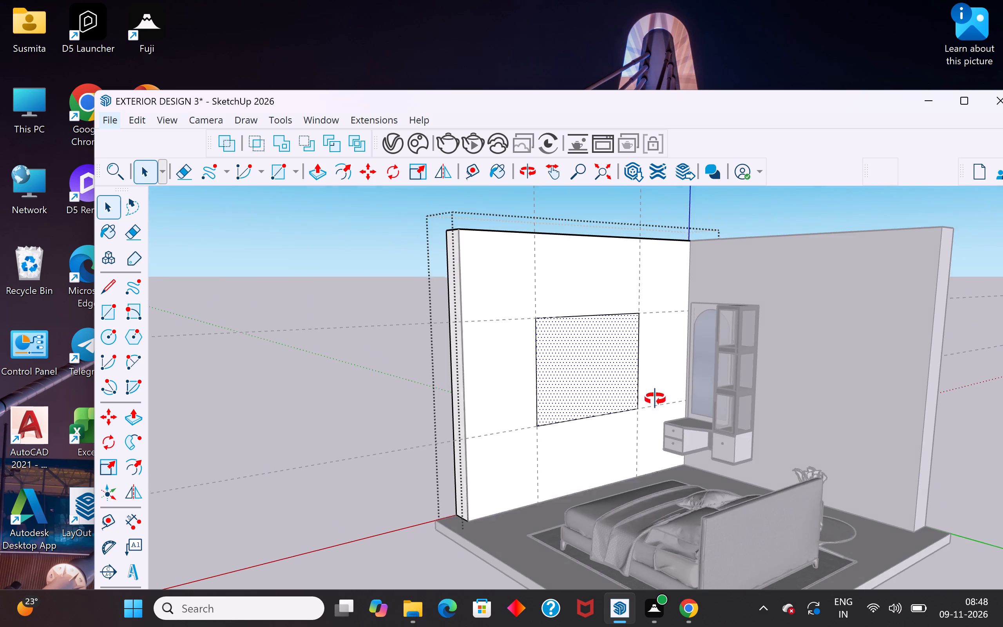
{"action": "middle_click_drag", "start_coordinate": [655, 399], "coordinate": [737, 417]}
{"action": "left_click", "coordinate": [133, 415]}
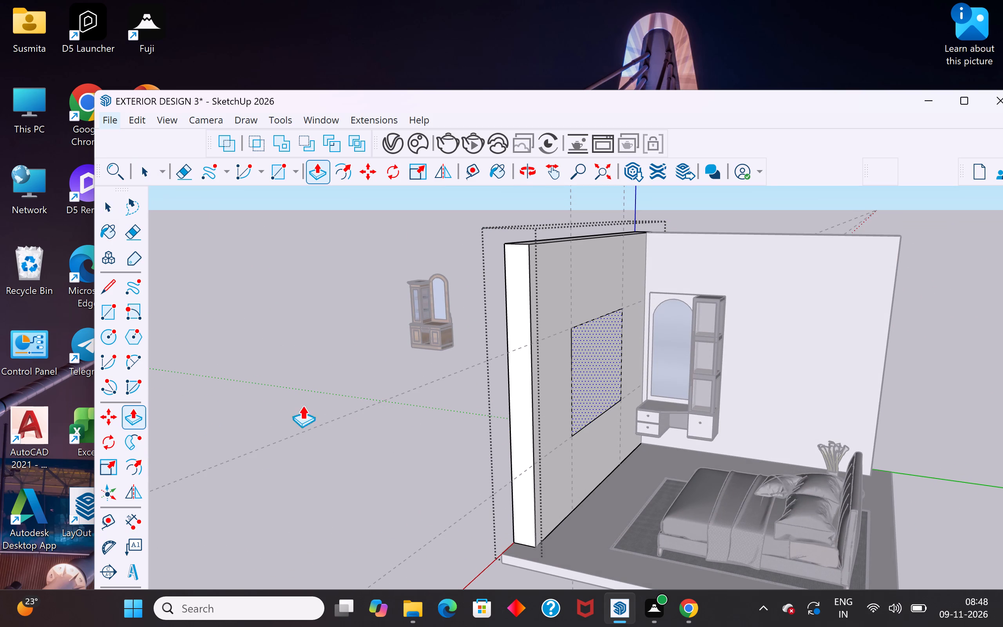
{"action": "left_click", "coordinate": [602, 355]}
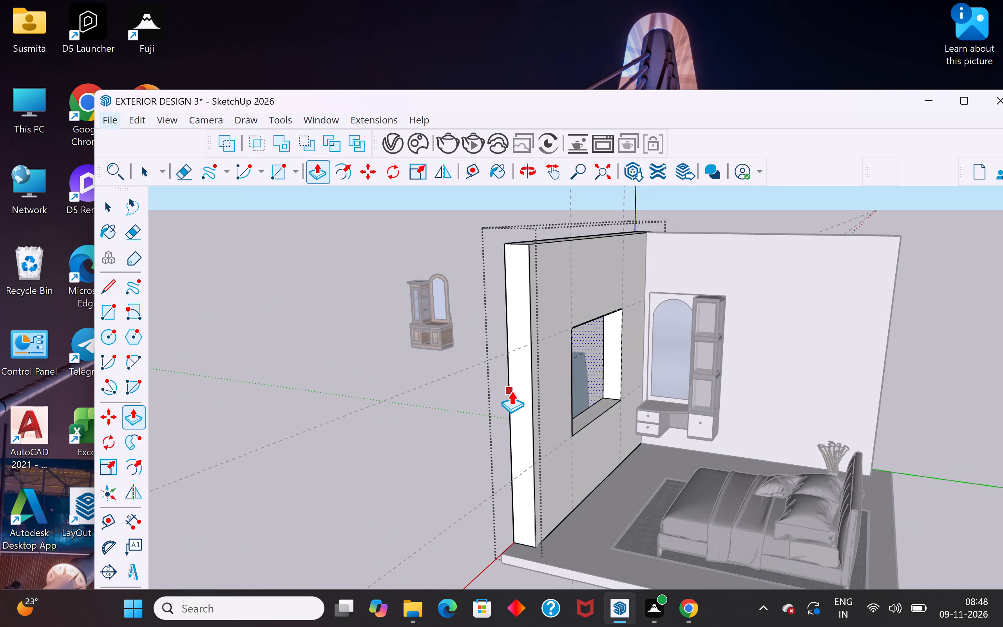
{"action": "left_click", "coordinate": [511, 391]}
{"action": "left_click", "coordinate": [107, 201]}
{"action": "left_click", "coordinate": [248, 324]}
Delete the two vertical and two horizontal guide lines around the window opening.
{"action": "scroll", "coordinate": [427, 407], "scroll_direction": "down", "scroll_amount": 5}
{"action": "middle_click_drag", "start_coordinate": [594, 434], "coordinate": [550, 448]}
{"action": "scroll", "coordinate": [552, 444], "scroll_direction": "down", "scroll_amount": 5}
{"action": "left_click_drag", "start_coordinate": [599, 512], "coordinate": [508, 566]}
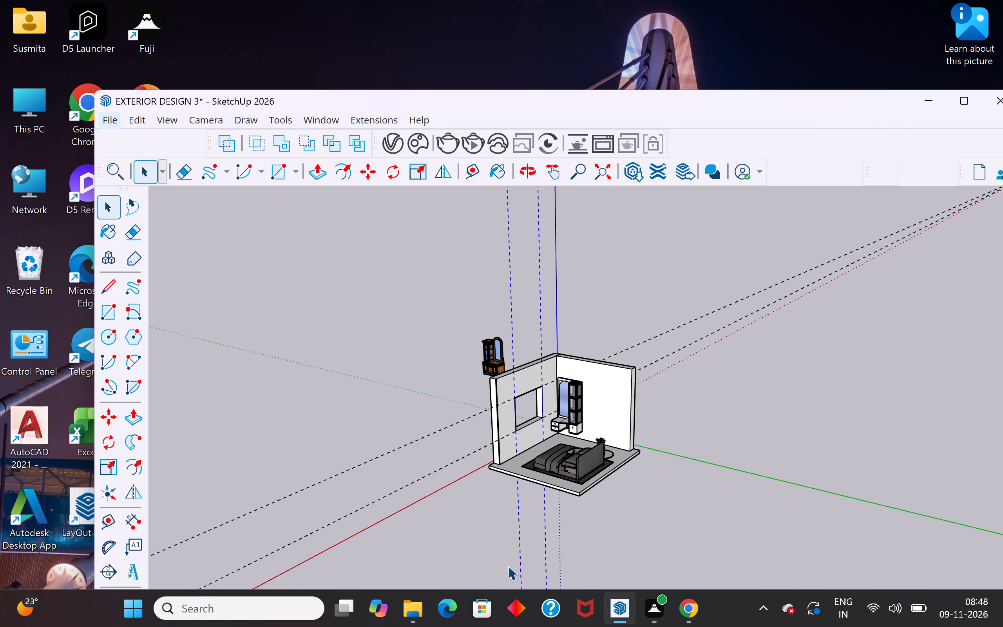
{"action": "key", "text": "Delete"}
{"action": "left_click_drag", "start_coordinate": [415, 423], "coordinate": [369, 533]}
{"action": "key", "text": "Delete"}
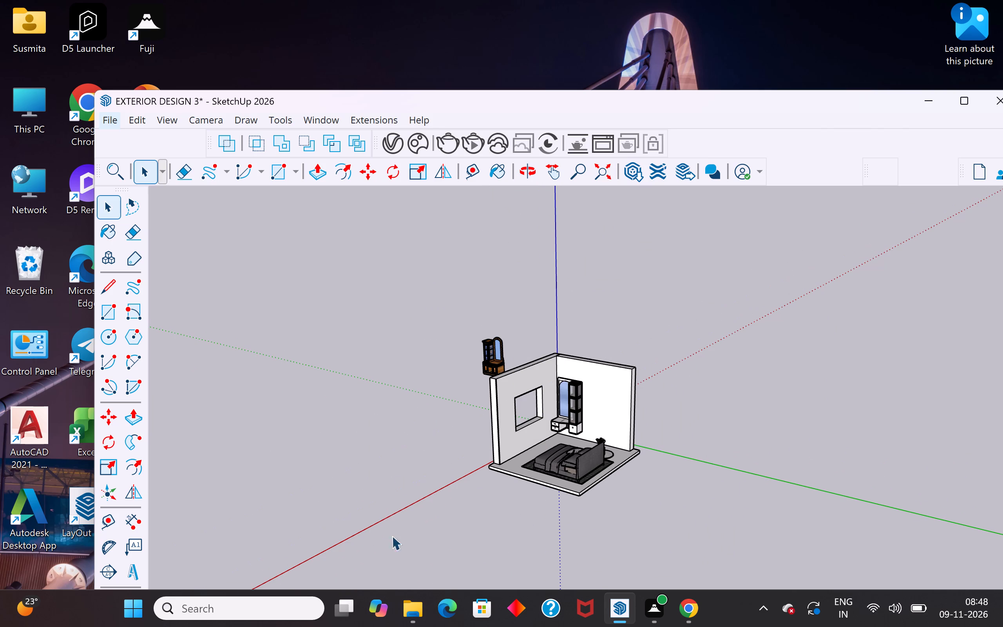
Move the bed, rug and side-table group along the red axis, close to the wall holding the dressing unit.
{"action": "scroll", "coordinate": [561, 411], "scroll_direction": "up", "scroll_amount": 4}
{"action": "middle_click_drag", "start_coordinate": [563, 423], "coordinate": [448, 488]}
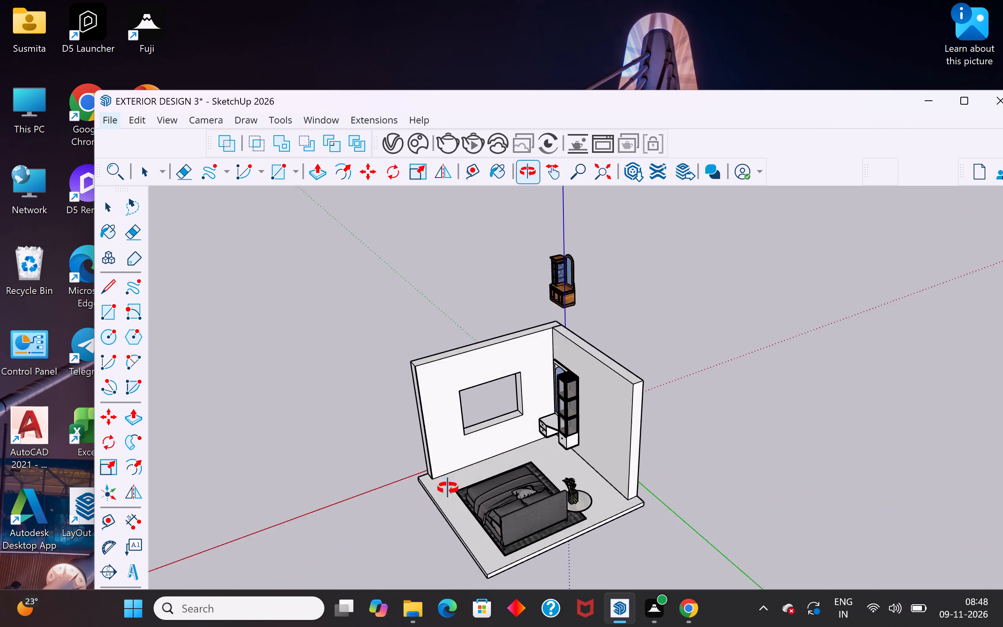
{"action": "middle_click_drag", "start_coordinate": [448, 488], "coordinate": [380, 449]}
{"action": "scroll", "coordinate": [436, 493], "scroll_direction": "up", "scroll_amount": 1}
{"action": "scroll", "coordinate": [509, 496], "scroll_direction": "up", "scroll_amount": 4}
{"action": "middle_click_drag", "start_coordinate": [517, 502], "coordinate": [437, 475]}
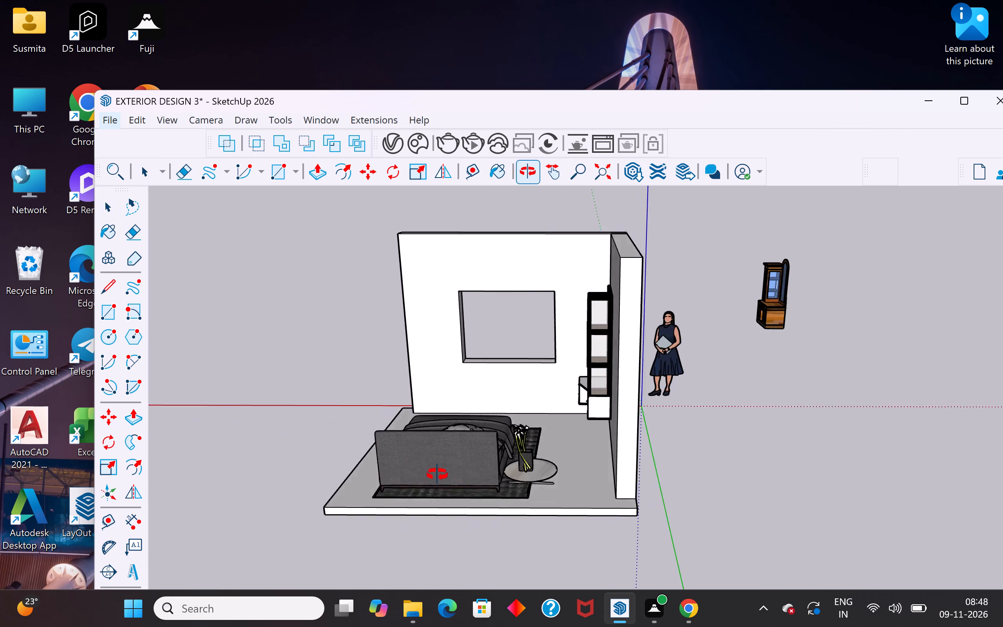
{"action": "middle_click_drag", "start_coordinate": [437, 475], "coordinate": [455, 429]}
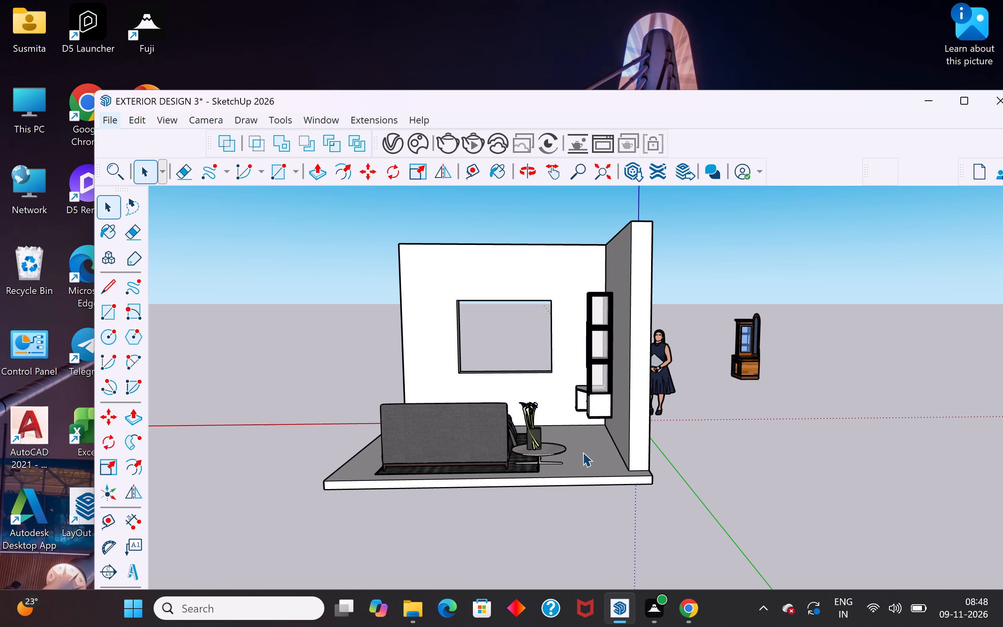
{"action": "left_click", "coordinate": [460, 457]}
{"action": "key", "text": "m"}
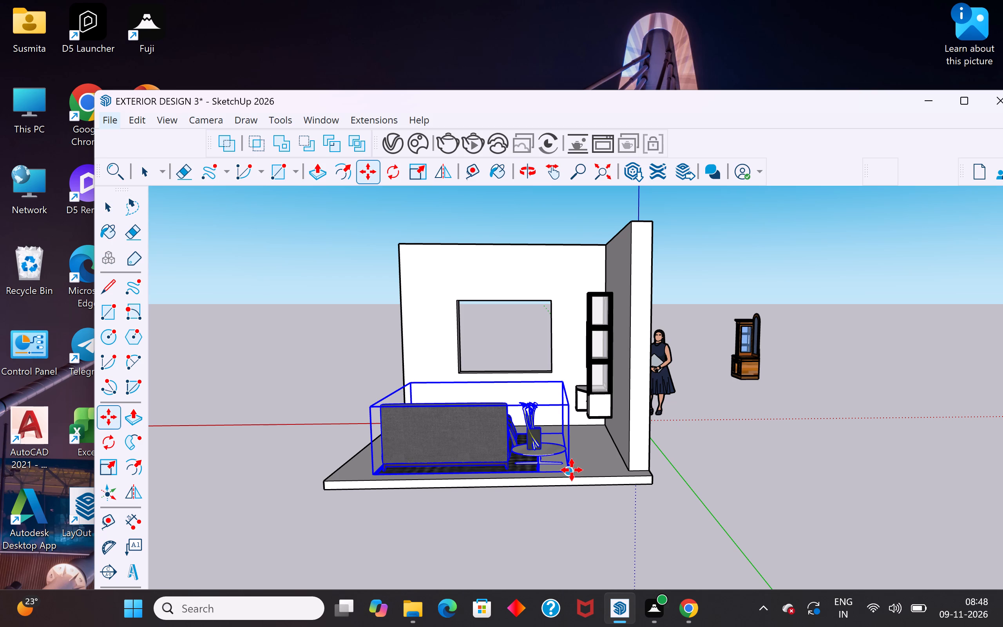
{"action": "left_click", "coordinate": [572, 470]}
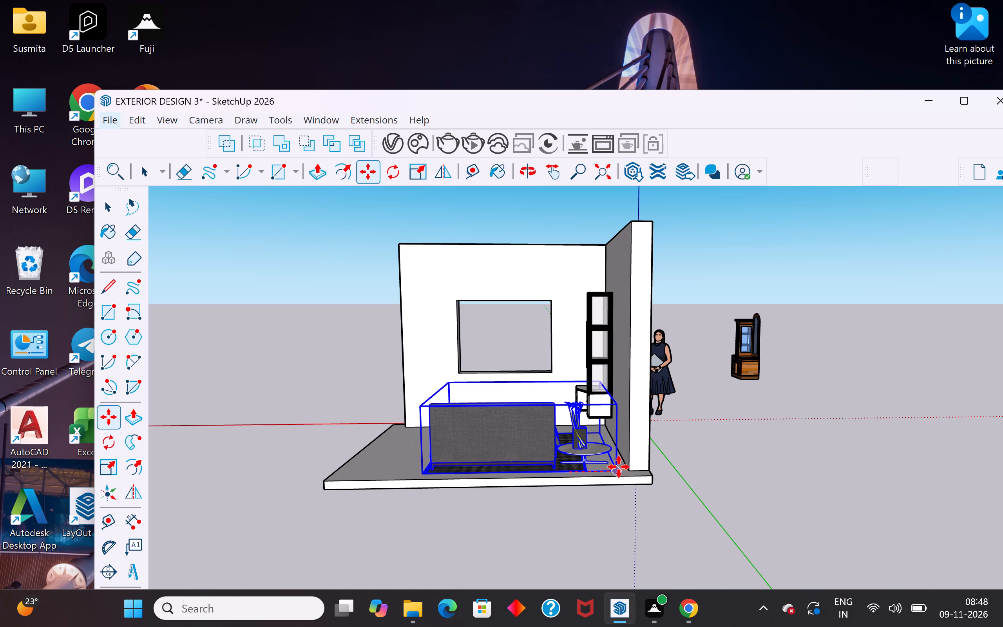
{"action": "left_click", "coordinate": [621, 466]}
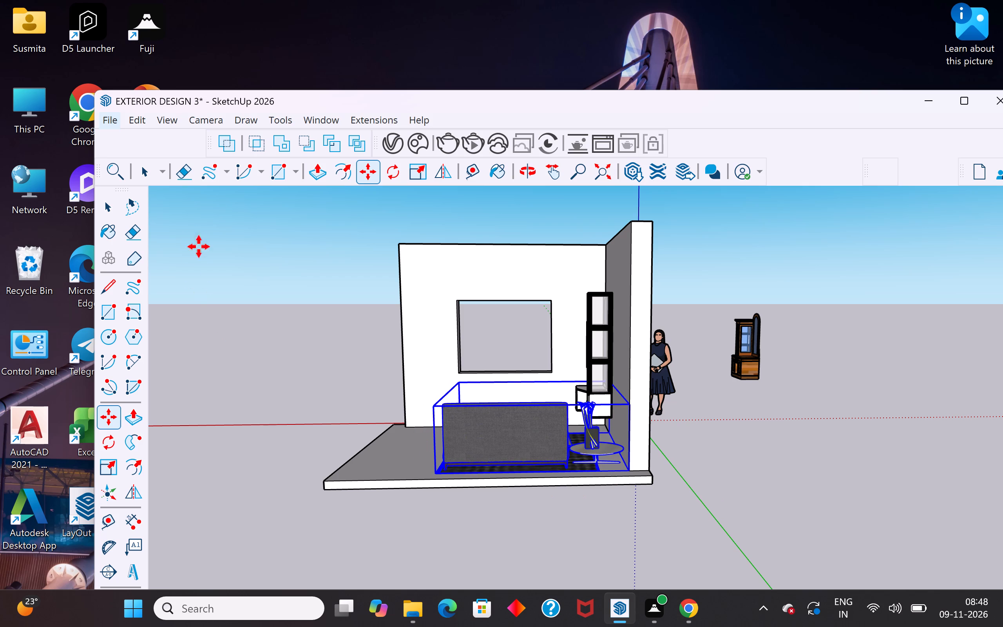
{"action": "left_click", "coordinate": [147, 176]}
{"action": "left_click", "coordinate": [246, 281]}
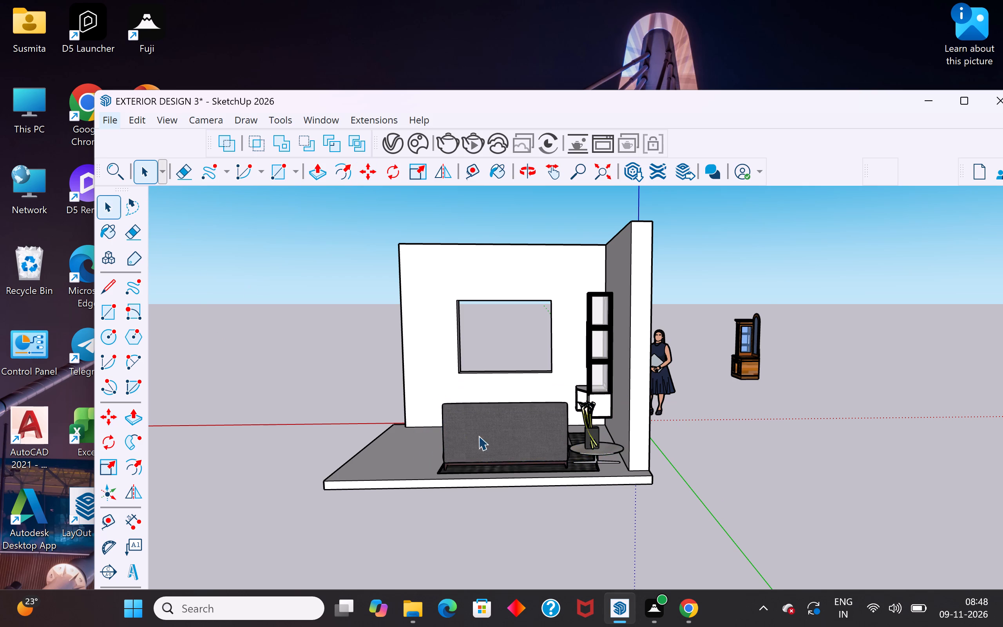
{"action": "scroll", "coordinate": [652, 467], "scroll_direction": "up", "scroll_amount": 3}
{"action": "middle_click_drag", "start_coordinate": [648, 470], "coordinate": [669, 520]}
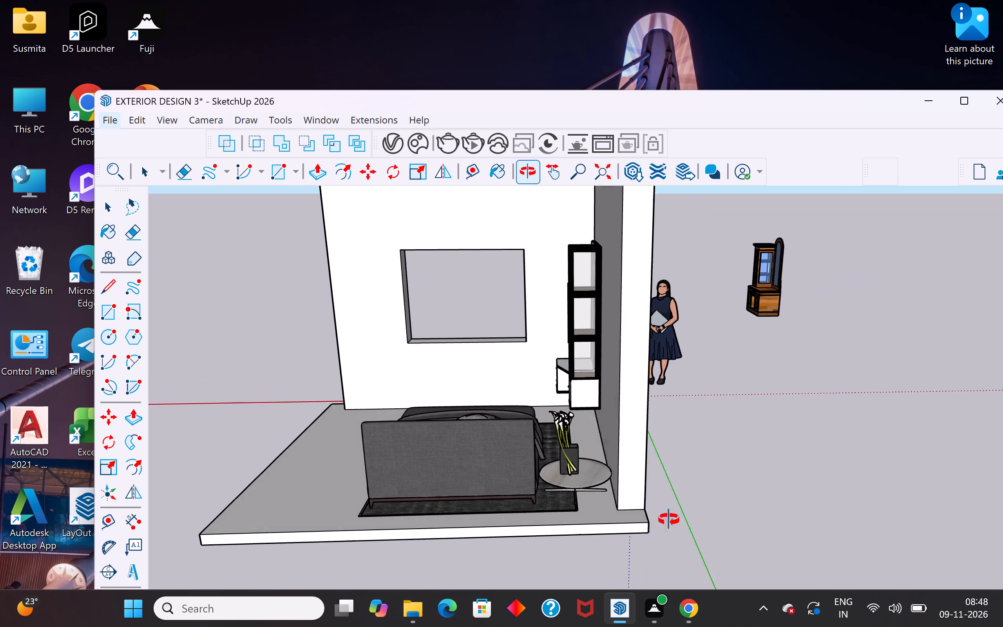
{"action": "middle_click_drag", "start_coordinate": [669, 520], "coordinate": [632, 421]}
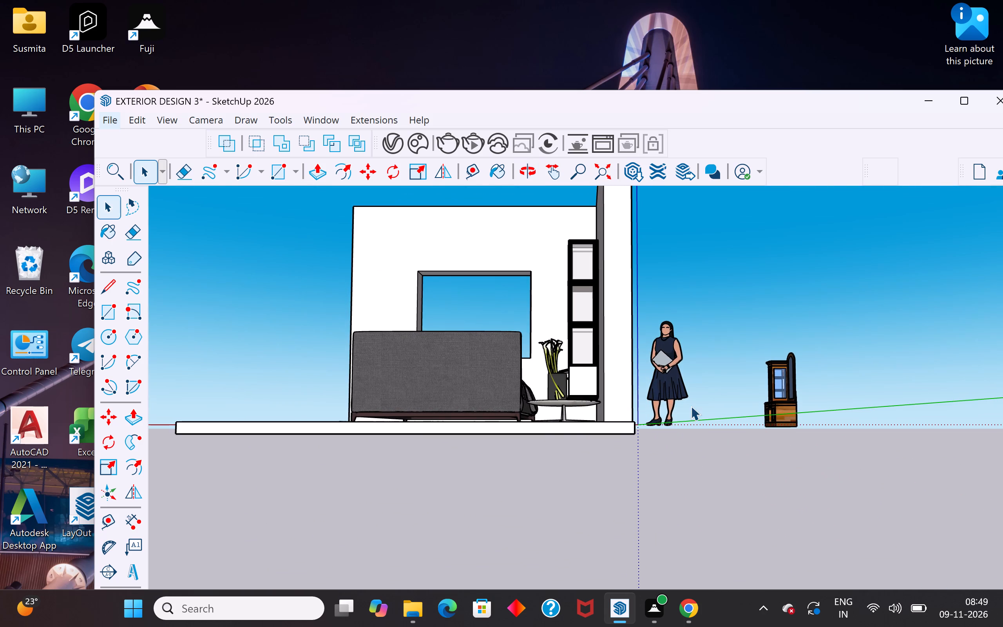
Move the bed, rug and side-table group a short distance along the red axis, away from the dressing-unit wall.
{"action": "scroll", "coordinate": [691, 406], "scroll_direction": "down", "scroll_amount": 3}
{"action": "middle_click_drag", "start_coordinate": [657, 428], "coordinate": [706, 567]}
{"action": "scroll", "coordinate": [550, 532], "scroll_direction": "up", "scroll_amount": 3}
{"action": "left_click", "coordinate": [539, 472]}
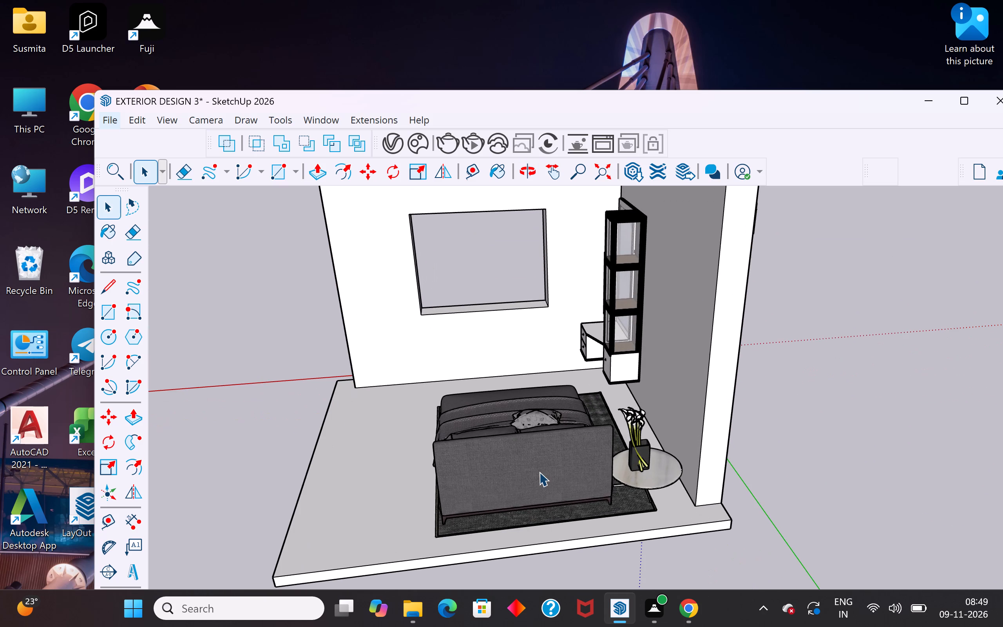
{"action": "key", "text": "m"}
{"action": "left_click", "coordinate": [698, 508]}
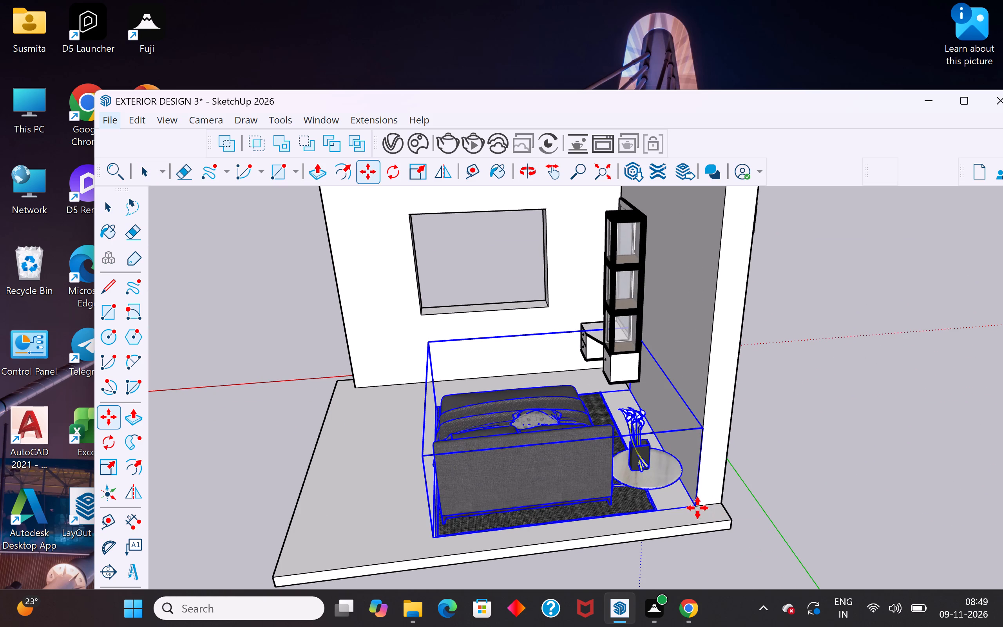
{"action": "left_click", "coordinate": [664, 512]}
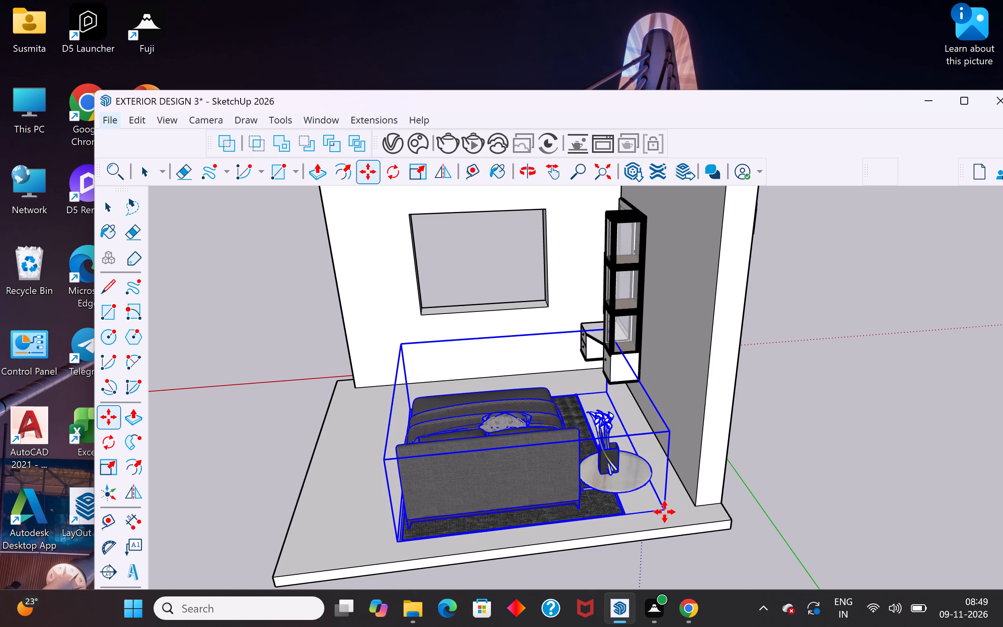
{"action": "left_click", "coordinate": [107, 205]}
{"action": "left_click", "coordinate": [204, 321]}
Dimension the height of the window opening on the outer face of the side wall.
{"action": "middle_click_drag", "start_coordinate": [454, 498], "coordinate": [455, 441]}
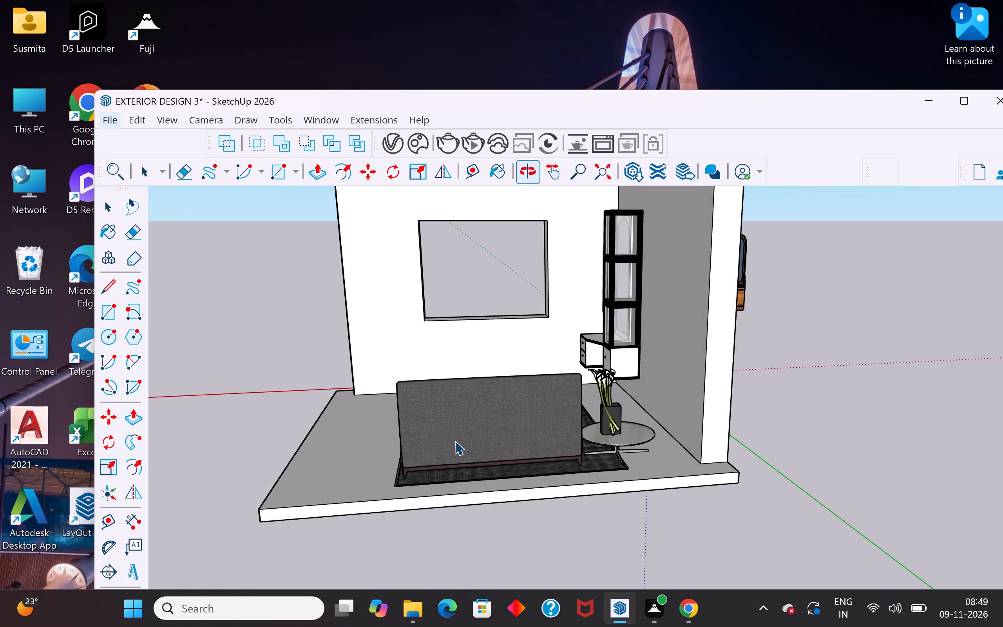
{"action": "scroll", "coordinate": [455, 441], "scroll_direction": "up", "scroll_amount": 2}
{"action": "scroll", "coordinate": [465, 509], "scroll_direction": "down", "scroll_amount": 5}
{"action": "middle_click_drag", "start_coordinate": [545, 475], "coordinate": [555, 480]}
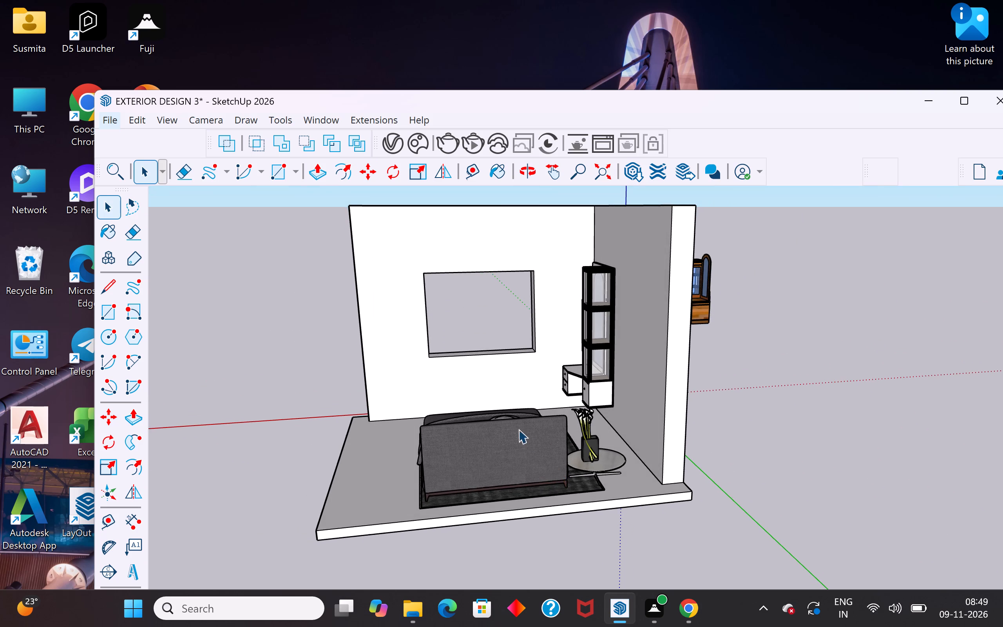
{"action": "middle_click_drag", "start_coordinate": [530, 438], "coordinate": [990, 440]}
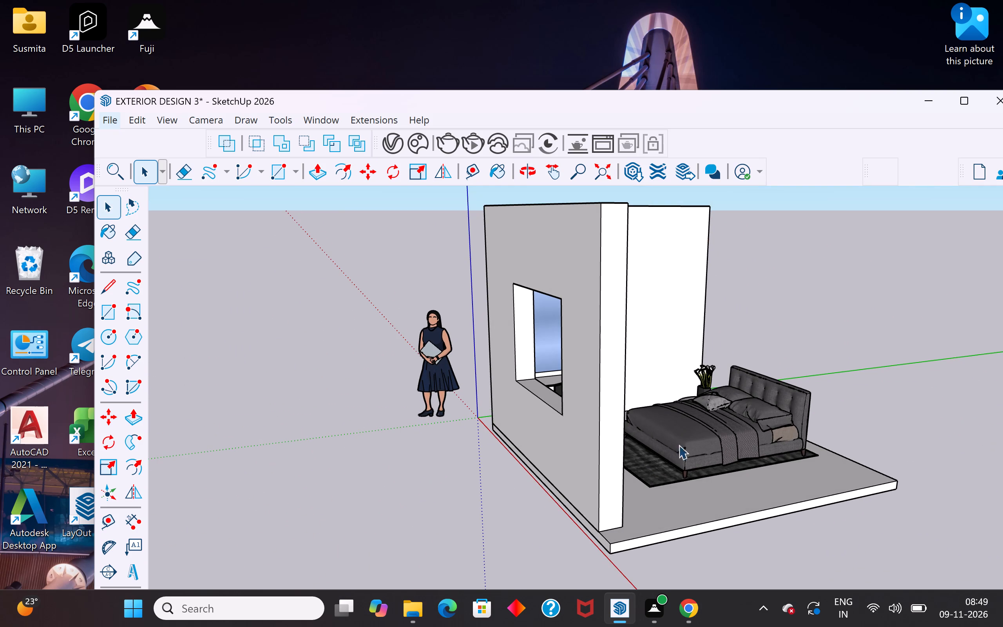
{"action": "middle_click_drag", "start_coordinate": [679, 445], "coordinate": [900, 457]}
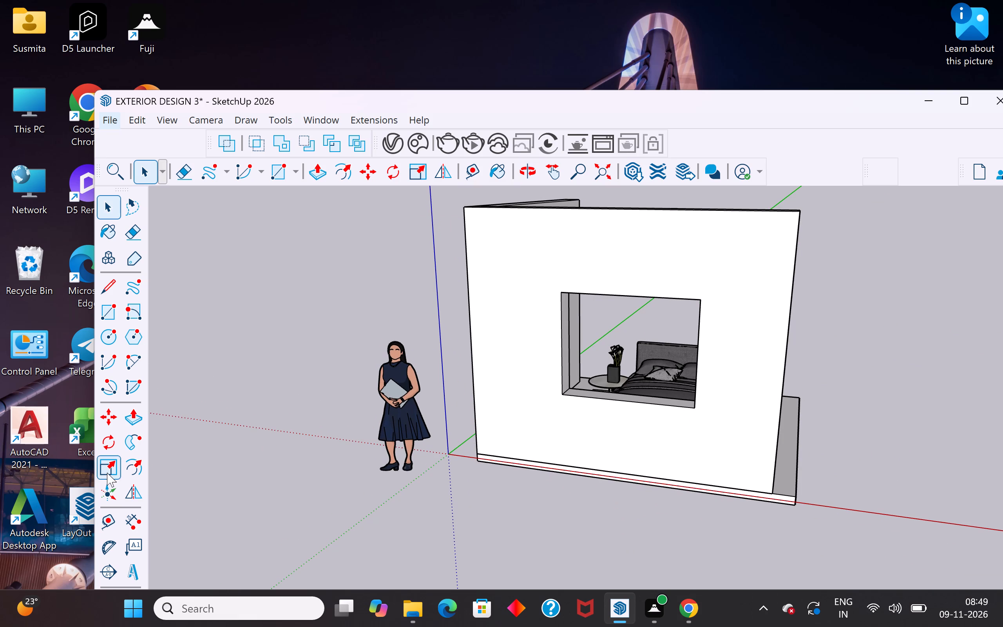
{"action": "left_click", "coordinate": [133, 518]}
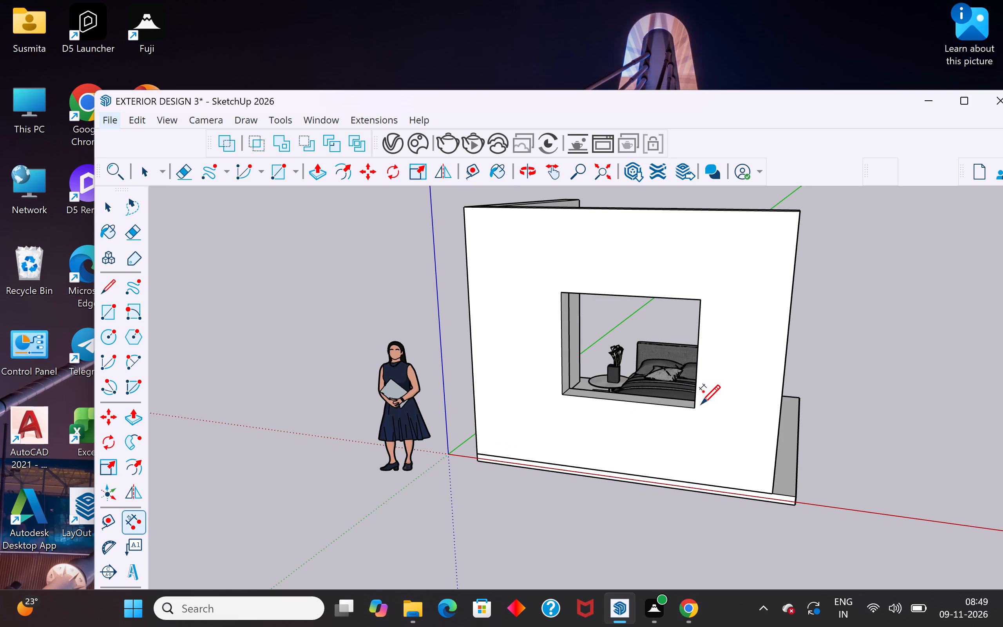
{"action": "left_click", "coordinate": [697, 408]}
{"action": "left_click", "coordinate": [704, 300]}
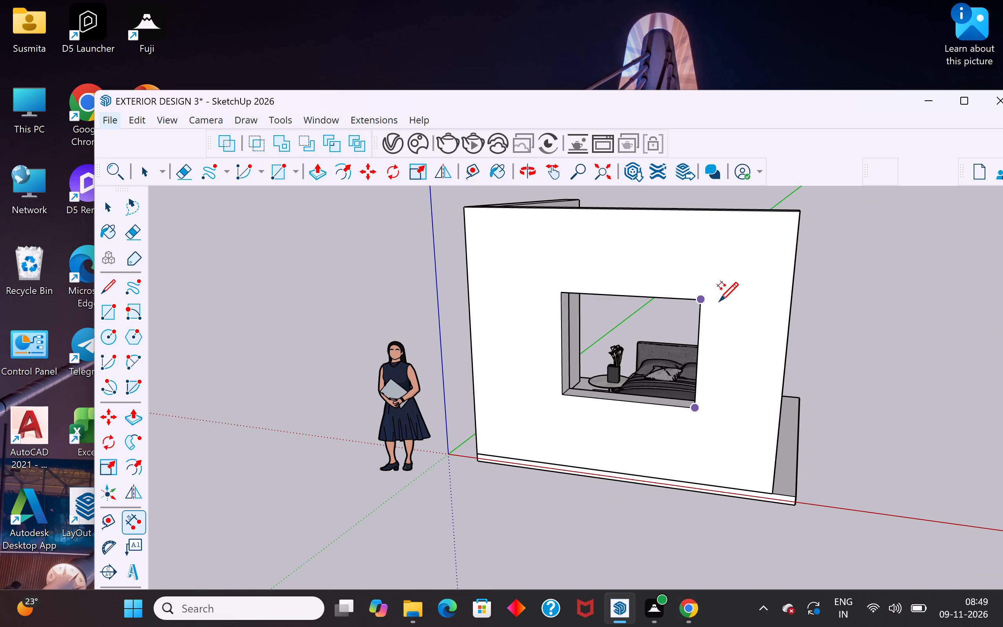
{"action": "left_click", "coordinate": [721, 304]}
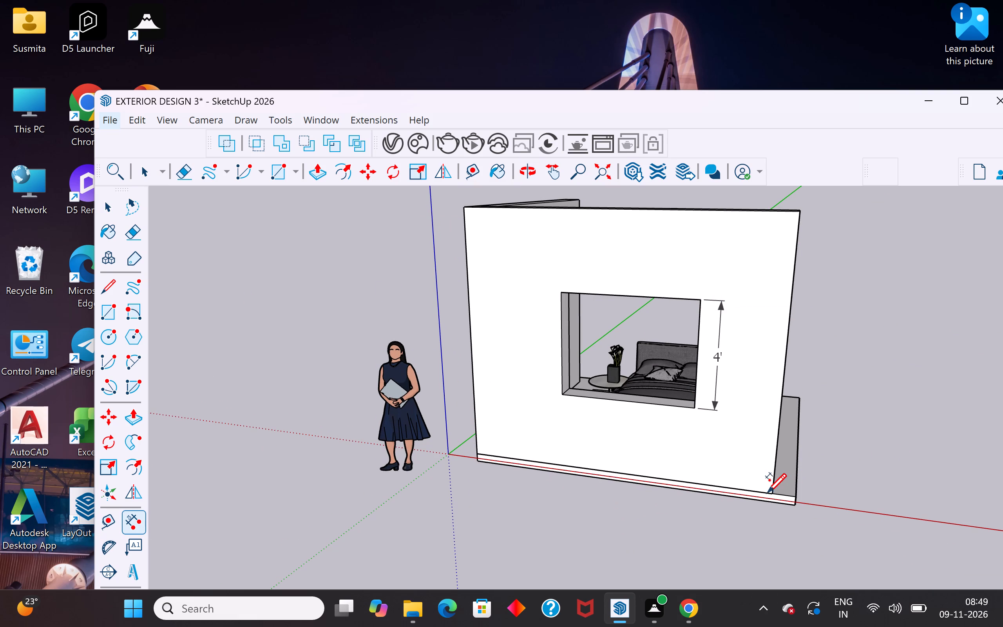
Measure the full height of the side wall's outer face with the Dimension tool, without placing the dimension.
{"action": "left_click", "coordinate": [773, 494]}
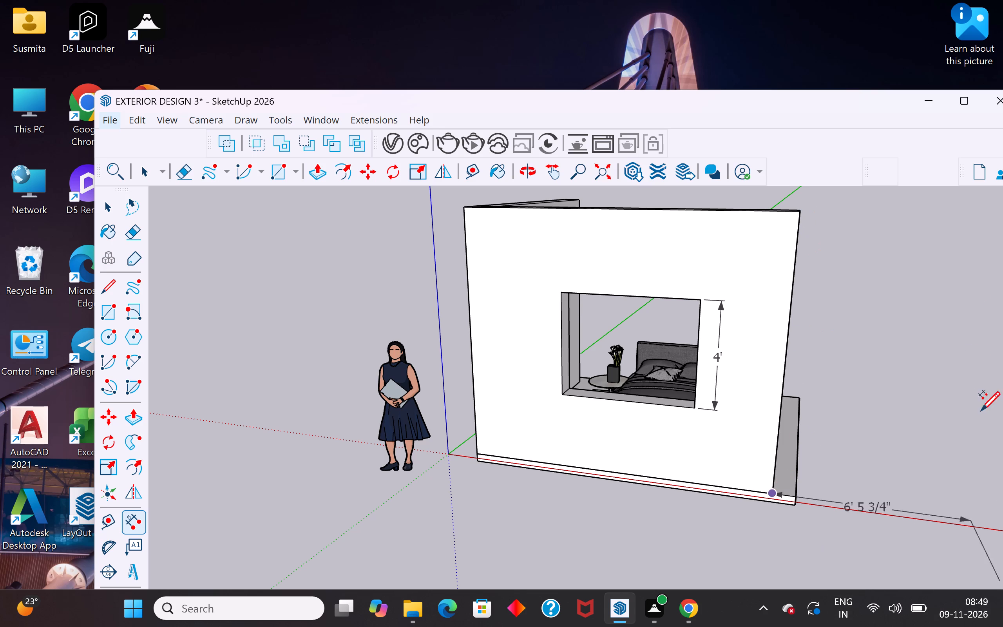
{"action": "left_click", "coordinate": [800, 214]}
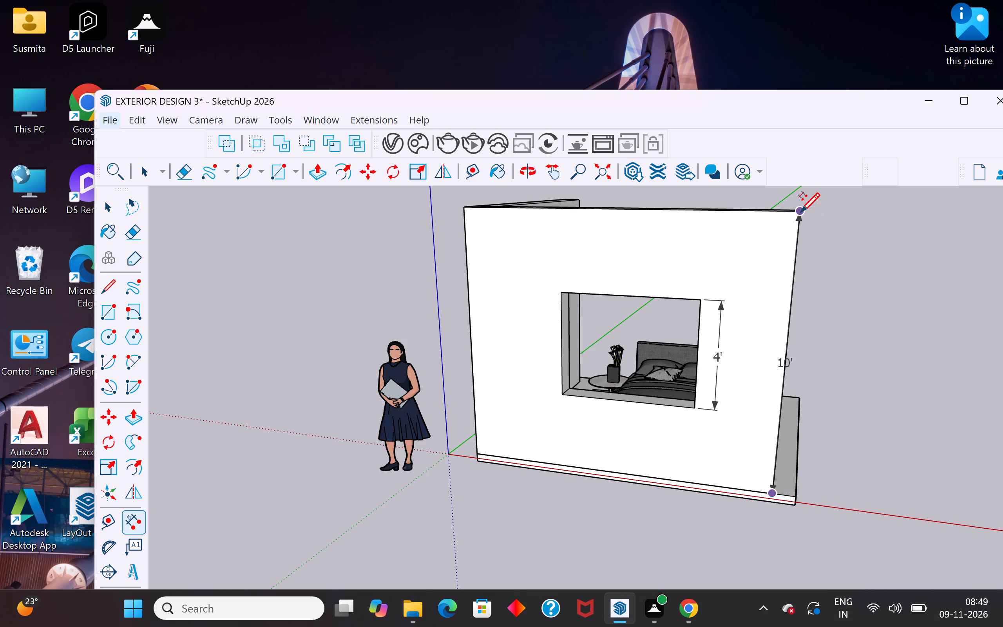
{"action": "key", "text": "Escape"}
{"action": "left_click", "coordinate": [115, 206]}
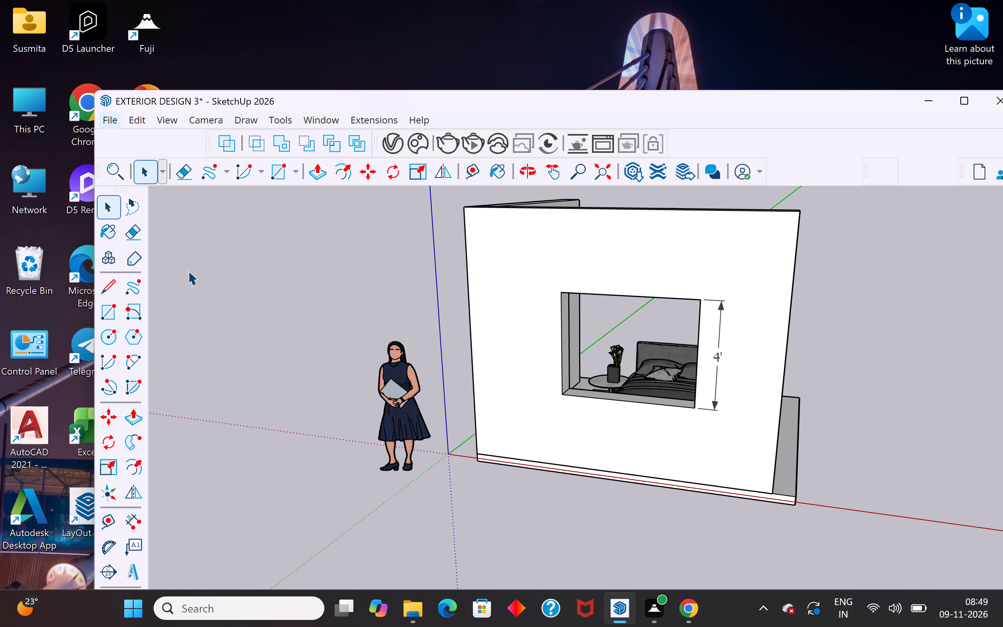
{"action": "left_click", "coordinate": [254, 303]}
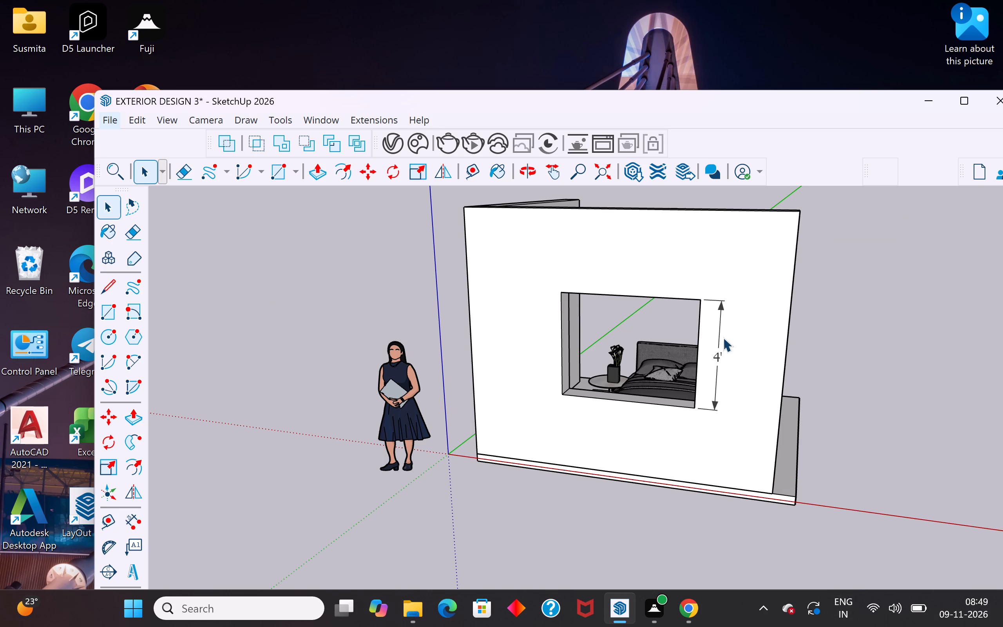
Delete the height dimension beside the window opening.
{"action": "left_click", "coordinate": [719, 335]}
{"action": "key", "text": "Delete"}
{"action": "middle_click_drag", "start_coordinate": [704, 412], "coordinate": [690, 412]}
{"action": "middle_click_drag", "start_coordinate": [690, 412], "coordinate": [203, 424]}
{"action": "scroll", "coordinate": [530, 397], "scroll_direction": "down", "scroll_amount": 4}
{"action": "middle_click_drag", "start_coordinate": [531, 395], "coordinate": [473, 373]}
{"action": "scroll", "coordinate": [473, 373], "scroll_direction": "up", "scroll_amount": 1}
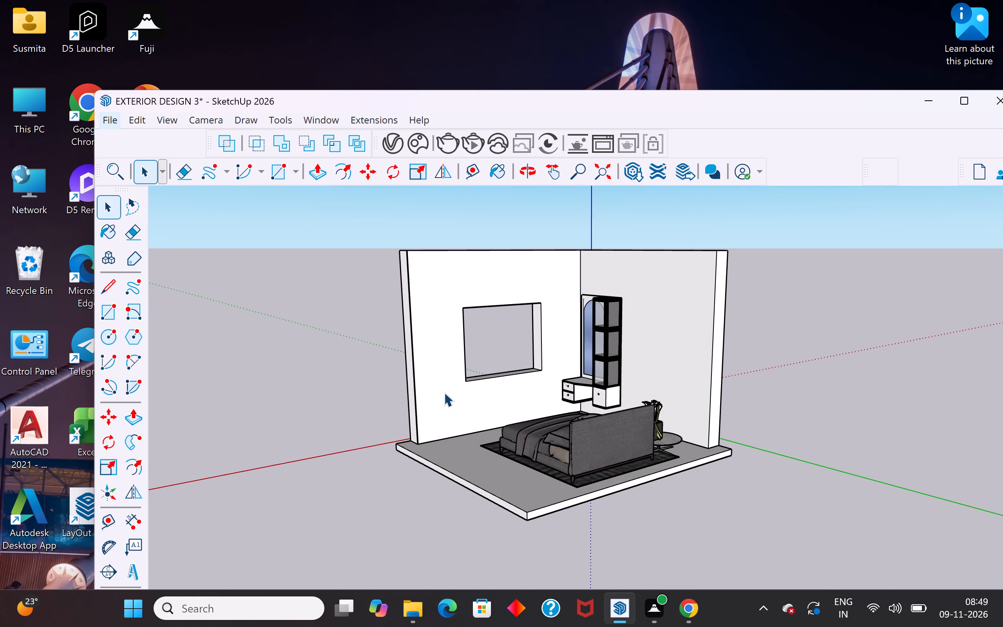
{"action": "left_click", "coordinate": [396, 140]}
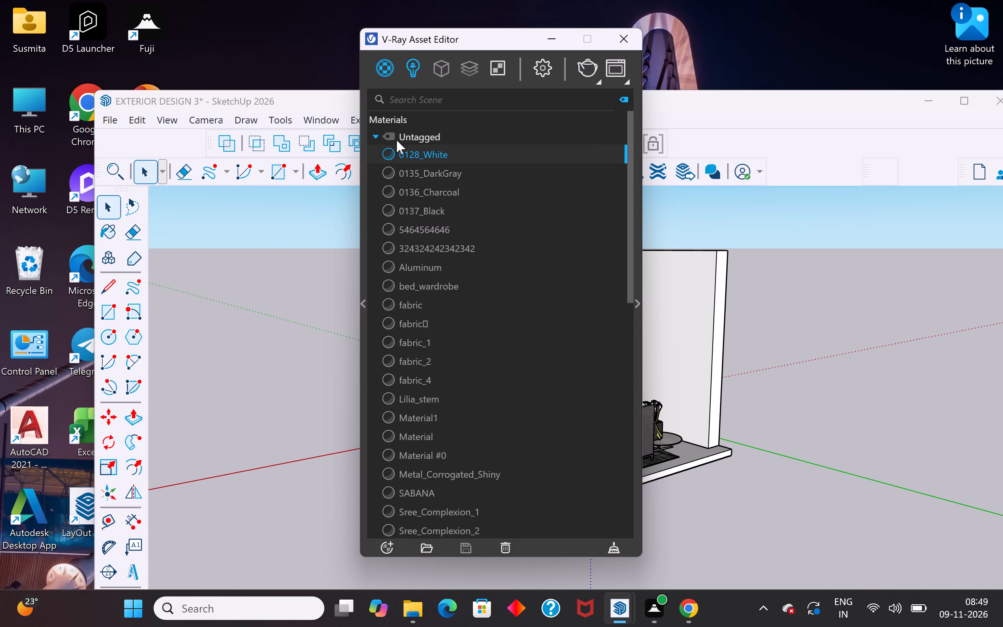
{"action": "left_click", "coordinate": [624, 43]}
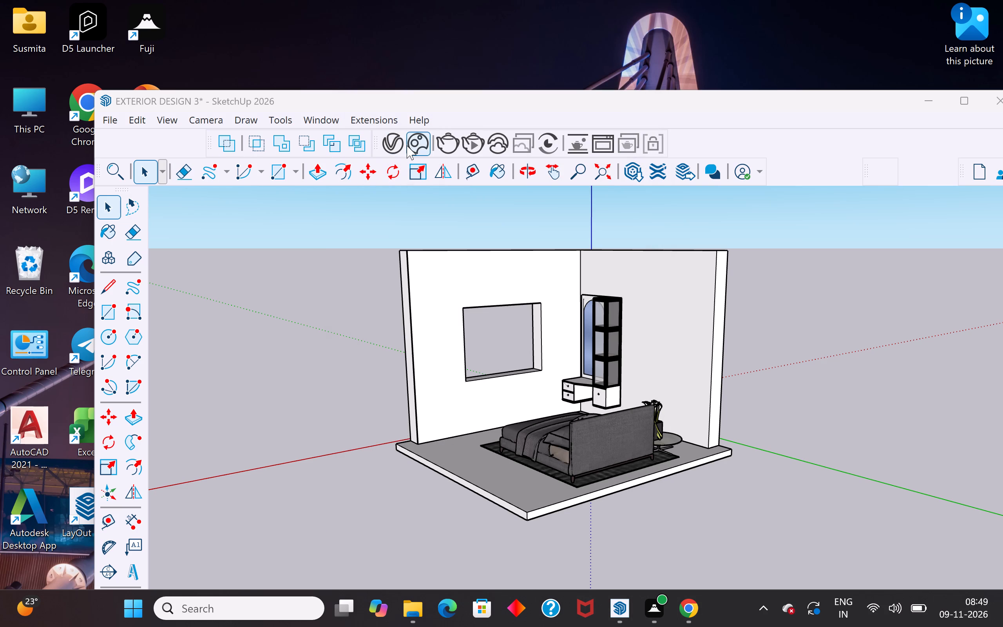
Open 3D Warehouse and look through the featured content, photoreal materials, brands and recommended models on its home page.
{"action": "left_click", "coordinate": [335, 117]}
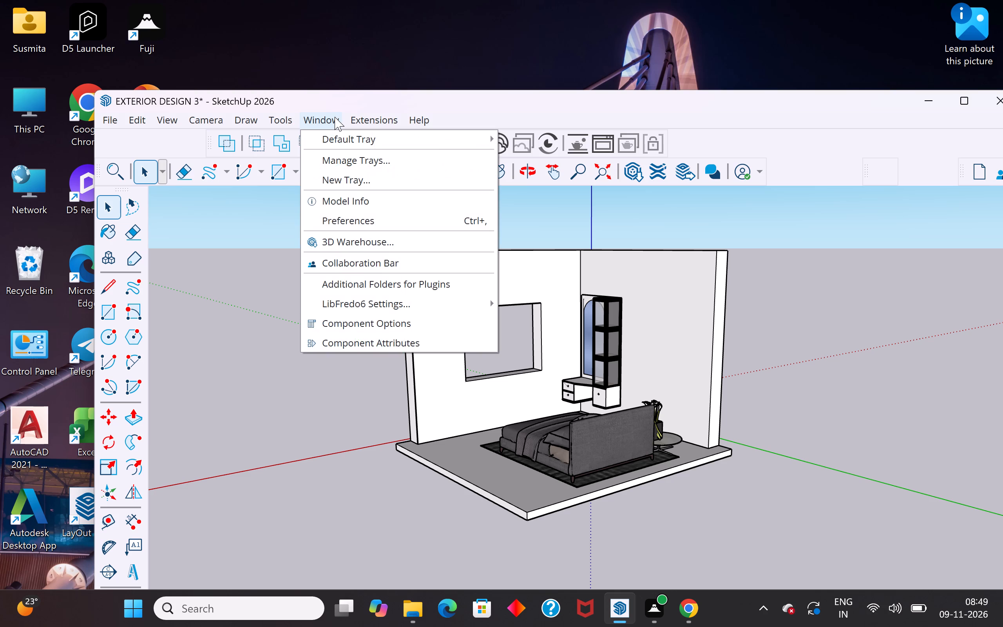
{"action": "left_click", "coordinate": [366, 238]}
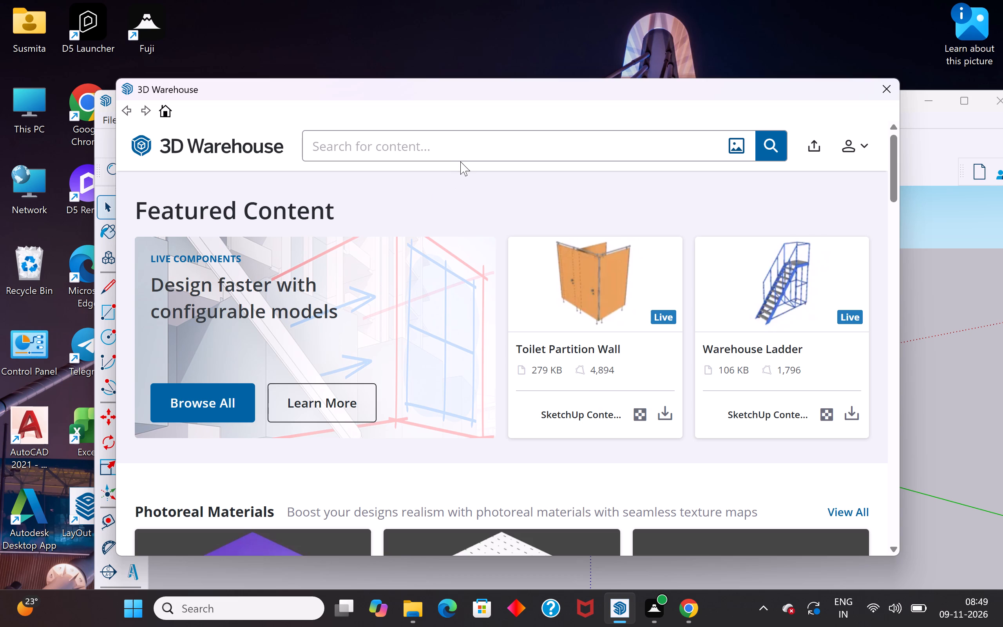
{"action": "scroll", "coordinate": [570, 442], "scroll_direction": "down", "scroll_amount": 4}
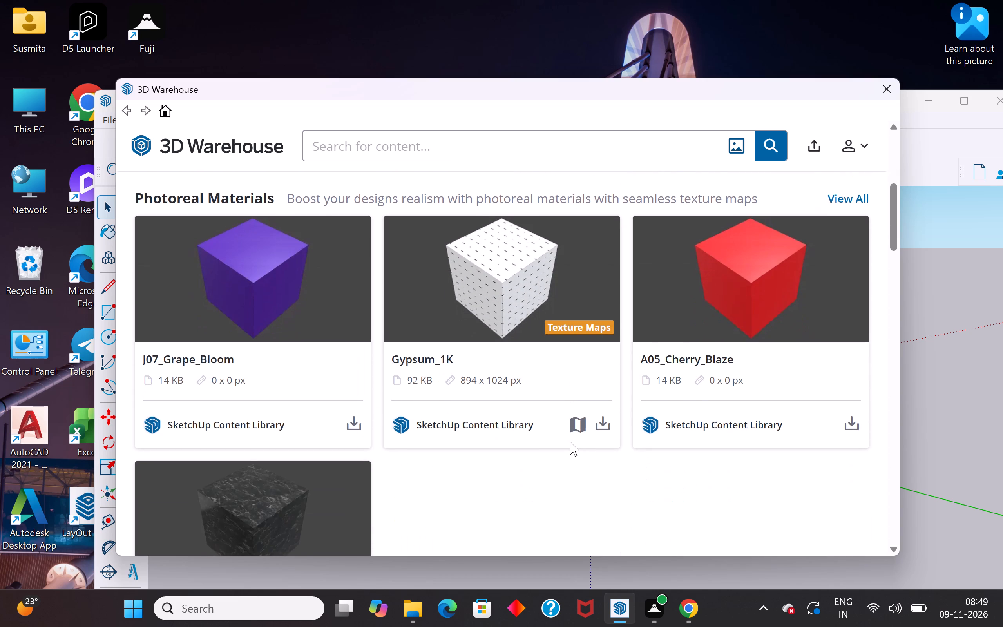
{"action": "scroll", "coordinate": [570, 442], "scroll_direction": "down", "scroll_amount": 9}
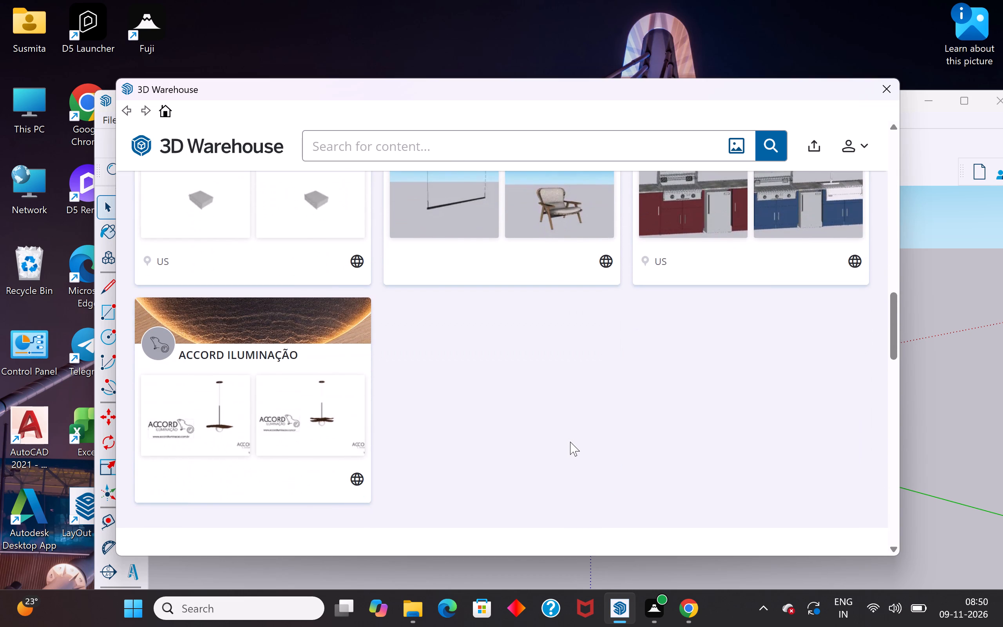
{"action": "scroll", "coordinate": [570, 442], "scroll_direction": "down", "scroll_amount": 5}
{"action": "scroll", "coordinate": [570, 442], "scroll_direction": "up", "scroll_amount": 2}
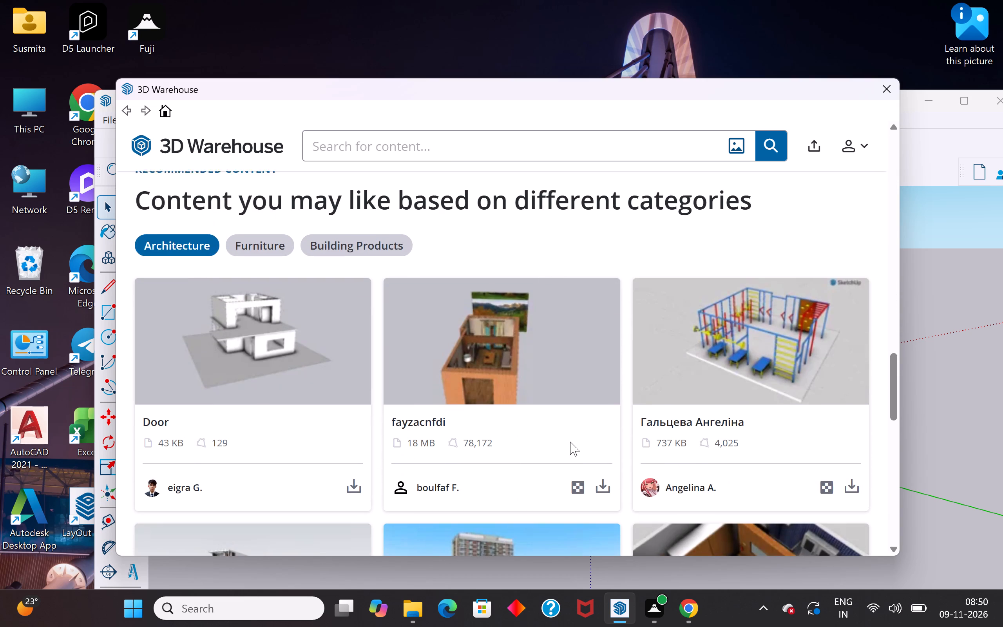
{"action": "scroll", "coordinate": [570, 442], "scroll_direction": "up", "scroll_amount": 8}
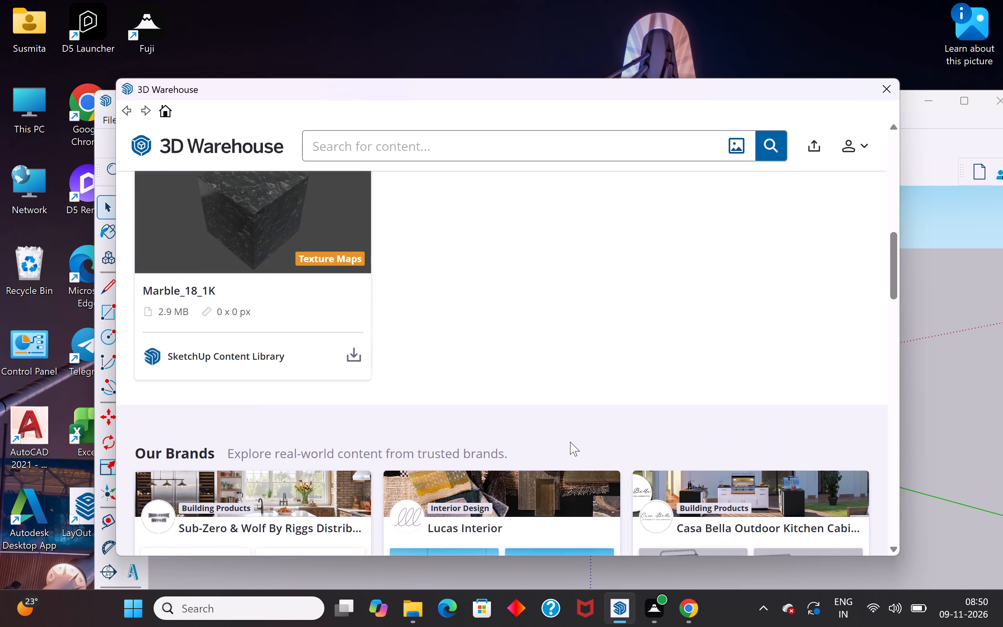
{"action": "scroll", "coordinate": [570, 442], "scroll_direction": "up", "scroll_amount": 10}
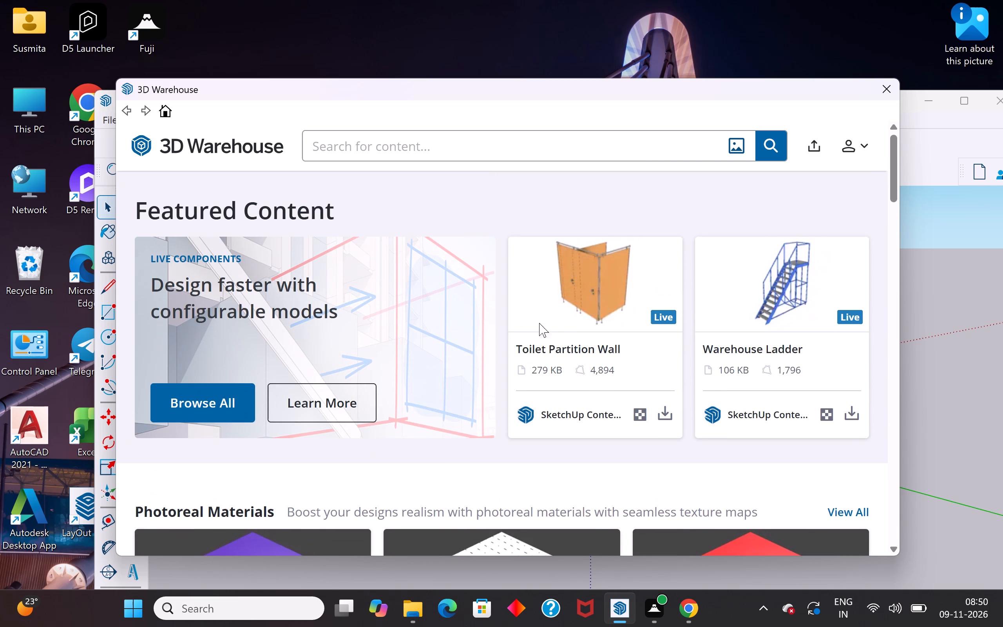
Search 3D Warehouse for "window".
{"action": "left_click_drag", "start_coordinate": [548, 91], "coordinate": [565, 473]}
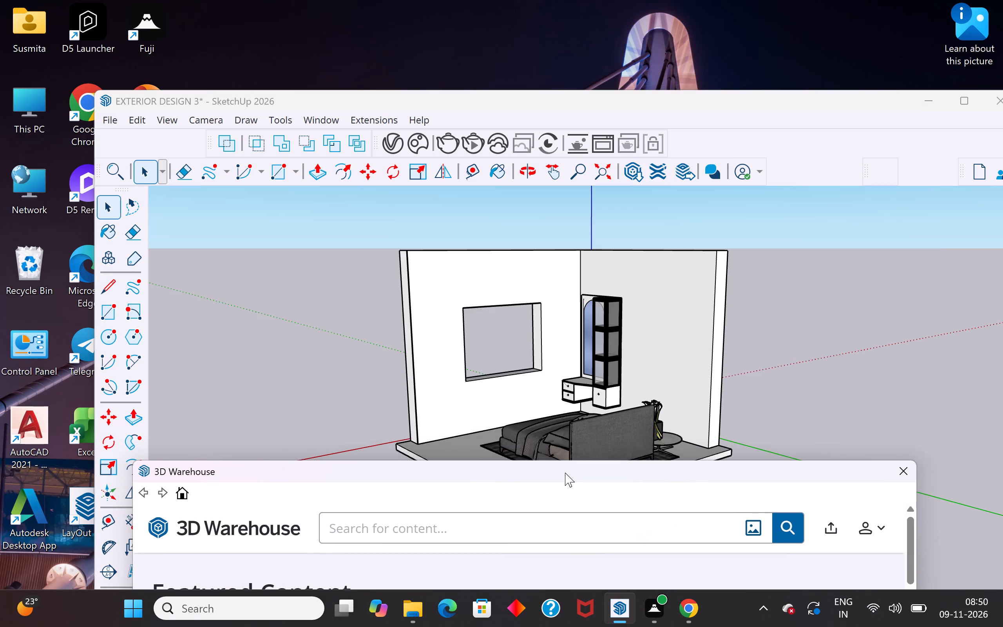
{"action": "left_click_drag", "start_coordinate": [565, 473], "coordinate": [612, 179]}
{"action": "left_click", "coordinate": [600, 237]}
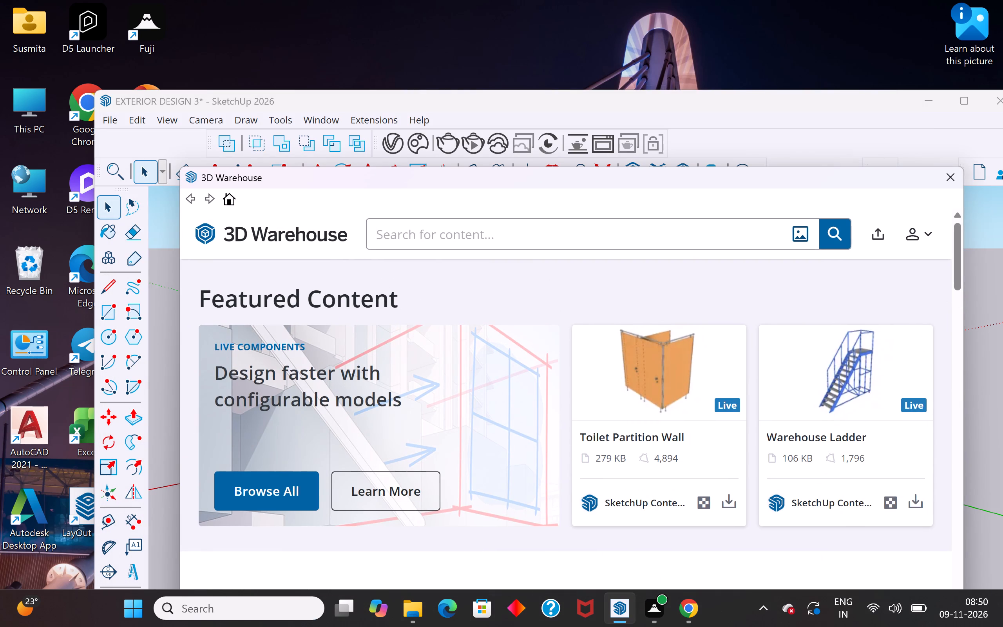
{"action": "type", "text": "window"}
{"action": "left_click", "coordinate": [833, 232]}
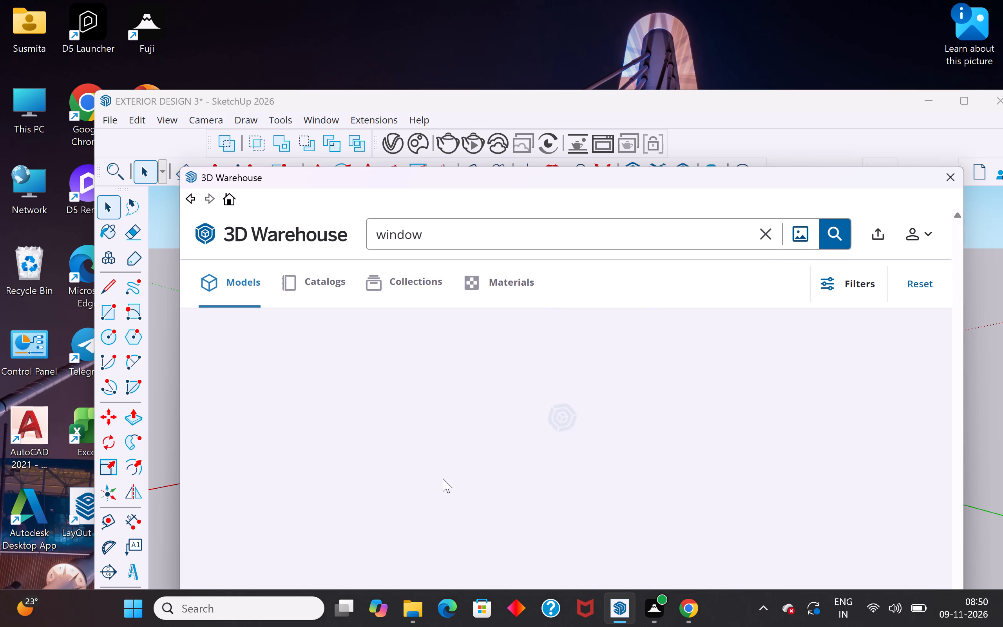
Look through the window search results for a window model that suits the side wall opening.
{"action": "scroll", "coordinate": [443, 478], "scroll_direction": "down", "scroll_amount": 3}
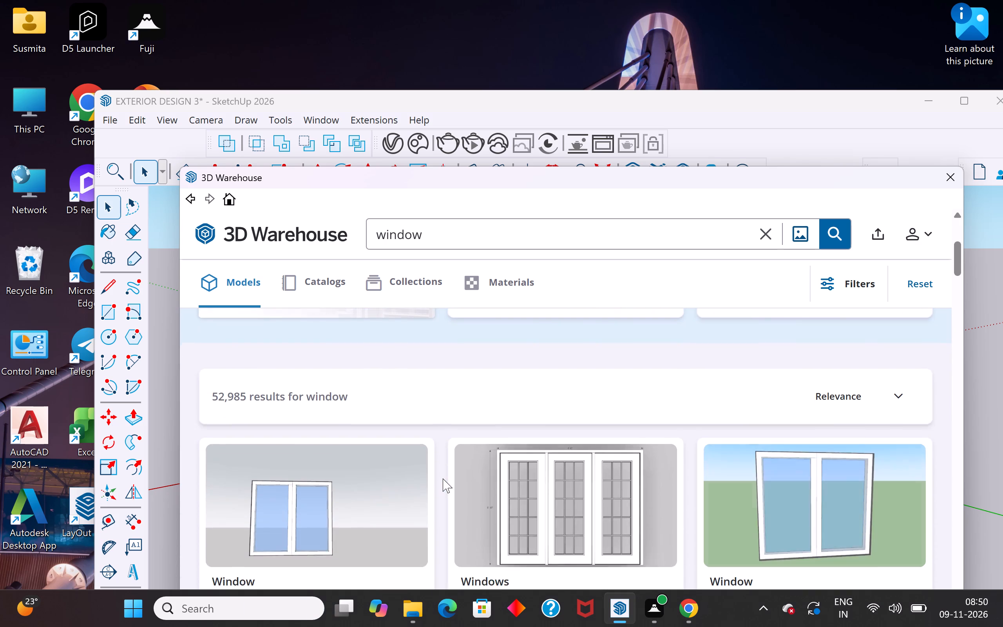
{"action": "scroll", "coordinate": [443, 478], "scroll_direction": "down", "scroll_amount": 5}
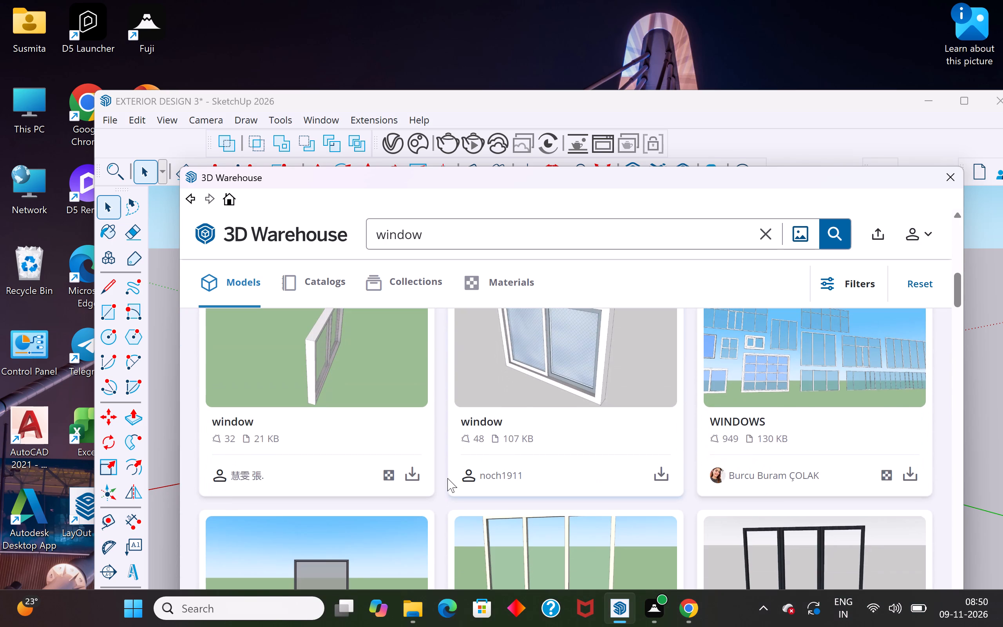
{"action": "scroll", "coordinate": [447, 478], "scroll_direction": "down", "scroll_amount": 5}
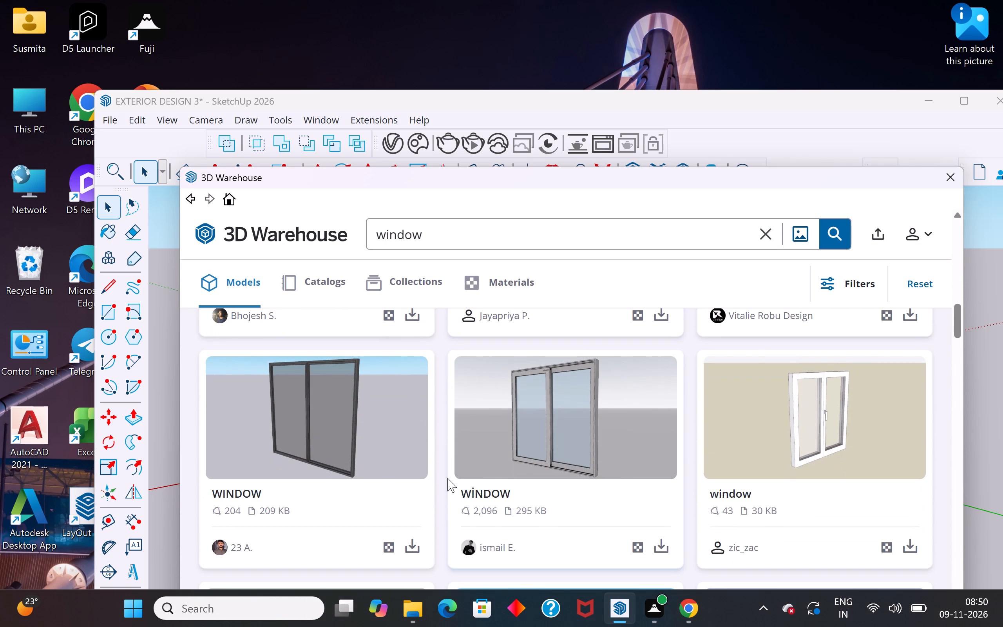
{"action": "scroll", "coordinate": [447, 478], "scroll_direction": "down", "scroll_amount": 3}
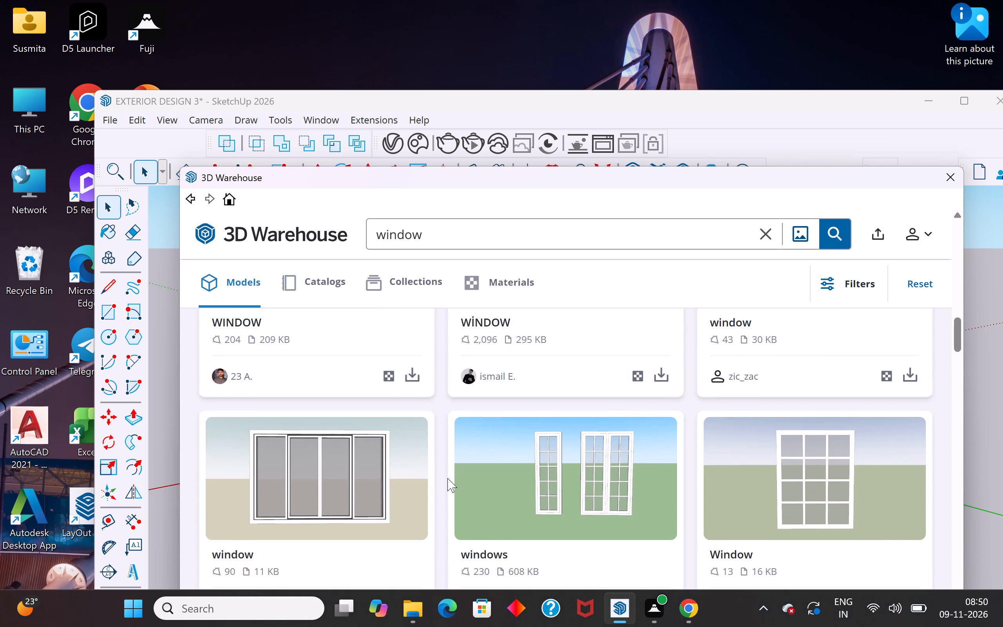
{"action": "scroll", "coordinate": [447, 478], "scroll_direction": "down", "scroll_amount": 4}
{"action": "scroll", "coordinate": [447, 478], "scroll_direction": "up", "scroll_amount": 2}
{"action": "scroll", "coordinate": [447, 478], "scroll_direction": "down", "scroll_amount": 2}
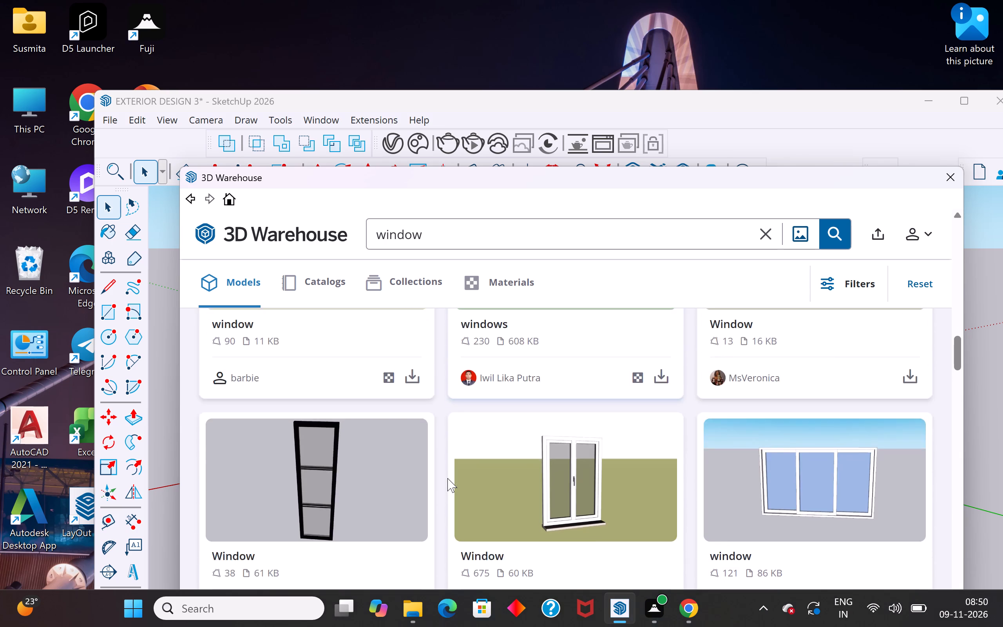
{"action": "scroll", "coordinate": [447, 478], "scroll_direction": "down", "scroll_amount": 6}
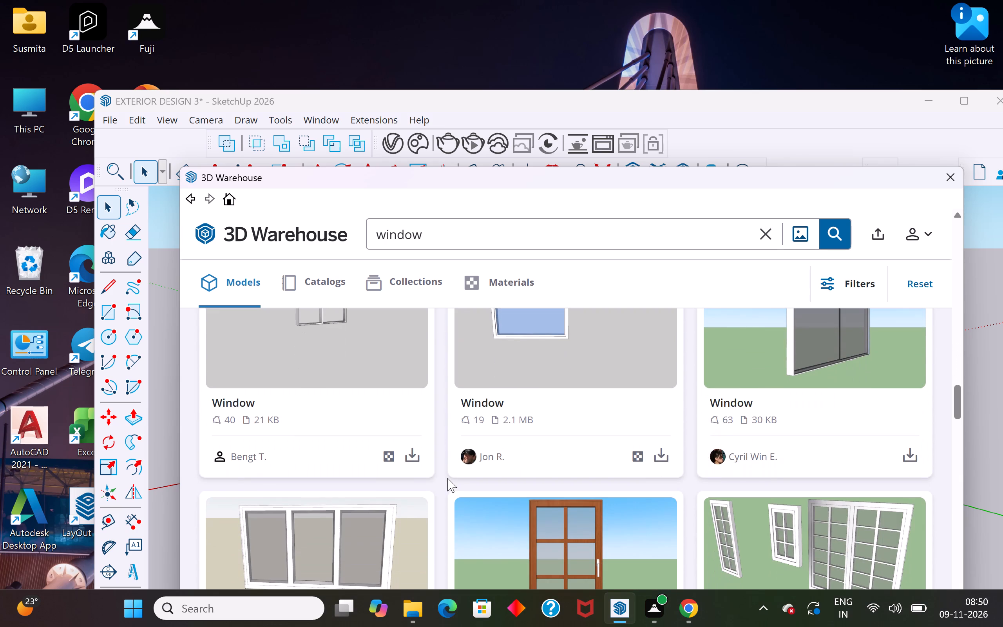
{"action": "scroll", "coordinate": [447, 478], "scroll_direction": "down", "scroll_amount": 4}
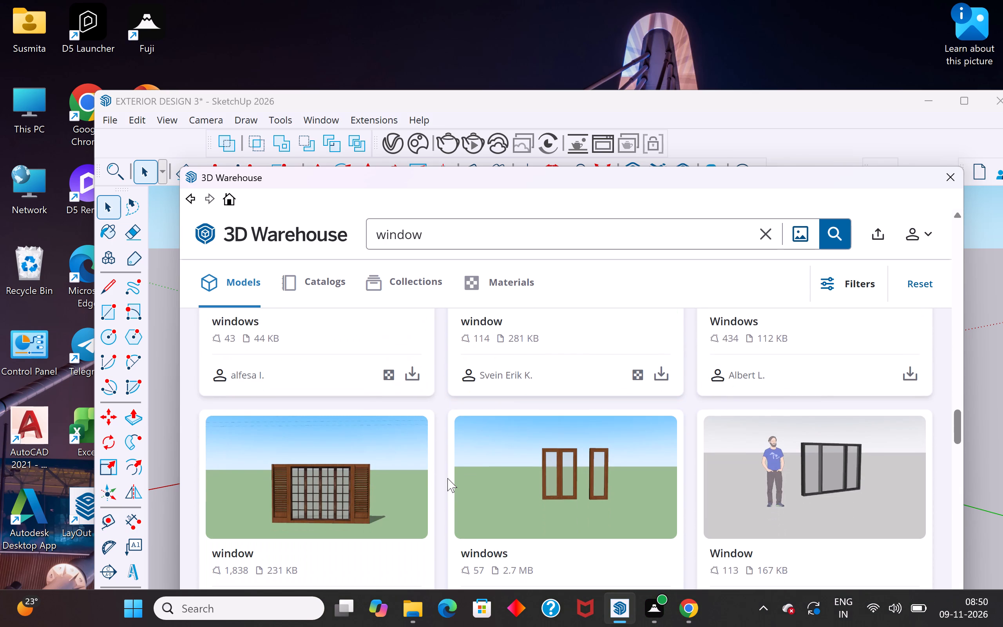
{"action": "scroll", "coordinate": [447, 478], "scroll_direction": "down", "scroll_amount": 3}
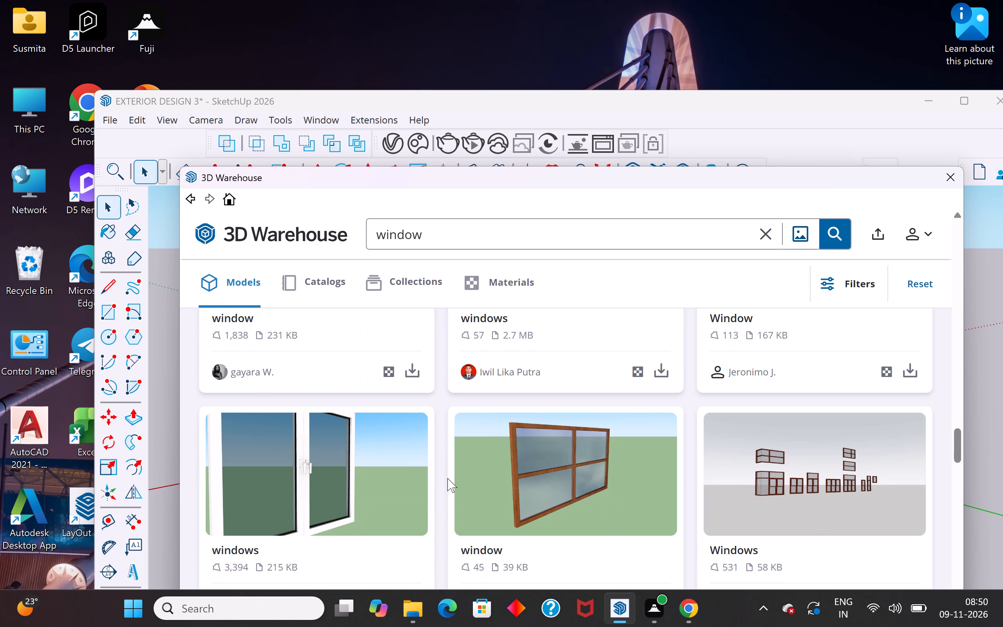
{"action": "scroll", "coordinate": [447, 478], "scroll_direction": "down", "scroll_amount": 1}
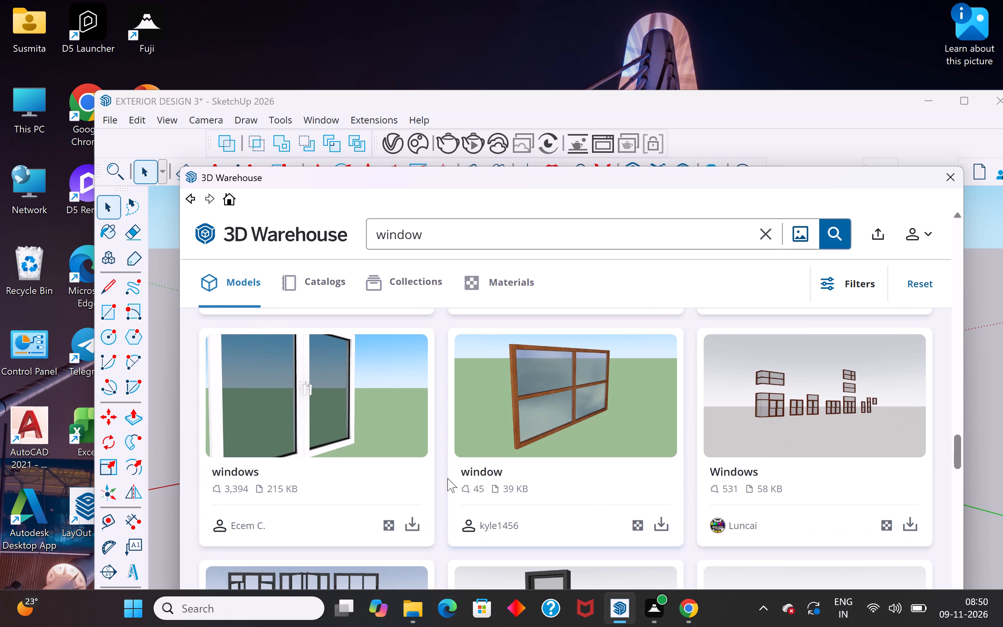
Load the 58 KB "Windows" set with brown frames into the model and place it beyond the room, near the red axis.
{"action": "left_click", "coordinate": [909, 525]}
{"action": "left_click", "coordinate": [531, 429]}
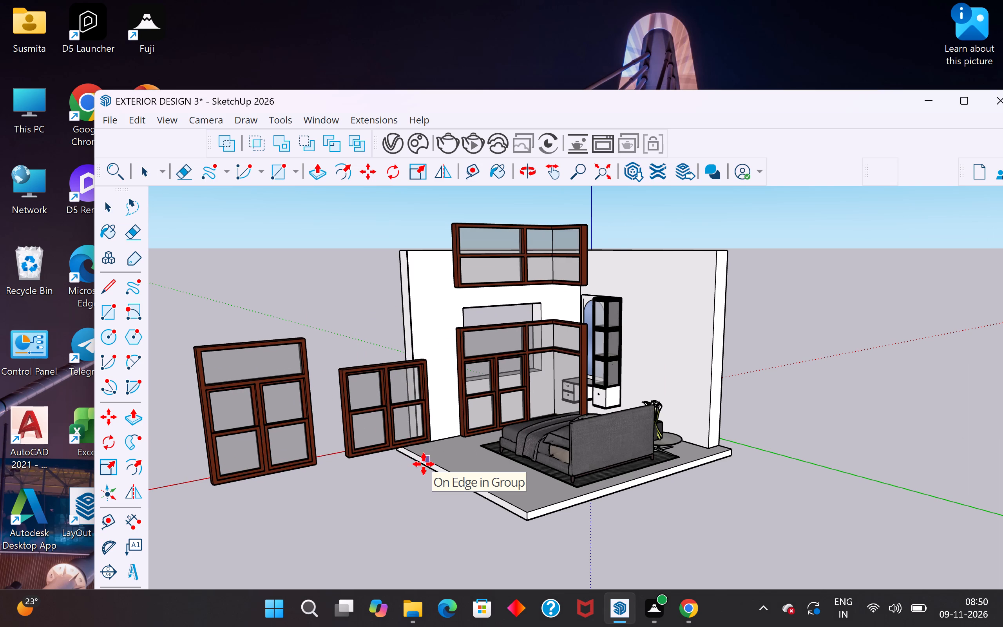
{"action": "scroll", "coordinate": [424, 464], "scroll_direction": "down", "scroll_amount": 13}
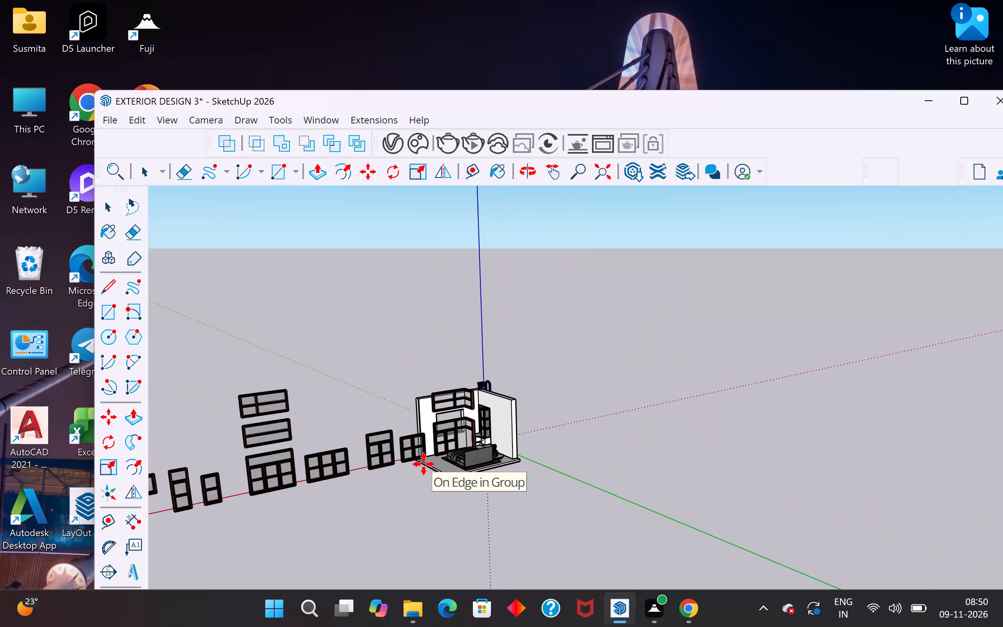
{"action": "left_click", "coordinate": [868, 384]}
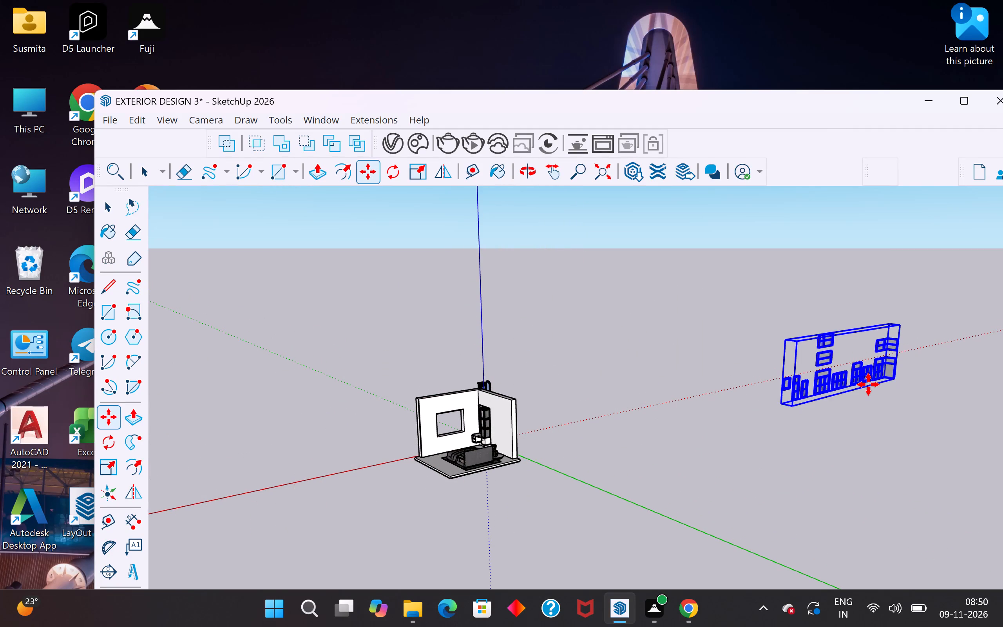
{"action": "left_click", "coordinate": [112, 203]}
{"action": "left_click", "coordinate": [264, 323]}
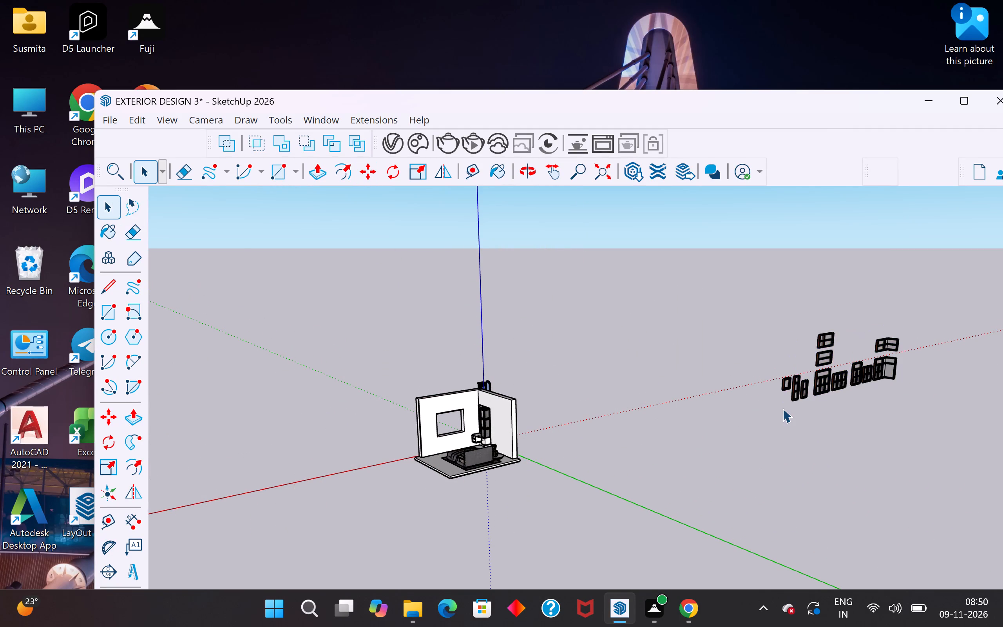
Explode the imported windows component into separate windows.
{"action": "scroll", "coordinate": [891, 340], "scroll_direction": "up", "scroll_amount": 5}
{"action": "scroll", "coordinate": [941, 371], "scroll_direction": "up", "scroll_amount": 9}
{"action": "middle_click_drag", "start_coordinate": [796, 443], "coordinate": [755, 393]}
{"action": "left_click", "coordinate": [645, 430]}
{"action": "left_click", "coordinate": [567, 433]}
{"action": "right_click", "coordinate": [567, 433]}
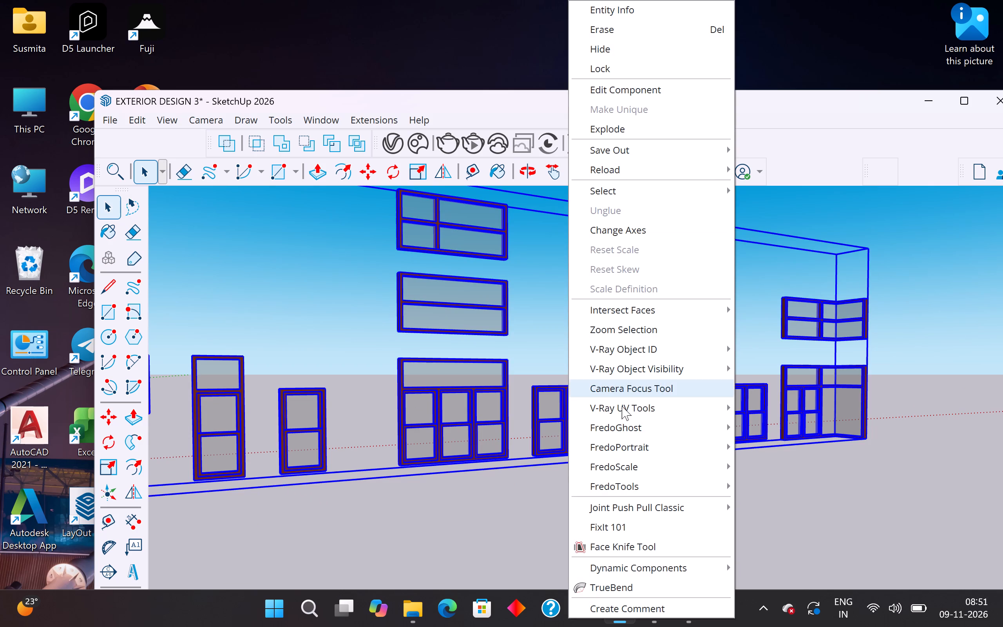
{"action": "left_click", "coordinate": [630, 132]}
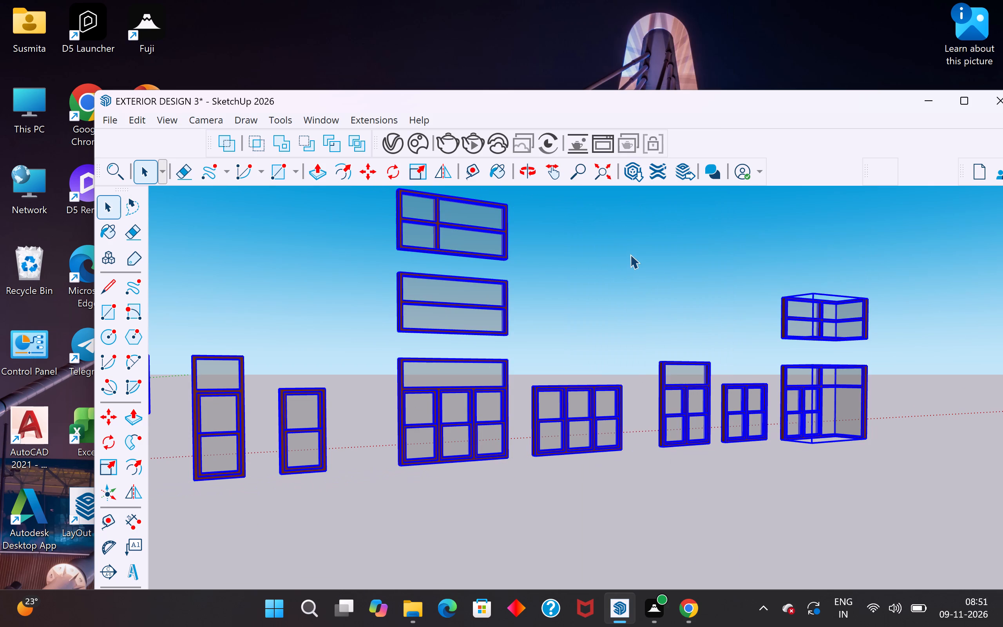
{"action": "left_click", "coordinate": [630, 256]}
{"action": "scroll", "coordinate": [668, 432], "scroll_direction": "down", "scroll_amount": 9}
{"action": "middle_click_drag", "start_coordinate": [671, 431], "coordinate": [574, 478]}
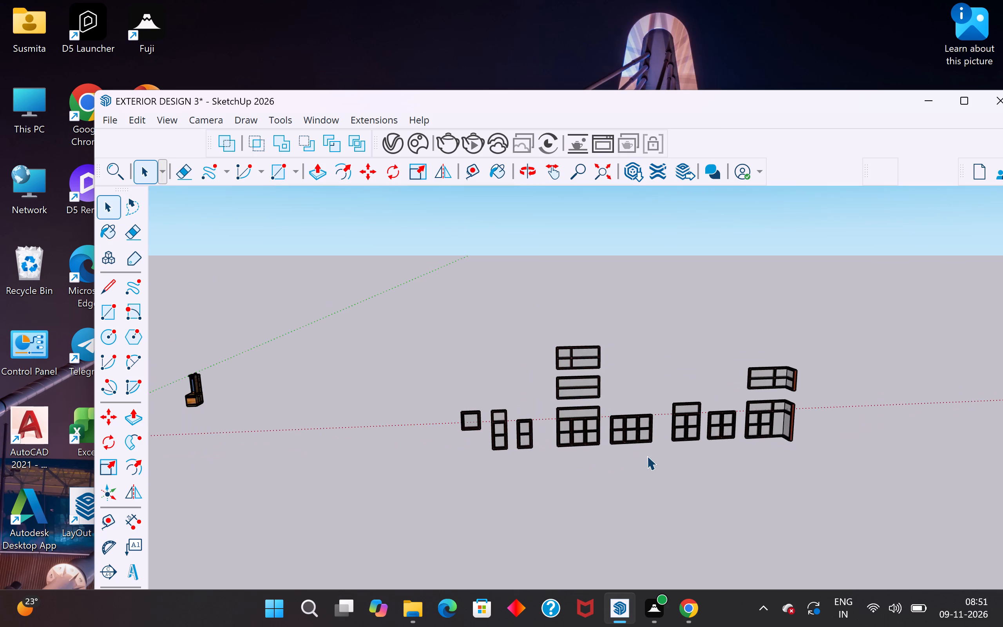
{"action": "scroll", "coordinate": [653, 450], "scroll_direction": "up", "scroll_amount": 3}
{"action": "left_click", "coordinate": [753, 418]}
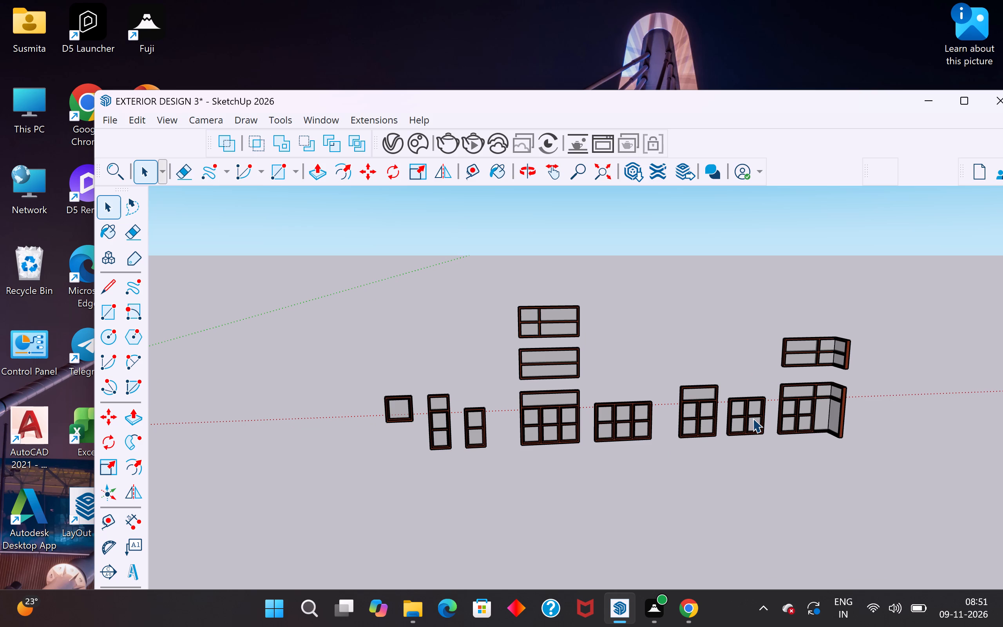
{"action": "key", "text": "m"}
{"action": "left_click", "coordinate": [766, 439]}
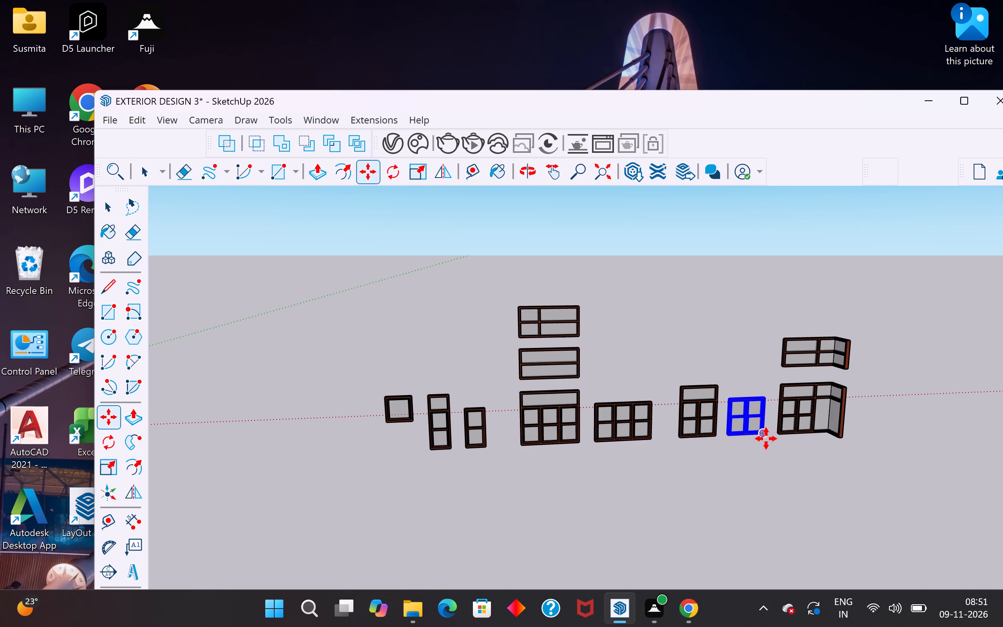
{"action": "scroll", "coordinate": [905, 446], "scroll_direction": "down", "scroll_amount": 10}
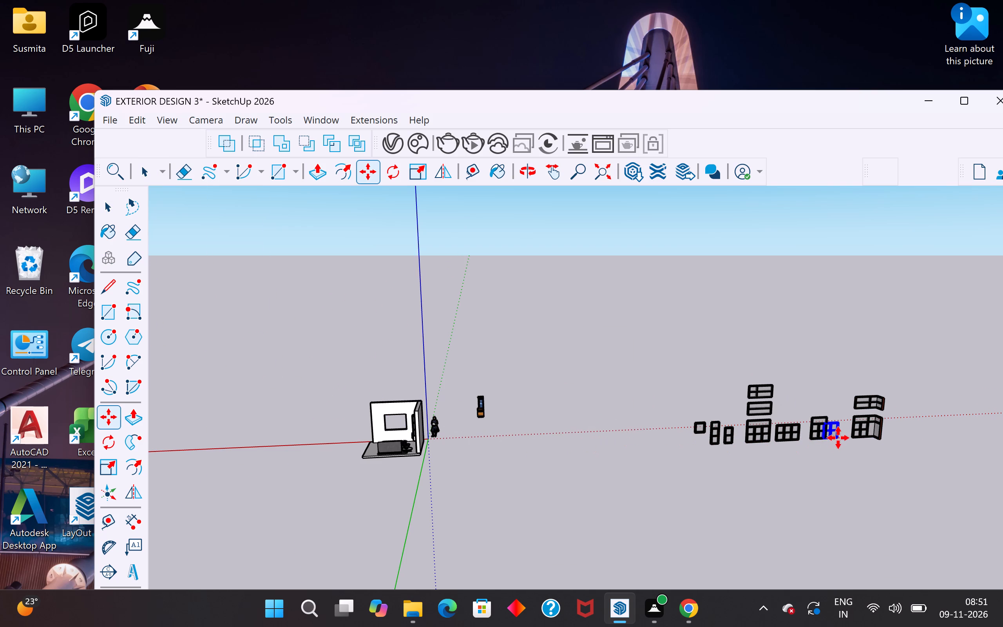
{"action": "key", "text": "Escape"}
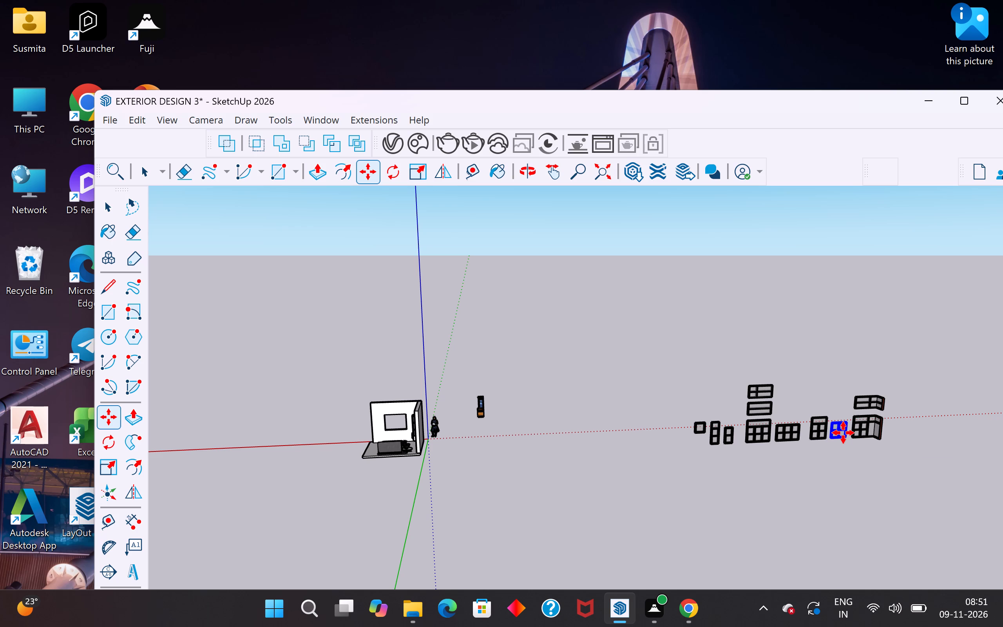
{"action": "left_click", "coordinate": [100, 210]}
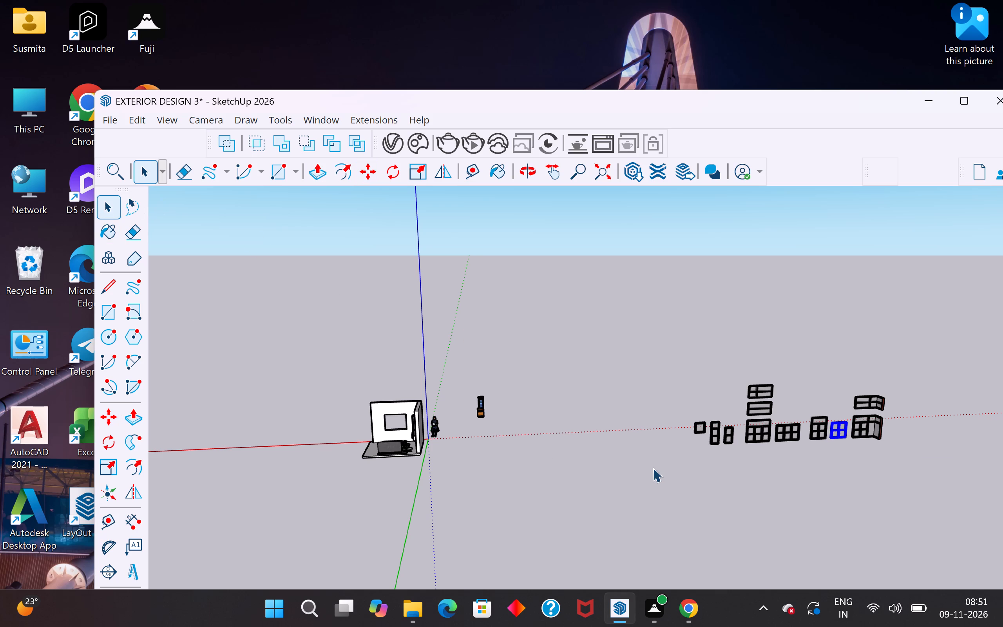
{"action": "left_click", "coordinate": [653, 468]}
Move the six-pane window into the side wall opening, snapping its lower corner to the opening's lower corner nearest the shelf unit.
{"action": "left_click", "coordinate": [798, 437]}
{"action": "key", "text": "m"}
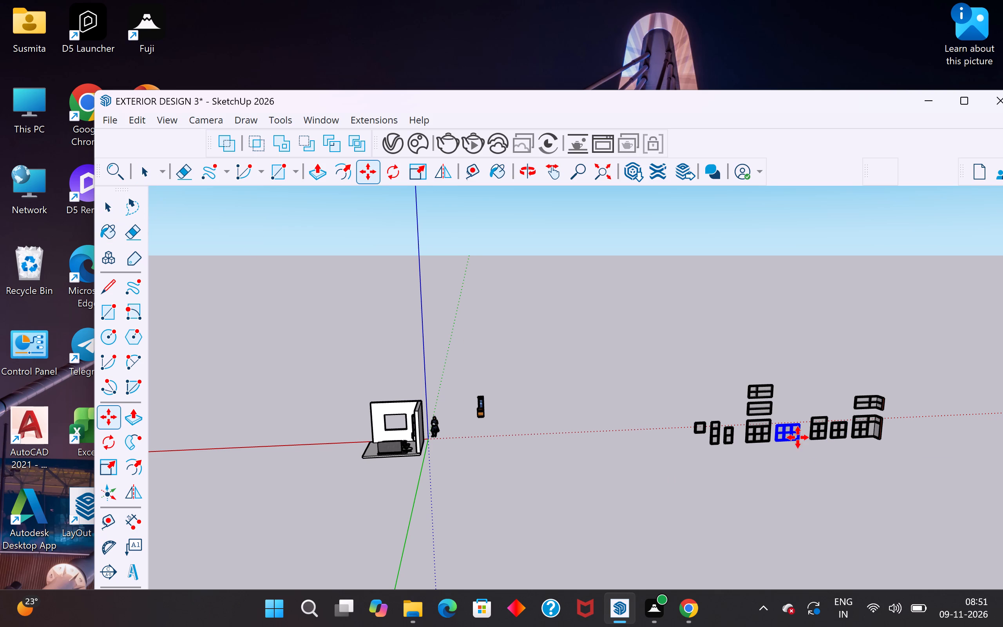
{"action": "left_click", "coordinate": [805, 447]}
{"action": "scroll", "coordinate": [382, 451], "scroll_direction": "up", "scroll_amount": 3}
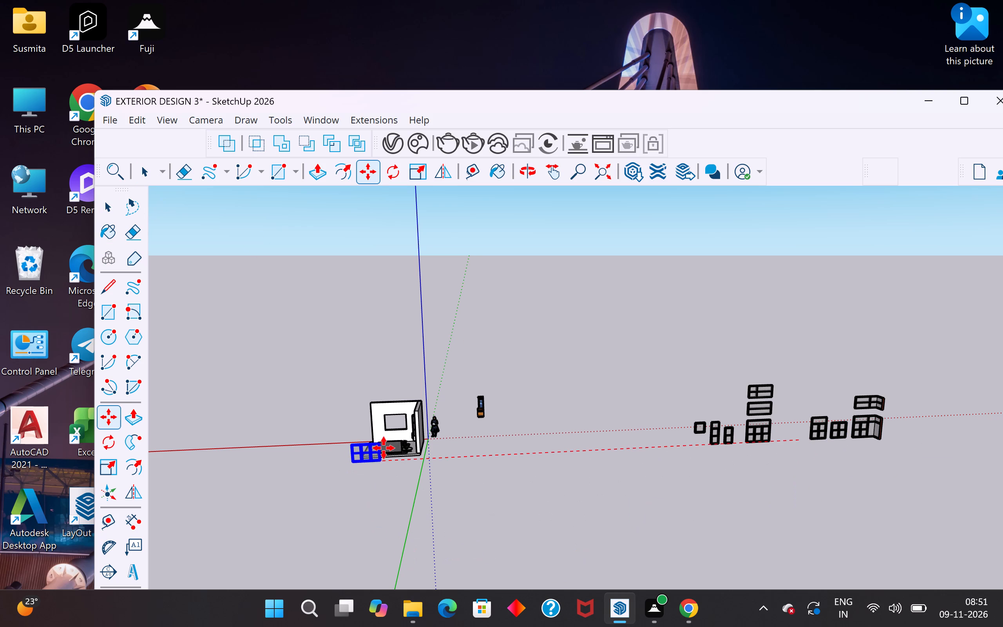
{"action": "scroll", "coordinate": [384, 448], "scroll_direction": "up", "scroll_amount": 20}
{"action": "scroll", "coordinate": [384, 448], "scroll_direction": "up", "scroll_amount": 4}
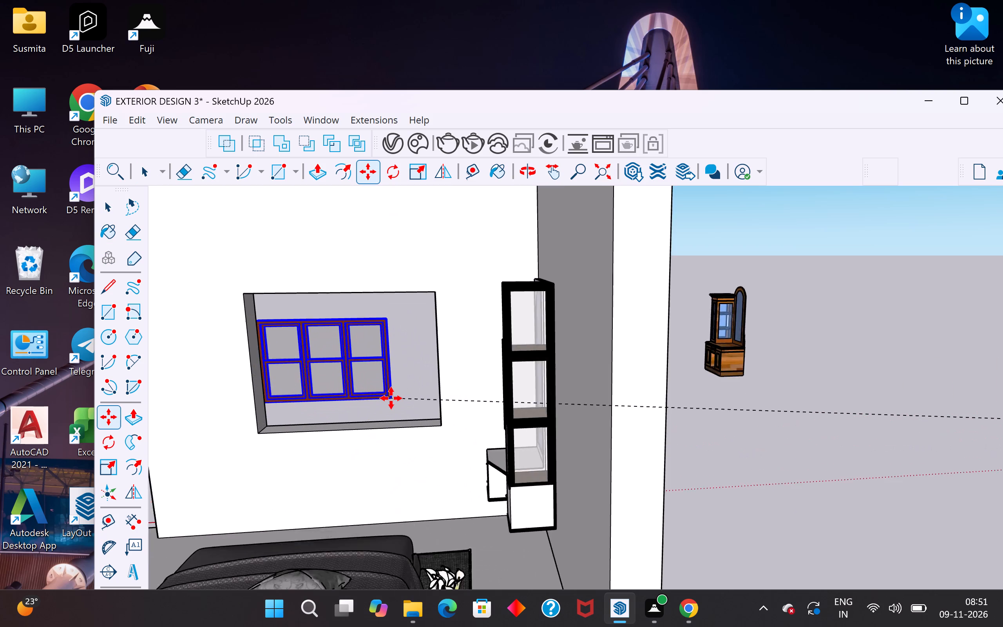
{"action": "scroll", "coordinate": [391, 398], "scroll_direction": "up", "scroll_amount": 3}
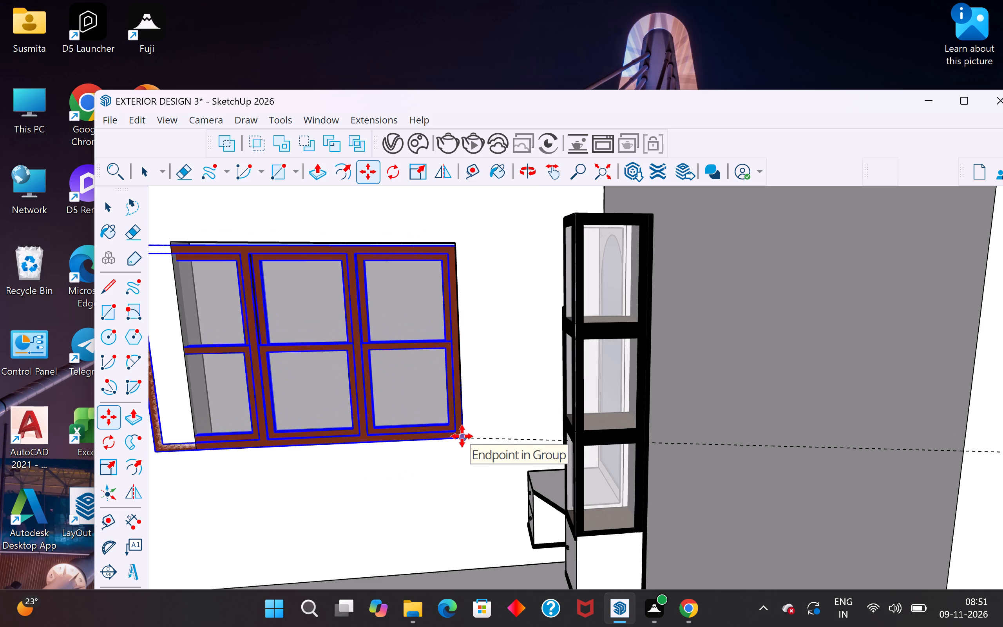
{"action": "left_click", "coordinate": [462, 436]}
Scale the six-pane window's width to fit the opening's far side edge.
{"action": "scroll", "coordinate": [879, 481], "scroll_direction": "down", "scroll_amount": 6}
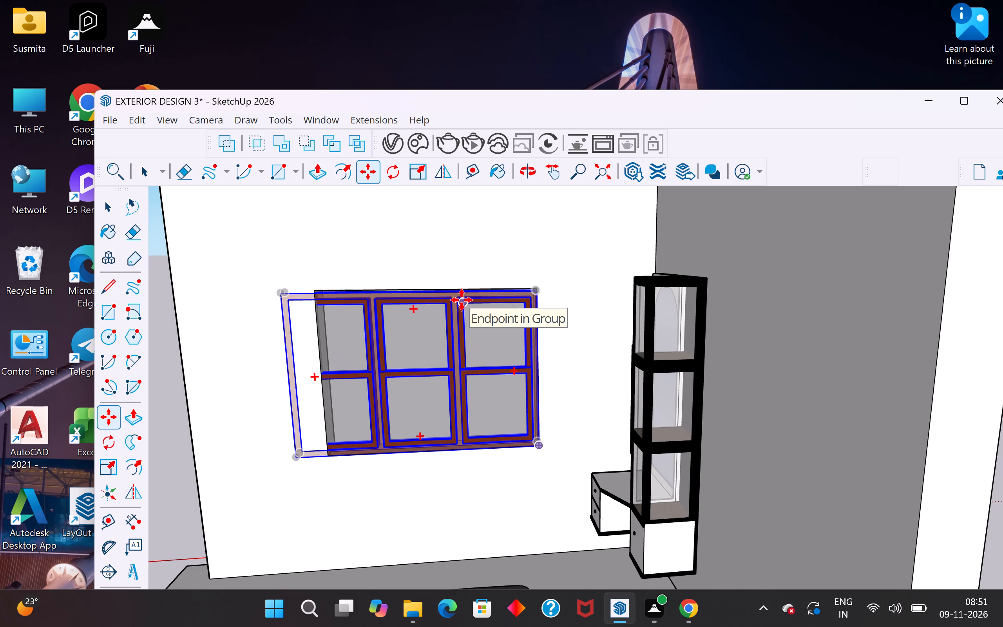
{"action": "key", "text": "s"}
{"action": "scroll", "coordinate": [295, 384], "scroll_direction": "up", "scroll_amount": 6}
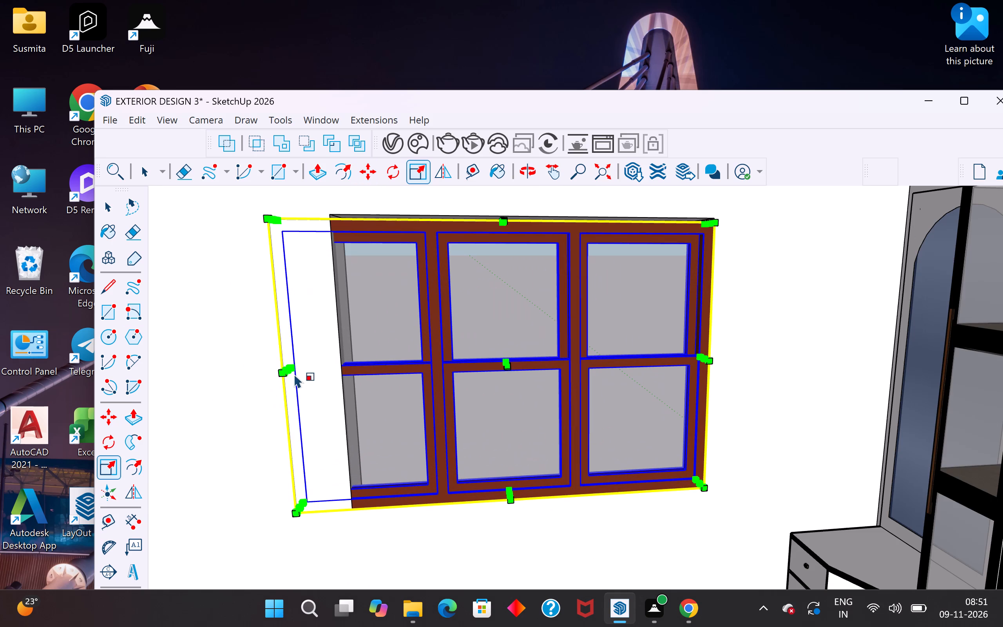
{"action": "left_click", "coordinate": [288, 370]}
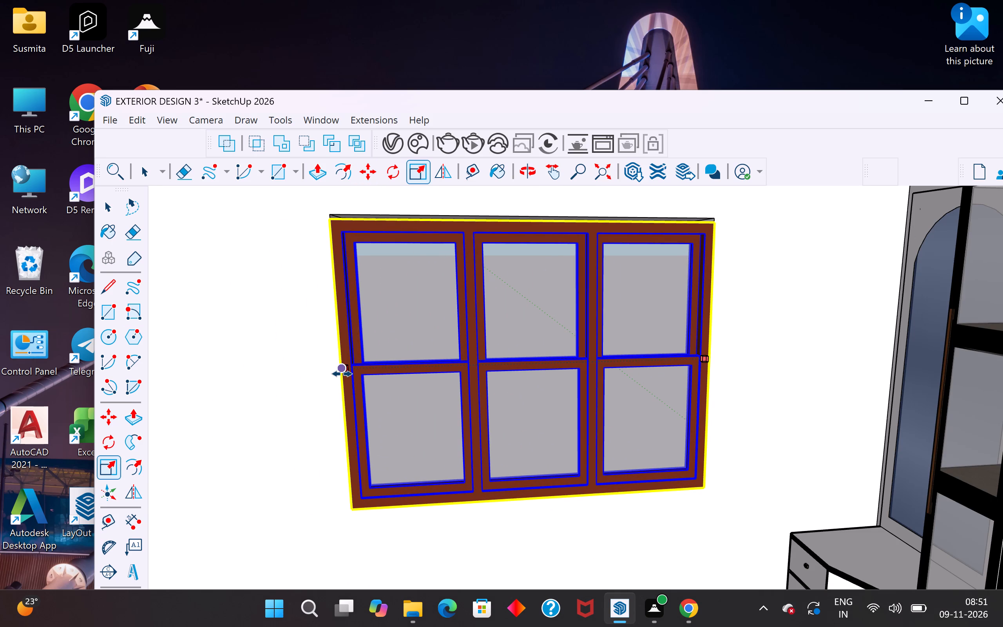
{"action": "left_click", "coordinate": [342, 374]}
Scale the window slightly from its top edge towards the top of the opening, about the opposite point.
{"action": "middle_click_drag", "start_coordinate": [527, 236], "coordinate": [544, 277]}
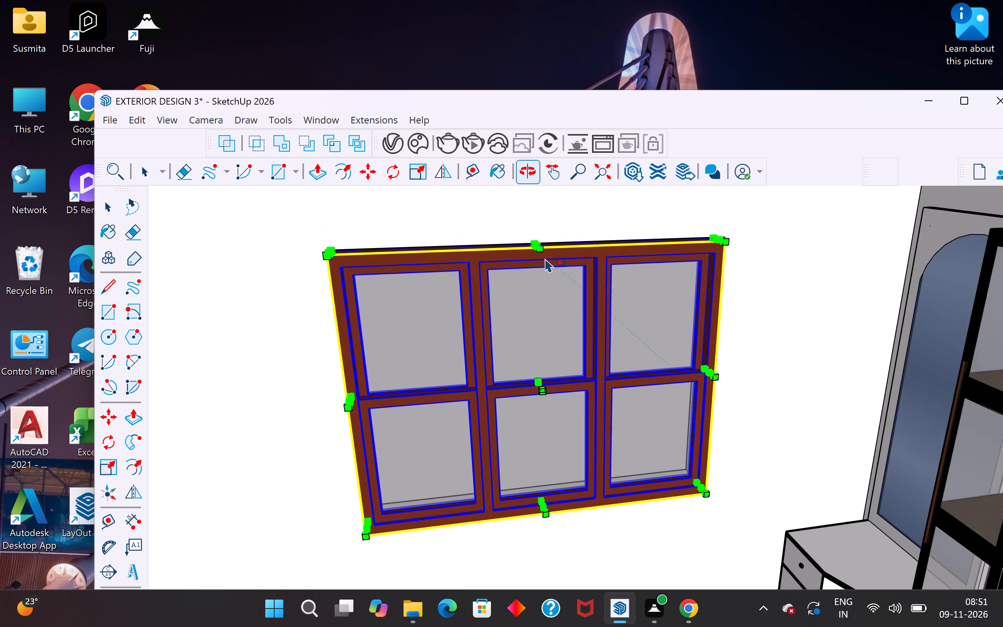
{"action": "scroll", "coordinate": [543, 252], "scroll_direction": "up", "scroll_amount": 9}
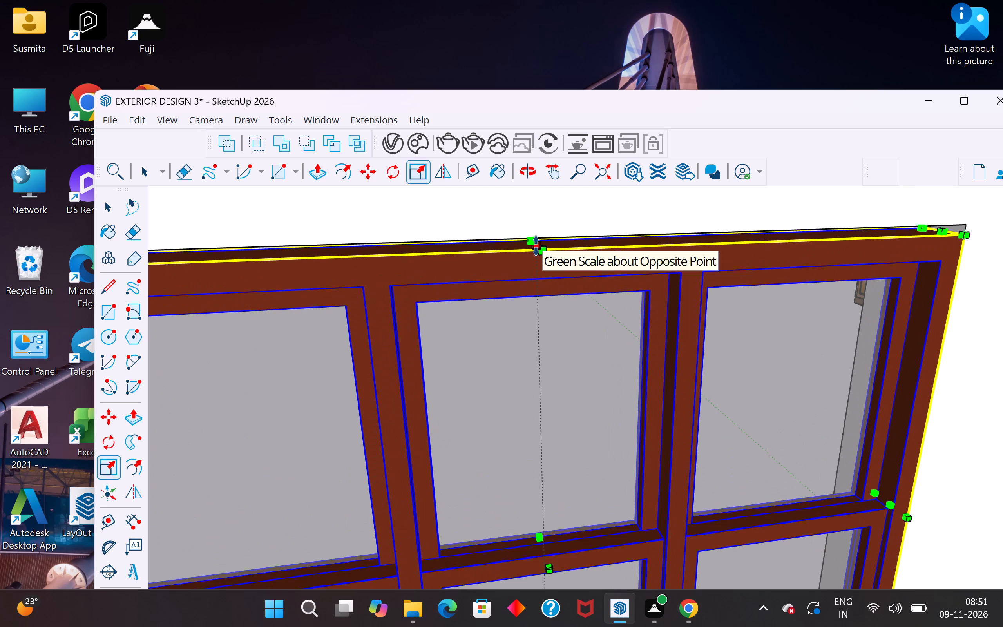
{"action": "left_click", "coordinate": [536, 246]}
{"action": "left_click", "coordinate": [538, 248]}
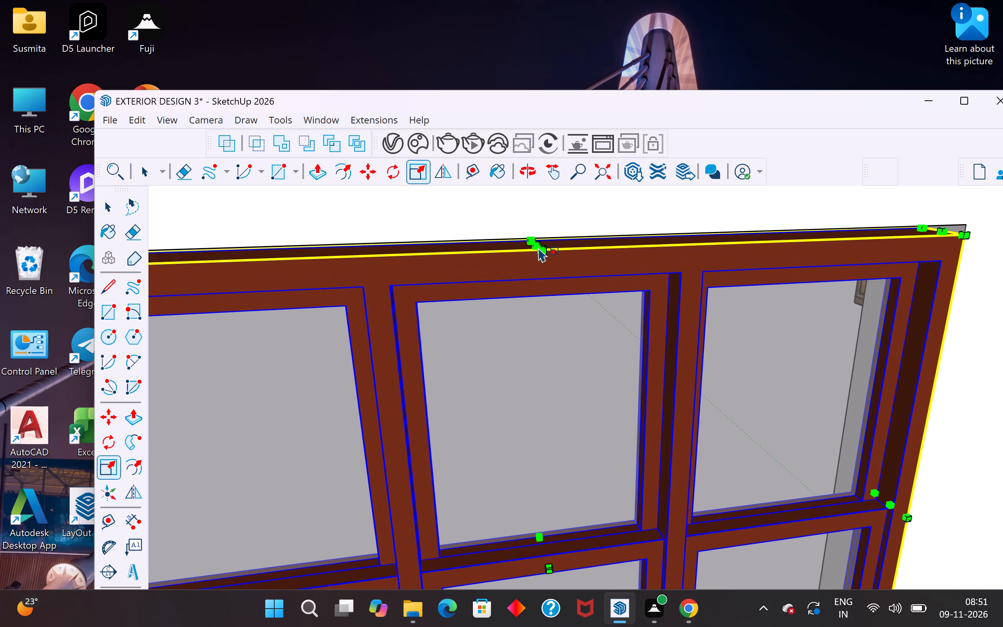
{"action": "left_click", "coordinate": [109, 209]}
{"action": "scroll", "coordinate": [657, 313], "scroll_direction": "down", "scroll_amount": 5}
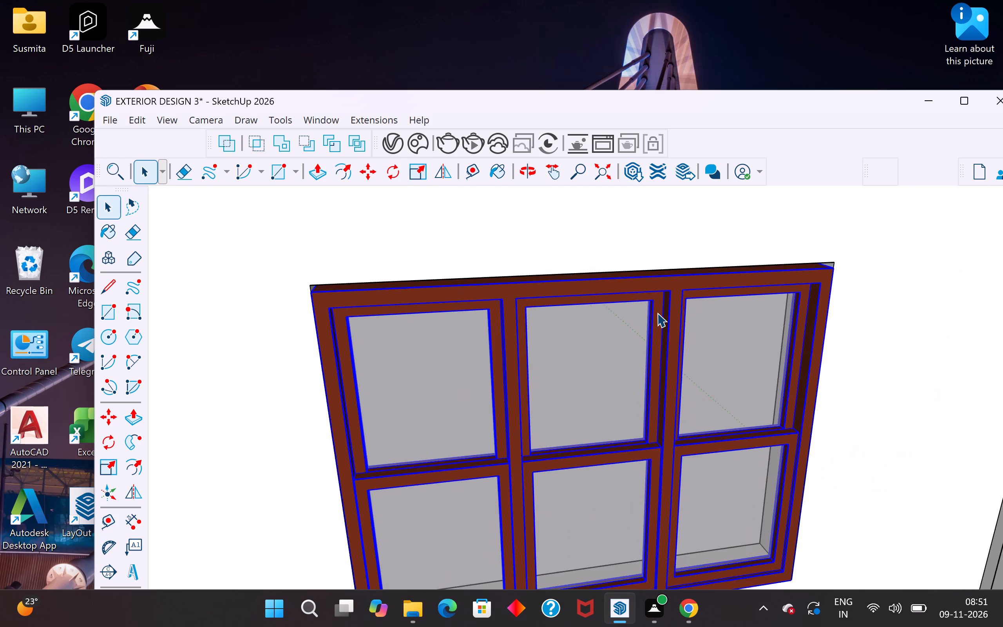
{"action": "scroll", "coordinate": [657, 313], "scroll_direction": "down", "scroll_amount": 5}
{"action": "middle_click_drag", "start_coordinate": [657, 325], "coordinate": [685, 259]}
{"action": "scroll", "coordinate": [685, 259], "scroll_direction": "down", "scroll_amount": 3}
{"action": "left_click", "coordinate": [300, 388]}
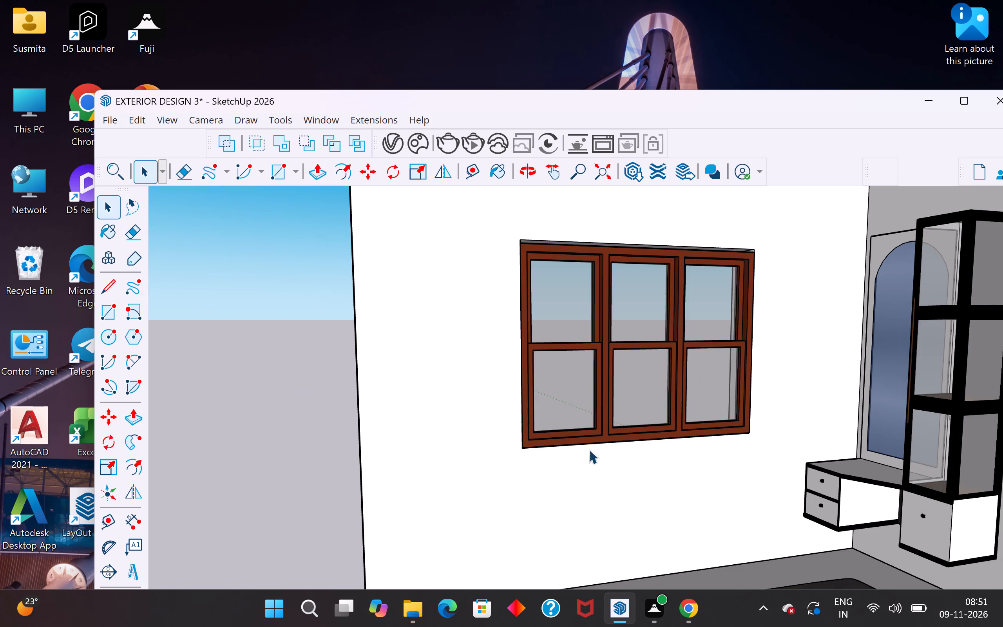
Move the six-pane window outward within the side wall opening, along its depth towards the wall's outer face.
{"action": "middle_click_drag", "start_coordinate": [671, 465], "coordinate": [695, 370]}
{"action": "scroll", "coordinate": [528, 420], "scroll_direction": "up", "scroll_amount": 7}
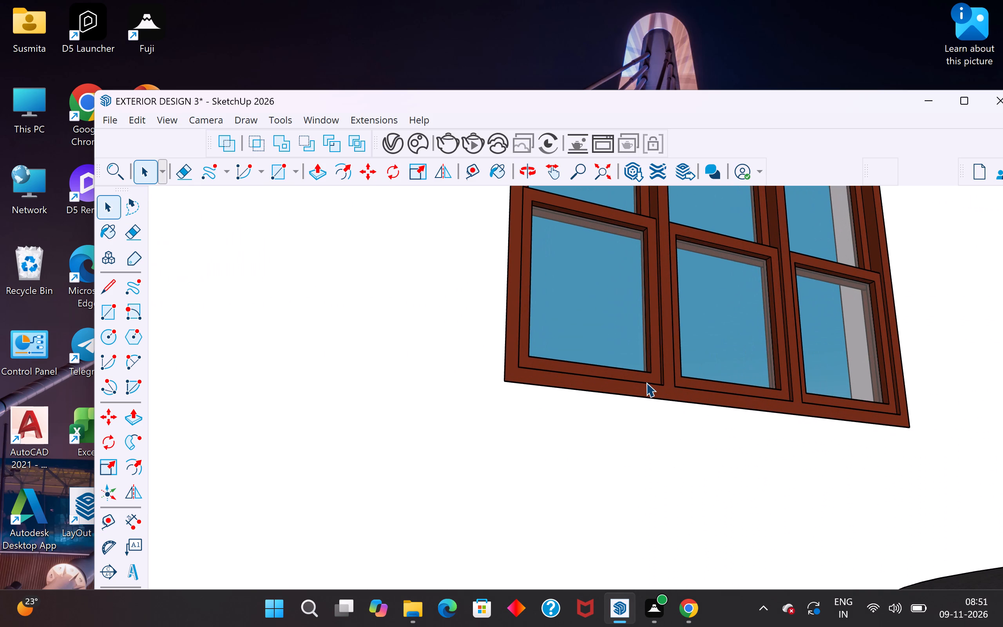
{"action": "middle_click_drag", "start_coordinate": [685, 381], "coordinate": [743, 459]}
{"action": "scroll", "coordinate": [786, 375], "scroll_direction": "down", "scroll_amount": 7}
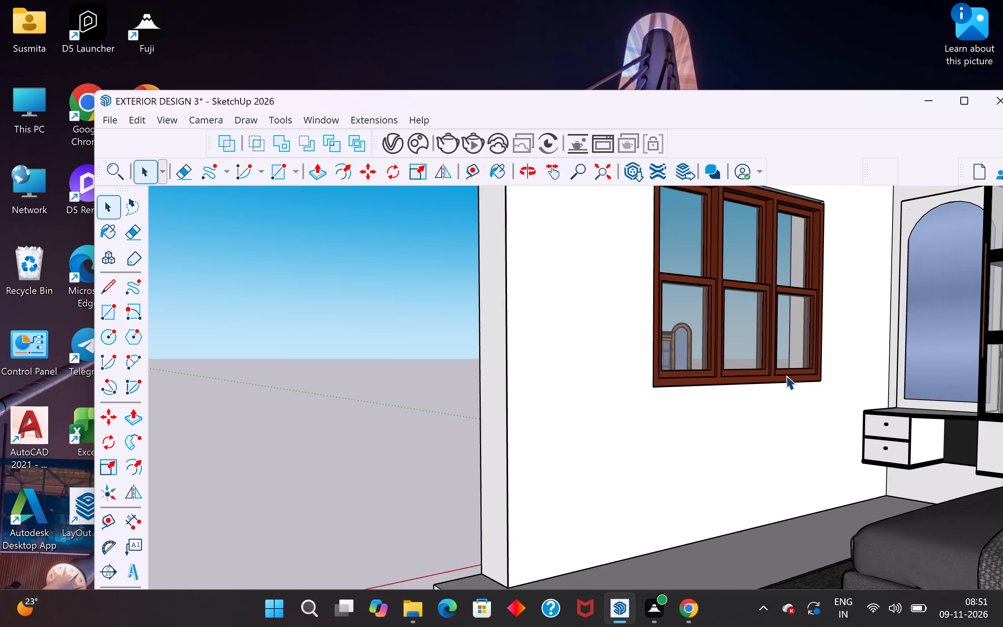
{"action": "scroll", "coordinate": [786, 375], "scroll_direction": "down", "scroll_amount": 4}
{"action": "middle_click_drag", "start_coordinate": [626, 427], "coordinate": [989, 504]}
{"action": "scroll", "coordinate": [680, 346], "scroll_direction": "up", "scroll_amount": 10}
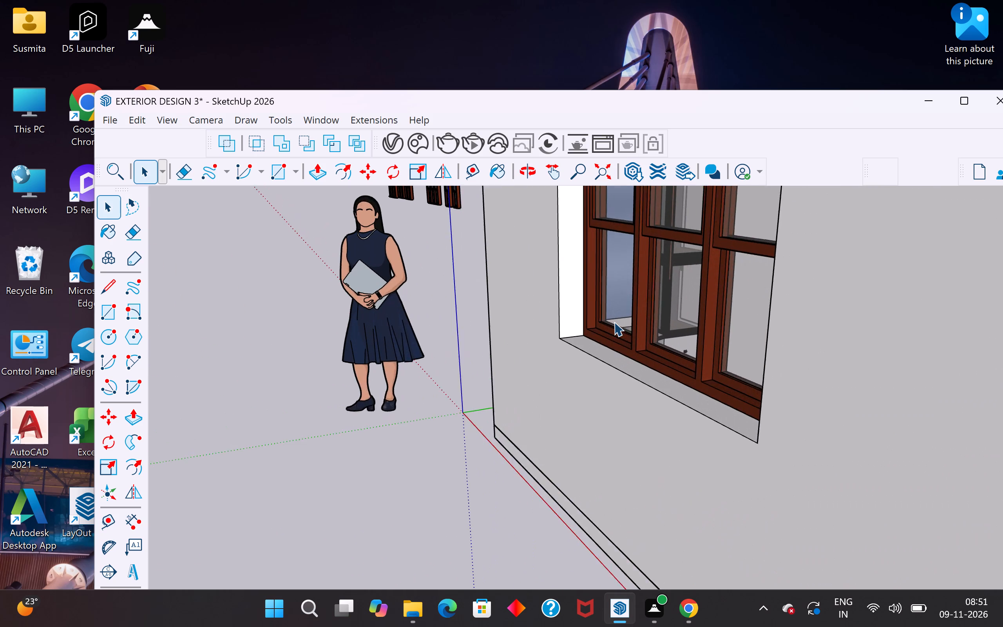
{"action": "scroll", "coordinate": [614, 322], "scroll_direction": "up", "scroll_amount": 2}
{"action": "left_click", "coordinate": [614, 322]}
{"action": "key", "text": "m"}
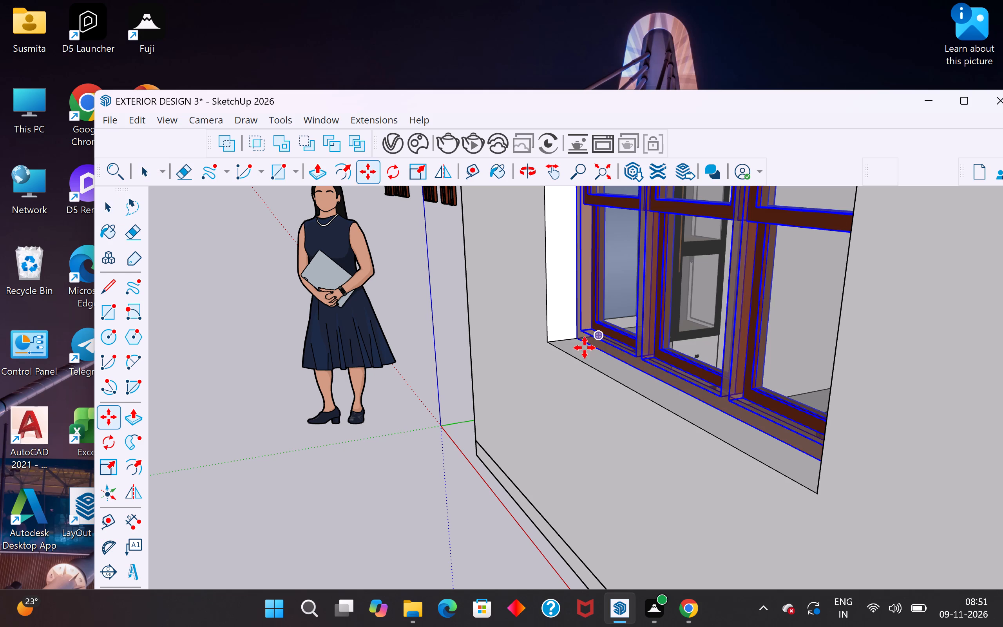
{"action": "left_click", "coordinate": [575, 339]}
{"action": "left_click", "coordinate": [559, 341]}
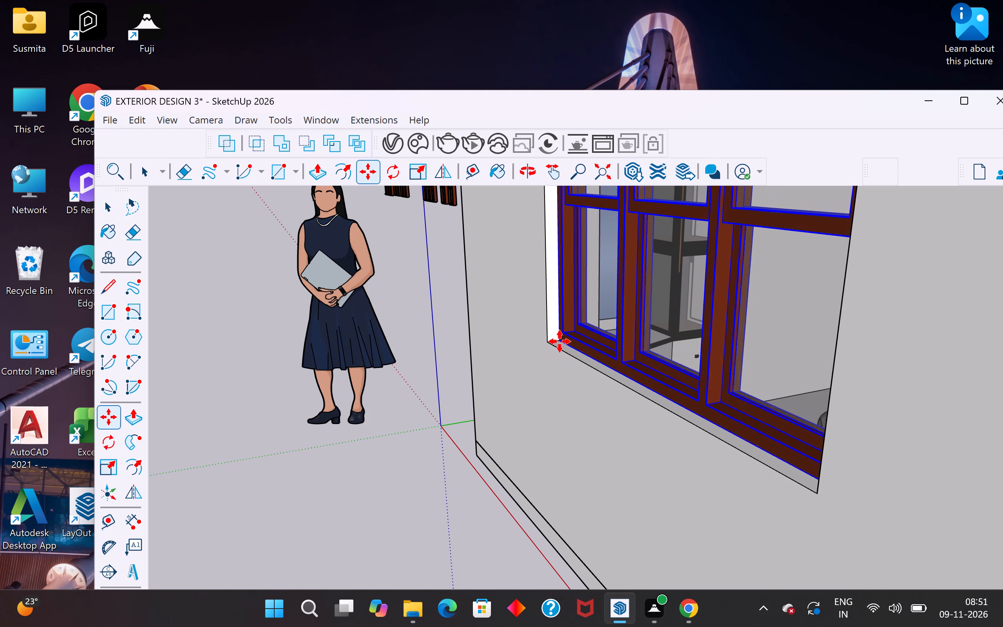
{"action": "left_click", "coordinate": [109, 204]}
{"action": "left_click", "coordinate": [196, 347]}
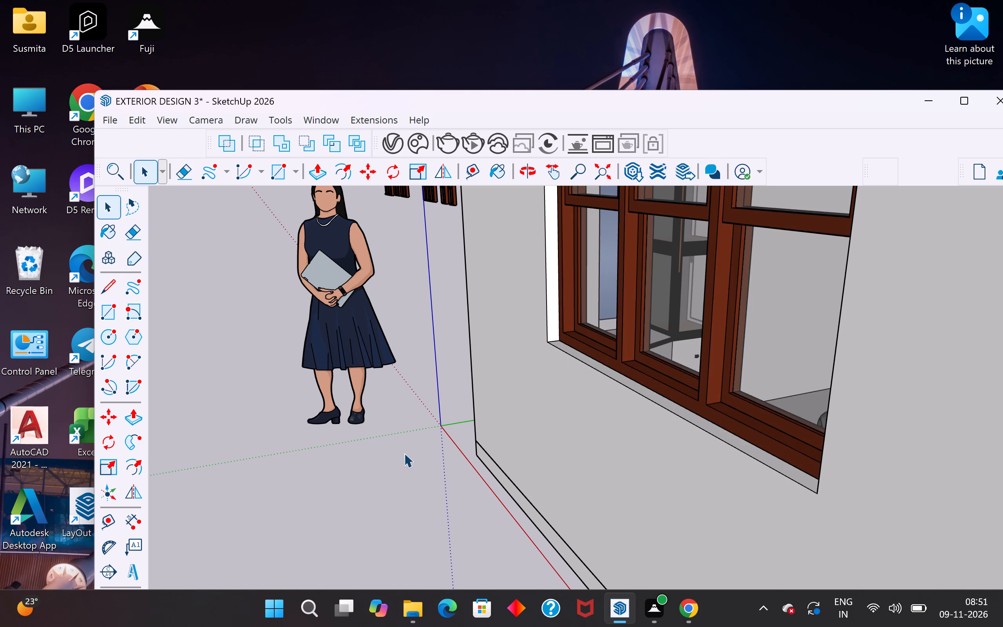
Scale the six-pane window's height from its top edge up to the top of the opening.
{"action": "scroll", "coordinate": [395, 456], "scroll_direction": "down", "scroll_amount": 9}
{"action": "middle_click_drag", "start_coordinate": [412, 455], "coordinate": [648, 387]}
{"action": "middle_click_drag", "start_coordinate": [592, 290], "coordinate": [584, 242]}
{"action": "scroll", "coordinate": [567, 270], "scroll_direction": "up", "scroll_amount": 8}
{"action": "scroll", "coordinate": [551, 313], "scroll_direction": "up", "scroll_amount": 1}
{"action": "middle_click_drag", "start_coordinate": [551, 313], "coordinate": [759, 352]}
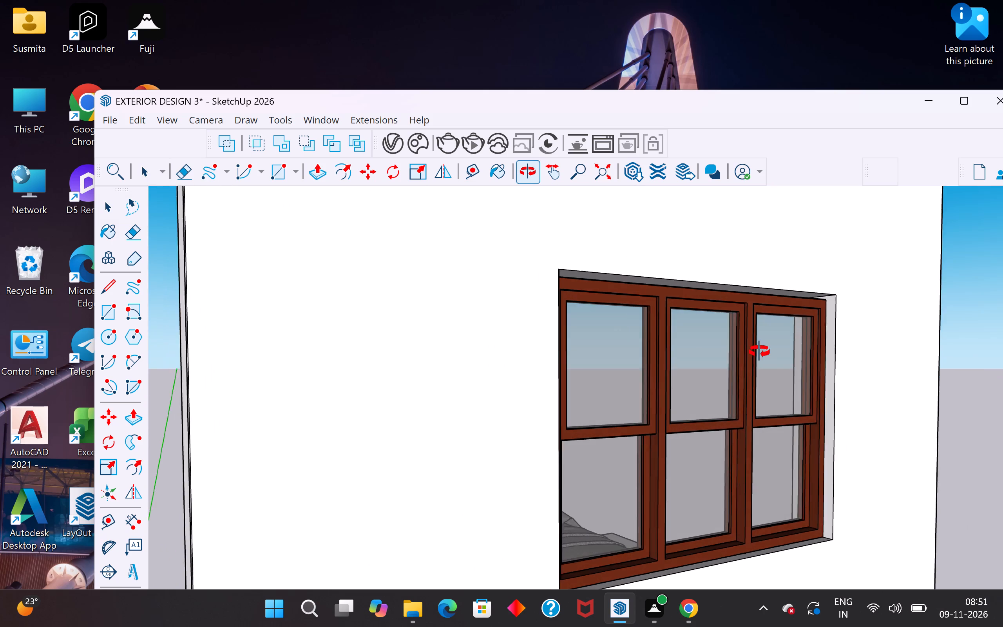
{"action": "middle_click_drag", "start_coordinate": [759, 352], "coordinate": [760, 352]}
{"action": "scroll", "coordinate": [800, 304], "scroll_direction": "up", "scroll_amount": 8}
{"action": "middle_click_drag", "start_coordinate": [826, 281], "coordinate": [797, 301]}
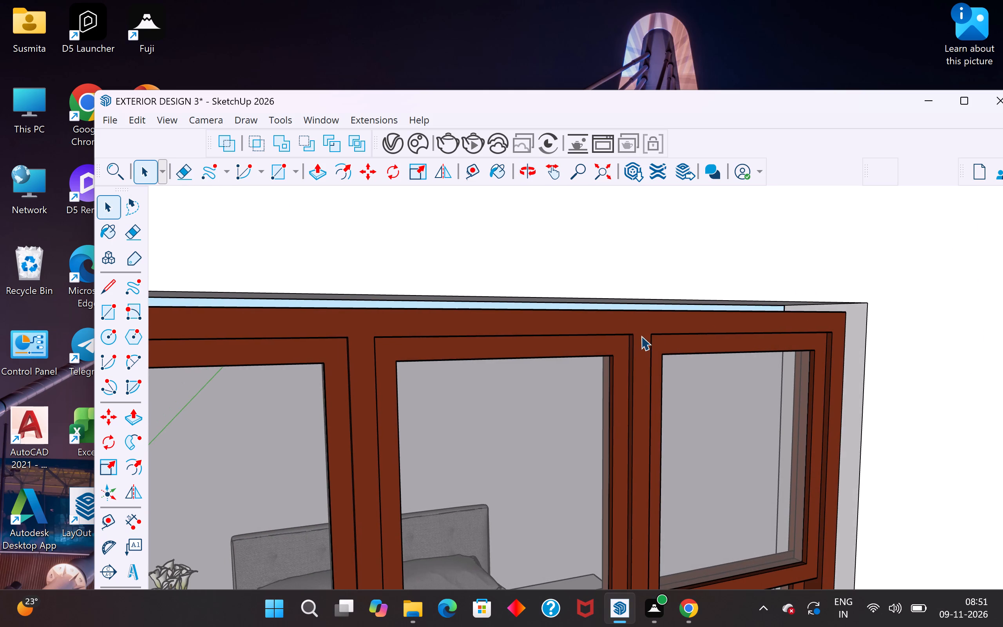
{"action": "left_click", "coordinate": [617, 315]}
{"action": "key", "text": "s"}
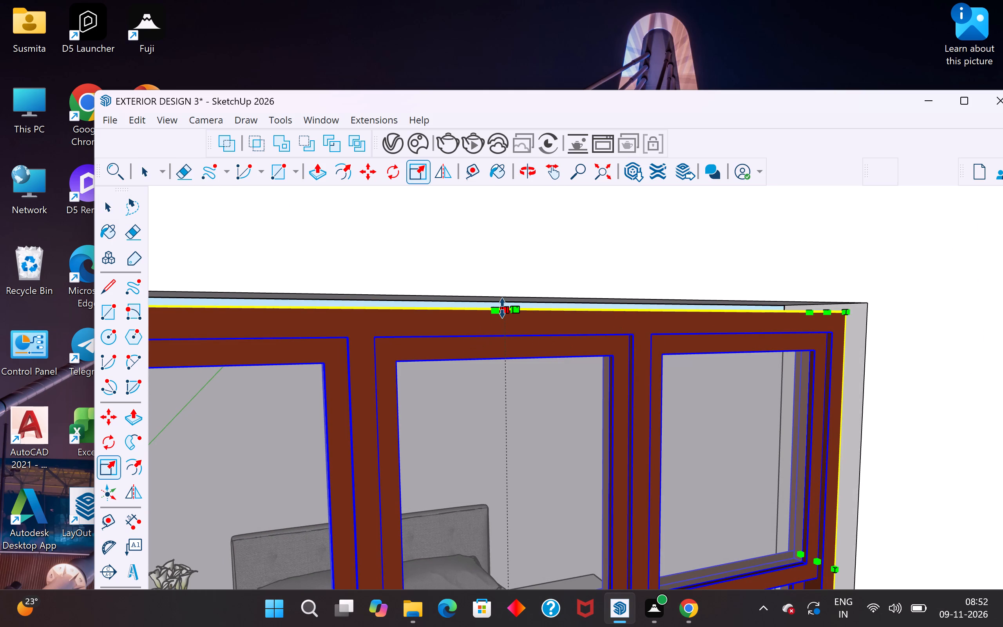
{"action": "left_click", "coordinate": [502, 308]}
{"action": "left_click", "coordinate": [500, 301]}
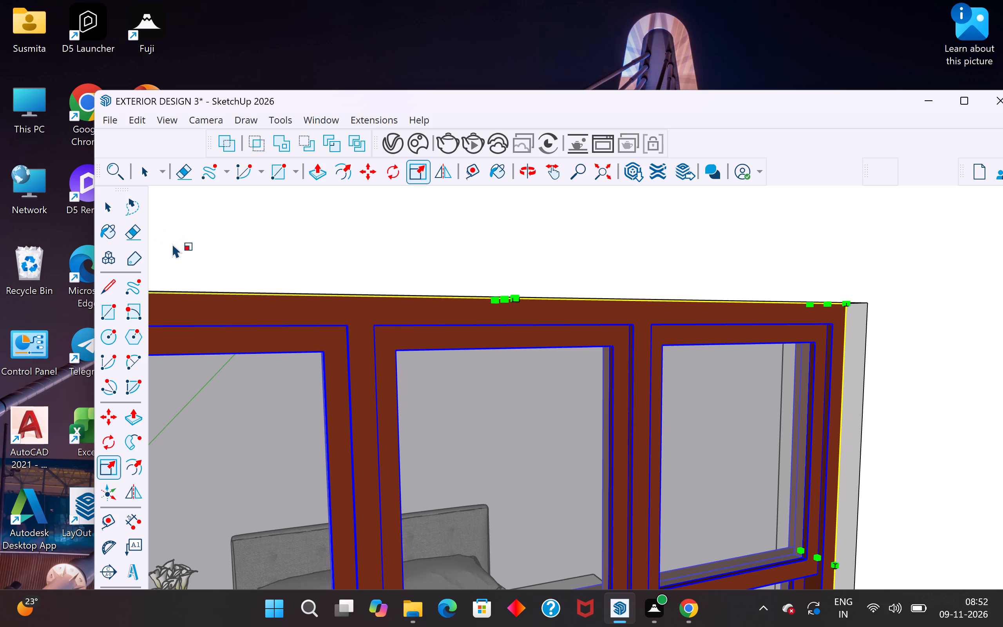
{"action": "left_click", "coordinate": [116, 199]}
{"action": "left_click", "coordinate": [466, 250]}
Inspect the fitted window and the furnished room from outside and inside.
{"action": "scroll", "coordinate": [502, 328], "scroll_direction": "down", "scroll_amount": 9}
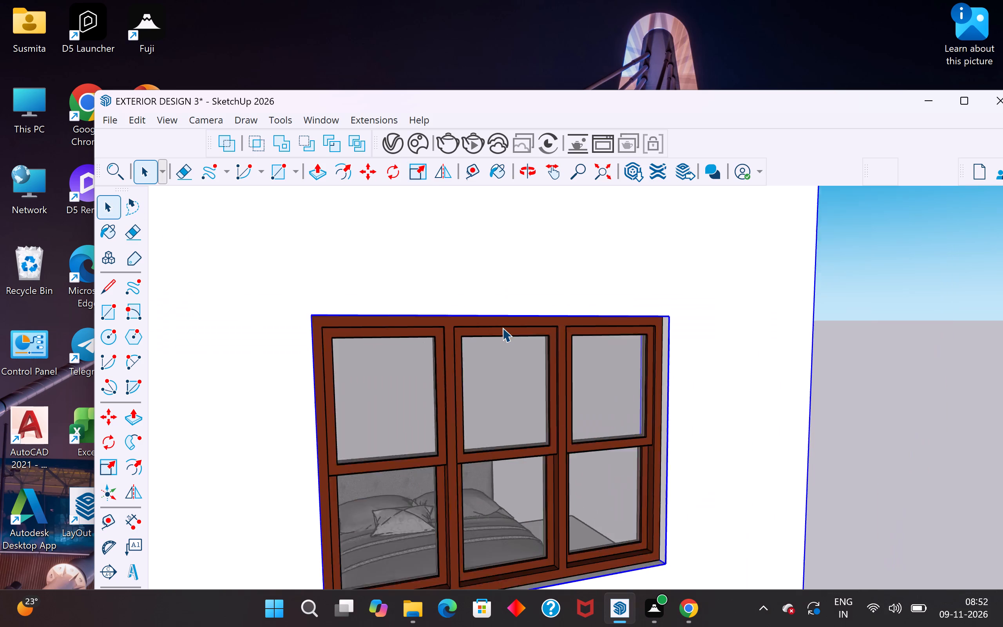
{"action": "scroll", "coordinate": [502, 328], "scroll_direction": "down", "scroll_amount": 8}
{"action": "middle_click_drag", "start_coordinate": [552, 395], "coordinate": [385, 434]}
{"action": "scroll", "coordinate": [420, 457], "scroll_direction": "down", "scroll_amount": 3}
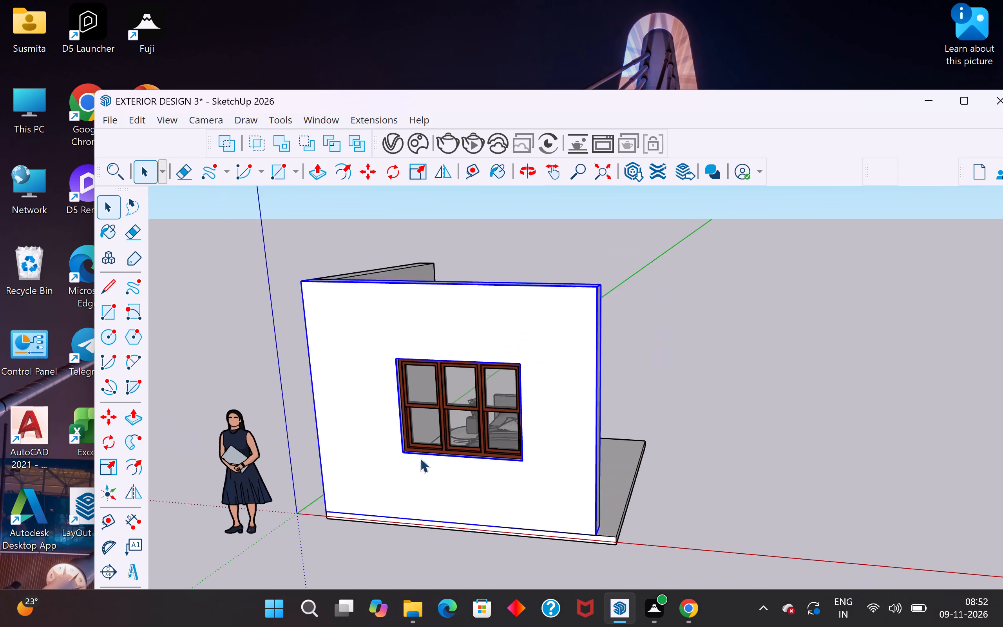
{"action": "scroll", "coordinate": [420, 458], "scroll_direction": "down", "scroll_amount": 1}
{"action": "middle_click_drag", "start_coordinate": [583, 453], "coordinate": [303, 459]}
{"action": "scroll", "coordinate": [412, 458], "scroll_direction": "down", "scroll_amount": 1}
{"action": "middle_click_drag", "start_coordinate": [575, 408], "coordinate": [408, 417]}
{"action": "scroll", "coordinate": [514, 362], "scroll_direction": "up", "scroll_amount": 3}
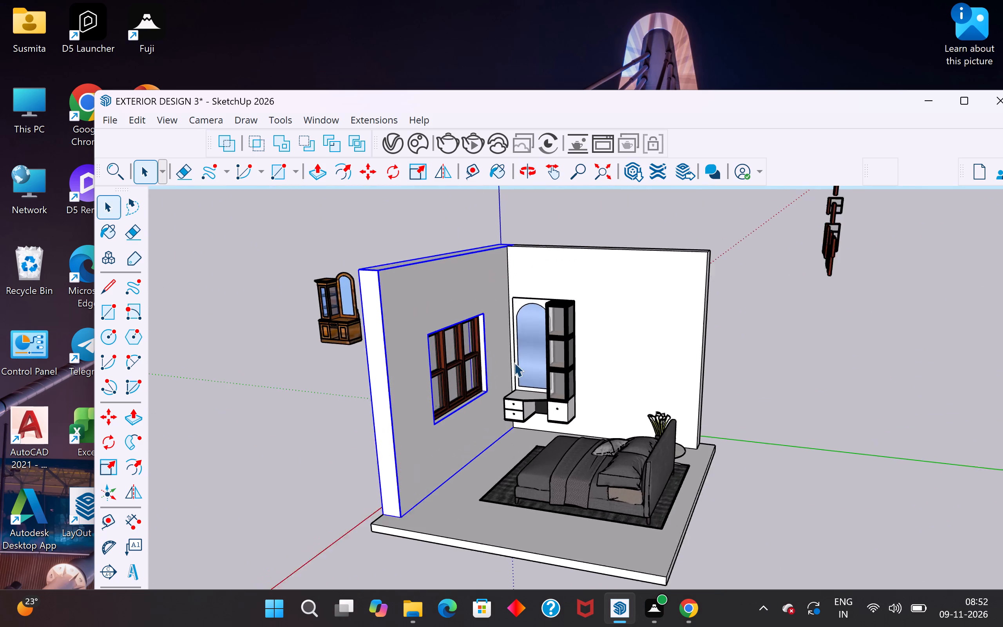
{"action": "scroll", "coordinate": [514, 362], "scroll_direction": "up", "scroll_amount": 1}
{"action": "middle_click_drag", "start_coordinate": [548, 378], "coordinate": [479, 404]}
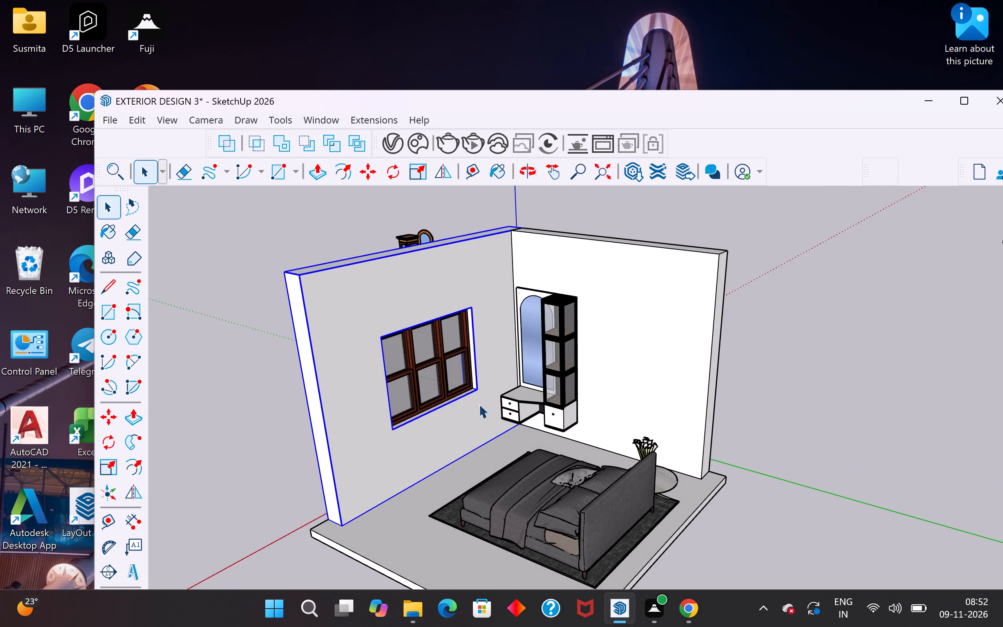
{"action": "middle_click_drag", "start_coordinate": [527, 441], "coordinate": [630, 424]}
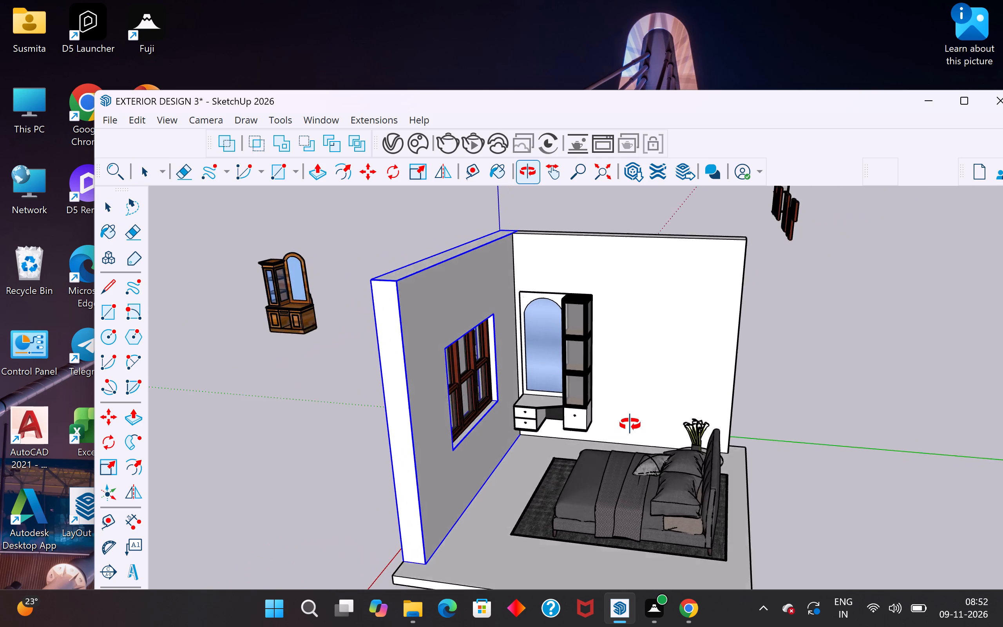
{"action": "middle_click_drag", "start_coordinate": [630, 424], "coordinate": [646, 410]}
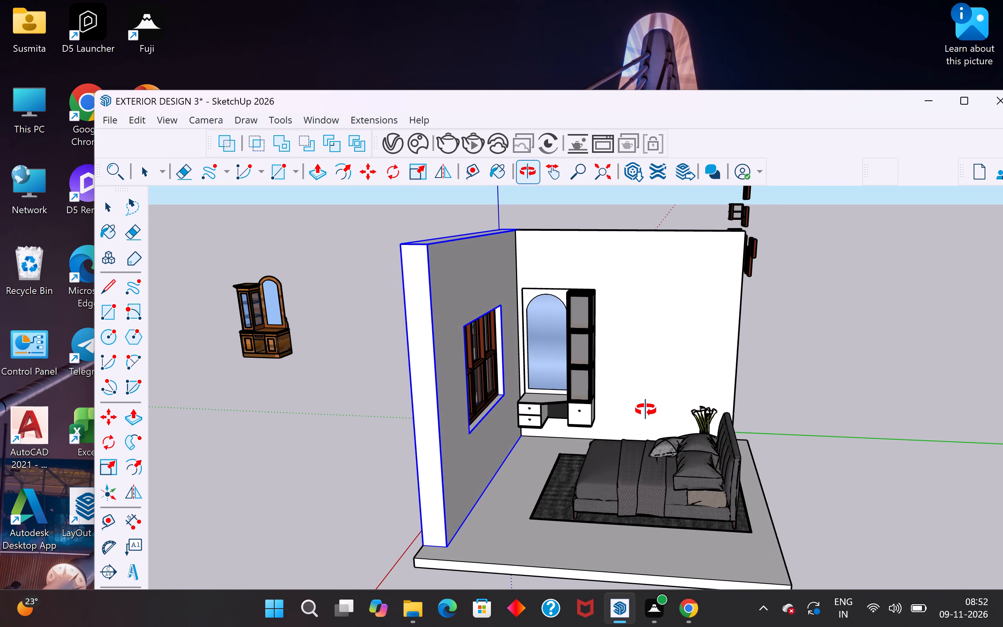
{"action": "middle_click_drag", "start_coordinate": [646, 410], "coordinate": [608, 410]}
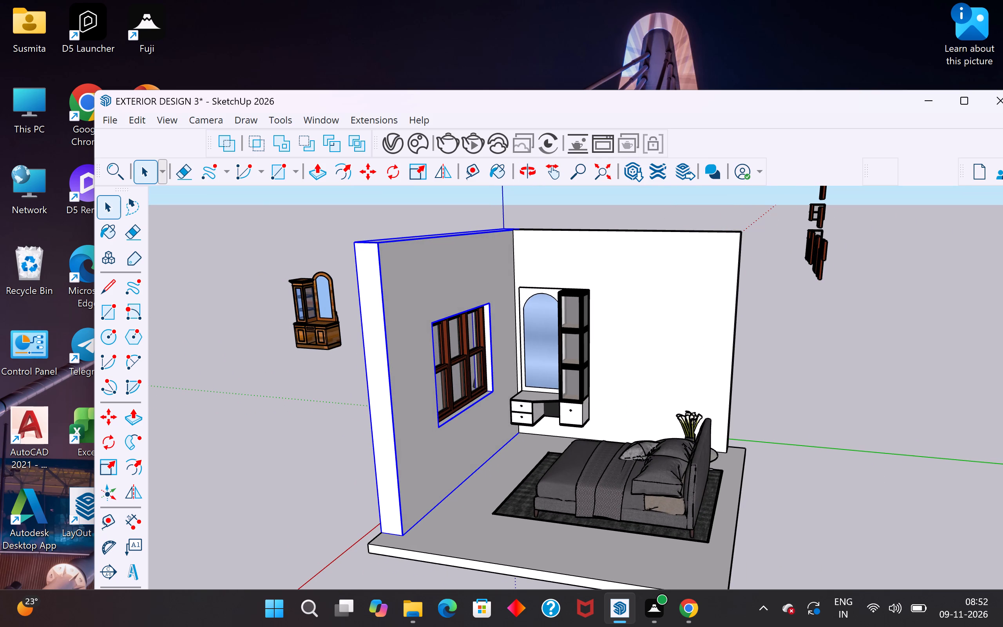
{"action": "scroll", "coordinate": [436, 375], "scroll_direction": "down", "scroll_amount": 3}
{"action": "middle_click_drag", "start_coordinate": [446, 376], "coordinate": [509, 420]}
{"action": "scroll", "coordinate": [598, 576], "scroll_direction": "down", "scroll_amount": 1}
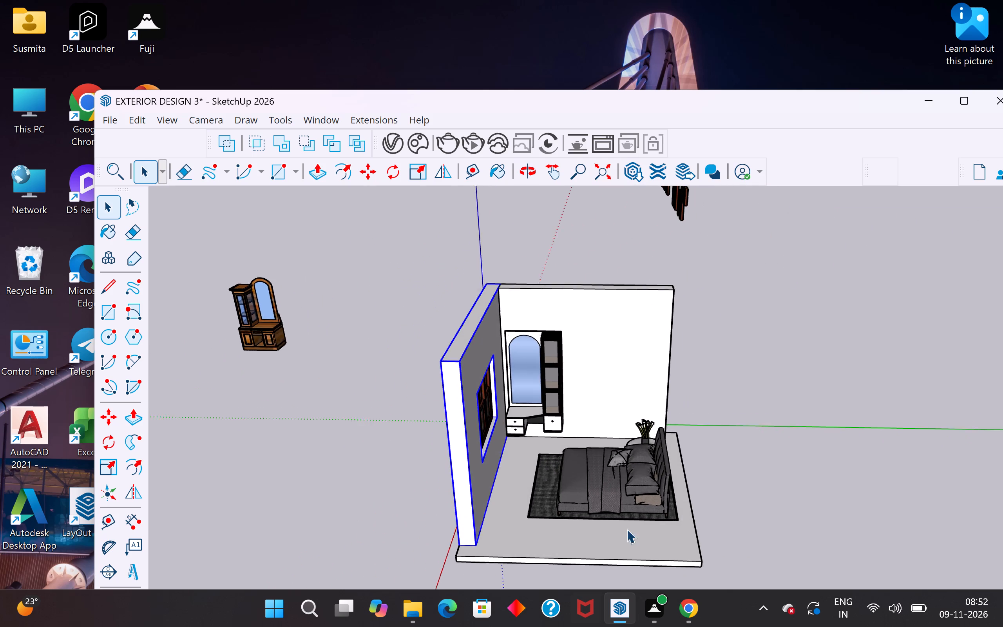
{"action": "scroll", "coordinate": [626, 529], "scroll_direction": "down", "scroll_amount": 2}
{"action": "middle_click_drag", "start_coordinate": [635, 445], "coordinate": [362, 389]}
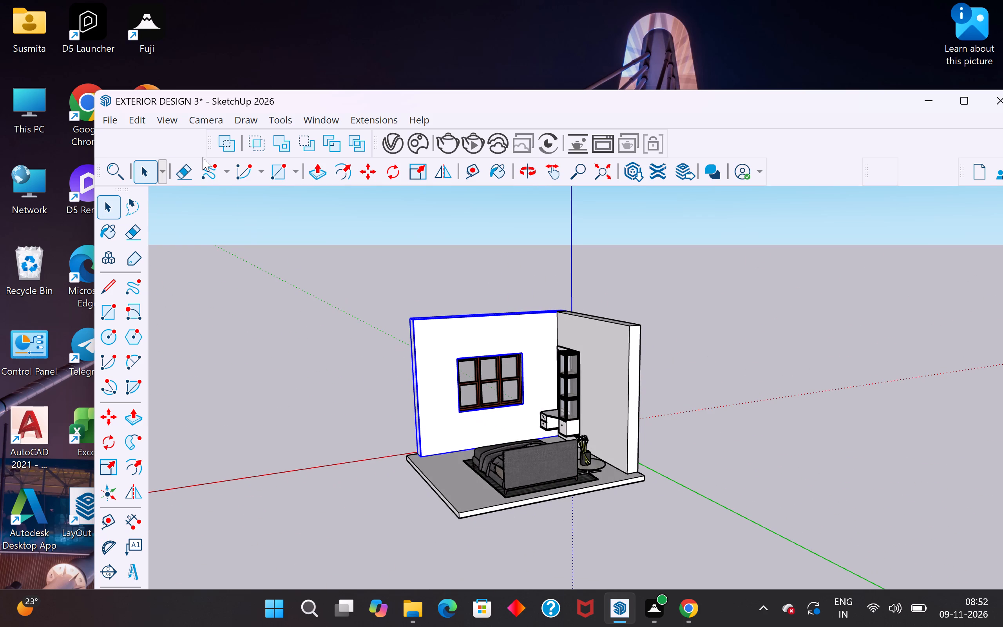
Unhide all hidden walls of the room and clear the selection.
{"action": "left_click", "coordinate": [135, 125]}
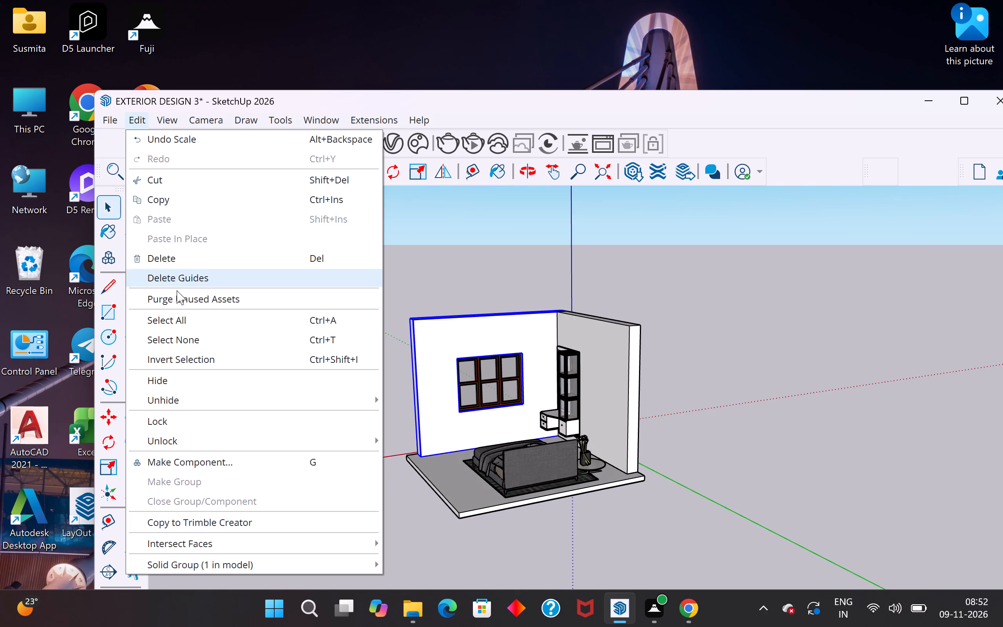
{"action": "left_click", "coordinate": [446, 439]}
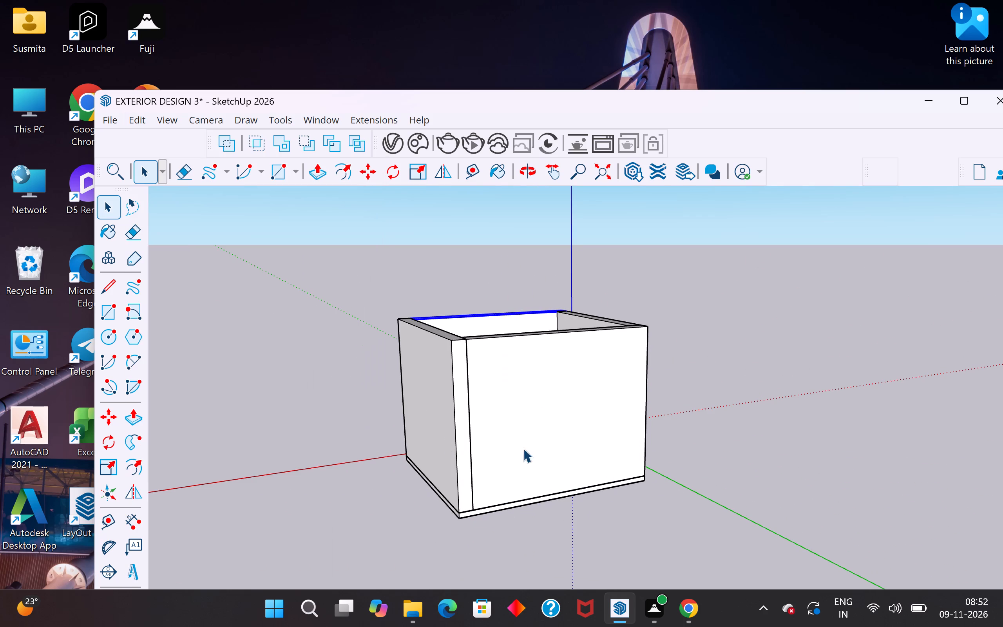
{"action": "left_click", "coordinate": [709, 479]}
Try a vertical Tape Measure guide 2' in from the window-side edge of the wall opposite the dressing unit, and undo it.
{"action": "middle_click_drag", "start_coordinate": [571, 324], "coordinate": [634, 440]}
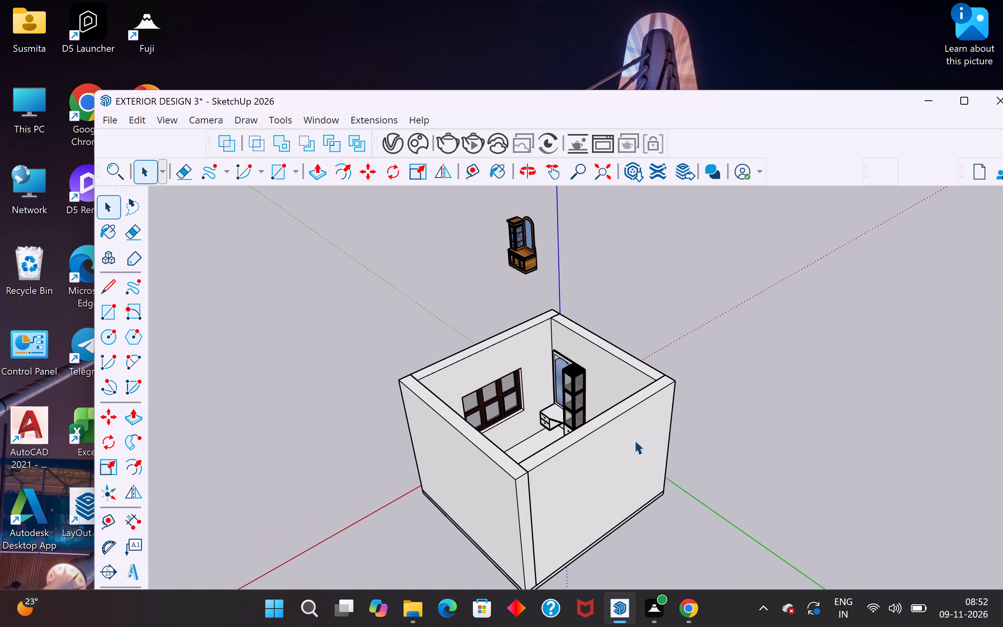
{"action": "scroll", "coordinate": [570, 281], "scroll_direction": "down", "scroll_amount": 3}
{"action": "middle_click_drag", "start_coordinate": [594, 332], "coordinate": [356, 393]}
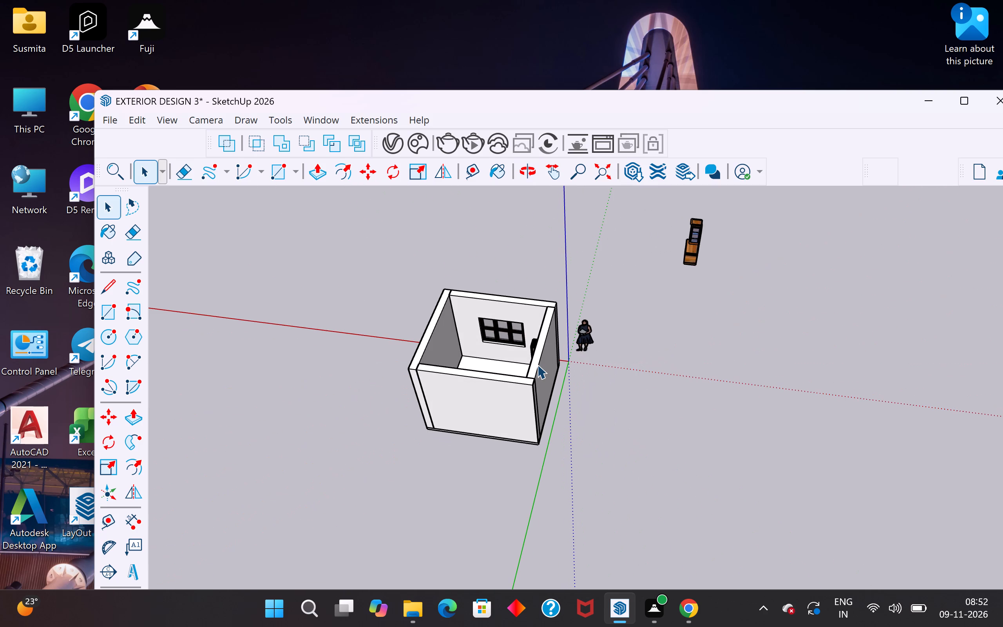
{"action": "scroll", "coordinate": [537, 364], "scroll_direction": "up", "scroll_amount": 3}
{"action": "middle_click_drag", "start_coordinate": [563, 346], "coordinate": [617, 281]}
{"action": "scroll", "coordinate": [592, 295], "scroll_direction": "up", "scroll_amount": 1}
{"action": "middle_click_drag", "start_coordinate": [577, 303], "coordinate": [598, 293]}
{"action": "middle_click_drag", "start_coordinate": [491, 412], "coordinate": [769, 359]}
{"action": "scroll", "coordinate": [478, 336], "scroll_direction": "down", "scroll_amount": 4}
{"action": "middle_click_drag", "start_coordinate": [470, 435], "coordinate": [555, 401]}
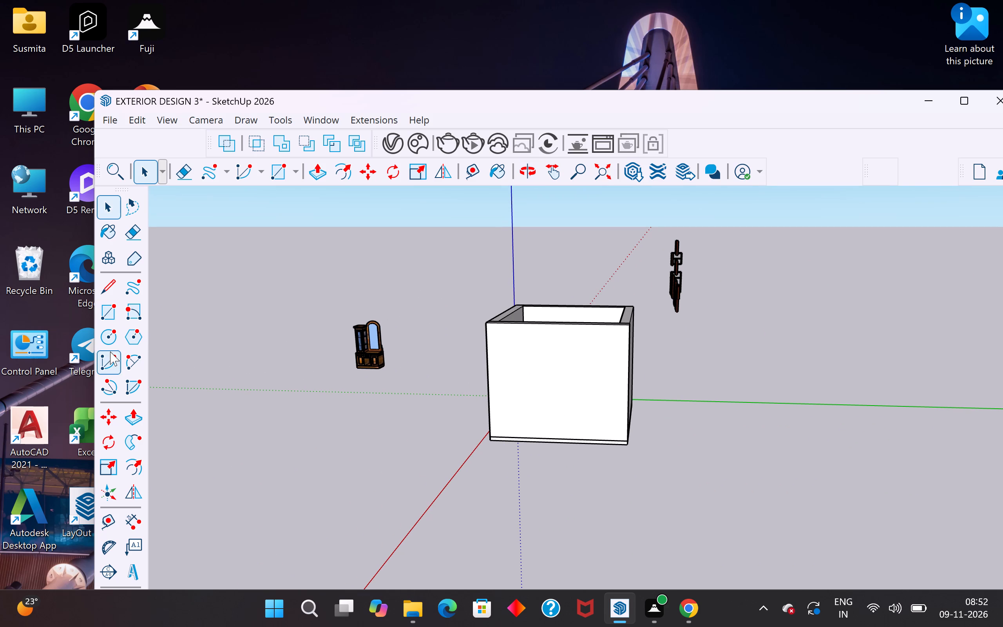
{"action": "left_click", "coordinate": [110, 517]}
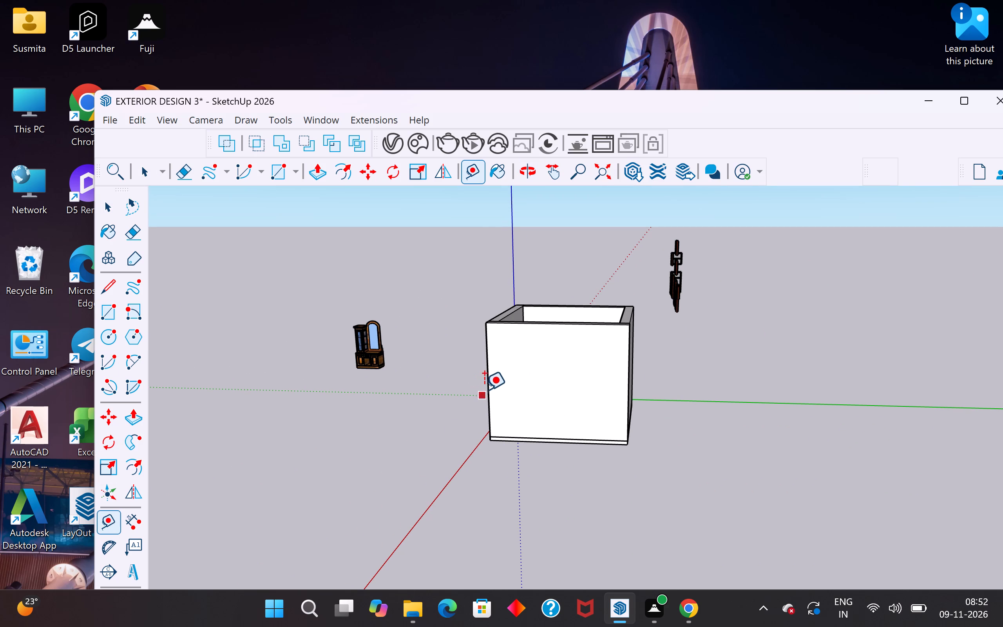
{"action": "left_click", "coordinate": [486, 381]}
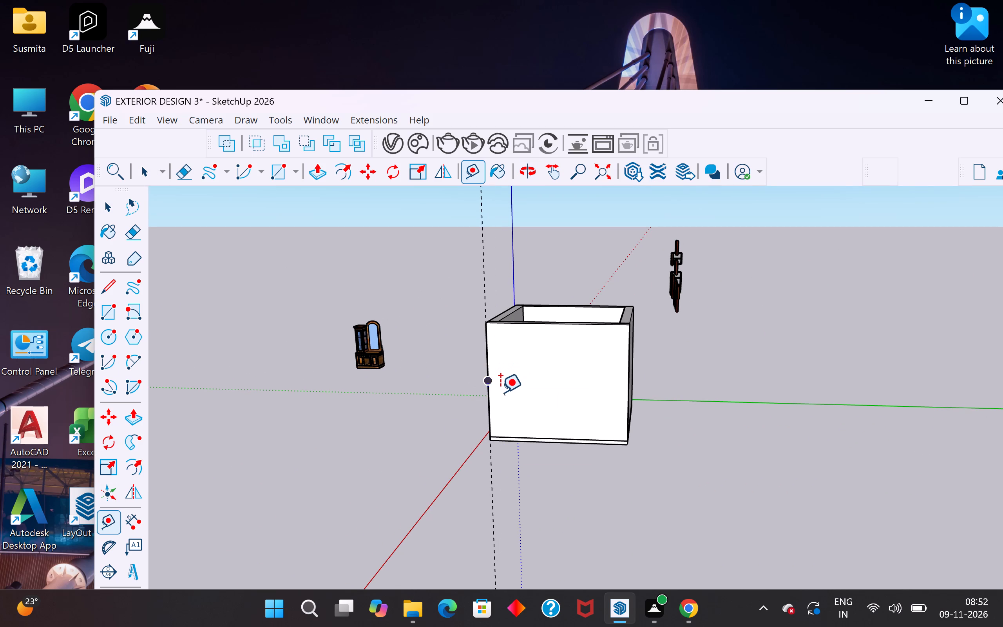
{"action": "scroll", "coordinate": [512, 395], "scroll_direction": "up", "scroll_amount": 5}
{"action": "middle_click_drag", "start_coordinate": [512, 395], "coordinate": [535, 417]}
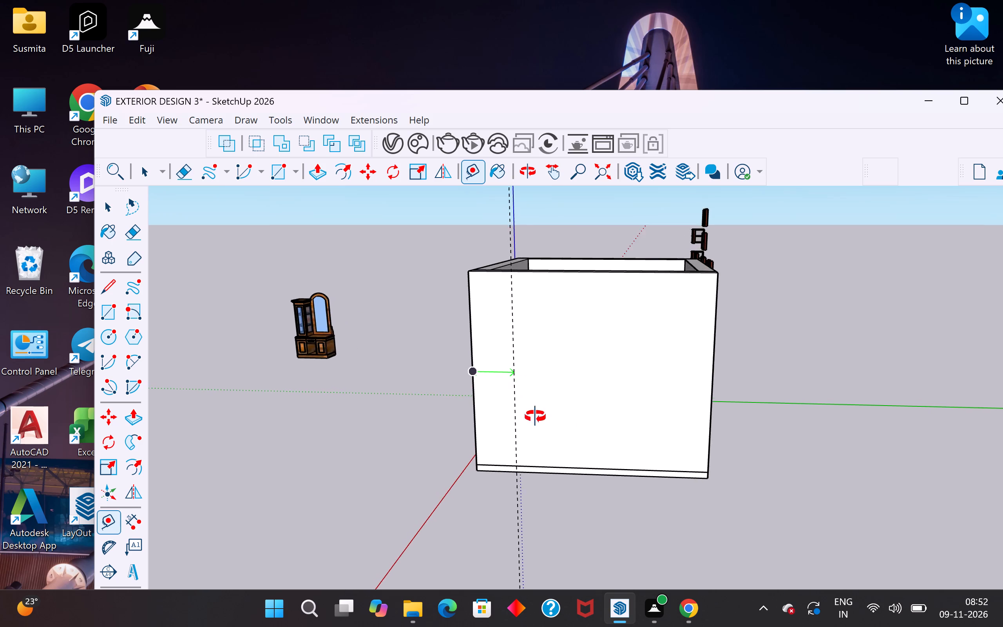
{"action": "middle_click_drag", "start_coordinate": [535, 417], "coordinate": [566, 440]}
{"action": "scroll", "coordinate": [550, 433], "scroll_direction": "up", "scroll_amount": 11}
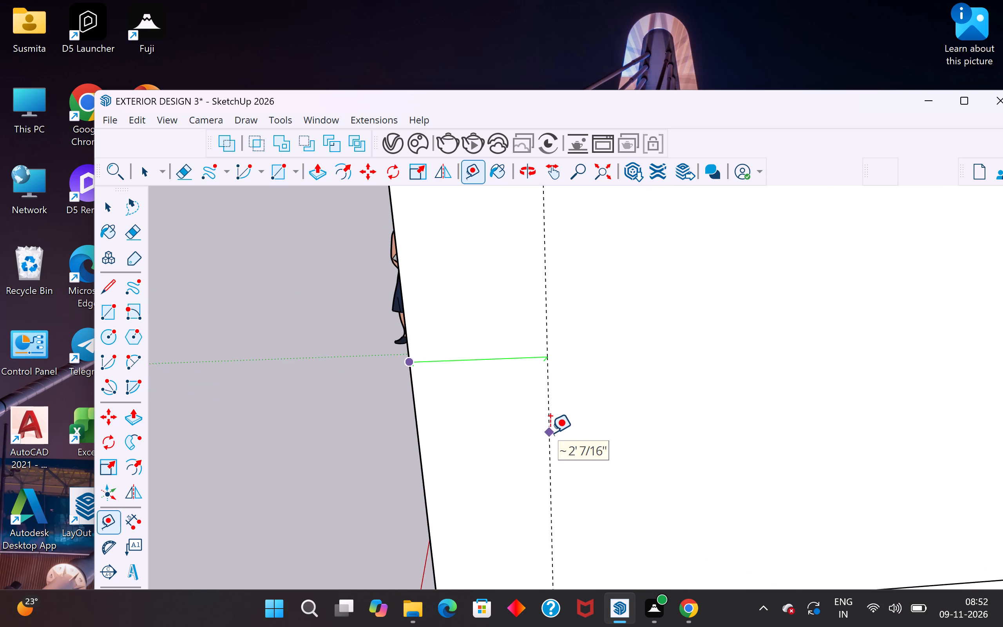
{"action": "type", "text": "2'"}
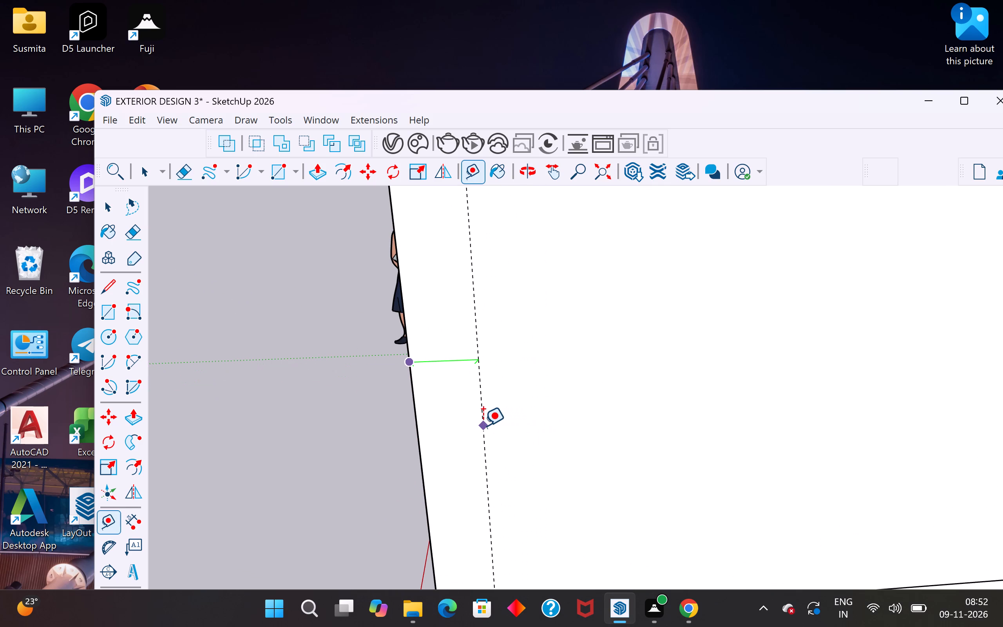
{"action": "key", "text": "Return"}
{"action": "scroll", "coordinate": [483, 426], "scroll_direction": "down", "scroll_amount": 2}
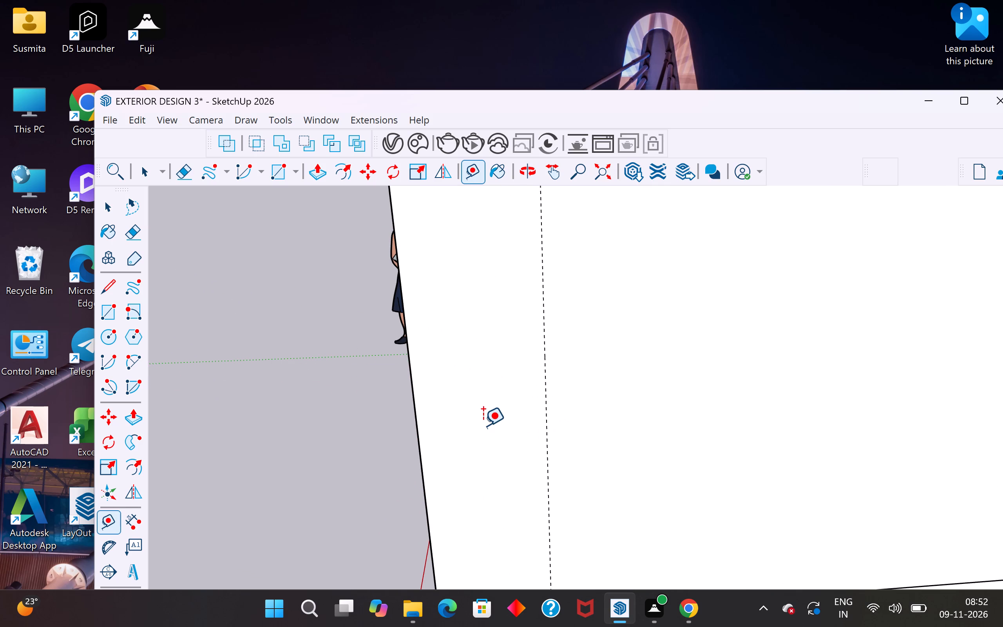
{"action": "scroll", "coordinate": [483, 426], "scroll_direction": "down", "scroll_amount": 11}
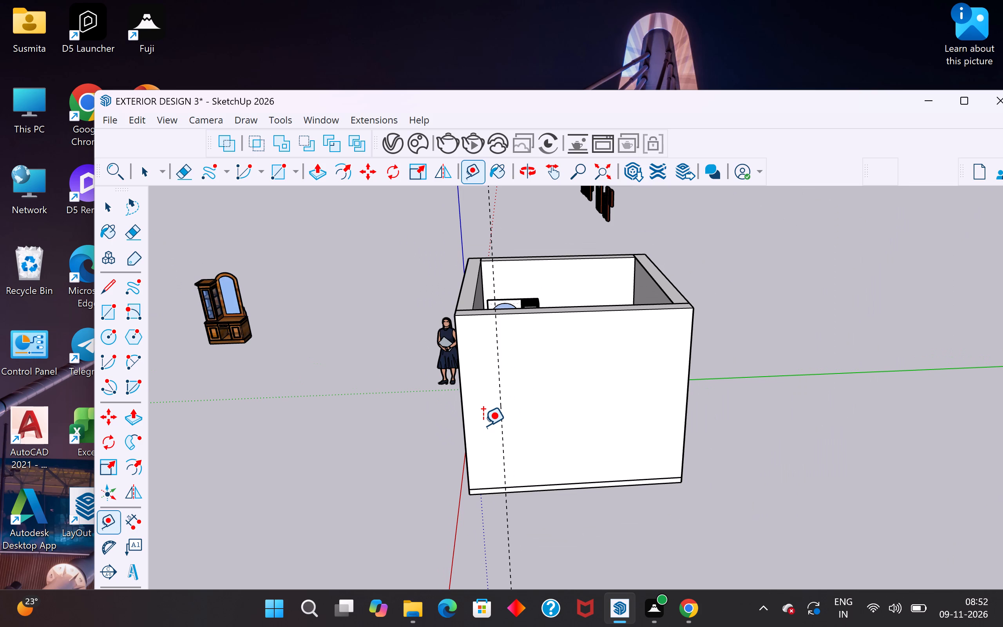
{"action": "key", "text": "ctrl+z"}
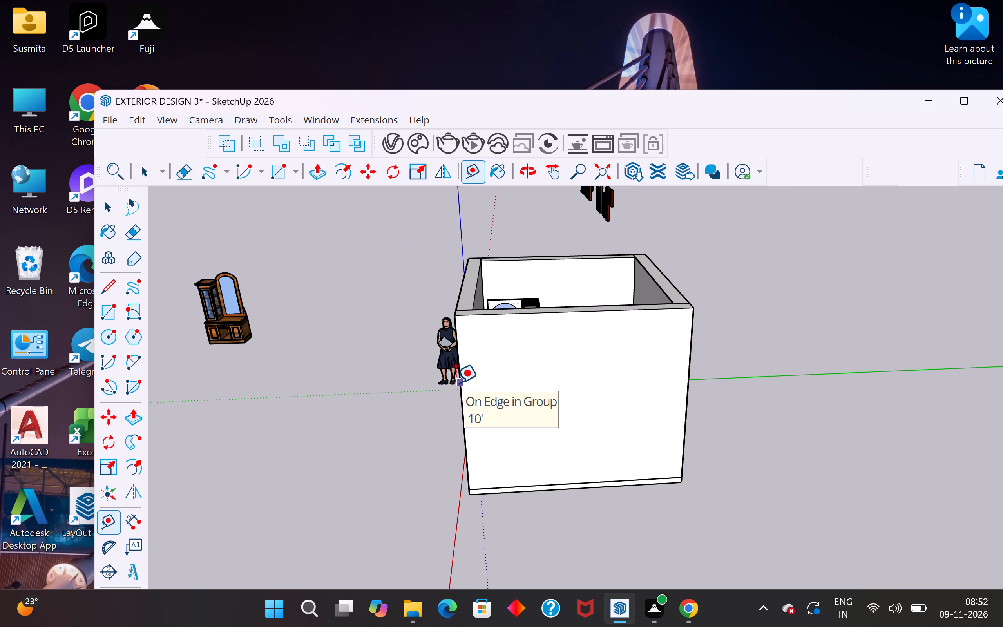
Place a vertical guide 1' in from the window-side edge of the wall opposite the dressing unit.
{"action": "left_click", "coordinate": [456, 383]}
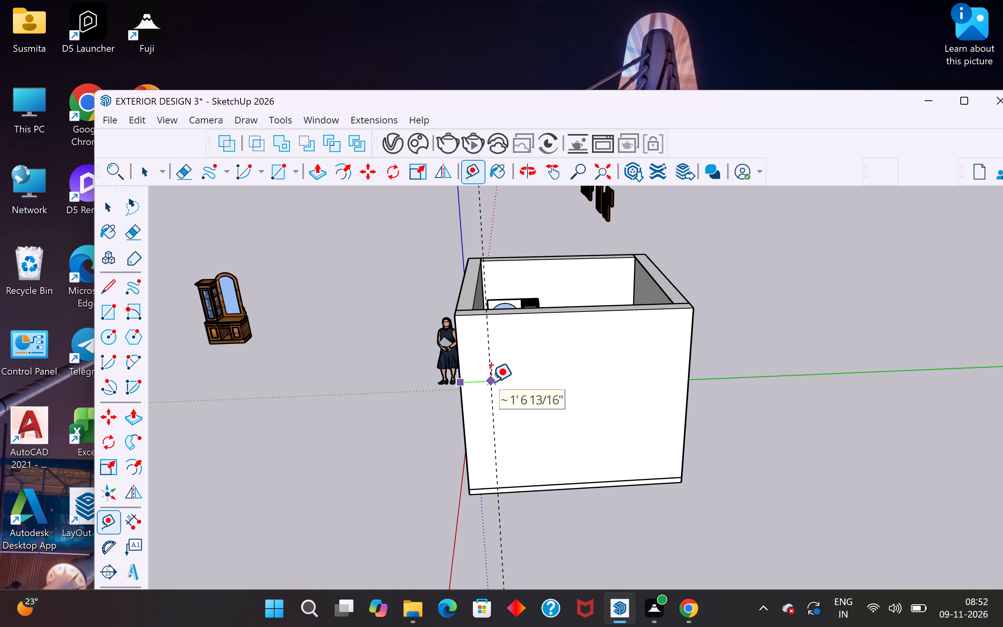
{"action": "type", "text": "1'"}
{"action": "key", "text": "Return"}
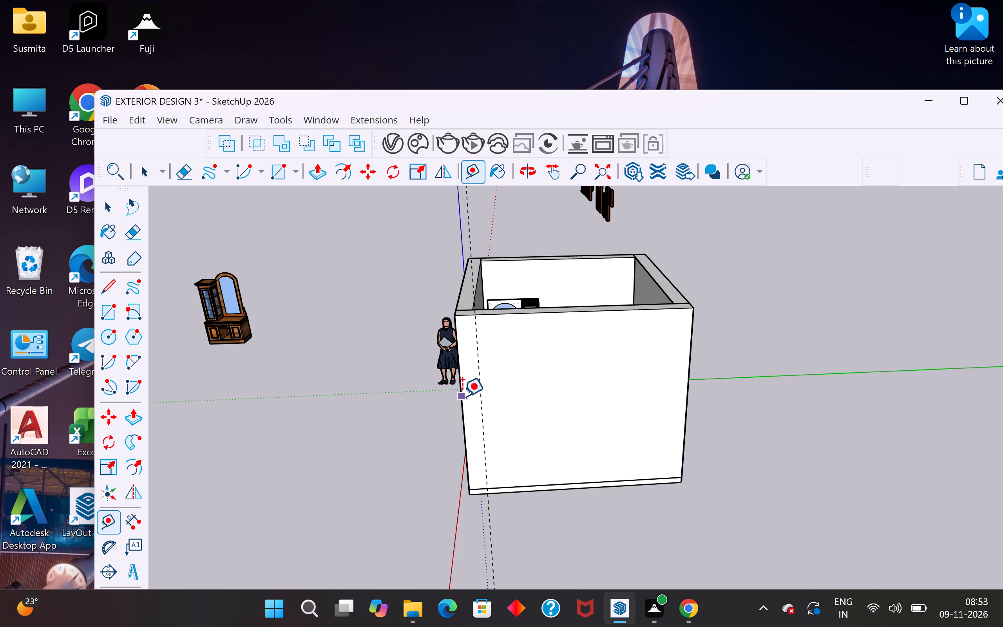
Place a second vertical guide 3'3" from the first guide on the wall opposite the dressing unit.
{"action": "left_click", "coordinate": [480, 389]}
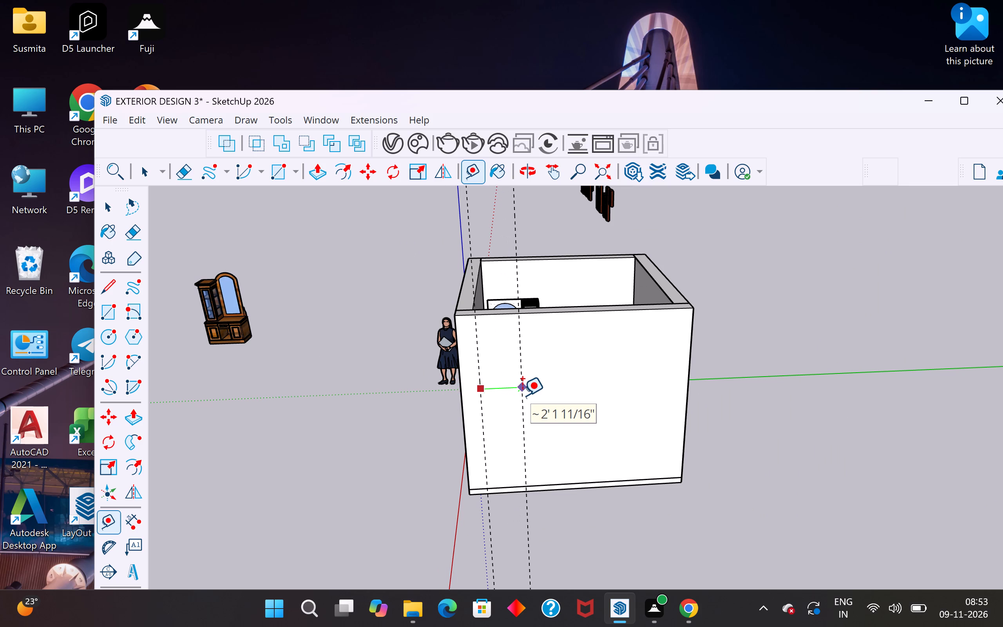
{"action": "type", "text": "3'3\""}
{"action": "key", "text": "Return"}
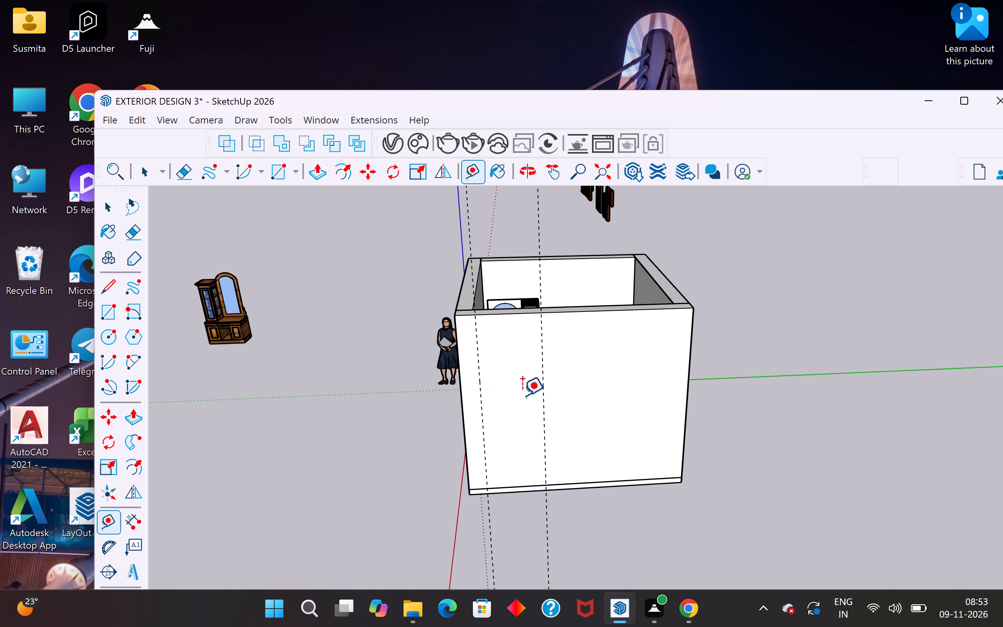
Place a horizontal guide 6'6" above the bottom edge of the same wall.
{"action": "left_click", "coordinate": [522, 486]}
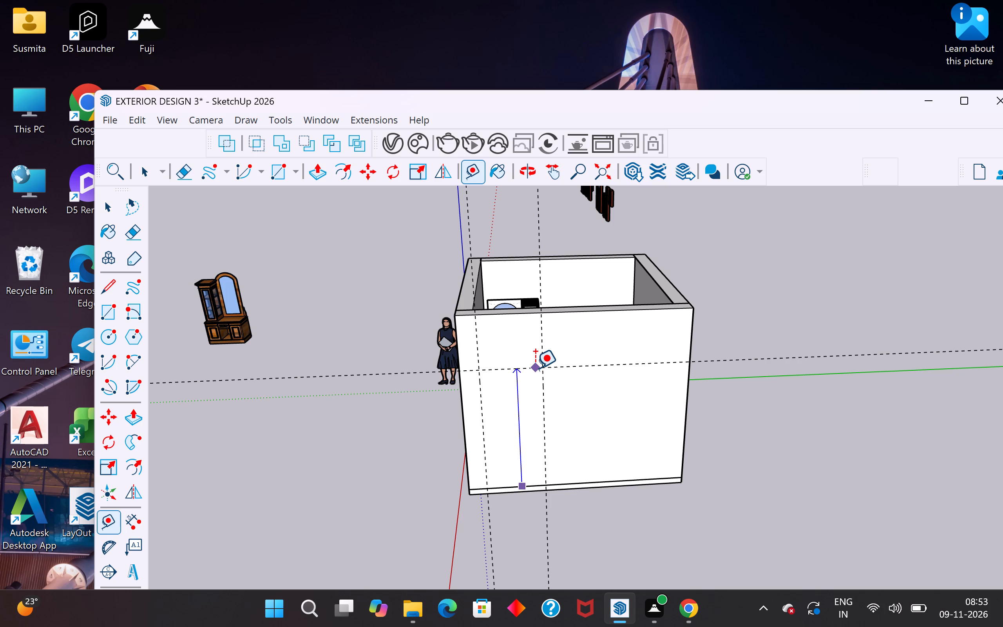
{"action": "type", "text": "6'"}
{"action": "type", "text": "6\""}
{"action": "key", "text": "Return"}
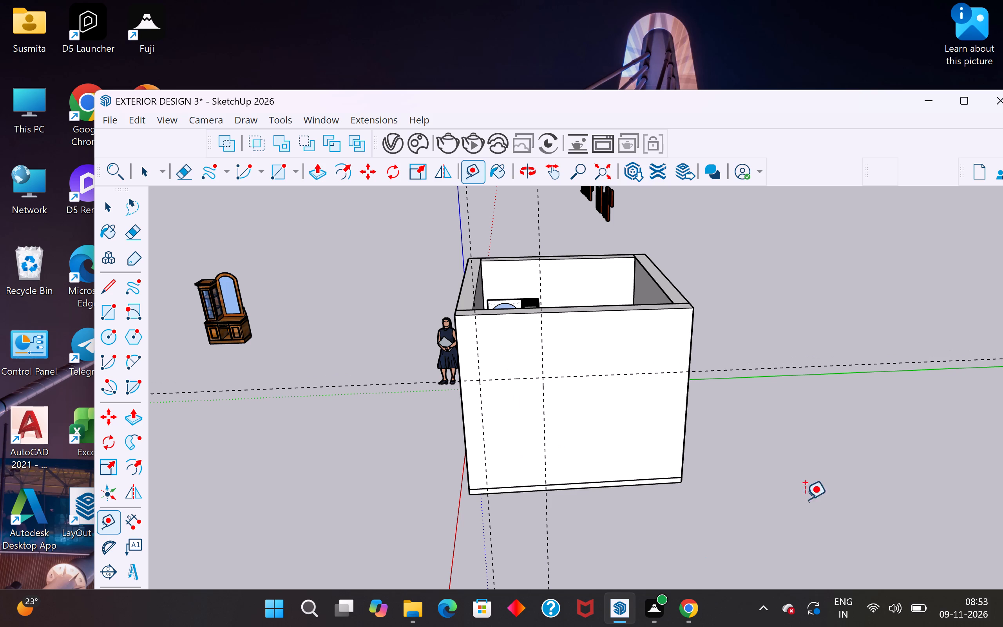
{"action": "left_click", "coordinate": [109, 210]}
{"action": "left_click", "coordinate": [369, 312]}
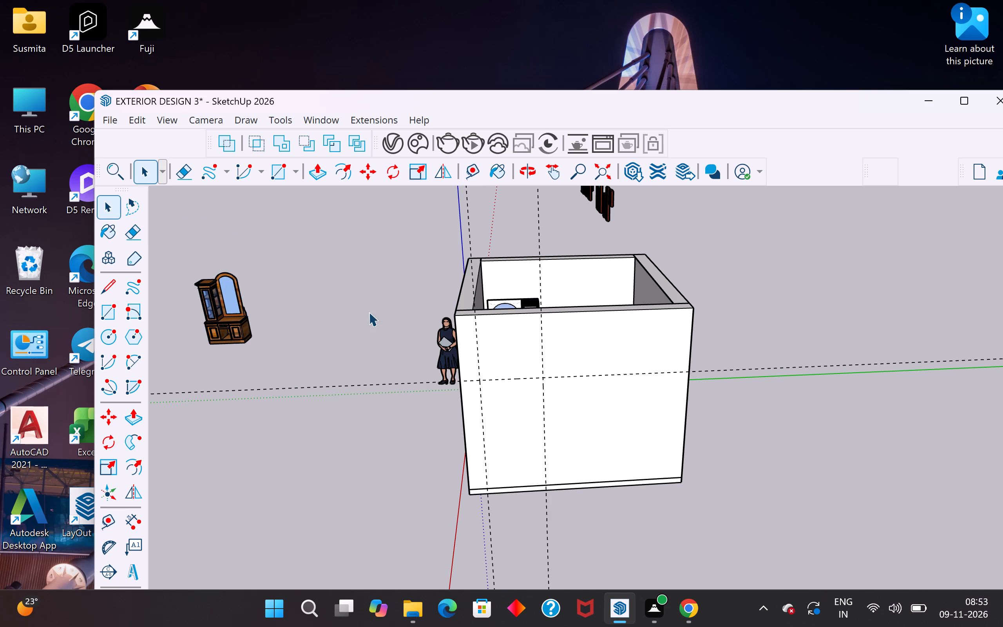
Move the dressing unit straight down along its wall toward the floor.
{"action": "middle_click_drag", "start_coordinate": [532, 462], "coordinate": [431, 541]}
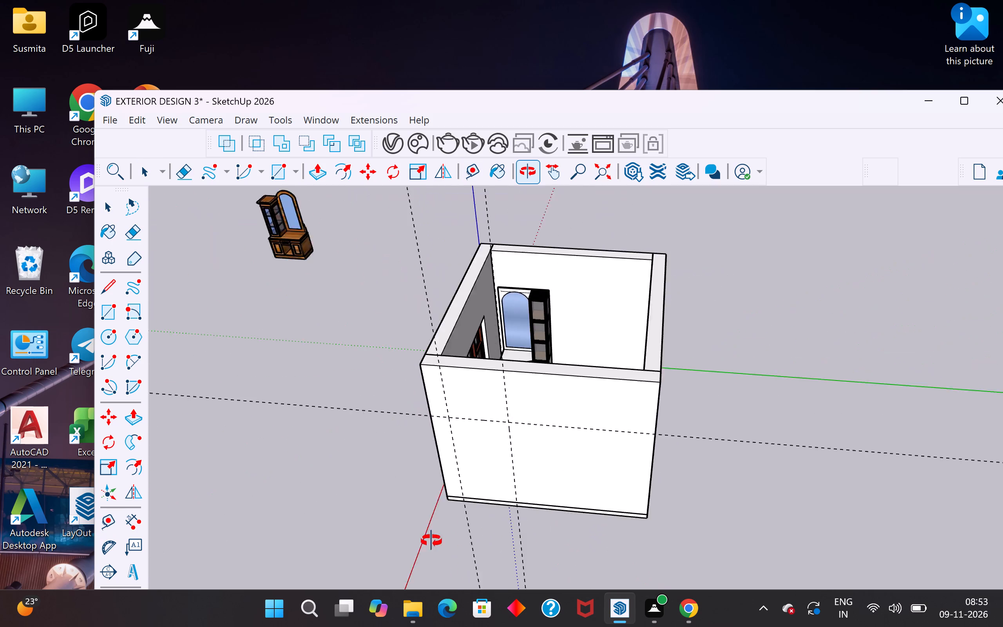
{"action": "middle_click_drag", "start_coordinate": [431, 541], "coordinate": [409, 541]}
{"action": "scroll", "coordinate": [529, 285], "scroll_direction": "up", "scroll_amount": 11}
{"action": "middle_click_drag", "start_coordinate": [554, 299], "coordinate": [522, 278]}
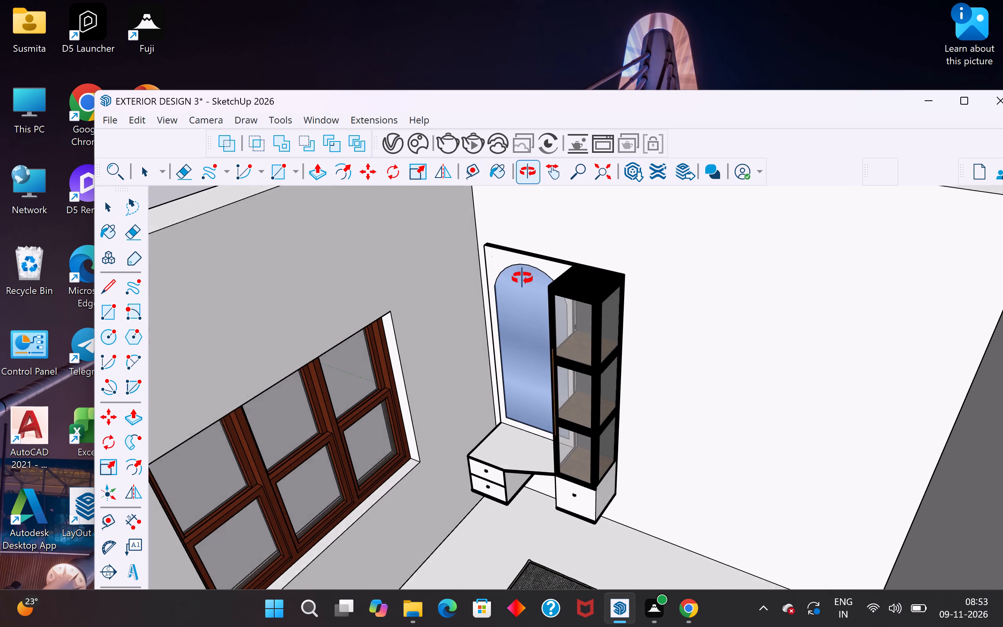
{"action": "middle_click_drag", "start_coordinate": [522, 278], "coordinate": [535, 286]}
{"action": "left_click", "coordinate": [531, 279]}
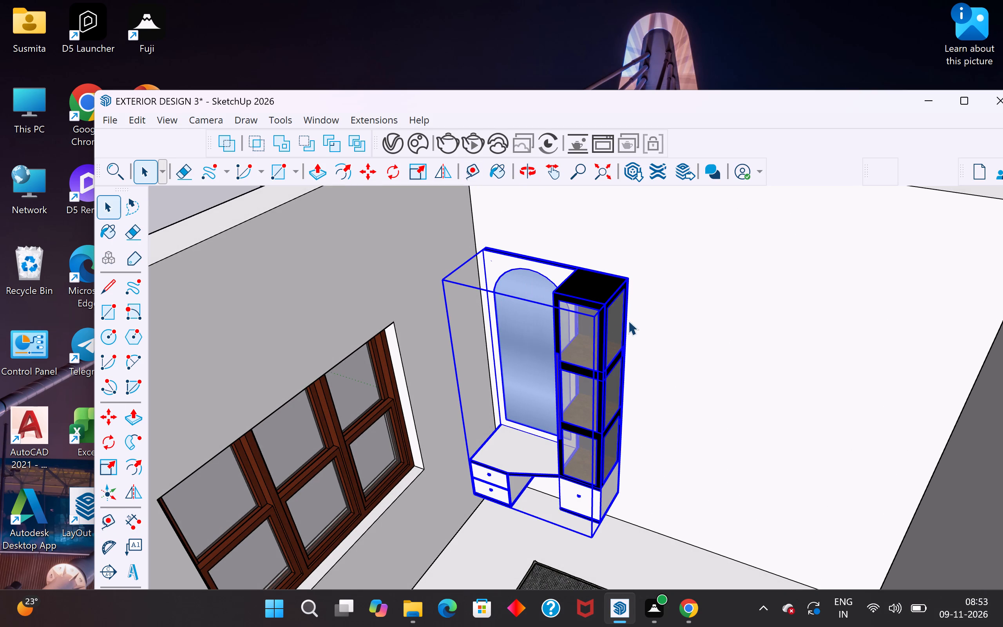
{"action": "key", "text": "m"}
{"action": "left_click", "coordinate": [628, 279]}
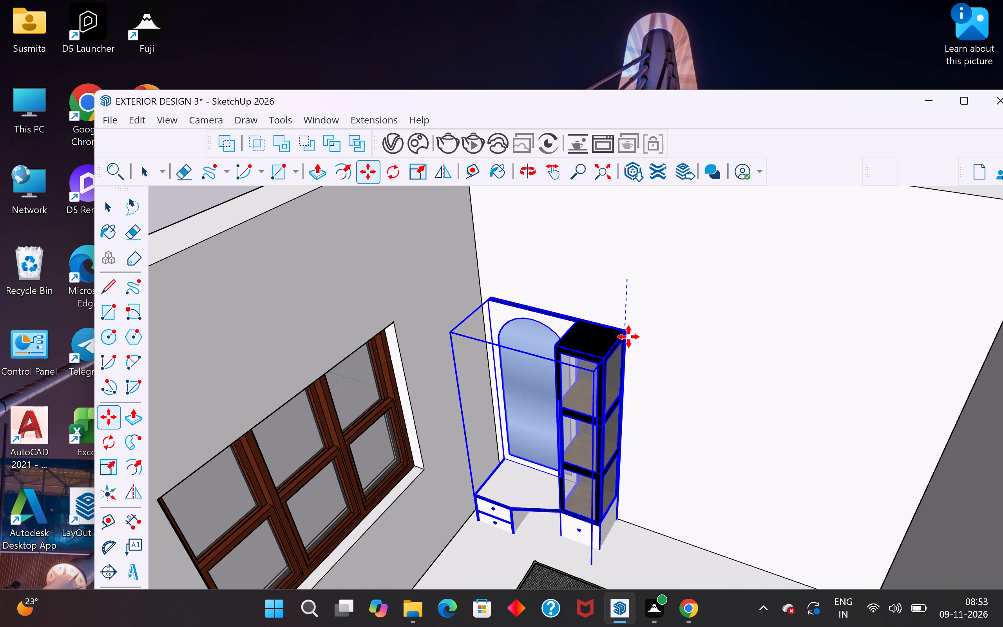
{"action": "left_click", "coordinate": [634, 319]}
Move the dressing unit by its rear bottom corner down onto the floor line and clear the selection.
{"action": "scroll", "coordinate": [637, 531], "scroll_direction": "up", "scroll_amount": 2}
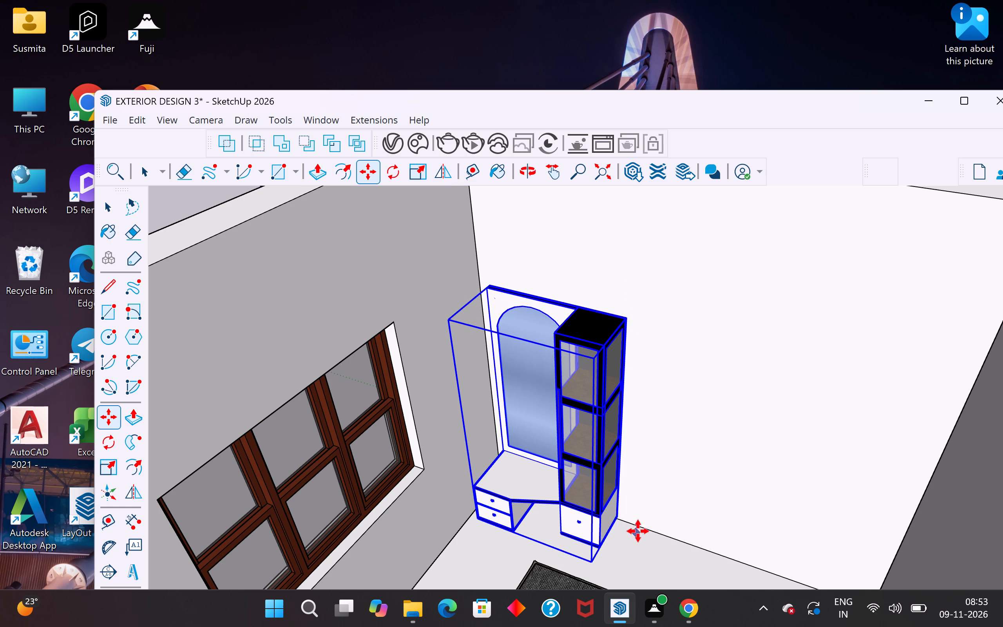
{"action": "scroll", "coordinate": [638, 531], "scroll_direction": "up", "scroll_amount": 8}
{"action": "middle_click_drag", "start_coordinate": [603, 503], "coordinate": [550, 414]}
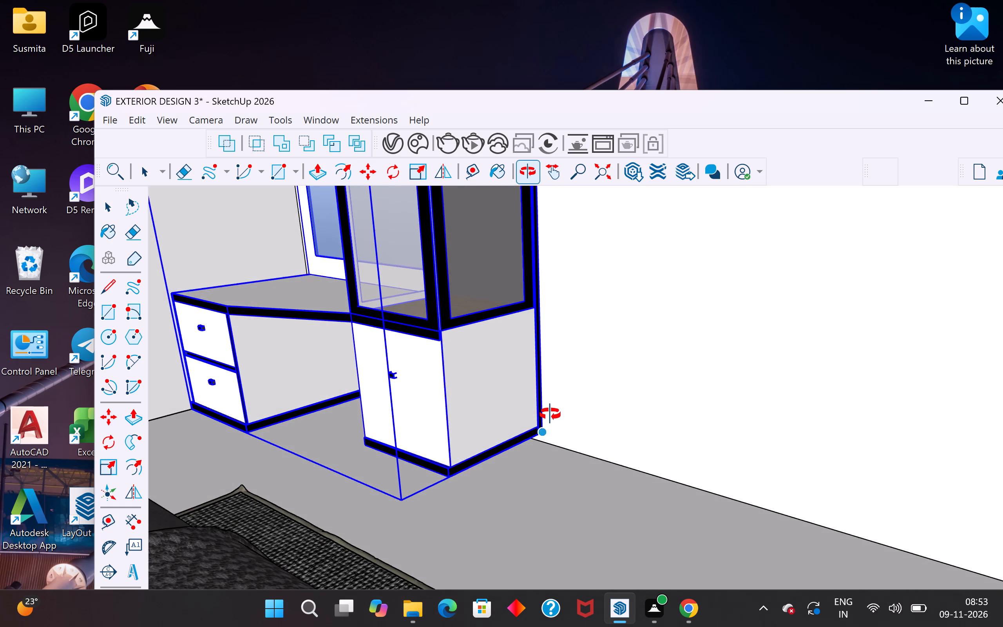
{"action": "middle_click_drag", "start_coordinate": [550, 414], "coordinate": [546, 411]}
{"action": "scroll", "coordinate": [529, 434], "scroll_direction": "up", "scroll_amount": 5}
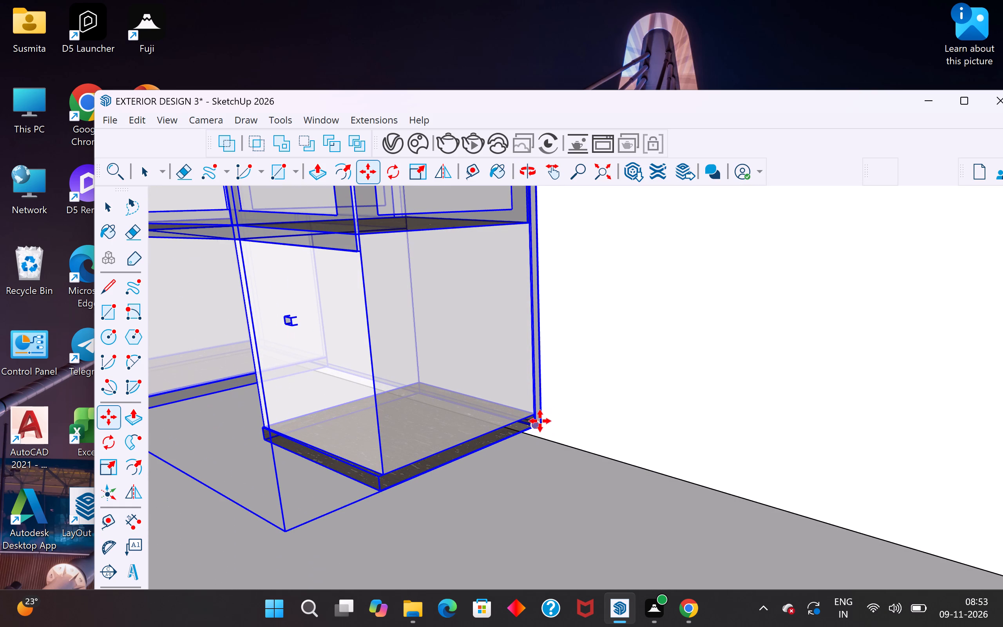
{"action": "left_click", "coordinate": [536, 425]}
{"action": "left_click", "coordinate": [536, 436]}
{"action": "scroll", "coordinate": [664, 435], "scroll_direction": "down", "scroll_amount": 3}
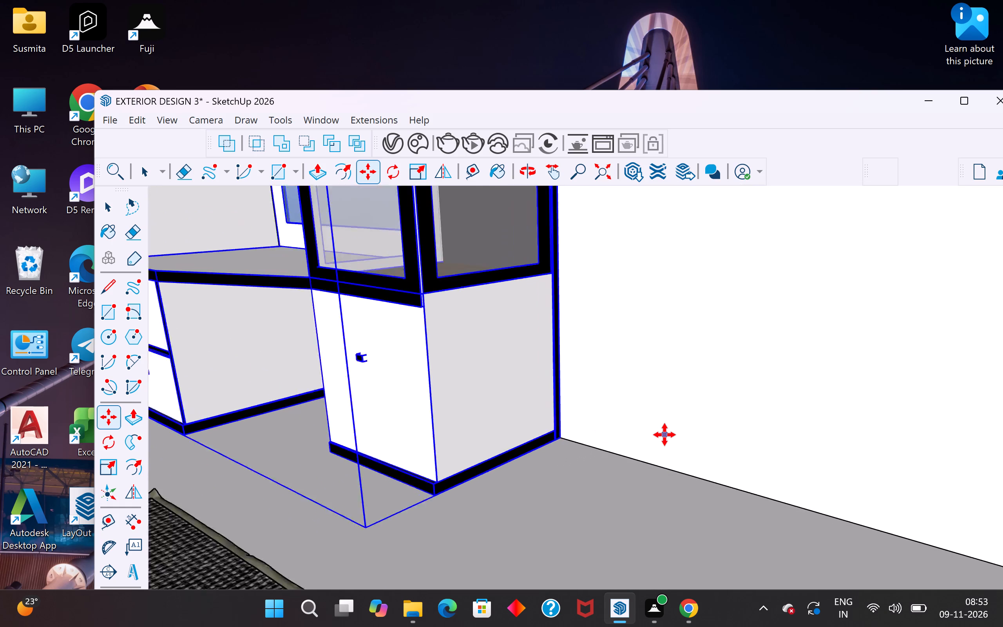
{"action": "scroll", "coordinate": [664, 435], "scroll_direction": "down", "scroll_amount": 17}
{"action": "scroll", "coordinate": [664, 435], "scroll_direction": "down", "scroll_amount": 12}
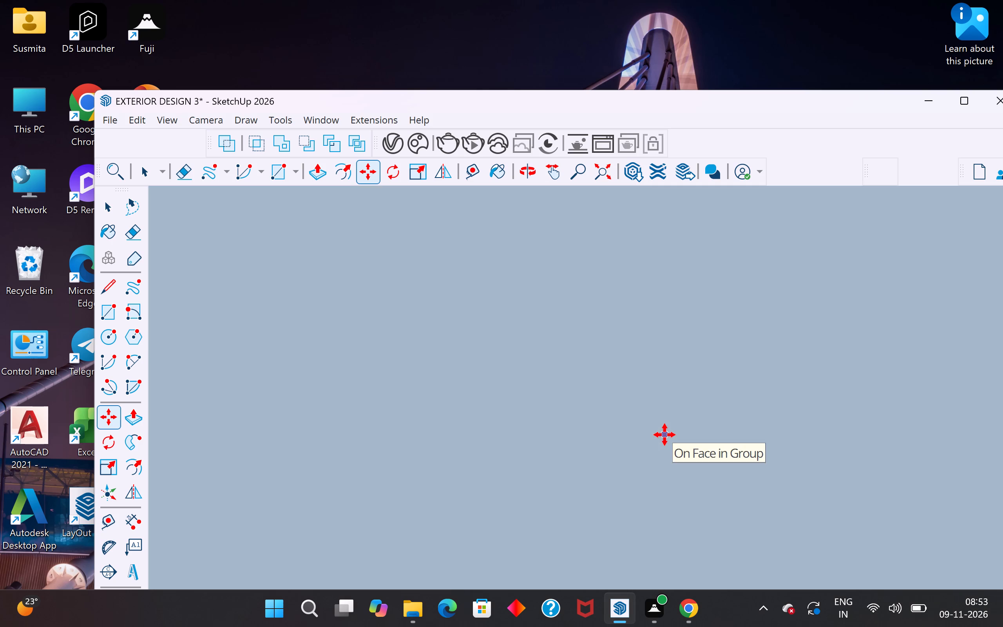
{"action": "left_click", "coordinate": [116, 205]}
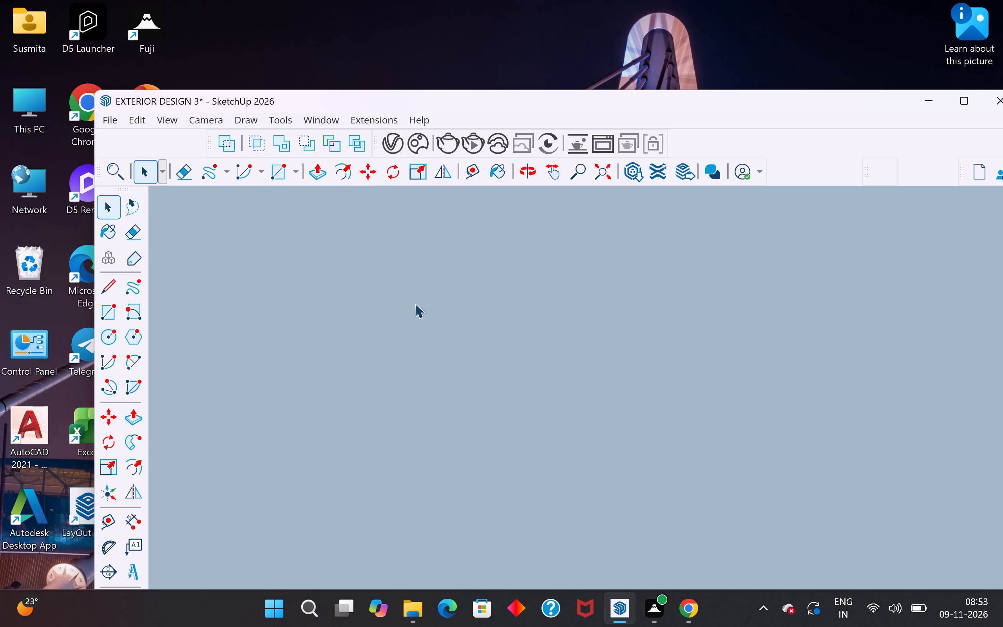
{"action": "scroll", "coordinate": [399, 388], "scroll_direction": "down", "scroll_amount": 12}
{"action": "scroll", "coordinate": [436, 366], "scroll_direction": "down", "scroll_amount": 13}
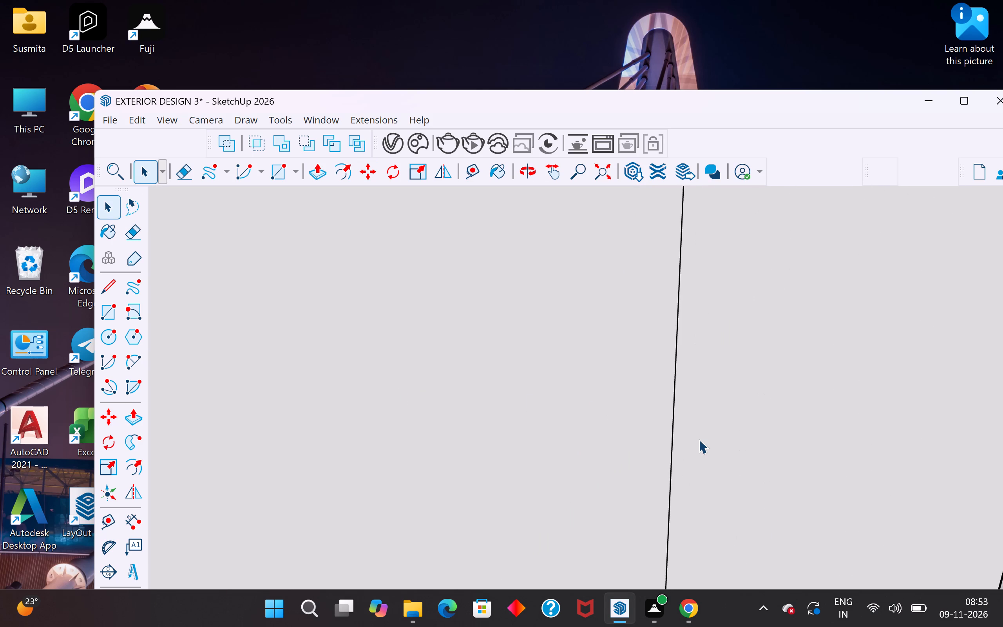
{"action": "scroll", "coordinate": [699, 439], "scroll_direction": "down", "scroll_amount": 19}
{"action": "scroll", "coordinate": [699, 439], "scroll_direction": "down", "scroll_amount": 9}
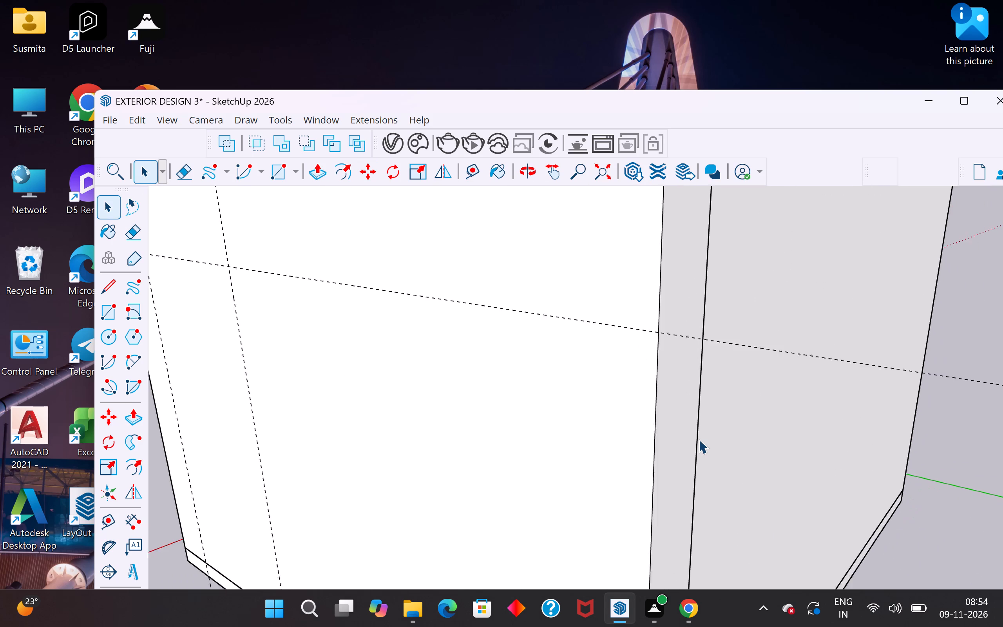
{"action": "scroll", "coordinate": [699, 439], "scroll_direction": "down", "scroll_amount": 13}
{"action": "left_click", "coordinate": [833, 560]}
Inside the guided wall's group, draw a door rectangle between the vertical guides from the horizontal guide to the wall's bottom edge.
{"action": "scroll", "coordinate": [501, 307], "scroll_direction": "down", "scroll_amount": 3}
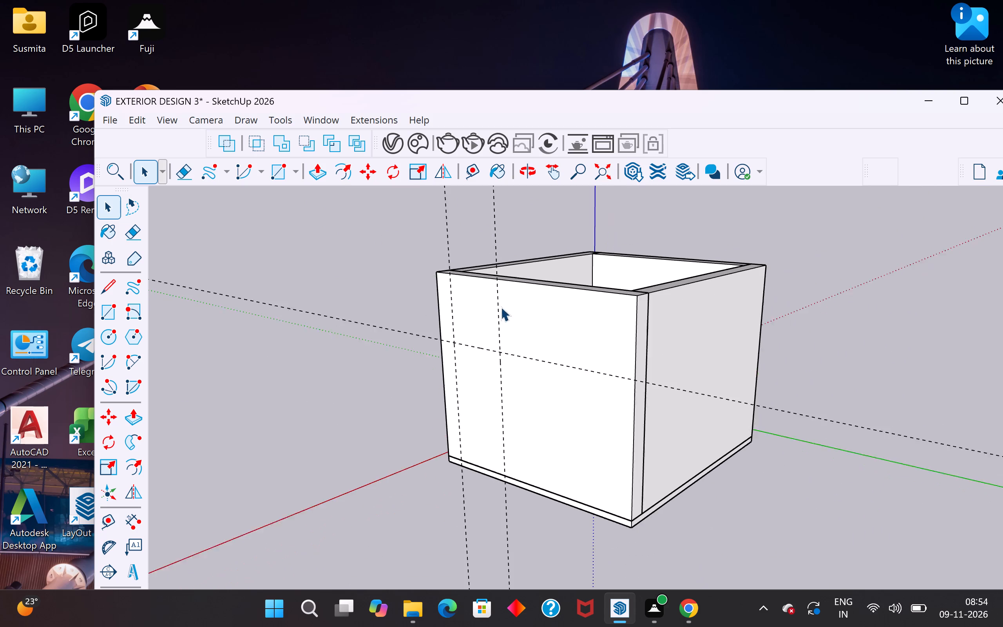
{"action": "scroll", "coordinate": [501, 307], "scroll_direction": "down", "scroll_amount": 1}
{"action": "middle_click_drag", "start_coordinate": [474, 430], "coordinate": [526, 444]}
{"action": "left_click", "coordinate": [655, 420]}
{"action": "triple_click", "coordinate": [603, 408]}
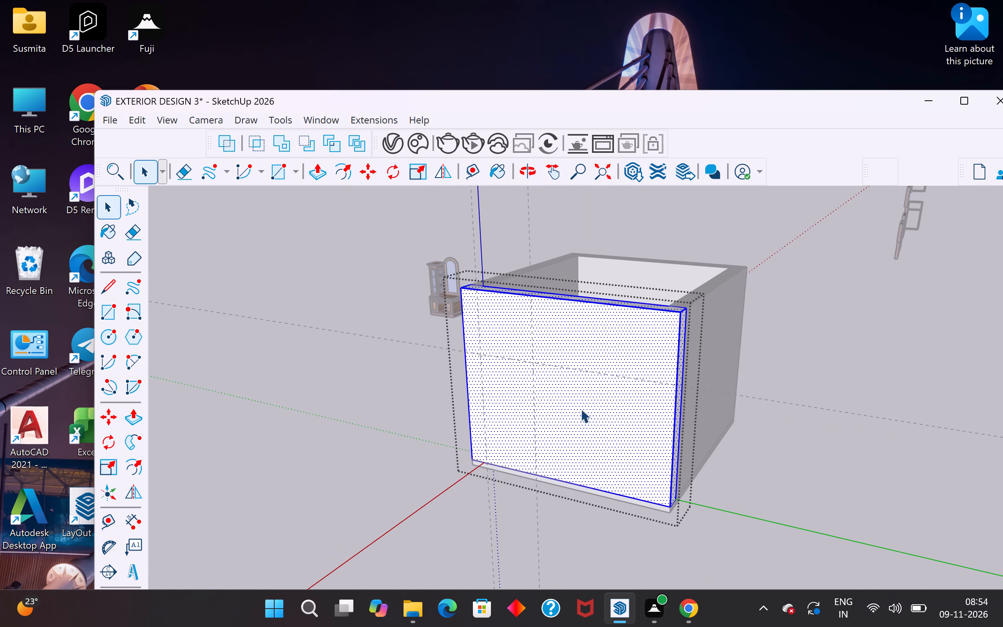
{"action": "left_click", "coordinate": [110, 310]}
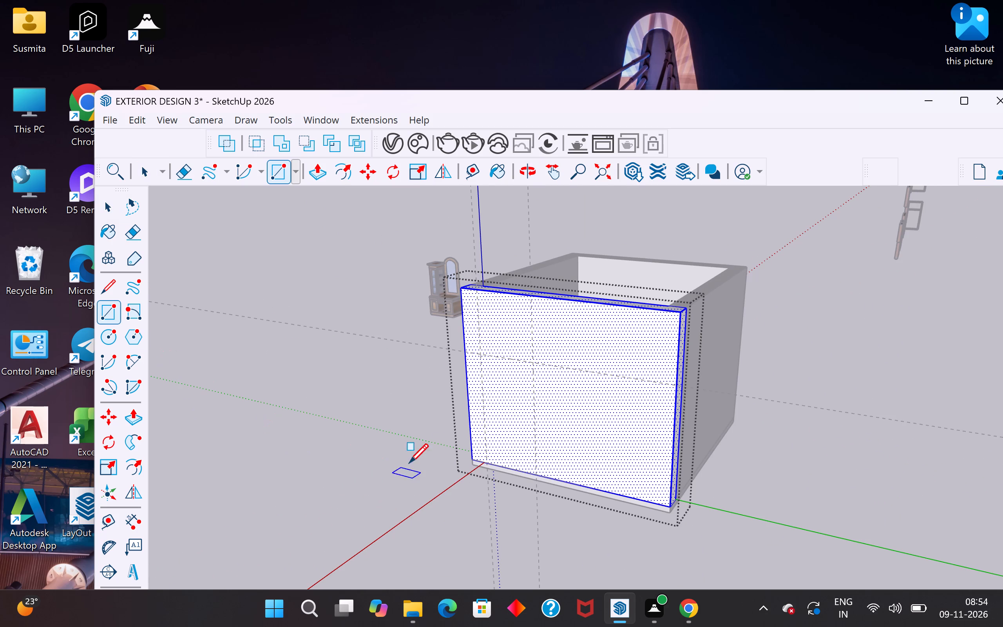
{"action": "scroll", "coordinate": [436, 458], "scroll_direction": "up", "scroll_amount": 5}
{"action": "middle_click_drag", "start_coordinate": [532, 497], "coordinate": [555, 468]}
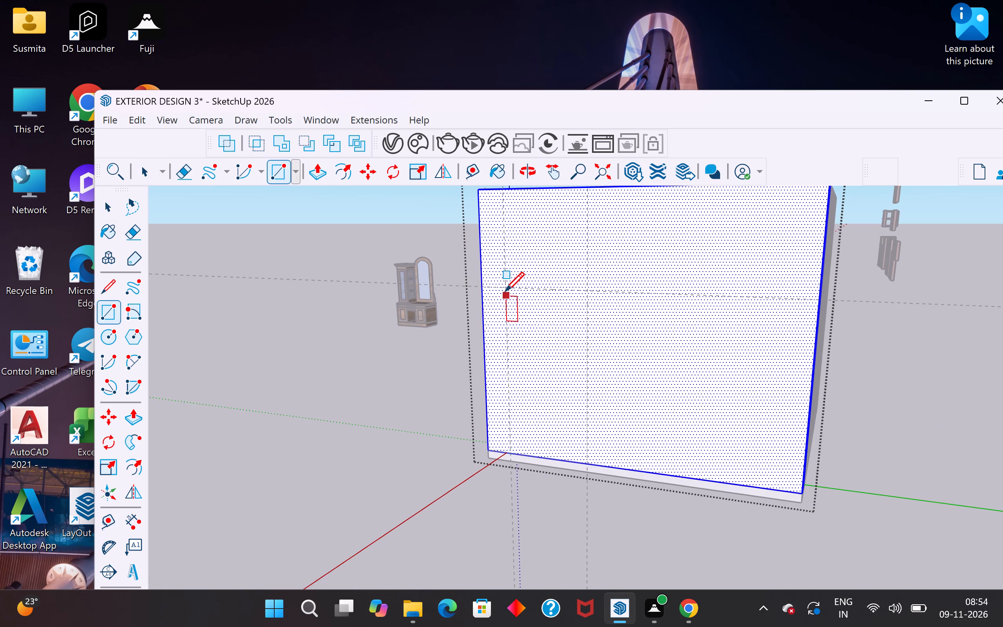
{"action": "left_click", "coordinate": [505, 290]}
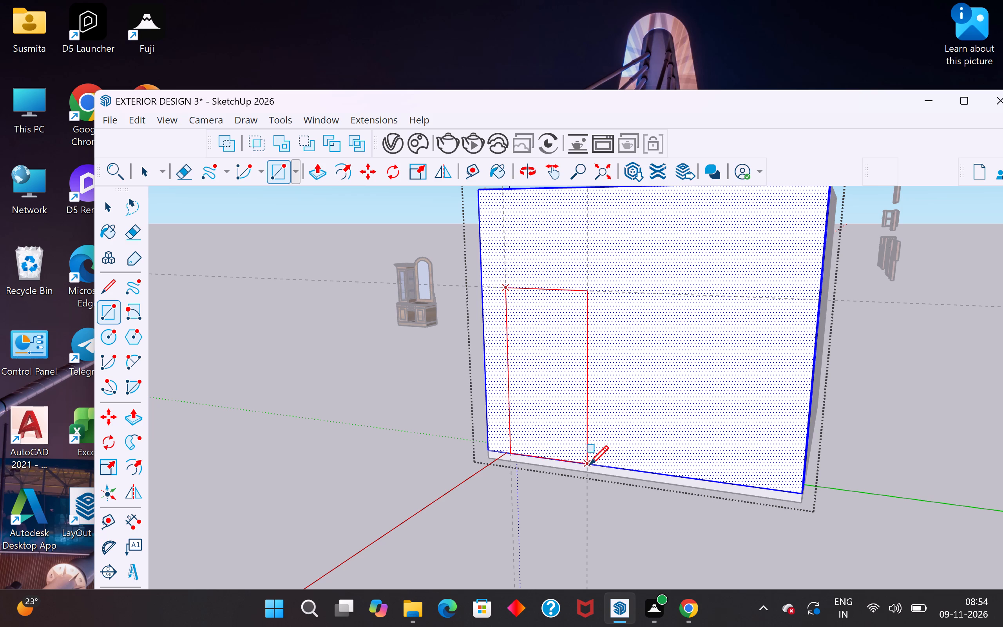
{"action": "left_click", "coordinate": [589, 467]}
{"action": "left_click", "coordinate": [116, 205]}
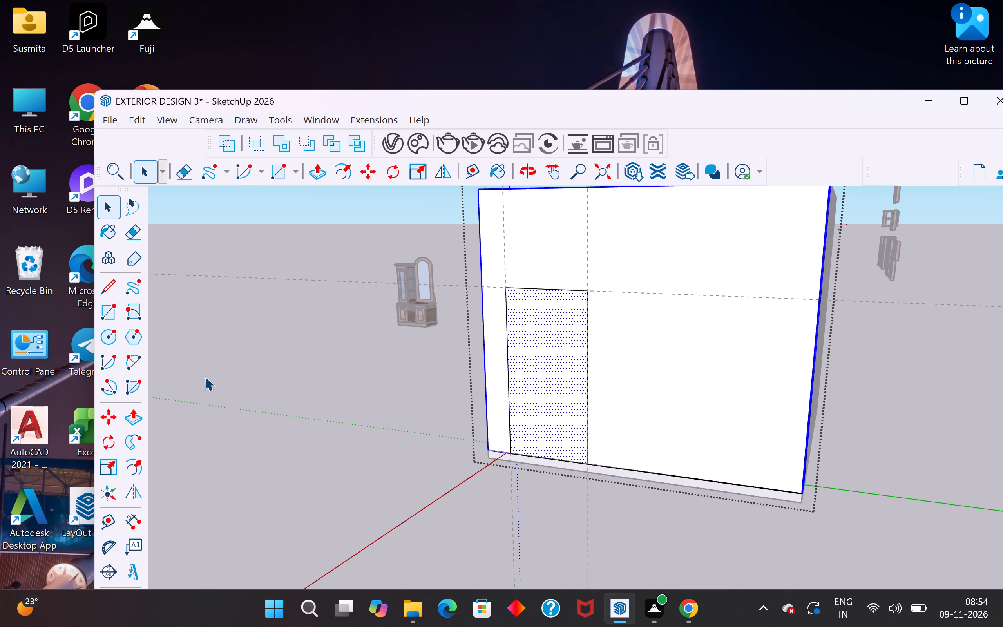
{"action": "left_click", "coordinate": [205, 377]}
Push the door rectangle 10" through the wall's full thickness to cut the doorway, and leave the wall group.
{"action": "left_click", "coordinate": [132, 415]}
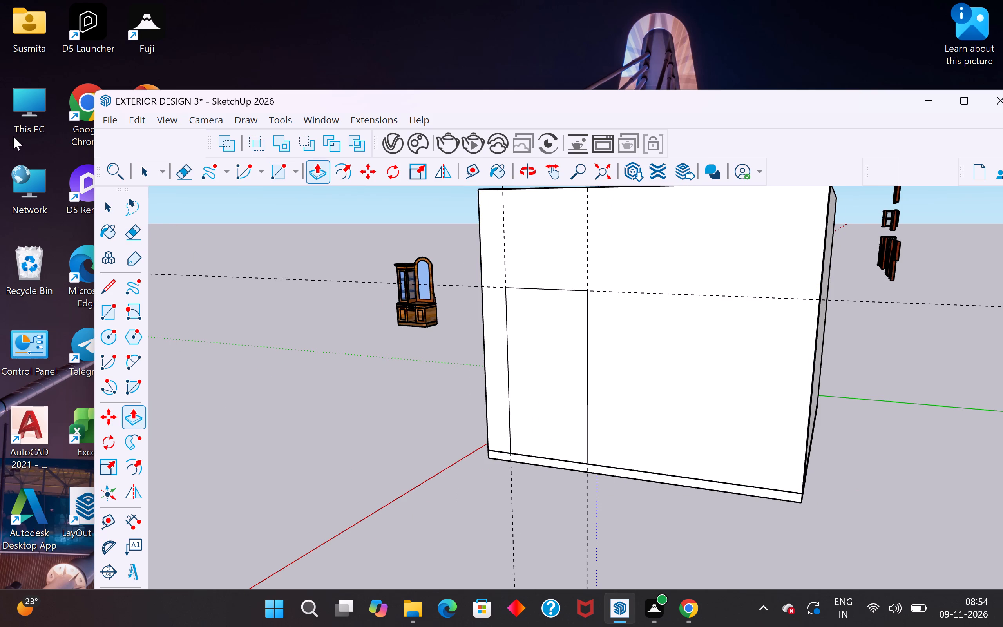
{"action": "left_click", "coordinate": [105, 201]}
{"action": "left_click", "coordinate": [357, 395]}
{"action": "left_click", "coordinate": [582, 387]}
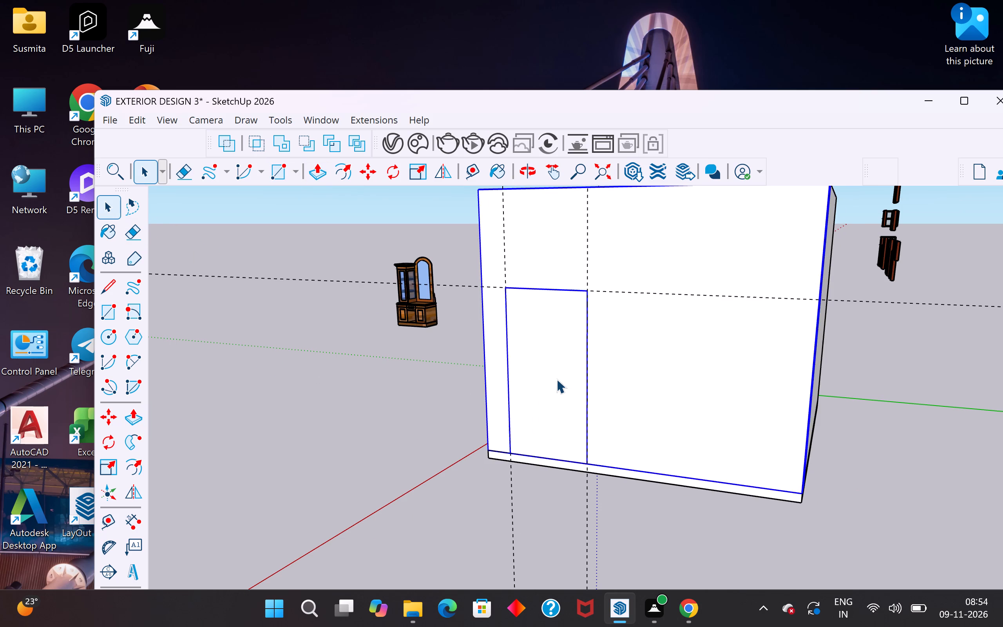
{"action": "triple_click", "coordinate": [556, 379]}
{"action": "left_click", "coordinate": [537, 402]}
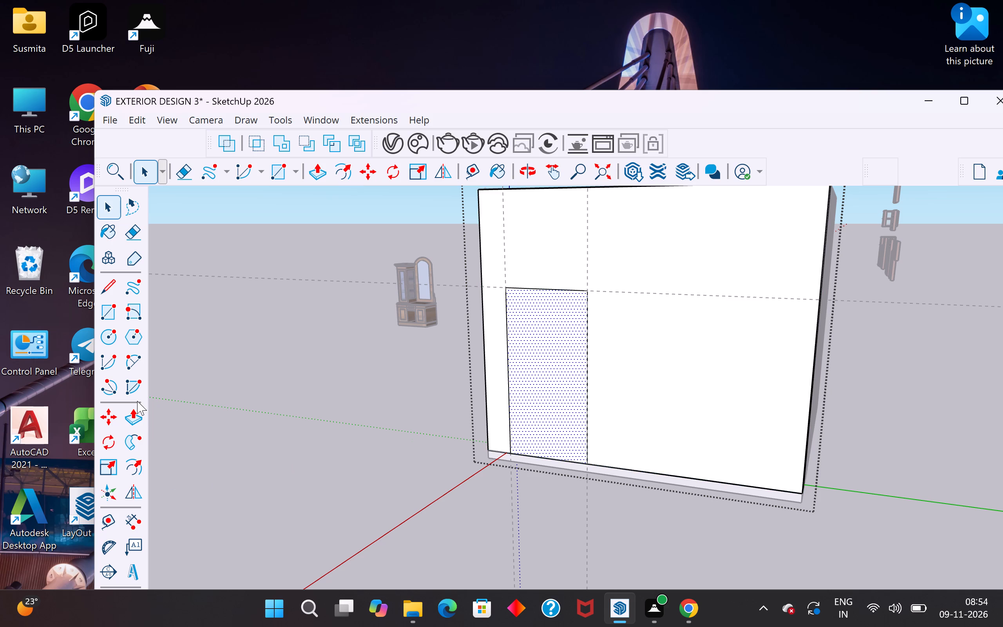
{"action": "left_click", "coordinate": [135, 415]}
{"action": "left_click", "coordinate": [513, 304]}
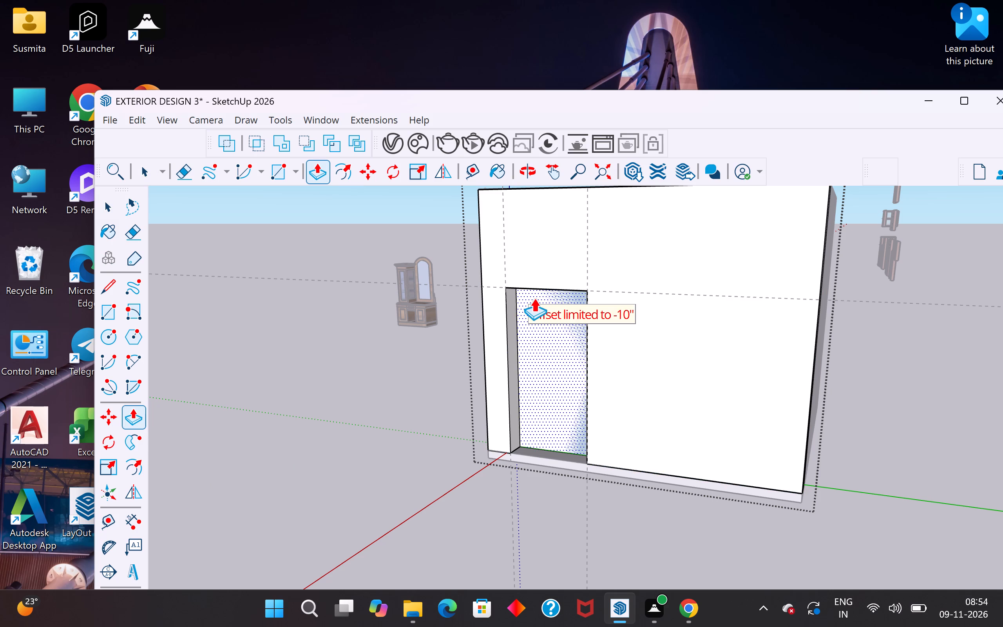
{"action": "left_click", "coordinate": [534, 298]}
{"action": "left_click", "coordinate": [110, 205]}
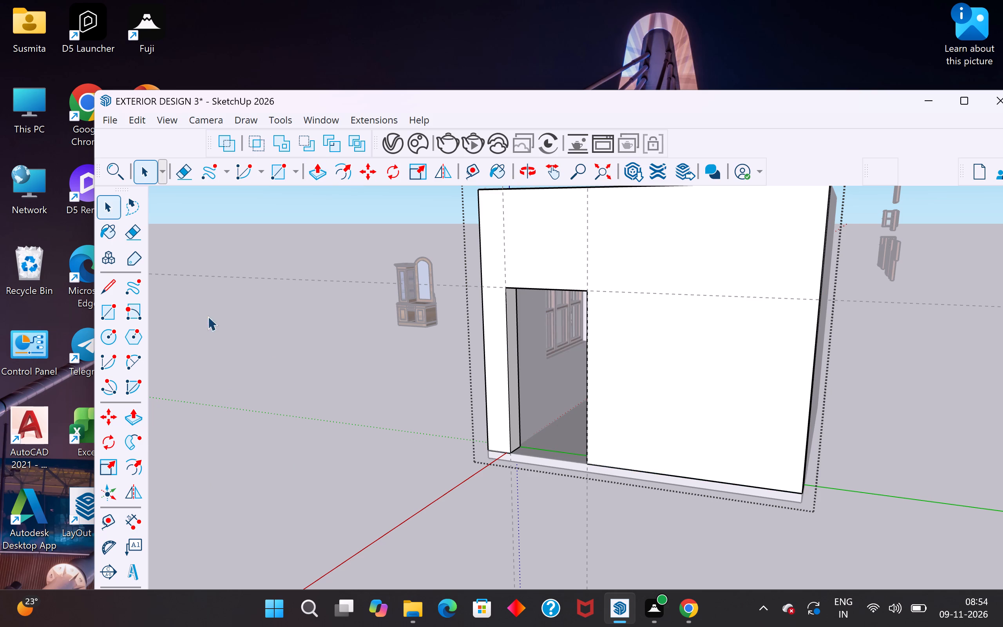
{"action": "left_click", "coordinate": [286, 368]}
Delete the two vertical guides and the horizontal guide around the doorway.
{"action": "scroll", "coordinate": [570, 364], "scroll_direction": "down", "scroll_amount": 7}
{"action": "middle_click_drag", "start_coordinate": [516, 457], "coordinate": [615, 491]}
{"action": "left_click", "coordinate": [775, 489]}
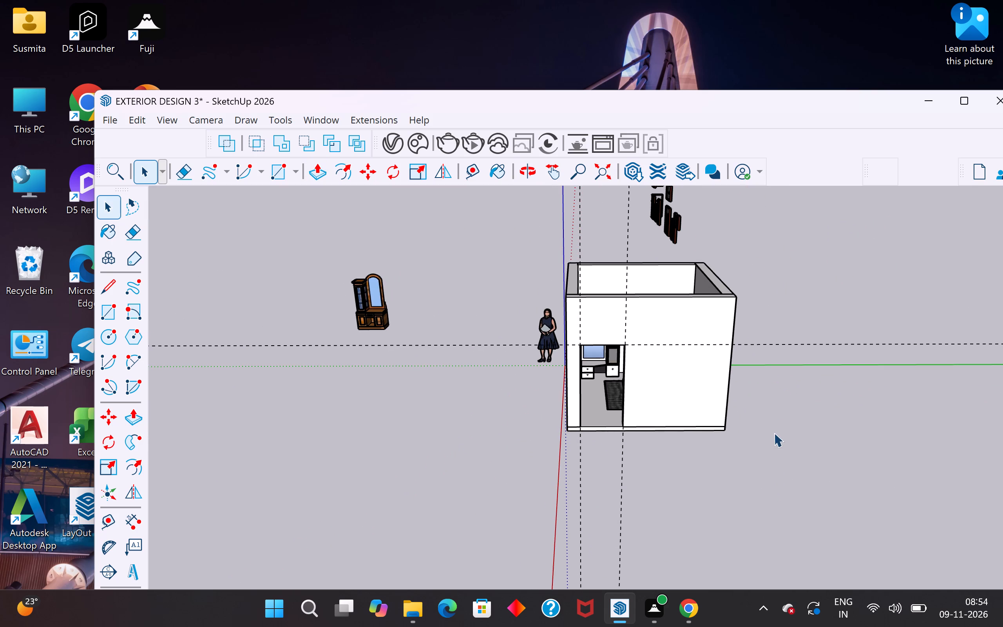
{"action": "middle_click_drag", "start_coordinate": [779, 409], "coordinate": [771, 342]}
{"action": "scroll", "coordinate": [629, 382], "scroll_direction": "up", "scroll_amount": 5}
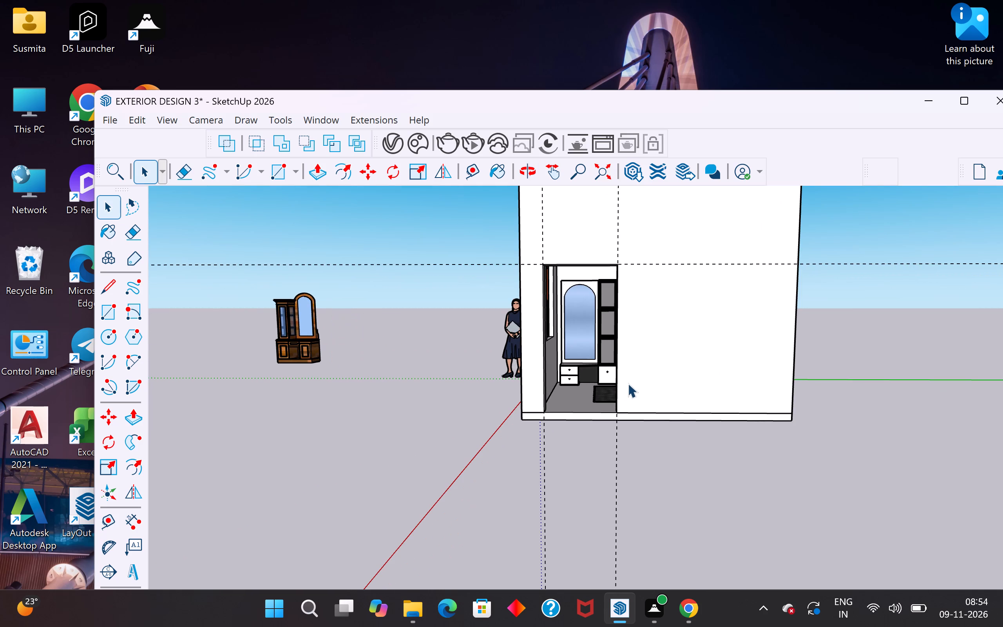
{"action": "left_click_drag", "start_coordinate": [657, 476], "coordinate": [494, 513]}
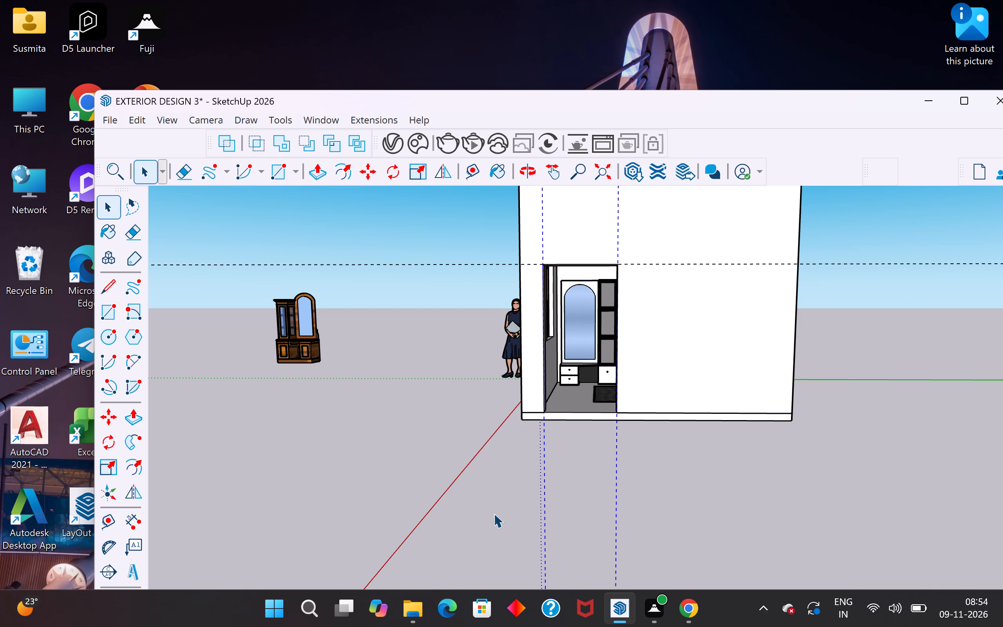
{"action": "key", "text": "Delete"}
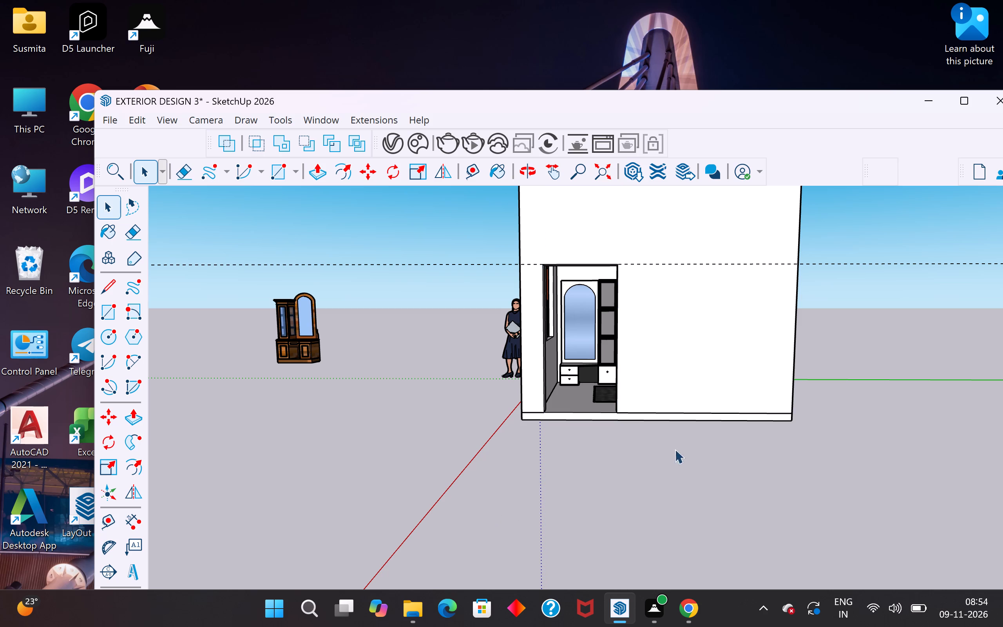
{"action": "left_click_drag", "start_coordinate": [956, 249], "coordinate": [930, 294]}
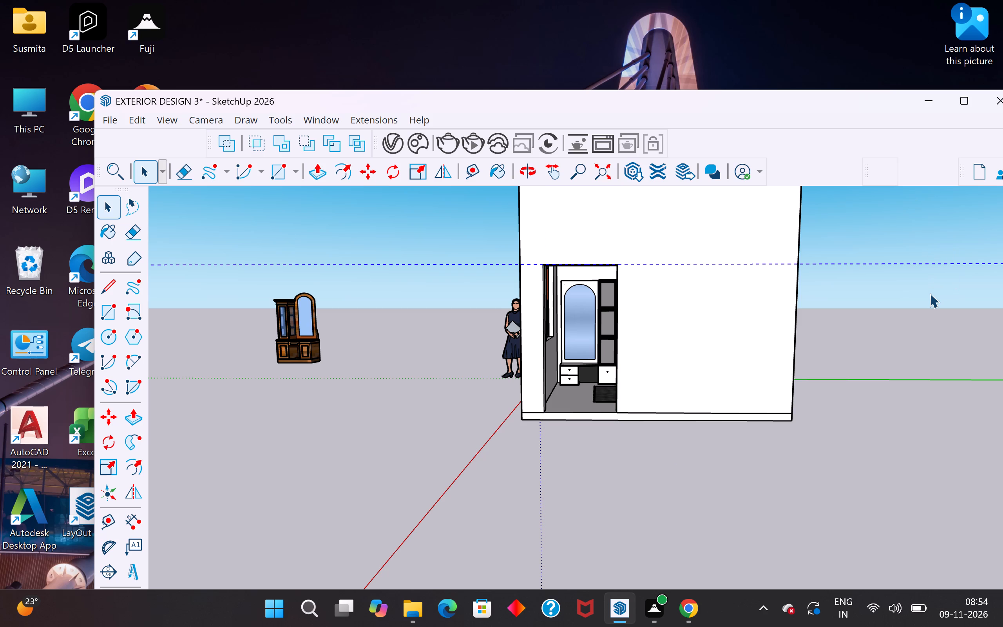
{"action": "key", "text": "Delete"}
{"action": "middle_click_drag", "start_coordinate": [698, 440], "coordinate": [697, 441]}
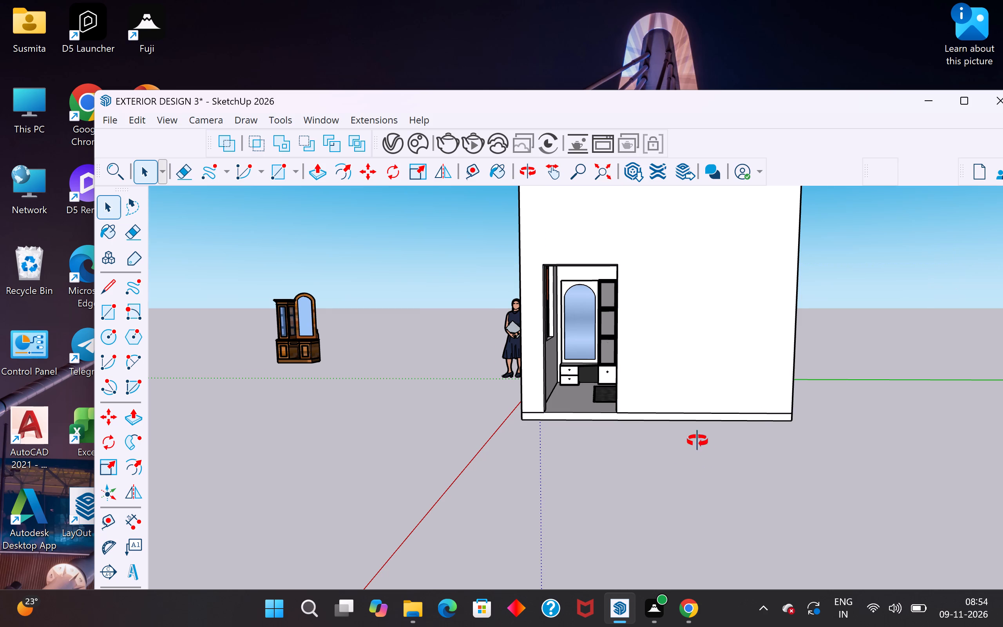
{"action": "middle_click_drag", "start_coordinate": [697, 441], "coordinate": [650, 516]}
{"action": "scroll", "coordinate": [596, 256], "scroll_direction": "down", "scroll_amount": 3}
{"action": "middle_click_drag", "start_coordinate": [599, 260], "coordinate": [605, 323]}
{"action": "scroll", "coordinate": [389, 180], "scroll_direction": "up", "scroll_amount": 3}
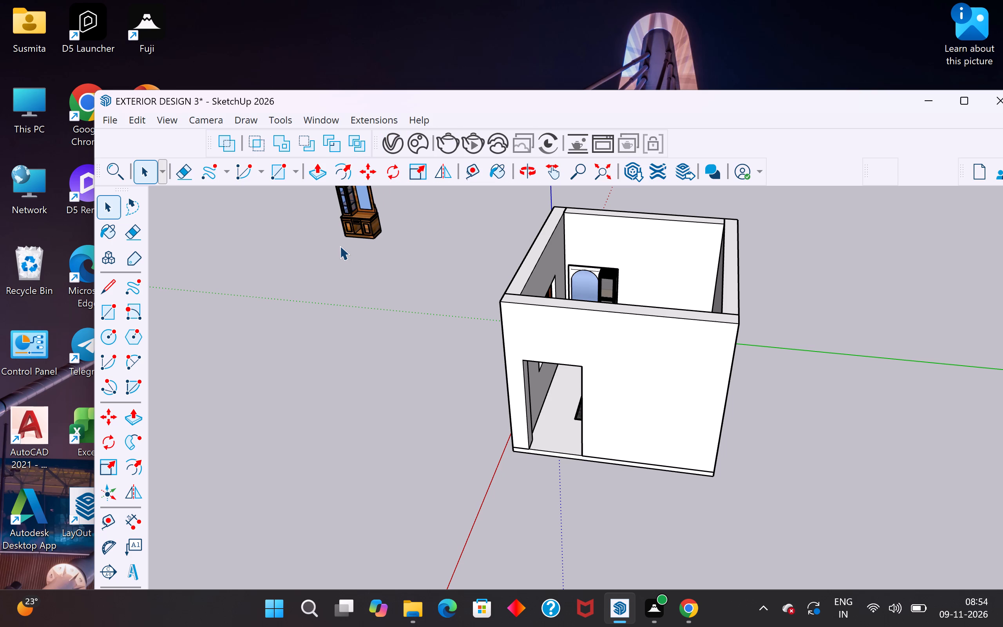
Search the 3D Warehouse for "door".
{"action": "middle_click_drag", "start_coordinate": [561, 484], "coordinate": [607, 445]}
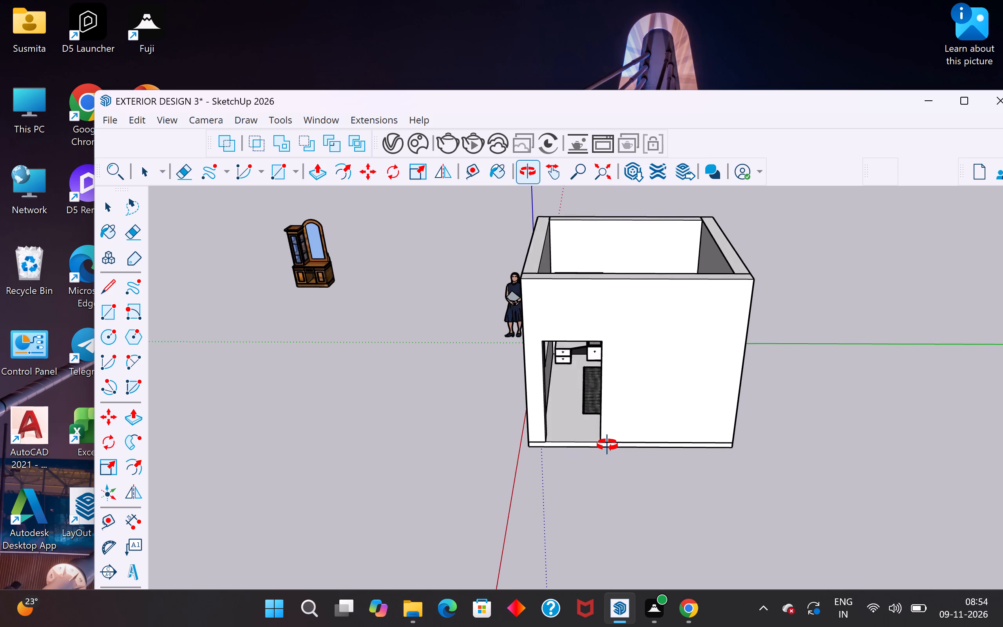
{"action": "middle_click_drag", "start_coordinate": [607, 445], "coordinate": [514, 473]}
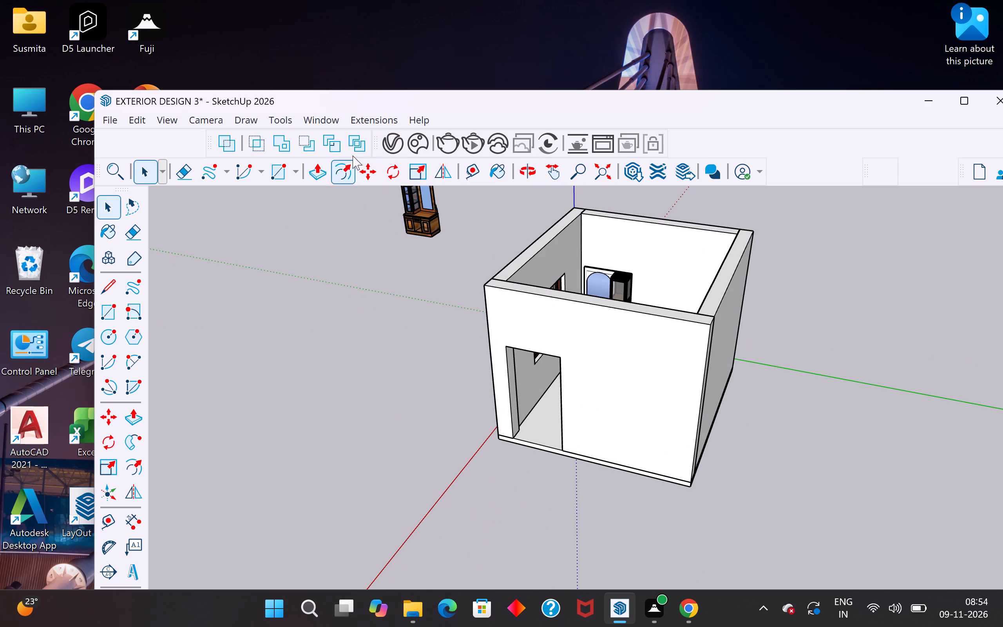
{"action": "left_click", "coordinate": [330, 121]}
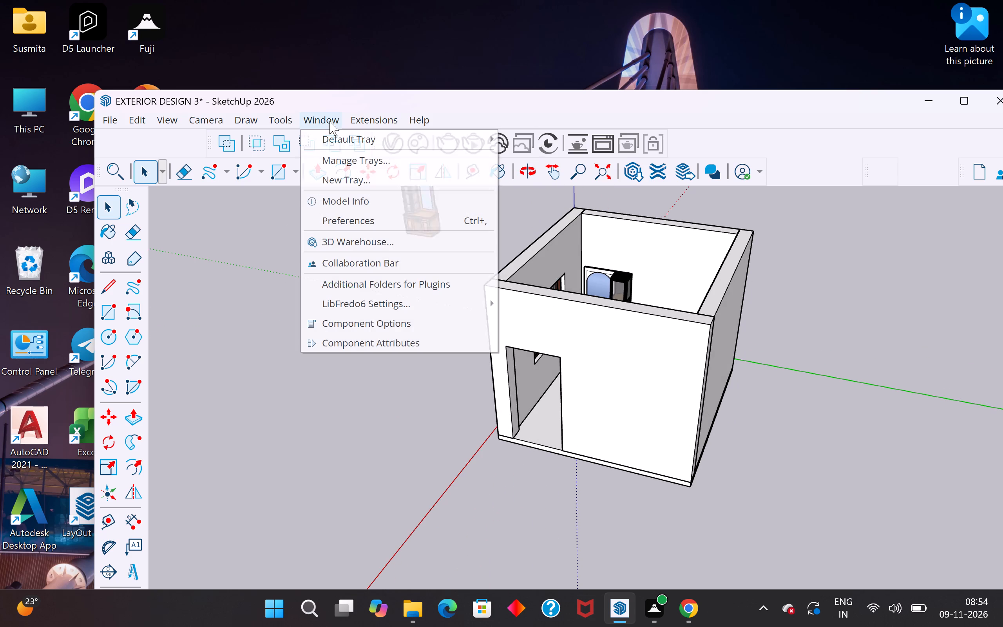
{"action": "left_click", "coordinate": [346, 243]}
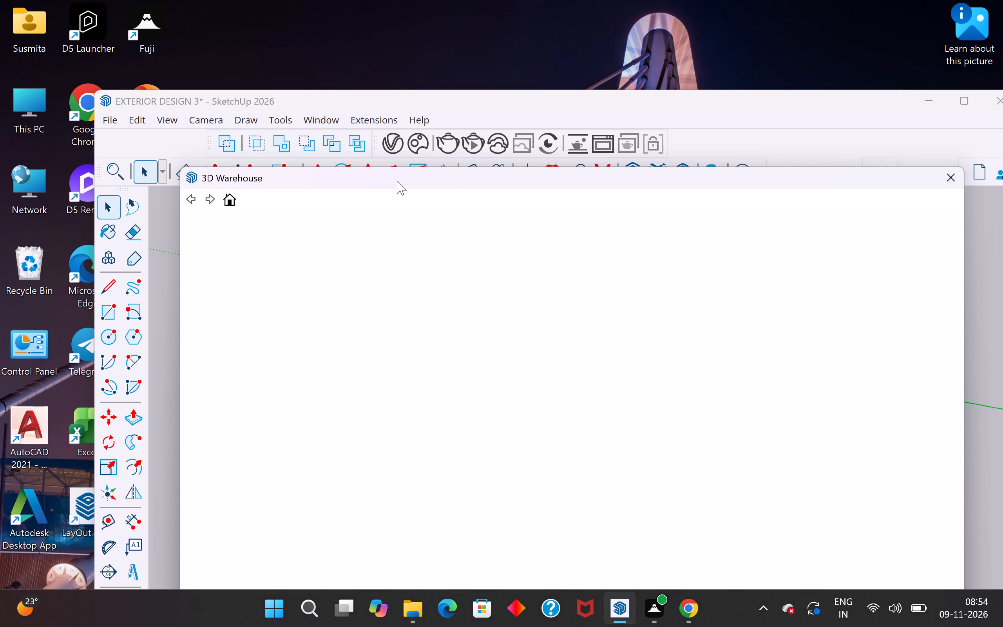
{"action": "left_click_drag", "start_coordinate": [444, 185], "coordinate": [464, 112]}
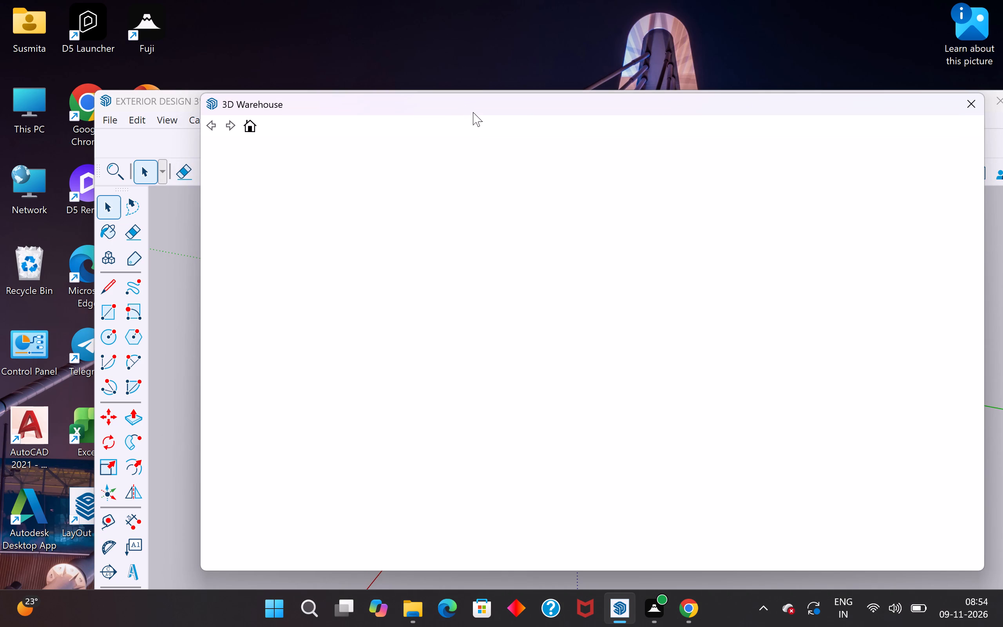
{"action": "left_click_drag", "start_coordinate": [473, 112], "coordinate": [485, 113]}
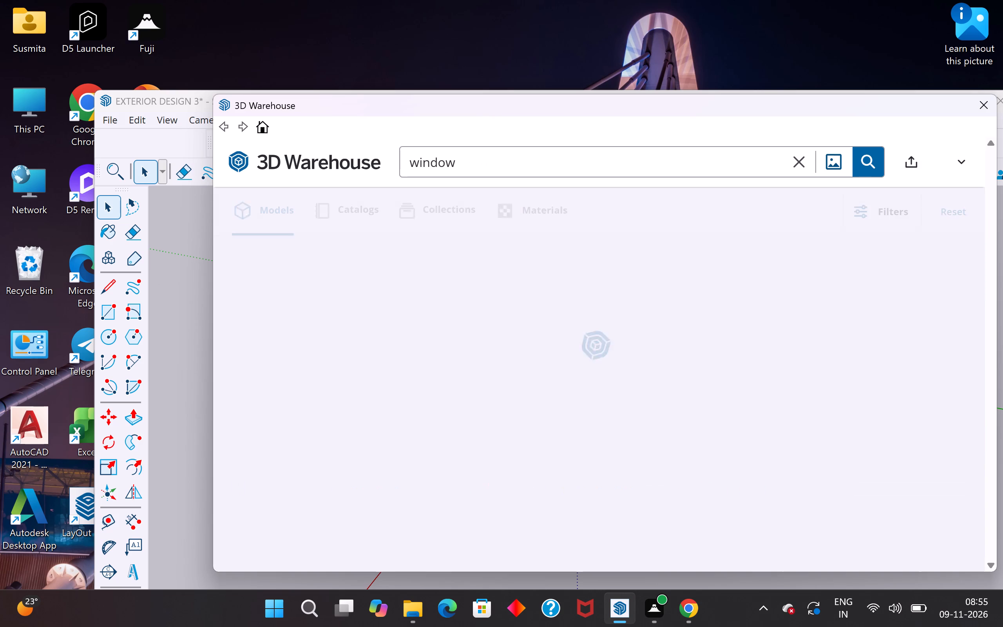
{"action": "left_click", "coordinate": [800, 163]}
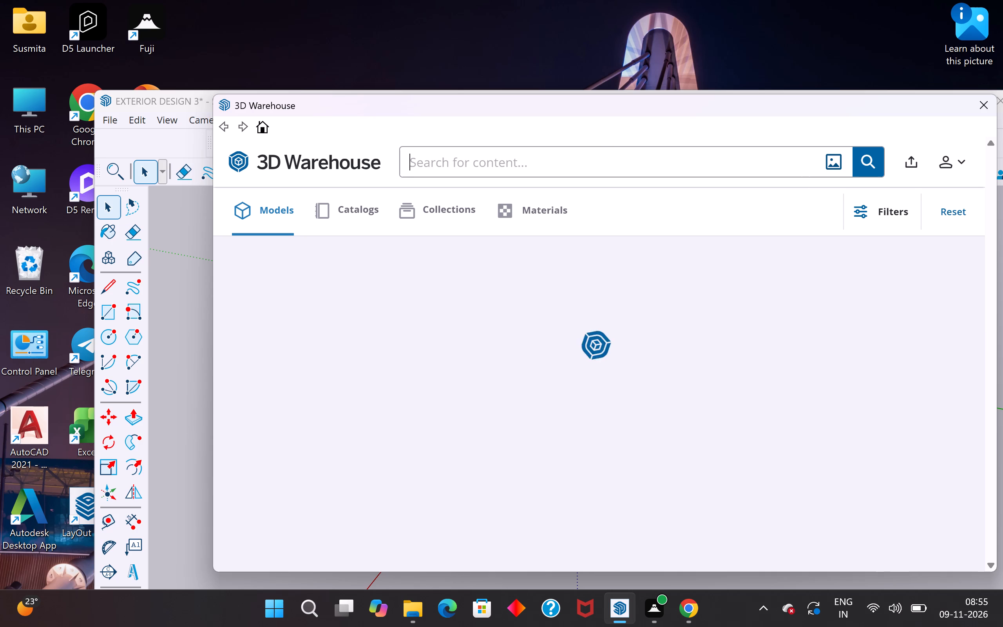
{"action": "type", "text": "do"}
{"action": "key", "text": "o"}
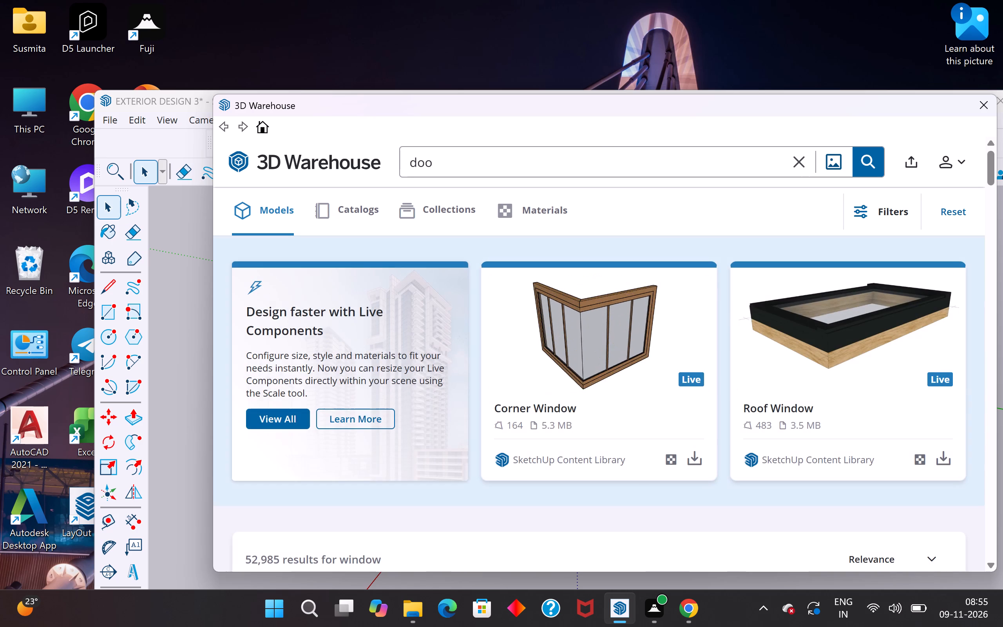
{"action": "key", "text": "r"}
{"action": "key", "text": "Return"}
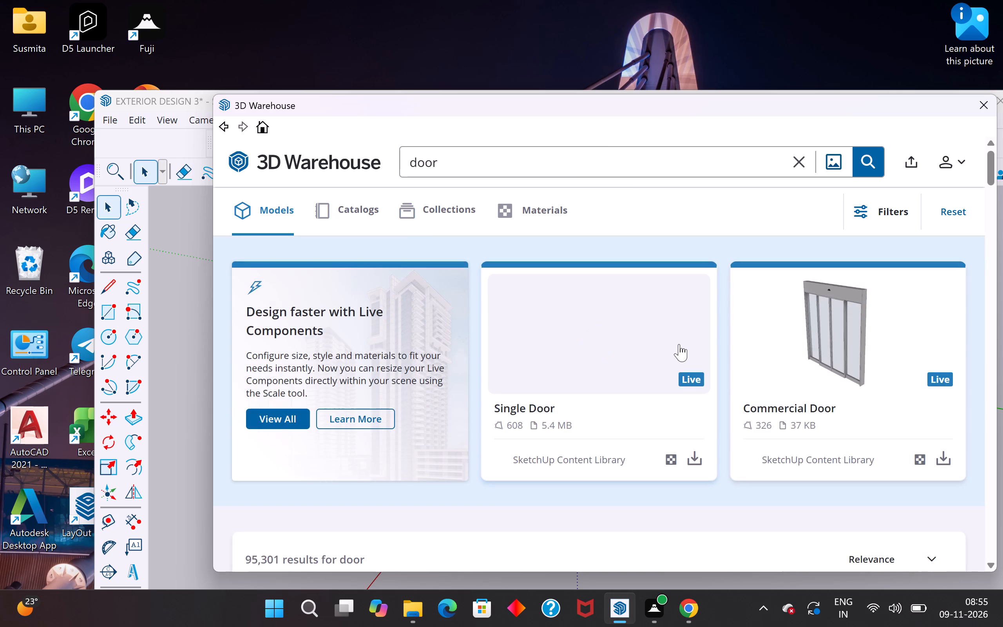
Load the dark "DOOR+MODERN+WOODEN+MAIN EN..." model from the results, place it in front of the doorway and clear the selection.
{"action": "left_click_drag", "start_coordinate": [825, 108], "coordinate": [794, 60]}
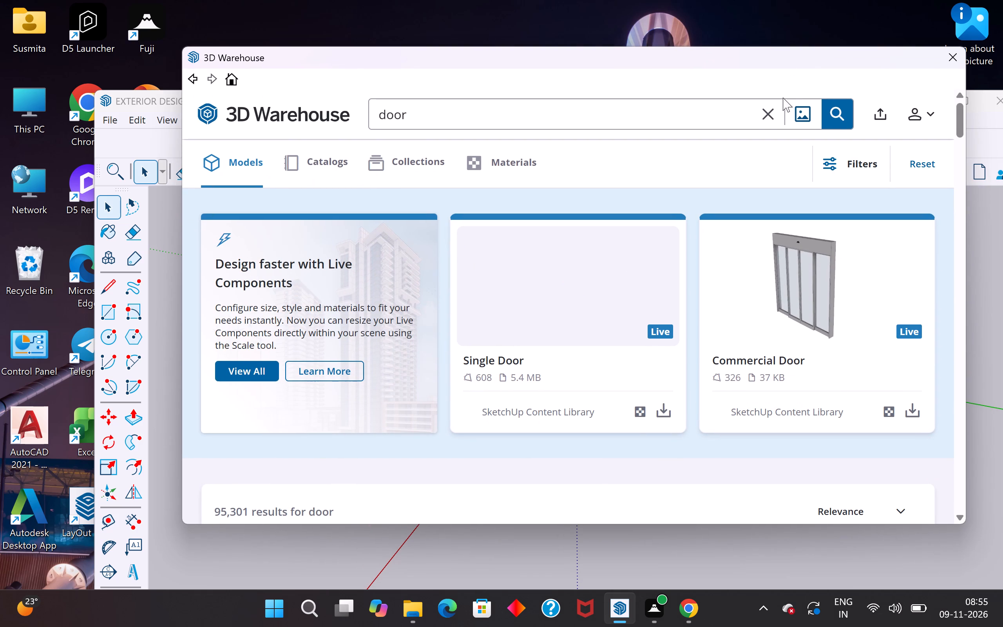
{"action": "left_click_drag", "start_coordinate": [611, 525], "coordinate": [619, 572]}
{"action": "scroll", "coordinate": [619, 464], "scroll_direction": "down", "scroll_amount": 5}
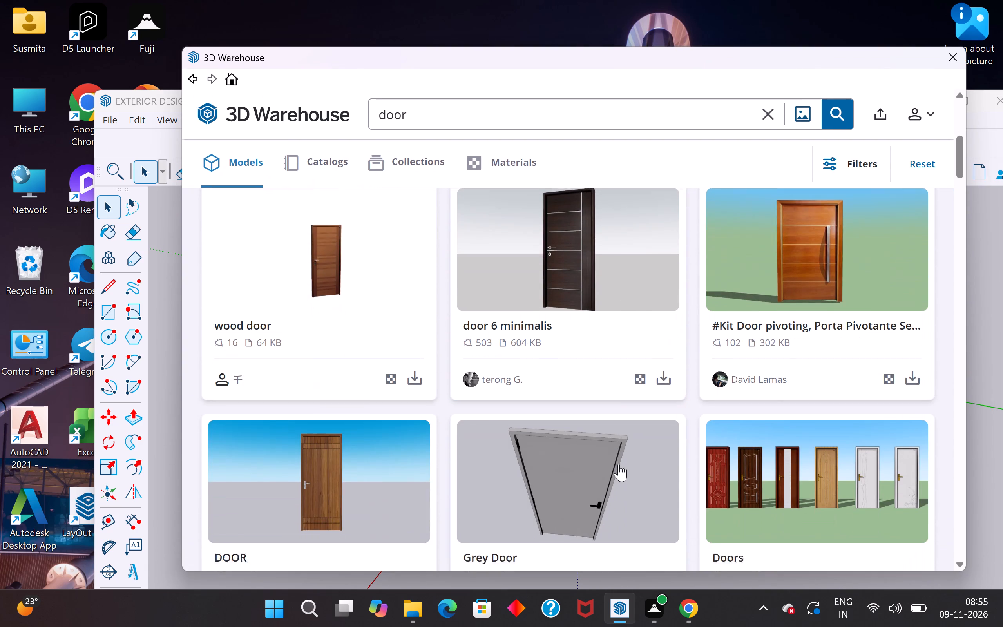
{"action": "scroll", "coordinate": [619, 464], "scroll_direction": "down", "scroll_amount": 6}
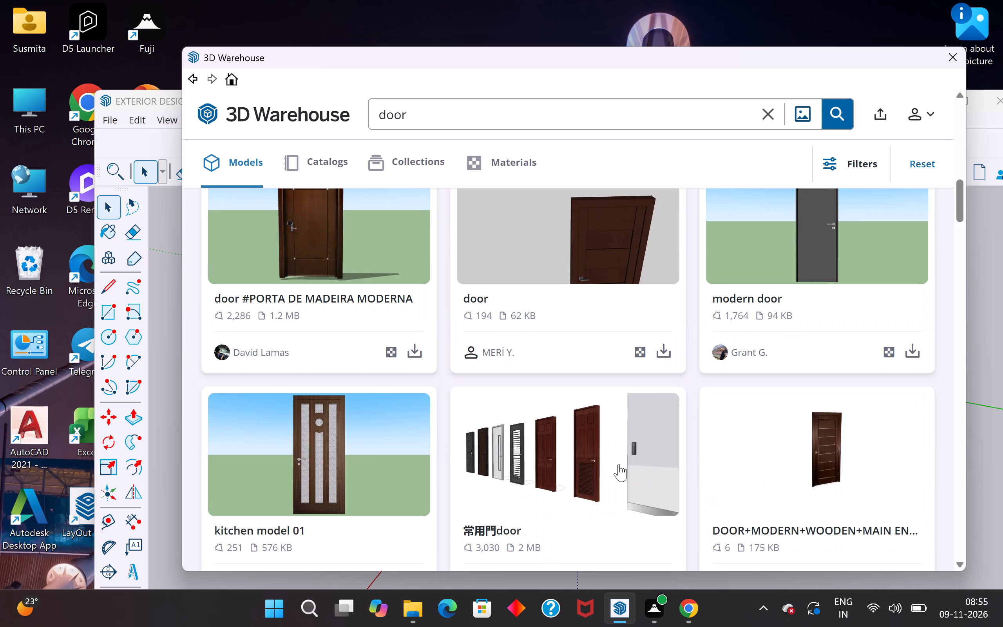
{"action": "scroll", "coordinate": [619, 464], "scroll_direction": "down", "scroll_amount": 2}
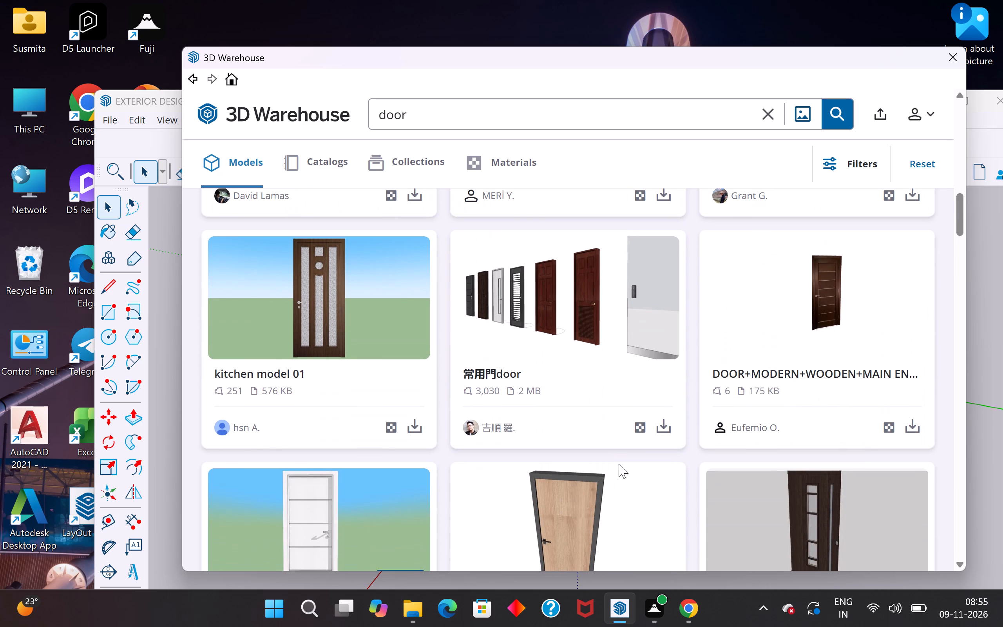
{"action": "left_click", "coordinate": [916, 431]}
{"action": "left_click", "coordinate": [543, 333]}
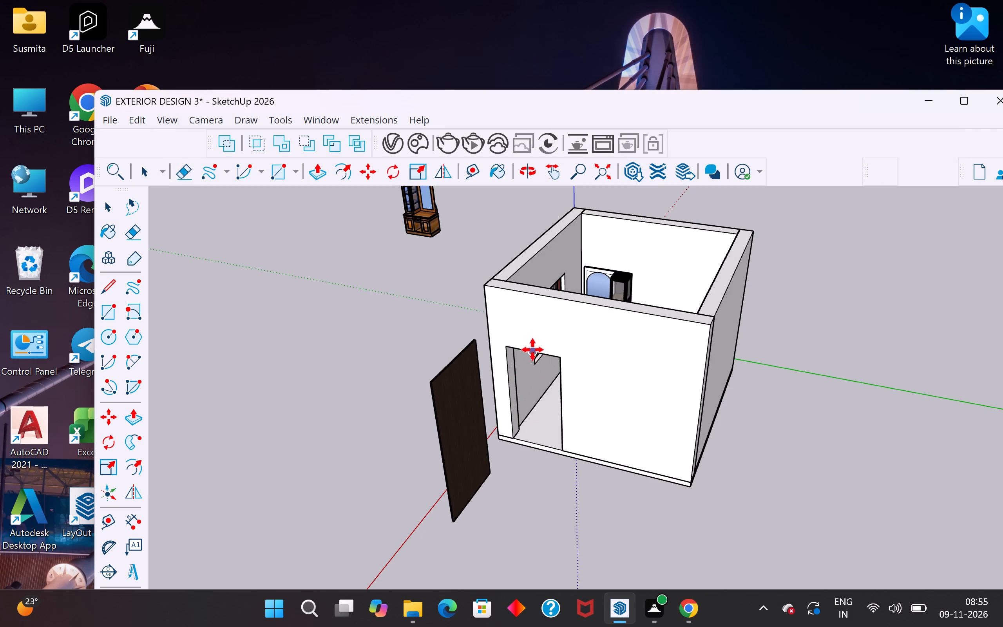
{"action": "left_click", "coordinate": [559, 361]}
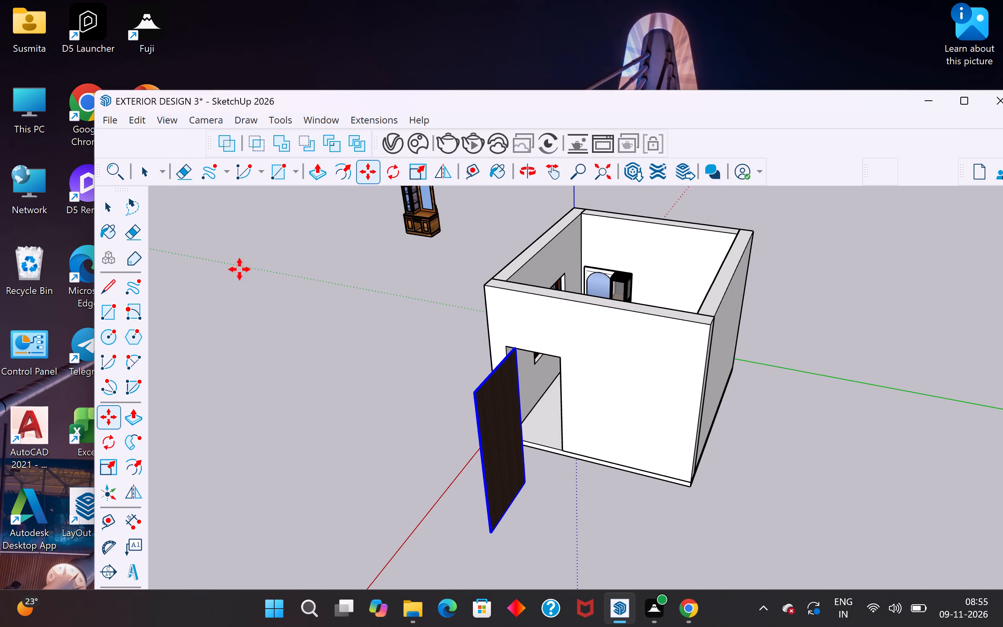
{"action": "left_click", "coordinate": [106, 212]}
{"action": "left_click", "coordinate": [240, 336]}
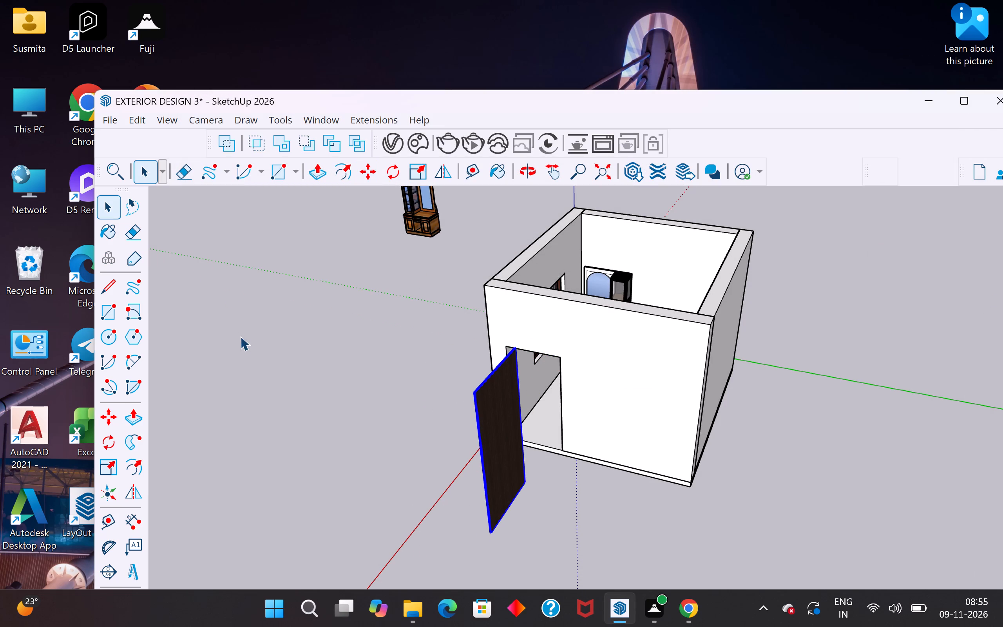
Rotate the door about its bottom corner from the red to the green axis so it faces parallel to the doorway wall, and deselect it.
{"action": "middle_click_drag", "start_coordinate": [521, 459], "coordinate": [876, 367]}
{"action": "scroll", "coordinate": [652, 406], "scroll_direction": "down", "scroll_amount": 5}
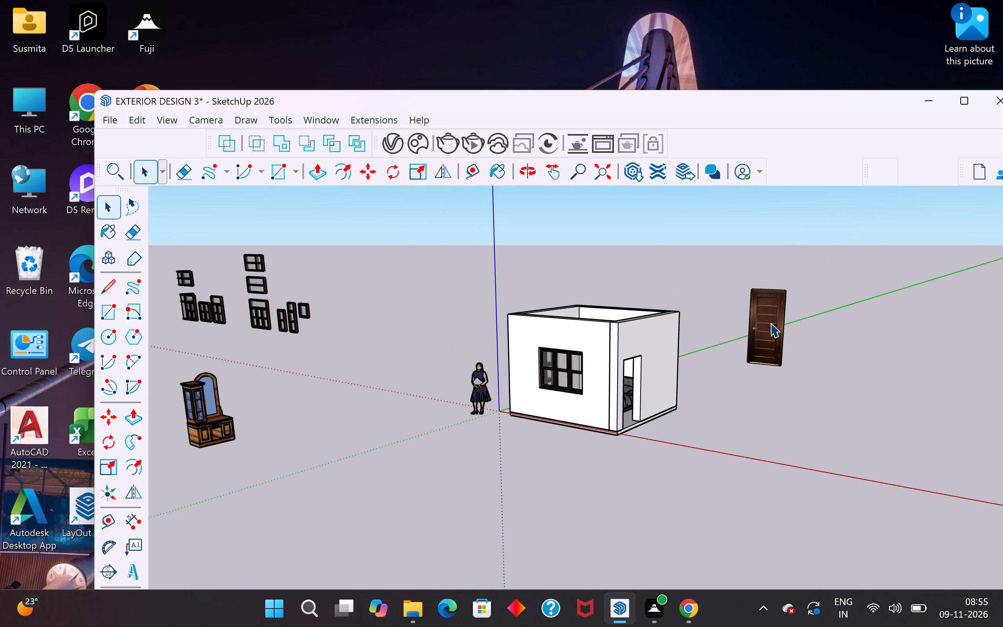
{"action": "left_click", "coordinate": [775, 317]}
{"action": "left_click", "coordinate": [106, 446]}
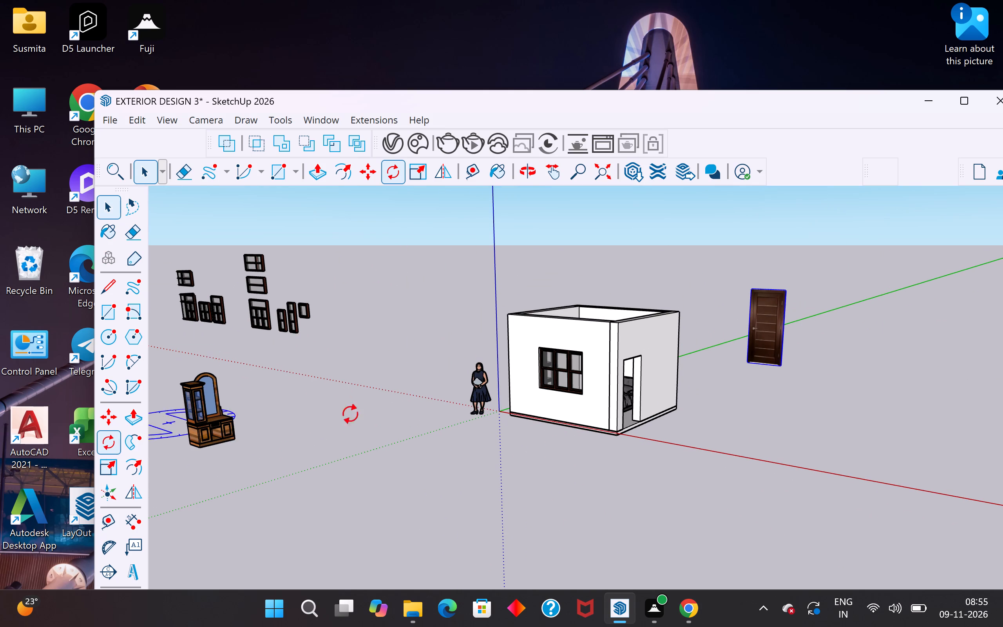
{"action": "middle_click_drag", "start_coordinate": [668, 389], "coordinate": [487, 455]}
{"action": "scroll", "coordinate": [530, 491], "scroll_direction": "up", "scroll_amount": 5}
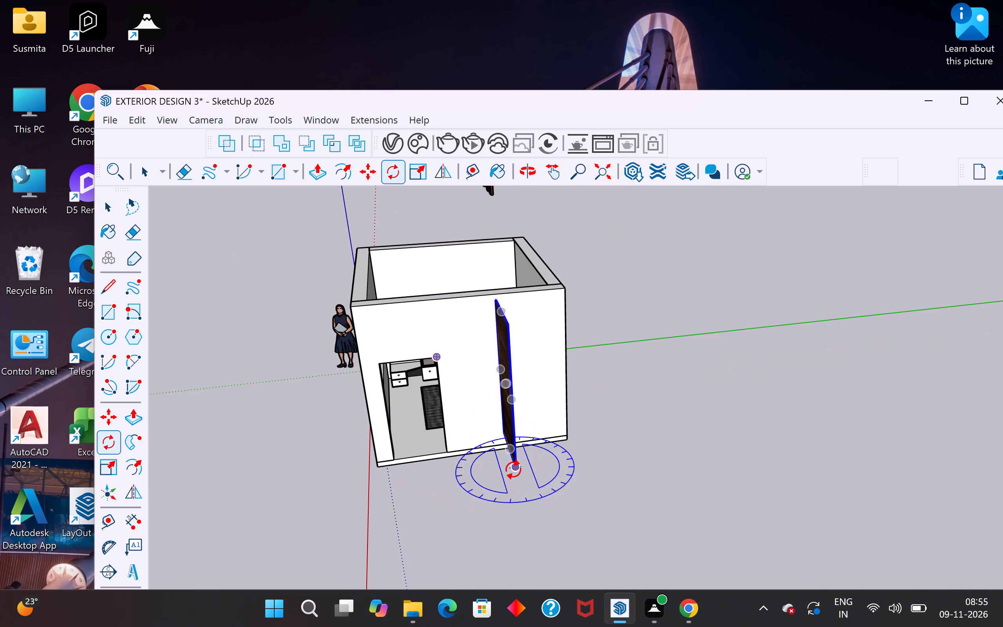
{"action": "left_click", "coordinate": [513, 469]}
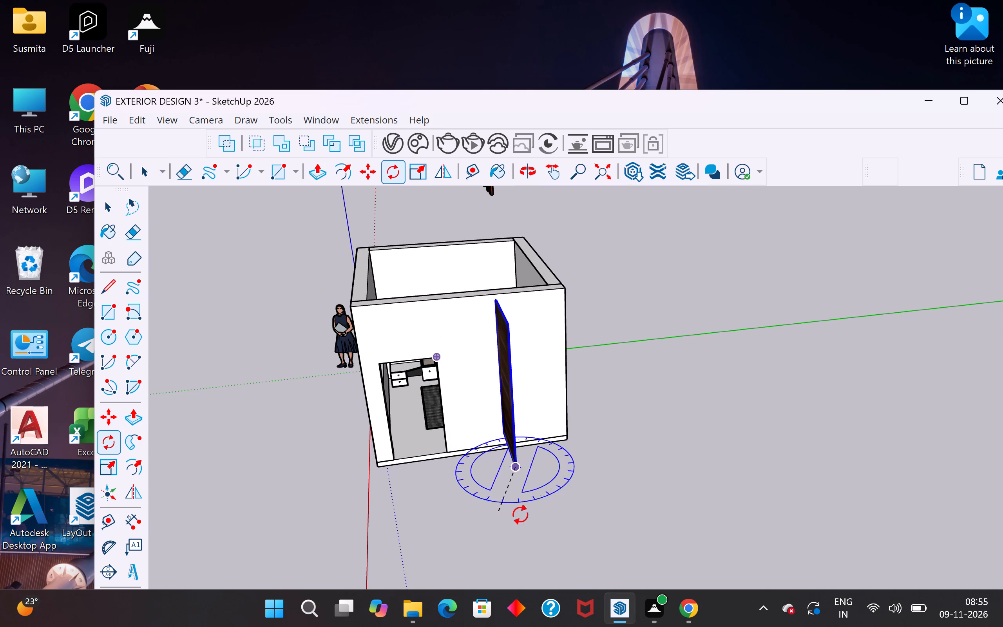
{"action": "left_click", "coordinate": [526, 514]}
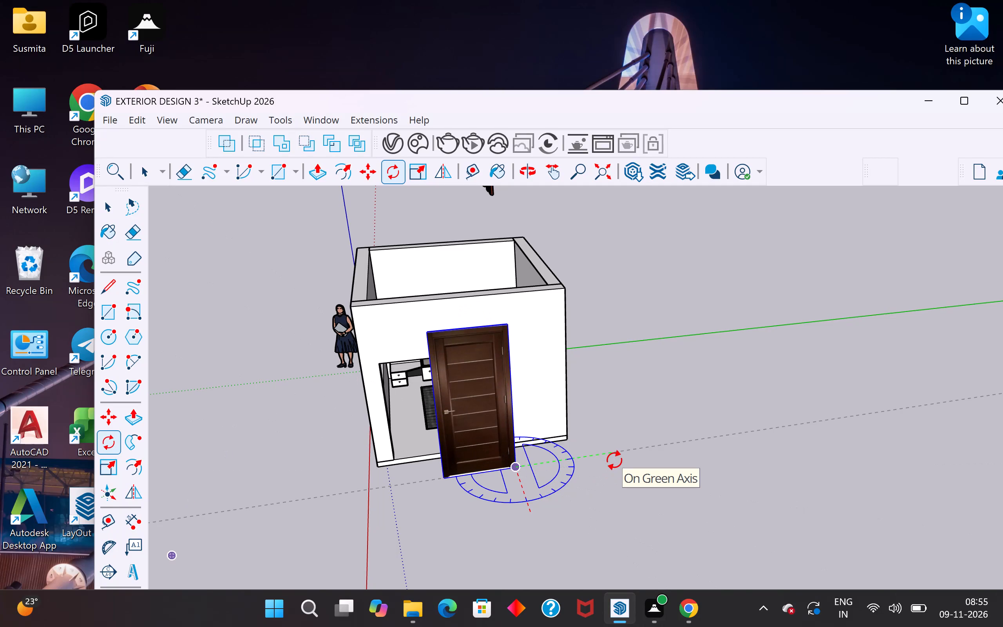
{"action": "left_click", "coordinate": [614, 460]}
{"action": "left_click", "coordinate": [107, 215]}
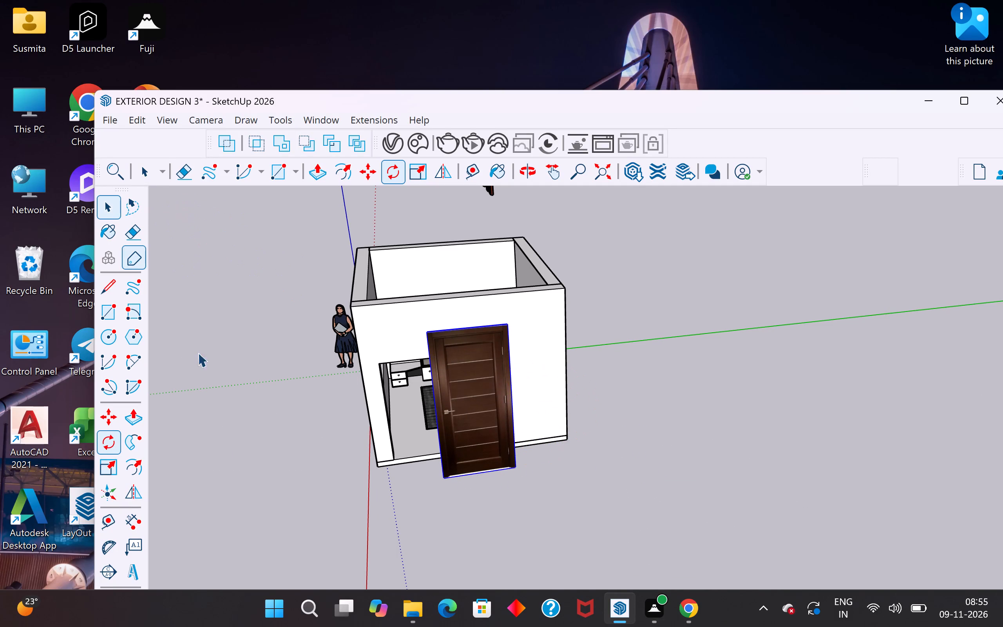
{"action": "left_click", "coordinate": [207, 364]}
Move the door by its hinge-side bottom corner onto the doorway's matching bottom corner and clear the selection.
{"action": "scroll", "coordinate": [798, 320], "scroll_direction": "down", "scroll_amount": 5}
{"action": "middle_click_drag", "start_coordinate": [750, 357], "coordinate": [669, 377]}
{"action": "left_click", "coordinate": [574, 381]}
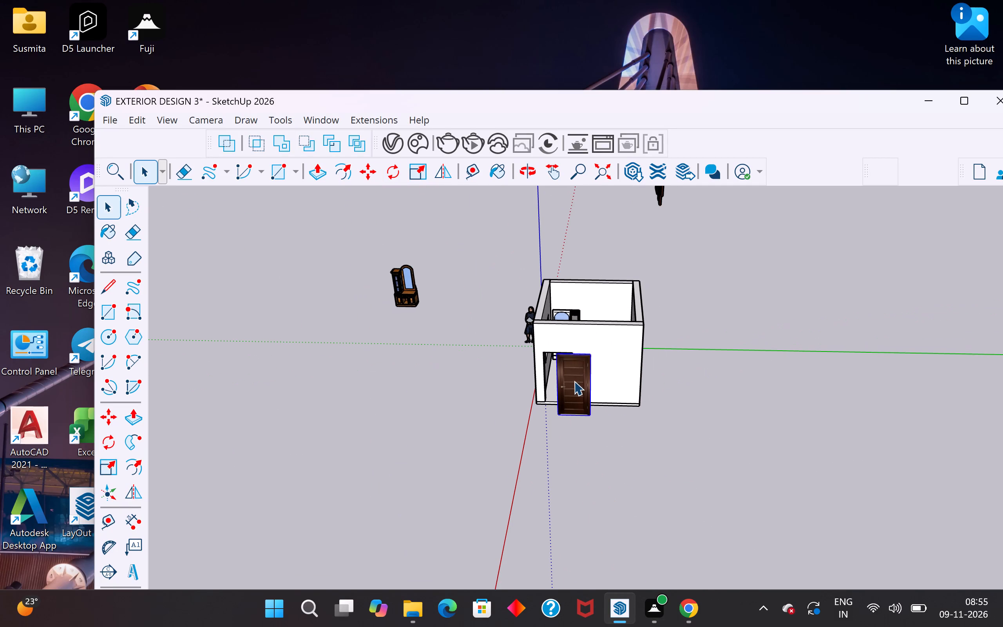
{"action": "scroll", "coordinate": [601, 411], "scroll_direction": "up", "scroll_amount": 6}
{"action": "scroll", "coordinate": [563, 401], "scroll_direction": "up", "scroll_amount": 5}
{"action": "key", "text": "m"}
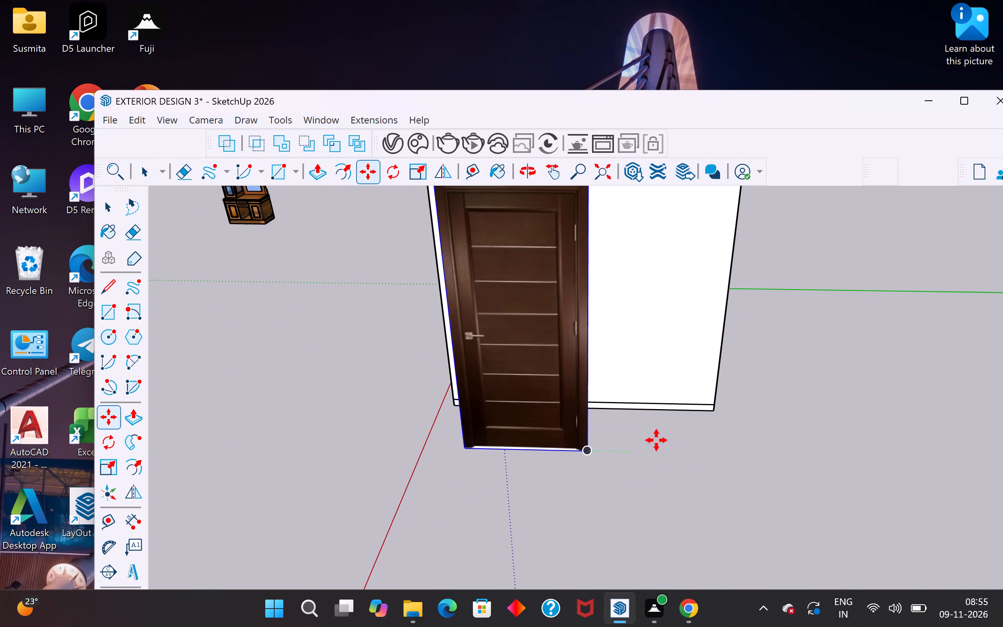
{"action": "middle_click_drag", "start_coordinate": [656, 442], "coordinate": [549, 419]}
{"action": "scroll", "coordinate": [487, 413], "scroll_direction": "up", "scroll_amount": 5}
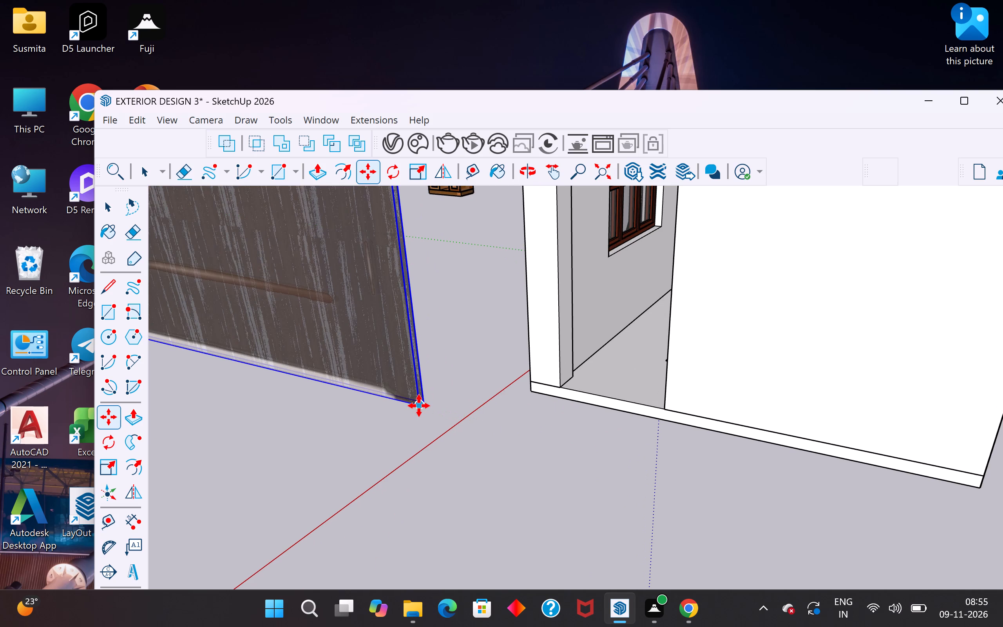
{"action": "left_click", "coordinate": [419, 406]}
{"action": "left_click", "coordinate": [663, 411]}
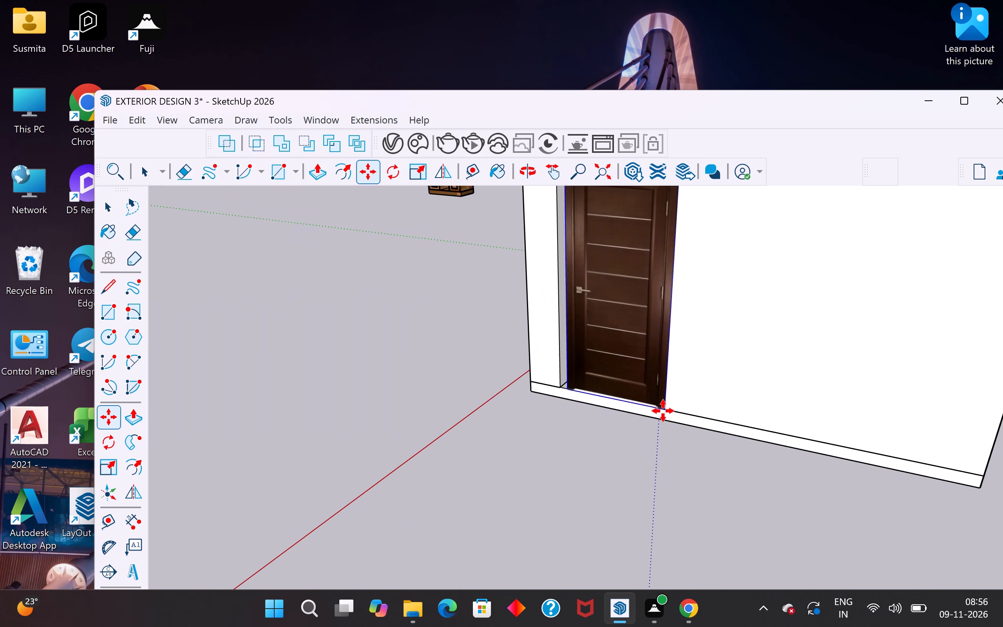
{"action": "left_click", "coordinate": [111, 202]}
{"action": "left_click", "coordinate": [250, 292]}
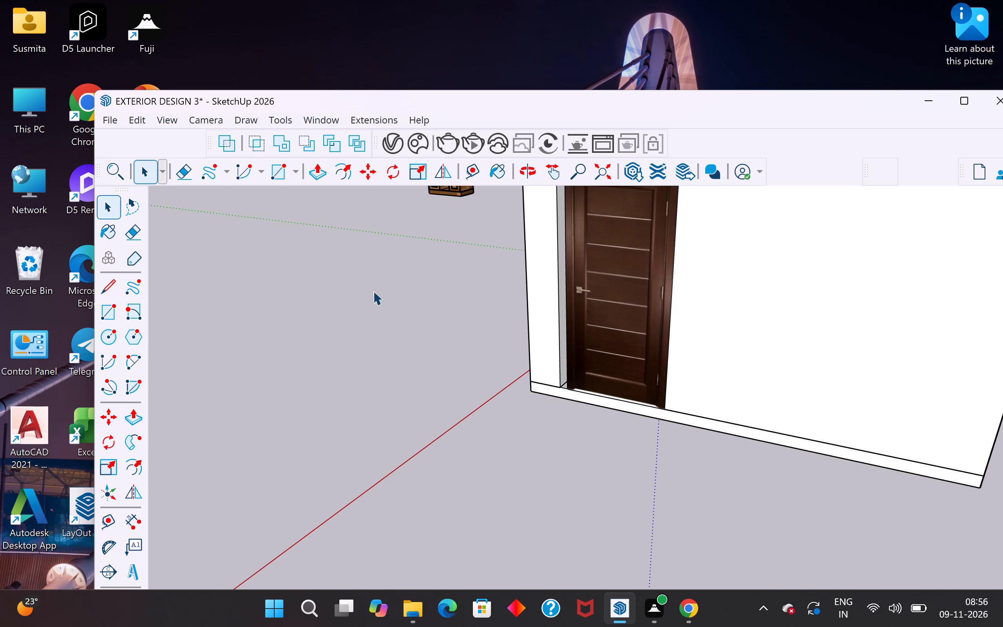
Scale the door's width from its handle side out to the doorway's opposite edge, closing the side gap.
{"action": "scroll", "coordinate": [373, 291], "scroll_direction": "down", "scroll_amount": 3}
{"action": "middle_click_drag", "start_coordinate": [417, 301], "coordinate": [518, 304]}
{"action": "scroll", "coordinate": [431, 398], "scroll_direction": "down", "scroll_amount": 4}
{"action": "middle_click_drag", "start_coordinate": [603, 308], "coordinate": [643, 305]}
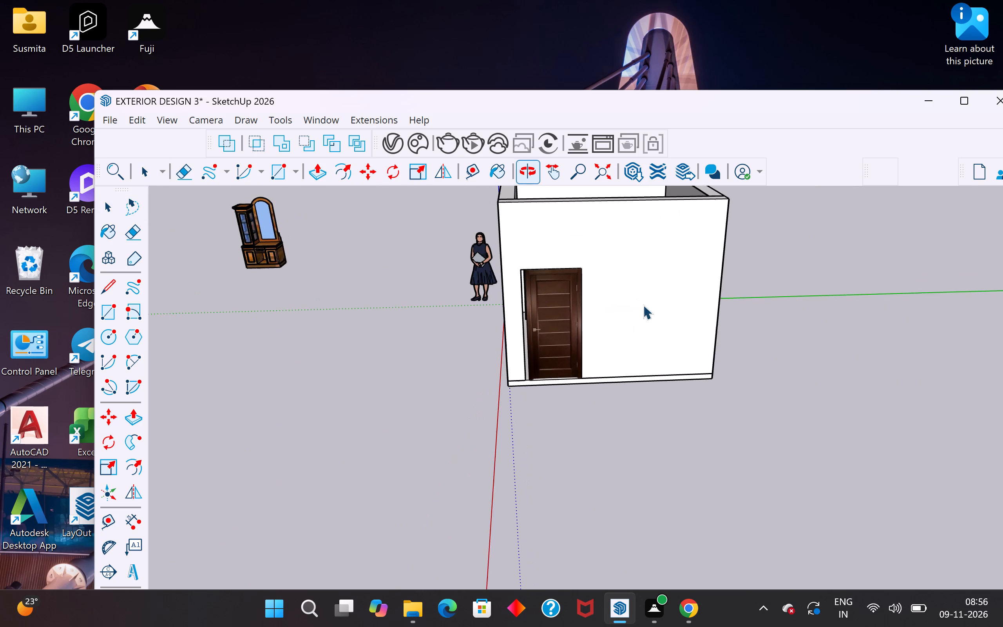
{"action": "scroll", "coordinate": [545, 271], "scroll_direction": "up", "scroll_amount": 9}
{"action": "middle_click_drag", "start_coordinate": [522, 284], "coordinate": [534, 258]}
{"action": "scroll", "coordinate": [534, 258], "scroll_direction": "up", "scroll_amount": 1}
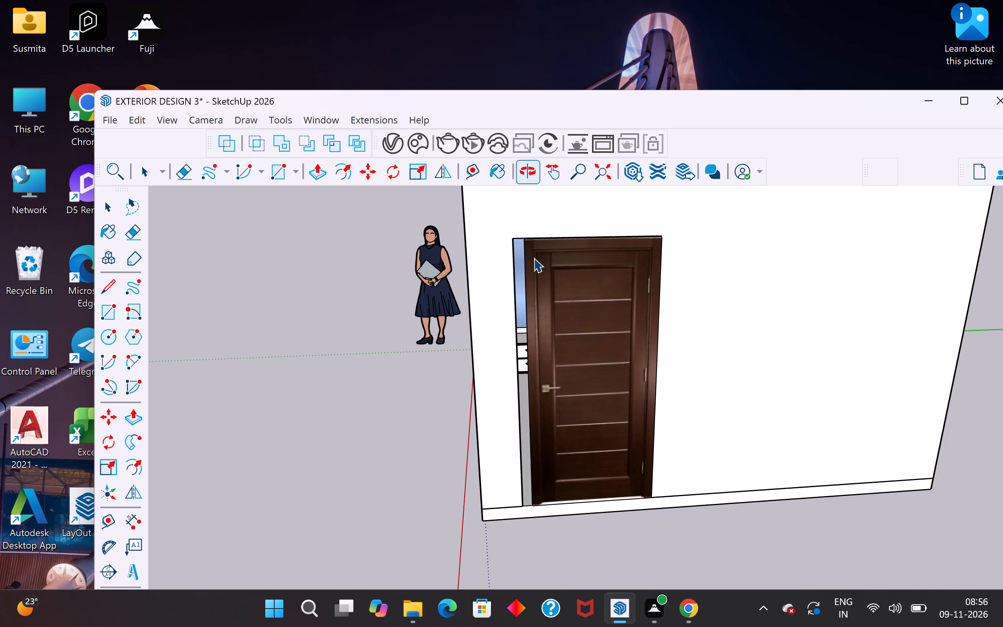
{"action": "scroll", "coordinate": [535, 258], "scroll_direction": "up", "scroll_amount": 1}
{"action": "scroll", "coordinate": [432, 348], "scroll_direction": "down", "scroll_amount": 3}
{"action": "middle_click_drag", "start_coordinate": [431, 349], "coordinate": [497, 330]}
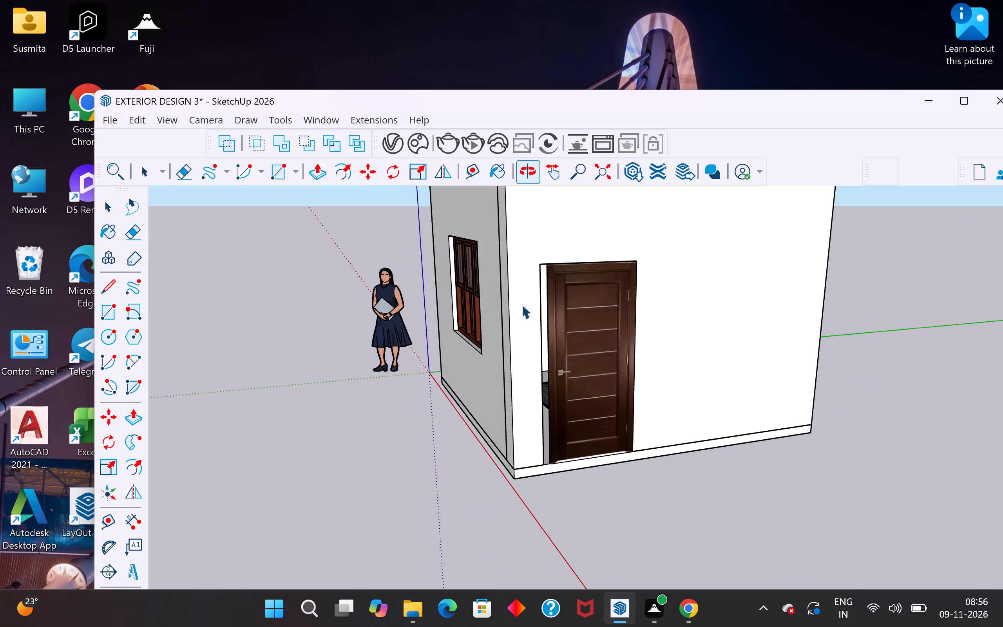
{"action": "left_click", "coordinate": [585, 306]}
{"action": "key", "text": "d"}
{"action": "key", "text": "s"}
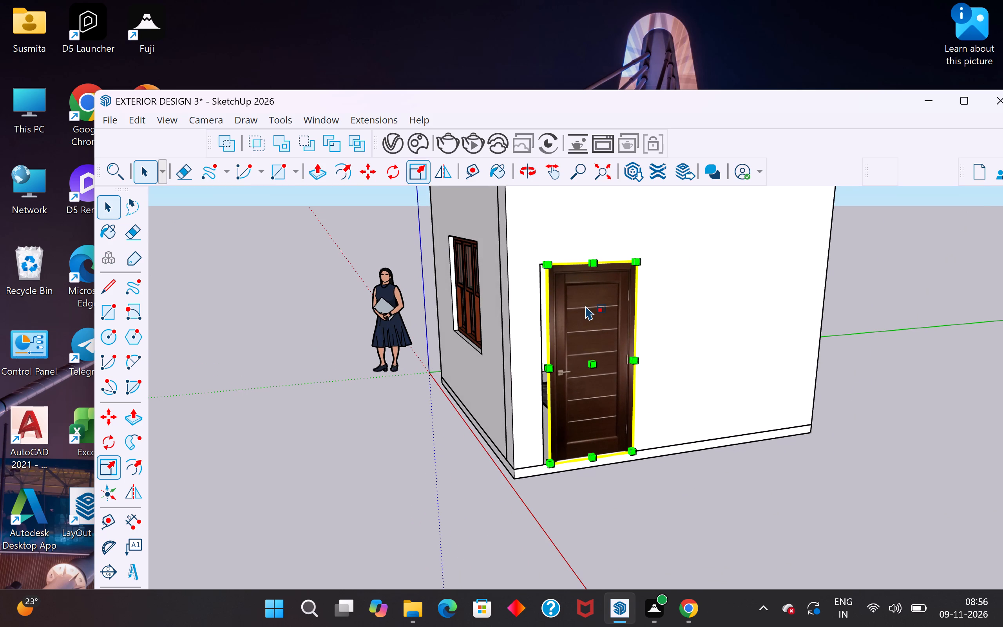
{"action": "scroll", "coordinate": [539, 301], "scroll_direction": "up", "scroll_amount": 5}
{"action": "scroll", "coordinate": [534, 507], "scroll_direction": "up", "scroll_amount": 5}
{"action": "scroll", "coordinate": [573, 370], "scroll_direction": "up", "scroll_amount": 3}
{"action": "middle_click_drag", "start_coordinate": [574, 357], "coordinate": [605, 377]}
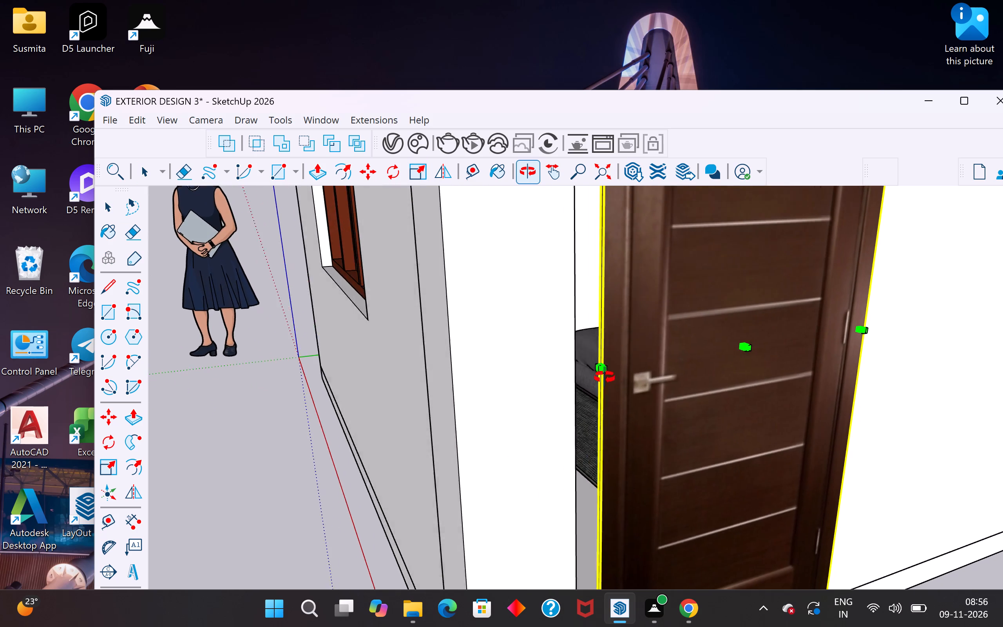
{"action": "middle_click_drag", "start_coordinate": [605, 377], "coordinate": [611, 382]}
{"action": "scroll", "coordinate": [626, 393], "scroll_direction": "up", "scroll_amount": 10}
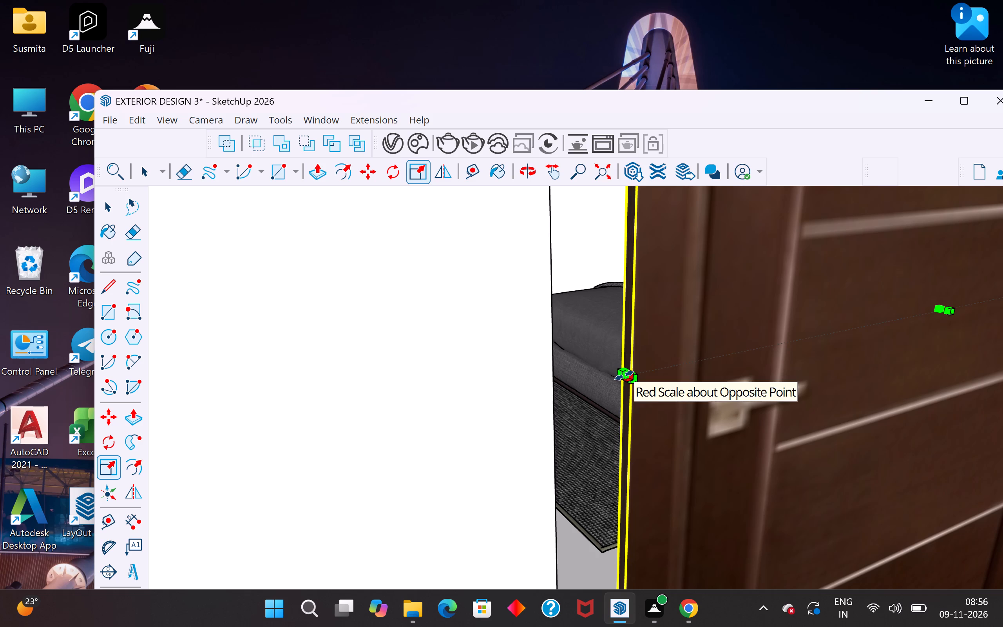
{"action": "left_click", "coordinate": [624, 374]}
{"action": "left_click", "coordinate": [553, 394]}
{"action": "scroll", "coordinate": [450, 423], "scroll_direction": "down", "scroll_amount": 4}
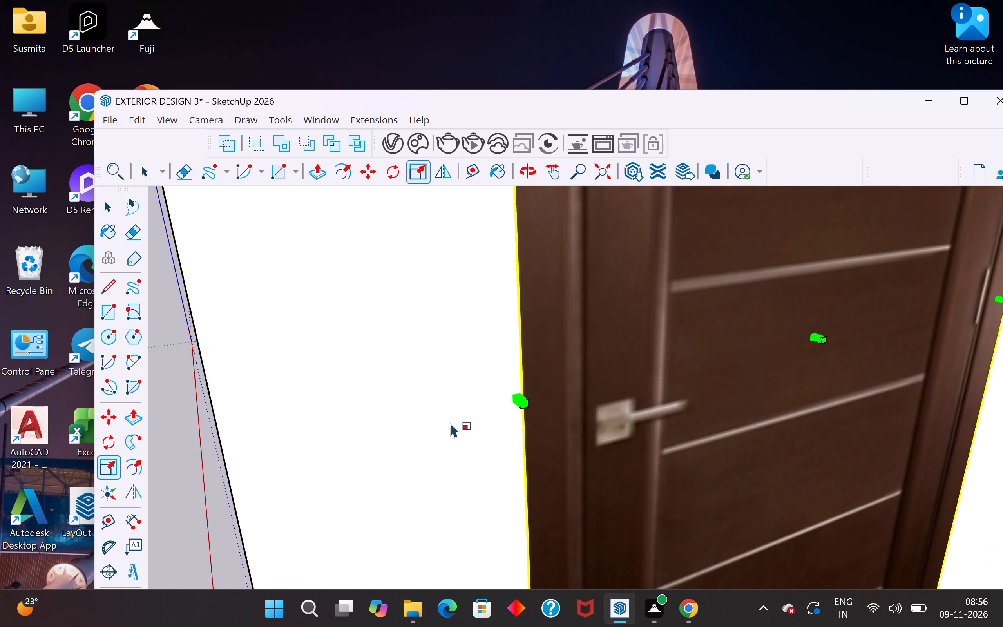
Deselect the door and examine its fit in the doorway from outside, along with the furnished room from above.
{"action": "scroll", "coordinate": [450, 423], "scroll_direction": "down", "scroll_amount": 18}
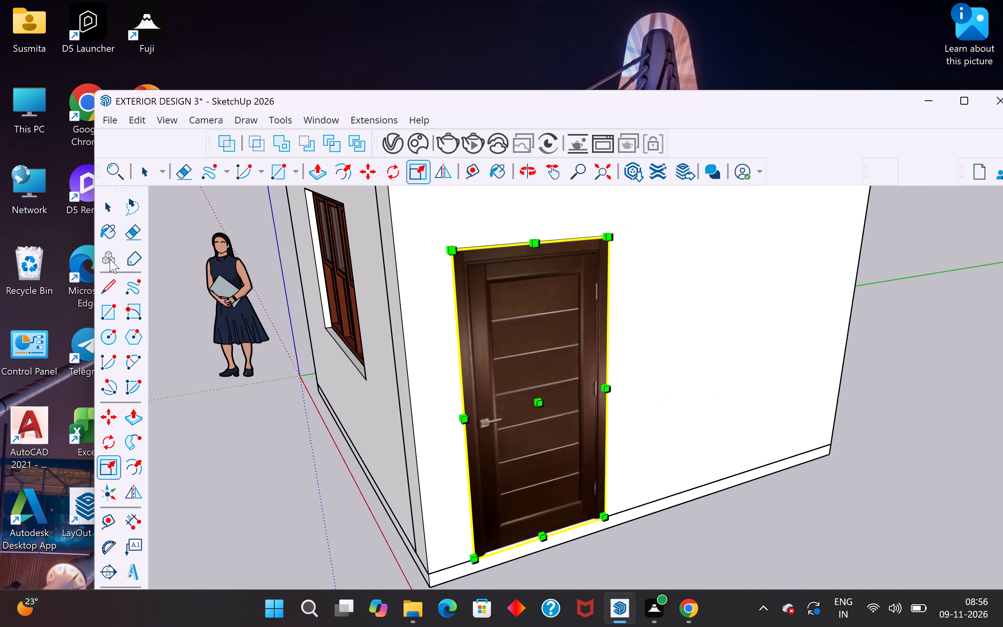
{"action": "left_click", "coordinate": [111, 208]}
{"action": "left_click", "coordinate": [189, 363]}
{"action": "middle_click_drag", "start_coordinate": [424, 413], "coordinate": [378, 369]}
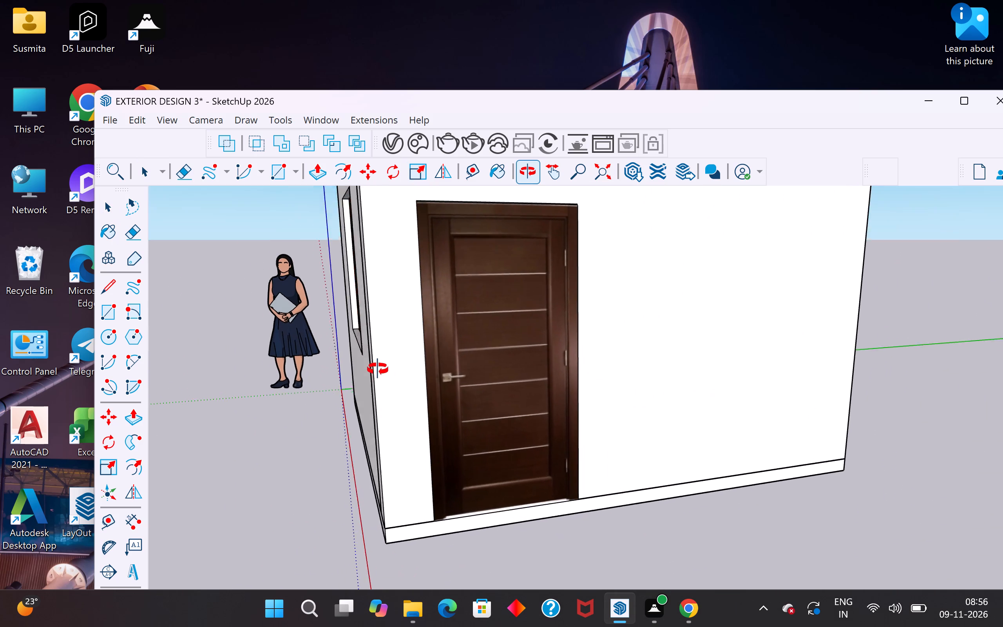
{"action": "middle_click_drag", "start_coordinate": [378, 369], "coordinate": [377, 368]}
{"action": "scroll", "coordinate": [422, 498], "scroll_direction": "down", "scroll_amount": 2}
{"action": "middle_click_drag", "start_coordinate": [422, 498], "coordinate": [378, 437]}
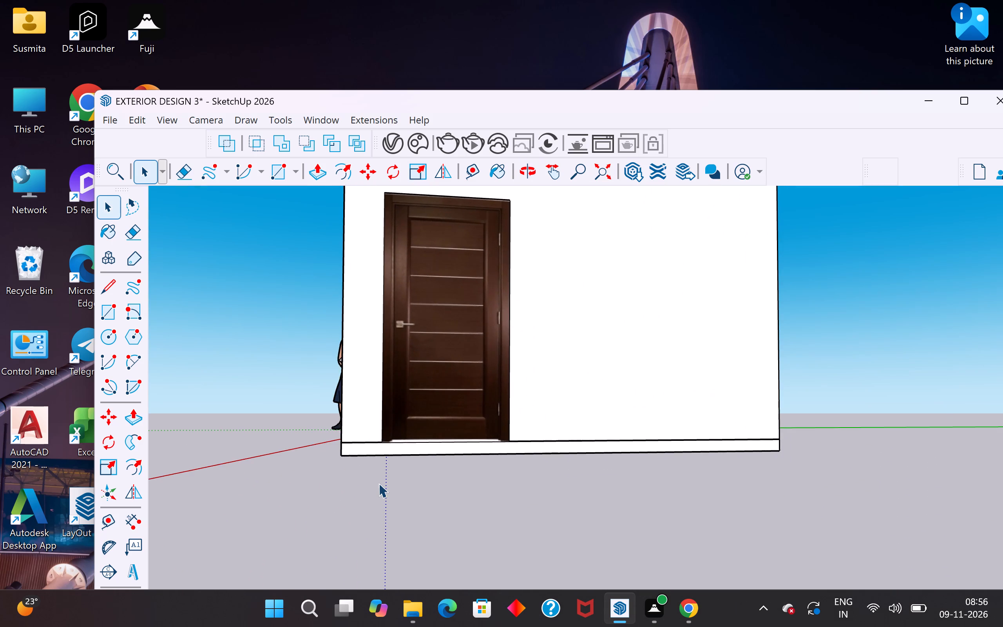
{"action": "scroll", "coordinate": [378, 483], "scroll_direction": "down", "scroll_amount": 4}
{"action": "middle_click_drag", "start_coordinate": [587, 422], "coordinate": [520, 546]}
{"action": "middle_click_drag", "start_coordinate": [543, 317], "coordinate": [525, 469]}
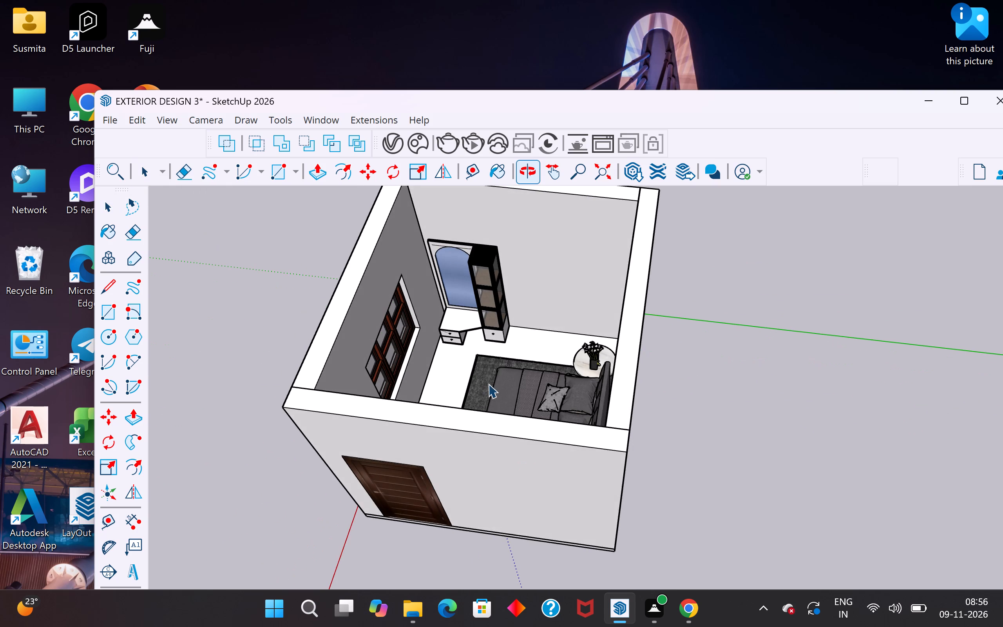
{"action": "scroll", "coordinate": [485, 381], "scroll_direction": "up", "scroll_amount": 3}
{"action": "scroll", "coordinate": [485, 381], "scroll_direction": "down", "scroll_amount": 4}
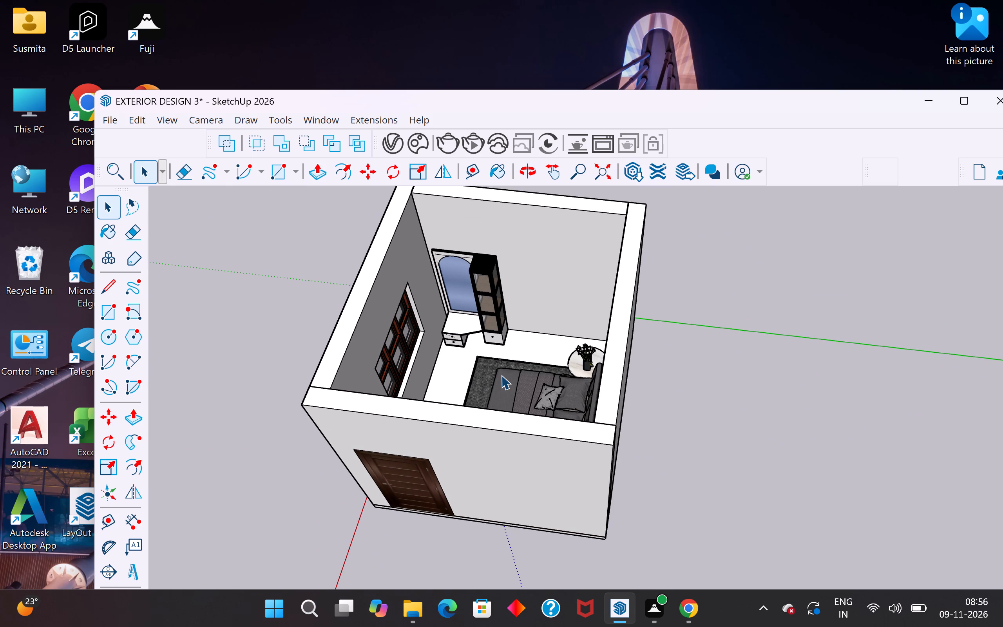
{"action": "middle_click_drag", "start_coordinate": [499, 371], "coordinate": [598, 357]}
{"action": "middle_click", "coordinate": [324, 377]}
{"action": "middle_click_drag", "start_coordinate": [583, 408], "coordinate": [386, 439]}
{"action": "scroll", "coordinate": [404, 512], "scroll_direction": "down", "scroll_amount": 4}
{"action": "middle_click", "coordinate": [483, 452]}
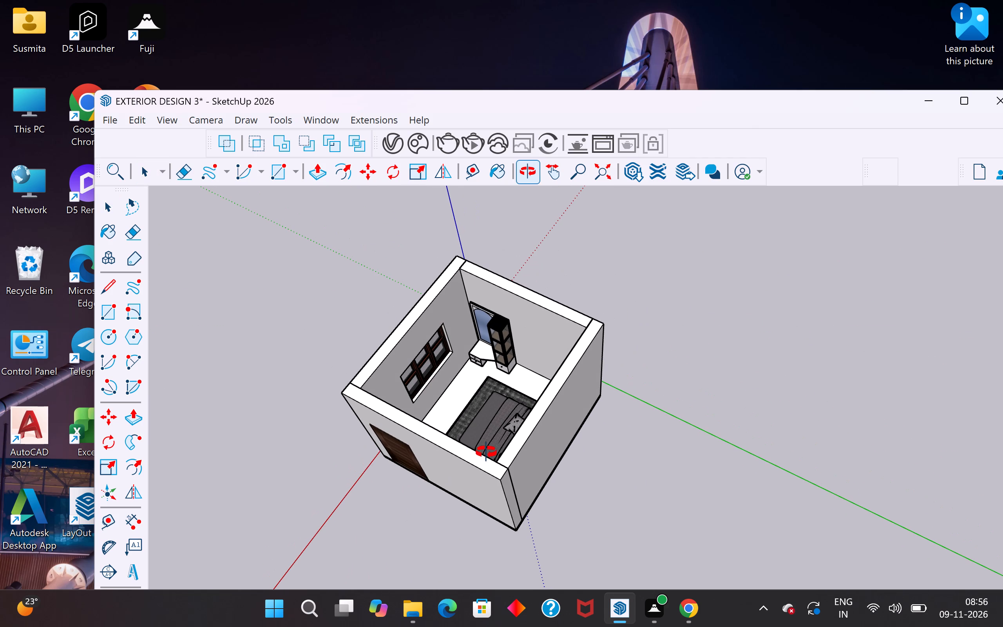
Open 3D Warehouse and search its models for "ac".
{"action": "left_click", "coordinate": [326, 120]}
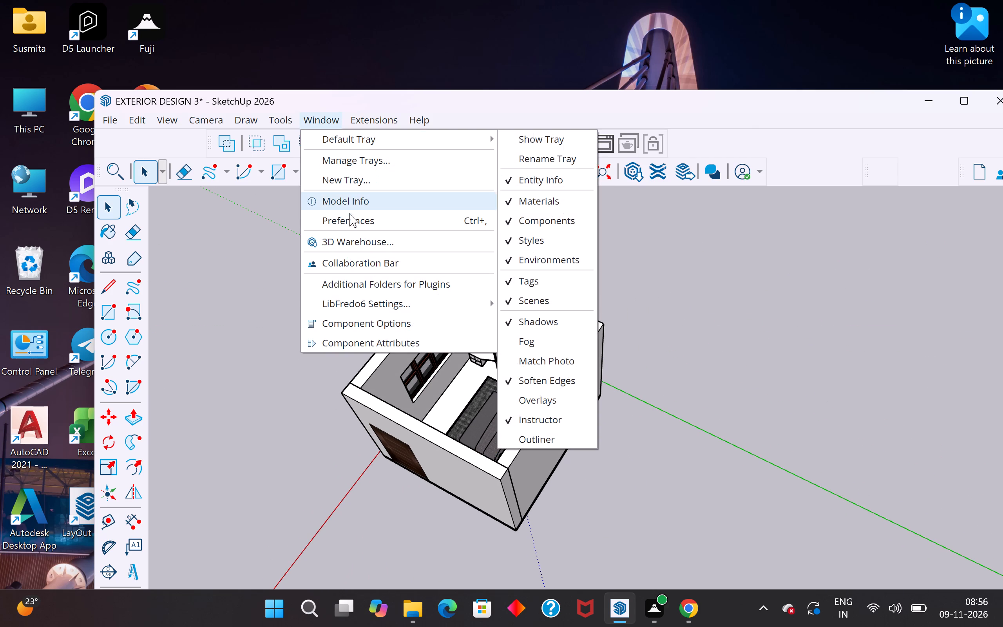
{"action": "left_click", "coordinate": [357, 235]}
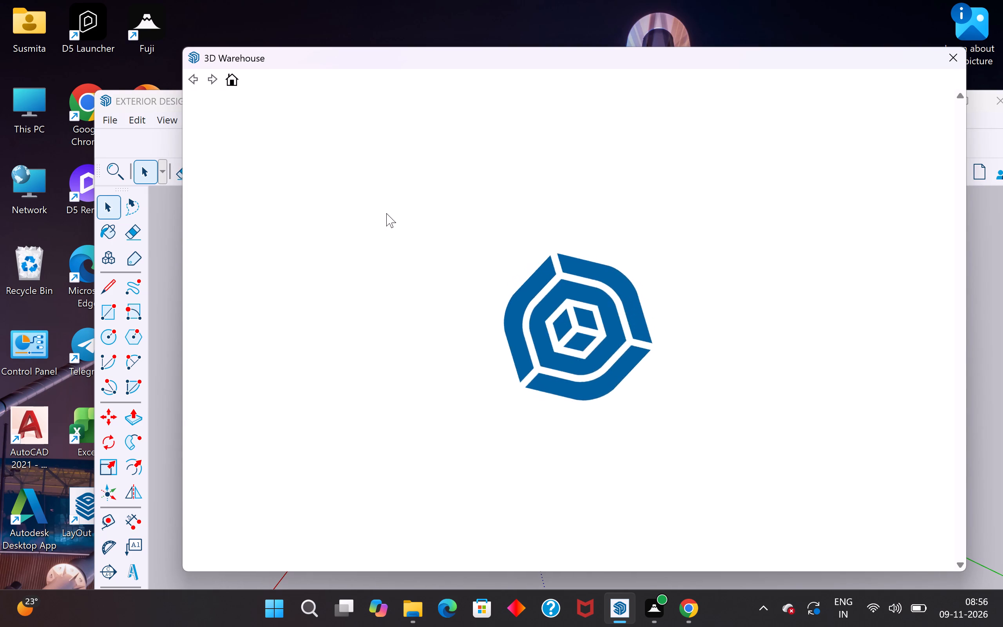
{"action": "left_click", "coordinate": [773, 117]}
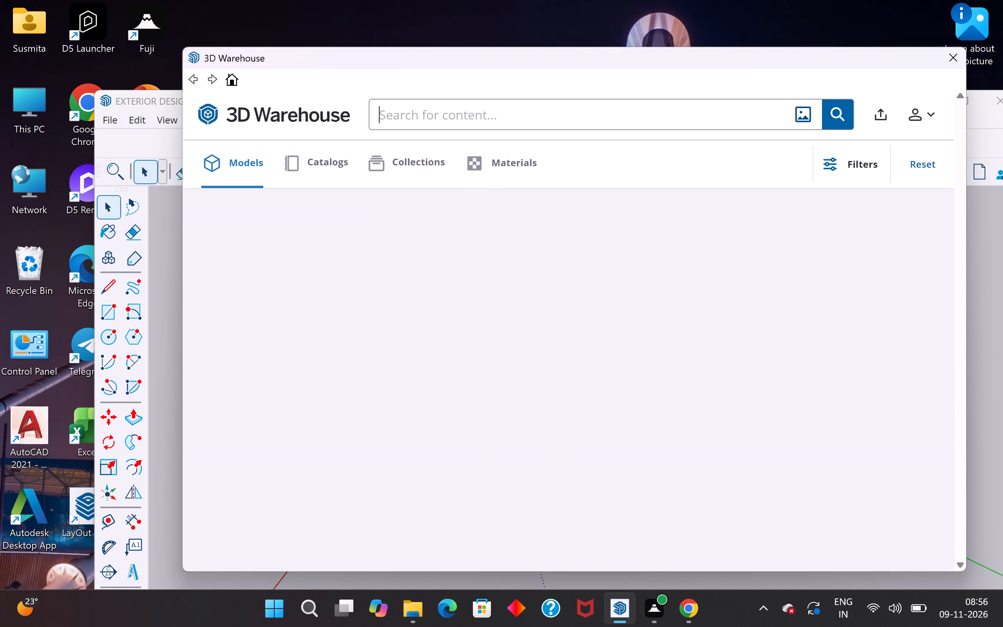
{"action": "left_click", "coordinate": [652, 119]}
{"action": "type", "text": "ac"}
{"action": "key", "text": "Return"}
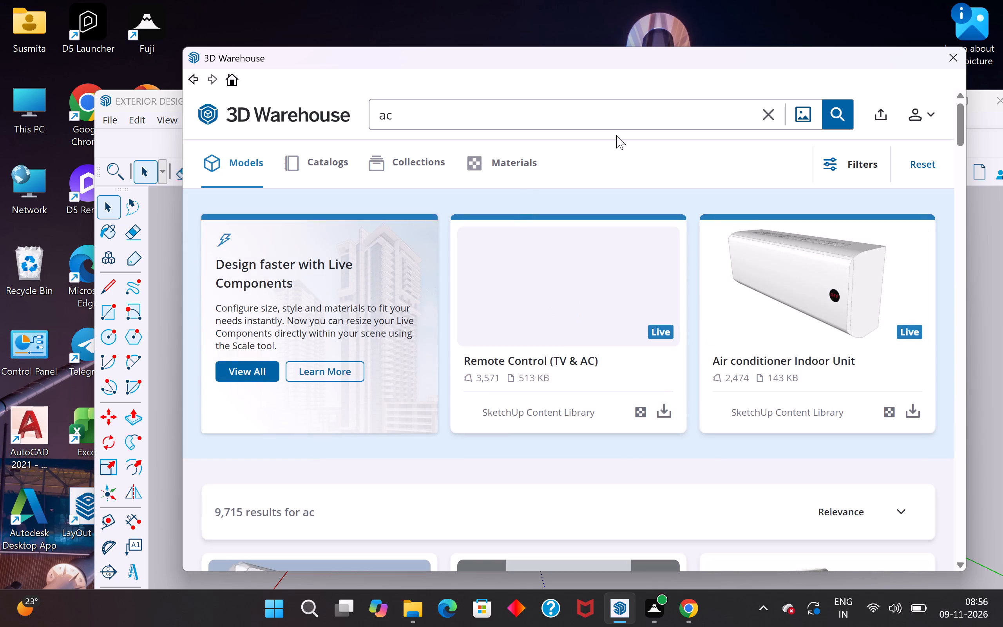
Load the white wall-mounted "Ac" model (168 KB) from the results directly into the model and place it outside, beside the room.
{"action": "scroll", "coordinate": [586, 347], "scroll_direction": "down", "scroll_amount": 4}
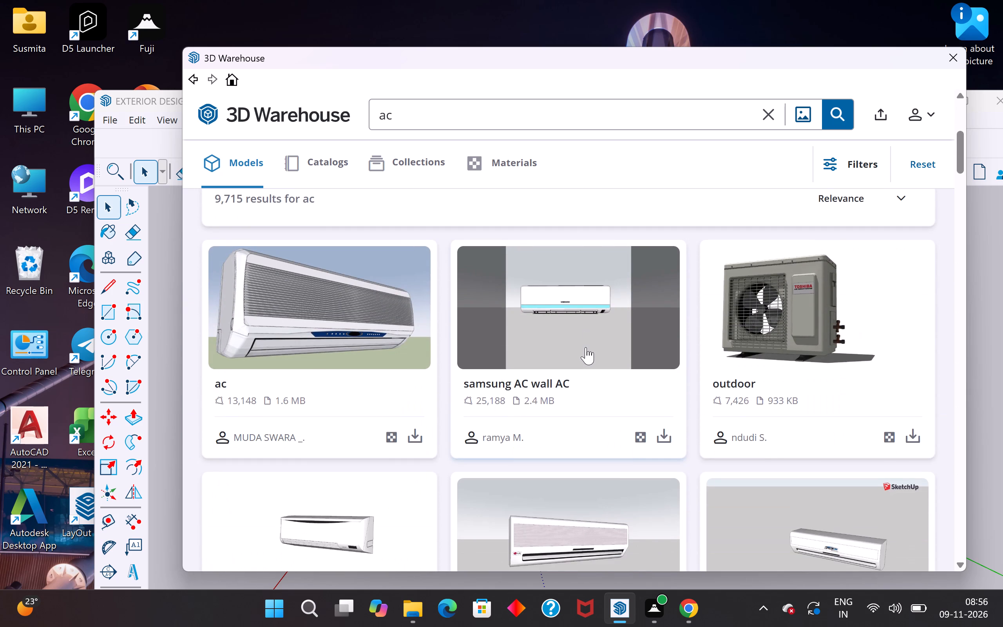
{"action": "scroll", "coordinate": [586, 347], "scroll_direction": "down", "scroll_amount": 3}
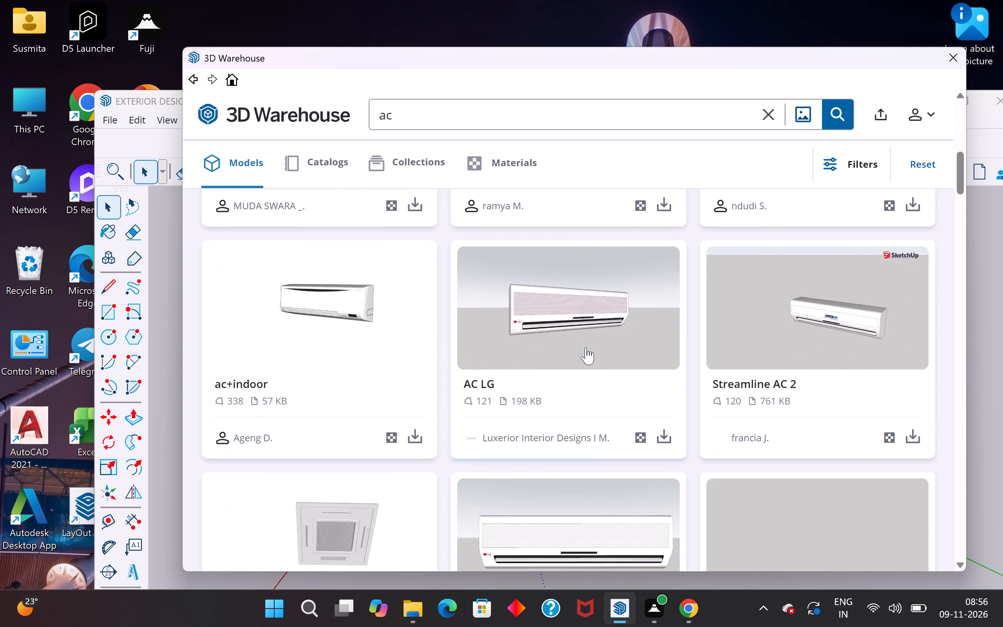
{"action": "scroll", "coordinate": [586, 347], "scroll_direction": "down", "scroll_amount": 2}
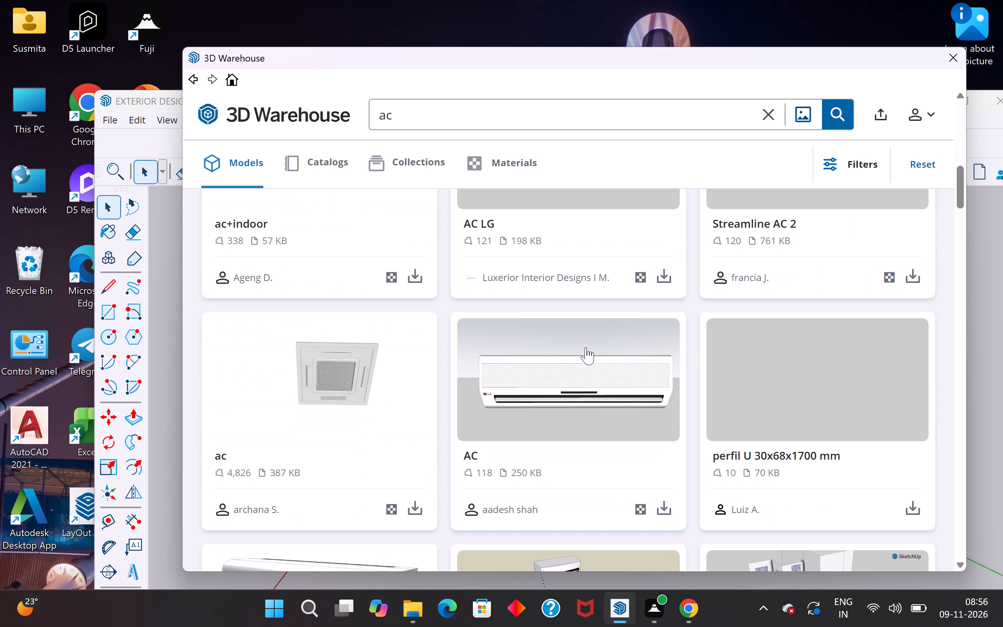
{"action": "scroll", "coordinate": [575, 362], "scroll_direction": "down", "scroll_amount": 4}
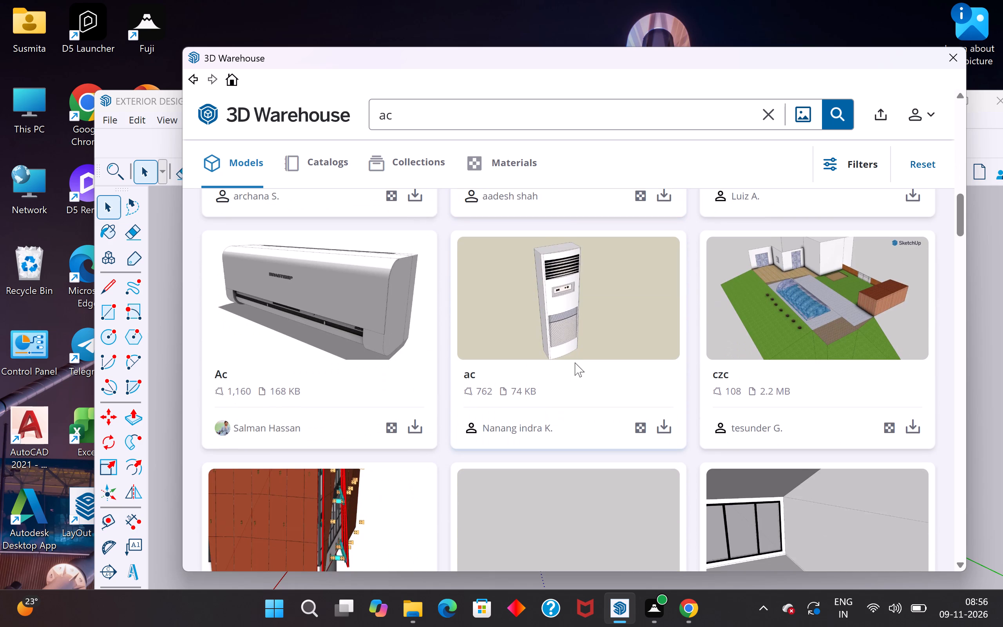
{"action": "scroll", "coordinate": [575, 362], "scroll_direction": "down", "scroll_amount": 2}
{"action": "scroll", "coordinate": [575, 362], "scroll_direction": "up", "scroll_amount": 1}
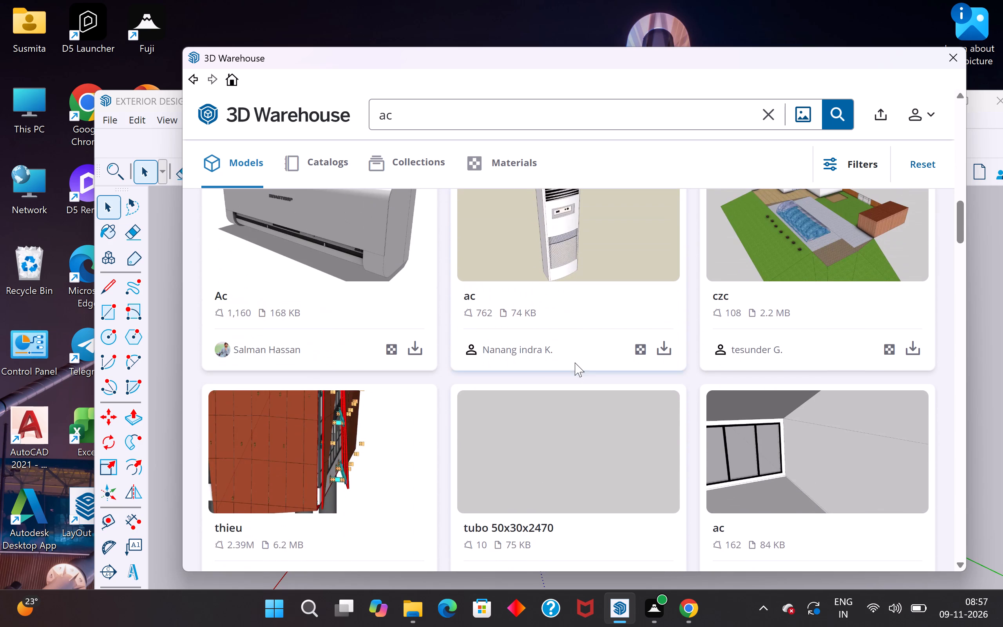
{"action": "scroll", "coordinate": [575, 362], "scroll_direction": "up", "scroll_amount": 3}
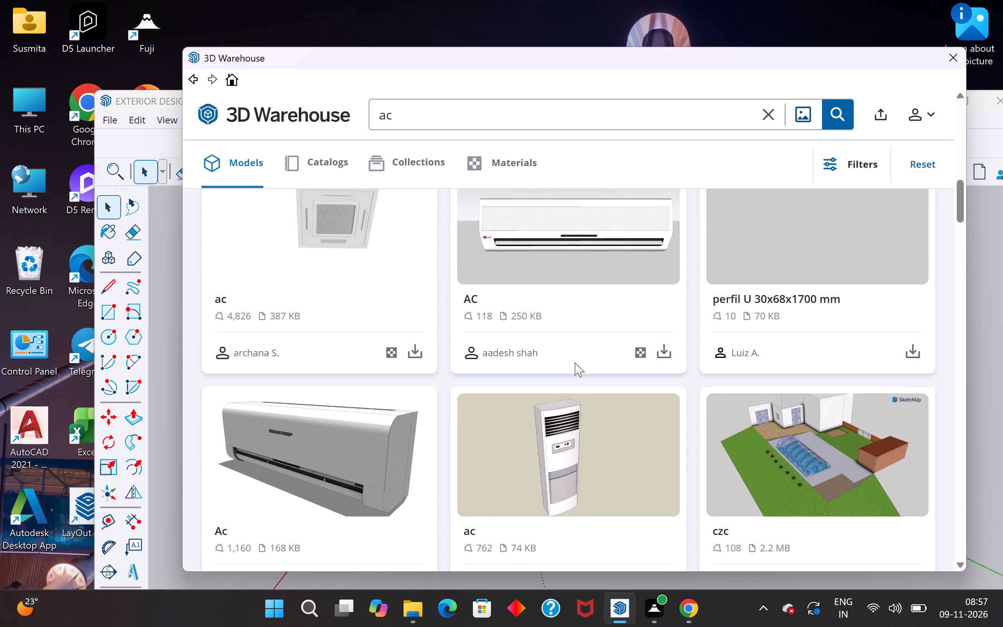
{"action": "scroll", "coordinate": [575, 362], "scroll_direction": "down", "scroll_amount": 1}
{"action": "left_click", "coordinate": [413, 502]}
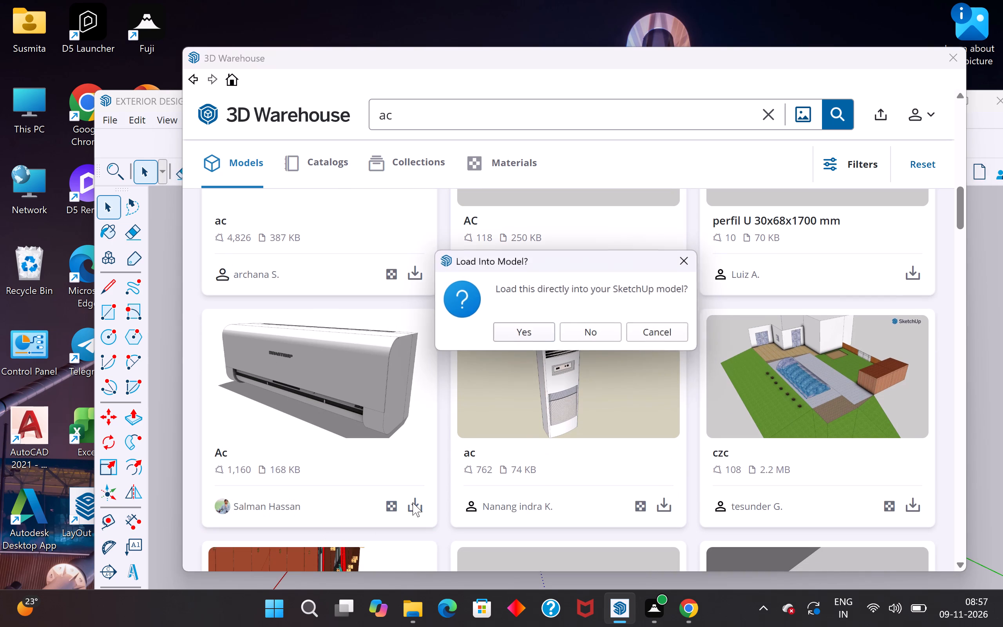
{"action": "left_click", "coordinate": [523, 339]}
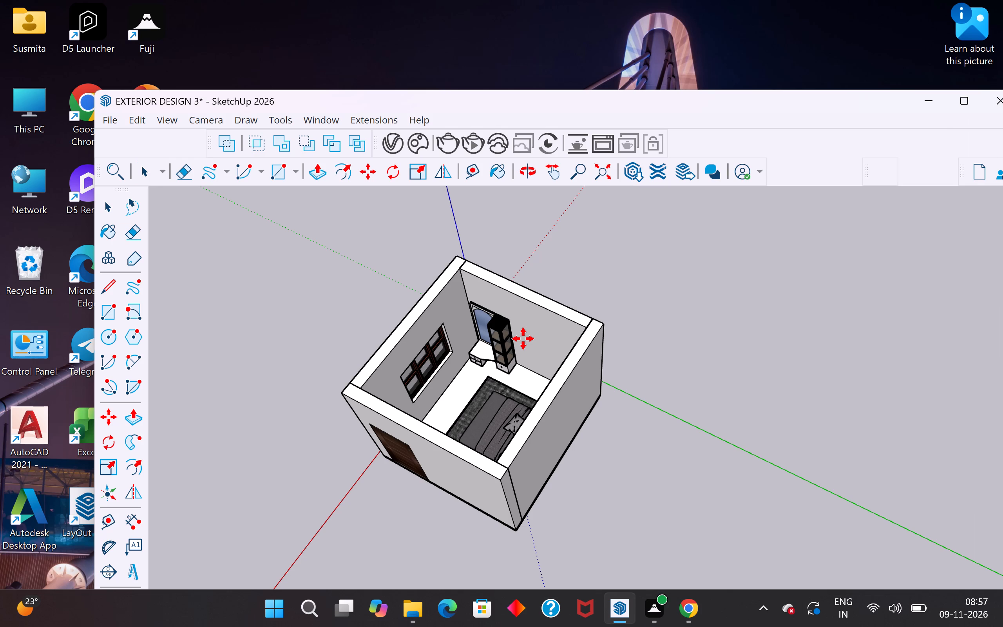
{"action": "scroll", "coordinate": [503, 424], "scroll_direction": "down", "scroll_amount": 1}
{"action": "scroll", "coordinate": [752, 304], "scroll_direction": "down", "scroll_amount": 8}
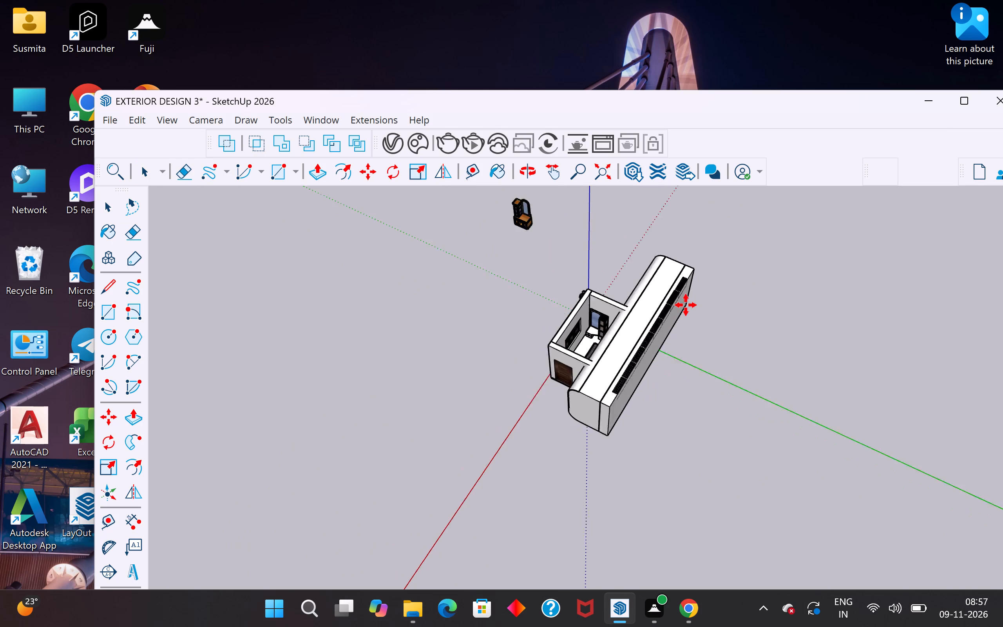
{"action": "scroll", "coordinate": [686, 305], "scroll_direction": "down", "scroll_amount": 2}
{"action": "left_click", "coordinate": [773, 320]}
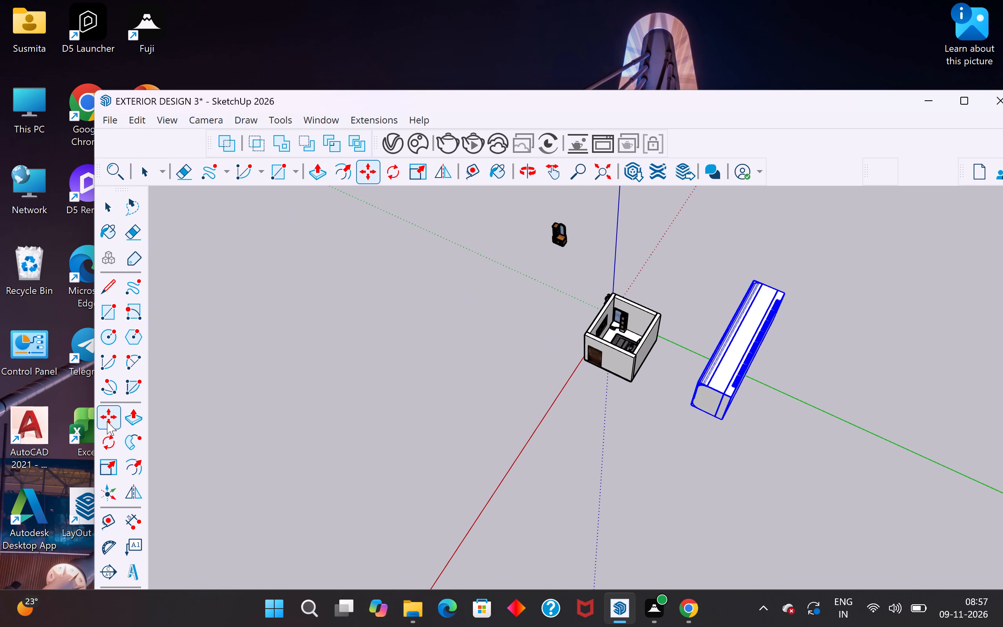
Rotate the air conditioner about its near bottom corner from the red to the green axis, parallel to the door wall, and deselect it.
{"action": "left_click", "coordinate": [107, 444]}
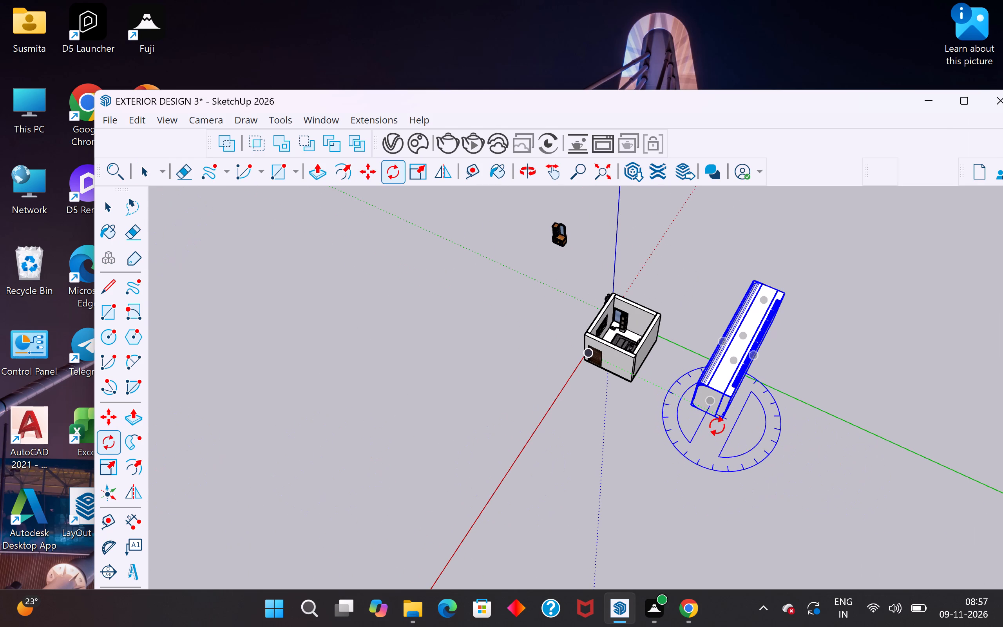
{"action": "left_click", "coordinate": [717, 426]}
{"action": "left_click", "coordinate": [664, 505]}
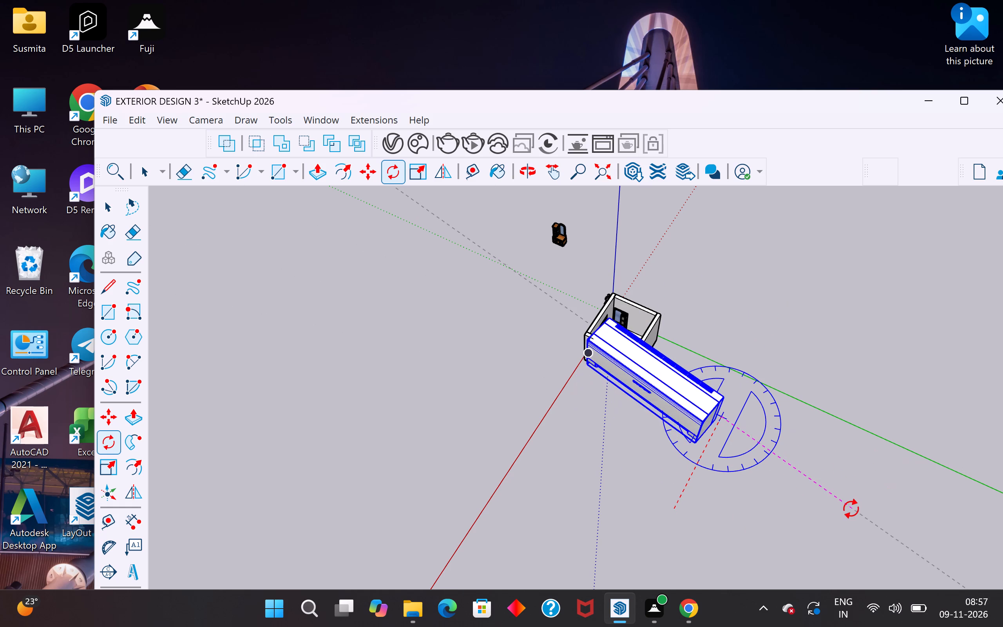
{"action": "left_click", "coordinate": [874, 495]}
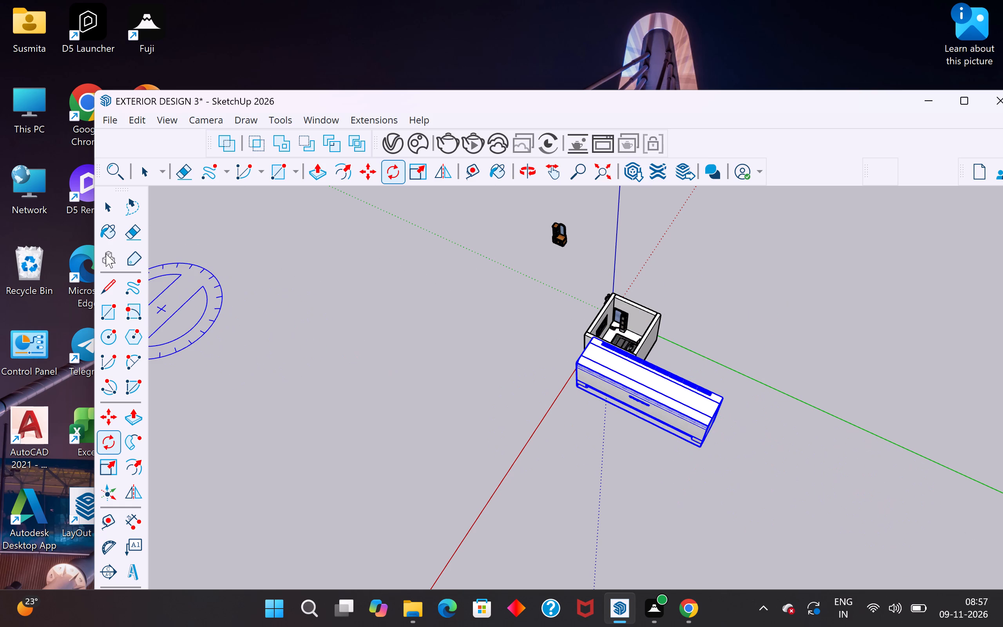
{"action": "left_click", "coordinate": [114, 209]}
{"action": "left_click", "coordinate": [259, 342]}
Scale the oversized air conditioner down uniformly about its centre until it is shorter than the door wall, and clear the selection.
{"action": "middle_click_drag", "start_coordinate": [652, 447], "coordinate": [747, 208]}
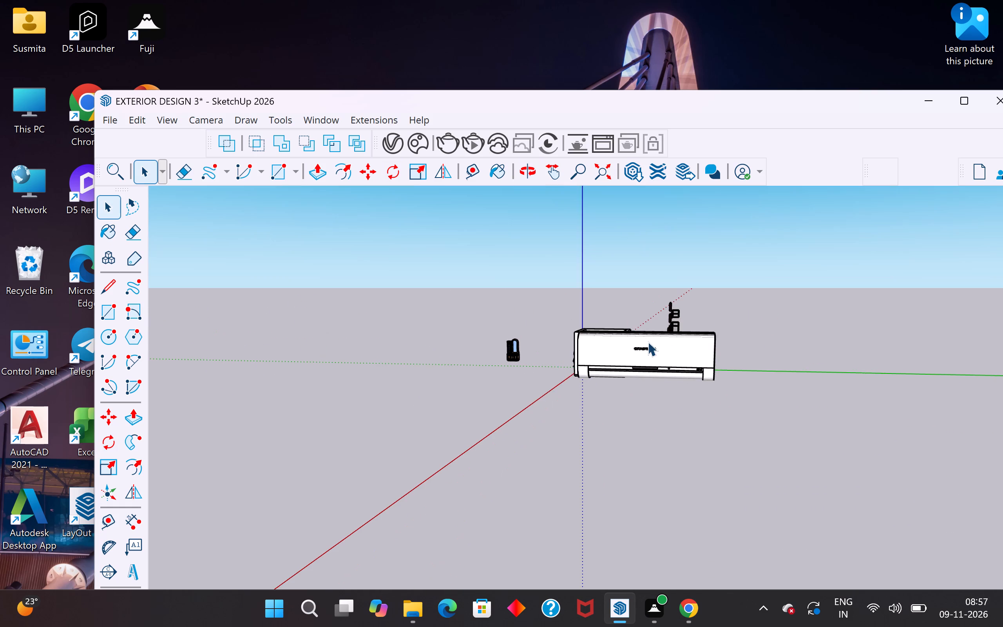
{"action": "scroll", "coordinate": [644, 335], "scroll_direction": "up", "scroll_amount": 9}
{"action": "left_click", "coordinate": [646, 352]}
{"action": "key", "text": "s"}
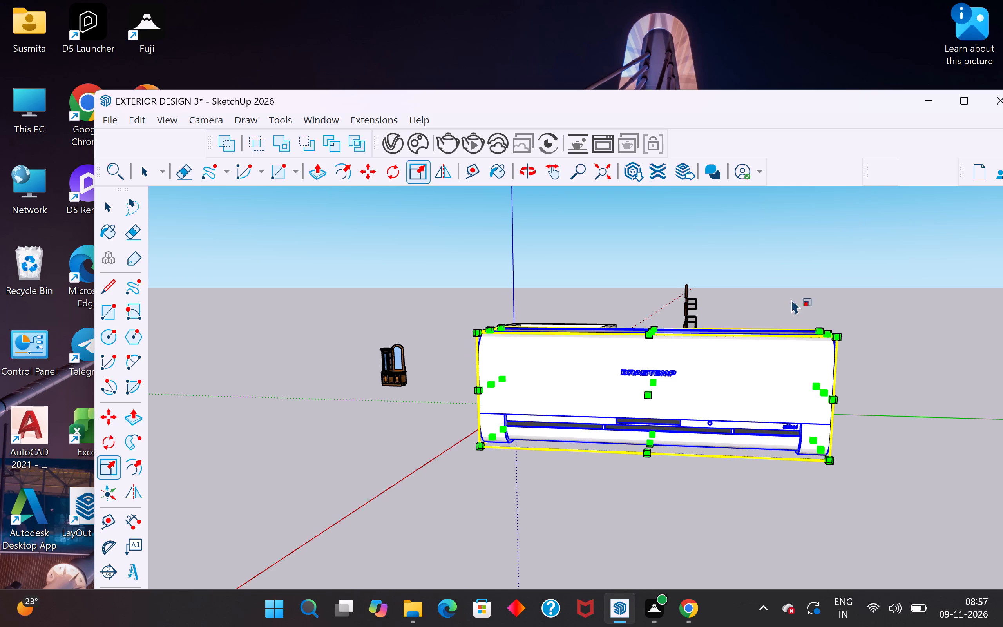
{"action": "left_click_drag", "start_coordinate": [834, 336], "coordinate": [789, 350], "text": "ctrl"}
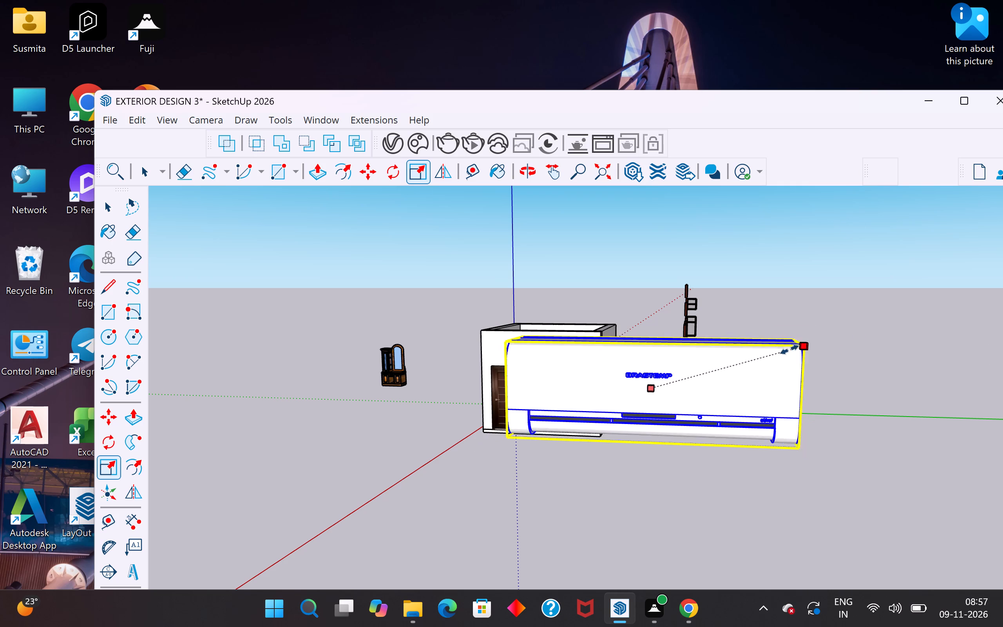
{"action": "left_click_drag", "start_coordinate": [789, 350], "coordinate": [688, 380], "text": "ctrl"}
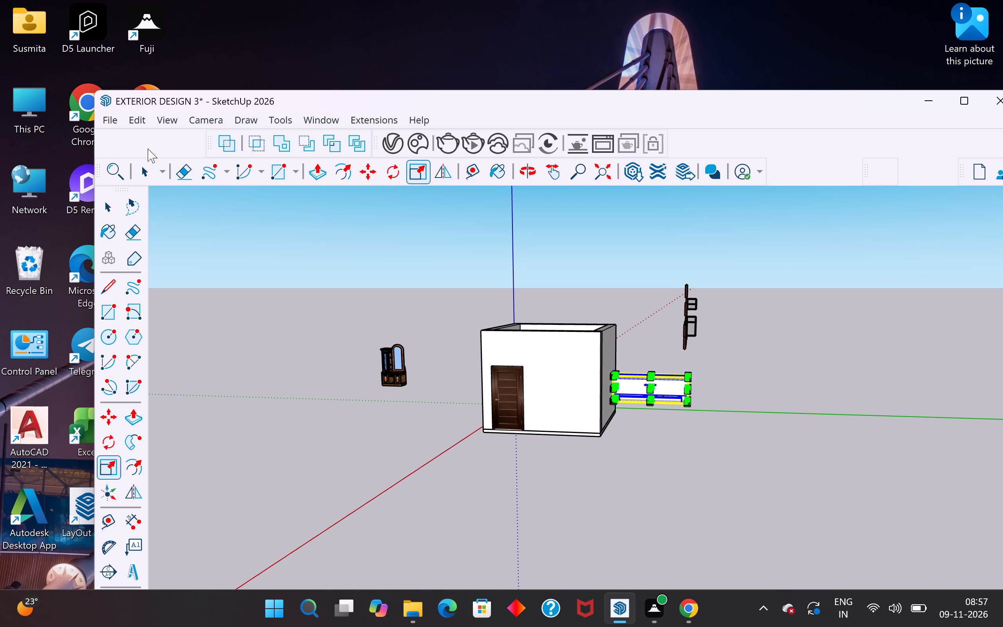
{"action": "left_click", "coordinate": [103, 215]}
{"action": "left_click", "coordinate": [221, 294]}
Scale the air conditioner down uniformly about its centre again, to about a third of the door wall's width, and deselect it.
{"action": "left_click", "coordinate": [625, 382]}
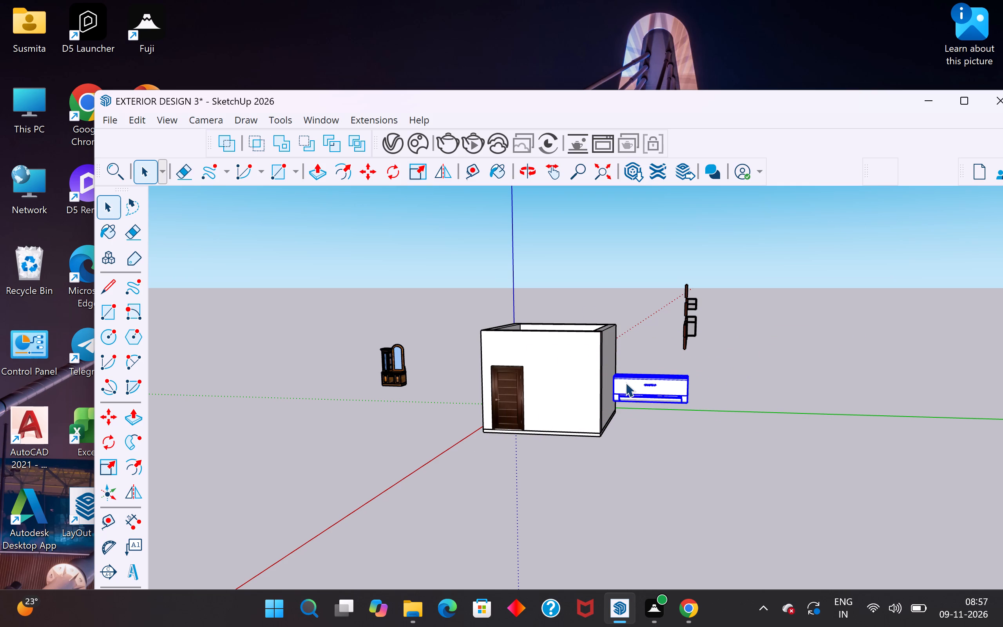
{"action": "middle_click_drag", "start_coordinate": [835, 371], "coordinate": [750, 445]}
{"action": "scroll", "coordinate": [750, 445], "scroll_direction": "up", "scroll_amount": 1}
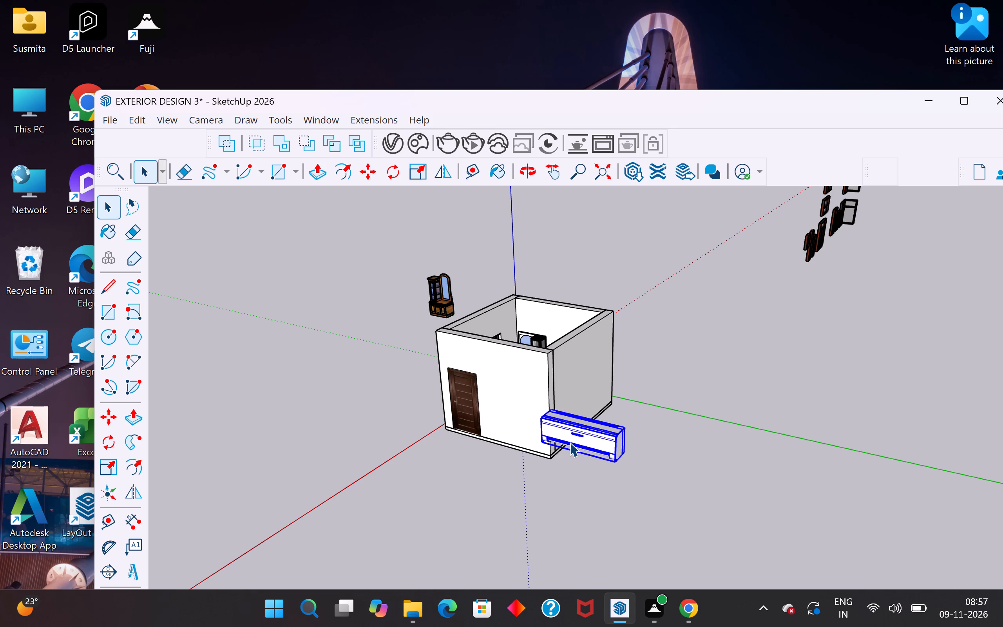
{"action": "key", "text": "s"}
{"action": "middle_click_drag", "start_coordinate": [571, 526], "coordinate": [753, 437]}
{"action": "scroll", "coordinate": [835, 339], "scroll_direction": "up", "scroll_amount": 1}
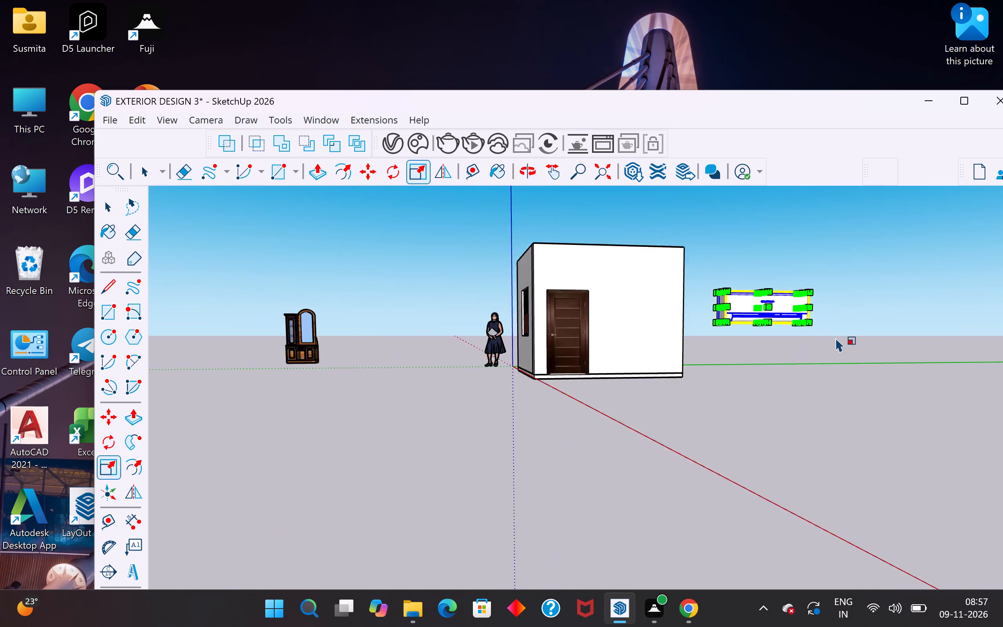
{"action": "scroll", "coordinate": [835, 338], "scroll_direction": "up", "scroll_amount": 3}
{"action": "middle_click_drag", "start_coordinate": [745, 373], "coordinate": [713, 397]}
{"action": "scroll", "coordinate": [713, 397], "scroll_direction": "up", "scroll_amount": 1}
{"action": "scroll", "coordinate": [583, 386], "scroll_direction": "up", "scroll_amount": 1}
{"action": "middle_click_drag", "start_coordinate": [572, 390], "coordinate": [567, 384]}
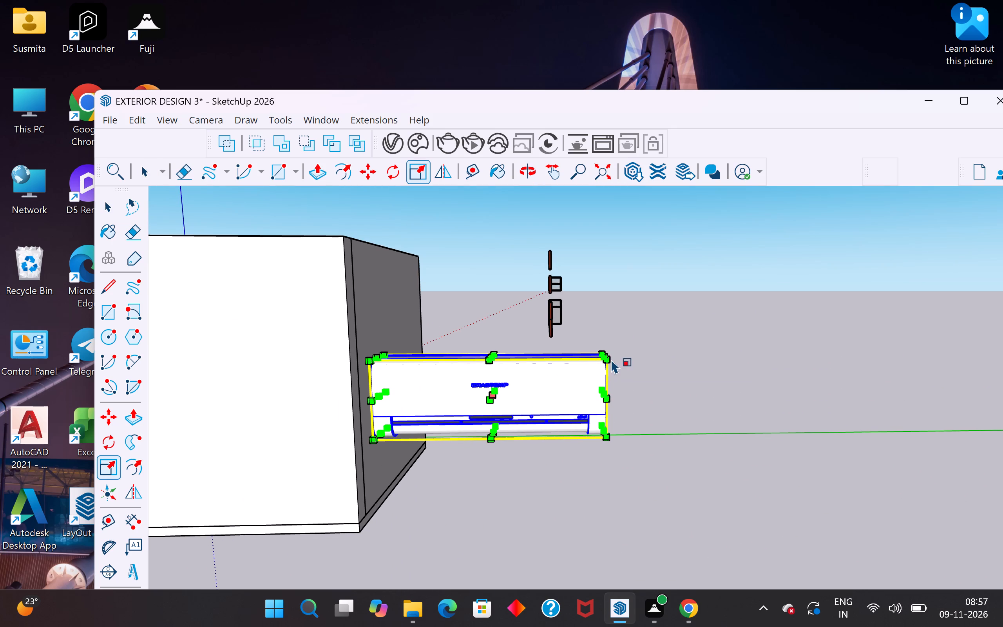
{"action": "left_click_drag", "start_coordinate": [607, 361], "coordinate": [560, 380], "text": "ctrl"}
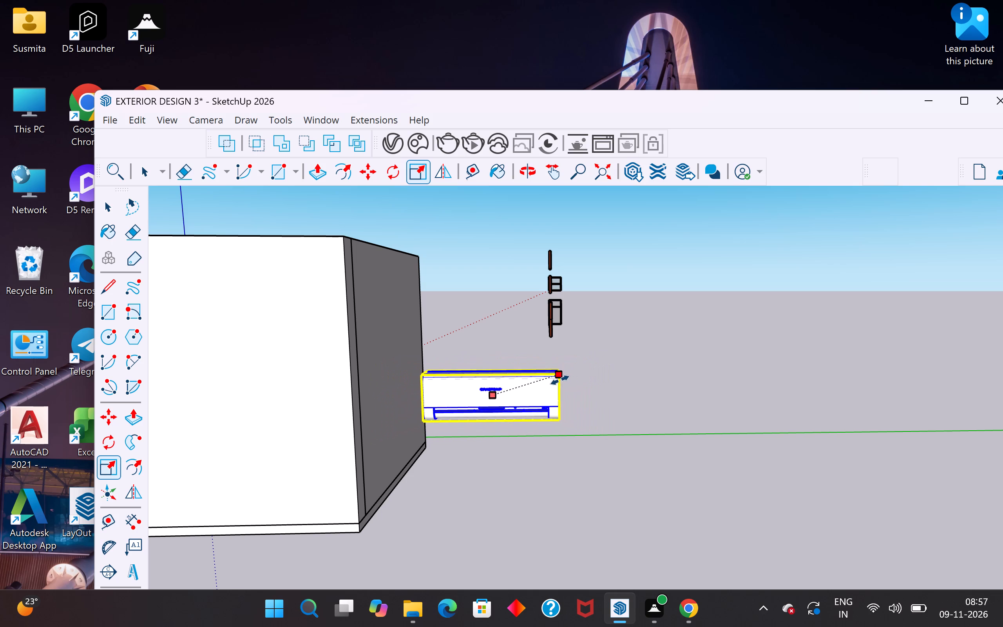
{"action": "left_click_drag", "start_coordinate": [560, 380], "coordinate": [559, 381], "text": "ctrl"}
{"action": "left_click", "coordinate": [106, 205]}
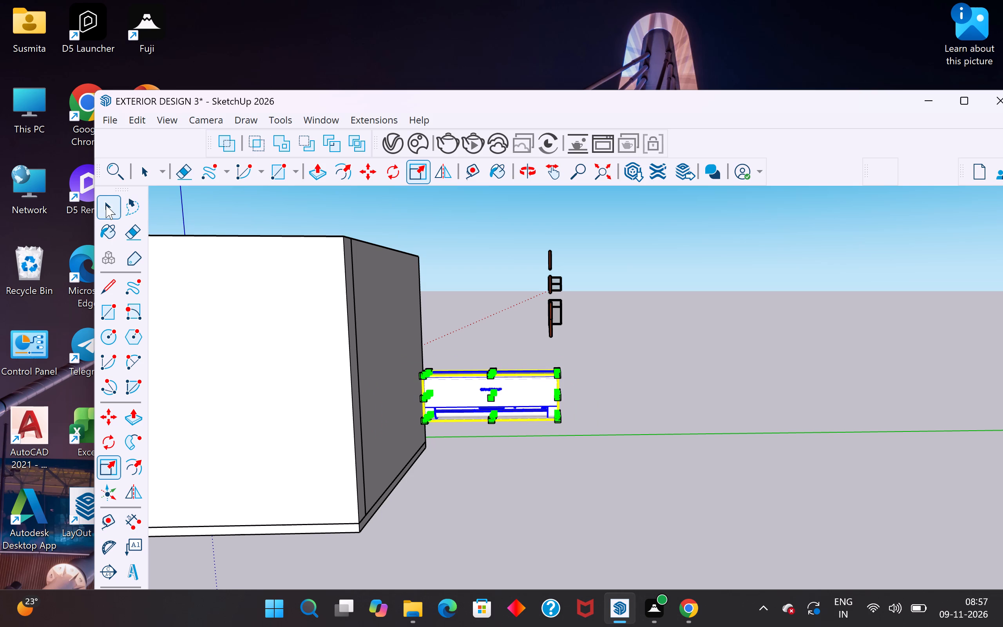
{"action": "left_click", "coordinate": [507, 304]}
Rotate the air conditioner about its near bottom corner from the green to the red axis, perpendicular to the door wall, and deselect it.
{"action": "left_click", "coordinate": [522, 395]}
{"action": "middle_click_drag", "start_coordinate": [718, 412], "coordinate": [701, 491]}
{"action": "scroll", "coordinate": [728, 295], "scroll_direction": "down", "scroll_amount": 10}
{"action": "middle_click_drag", "start_coordinate": [718, 363], "coordinate": [699, 388]}
{"action": "scroll", "coordinate": [659, 443], "scroll_direction": "up", "scroll_amount": 1}
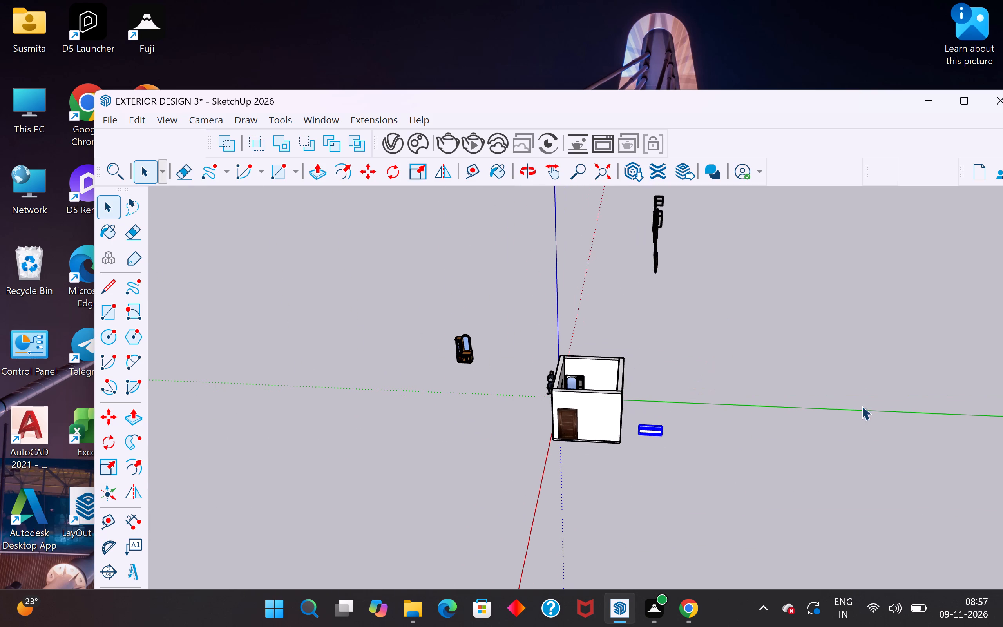
{"action": "left_click", "coordinate": [108, 441]}
{"action": "scroll", "coordinate": [608, 474], "scroll_direction": "up", "scroll_amount": 8}
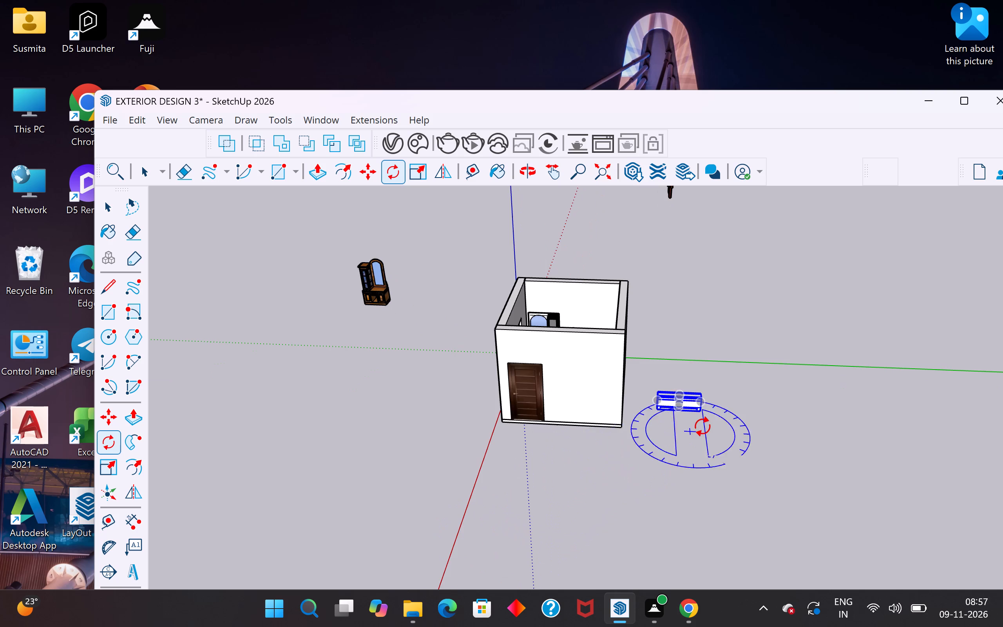
{"action": "scroll", "coordinate": [702, 426], "scroll_direction": "up", "scroll_amount": 4}
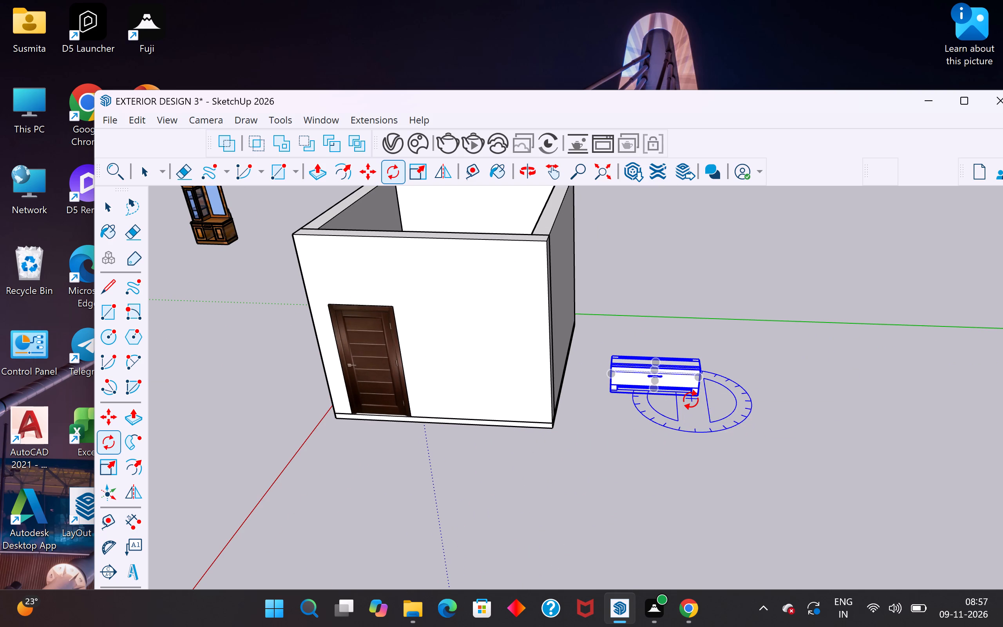
{"action": "left_click", "coordinate": [691, 399]}
{"action": "left_click", "coordinate": [823, 397]}
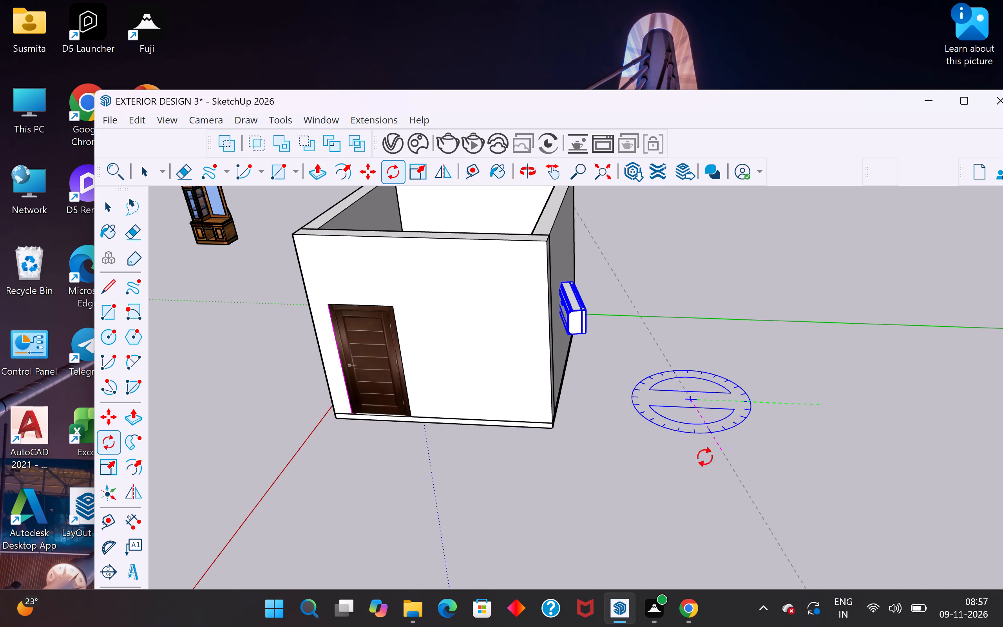
{"action": "left_click", "coordinate": [694, 458]}
{"action": "left_click", "coordinate": [111, 209]}
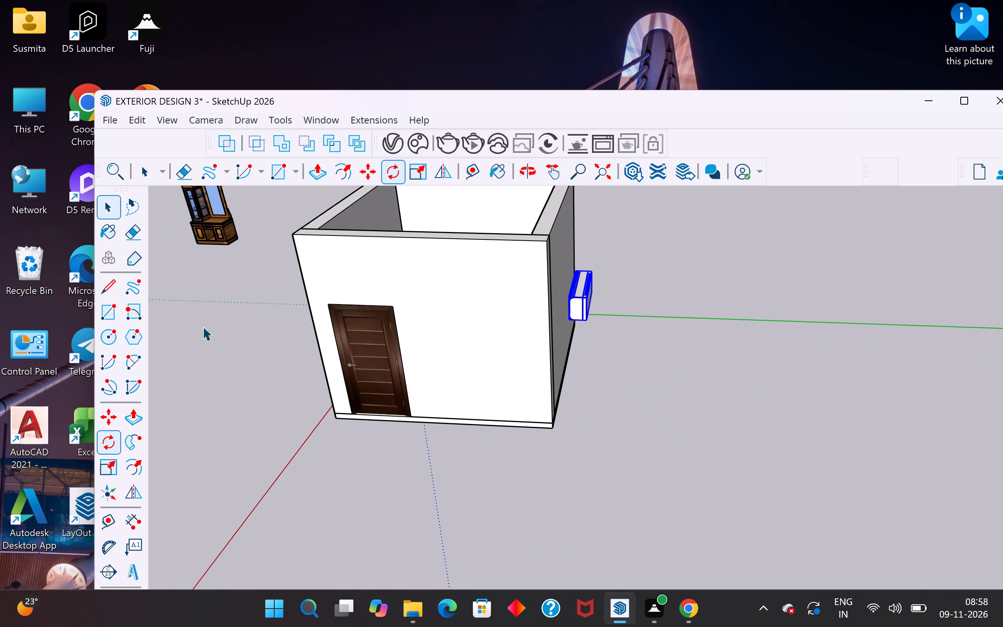
{"action": "left_click", "coordinate": [225, 353]}
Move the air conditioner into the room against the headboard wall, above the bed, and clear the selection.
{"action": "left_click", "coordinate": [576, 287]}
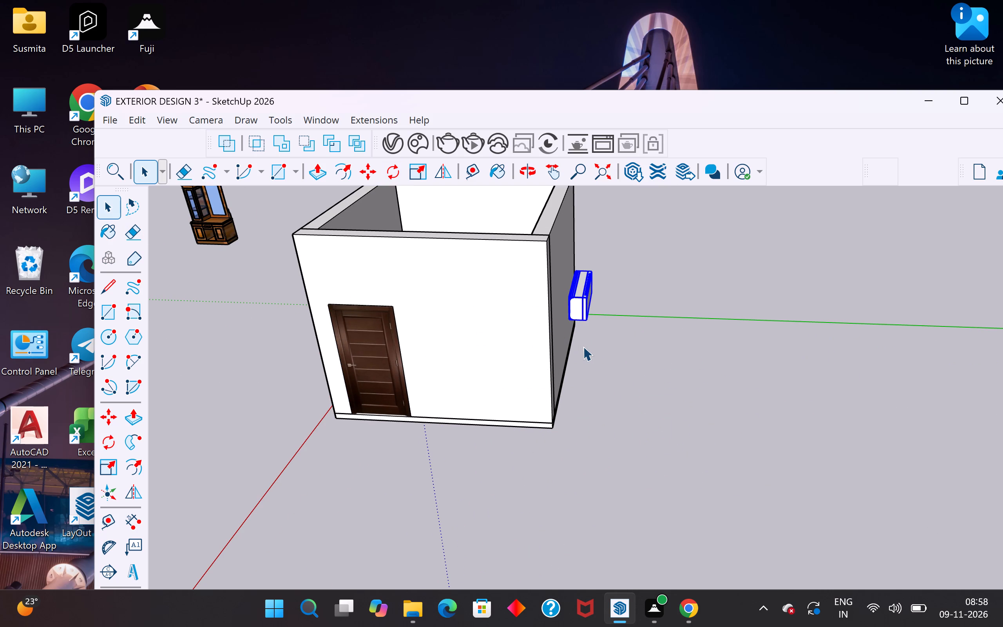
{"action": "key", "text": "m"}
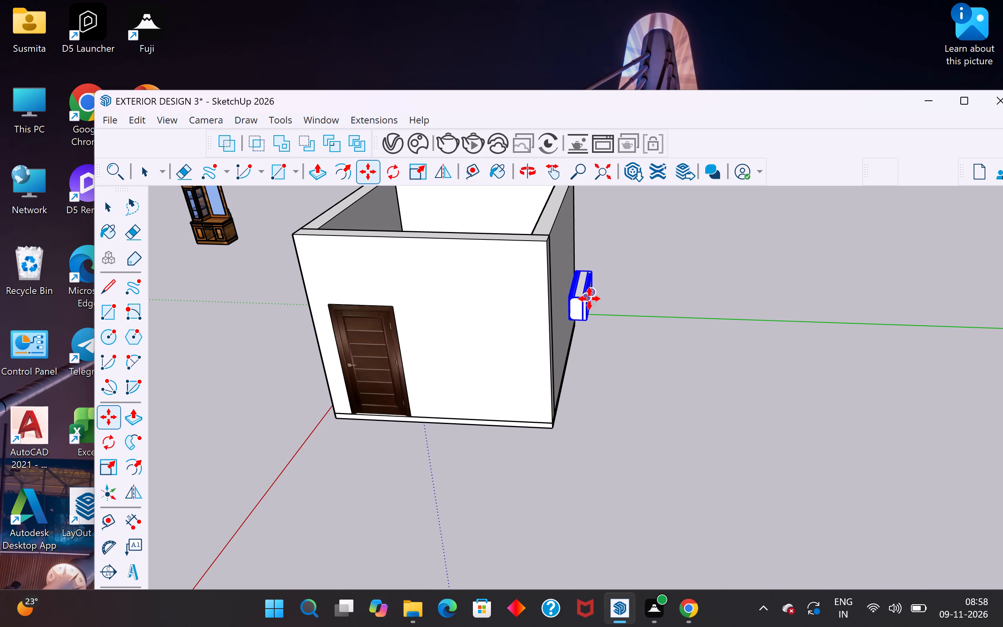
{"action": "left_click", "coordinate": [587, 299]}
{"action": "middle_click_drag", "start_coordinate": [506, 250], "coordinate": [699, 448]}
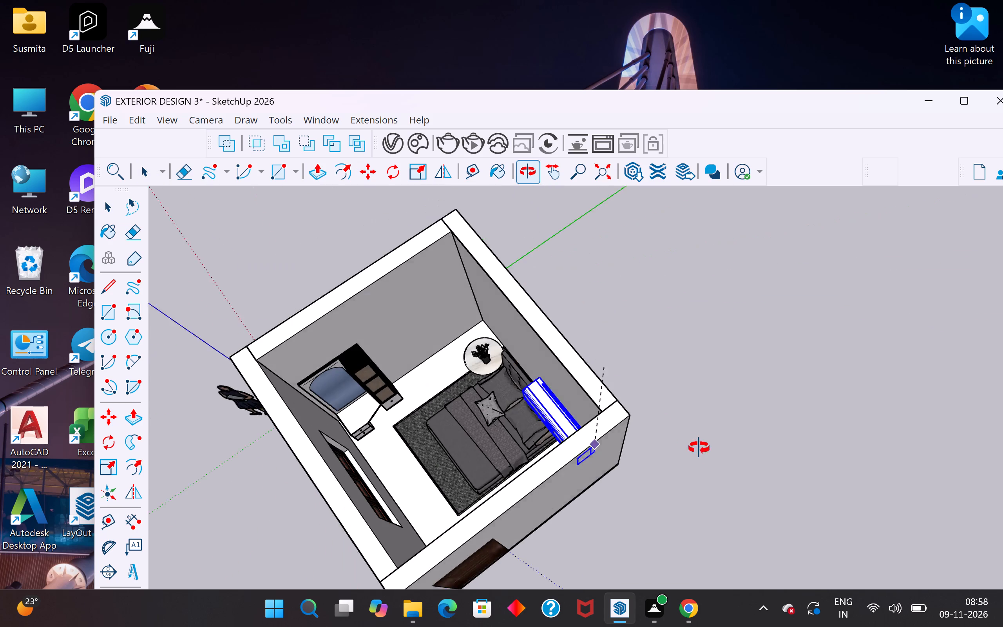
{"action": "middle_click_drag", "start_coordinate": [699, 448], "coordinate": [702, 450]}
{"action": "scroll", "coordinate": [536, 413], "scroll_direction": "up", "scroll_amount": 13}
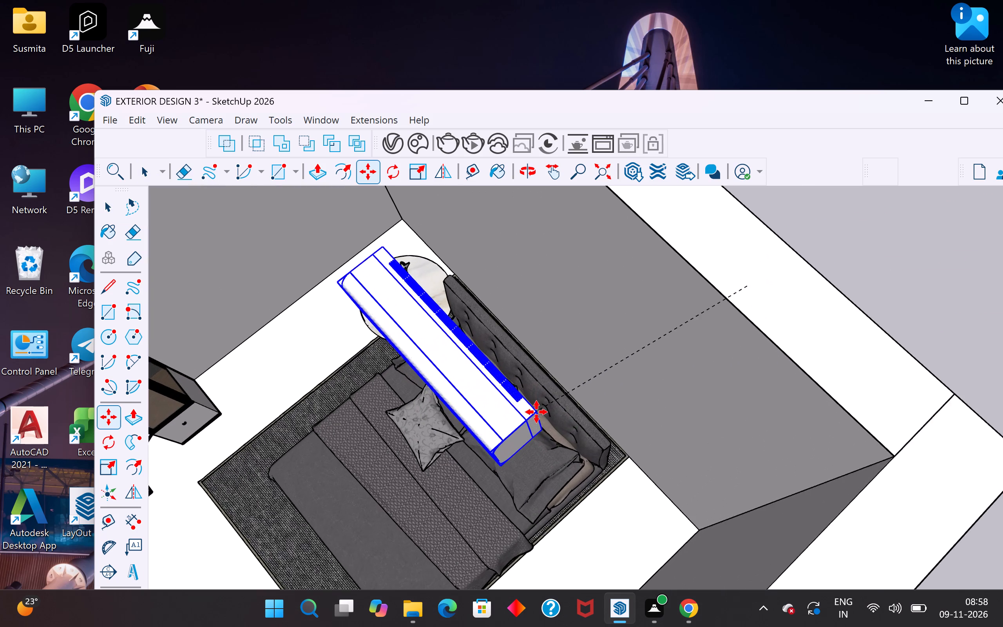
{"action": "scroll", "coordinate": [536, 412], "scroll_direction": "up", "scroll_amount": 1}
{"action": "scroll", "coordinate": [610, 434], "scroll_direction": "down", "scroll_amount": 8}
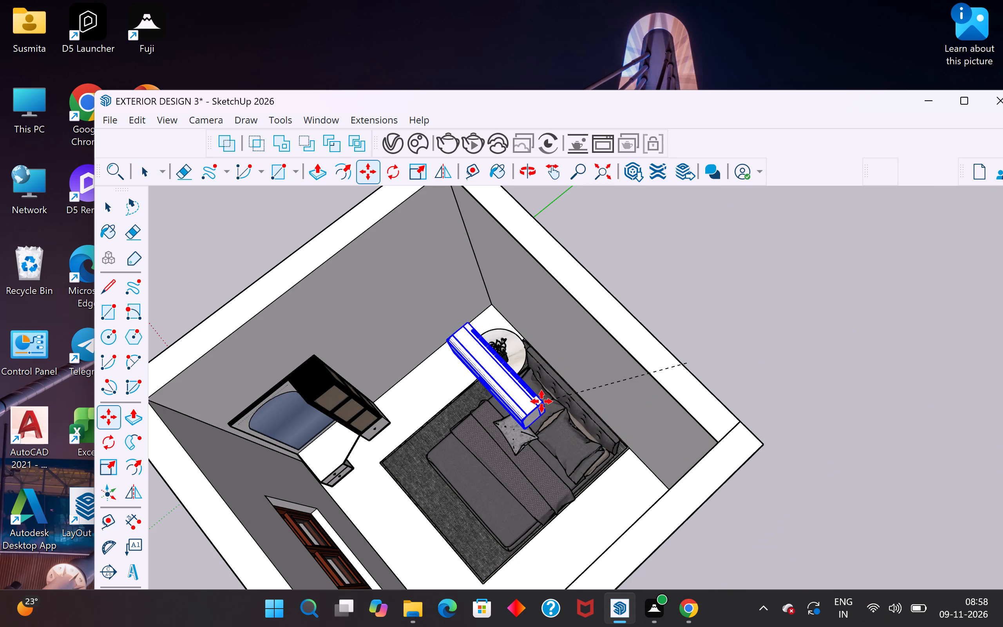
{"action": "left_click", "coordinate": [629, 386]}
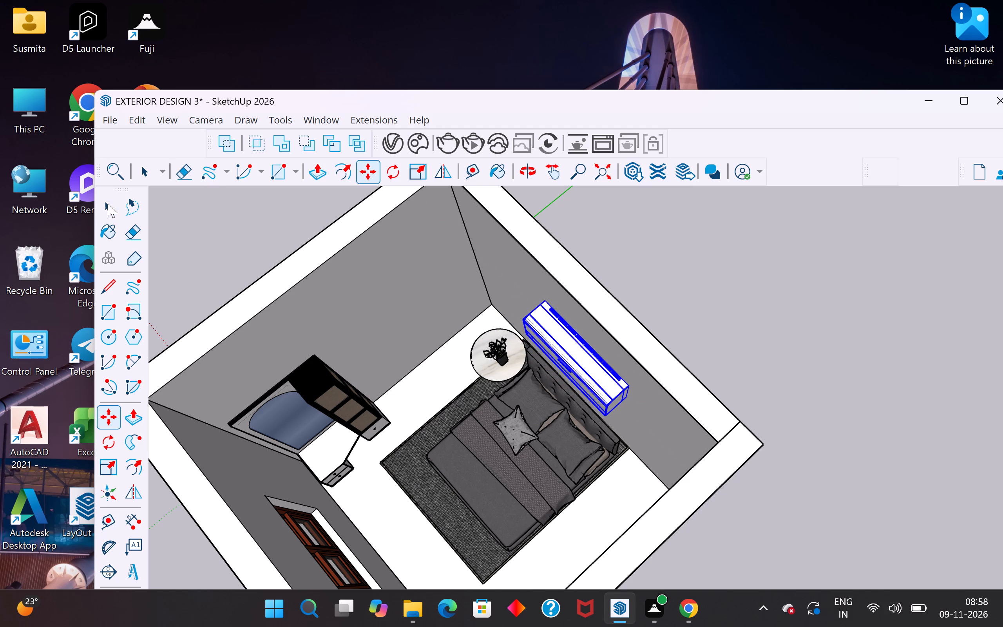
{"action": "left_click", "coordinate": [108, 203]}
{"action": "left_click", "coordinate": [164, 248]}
Rotate the air conditioner about a quarter turn around its top end edge, parallel to the door wall and facing into the room, and deselect it.
{"action": "scroll", "coordinate": [496, 371], "scroll_direction": "up", "scroll_amount": 4}
{"action": "scroll", "coordinate": [462, 449], "scroll_direction": "down", "scroll_amount": 3}
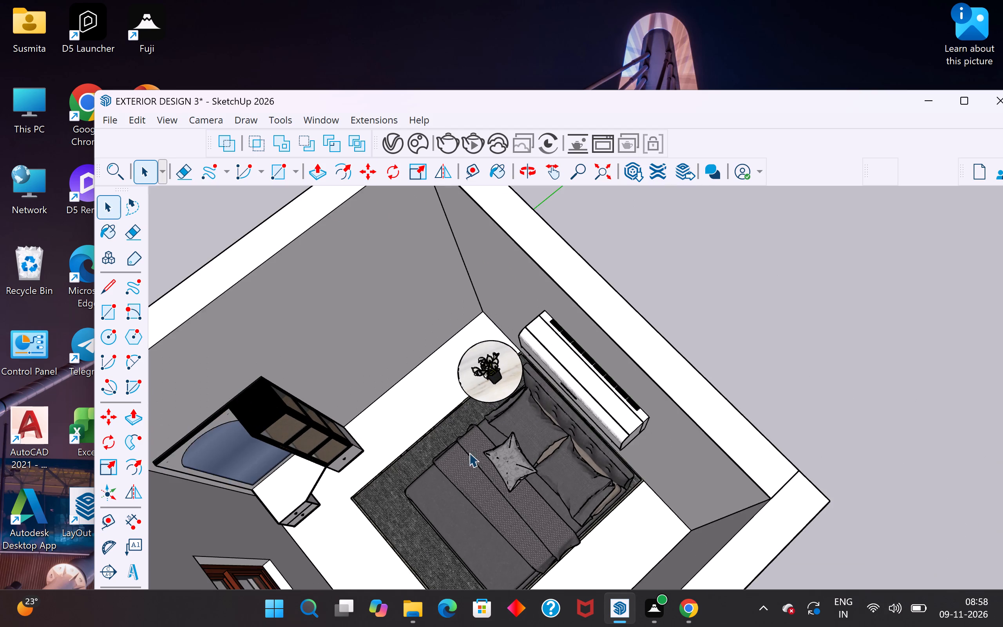
{"action": "middle_click_drag", "start_coordinate": [487, 443], "coordinate": [801, 266]}
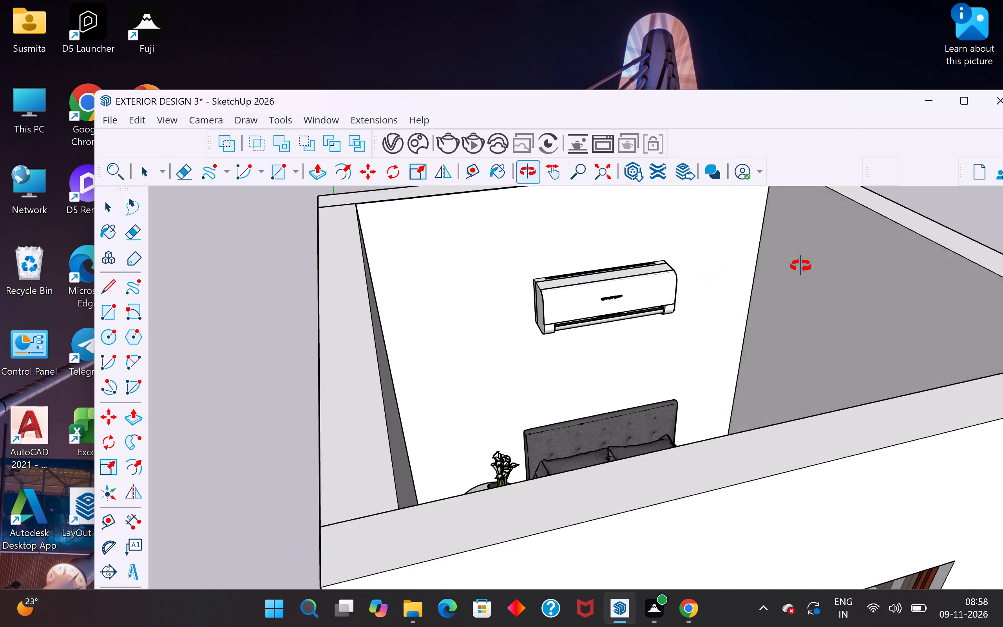
{"action": "middle_click_drag", "start_coordinate": [801, 266], "coordinate": [665, 331]}
{"action": "middle_click_drag", "start_coordinate": [613, 325], "coordinate": [684, 319]}
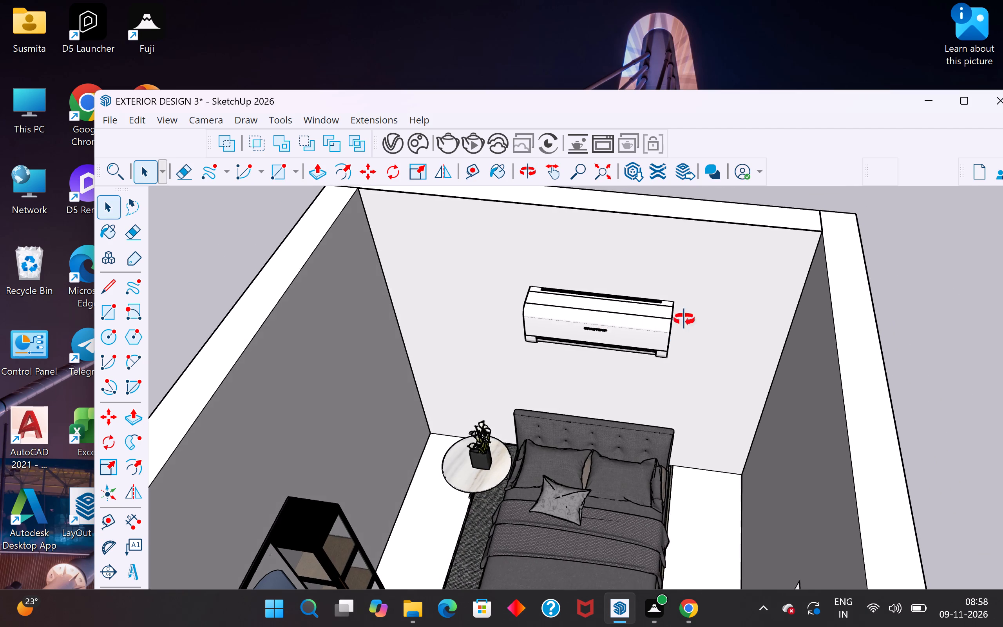
{"action": "middle_click_drag", "start_coordinate": [684, 319], "coordinate": [776, 310]}
{"action": "left_click", "coordinate": [611, 303]}
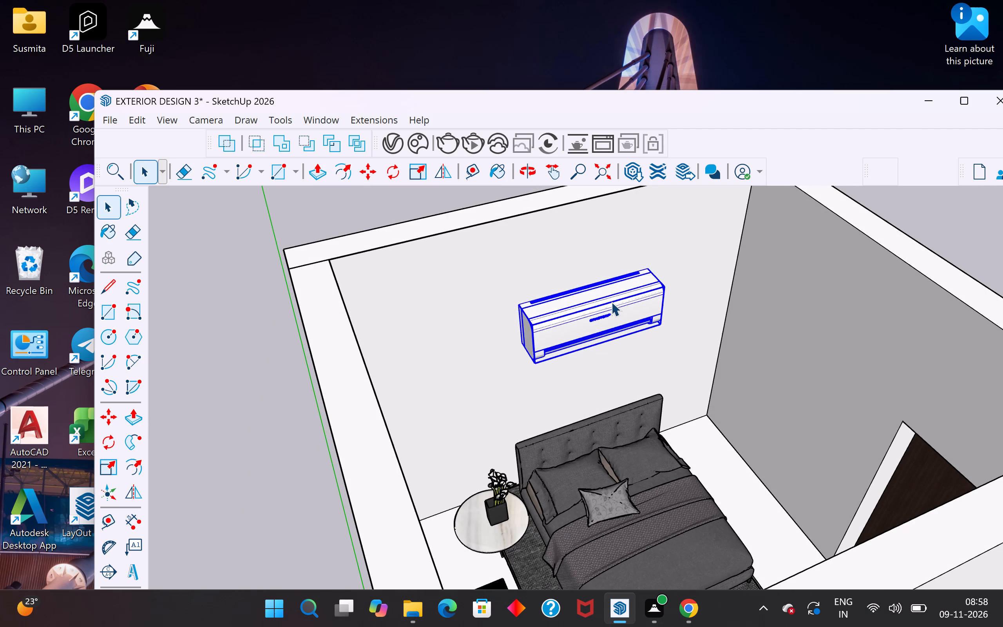
{"action": "left_click", "coordinate": [104, 441]}
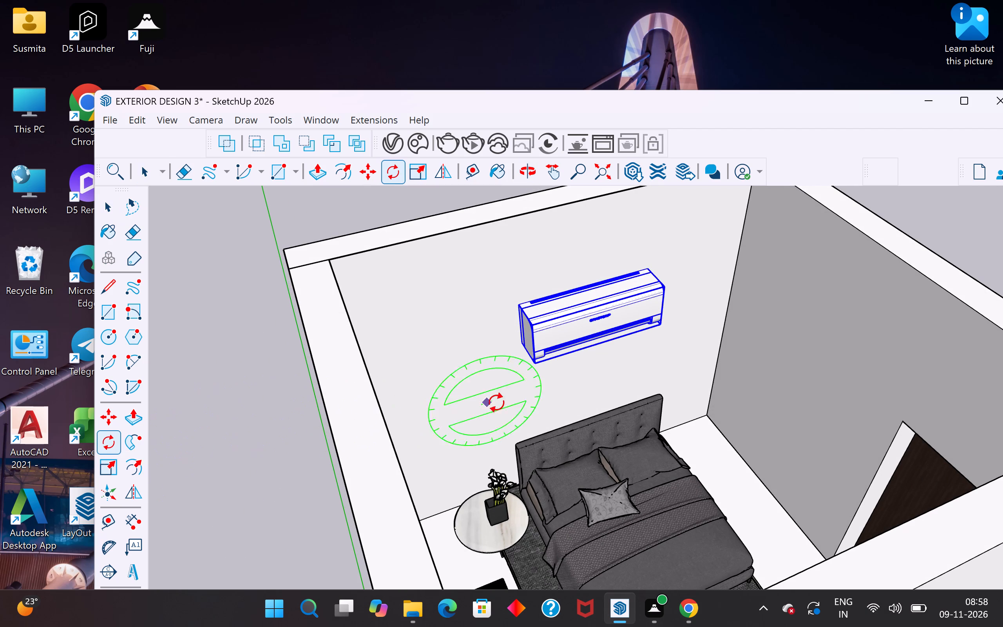
{"action": "scroll", "coordinate": [546, 307], "scroll_direction": "up", "scroll_amount": 4}
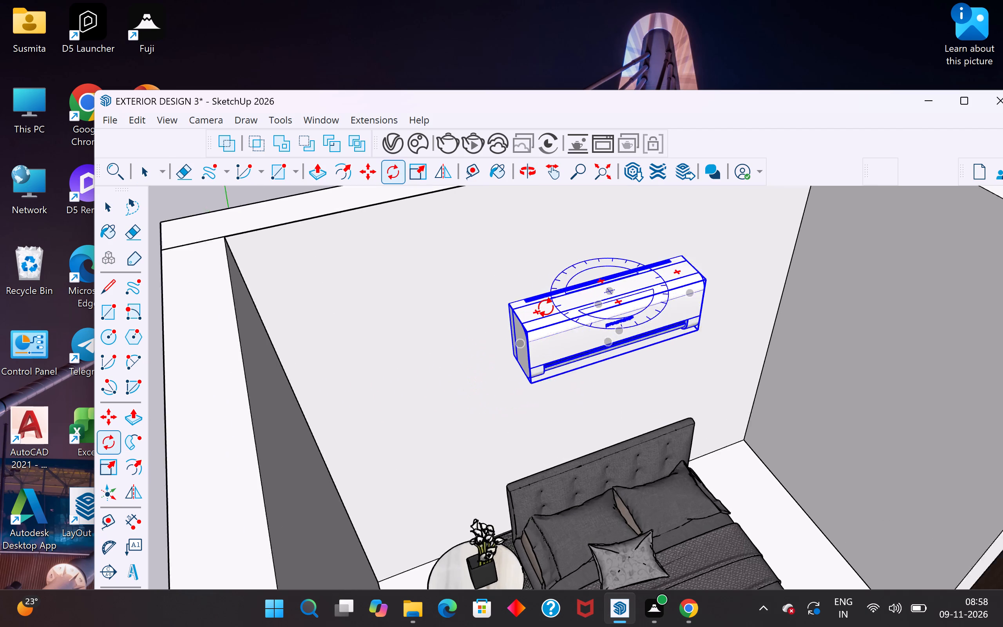
{"action": "scroll", "coordinate": [546, 307], "scroll_direction": "up", "scroll_amount": 2}
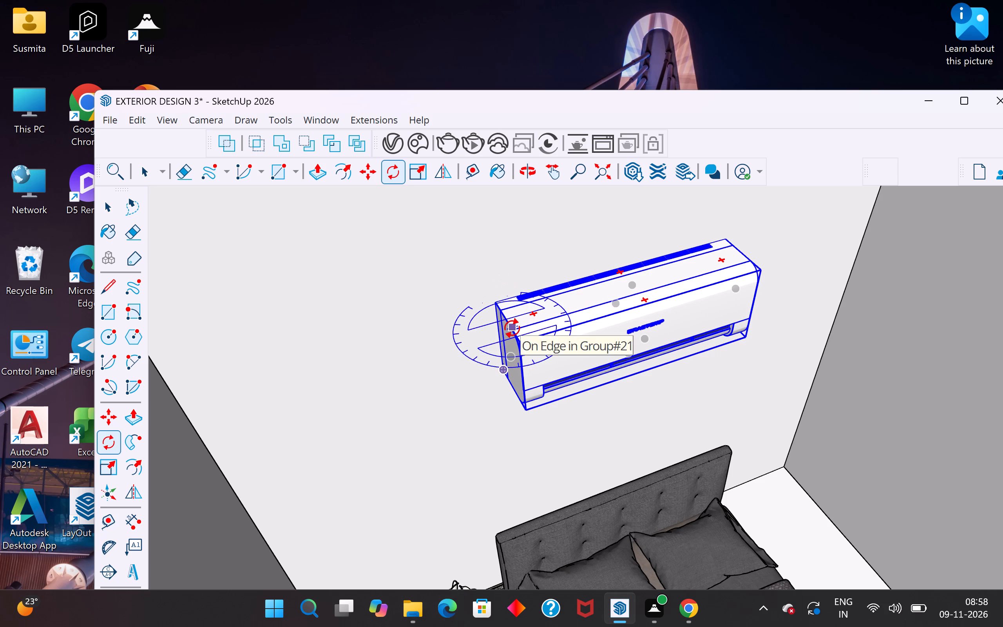
{"action": "left_click", "coordinate": [512, 328]}
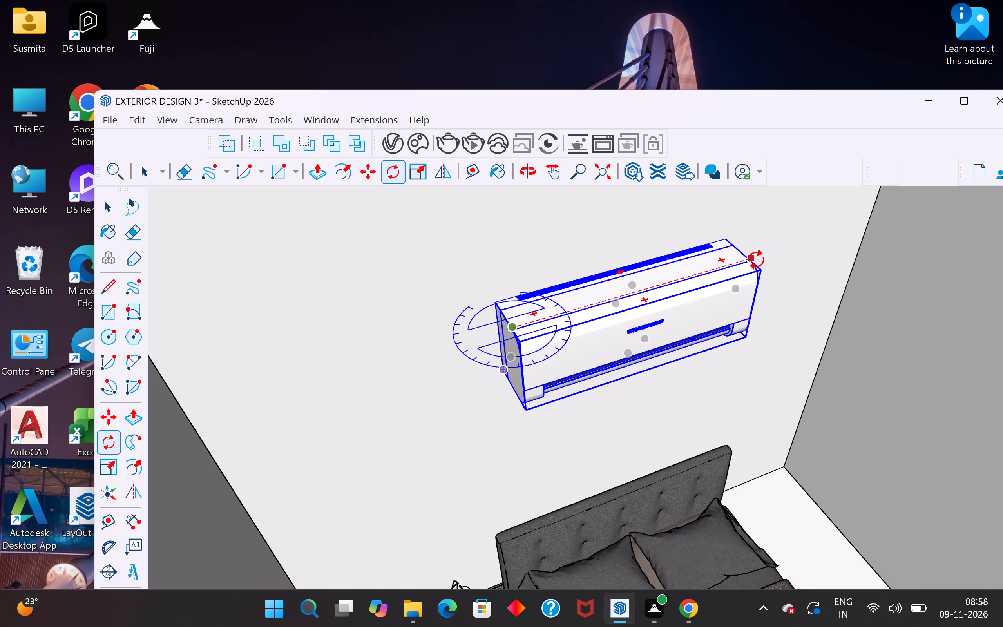
{"action": "left_click", "coordinate": [756, 259]}
{"action": "left_click", "coordinate": [549, 398]}
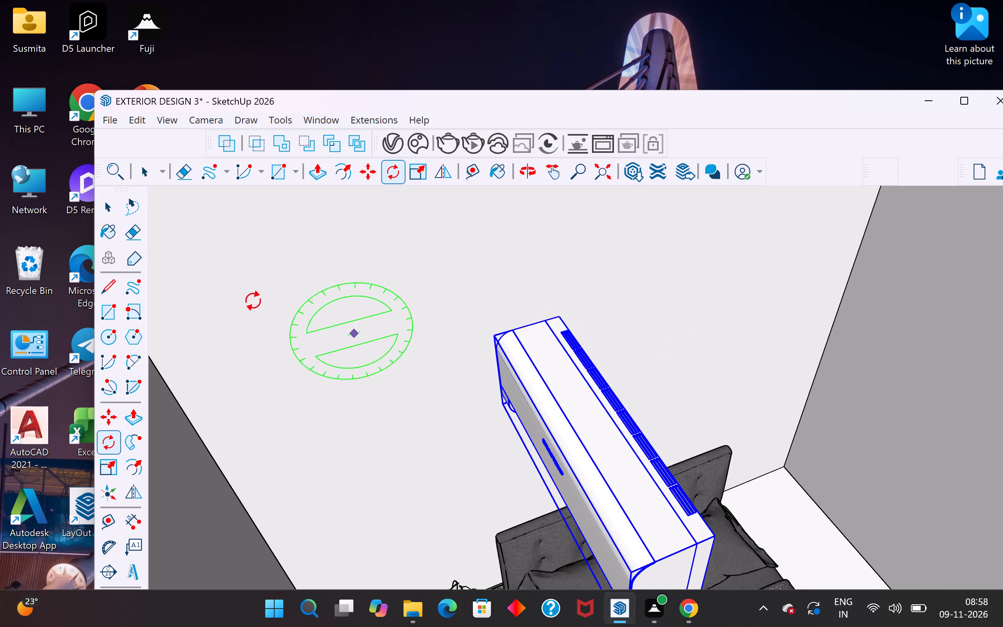
{"action": "left_click", "coordinate": [107, 208]}
{"action": "scroll", "coordinate": [509, 335], "scroll_direction": "down", "scroll_amount": 12}
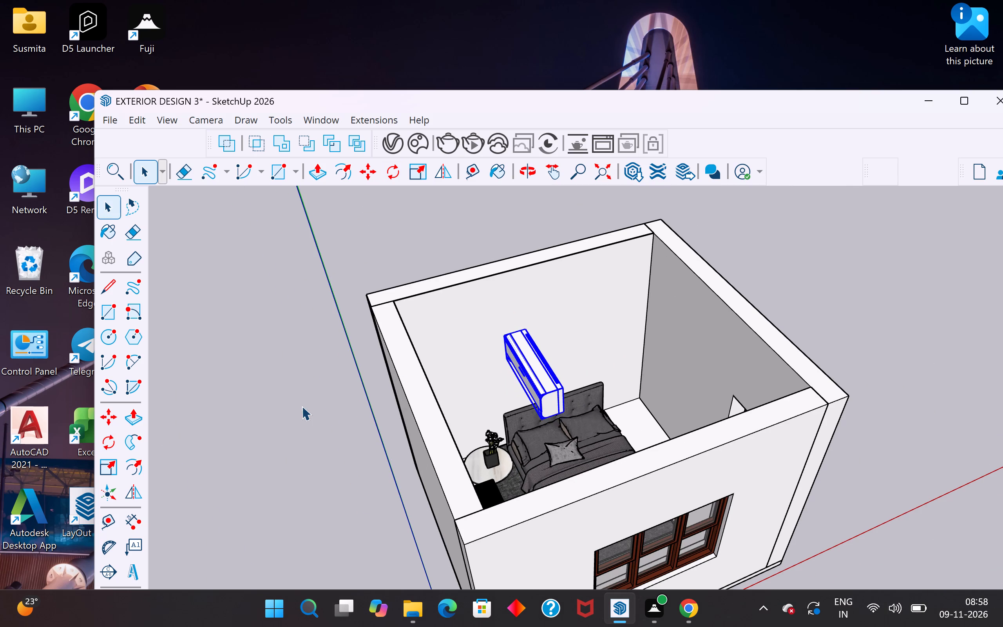
{"action": "left_click", "coordinate": [302, 406]}
Move the air conditioner by its rear top corner onto the inner door wall, between the bed corner and the door, and deselect it.
{"action": "left_click", "coordinate": [524, 359]}
{"action": "middle_click_drag", "start_coordinate": [481, 394], "coordinate": [719, 372]}
{"action": "scroll", "coordinate": [544, 387], "scroll_direction": "up", "scroll_amount": 5}
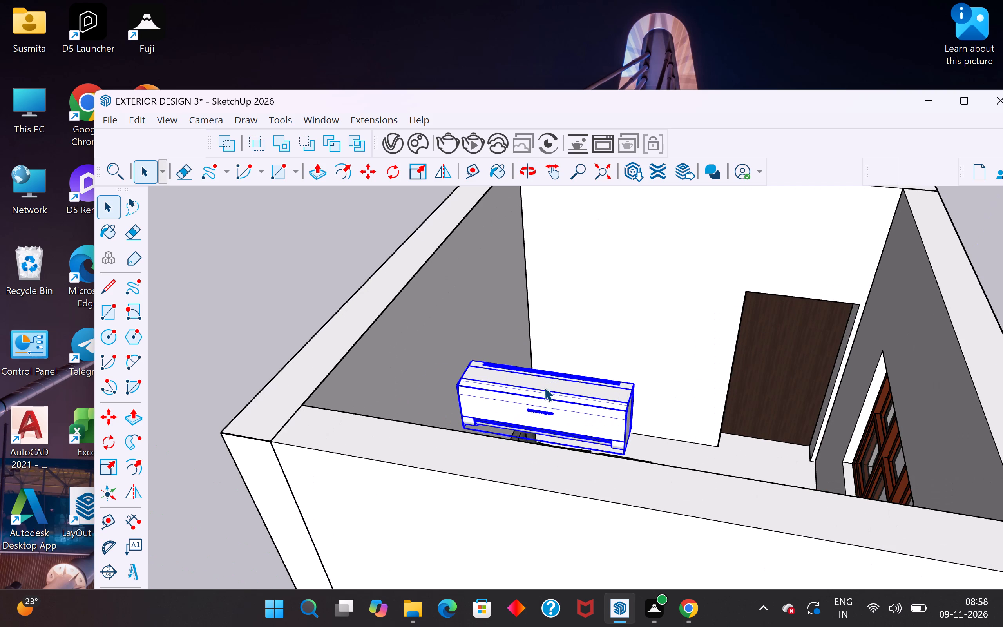
{"action": "key", "text": "m"}
{"action": "scroll", "coordinate": [606, 392], "scroll_direction": "up", "scroll_amount": 5}
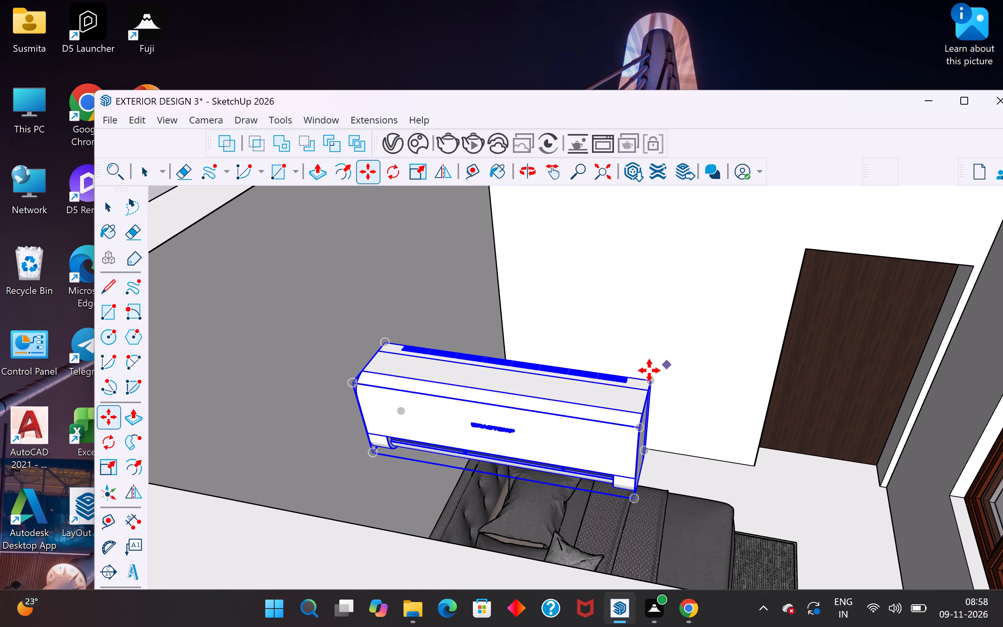
{"action": "left_click", "coordinate": [652, 375]}
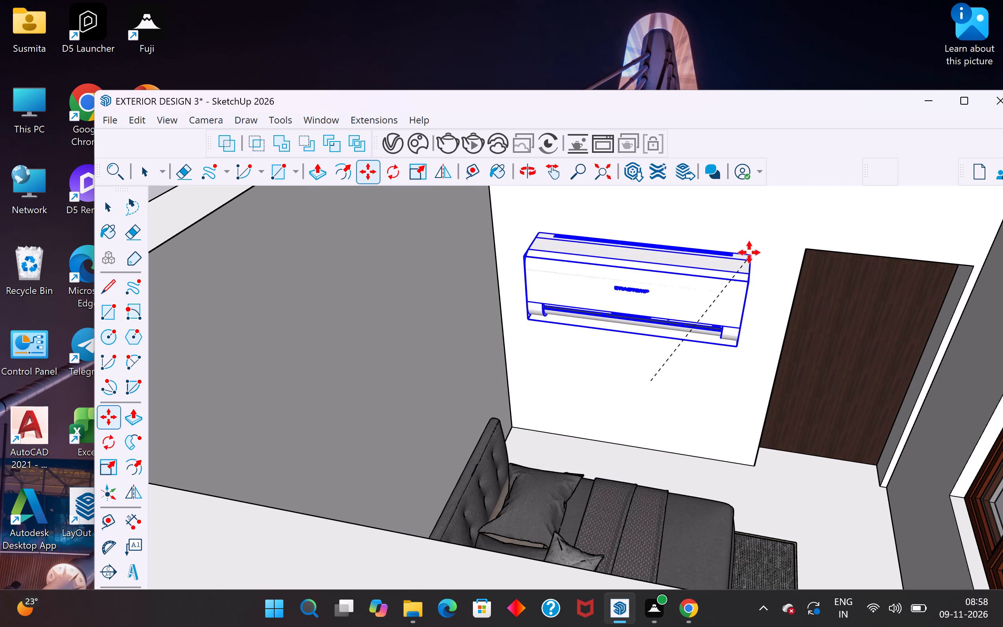
{"action": "middle_click_drag", "start_coordinate": [738, 252], "coordinate": [627, 372]}
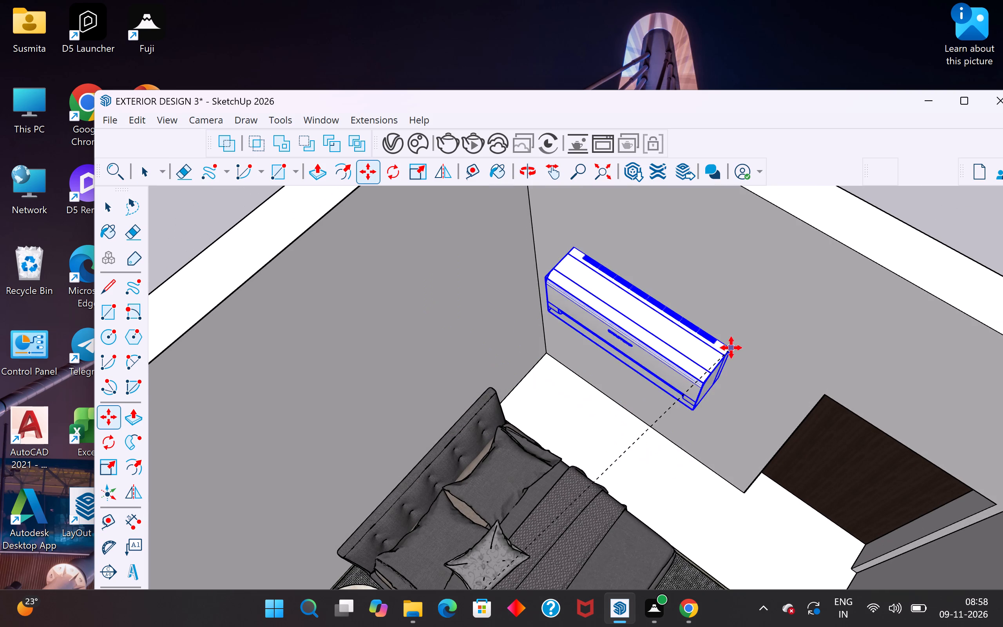
{"action": "middle_click_drag", "start_coordinate": [762, 311], "coordinate": [597, 355]}
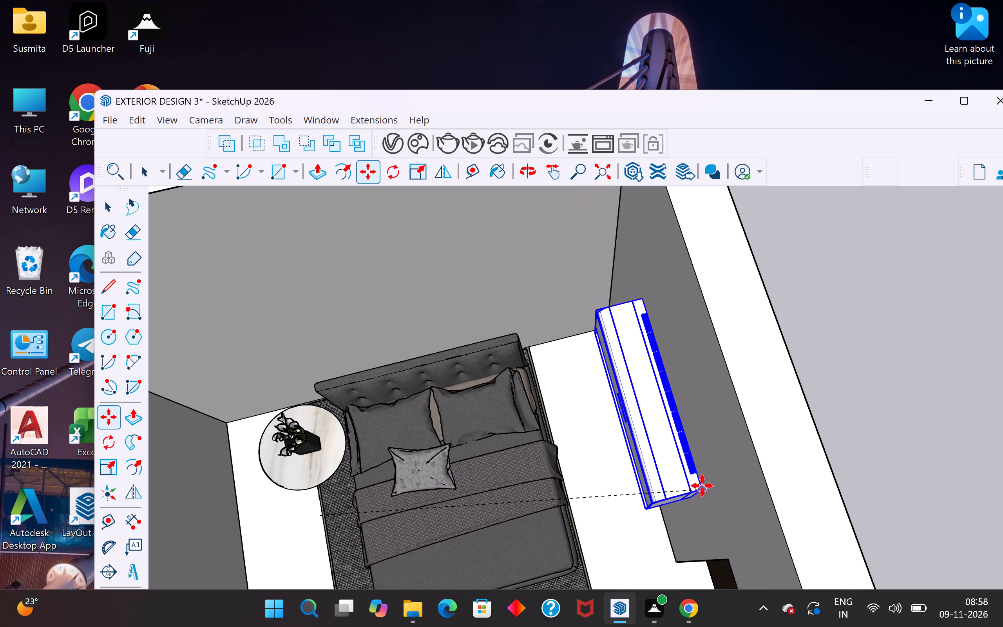
{"action": "left_click", "coordinate": [699, 477]}
{"action": "left_click", "coordinate": [104, 213]}
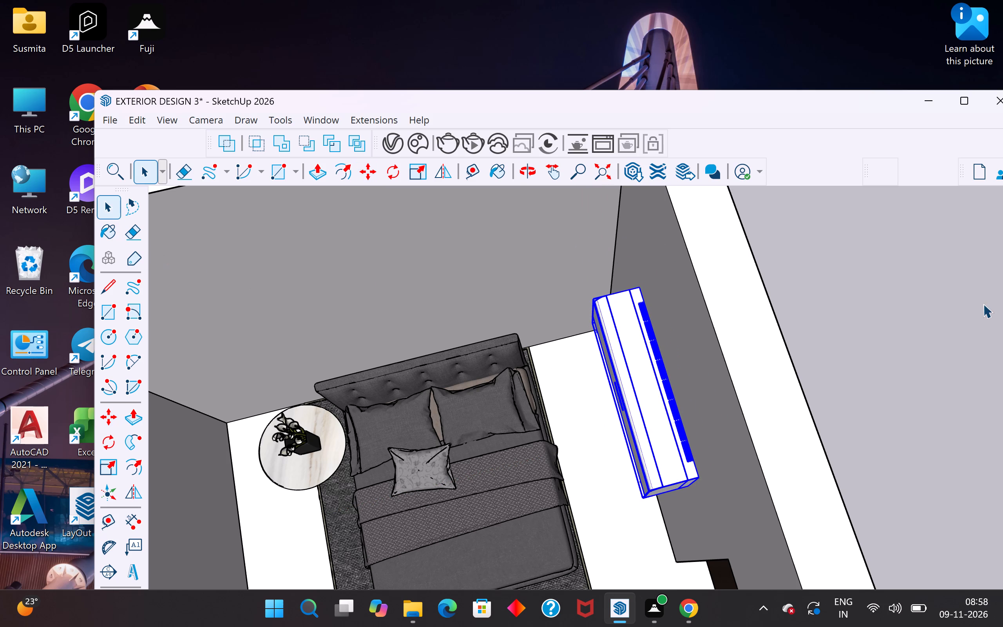
{"action": "left_click", "coordinate": [879, 298]}
Lower the air conditioner slightly along the blue axis on the door wall, beside the door, and leave the move.
{"action": "middle_click_drag", "start_coordinate": [623, 395], "coordinate": [836, 253]}
{"action": "scroll", "coordinate": [731, 310], "scroll_direction": "up", "scroll_amount": 5}
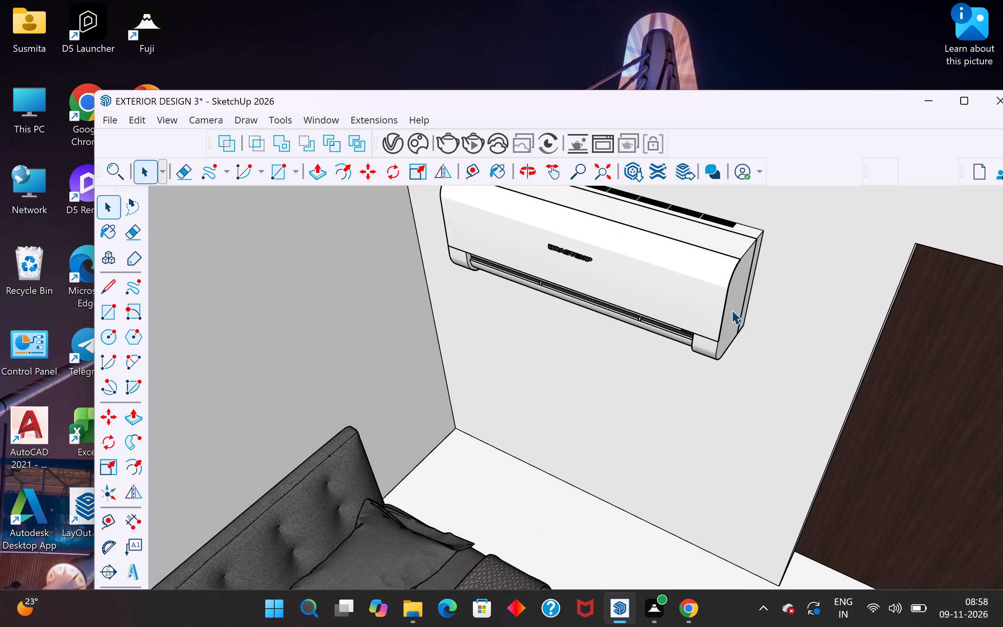
{"action": "scroll", "coordinate": [731, 310], "scroll_direction": "up", "scroll_amount": 4}
{"action": "scroll", "coordinate": [612, 449], "scroll_direction": "down", "scroll_amount": 6}
{"action": "middle_click_drag", "start_coordinate": [610, 453], "coordinate": [733, 393]}
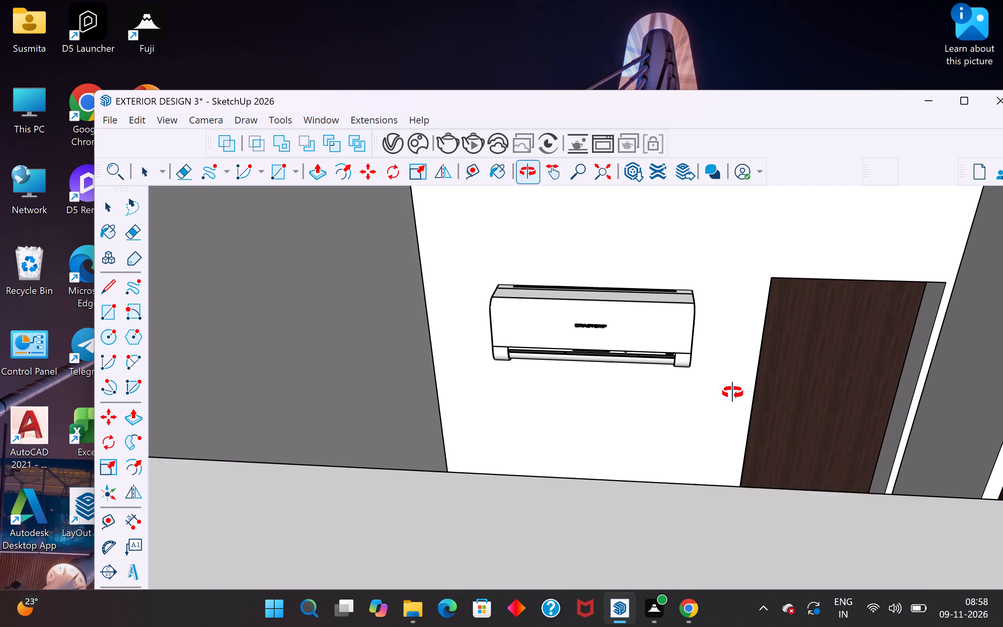
{"action": "middle_click_drag", "start_coordinate": [733, 393], "coordinate": [735, 402]}
{"action": "scroll", "coordinate": [695, 364], "scroll_direction": "up", "scroll_amount": 4}
{"action": "middle_click_drag", "start_coordinate": [689, 363], "coordinate": [566, 317]}
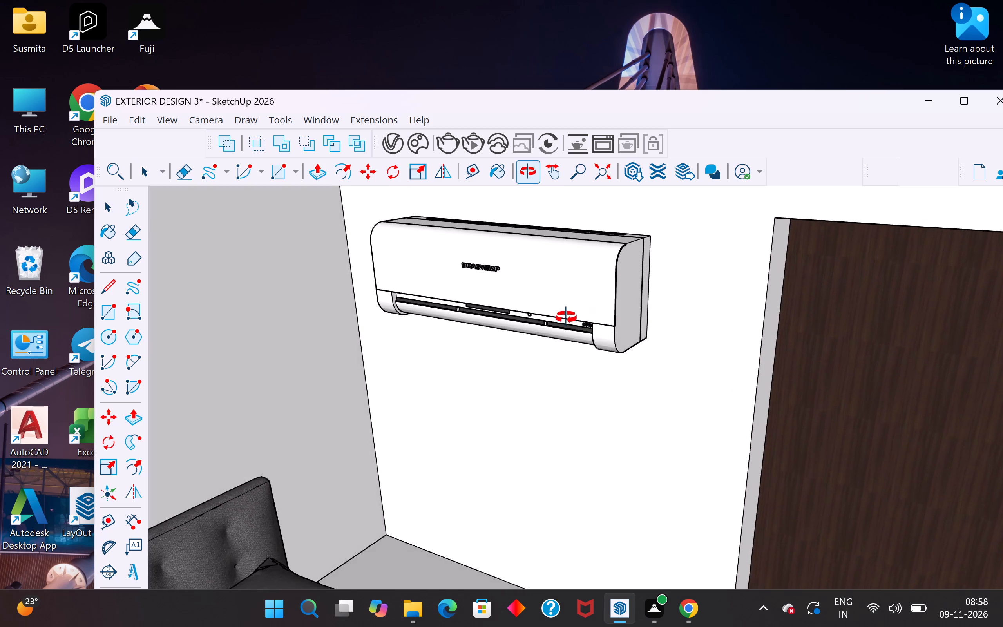
{"action": "middle_click_drag", "start_coordinate": [566, 317], "coordinate": [540, 321]}
{"action": "scroll", "coordinate": [540, 321], "scroll_direction": "up", "scroll_amount": 1}
{"action": "left_click", "coordinate": [628, 278]}
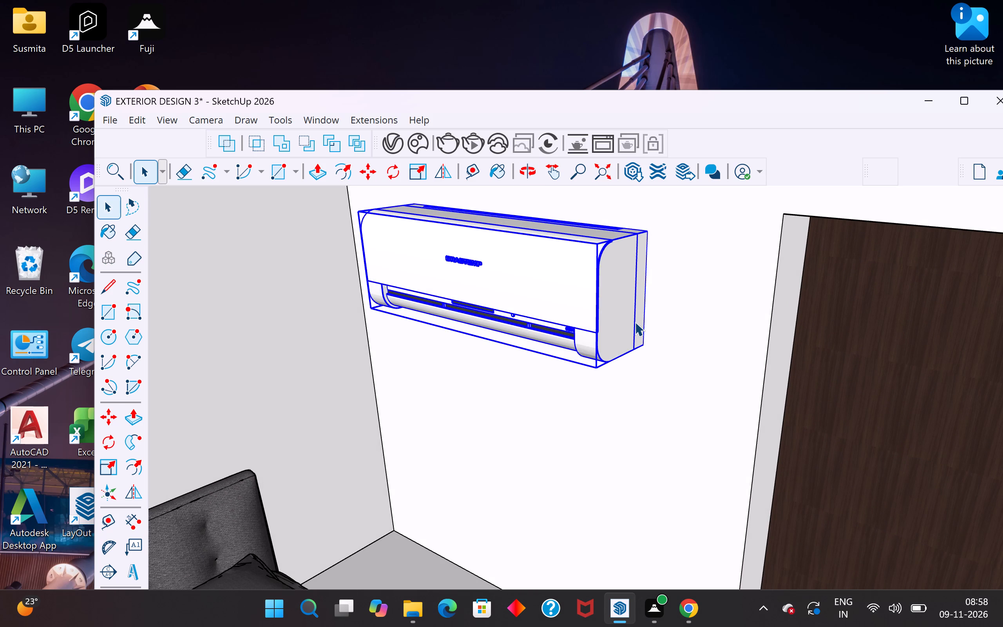
{"action": "key", "text": "m"}
{"action": "left_click", "coordinate": [649, 231]}
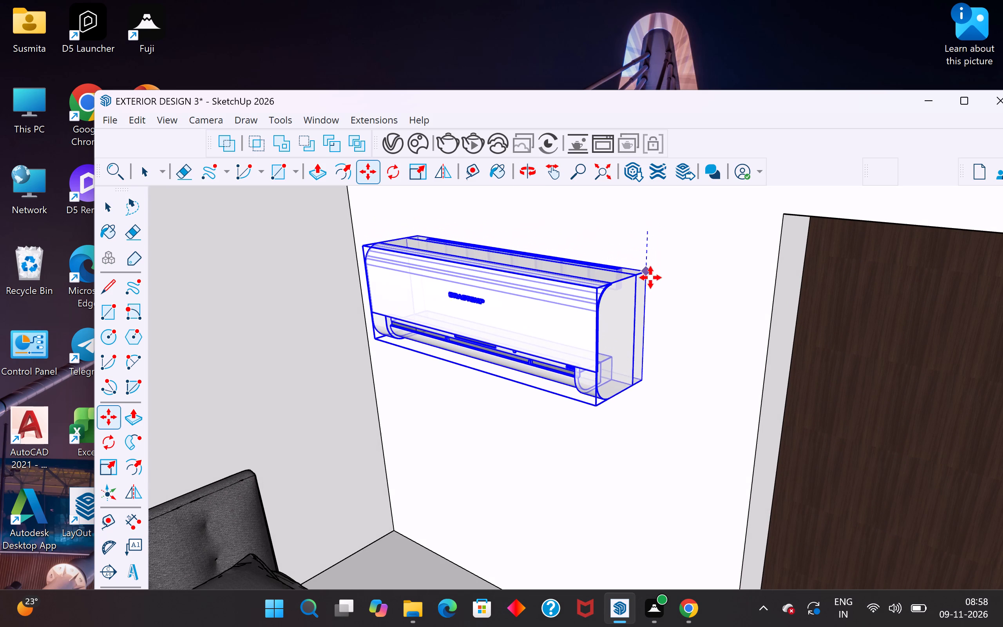
{"action": "scroll", "coordinate": [655, 247], "scroll_direction": "down", "scroll_amount": 3}
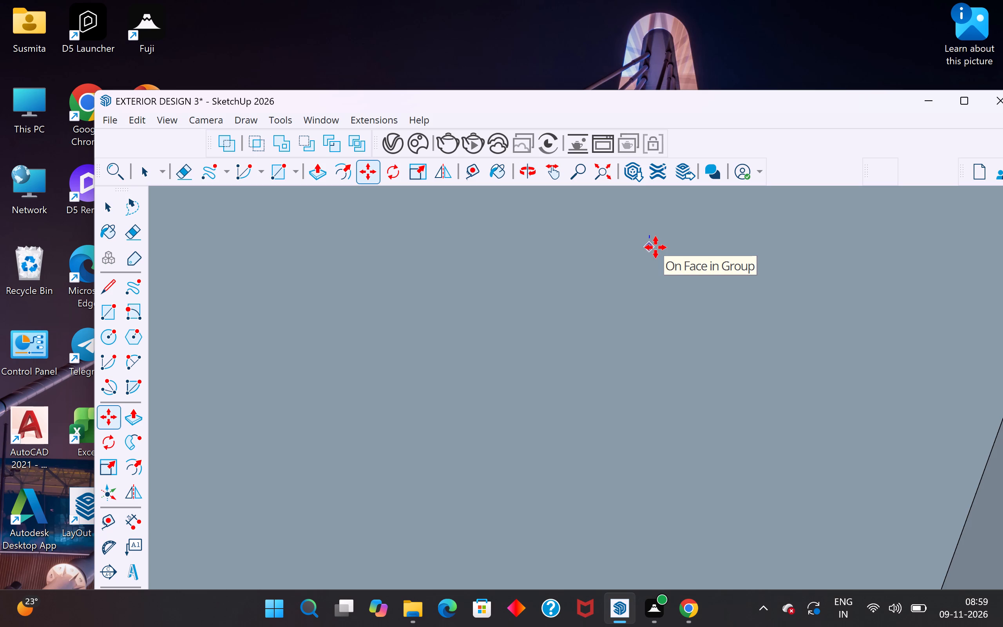
{"action": "left_click", "coordinate": [655, 247]}
{"action": "scroll", "coordinate": [634, 341], "scroll_direction": "down", "scroll_amount": 7}
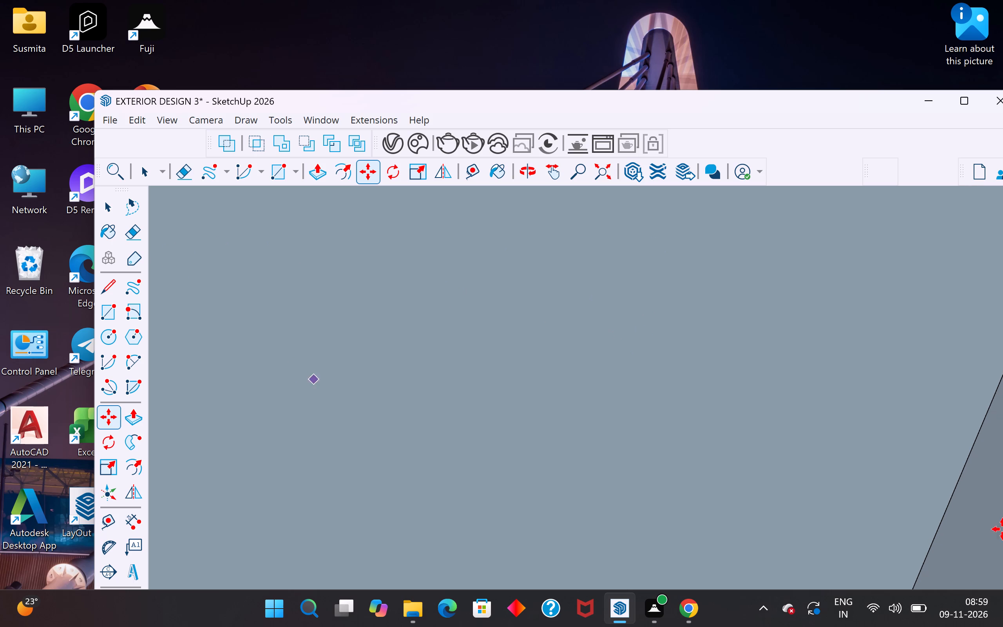
{"action": "left_click", "coordinate": [116, 210]}
{"action": "left_click", "coordinate": [372, 397]}
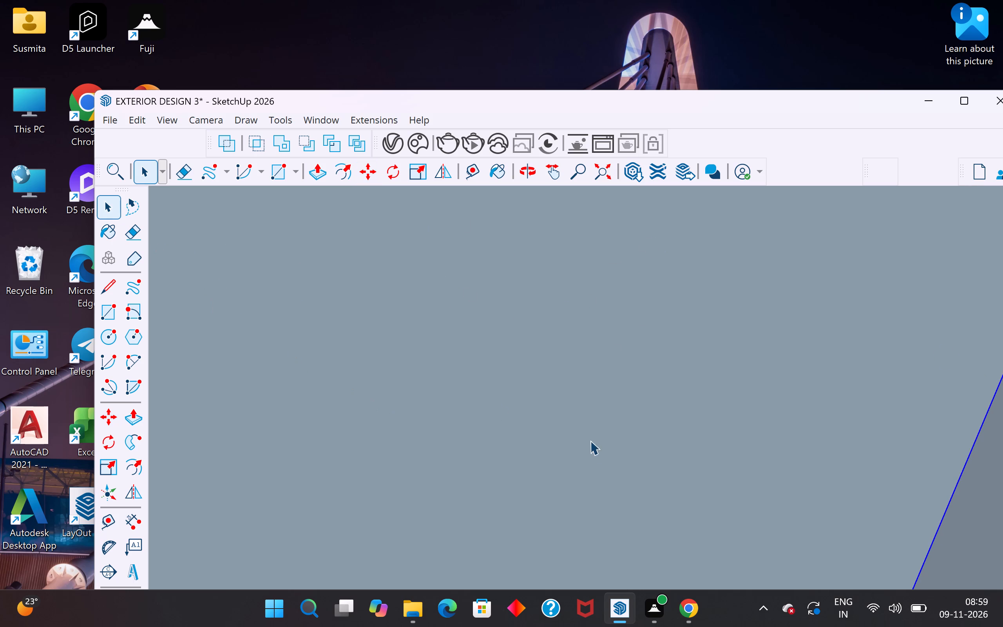
Move the displaced modelling window back up the desktop, extend its height, and maximize it to fill the screen.
{"action": "scroll", "coordinate": [592, 460], "scroll_direction": "down", "scroll_amount": 13}
{"action": "scroll", "coordinate": [810, 454], "scroll_direction": "down", "scroll_amount": 20}
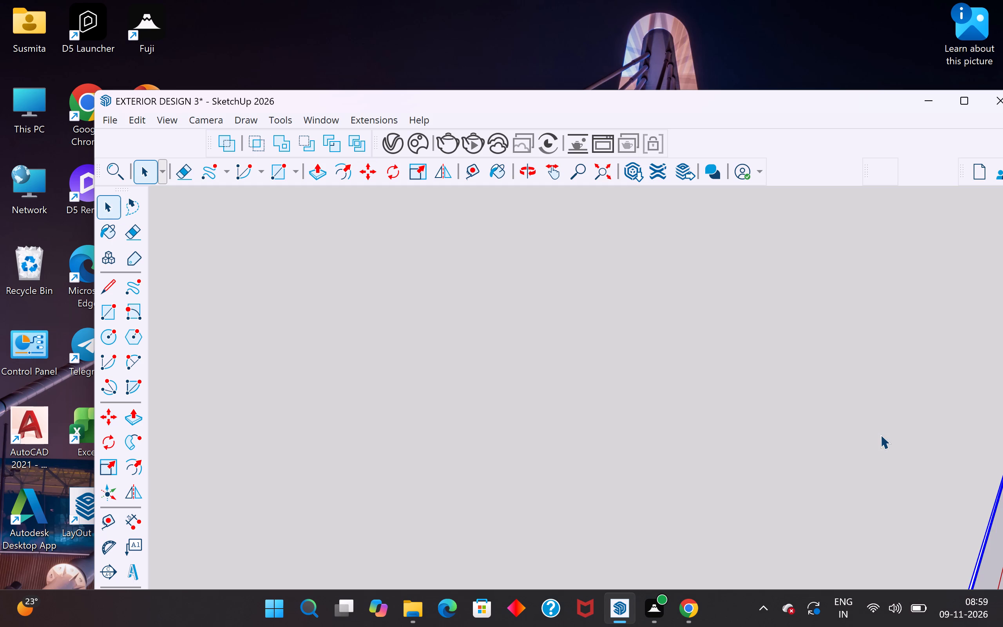
{"action": "scroll", "coordinate": [880, 435], "scroll_direction": "down", "scroll_amount": 6}
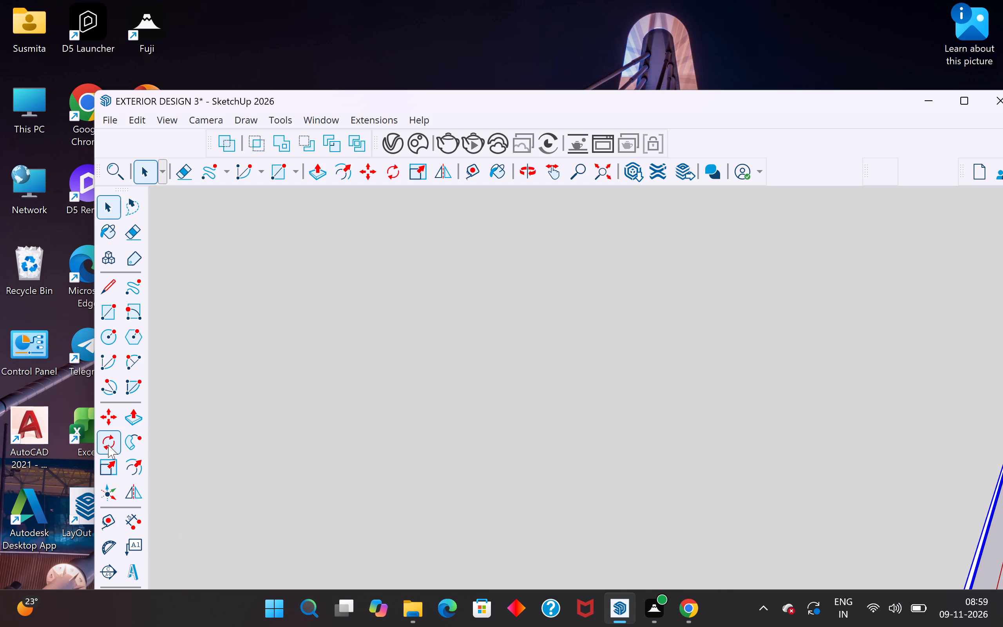
{"action": "scroll", "coordinate": [518, 457], "scroll_direction": "down", "scroll_amount": 6}
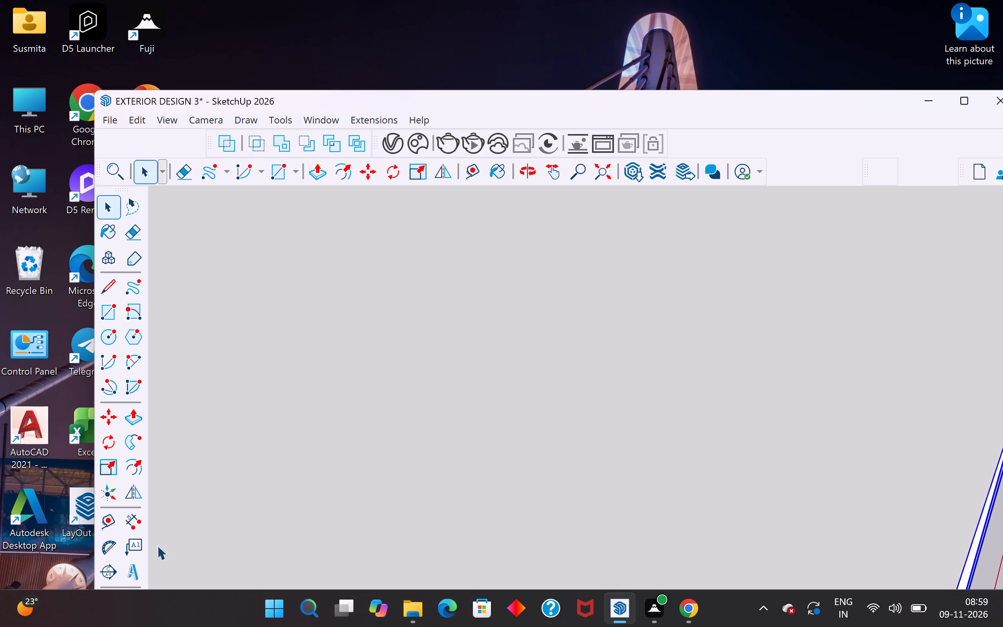
{"action": "left_click_drag", "start_coordinate": [692, 104], "coordinate": [649, 32]}
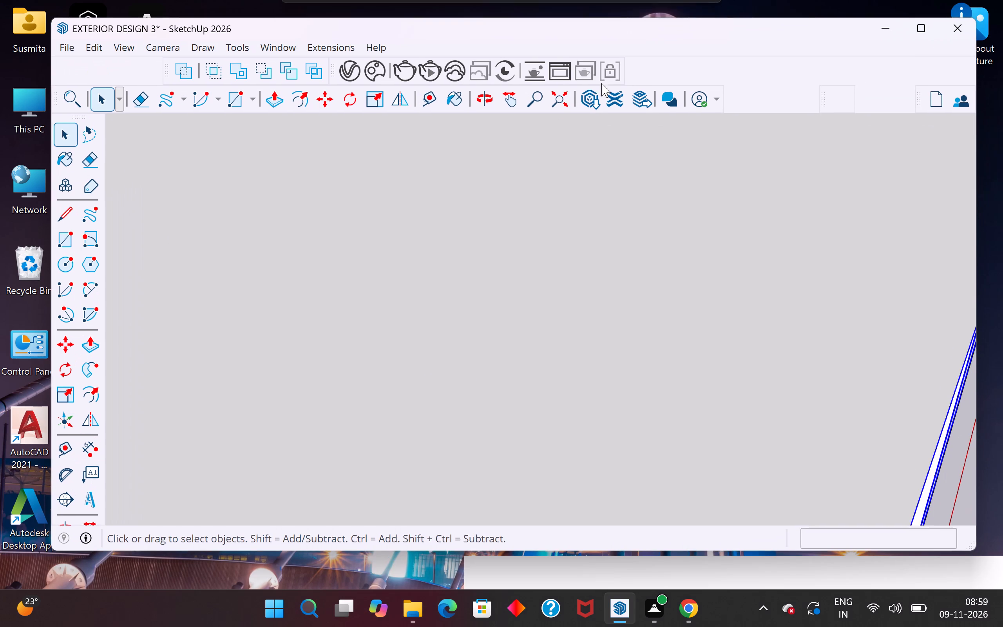
{"action": "scroll", "coordinate": [65, 473], "scroll_direction": "down", "scroll_amount": 4}
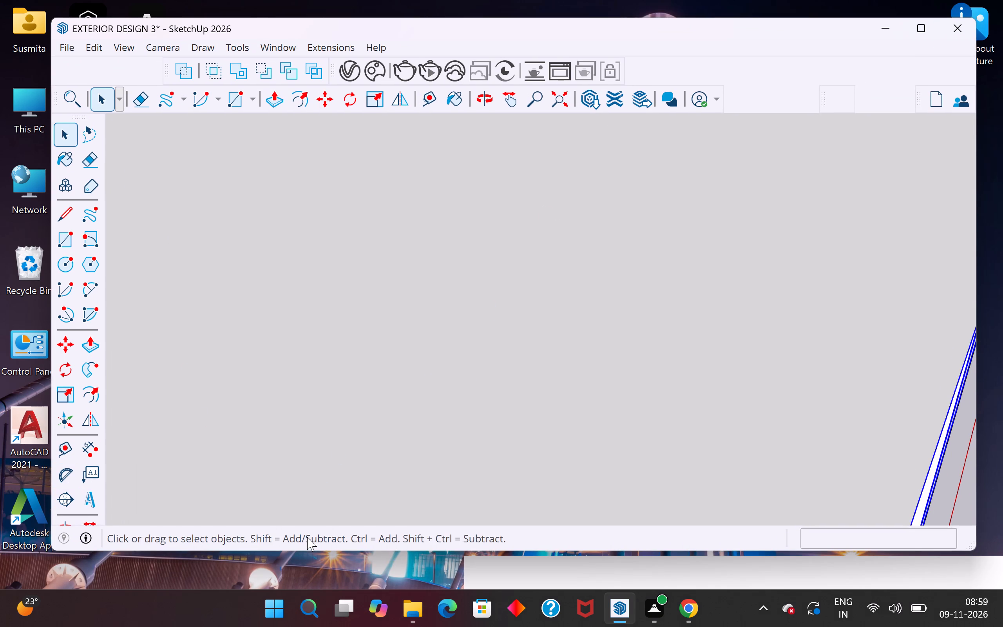
{"action": "left_click_drag", "start_coordinate": [313, 551], "coordinate": [315, 585]}
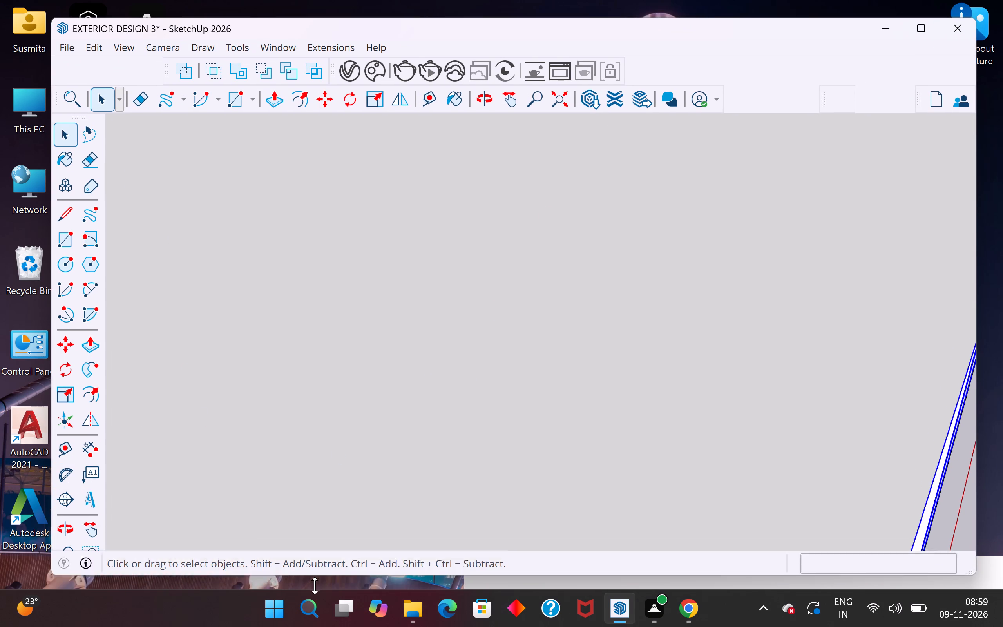
{"action": "left_click_drag", "start_coordinate": [315, 585], "coordinate": [315, 586]}
{"action": "scroll", "coordinate": [63, 532], "scroll_direction": "down", "scroll_amount": 11}
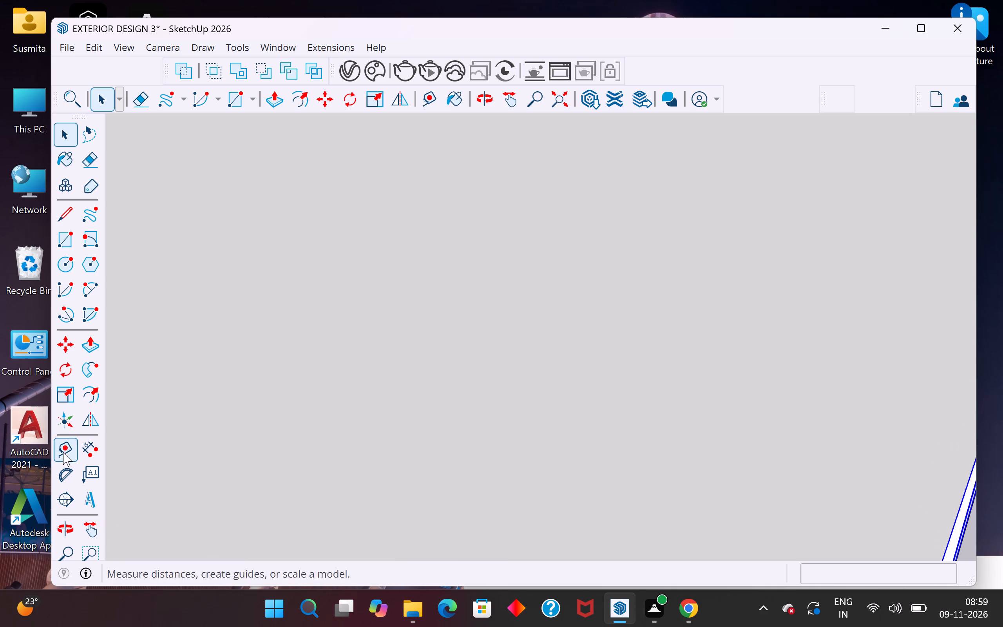
{"action": "left_click", "coordinate": [926, 31]}
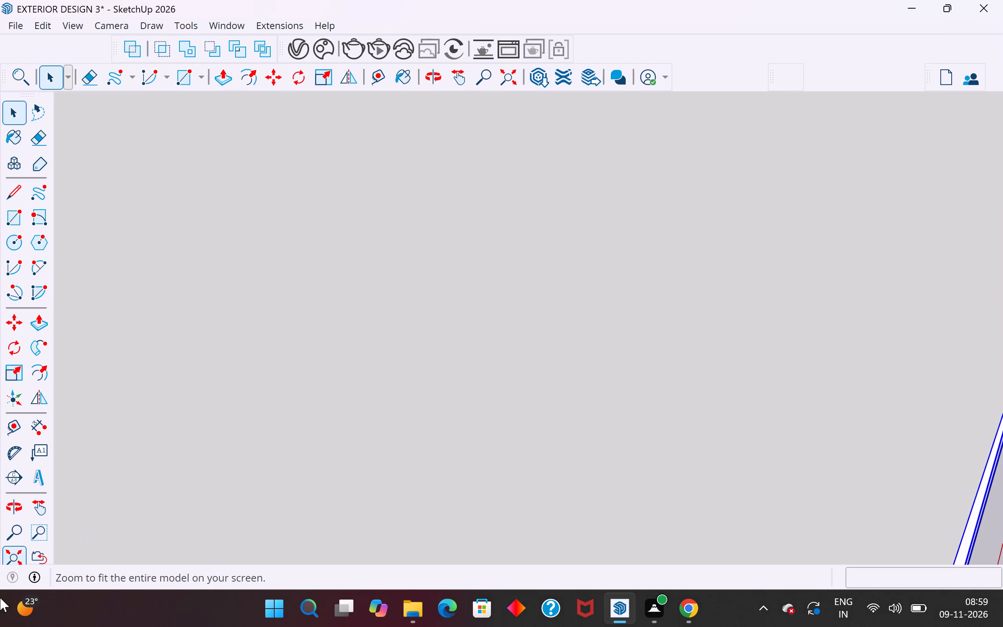
Clear the wall selection and move the air conditioner about 1' 7" upward on the door wall, keeping it beside the door.
{"action": "left_click", "coordinate": [11, 558]}
{"action": "scroll", "coordinate": [466, 388], "scroll_direction": "down", "scroll_amount": 4}
{"action": "middle_click_drag", "start_coordinate": [747, 230], "coordinate": [778, 361]}
{"action": "scroll", "coordinate": [583, 407], "scroll_direction": "down", "scroll_amount": 4}
{"action": "scroll", "coordinate": [678, 205], "scroll_direction": "up", "scroll_amount": 10}
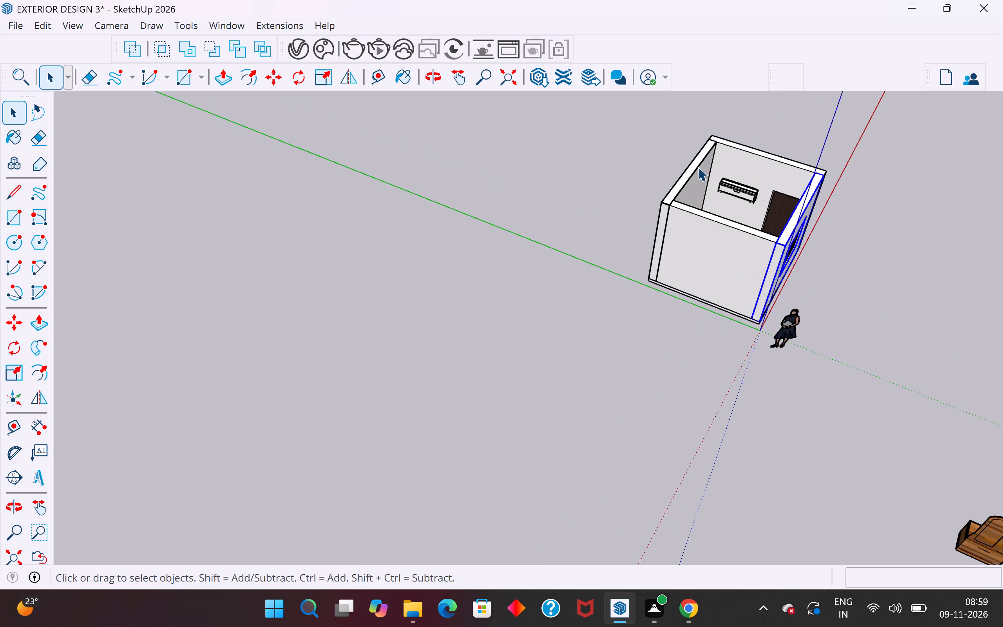
{"action": "scroll", "coordinate": [698, 167], "scroll_direction": "up", "scroll_amount": 8}
{"action": "left_click", "coordinate": [798, 120]}
{"action": "scroll", "coordinate": [780, 215], "scroll_direction": "up", "scroll_amount": 5}
{"action": "scroll", "coordinate": [642, 420], "scroll_direction": "up", "scroll_amount": 1}
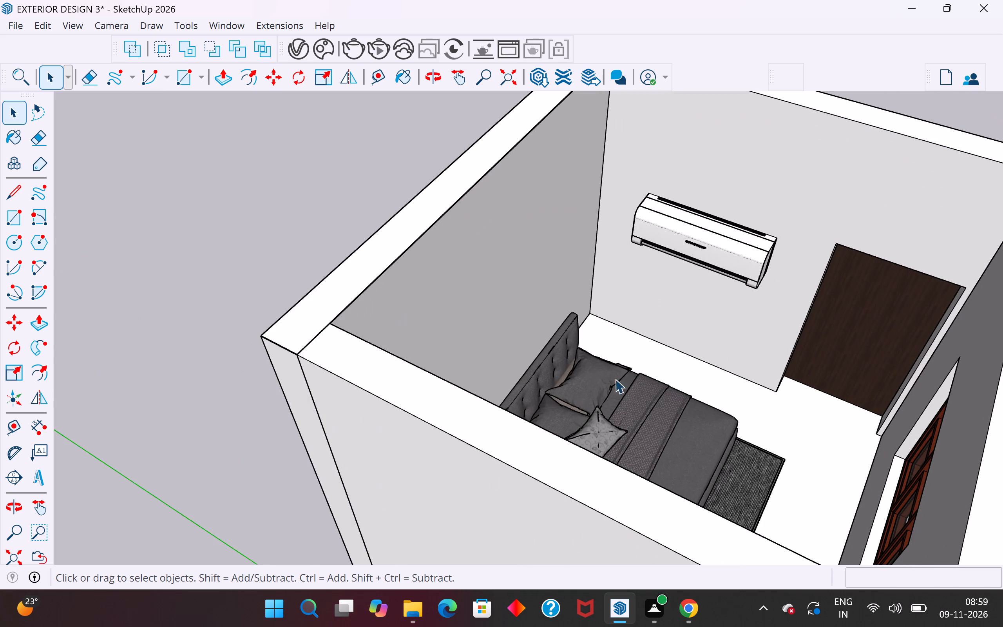
{"action": "middle_click_drag", "start_coordinate": [602, 363], "coordinate": [561, 328]}
{"action": "left_click", "coordinate": [693, 268]}
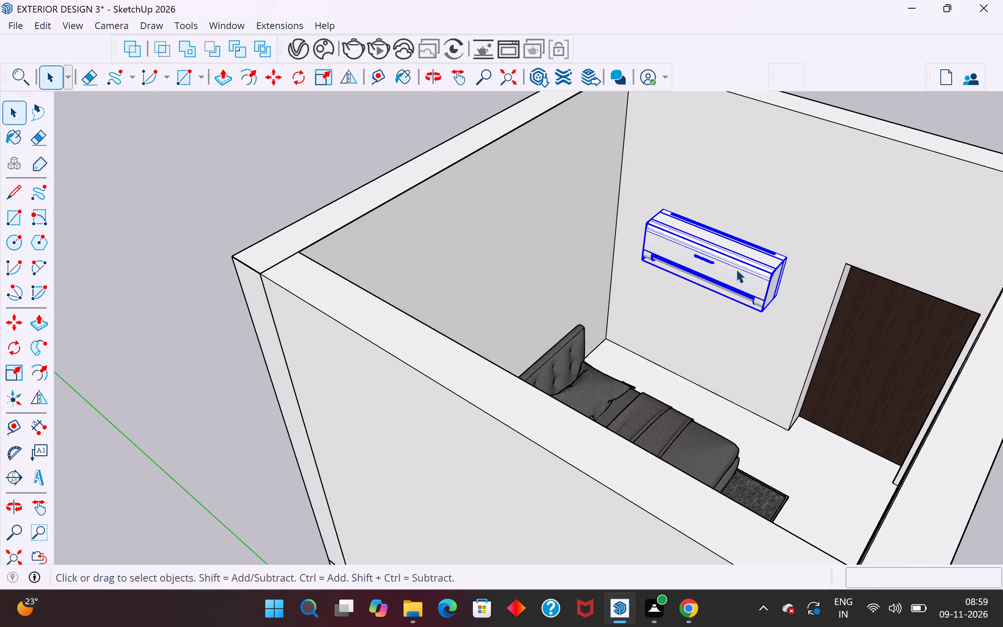
{"action": "key", "text": "m"}
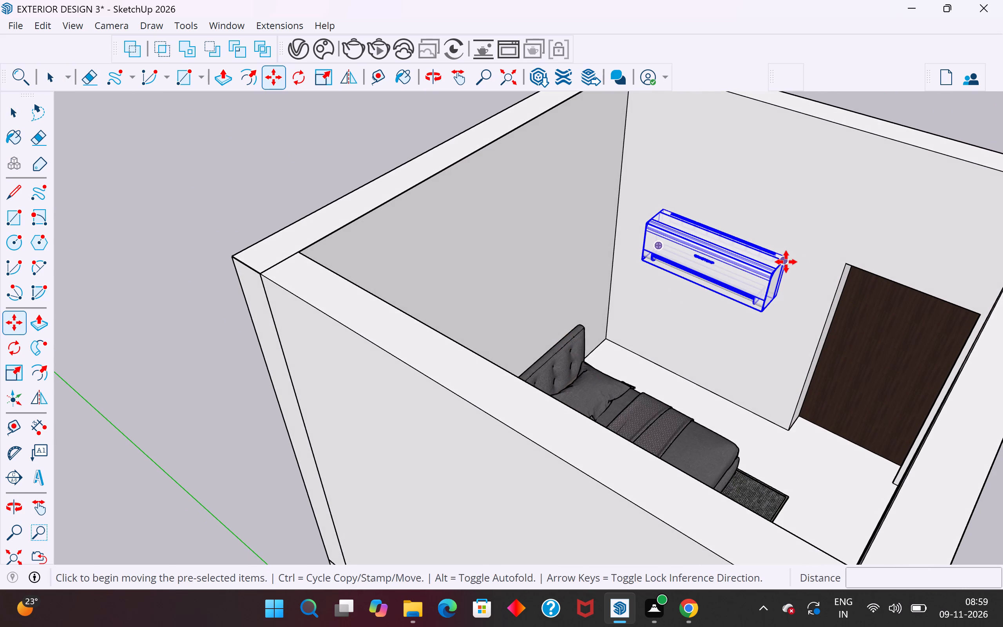
{"action": "left_click", "coordinate": [791, 252]}
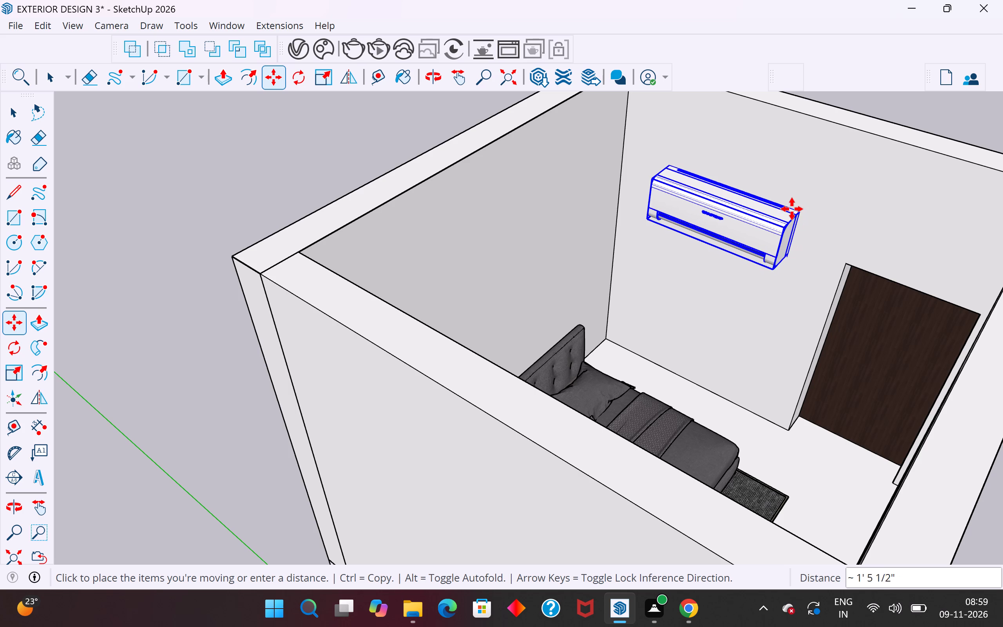
{"action": "left_click", "coordinate": [797, 206]}
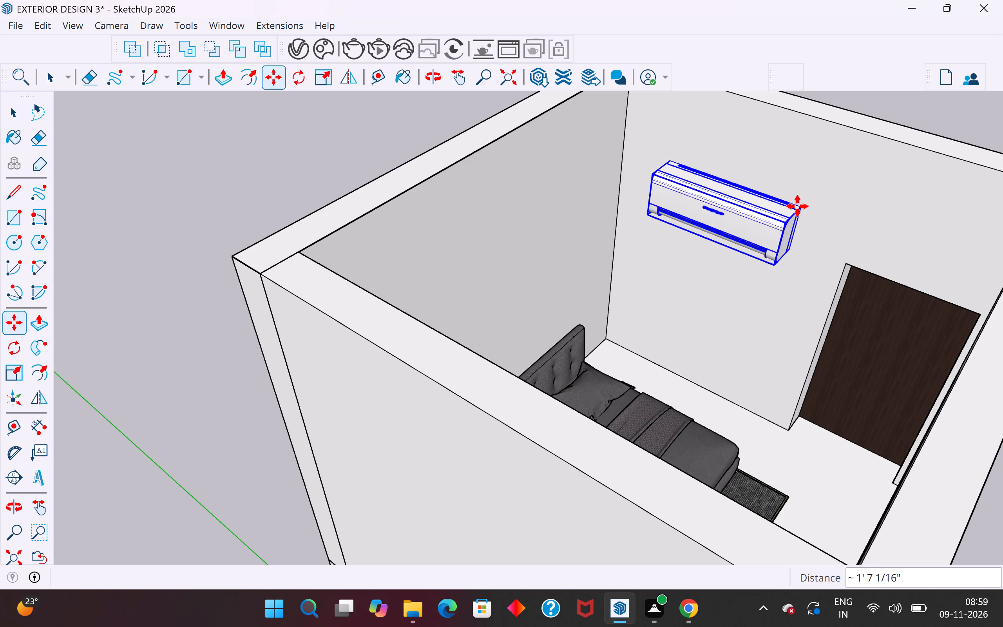
Scale the air conditioner uniformly about its center to about 0.81 and clear the selection.
{"action": "key", "text": "s"}
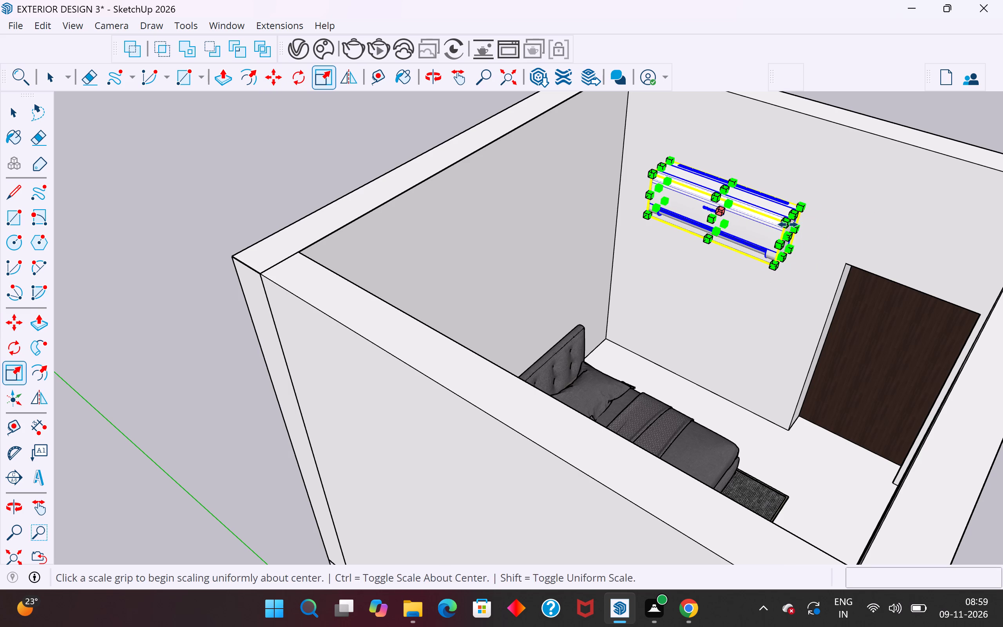
{"action": "left_click_drag", "start_coordinate": [804, 207], "coordinate": [799, 207], "text": "ctrl"}
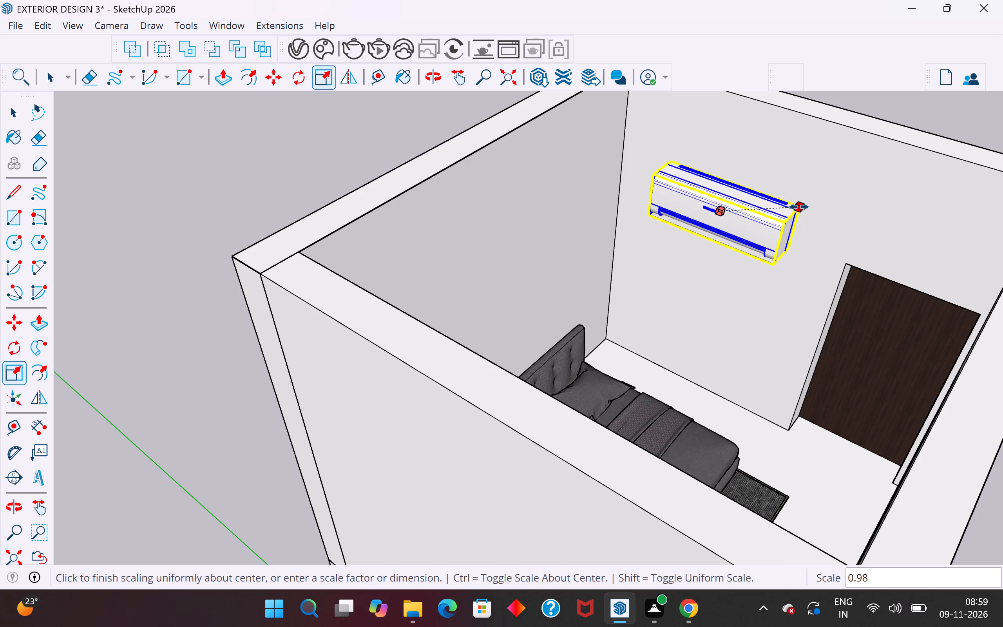
{"action": "left_click_drag", "start_coordinate": [799, 207], "coordinate": [785, 210], "text": "ctrl"}
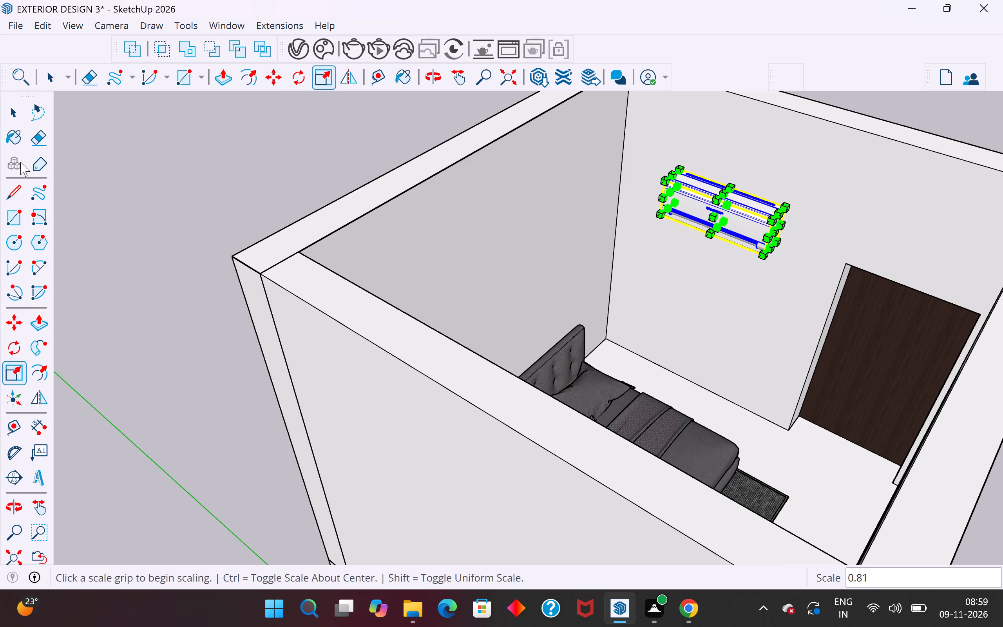
{"action": "left_click", "coordinate": [11, 119]}
{"action": "left_click", "coordinate": [175, 167]}
Scale the air conditioner's depth from its front face to about 0.66 along the green axis, and deselect it.
{"action": "middle_click_drag", "start_coordinate": [777, 313], "coordinate": [622, 332]}
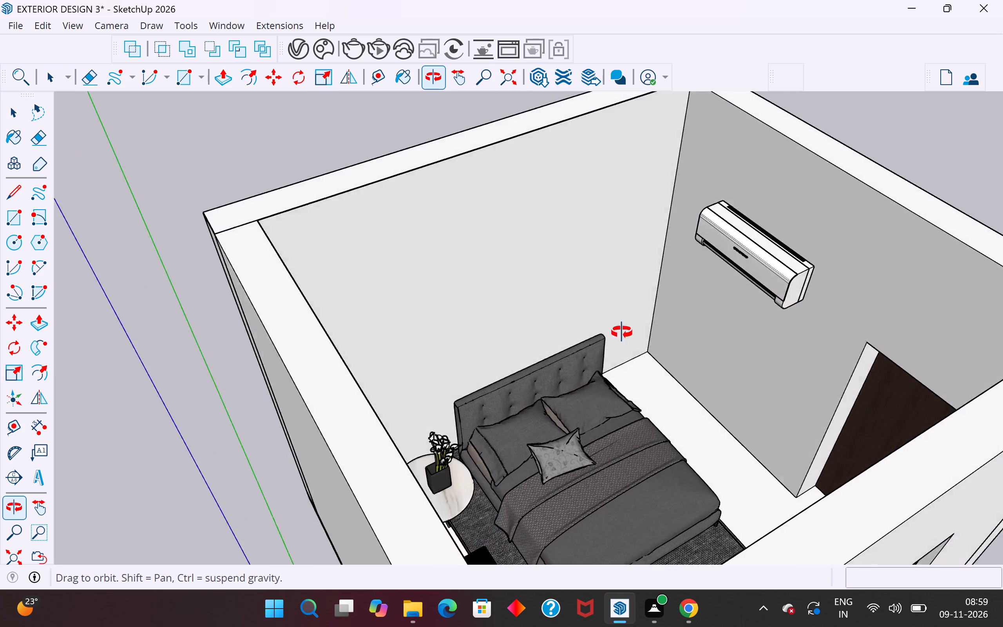
{"action": "middle_click_drag", "start_coordinate": [622, 332], "coordinate": [535, 309]}
{"action": "scroll", "coordinate": [806, 336], "scroll_direction": "up", "scroll_amount": 12}
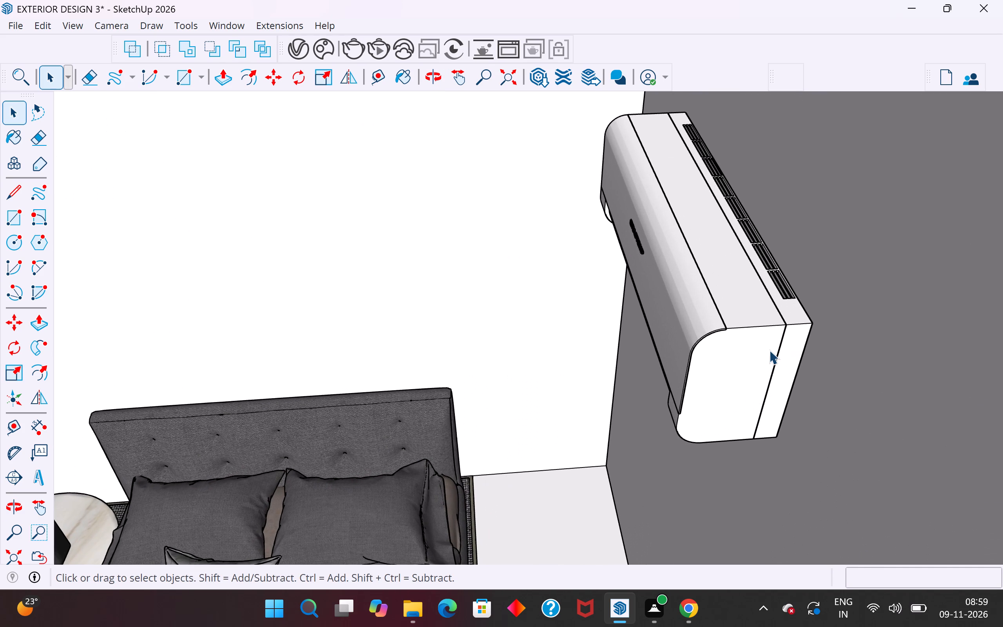
{"action": "left_click", "coordinate": [769, 350]}
{"action": "middle_click_drag", "start_coordinate": [734, 371], "coordinate": [839, 334]}
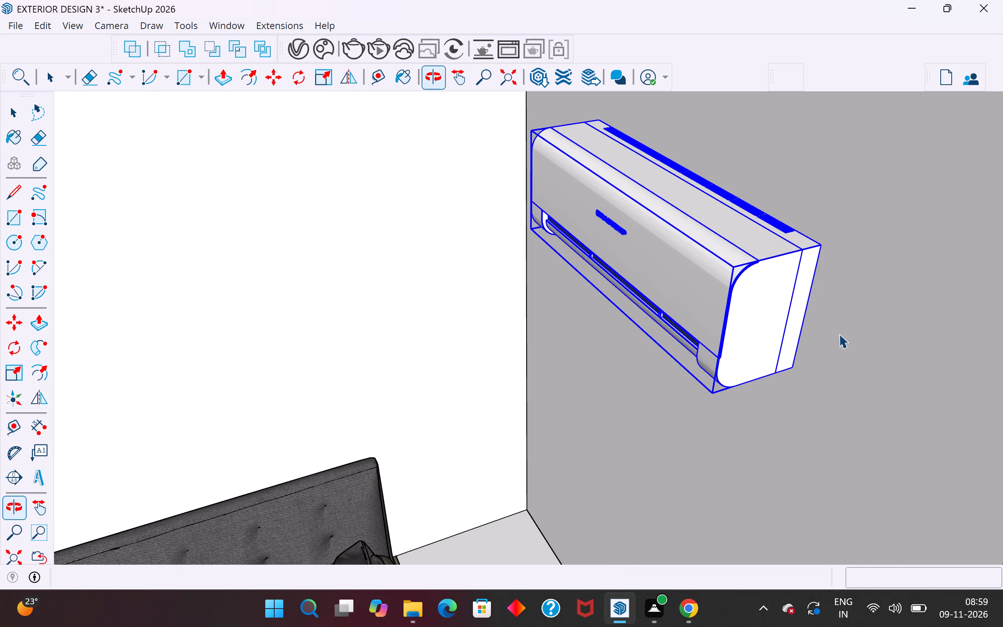
{"action": "scroll", "coordinate": [839, 334], "scroll_direction": "down", "scroll_amount": 14}
{"action": "middle_click_drag", "start_coordinate": [839, 334], "coordinate": [944, 404]}
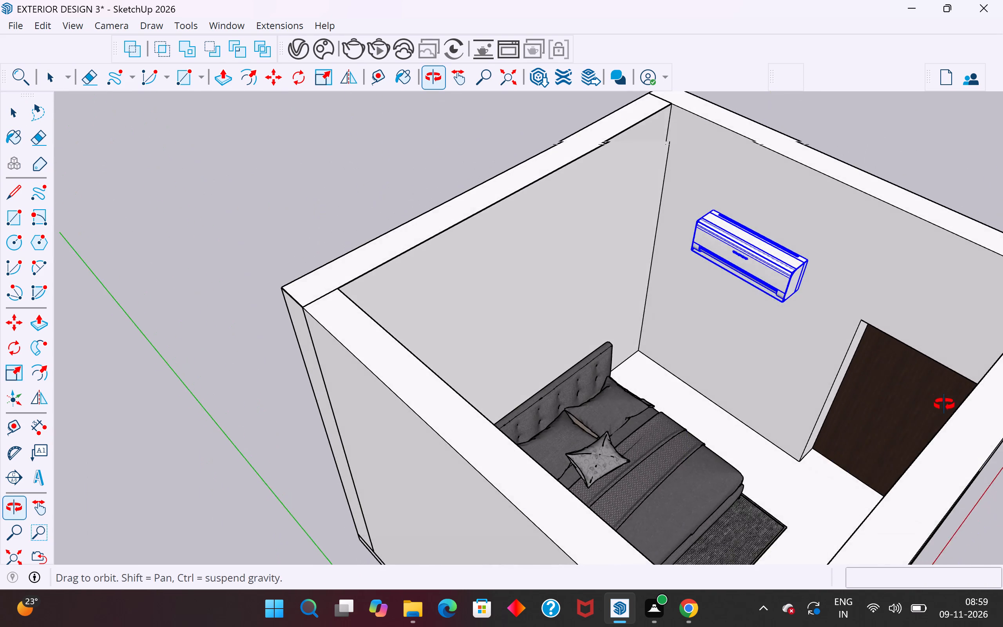
{"action": "middle_click_drag", "start_coordinate": [944, 404], "coordinate": [1002, 382]}
{"action": "scroll", "coordinate": [498, 361], "scroll_direction": "down", "scroll_amount": 4}
{"action": "middle_click_drag", "start_coordinate": [679, 320], "coordinate": [825, 349]}
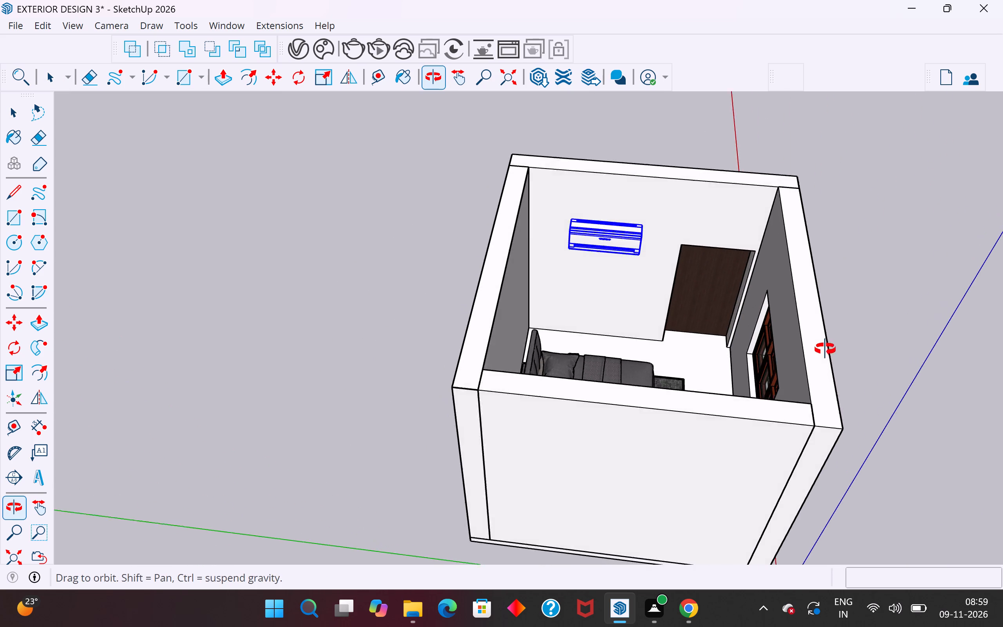
{"action": "middle_click_drag", "start_coordinate": [825, 349], "coordinate": [826, 349]}
{"action": "scroll", "coordinate": [641, 286], "scroll_direction": "up", "scroll_amount": 3}
{"action": "middle_click_drag", "start_coordinate": [649, 328], "coordinate": [773, 333]}
{"action": "scroll", "coordinate": [544, 255], "scroll_direction": "up", "scroll_amount": 3}
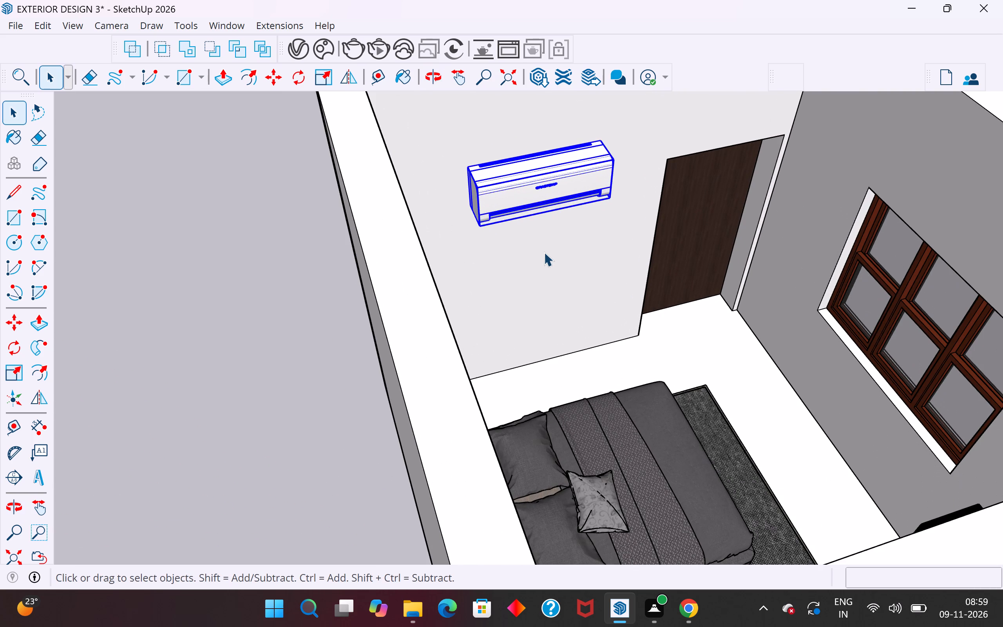
{"action": "left_click", "coordinate": [541, 197]}
{"action": "key", "text": "s"}
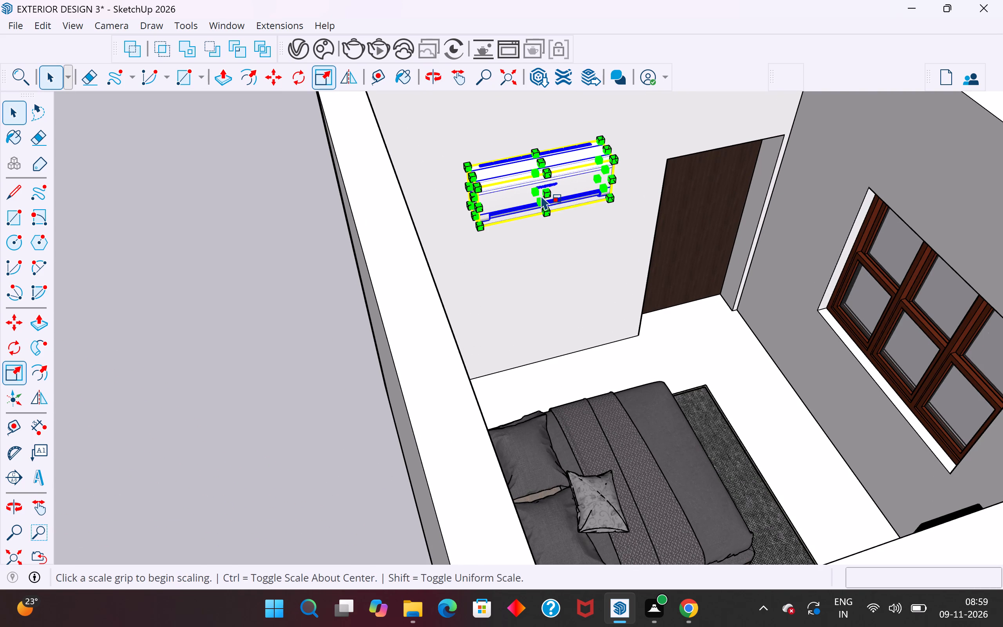
{"action": "left_click", "coordinate": [546, 195]}
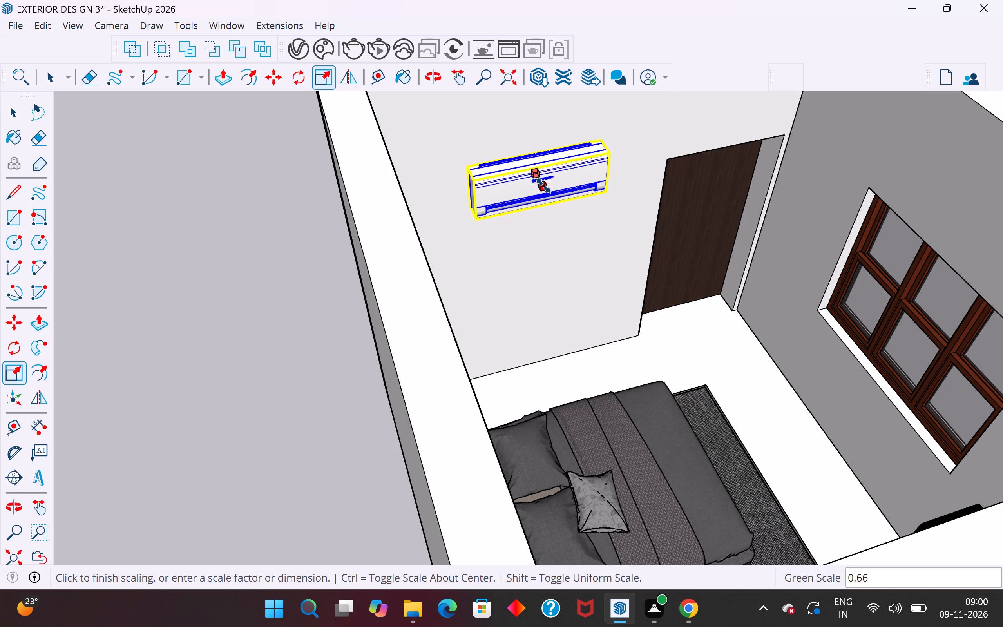
{"action": "left_click", "coordinate": [543, 186]}
{"action": "left_click", "coordinate": [26, 118]}
{"action": "left_click", "coordinate": [136, 206]}
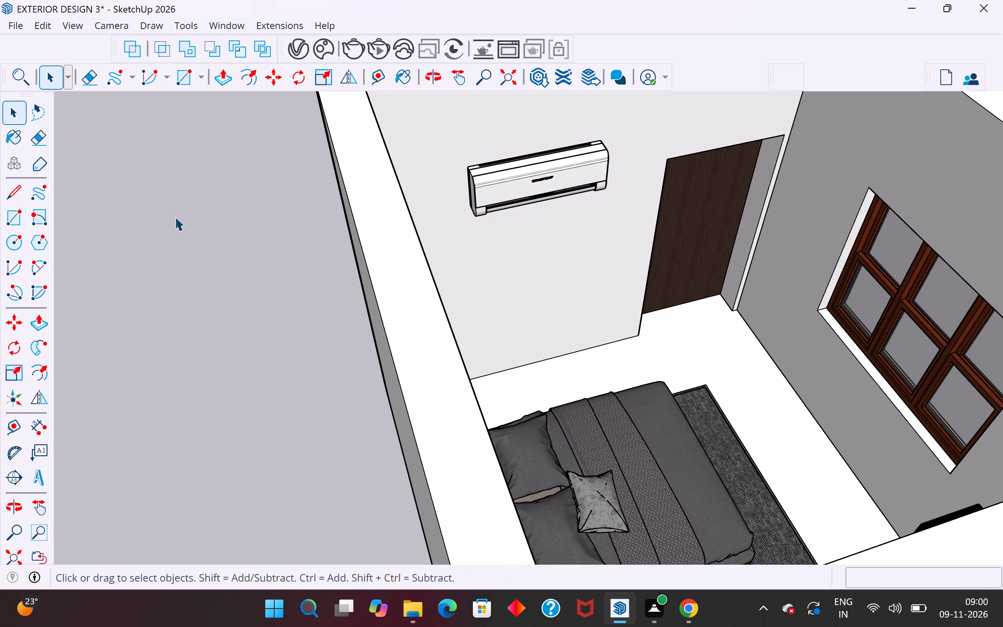
Examine the resized air conditioner on the door wall from several angles, checking its size and placement against the bed and door.
{"action": "scroll", "coordinate": [638, 188], "scroll_direction": "up", "scroll_amount": 1}
{"action": "middle_click_drag", "start_coordinate": [657, 192], "coordinate": [438, 138]}
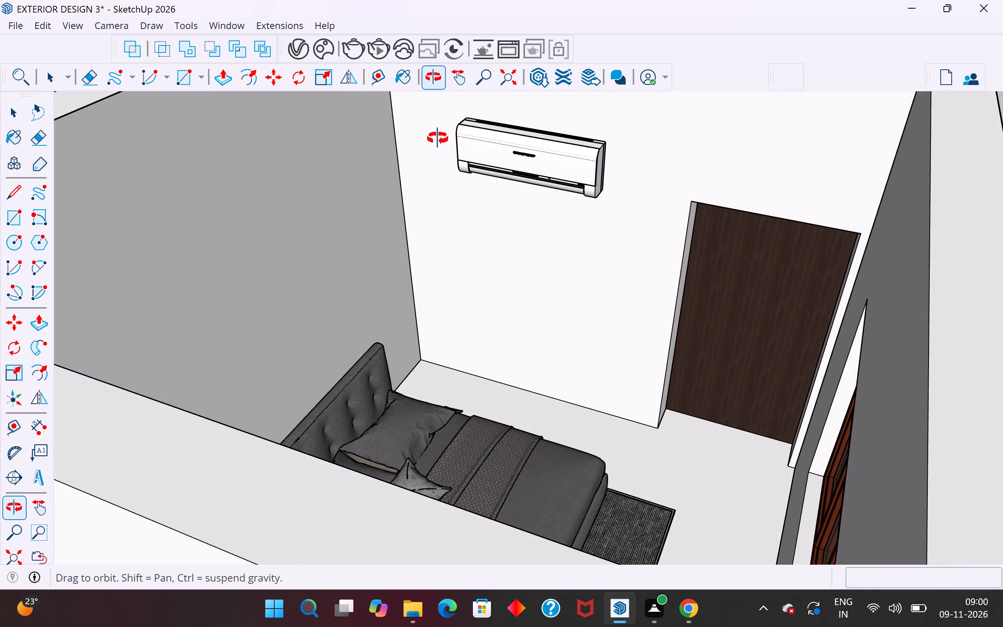
{"action": "middle_click_drag", "start_coordinate": [438, 138], "coordinate": [360, 149]}
{"action": "scroll", "coordinate": [529, 193], "scroll_direction": "up", "scroll_amount": 5}
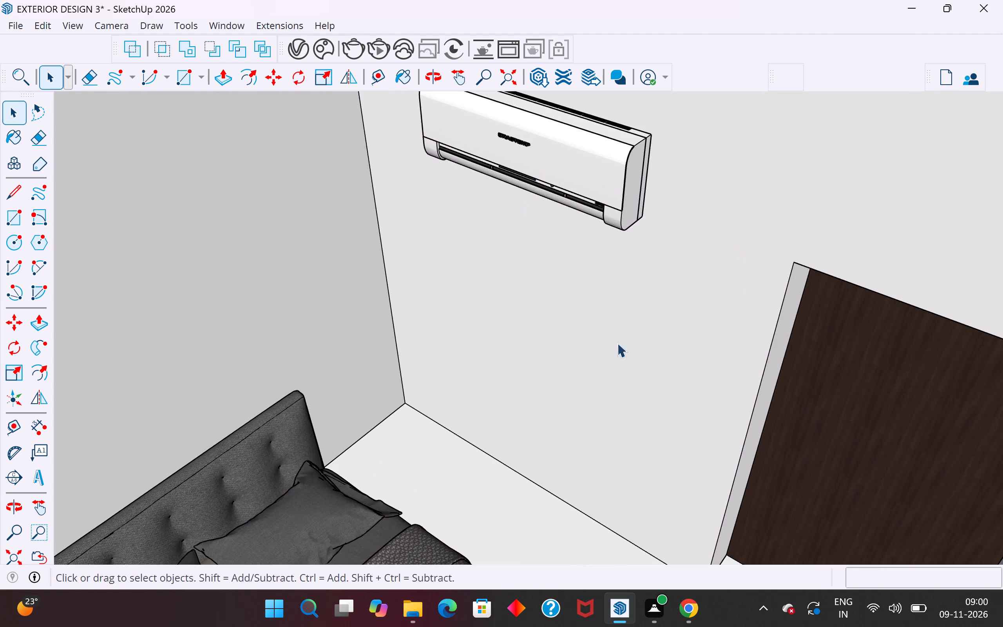
{"action": "scroll", "coordinate": [599, 428], "scroll_direction": "down", "scroll_amount": 4}
{"action": "middle_click_drag", "start_coordinate": [592, 236], "coordinate": [579, 197]}
{"action": "scroll", "coordinate": [588, 270], "scroll_direction": "up", "scroll_amount": 4}
{"action": "middle_click_drag", "start_coordinate": [591, 270], "coordinate": [582, 244]}
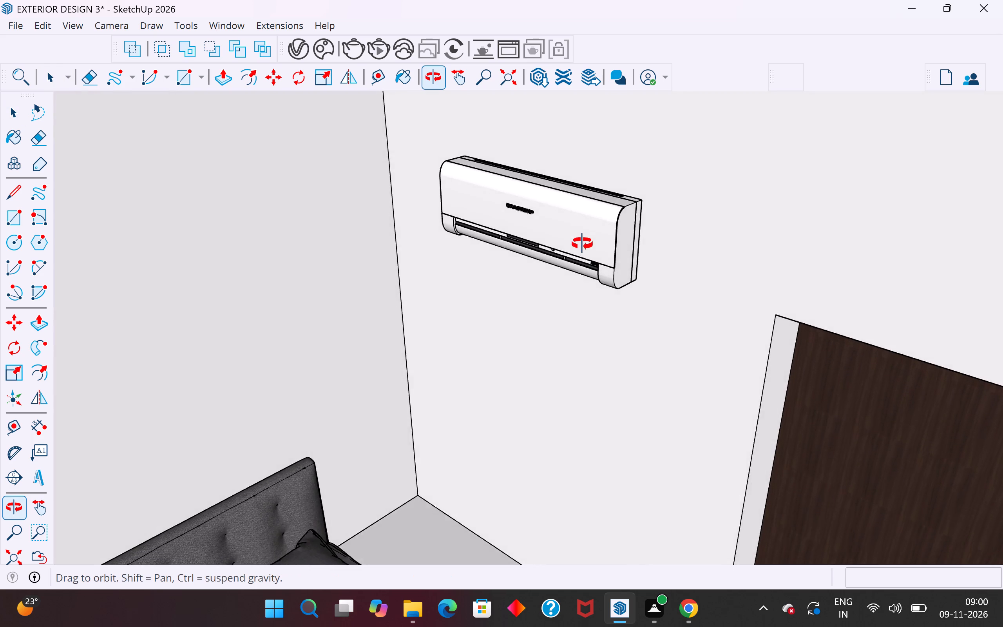
{"action": "middle_click_drag", "start_coordinate": [582, 244], "coordinate": [626, 188]}
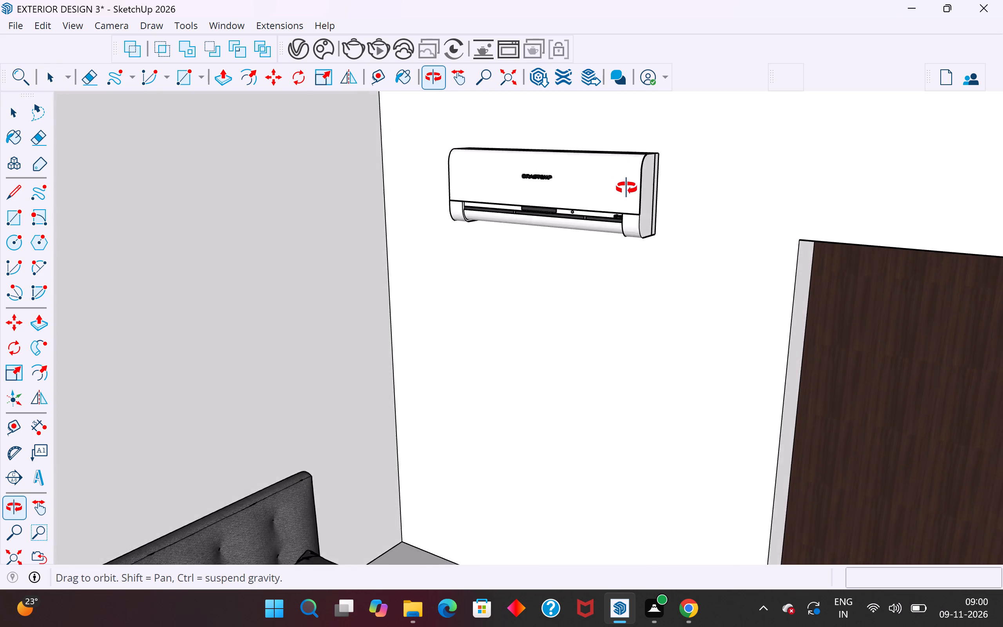
{"action": "middle_click_drag", "start_coordinate": [626, 188], "coordinate": [543, 297]}
{"action": "scroll", "coordinate": [537, 288], "scroll_direction": "down", "scroll_amount": 9}
{"action": "middle_click_drag", "start_coordinate": [523, 320], "coordinate": [528, 371]}
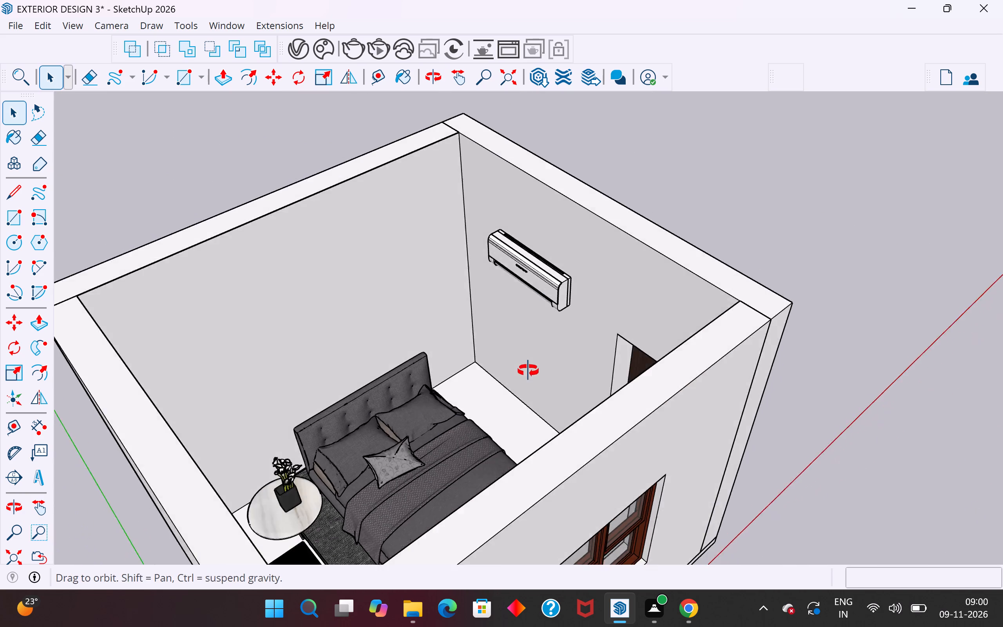
{"action": "middle_click_drag", "start_coordinate": [528, 371], "coordinate": [501, 401]}
{"action": "scroll", "coordinate": [622, 311], "scroll_direction": "down", "scroll_amount": 5}
{"action": "middle_click_drag", "start_coordinate": [615, 362], "coordinate": [891, 344]}
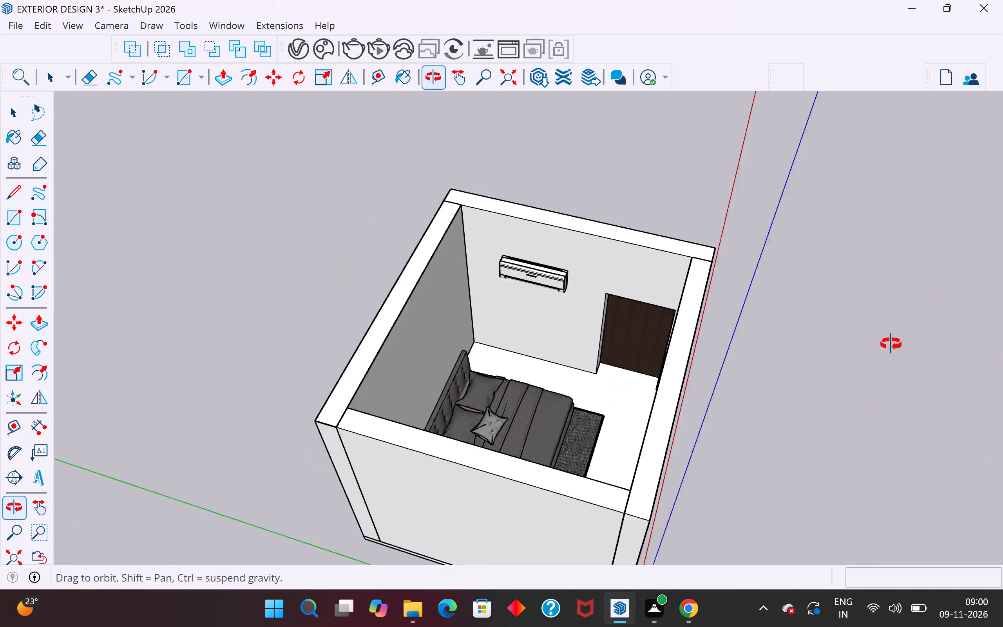
{"action": "middle_click_drag", "start_coordinate": [891, 344], "coordinate": [904, 342]}
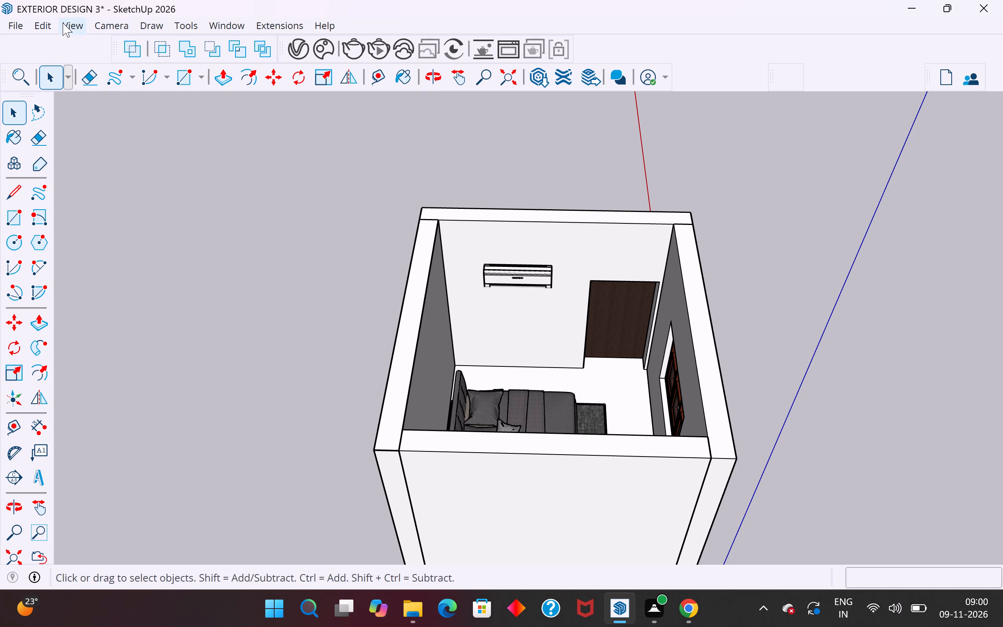
Open the 3D Warehouse to look for another model for the bedroom.
{"action": "left_click", "coordinate": [226, 18]}
{"action": "scroll", "coordinate": [226, 18], "scroll_direction": "up", "scroll_amount": 1}
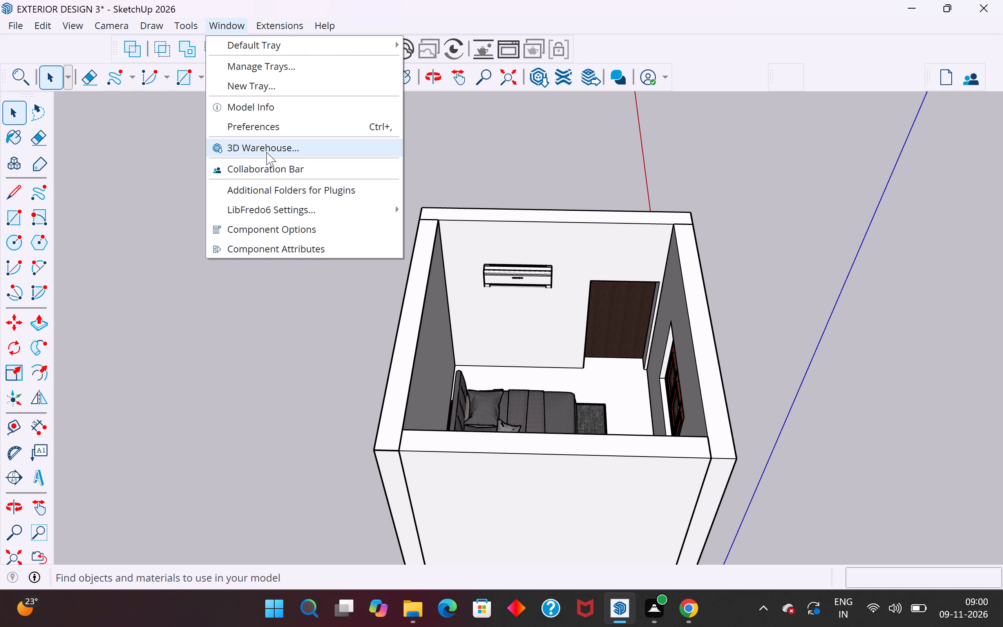
{"action": "left_click", "coordinate": [266, 152]}
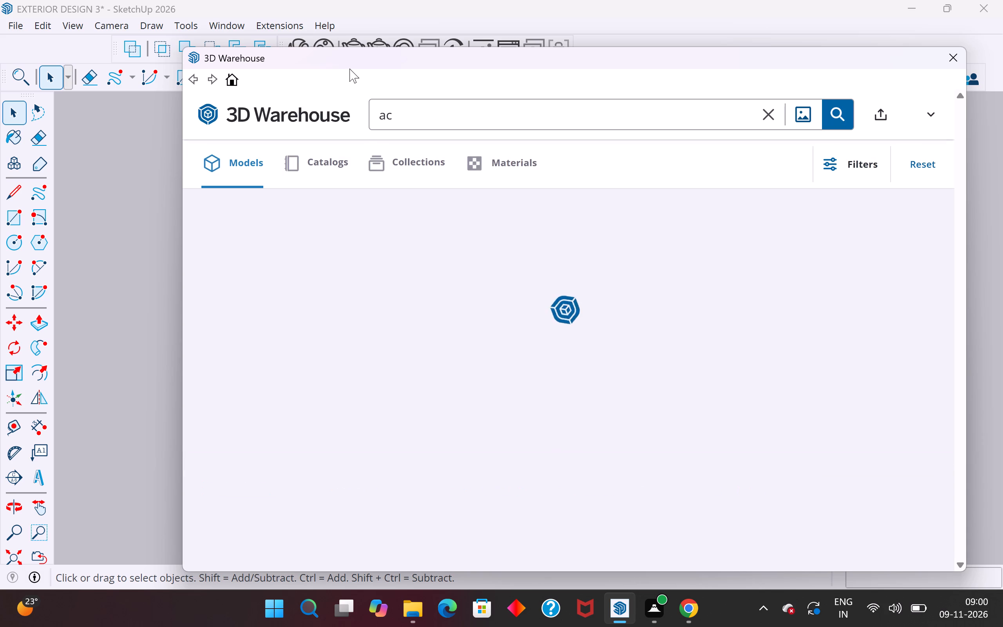
Replace the previous 3D Warehouse search term and search the models for "curtain".
{"action": "left_click", "coordinate": [771, 113]}
{"action": "left_click", "coordinate": [690, 123]}
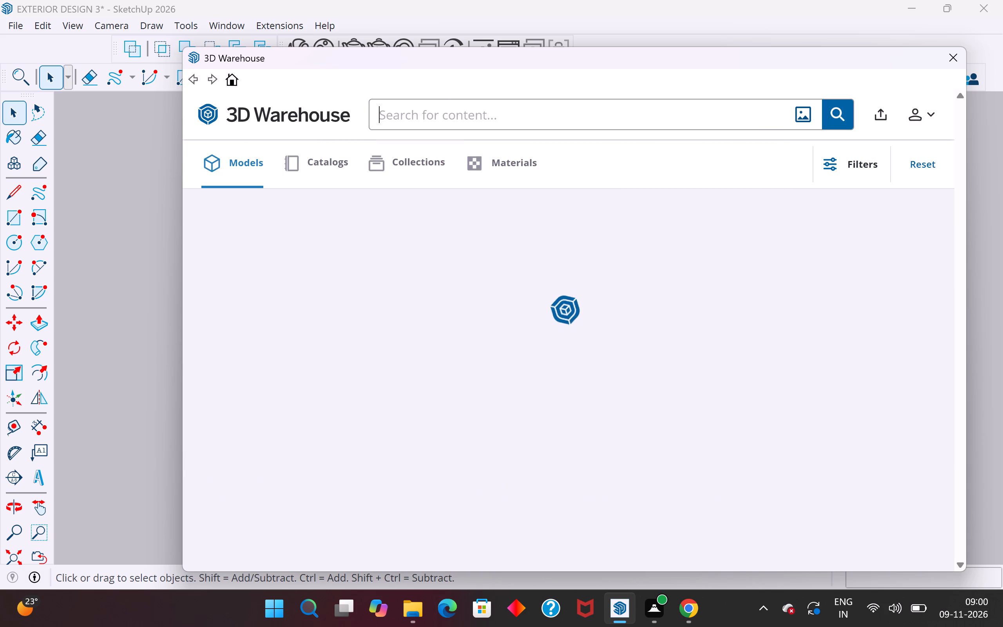
{"action": "type", "text": "curta"}
{"action": "type", "text": "in"}
{"action": "key", "text": "space"}
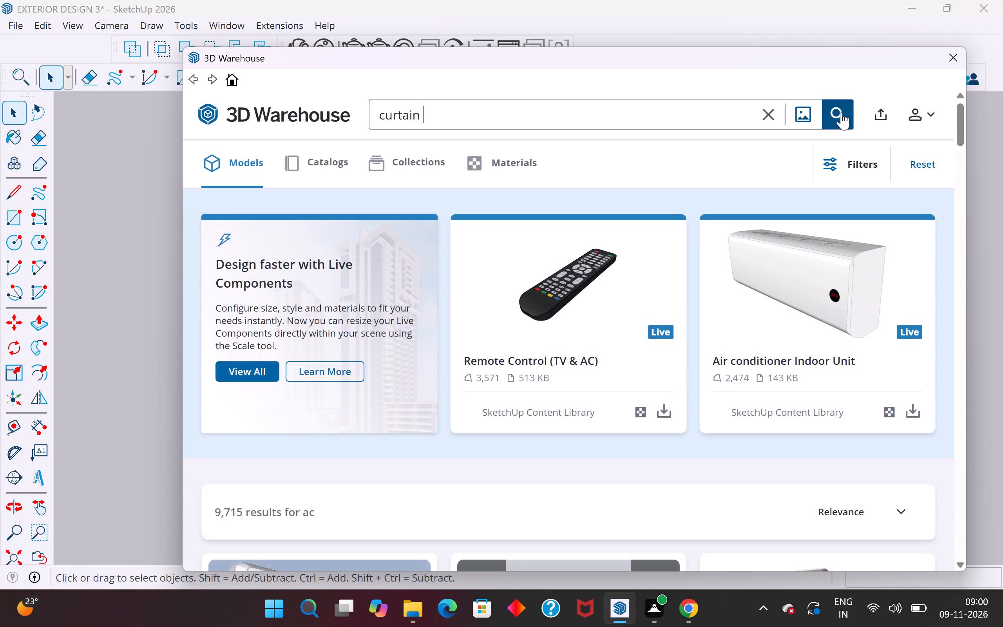
{"action": "left_click", "coordinate": [841, 112]}
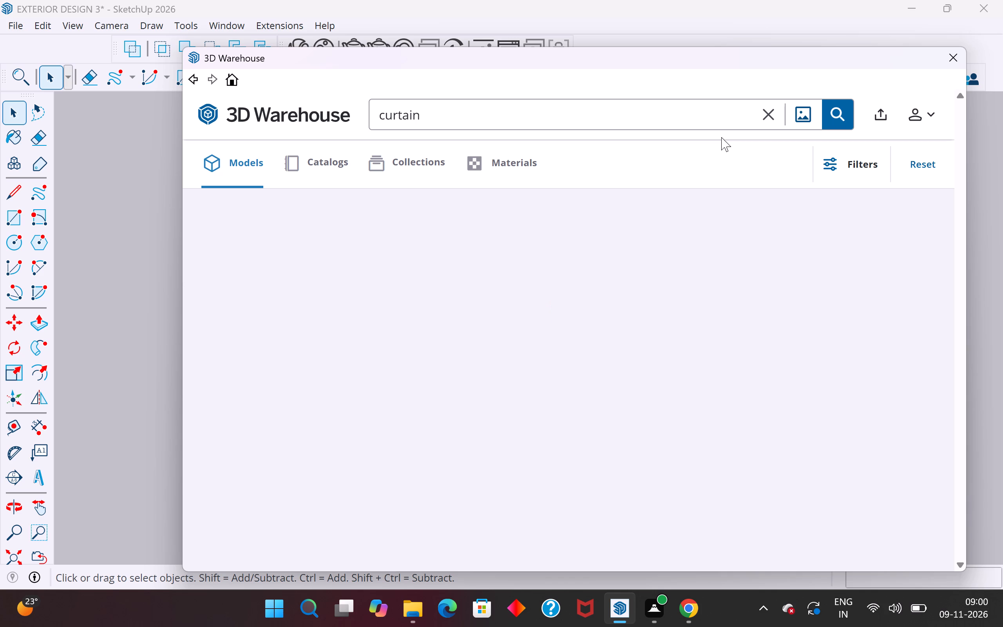
Browse the curtain models and load the gold two-panel "CURTAINS" model by art4design directly into the bedroom model.
{"action": "scroll", "coordinate": [509, 434], "scroll_direction": "down", "scroll_amount": 3}
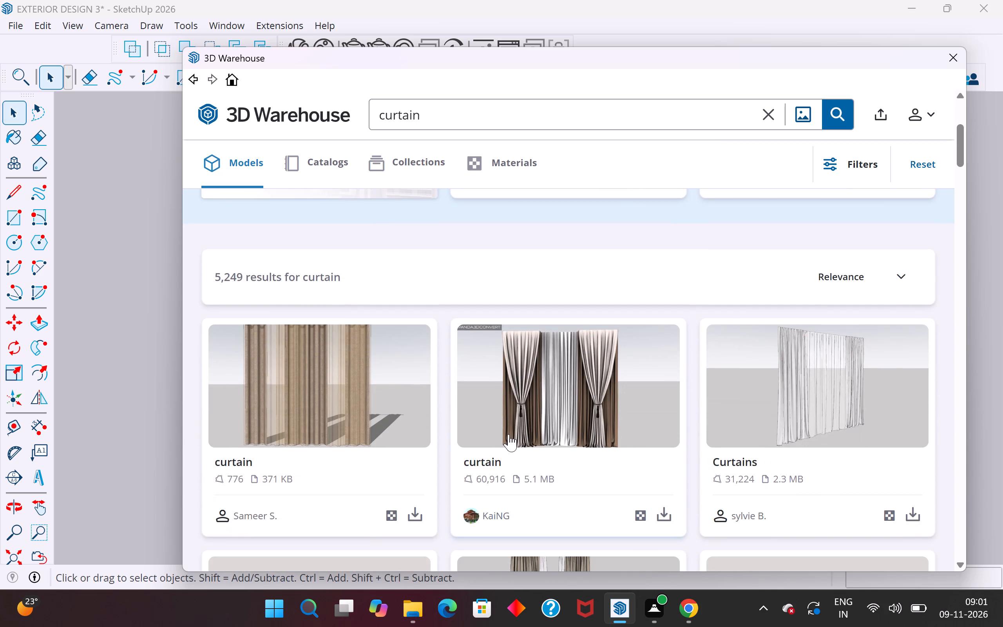
{"action": "scroll", "coordinate": [509, 434], "scroll_direction": "down", "scroll_amount": 4}
{"action": "scroll", "coordinate": [509, 434], "scroll_direction": "up", "scroll_amount": 1}
{"action": "scroll", "coordinate": [509, 434], "scroll_direction": "down", "scroll_amount": 4}
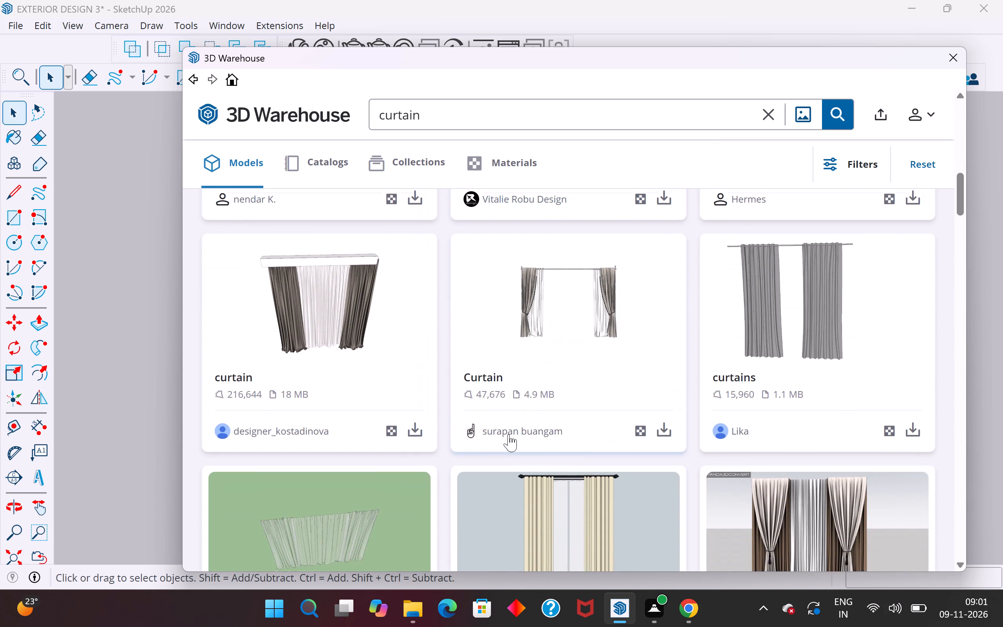
{"action": "scroll", "coordinate": [509, 434], "scroll_direction": "down", "scroll_amount": 5}
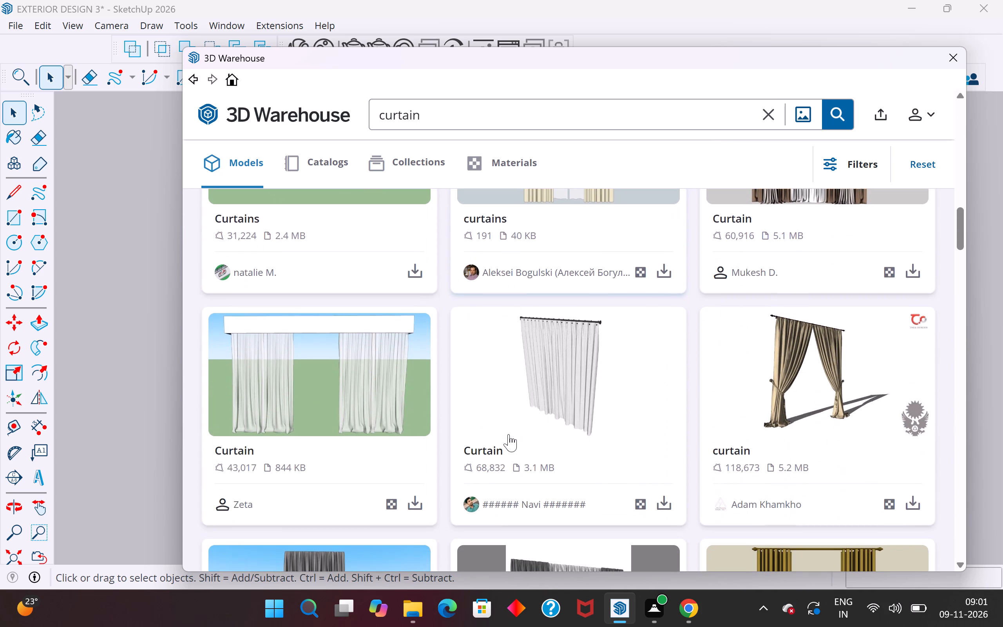
{"action": "scroll", "coordinate": [509, 434], "scroll_direction": "down", "scroll_amount": 5}
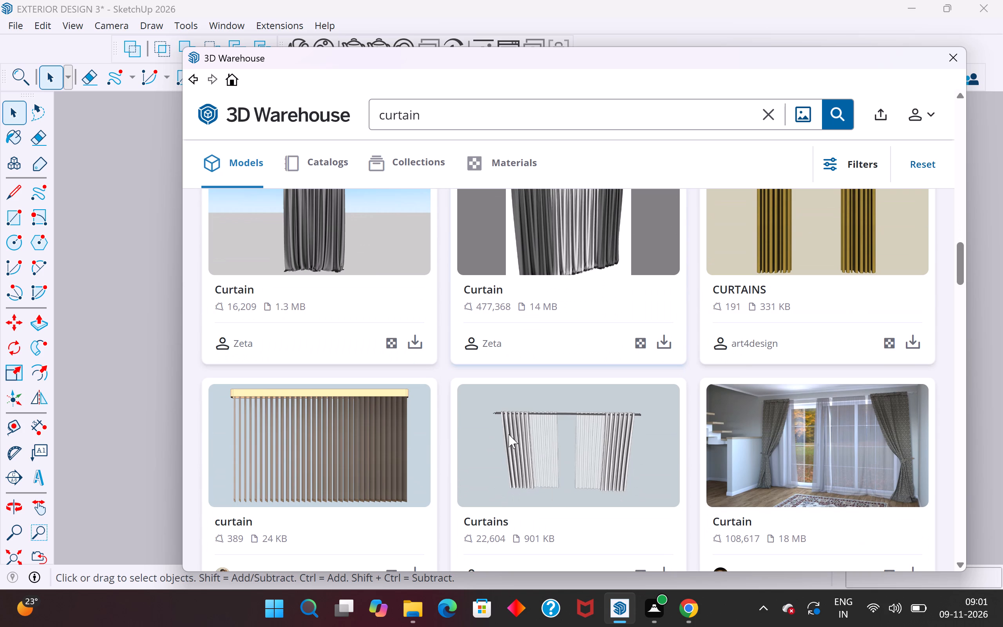
{"action": "scroll", "coordinate": [509, 434], "scroll_direction": "up", "scroll_amount": 2}
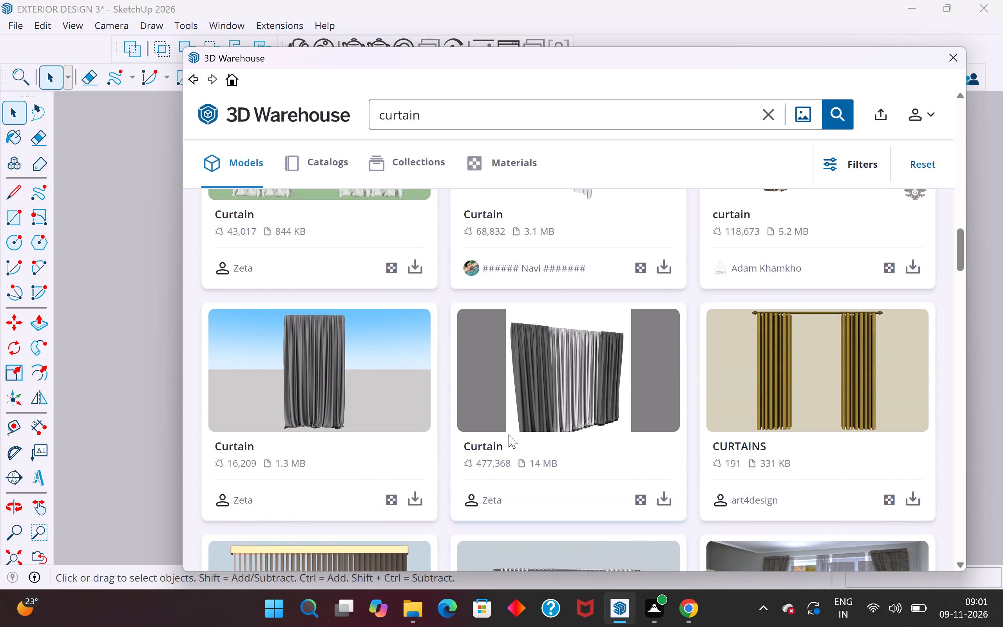
{"action": "left_click", "coordinate": [917, 503]}
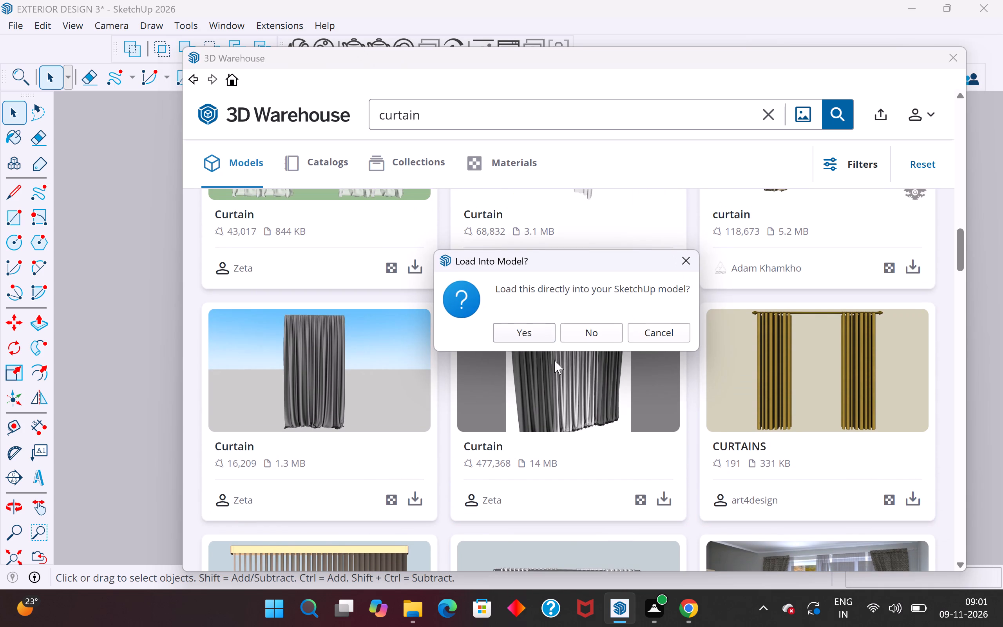
{"action": "left_click", "coordinate": [550, 332]}
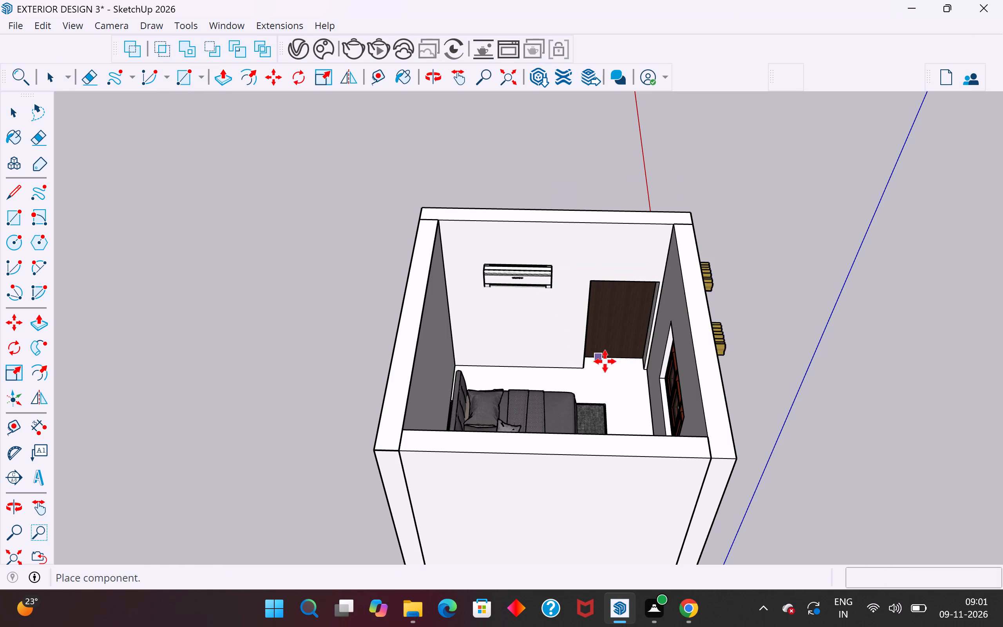
Place the curtains on the inner face of the window wall, hanging over the window, and deselect them.
{"action": "middle_click_drag", "start_coordinate": [637, 381], "coordinate": [1002, 332]}
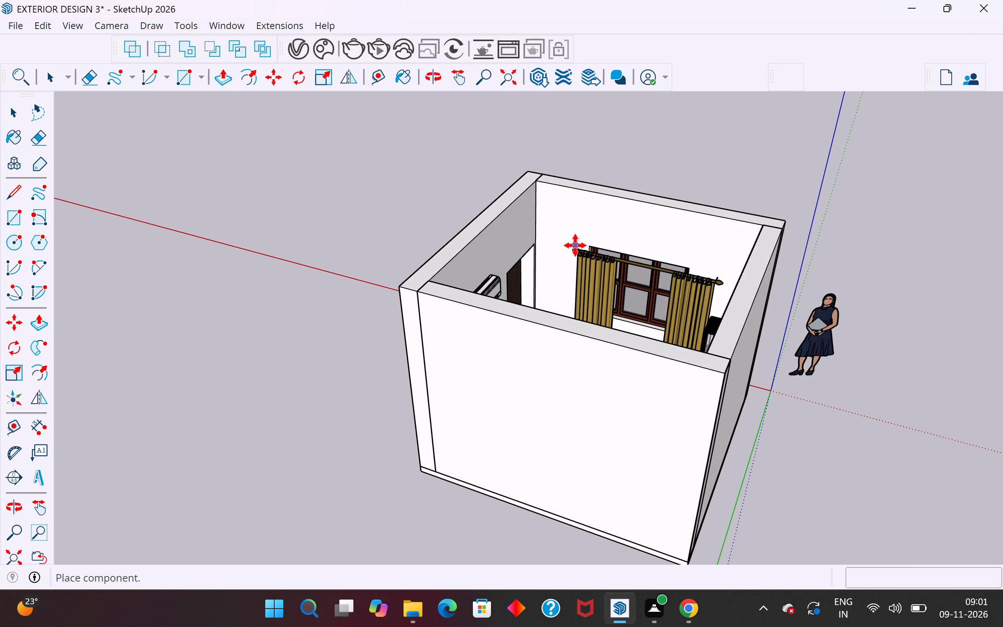
{"action": "left_click", "coordinate": [568, 222]}
{"action": "left_click", "coordinate": [18, 116]}
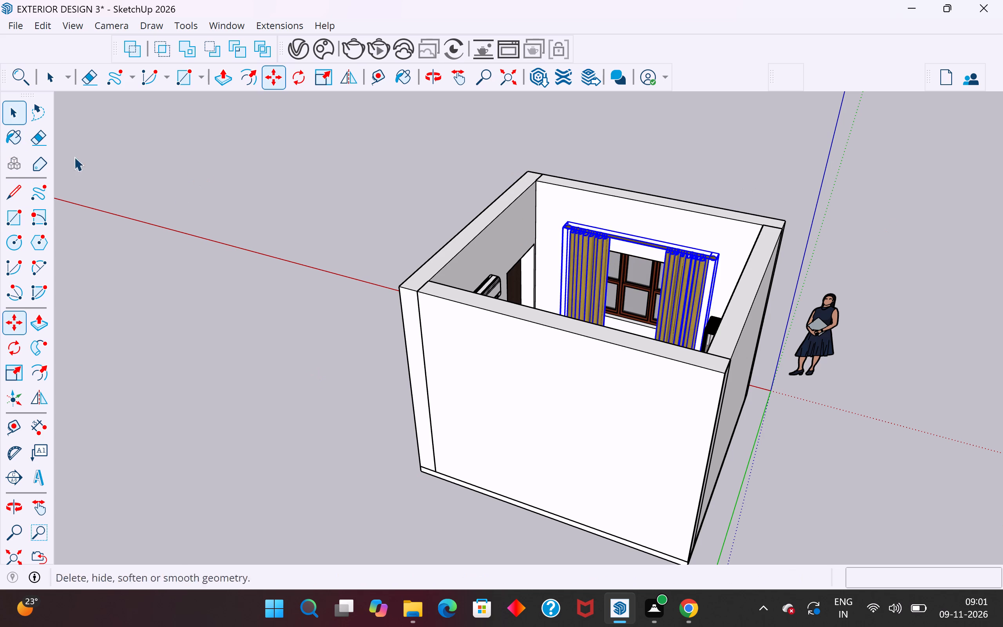
{"action": "left_click", "coordinate": [177, 194]}
Examine the curtain rod and panels from several angles, checking how they sit against the window wall.
{"action": "scroll", "coordinate": [677, 265], "scroll_direction": "up", "scroll_amount": 9}
{"action": "middle_click_drag", "start_coordinate": [690, 303], "coordinate": [722, 312]}
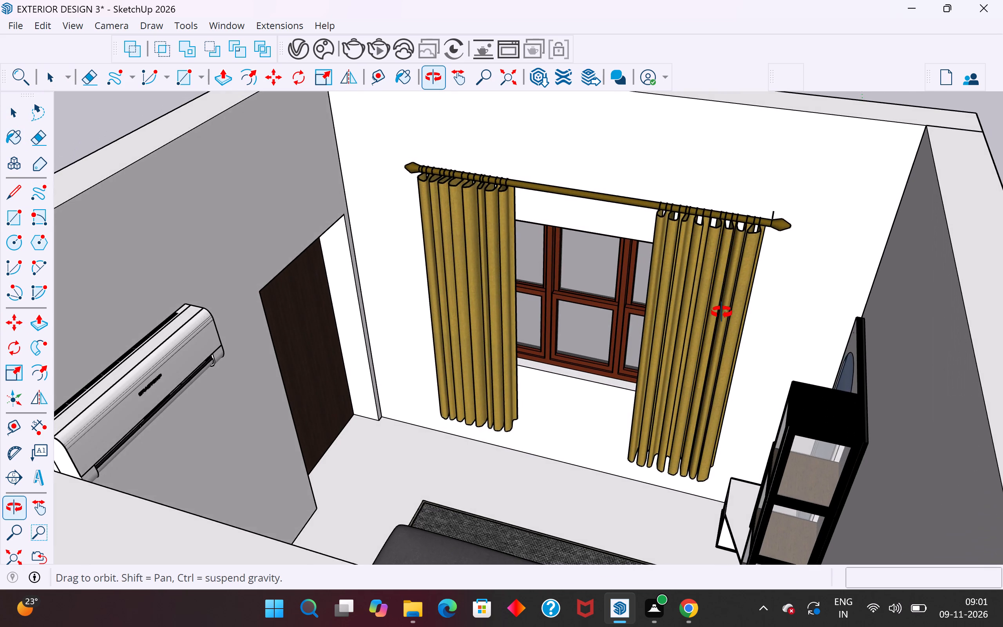
{"action": "middle_click_drag", "start_coordinate": [722, 312], "coordinate": [674, 319]}
{"action": "scroll", "coordinate": [753, 236], "scroll_direction": "up", "scroll_amount": 4}
{"action": "middle_click_drag", "start_coordinate": [773, 240], "coordinate": [712, 243]}
{"action": "scroll", "coordinate": [746, 287], "scroll_direction": "up", "scroll_amount": 4}
{"action": "middle_click_drag", "start_coordinate": [762, 297], "coordinate": [573, 362]}
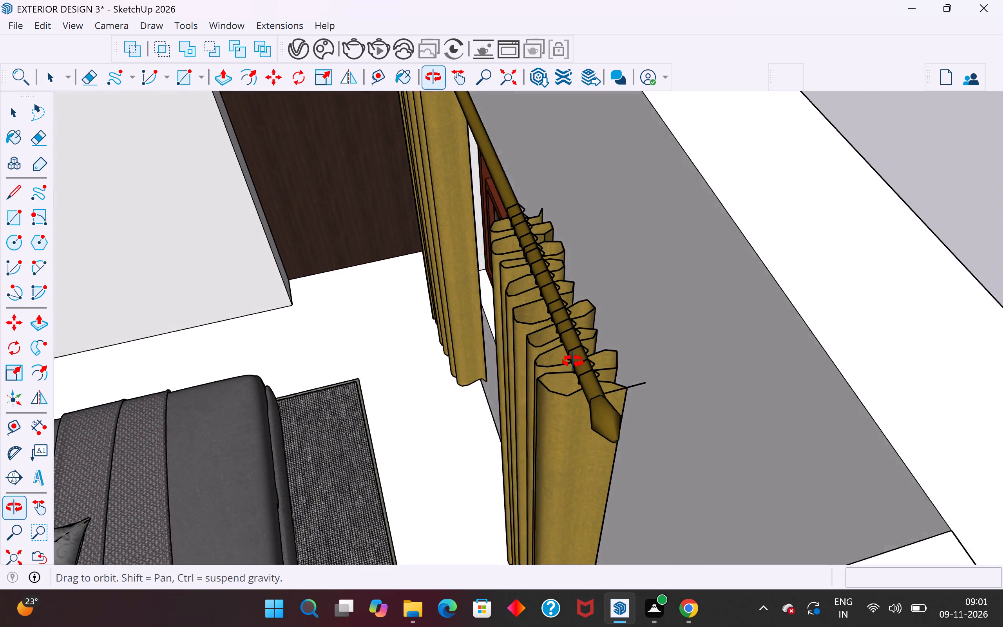
{"action": "middle_click_drag", "start_coordinate": [573, 362], "coordinate": [545, 368]}
{"action": "left_click", "coordinate": [568, 440]}
{"action": "middle_click_drag", "start_coordinate": [612, 467], "coordinate": [645, 401]}
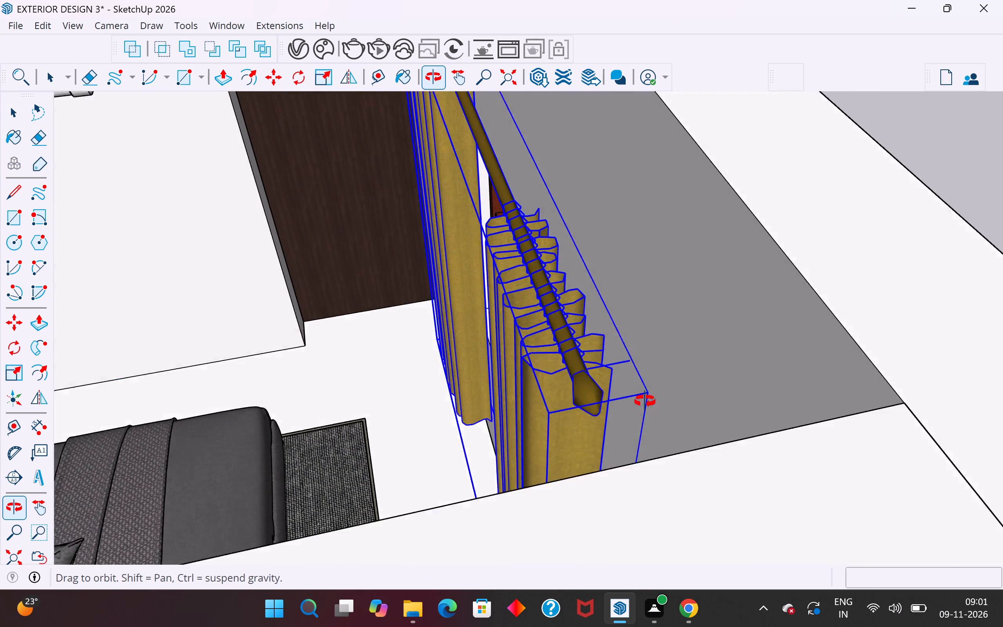
{"action": "middle_click_drag", "start_coordinate": [645, 401], "coordinate": [753, 417]}
{"action": "middle_click_drag", "start_coordinate": [540, 400], "coordinate": [662, 352]}
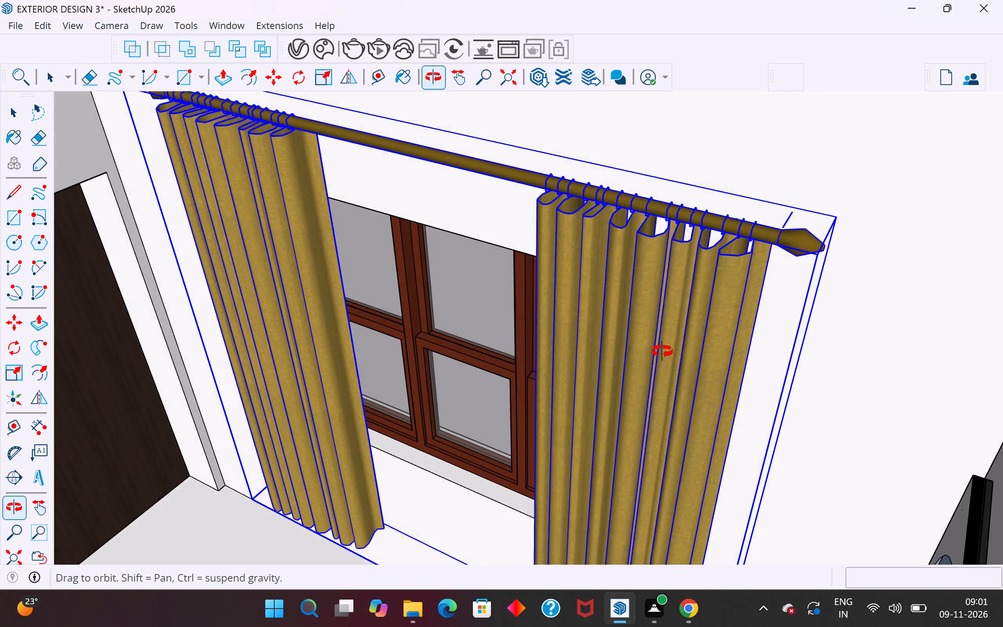
{"action": "middle_click_drag", "start_coordinate": [662, 352], "coordinate": [640, 317]}
Hide the room's wall group opposite the window to open up the bedroom interior.
{"action": "scroll", "coordinate": [708, 263], "scroll_direction": "down", "scroll_amount": 2}
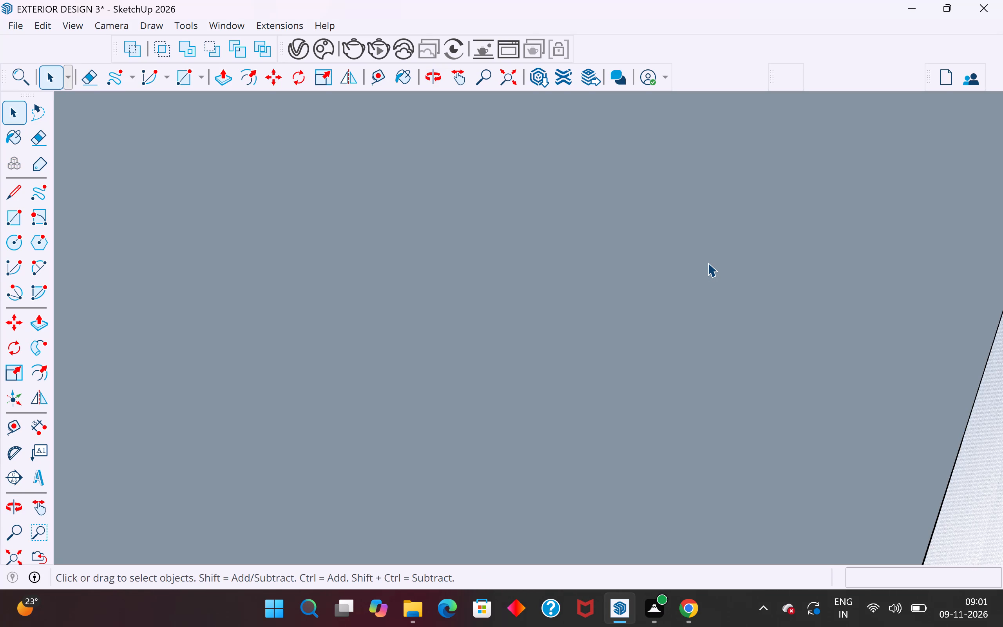
{"action": "scroll", "coordinate": [708, 263], "scroll_direction": "down", "scroll_amount": 2}
{"action": "left_click", "coordinate": [21, 553]}
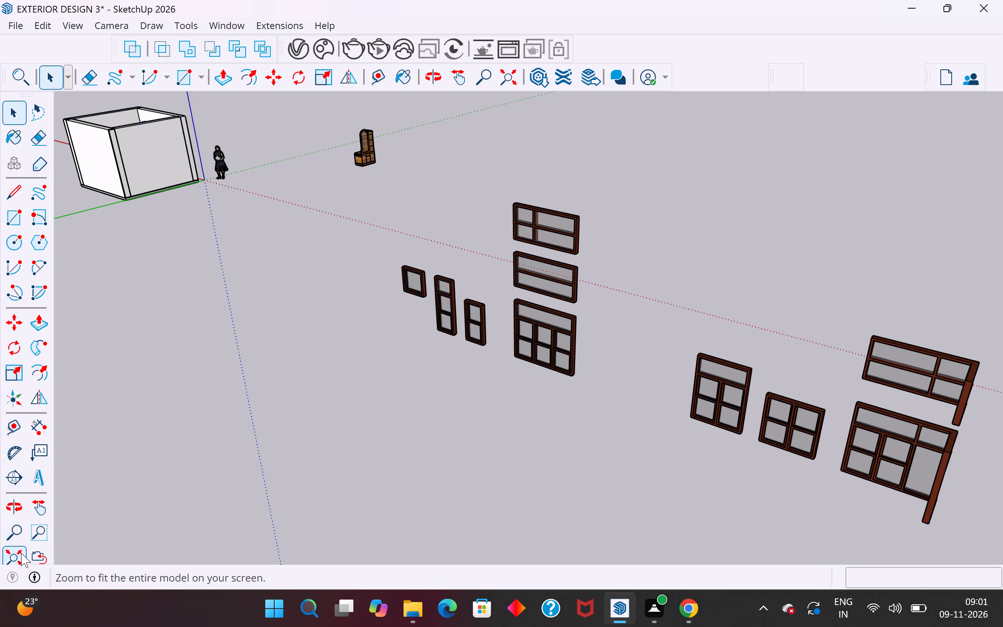
{"action": "scroll", "coordinate": [547, 399], "scroll_direction": "down", "scroll_amount": 4}
{"action": "middle_click_drag", "start_coordinate": [387, 336], "coordinate": [475, 381]}
{"action": "left_click", "coordinate": [451, 362]}
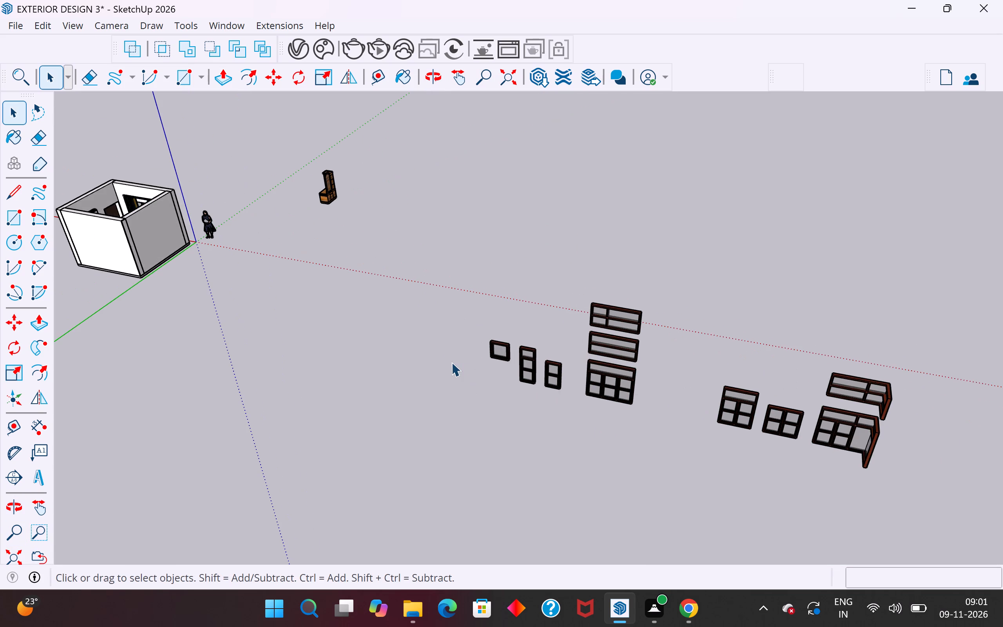
{"action": "scroll", "coordinate": [682, 328], "scroll_direction": "down", "scroll_amount": 5}
{"action": "scroll", "coordinate": [265, 264], "scroll_direction": "up", "scroll_amount": 7}
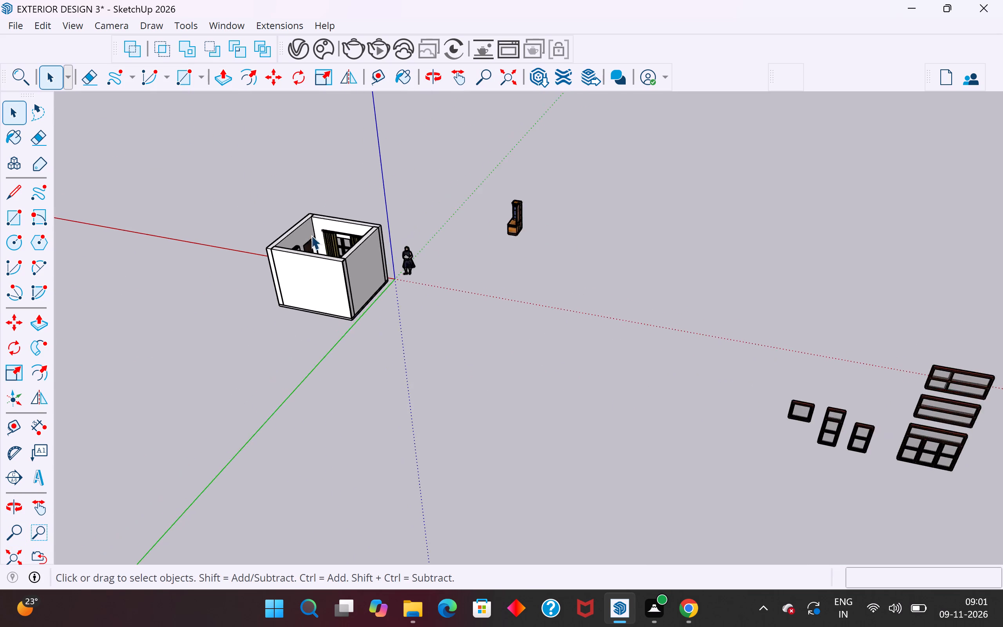
{"action": "scroll", "coordinate": [311, 235], "scroll_direction": "up", "scroll_amount": 3}
{"action": "left_click", "coordinate": [304, 286]}
{"action": "right_click", "coordinate": [304, 286]}
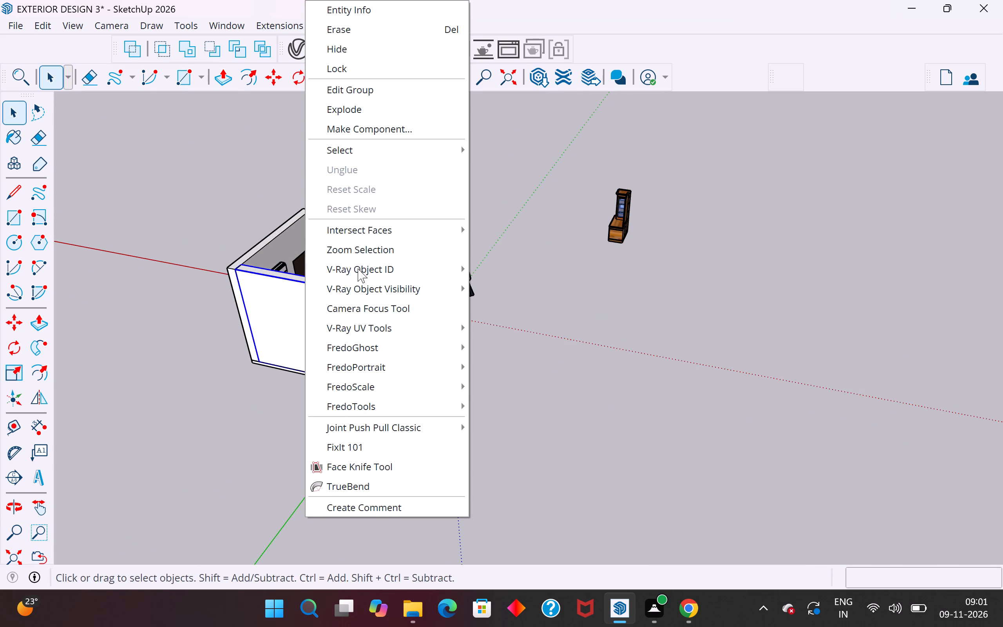
{"action": "left_click", "coordinate": [345, 47]}
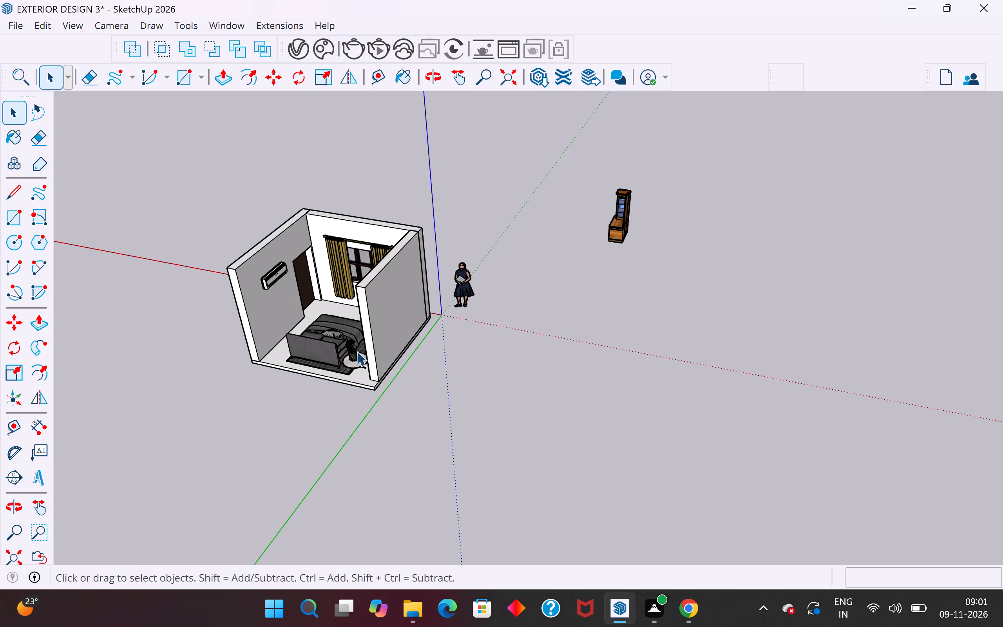
Move the curtains about 2 1/4" along the window wall toward the air conditioner wall, and deselect them.
{"action": "middle_click_drag", "start_coordinate": [352, 353], "coordinate": [544, 254]}
{"action": "scroll", "coordinate": [352, 354], "scroll_direction": "up", "scroll_amount": 1}
{"action": "scroll", "coordinate": [503, 286], "scroll_direction": "up", "scroll_amount": 4}
{"action": "scroll", "coordinate": [911, 310], "scroll_direction": "down", "scroll_amount": 4}
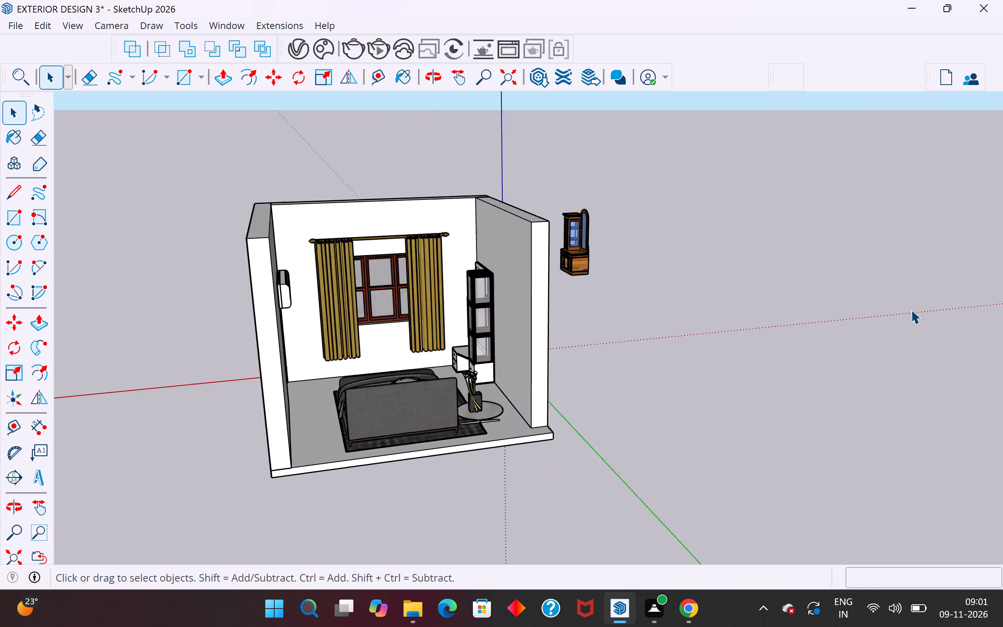
{"action": "middle_click_drag", "start_coordinate": [555, 322], "coordinate": [446, 321]}
{"action": "scroll", "coordinate": [465, 256], "scroll_direction": "up", "scroll_amount": 7}
{"action": "left_click", "coordinate": [427, 255]}
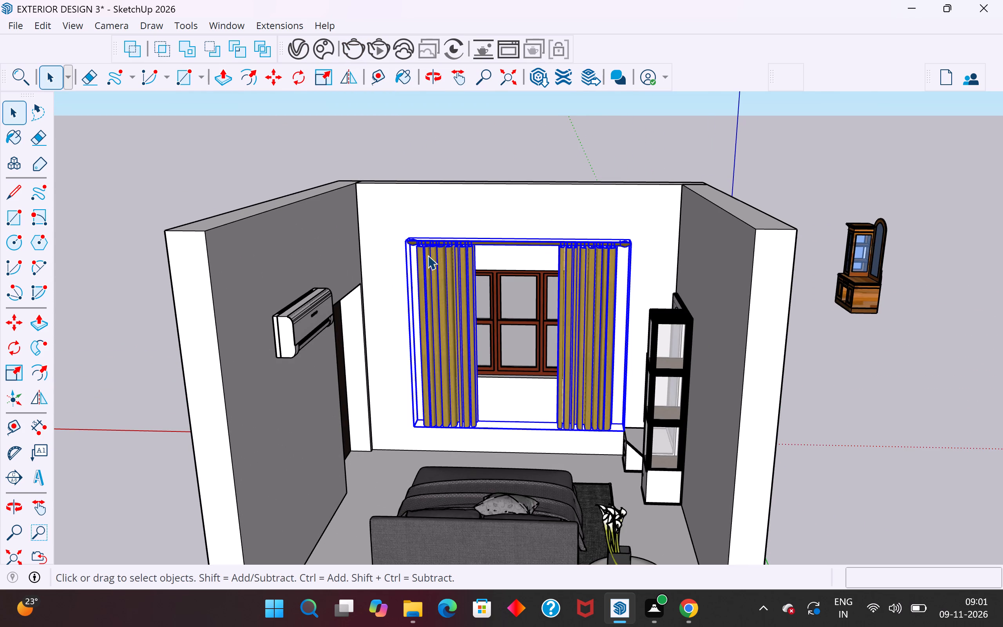
{"action": "key", "text": "m"}
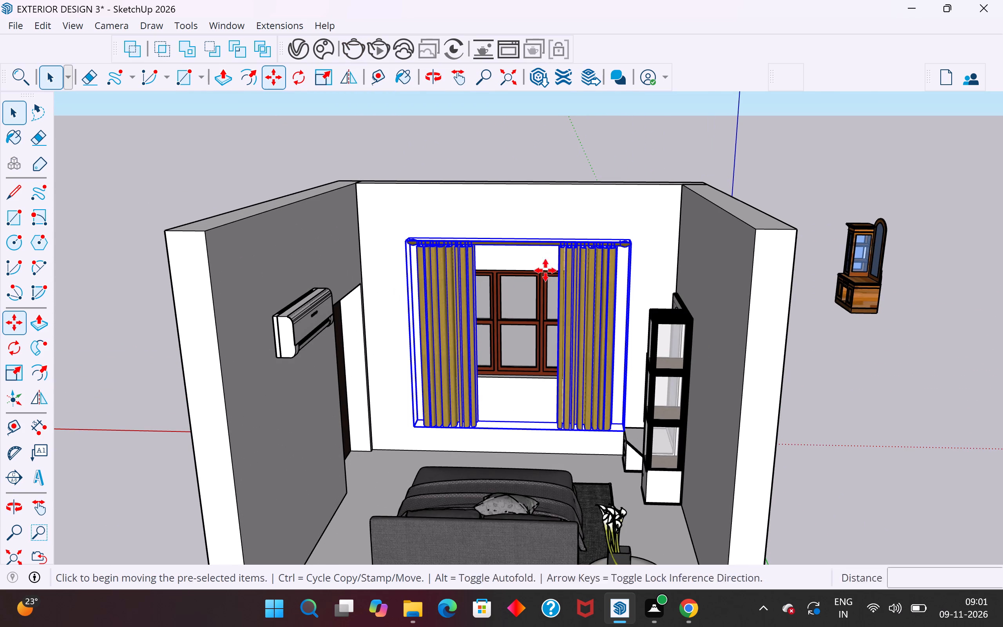
{"action": "scroll", "coordinate": [632, 238], "scroll_direction": "up", "scroll_amount": 7}
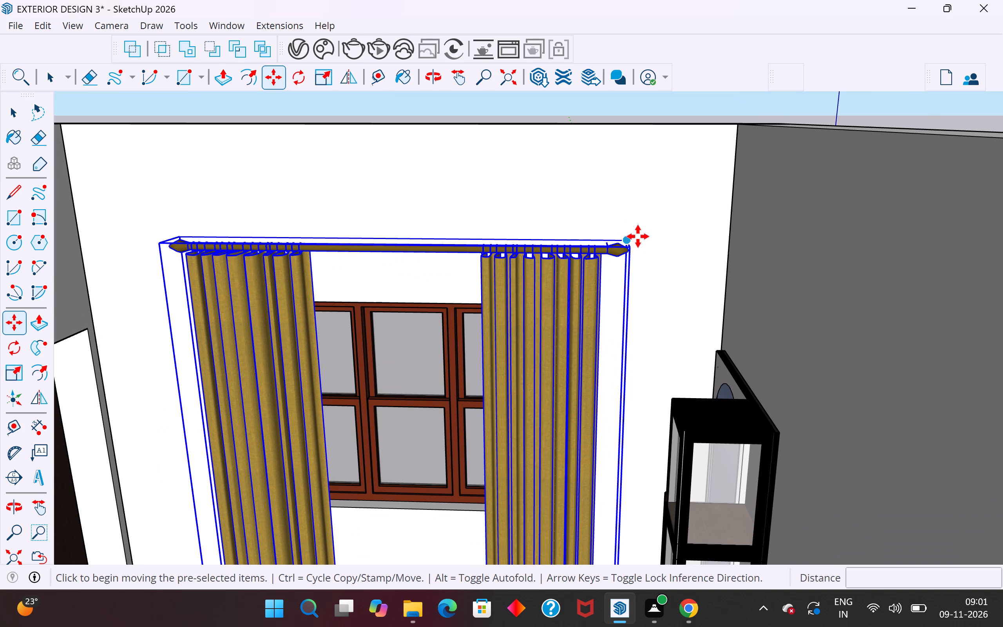
{"action": "left_click", "coordinate": [638, 236]}
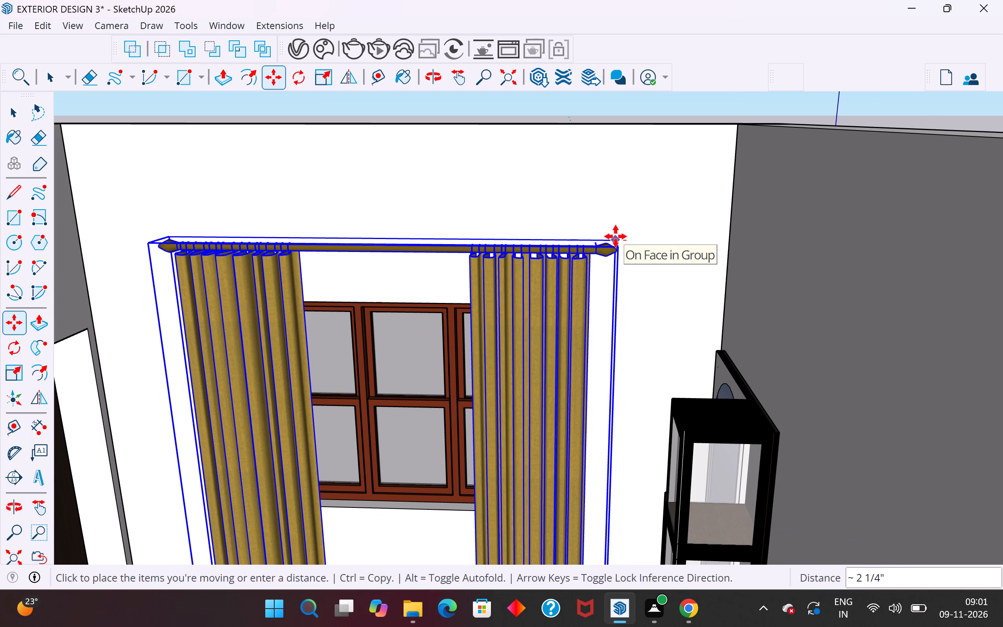
{"action": "left_click", "coordinate": [616, 236]}
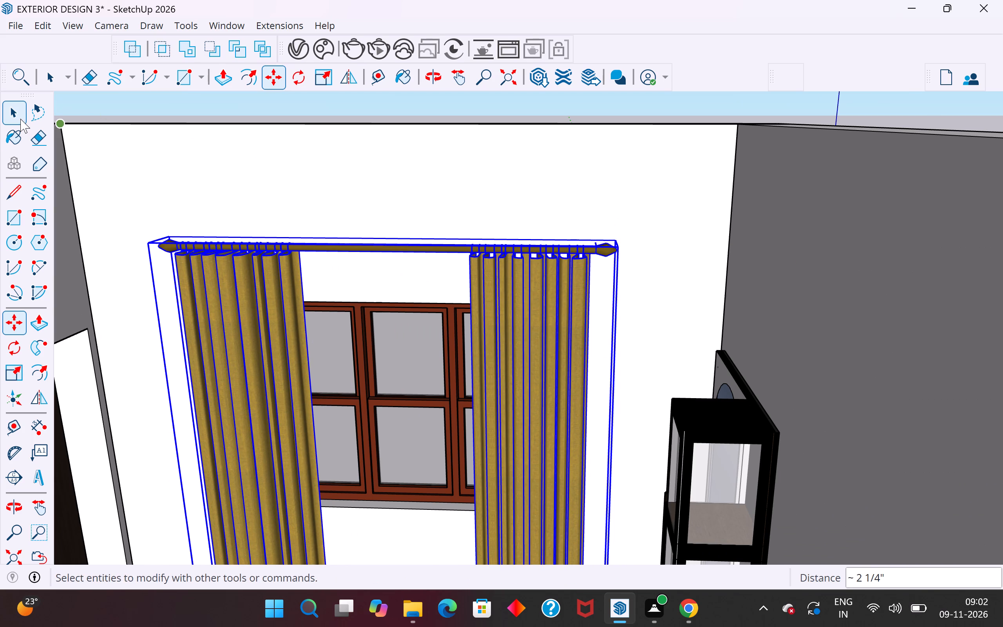
{"action": "left_click", "coordinate": [20, 119]}
{"action": "left_click", "coordinate": [220, 113]}
{"action": "scroll", "coordinate": [625, 246], "scroll_direction": "down", "scroll_amount": 10}
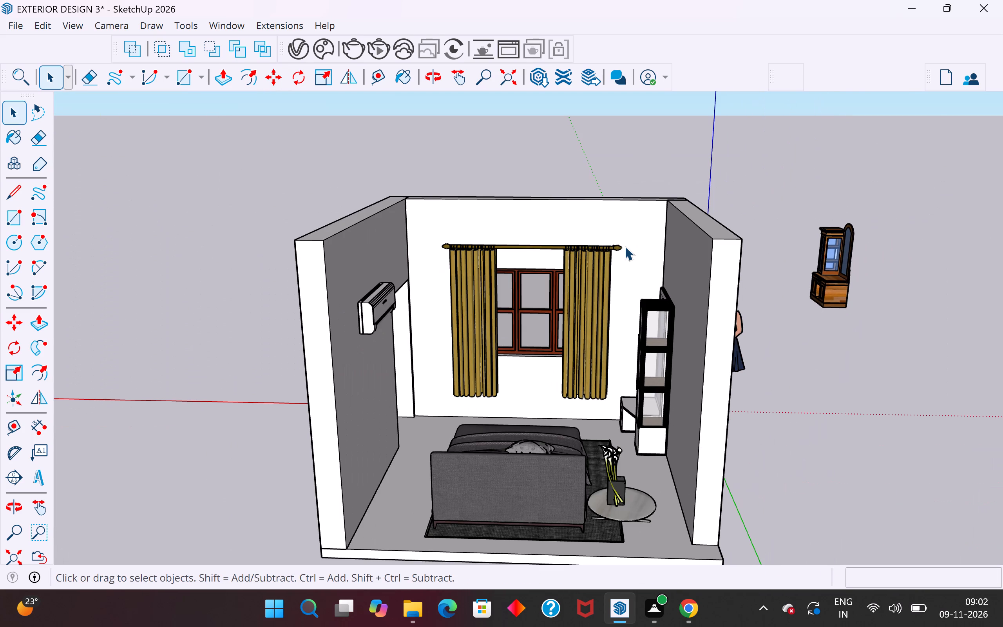
Scale the air conditioner's depth outward from its wall by a factor of 1.29, and deselect it.
{"action": "left_click", "coordinate": [896, 348]}
{"action": "scroll", "coordinate": [629, 240], "scroll_direction": "down", "scroll_amount": 2}
{"action": "middle_click_drag", "start_coordinate": [449, 312], "coordinate": [446, 303]}
{"action": "scroll", "coordinate": [491, 228], "scroll_direction": "down", "scroll_amount": 3}
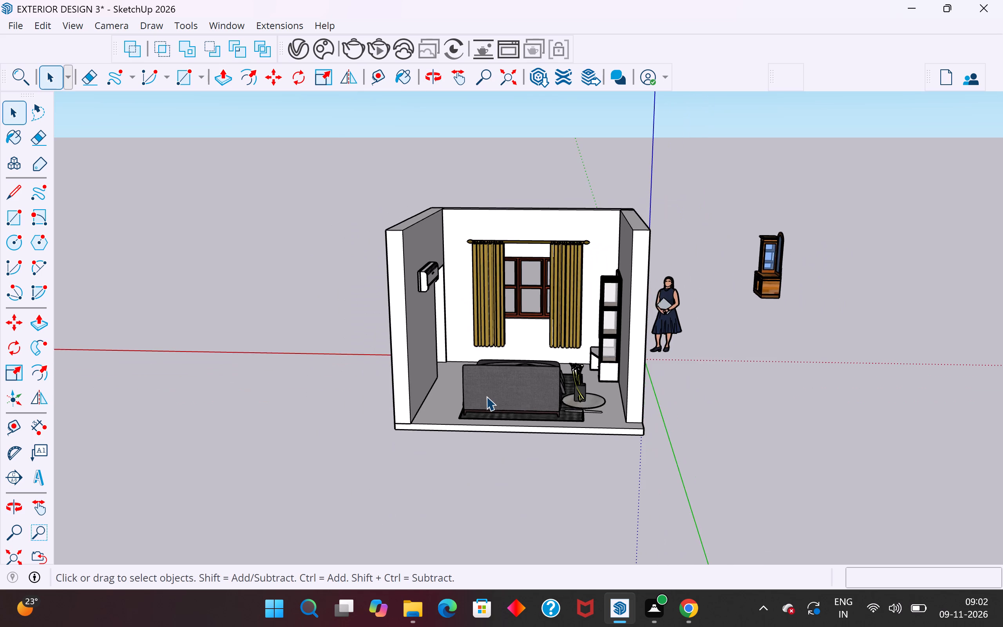
{"action": "scroll", "coordinate": [486, 396], "scroll_direction": "up", "scroll_amount": 7}
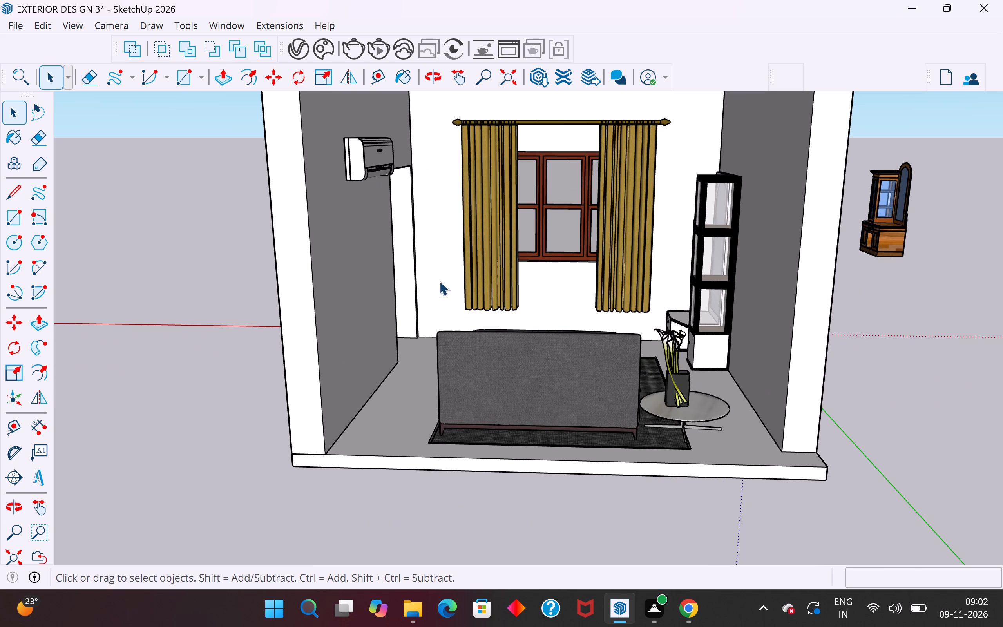
{"action": "left_click", "coordinate": [380, 149]}
{"action": "key", "text": "s"}
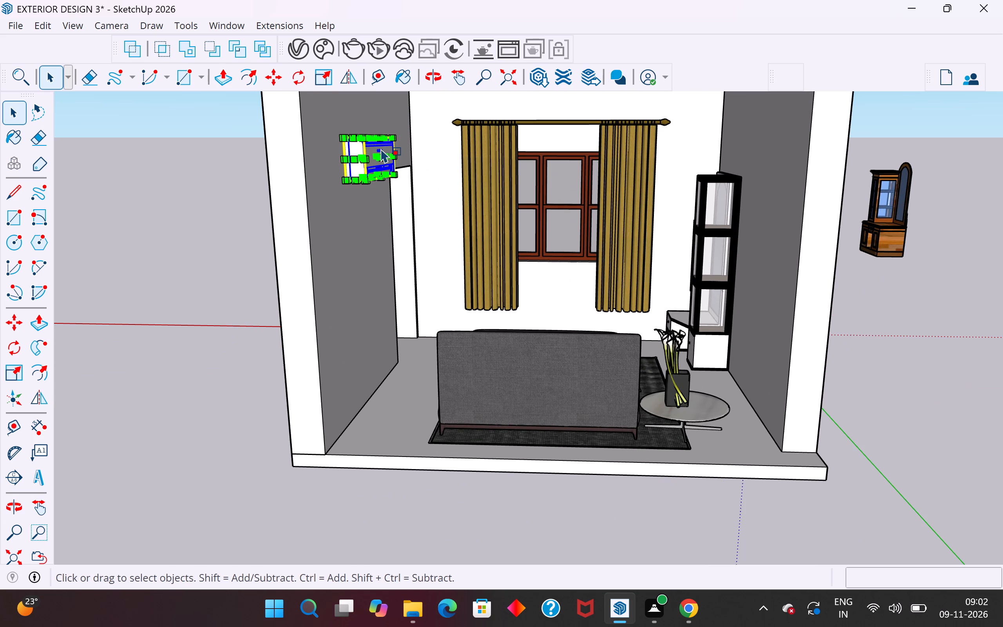
{"action": "left_click", "coordinate": [386, 155]}
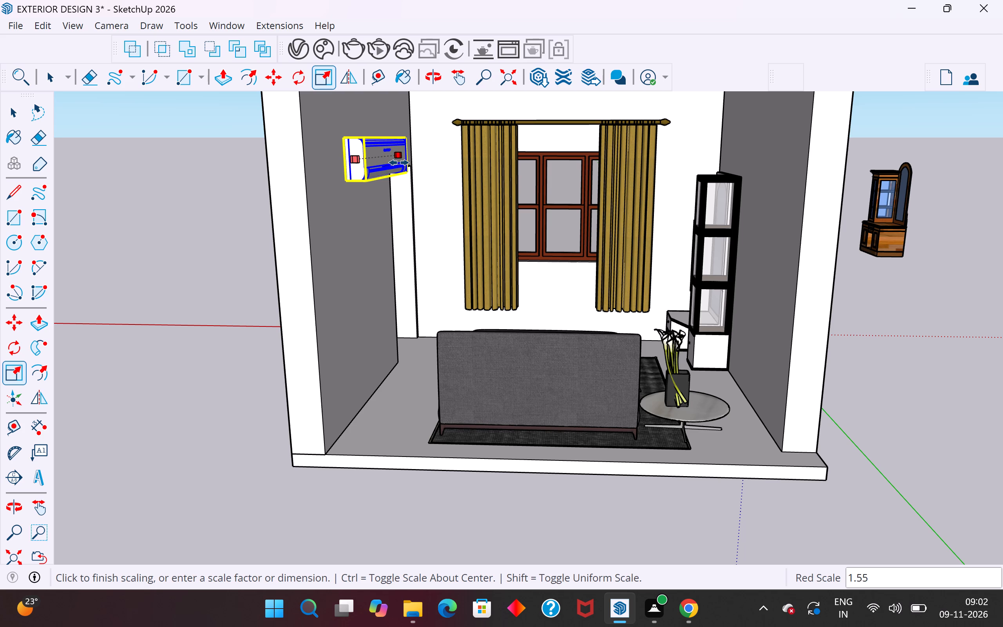
{"action": "key", "text": "ctrl+z"}
{"action": "scroll", "coordinate": [382, 187], "scroll_direction": "up", "scroll_amount": 1}
{"action": "middle_click_drag", "start_coordinate": [386, 196], "coordinate": [425, 273]}
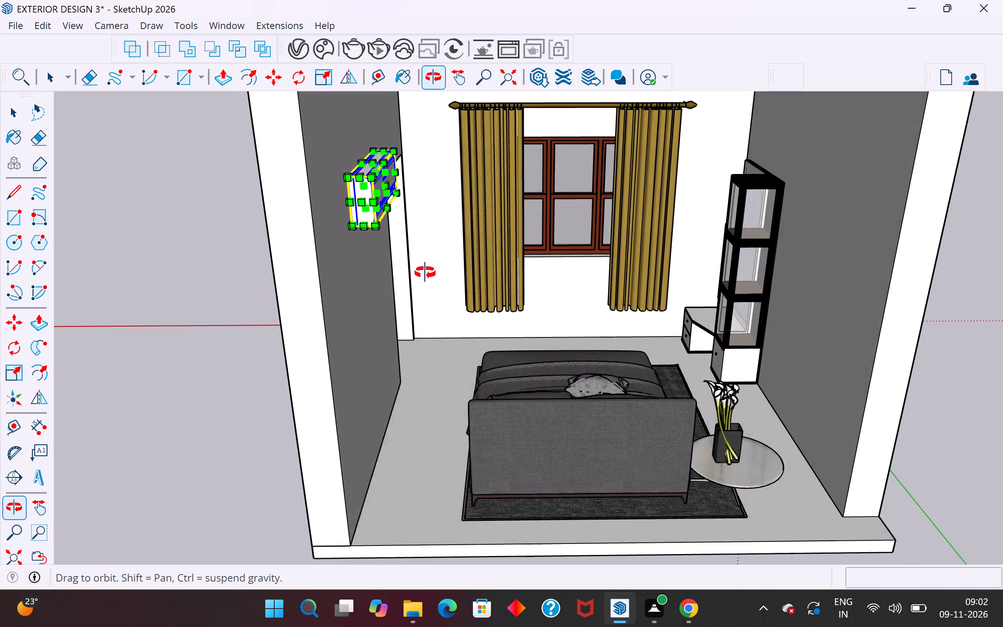
{"action": "middle_click_drag", "start_coordinate": [425, 273], "coordinate": [425, 274]}
{"action": "scroll", "coordinate": [402, 223], "scroll_direction": "up", "scroll_amount": 3}
{"action": "left_click", "coordinate": [387, 206]}
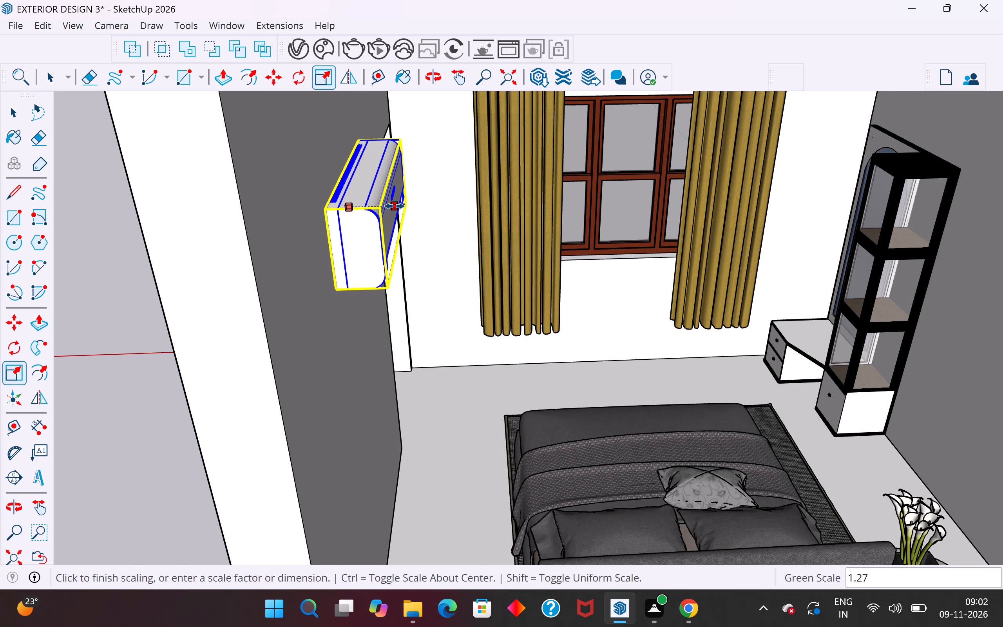
{"action": "left_click", "coordinate": [395, 206]}
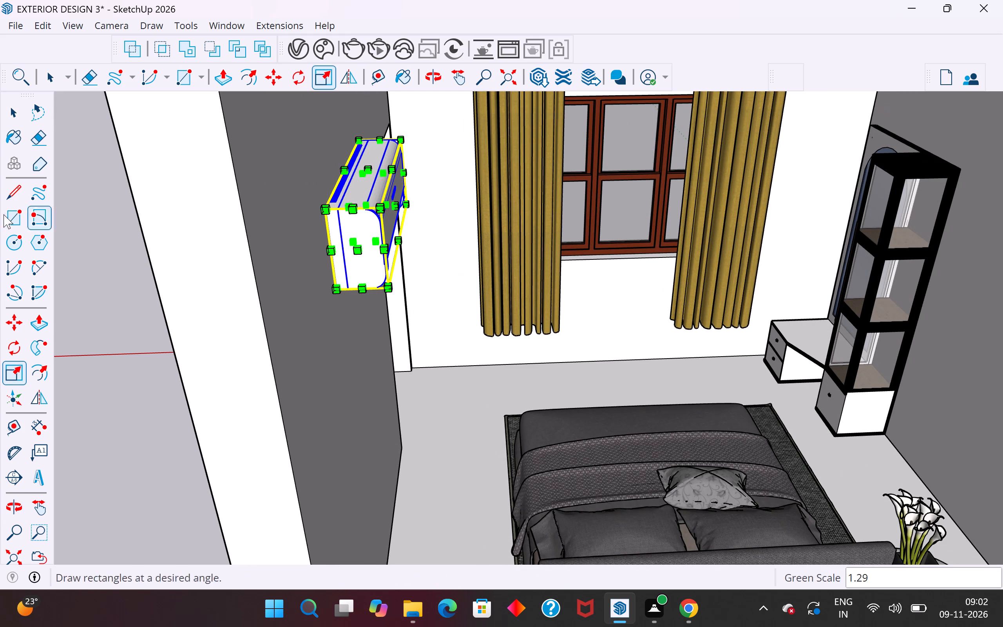
{"action": "left_click", "coordinate": [13, 107]}
{"action": "left_click", "coordinate": [92, 225]}
{"action": "scroll", "coordinate": [353, 335], "scroll_direction": "down", "scroll_amount": 10}
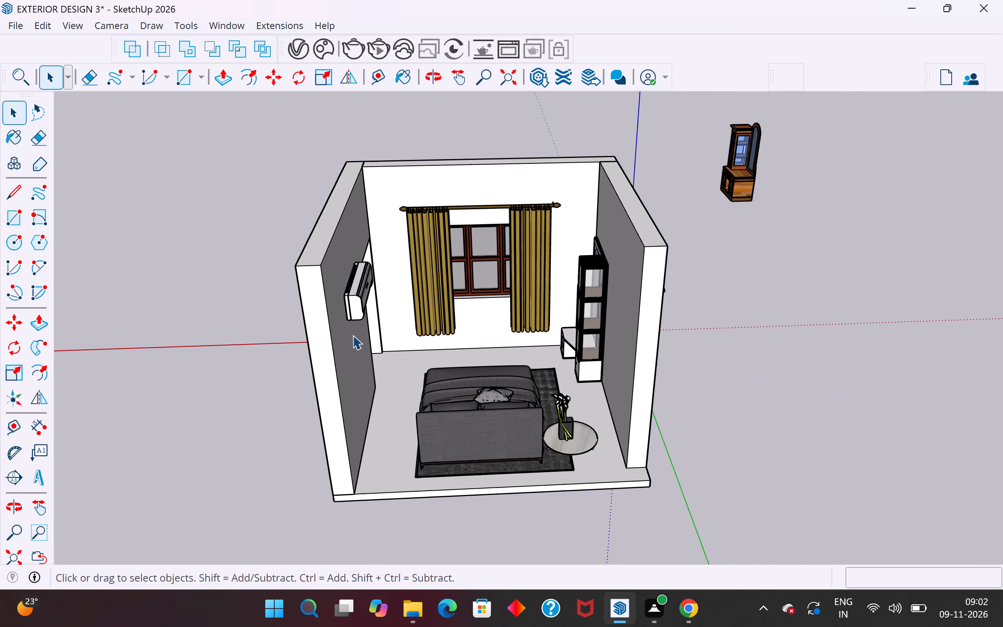
Examine the bedroom from low and high angles, checking the air conditioner, curtains and furniture layout.
{"action": "scroll", "coordinate": [353, 335], "scroll_direction": "down", "scroll_amount": 2}
{"action": "scroll", "coordinate": [511, 357], "scroll_direction": "up", "scroll_amount": 1}
{"action": "middle_click_drag", "start_coordinate": [518, 357], "coordinate": [515, 289]}
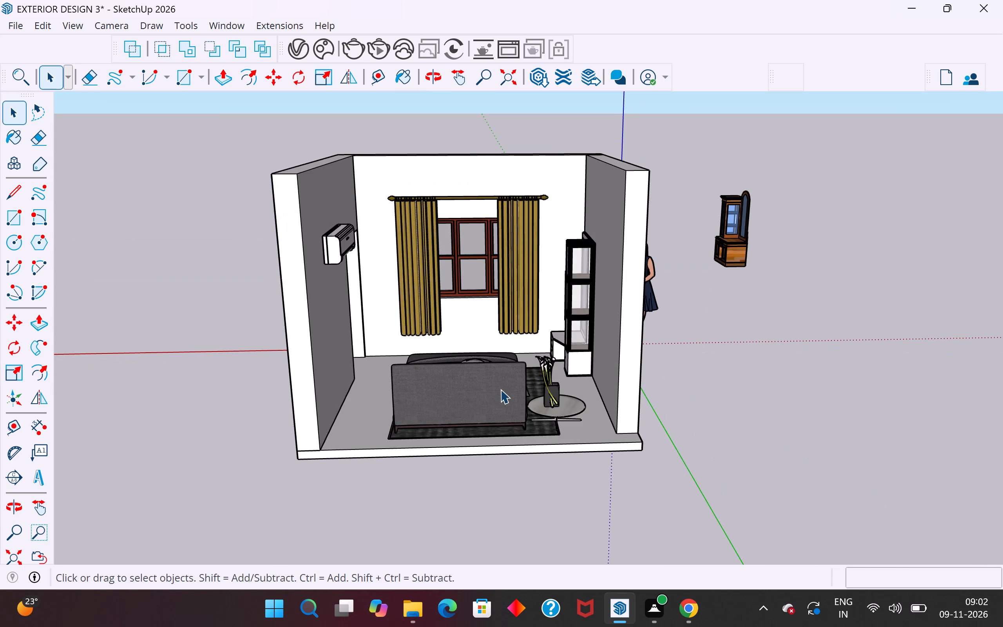
{"action": "scroll", "coordinate": [500, 389], "scroll_direction": "up", "scroll_amount": 2}
{"action": "middle_click_drag", "start_coordinate": [565, 433], "coordinate": [566, 344]}
{"action": "scroll", "coordinate": [566, 344], "scroll_direction": "up", "scroll_amount": 4}
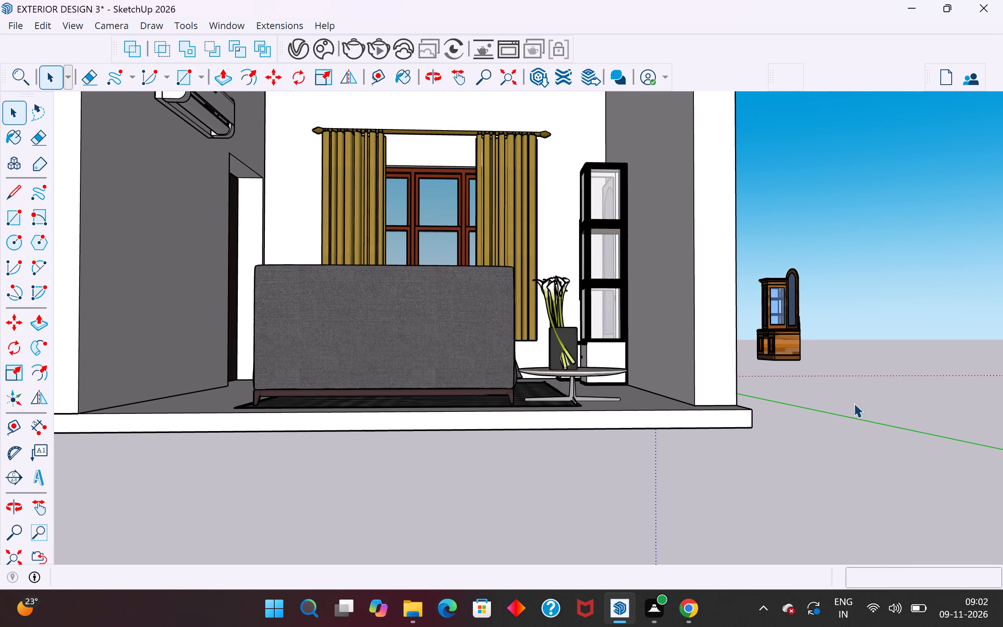
{"action": "scroll", "coordinate": [854, 403], "scroll_direction": "down", "scroll_amount": 5}
{"action": "middle_click_drag", "start_coordinate": [825, 453], "coordinate": [772, 499]}
{"action": "scroll", "coordinate": [771, 498], "scroll_direction": "up", "scroll_amount": 1}
{"action": "scroll", "coordinate": [769, 256], "scroll_direction": "down", "scroll_amount": 4}
{"action": "middle_click_drag", "start_coordinate": [774, 264], "coordinate": [774, 271]}
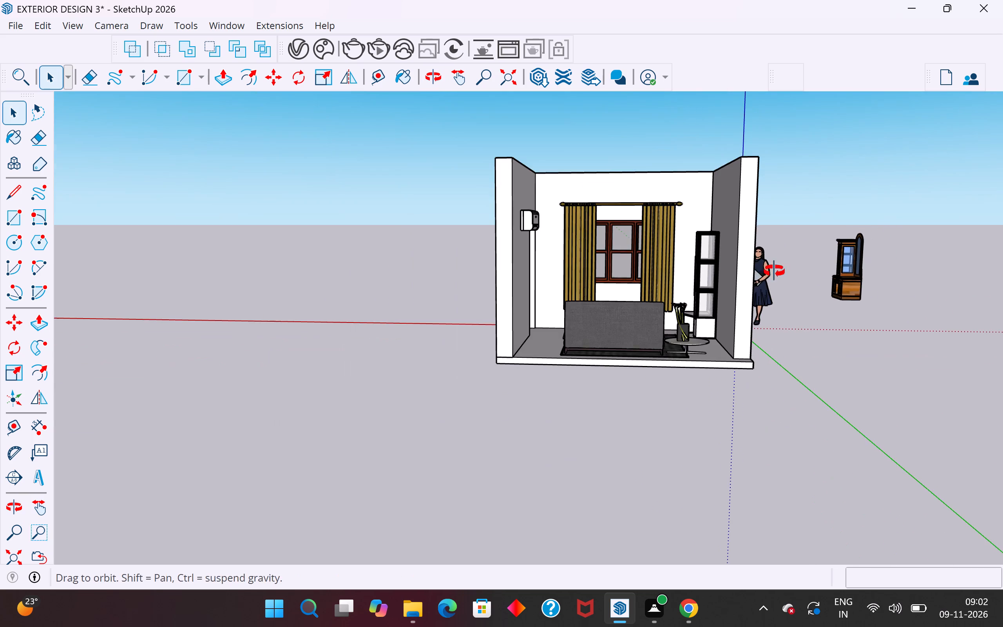
{"action": "middle_click_drag", "start_coordinate": [774, 271], "coordinate": [767, 362]}
{"action": "scroll", "coordinate": [535, 408], "scroll_direction": "up", "scroll_amount": 5}
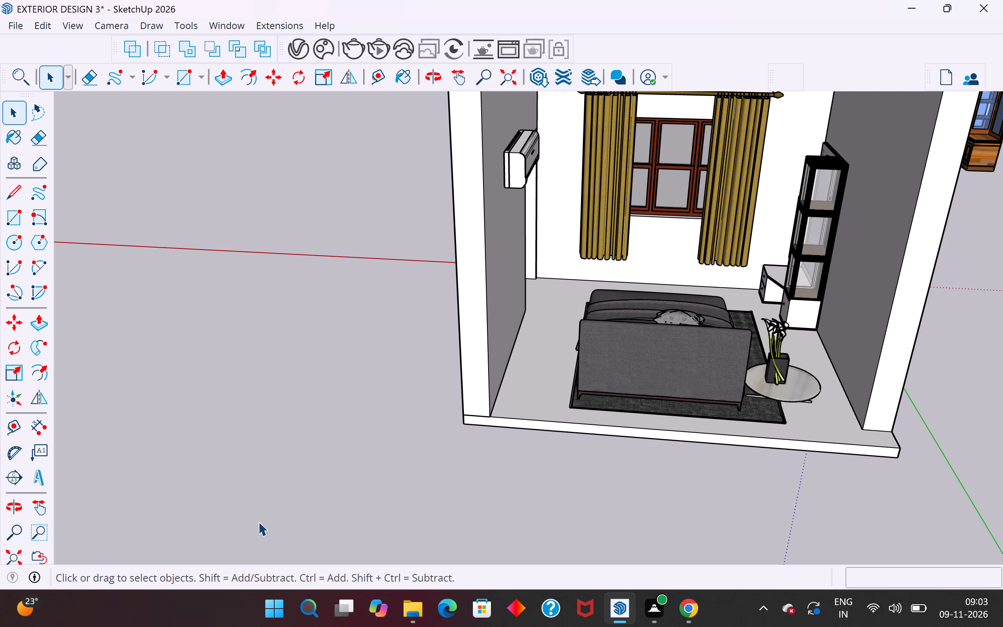
Explode the combined bed, rug, side table and vase component, and deselect its contents.
{"action": "middle_click_drag", "start_coordinate": [647, 386], "coordinate": [861, 428]}
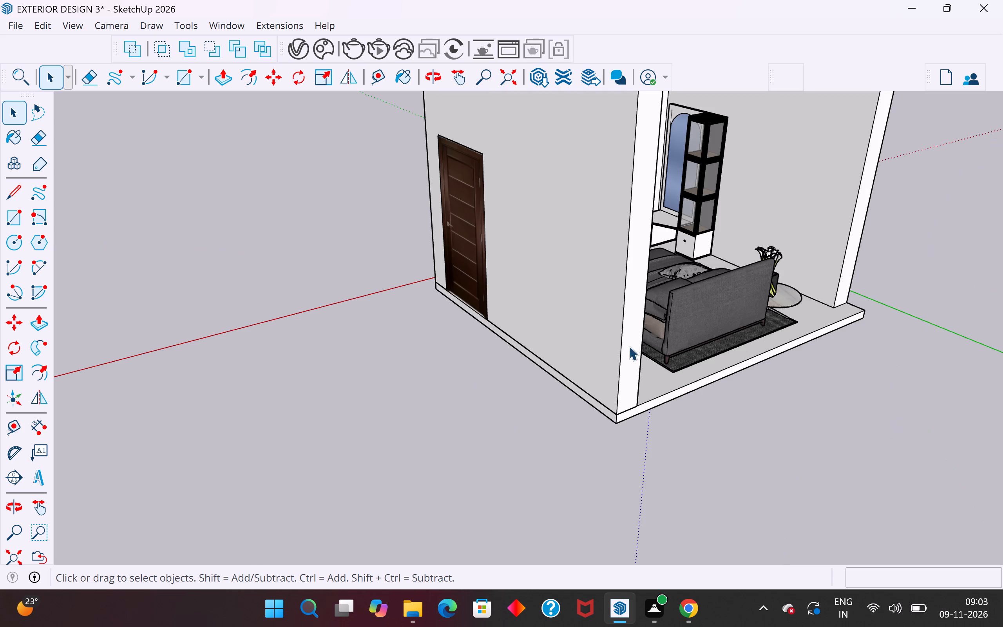
{"action": "middle_click_drag", "start_coordinate": [630, 369], "coordinate": [626, 389]}
{"action": "scroll", "coordinate": [862, 255], "scroll_direction": "up", "scroll_amount": 4}
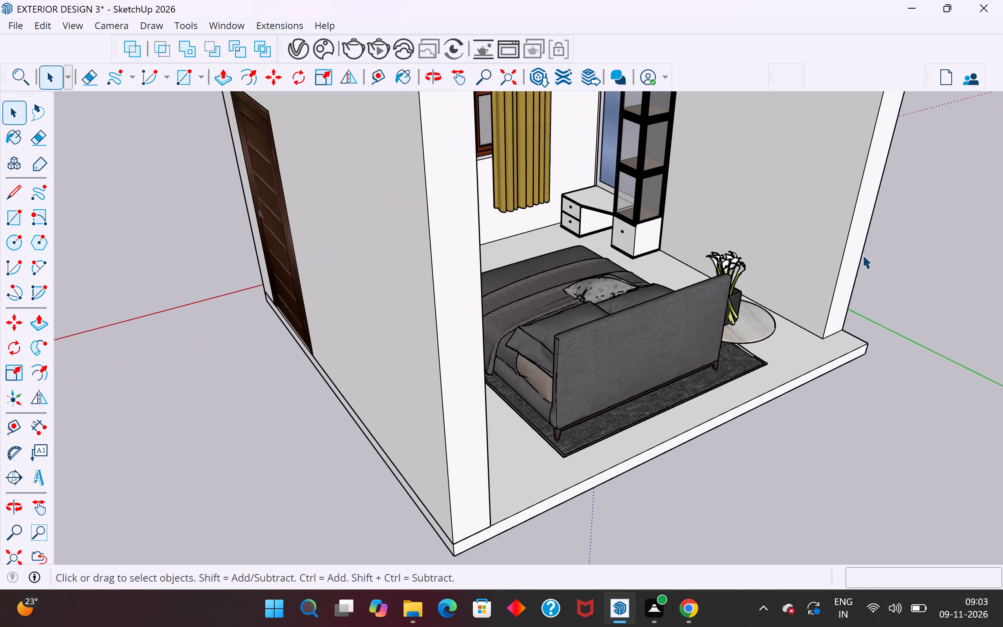
{"action": "scroll", "coordinate": [799, 294], "scroll_direction": "up", "scroll_amount": 1}
{"action": "middle_click_drag", "start_coordinate": [798, 294], "coordinate": [660, 227]}
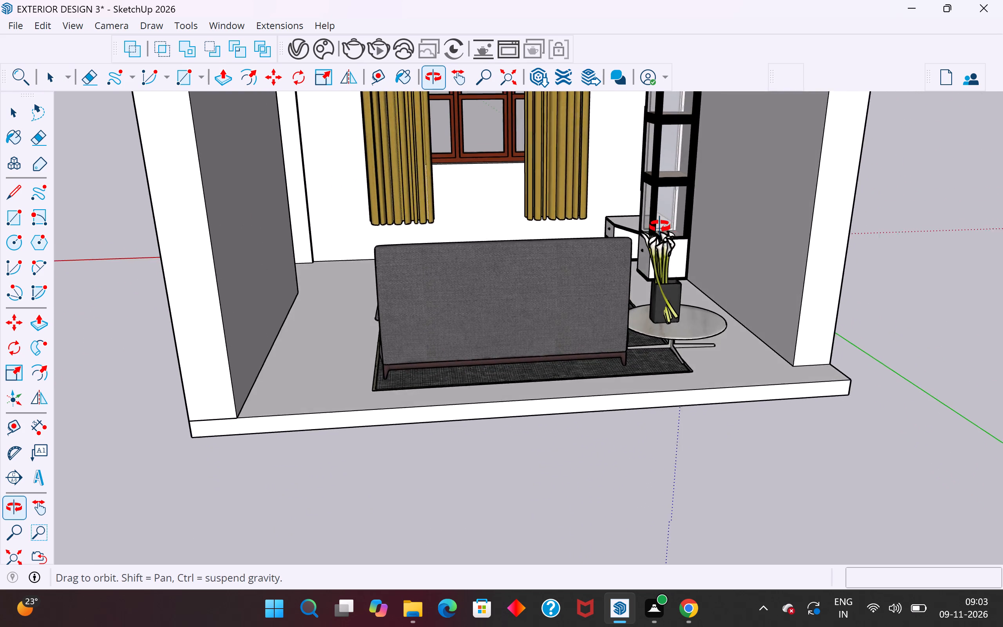
{"action": "middle_click_drag", "start_coordinate": [660, 227], "coordinate": [656, 223]}
{"action": "right_click", "coordinate": [683, 323]}
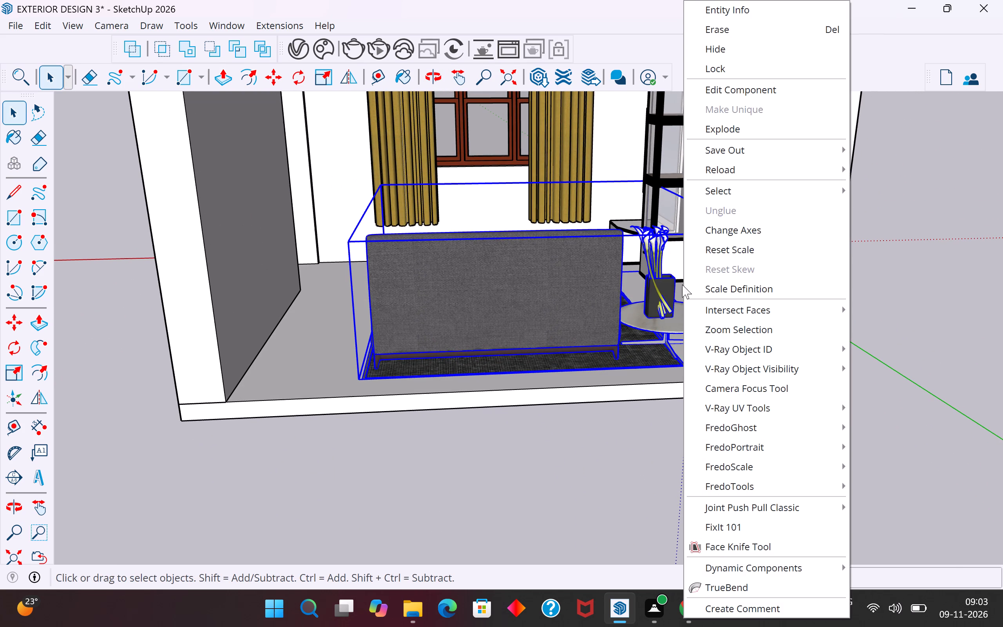
{"action": "left_click", "coordinate": [716, 130]}
{"action": "left_click", "coordinate": [817, 457]}
Explode the remaining nested bed and side table component into separate furniture pieces, and deselect them.
{"action": "middle_click_drag", "start_coordinate": [762, 449], "coordinate": [712, 468]}
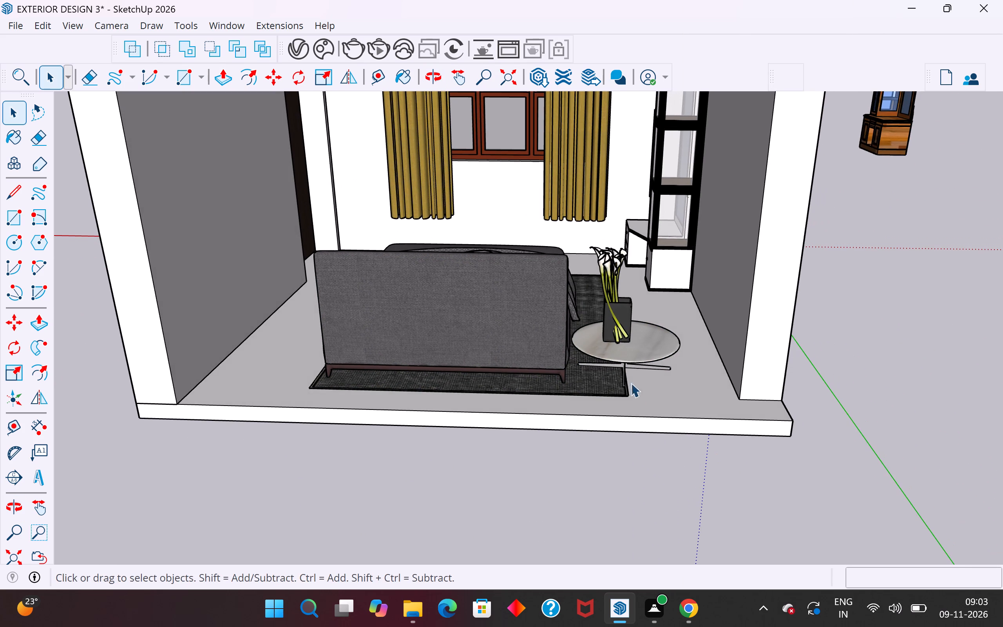
{"action": "left_click", "coordinate": [637, 352]}
{"action": "right_click", "coordinate": [643, 323]}
{"action": "left_click", "coordinate": [684, 164]}
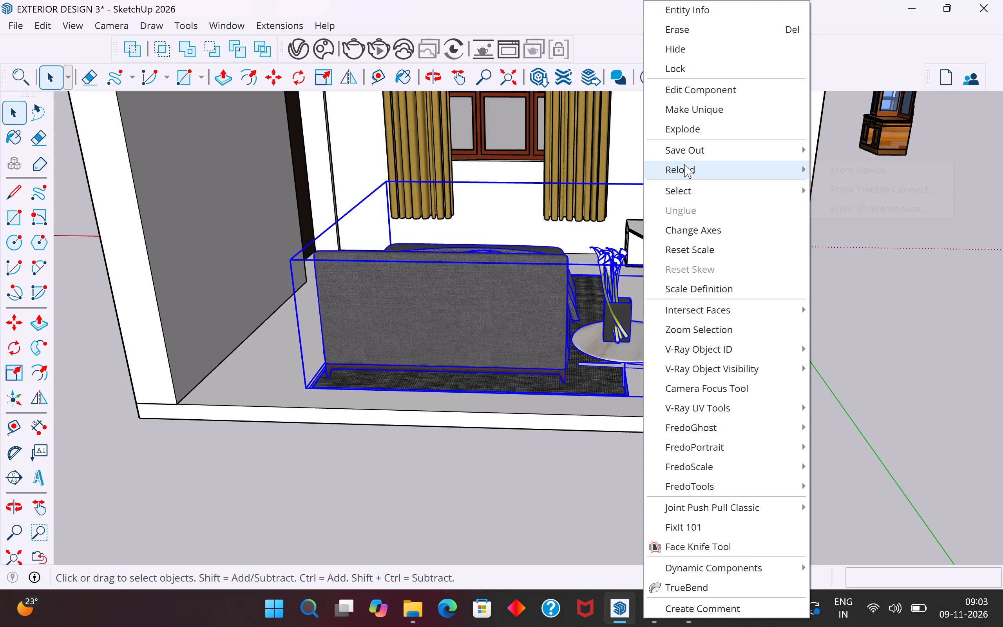
{"action": "left_click", "coordinate": [715, 125]}
{"action": "left_click", "coordinate": [693, 468]}
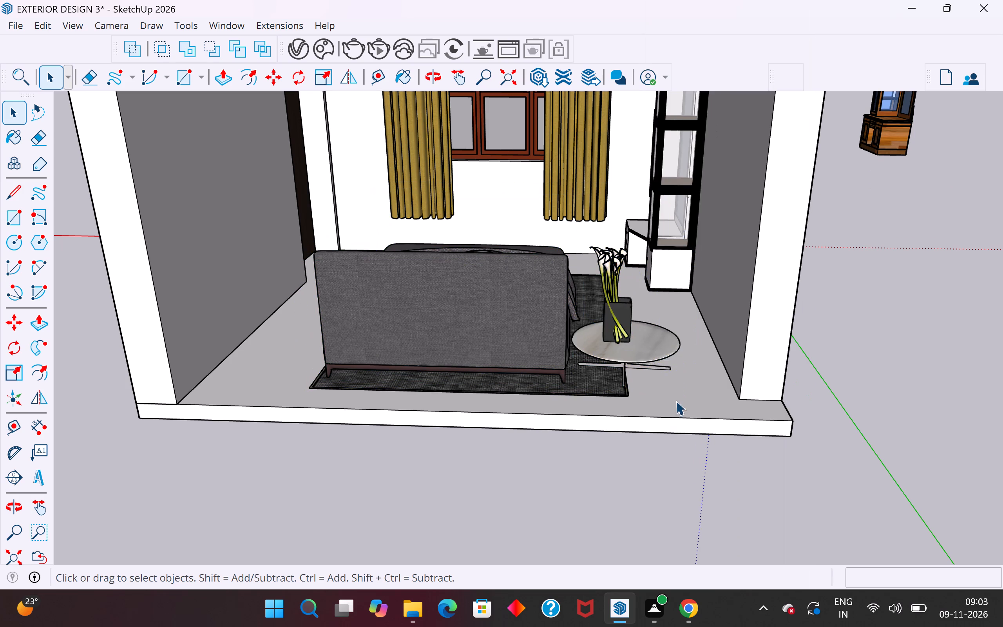
Move the round side table and flower vase together about 10 11/16" away from the bed toward the shelf wall, and deselect them.
{"action": "left_click", "coordinate": [659, 344]}
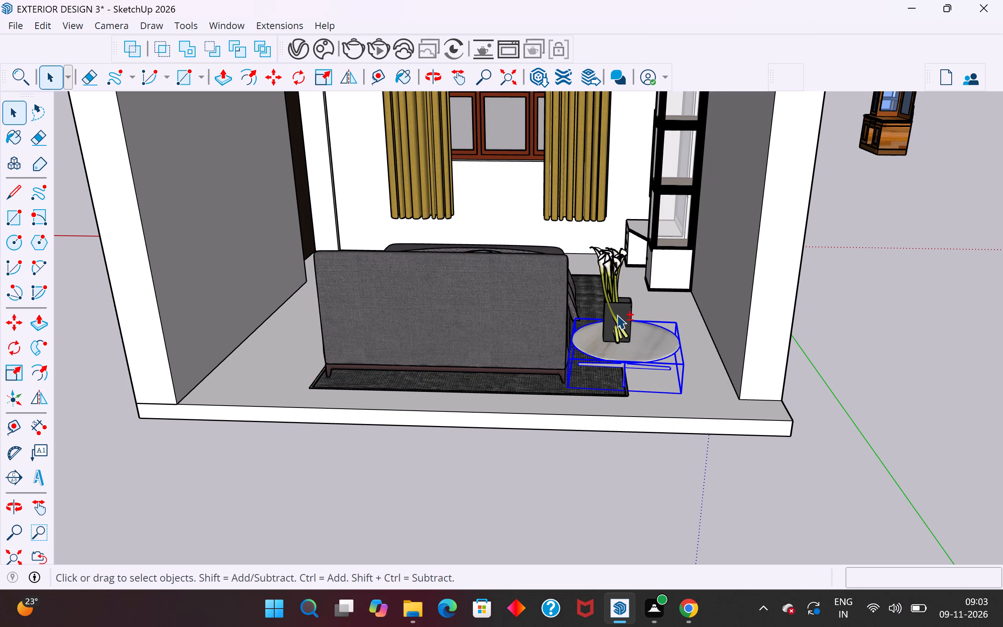
{"action": "left_click", "coordinate": [616, 312], "text": "shift"}
{"action": "key", "text": "m"}
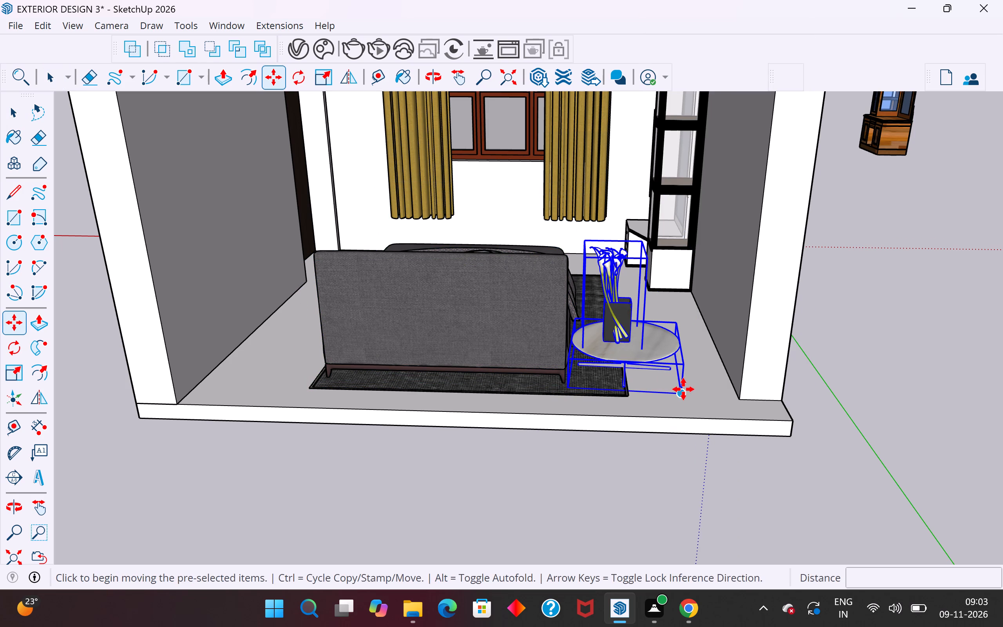
{"action": "left_click", "coordinate": [683, 389]}
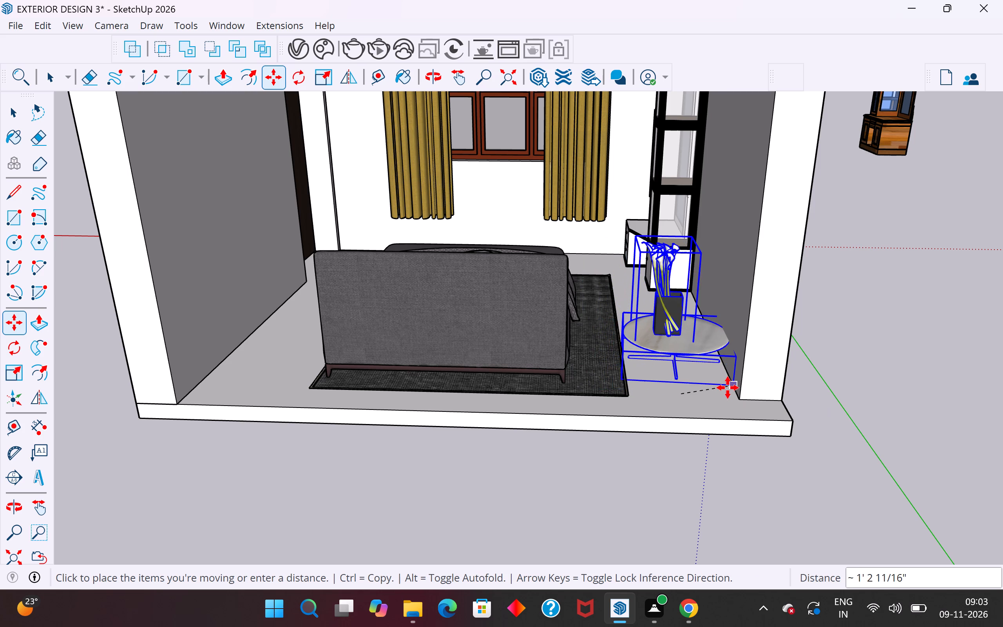
{"action": "left_click", "coordinate": [725, 393]}
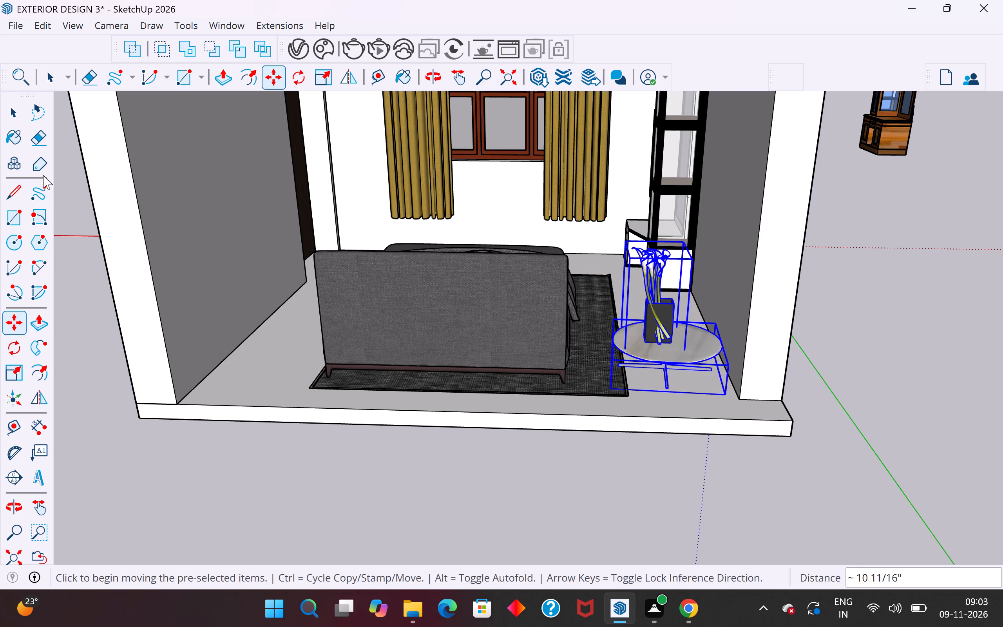
{"action": "left_click", "coordinate": [27, 103]}
{"action": "left_click", "coordinate": [21, 103]}
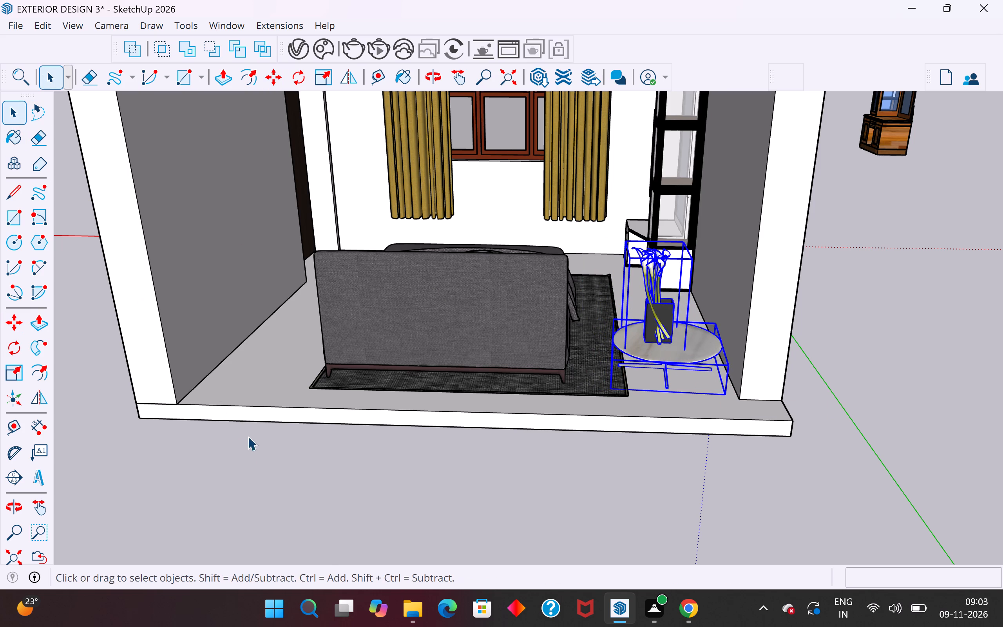
{"action": "left_click", "coordinate": [266, 466]}
Examine the bed, the side table and the dressing unit from several angles to check their spacing in the room.
{"action": "scroll", "coordinate": [621, 489], "scroll_direction": "down", "scroll_amount": 2}
{"action": "middle_click_drag", "start_coordinate": [635, 487], "coordinate": [622, 378]}
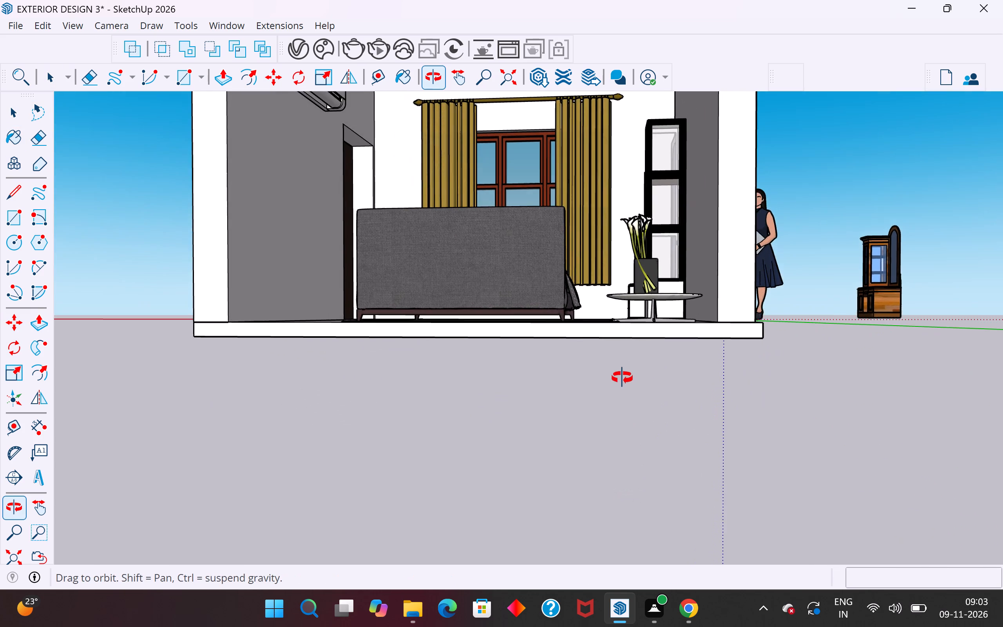
{"action": "middle_click_drag", "start_coordinate": [622, 378], "coordinate": [764, 565]}
{"action": "scroll", "coordinate": [650, 363], "scroll_direction": "up", "scroll_amount": 1}
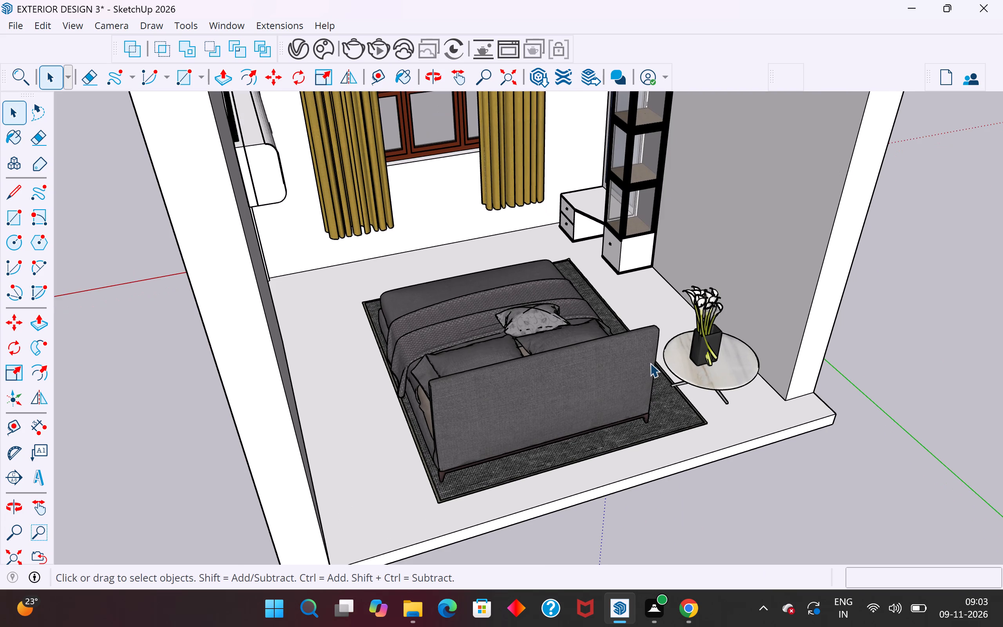
{"action": "middle_click_drag", "start_coordinate": [650, 363], "coordinate": [855, 446]}
{"action": "left_click", "coordinate": [554, 217]}
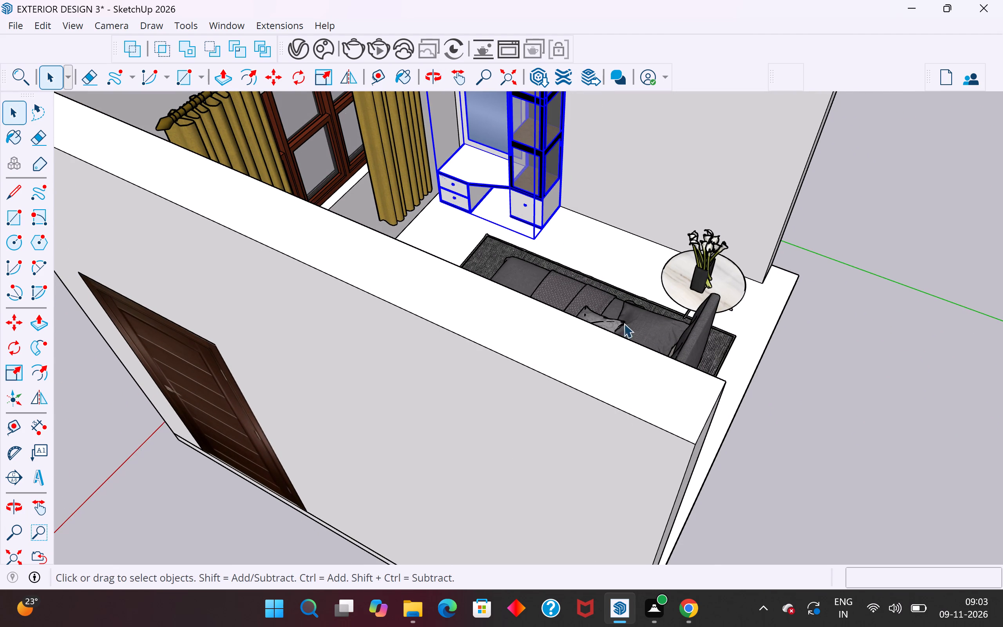
{"action": "middle_click_drag", "start_coordinate": [616, 322], "coordinate": [349, 333]}
{"action": "scroll", "coordinate": [538, 375], "scroll_direction": "down", "scroll_amount": 3}
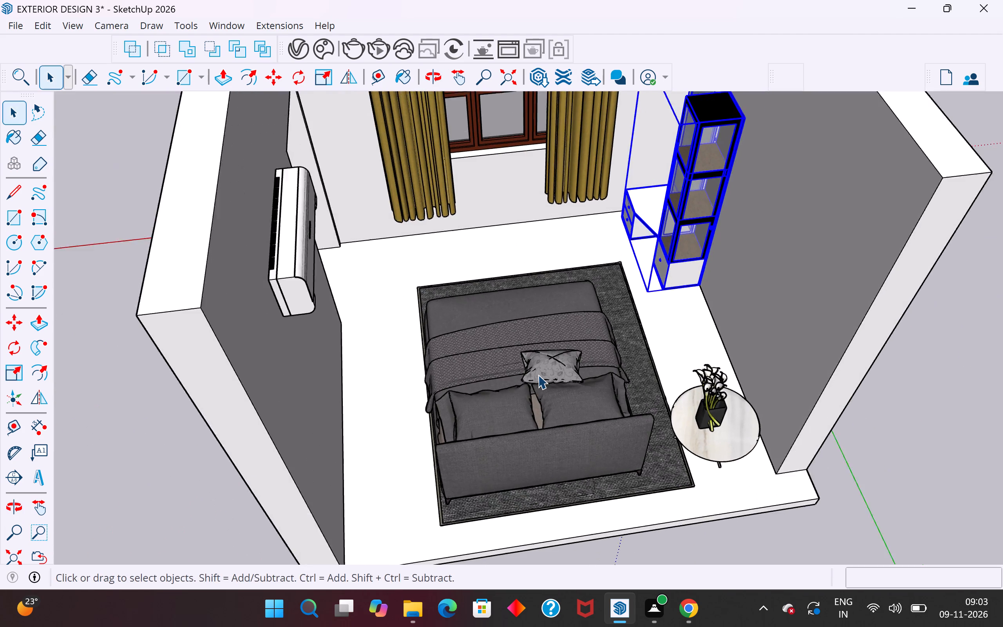
{"action": "scroll", "coordinate": [538, 375], "scroll_direction": "down", "scroll_amount": 2}
{"action": "middle_click_drag", "start_coordinate": [545, 379], "coordinate": [429, 215]}
{"action": "middle_click_drag", "start_coordinate": [431, 223], "coordinate": [435, 222]}
Lower the air conditioner about 6 1/4" along the blue axis on its wall, and deselect it.
{"action": "left_click", "coordinate": [361, 180]}
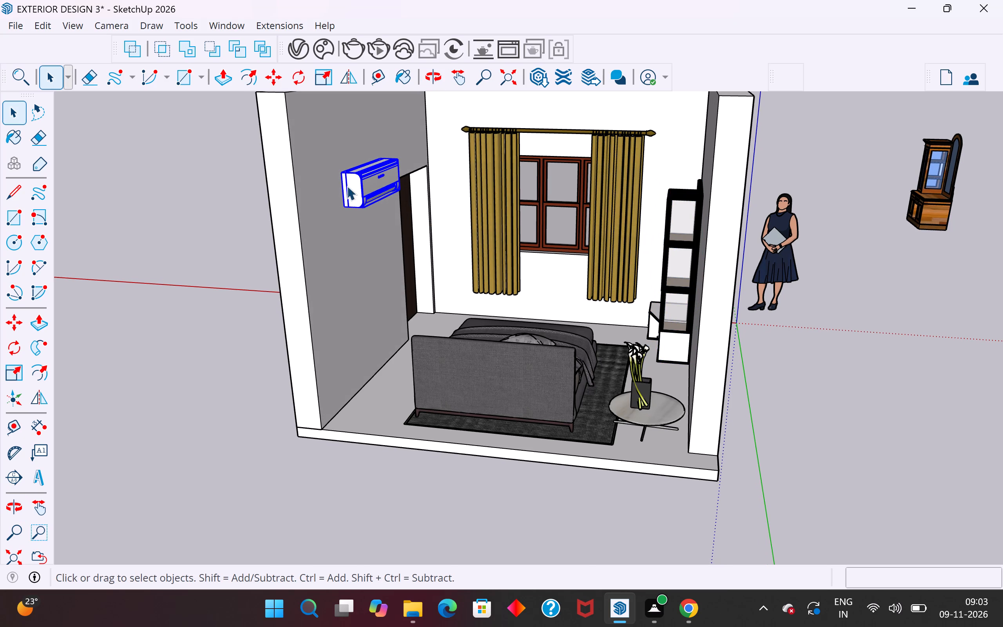
{"action": "key", "text": "m"}
{"action": "left_click", "coordinate": [335, 169]}
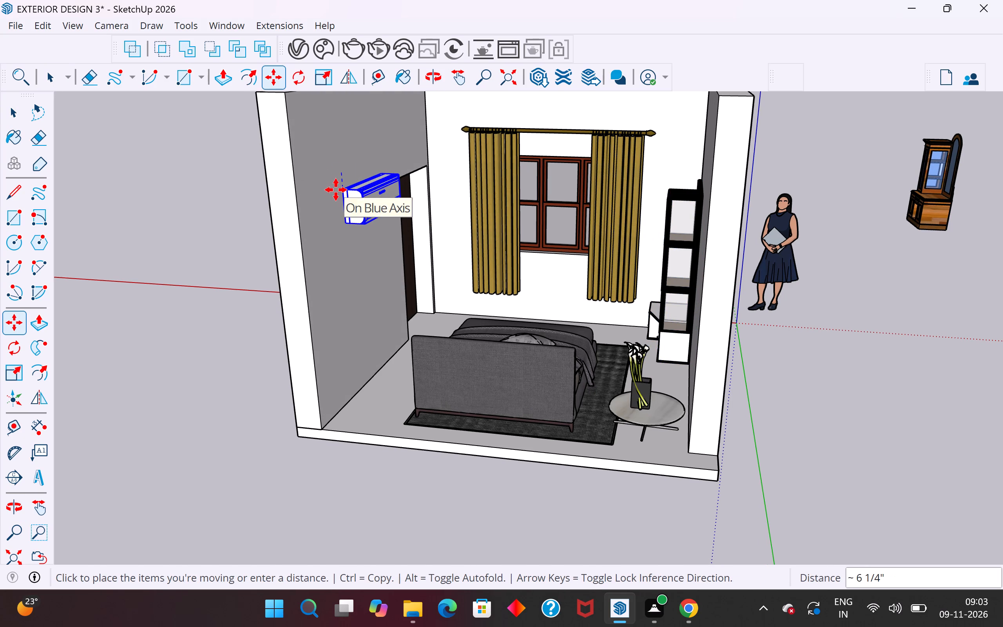
{"action": "left_click", "coordinate": [336, 190]}
{"action": "left_click", "coordinate": [8, 110]}
{"action": "left_click", "coordinate": [114, 223]}
Lower the air conditioner about another 3 7/16" along the blue axis on its wall, and deselect it.
{"action": "middle_click_drag", "start_coordinate": [286, 328], "coordinate": [291, 313]}
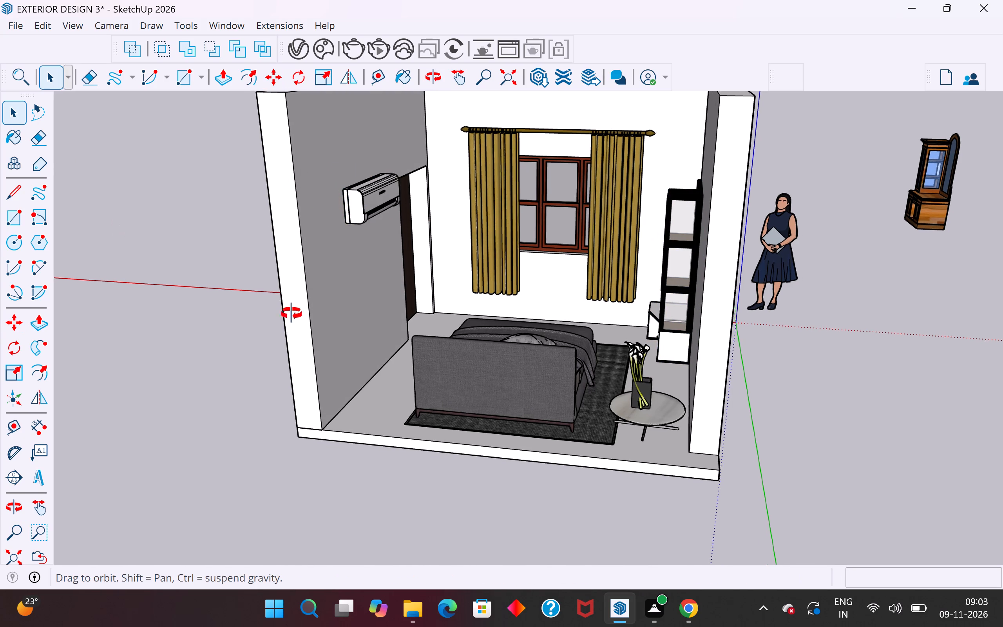
{"action": "middle_click_drag", "start_coordinate": [291, 313], "coordinate": [274, 335]}
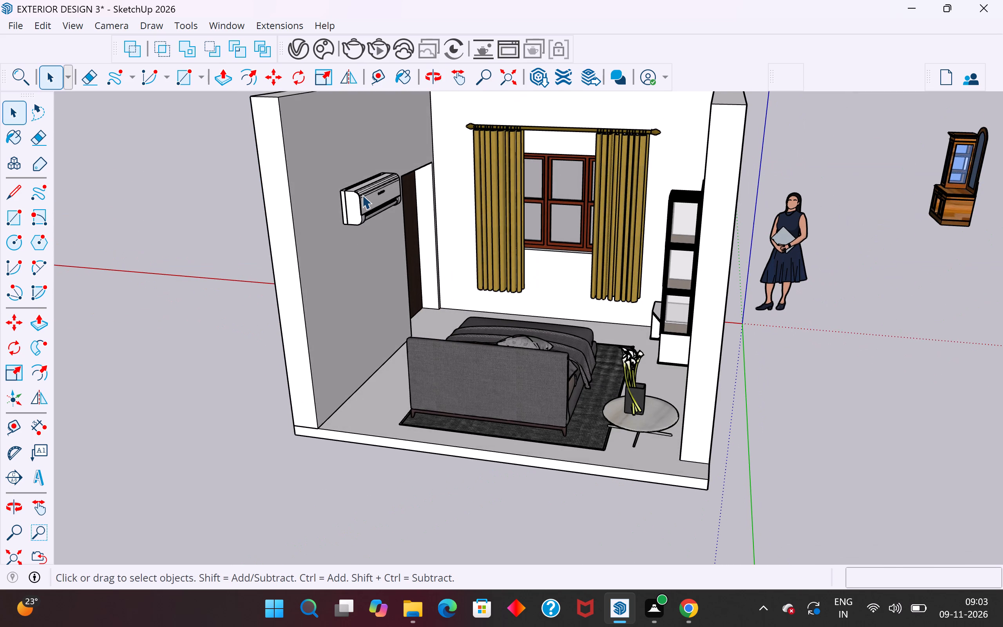
{"action": "left_click", "coordinate": [361, 195]}
{"action": "key", "text": "m"}
{"action": "left_click", "coordinate": [334, 191]}
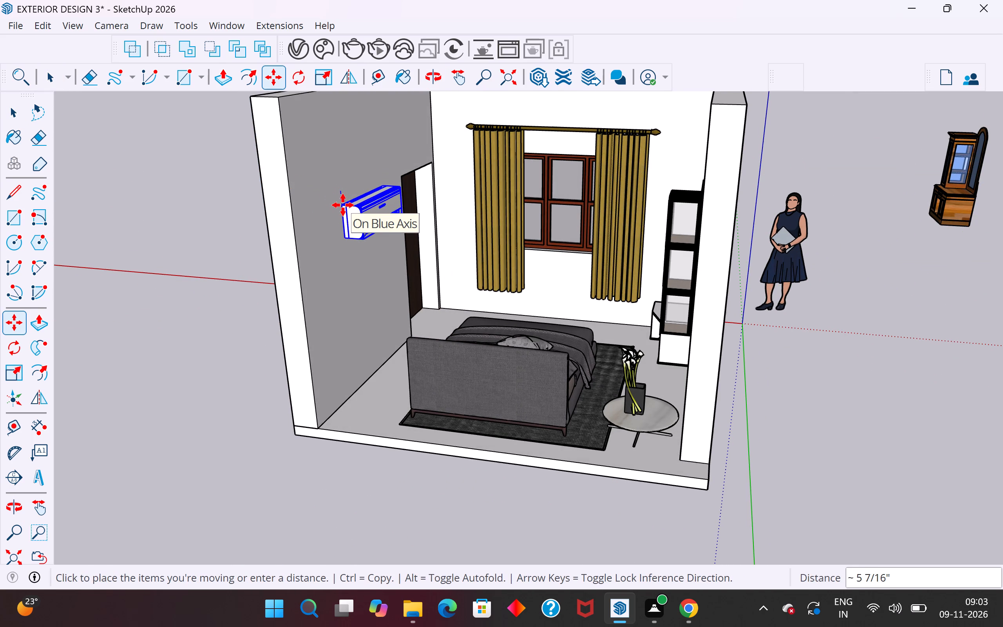
{"action": "scroll", "coordinate": [343, 205], "scroll_direction": "up", "scroll_amount": 6}
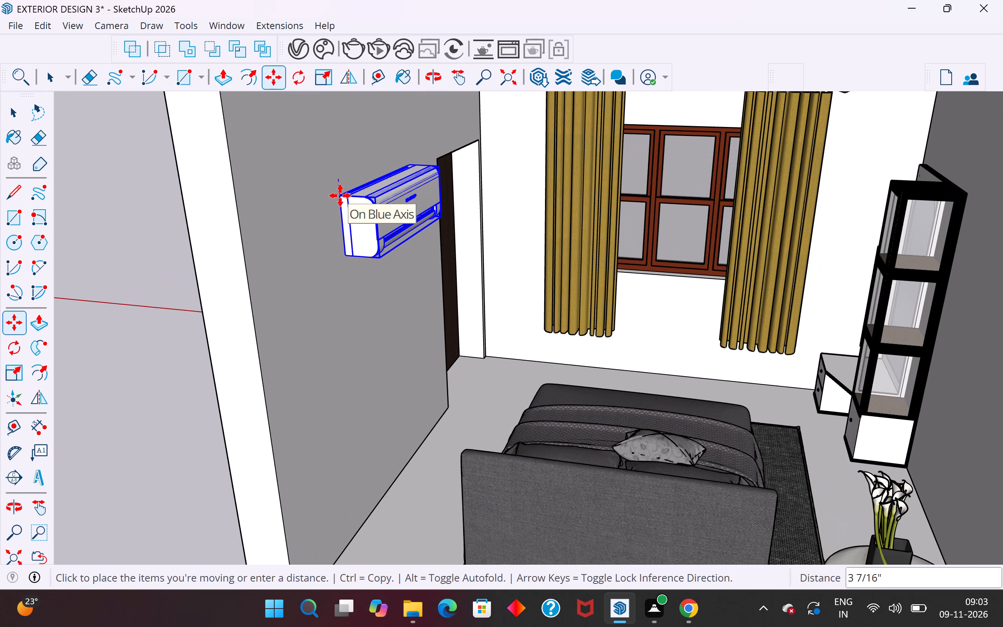
{"action": "left_click", "coordinate": [340, 198]}
{"action": "left_click", "coordinate": [13, 119]}
{"action": "left_click", "coordinate": [116, 239]}
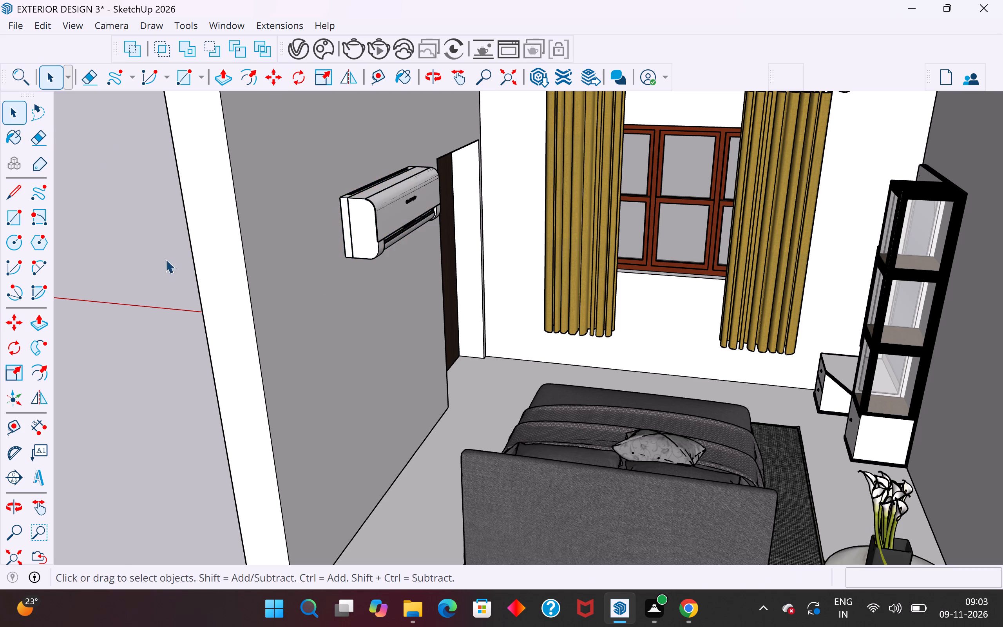
Examine the air conditioner's height and the furniture layout through the open side of the room.
{"action": "scroll", "coordinate": [421, 290], "scroll_direction": "down", "scroll_amount": 11}
{"action": "middle_click_drag", "start_coordinate": [469, 348], "coordinate": [619, 323]}
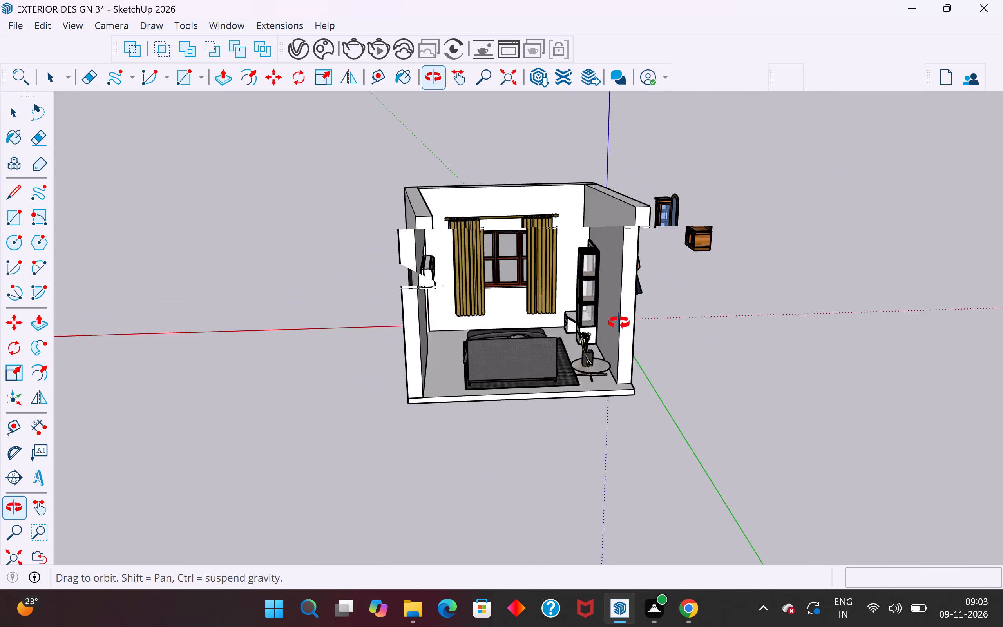
{"action": "middle_click_drag", "start_coordinate": [619, 323], "coordinate": [687, 312]}
{"action": "scroll", "coordinate": [614, 371], "scroll_direction": "up", "scroll_amount": 8}
{"action": "scroll", "coordinate": [586, 456], "scroll_direction": "down", "scroll_amount": 3}
{"action": "middle_click_drag", "start_coordinate": [636, 444], "coordinate": [542, 473]}
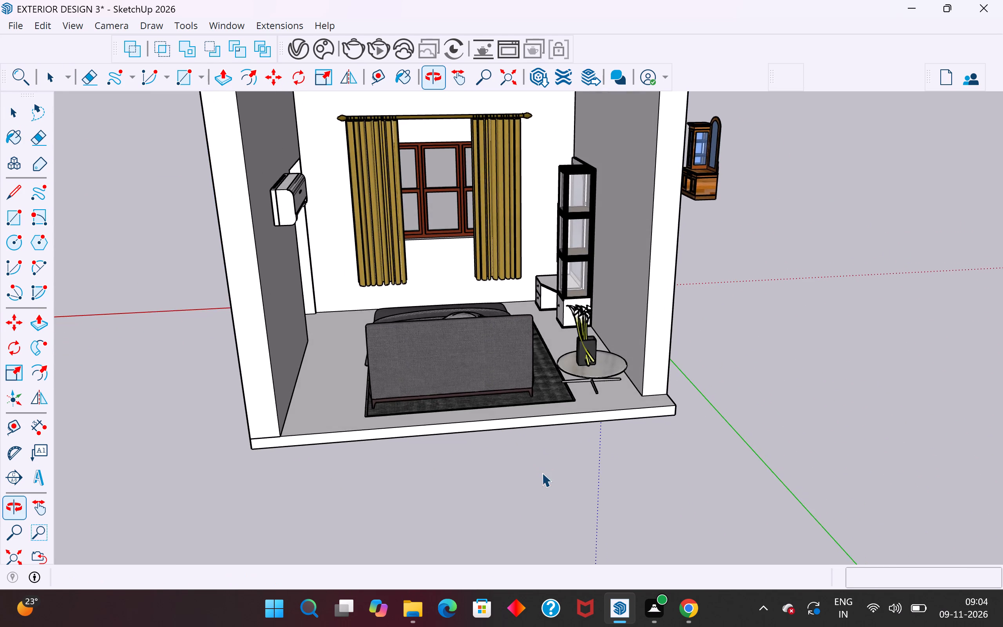
{"action": "scroll", "coordinate": [530, 484], "scroll_direction": "down", "scroll_amount": 5}
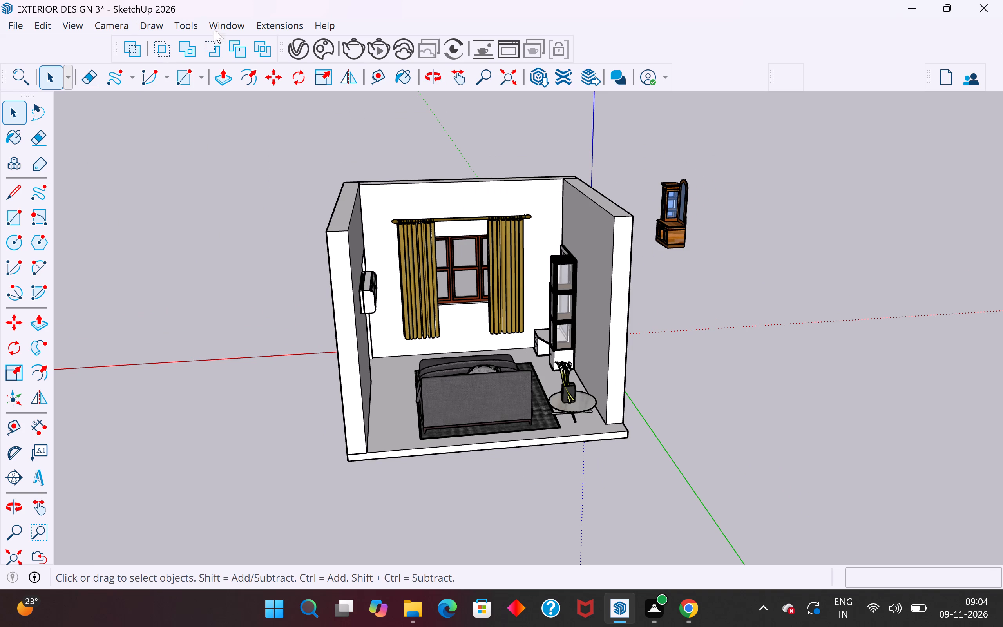
Unhide all hidden parts of the model.
{"action": "left_click", "coordinate": [239, 27]}
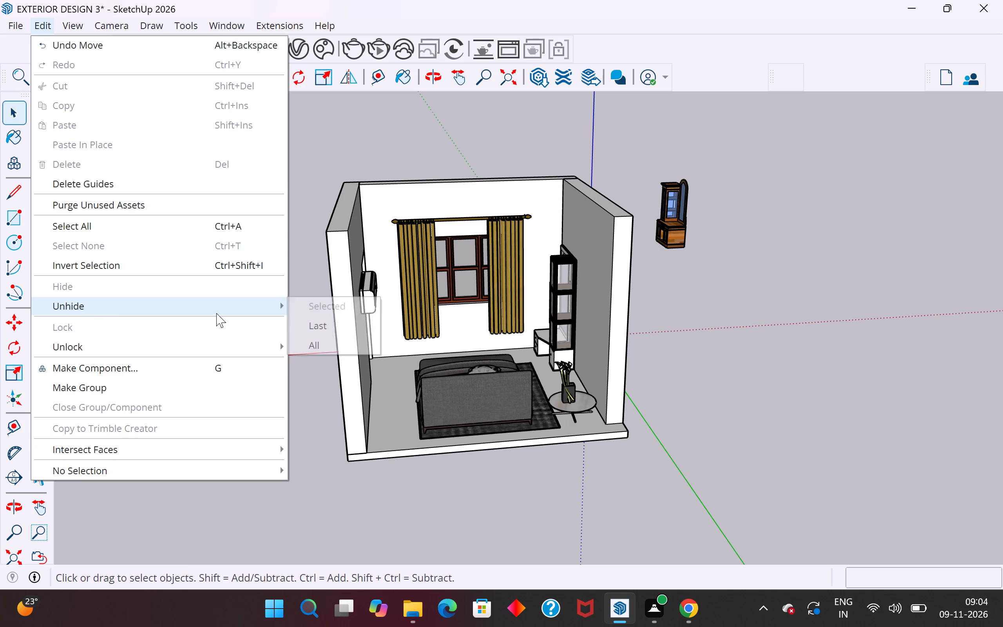
{"action": "left_click", "coordinate": [336, 343]}
{"action": "left_click", "coordinate": [273, 438]}
Examine the enclosed room from several sides and from above, down to the open tops of its walls.
{"action": "middle_click_drag", "start_coordinate": [452, 487], "coordinate": [291, 471]}
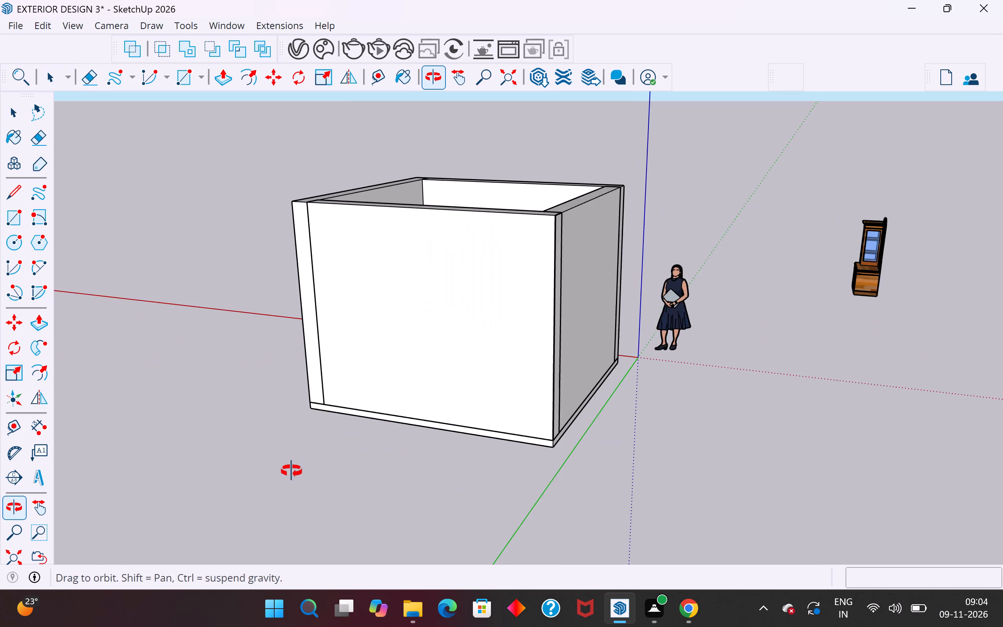
{"action": "middle_click_drag", "start_coordinate": [291, 471], "coordinate": [382, 569]}
{"action": "middle_click_drag", "start_coordinate": [450, 387], "coordinate": [552, 535]}
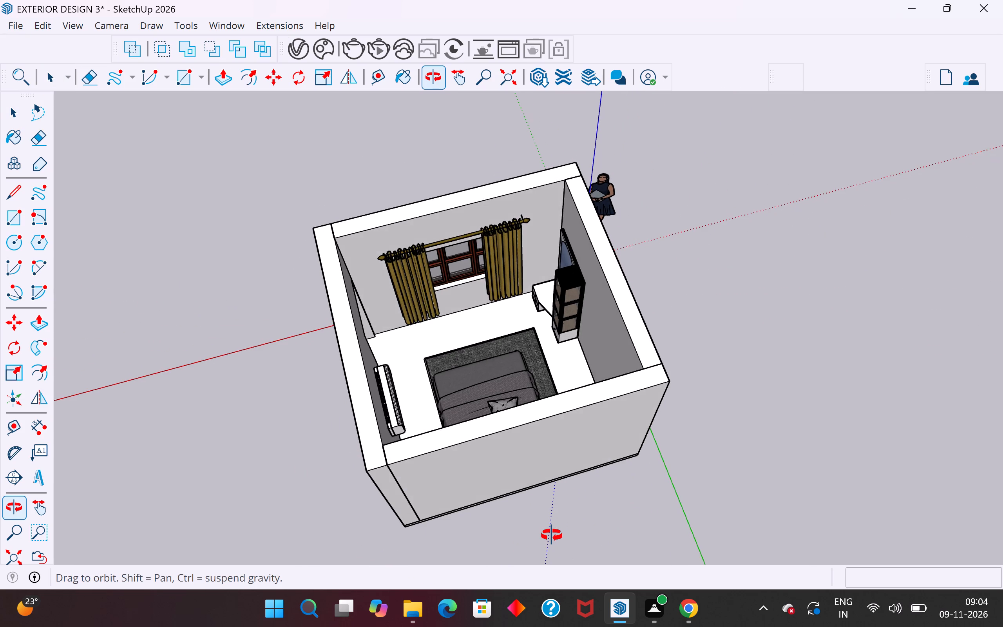
{"action": "middle_click_drag", "start_coordinate": [552, 535], "coordinate": [377, 407]}
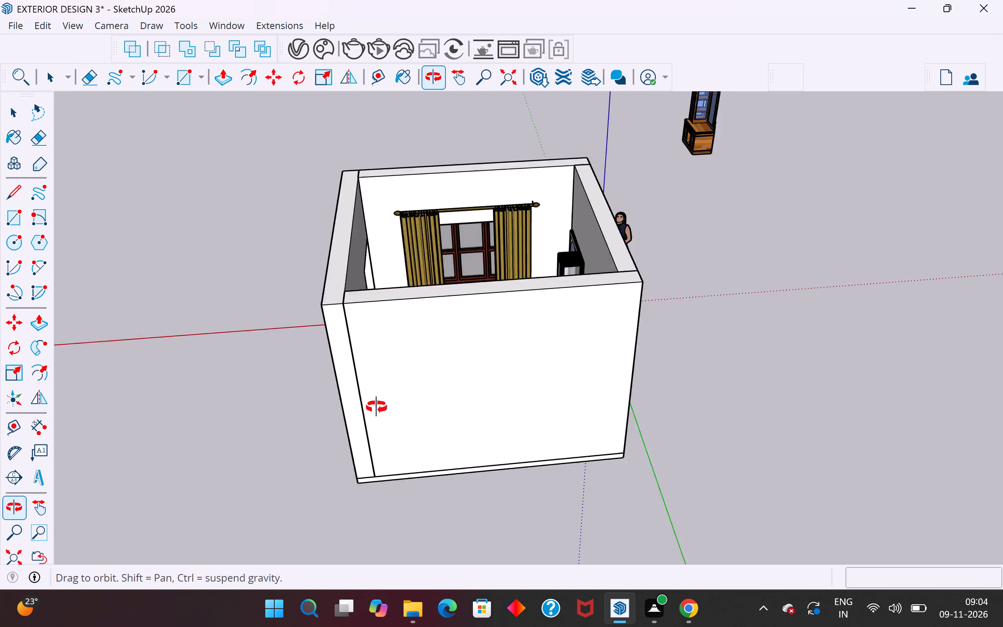
{"action": "middle_click_drag", "start_coordinate": [377, 407], "coordinate": [307, 407]}
{"action": "scroll", "coordinate": [454, 326], "scroll_direction": "down", "scroll_amount": 3}
{"action": "middle_click_drag", "start_coordinate": [454, 326], "coordinate": [313, 413]}
{"action": "scroll", "coordinate": [305, 297], "scroll_direction": "down", "scroll_amount": 2}
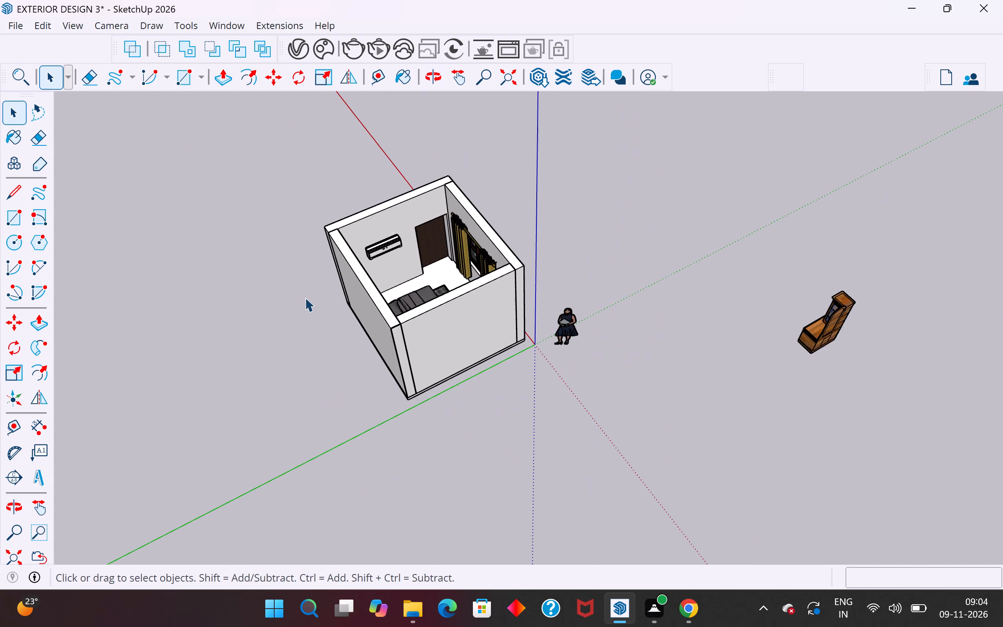
{"action": "scroll", "coordinate": [305, 297], "scroll_direction": "down", "scroll_amount": 1}
{"action": "middle_click_drag", "start_coordinate": [435, 313], "coordinate": [240, 305]}
{"action": "scroll", "coordinate": [388, 180], "scroll_direction": "up", "scroll_amount": 3}
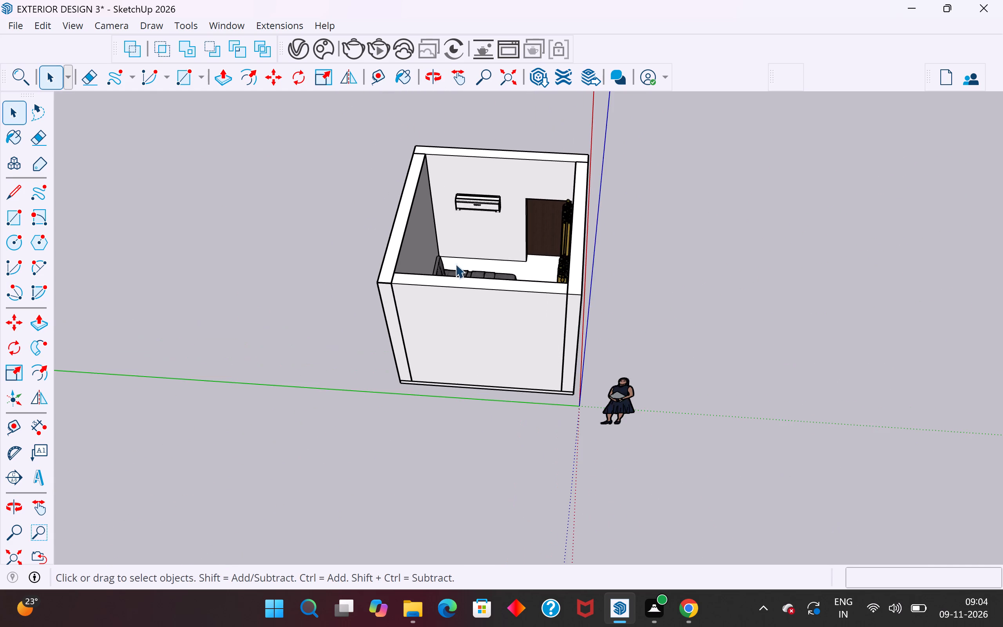
{"action": "middle_click_drag", "start_coordinate": [533, 310], "coordinate": [605, 274]}
{"action": "scroll", "coordinate": [638, 221], "scroll_direction": "up", "scroll_amount": 3}
{"action": "middle_click_drag", "start_coordinate": [547, 251], "coordinate": [610, 236]}
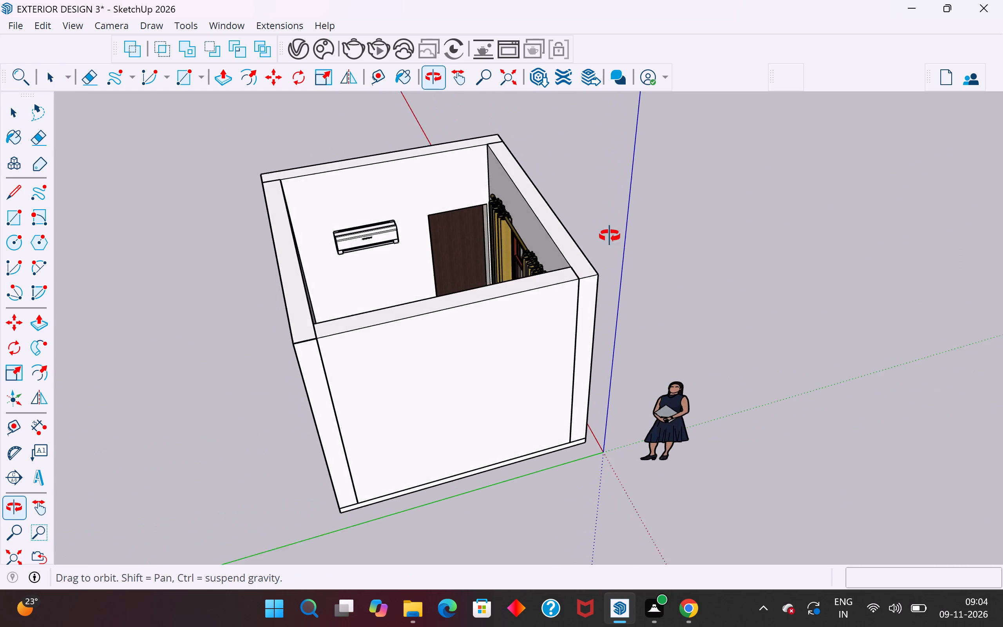
{"action": "middle_click_drag", "start_coordinate": [610, 236], "coordinate": [645, 317]}
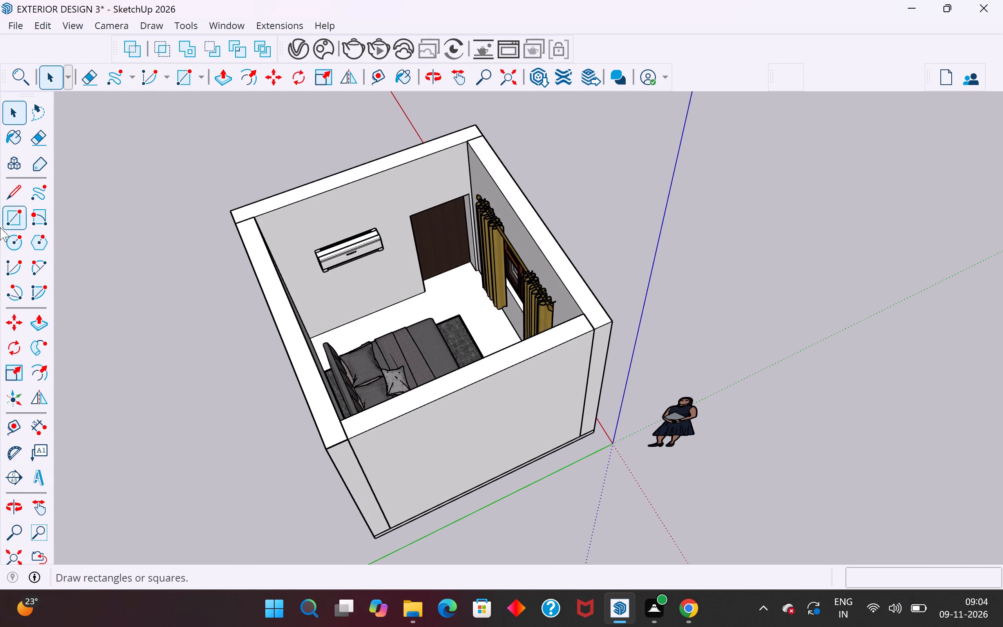
Draw a 12' 10" by 12' rectangle across the wall tops, corner to opposite corner, as the room's ceiling.
{"action": "left_click", "coordinate": [16, 218]}
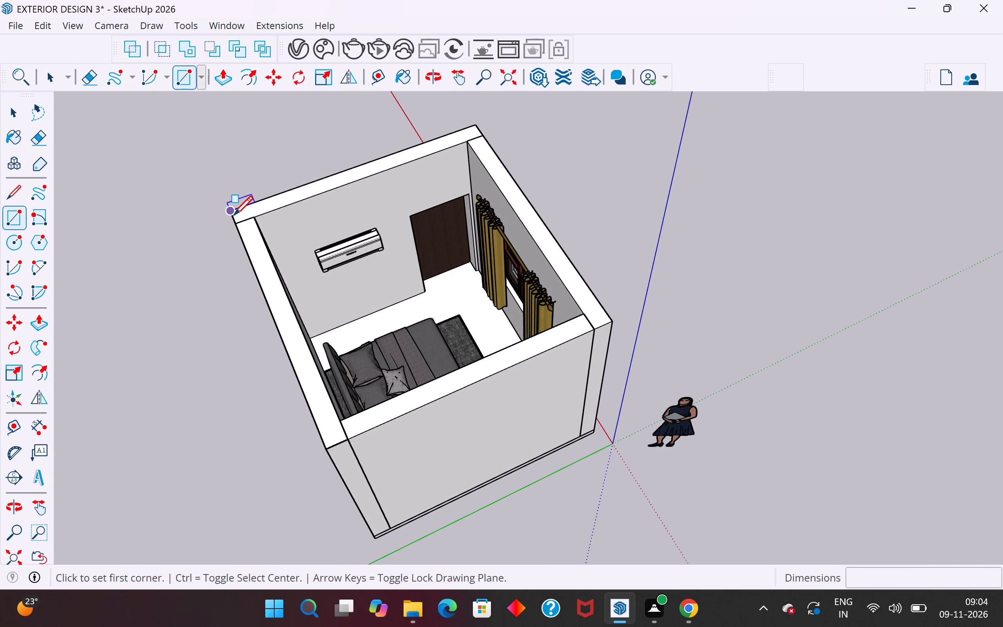
{"action": "left_click", "coordinate": [232, 214]}
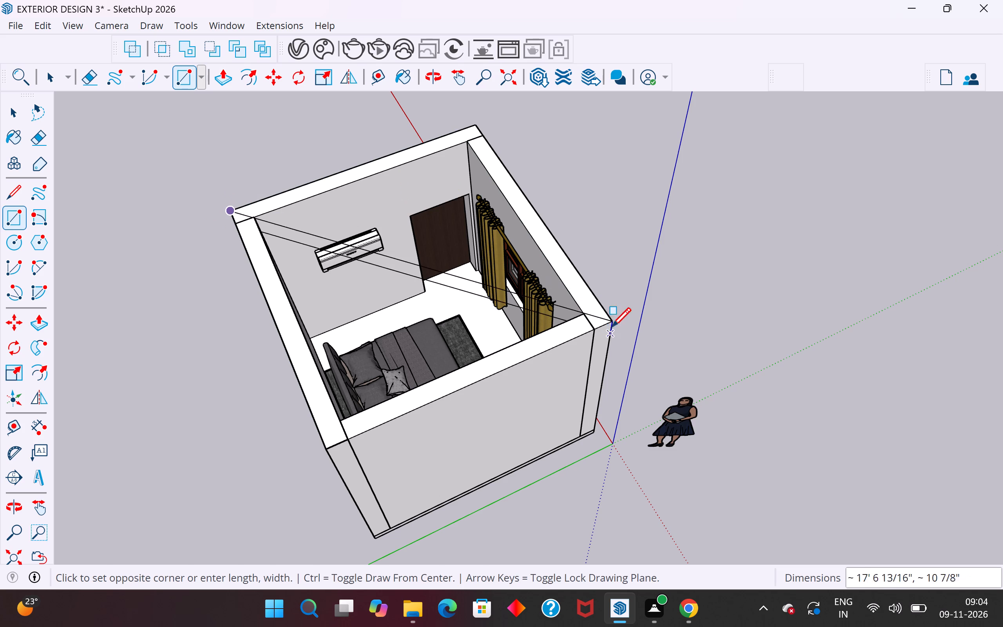
{"action": "left_click", "coordinate": [614, 319]}
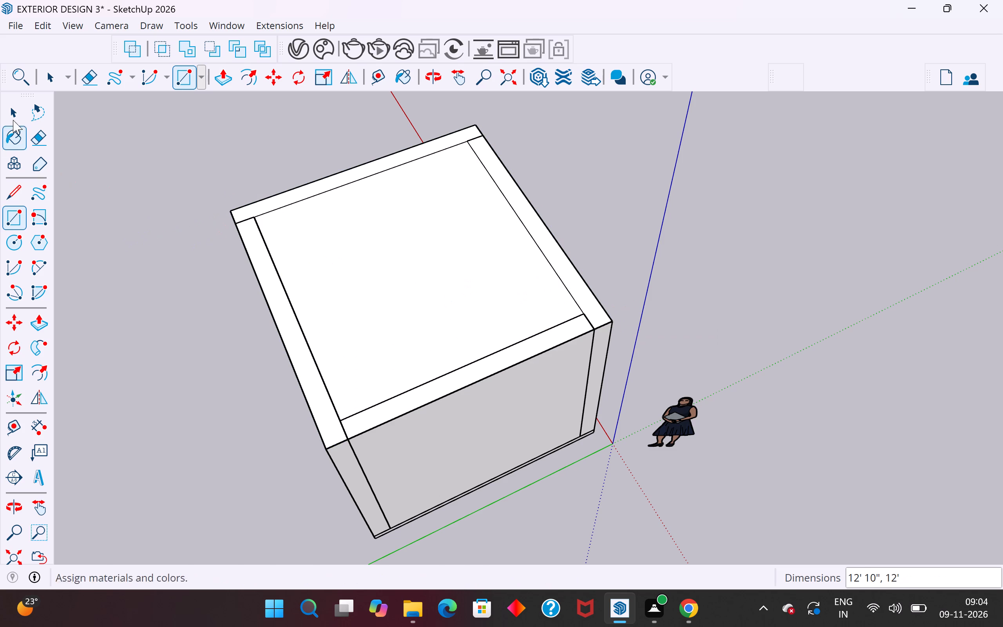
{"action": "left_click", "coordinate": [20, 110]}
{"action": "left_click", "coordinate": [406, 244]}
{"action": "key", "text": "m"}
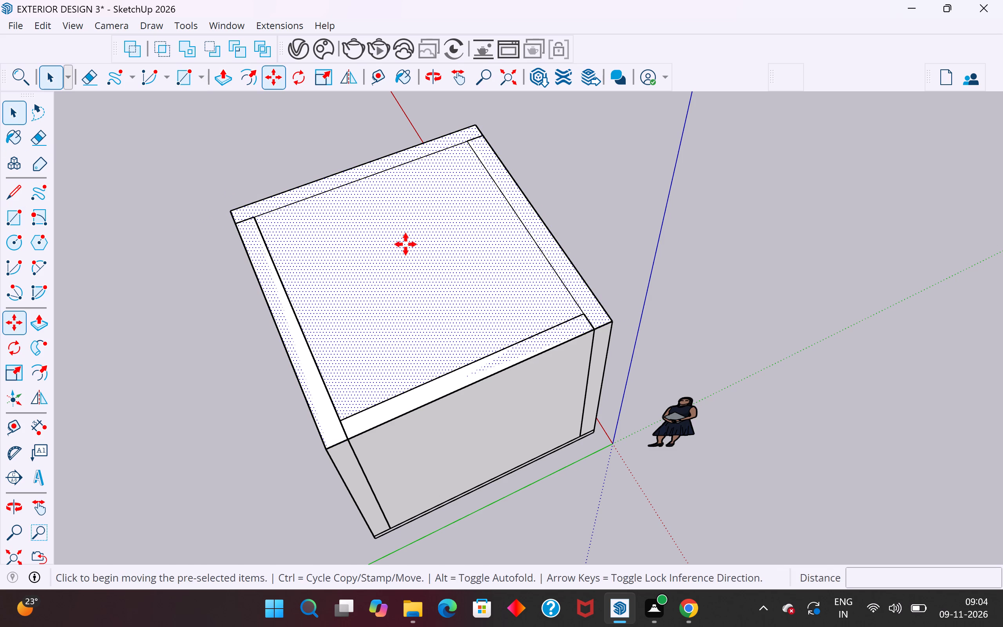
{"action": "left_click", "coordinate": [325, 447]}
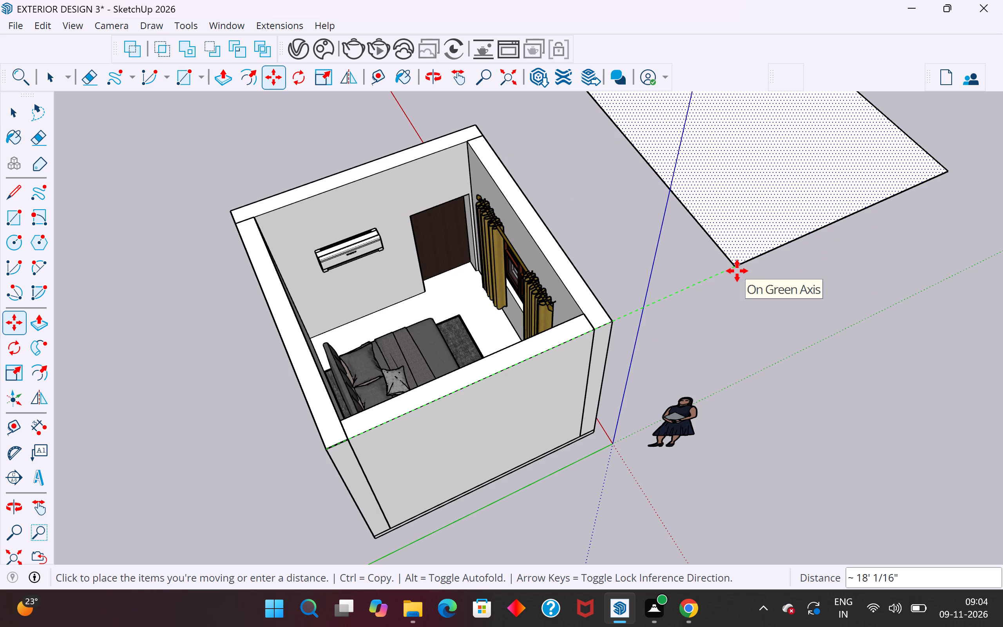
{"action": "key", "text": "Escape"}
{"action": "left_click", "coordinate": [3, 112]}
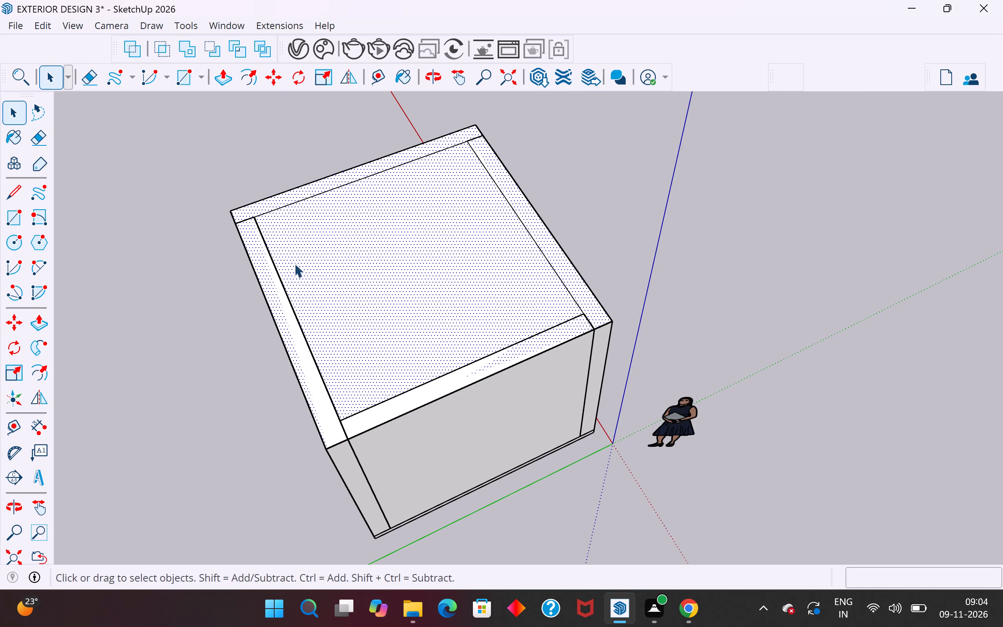
Offset the ceiling face's outline inward by about 1' 9", and clear the selection.
{"action": "left_click", "coordinate": [407, 250]}
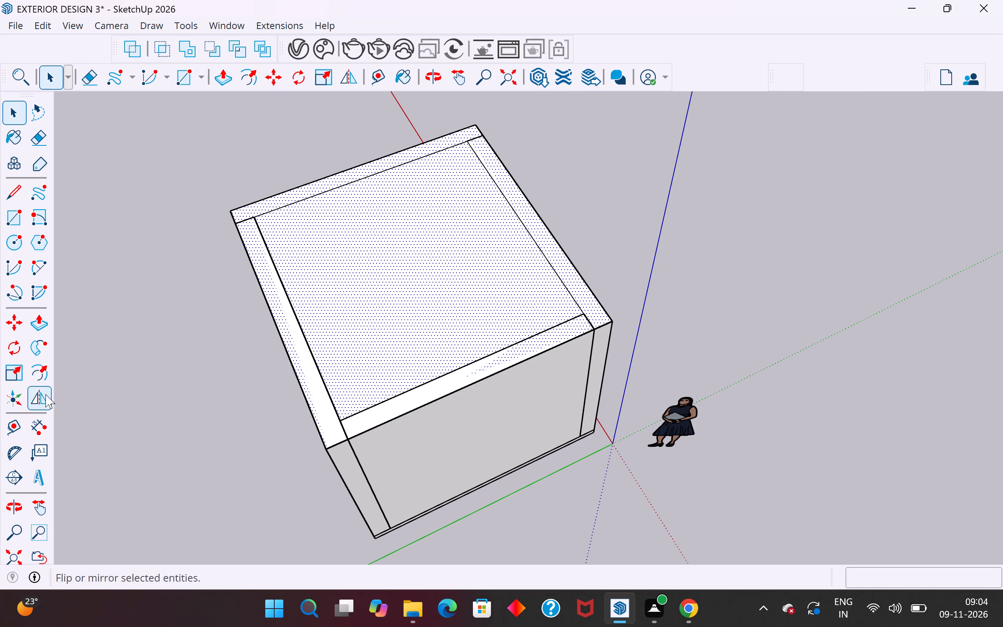
{"action": "left_click", "coordinate": [41, 371]}
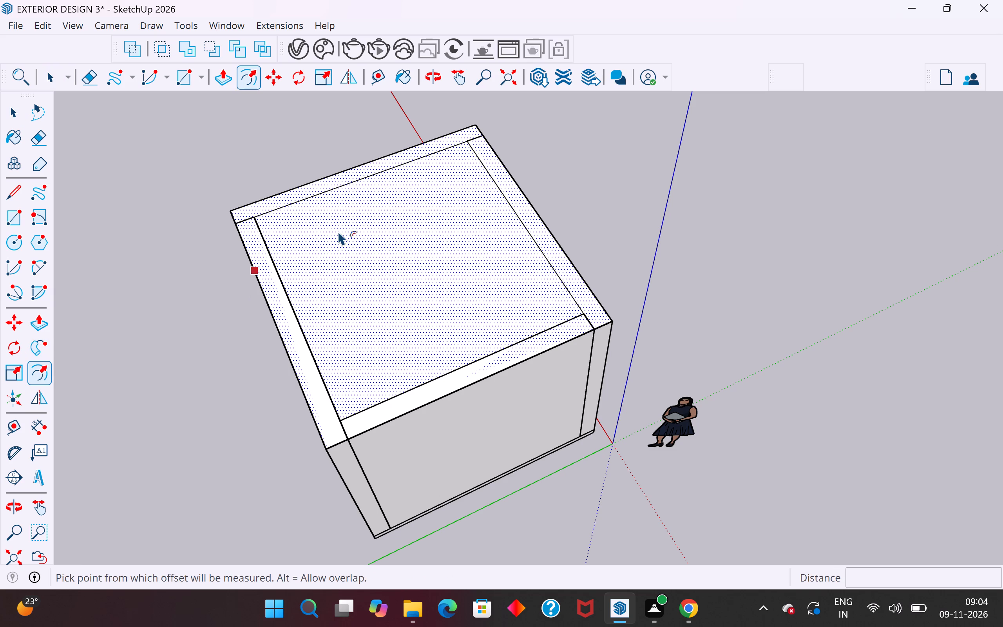
{"action": "left_click", "coordinate": [343, 184]}
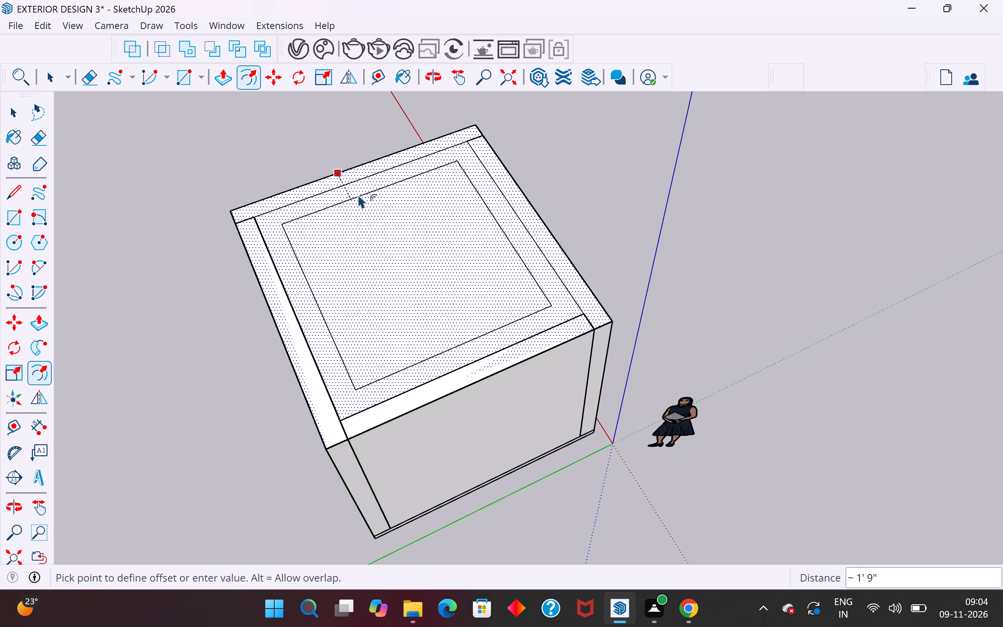
{"action": "scroll", "coordinate": [358, 194], "scroll_direction": "up", "scroll_amount": 1}
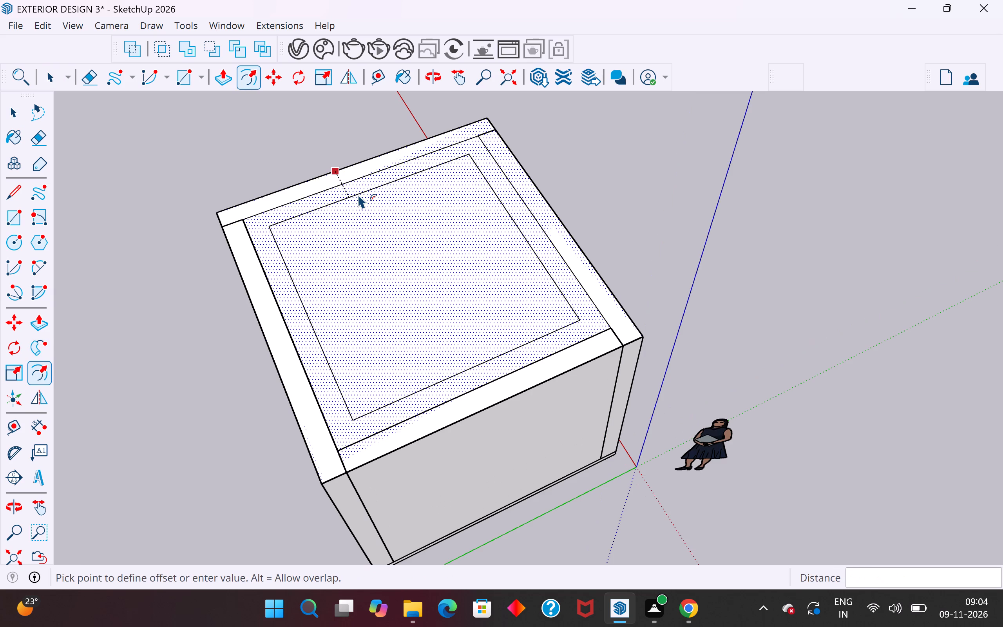
{"action": "left_click", "coordinate": [358, 194]}
{"action": "left_click", "coordinate": [20, 111]}
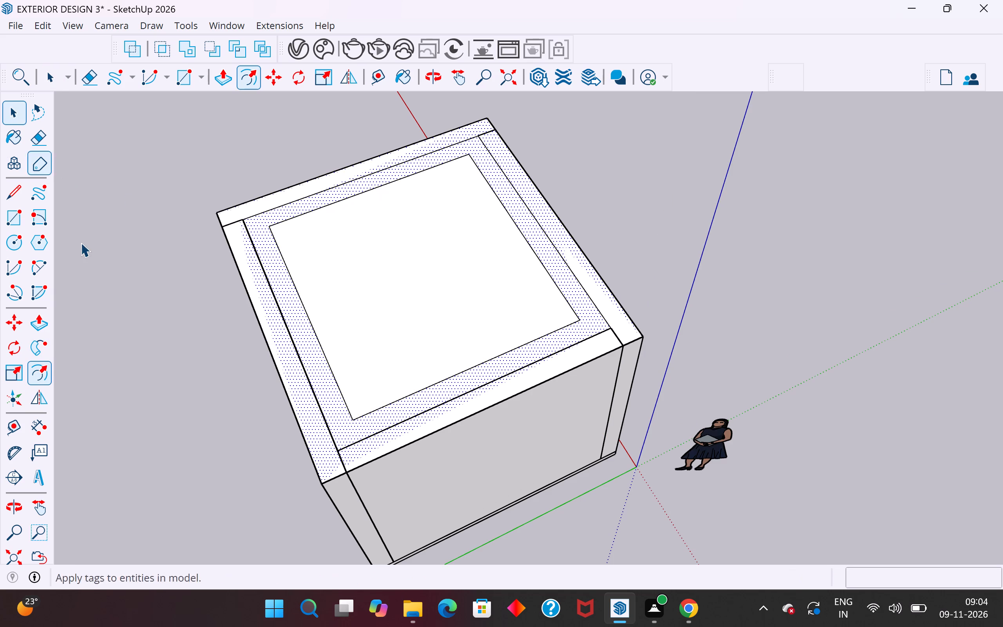
{"action": "left_click", "coordinate": [81, 244]}
Move the ceiling's border and inner faces together about 19' 2 3/8" off the room, beyond the window wall, and deselect them.
{"action": "left_click", "coordinate": [286, 295]}
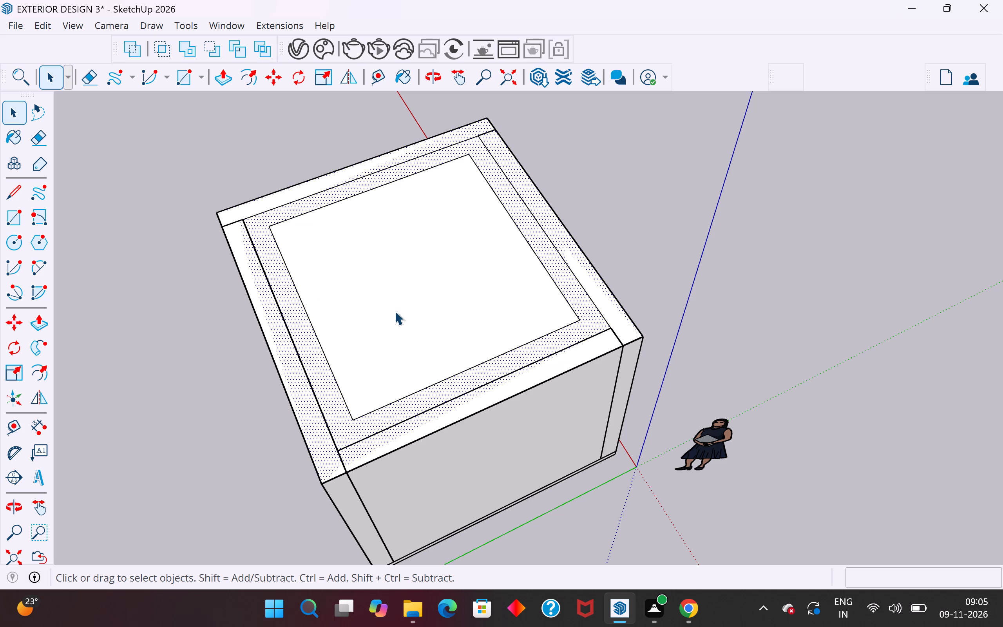
{"action": "left_click", "coordinate": [395, 311], "text": "ctrl"}
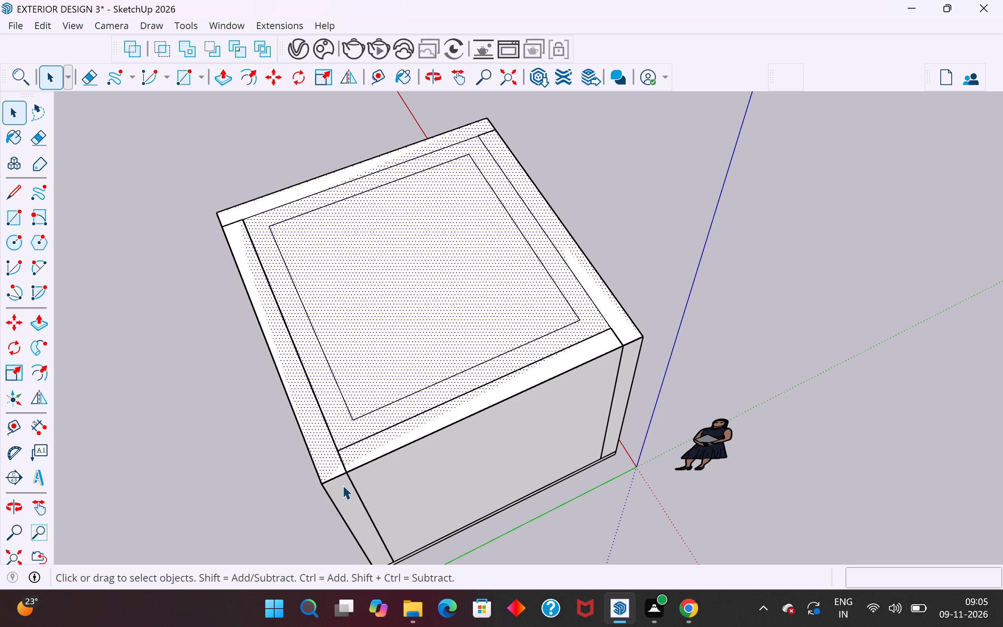
{"action": "key", "text": "m"}
{"action": "left_click", "coordinate": [327, 489]}
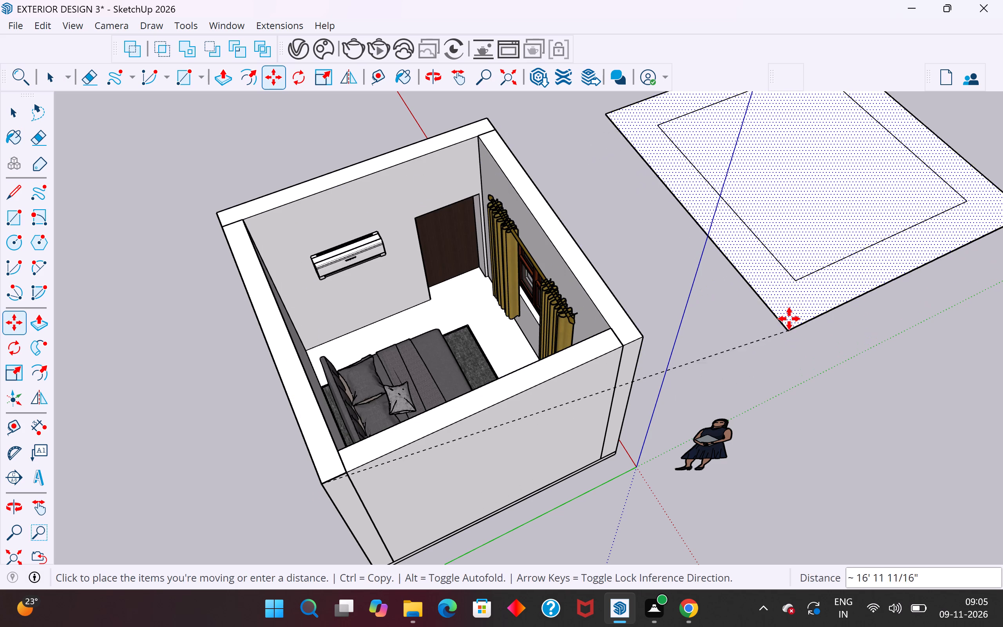
{"action": "left_click", "coordinate": [803, 262]}
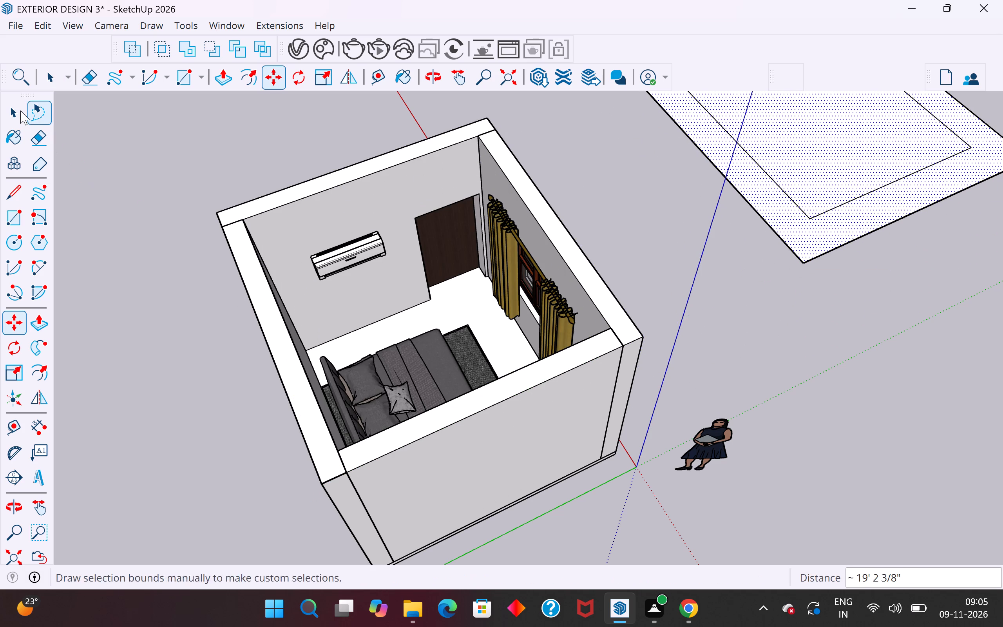
{"action": "left_click", "coordinate": [20, 111]}
{"action": "left_click", "coordinate": [218, 181]}
Examine the underside of the detached ceiling and its inner offset face from below.
{"action": "scroll", "coordinate": [144, 477], "scroll_direction": "down", "scroll_amount": 10}
{"action": "middle_click_drag", "start_coordinate": [406, 421], "coordinate": [205, 247]}
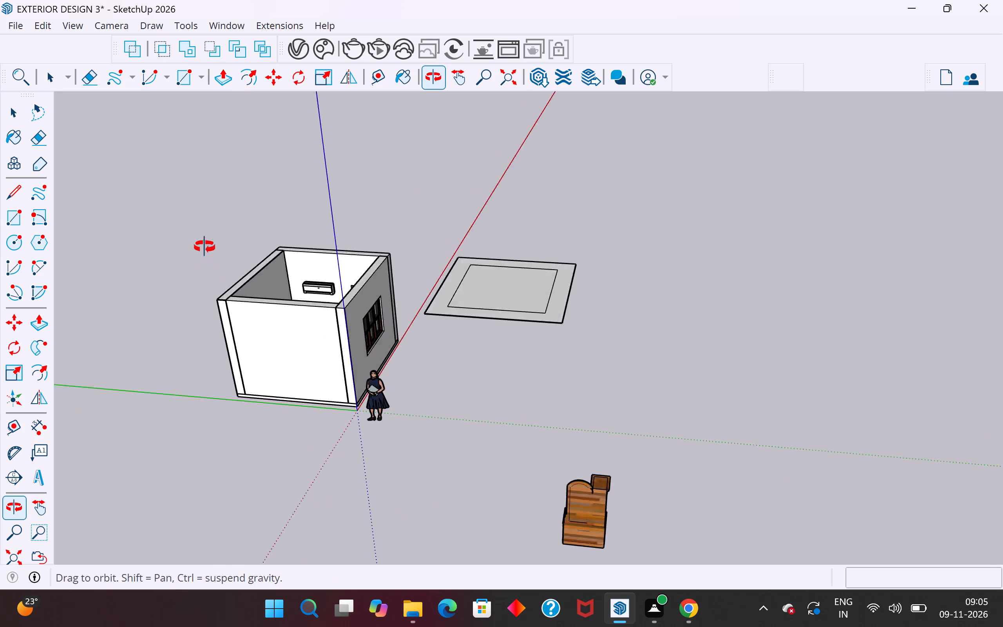
{"action": "middle_click_drag", "start_coordinate": [205, 247], "coordinate": [230, 190]}
{"action": "middle_click_drag", "start_coordinate": [469, 350], "coordinate": [488, 196]}
{"action": "scroll", "coordinate": [492, 325], "scroll_direction": "up", "scroll_amount": 10}
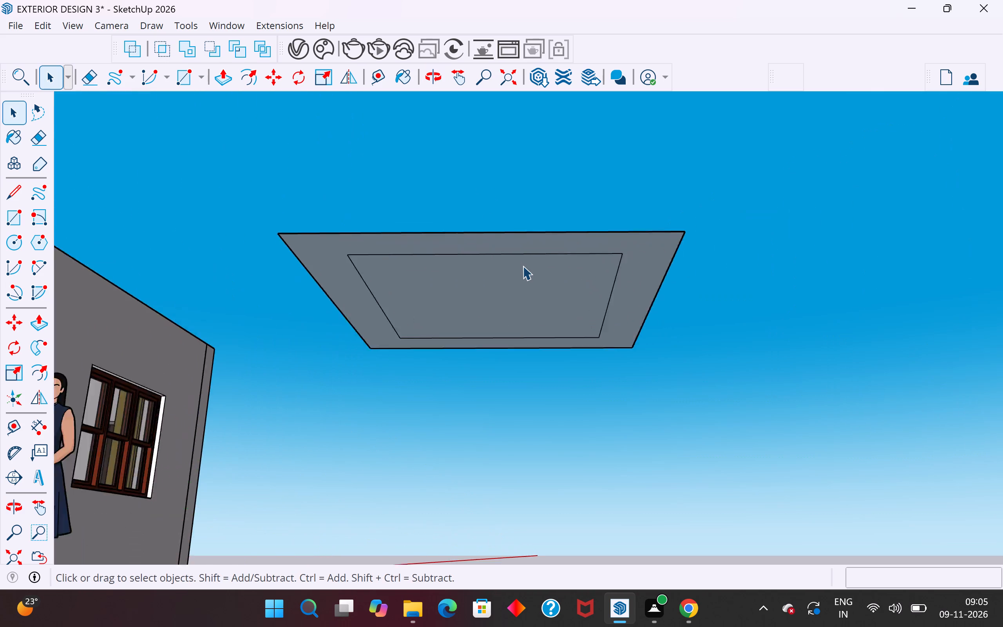
{"action": "scroll", "coordinate": [523, 266], "scroll_direction": "up", "scroll_amount": 5}
{"action": "middle_click_drag", "start_coordinate": [526, 265], "coordinate": [539, 244]}
{"action": "left_click", "coordinate": [521, 267]}
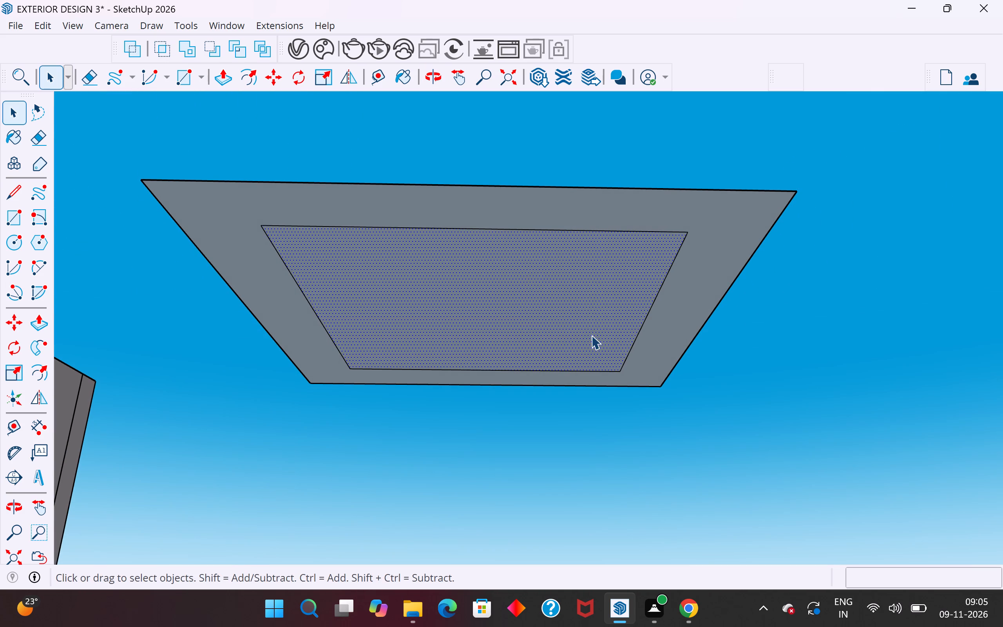
{"action": "middle_click_drag", "start_coordinate": [591, 335], "coordinate": [596, 339]}
{"action": "left_click", "coordinate": [807, 385]}
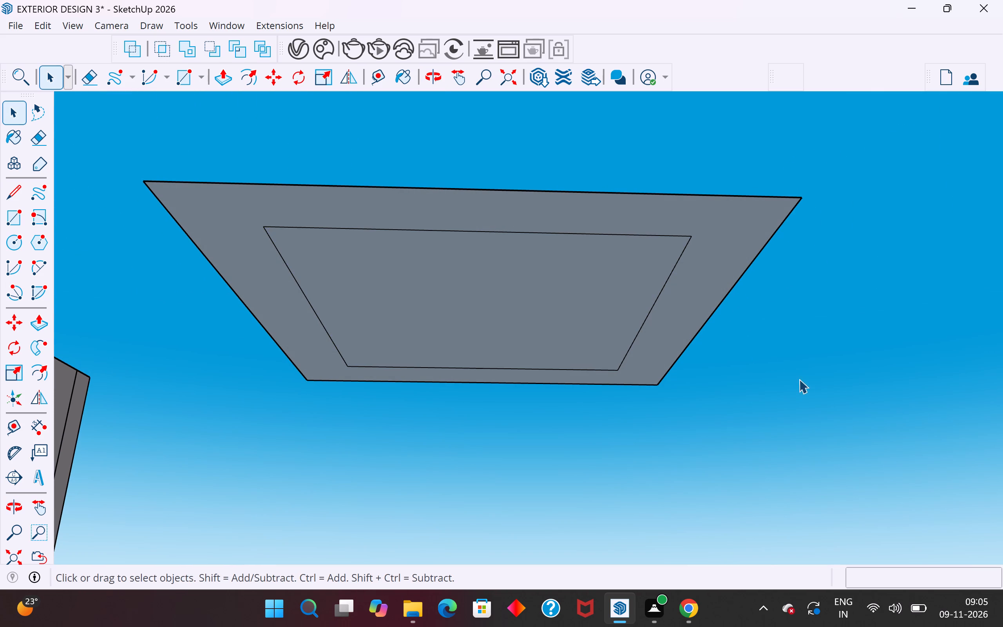
Draw a line about 8' 8 1/4" long across the ceiling's inner face, joining the midpoints of its two longer edges.
{"action": "middle_click_drag", "start_coordinate": [673, 378], "coordinate": [643, 567]}
{"action": "middle_click_drag", "start_coordinate": [632, 411], "coordinate": [639, 504]}
{"action": "scroll", "coordinate": [692, 317], "scroll_direction": "down", "scroll_amount": 3}
{"action": "middle_click_drag", "start_coordinate": [690, 331], "coordinate": [688, 456]}
{"action": "scroll", "coordinate": [722, 268], "scroll_direction": "down", "scroll_amount": 4}
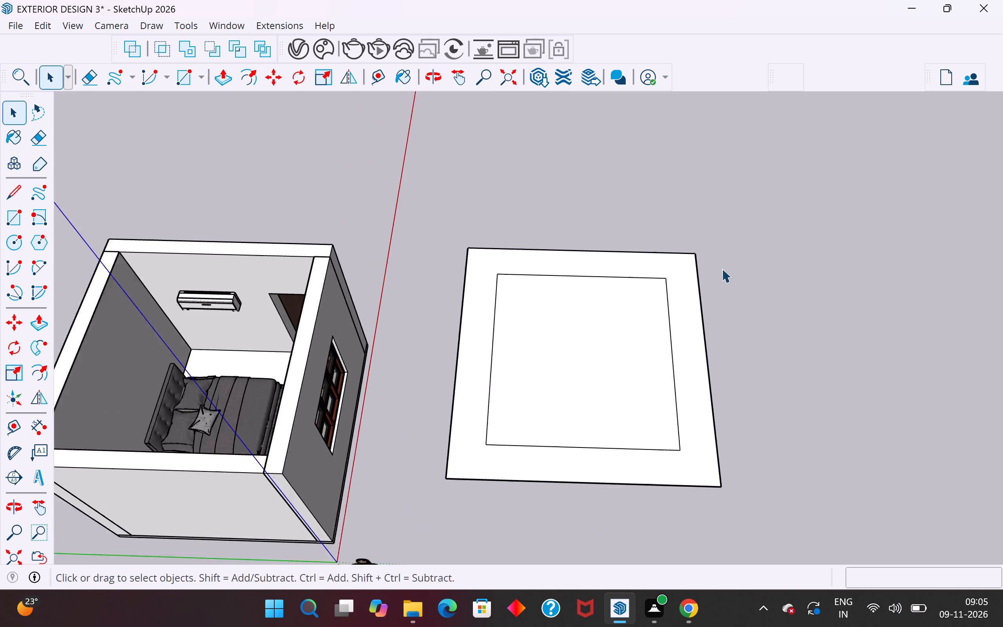
{"action": "middle_click_drag", "start_coordinate": [722, 268], "coordinate": [725, 312]}
{"action": "scroll", "coordinate": [584, 381], "scroll_direction": "up", "scroll_amount": 4}
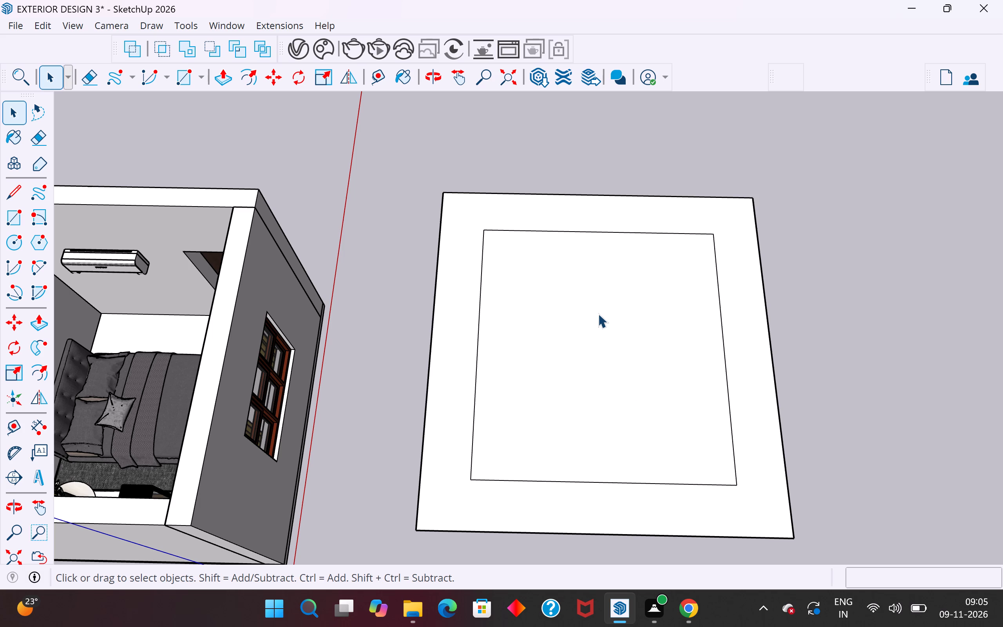
{"action": "scroll", "coordinate": [599, 313], "scroll_direction": "up", "scroll_amount": 3}
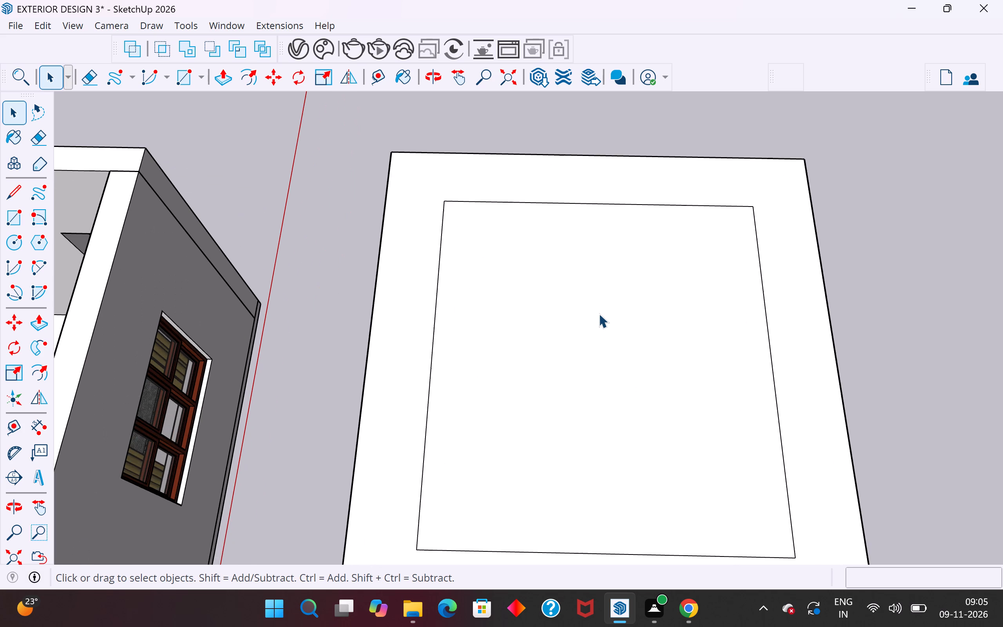
{"action": "scroll", "coordinate": [599, 313], "scroll_direction": "down", "scroll_amount": 2}
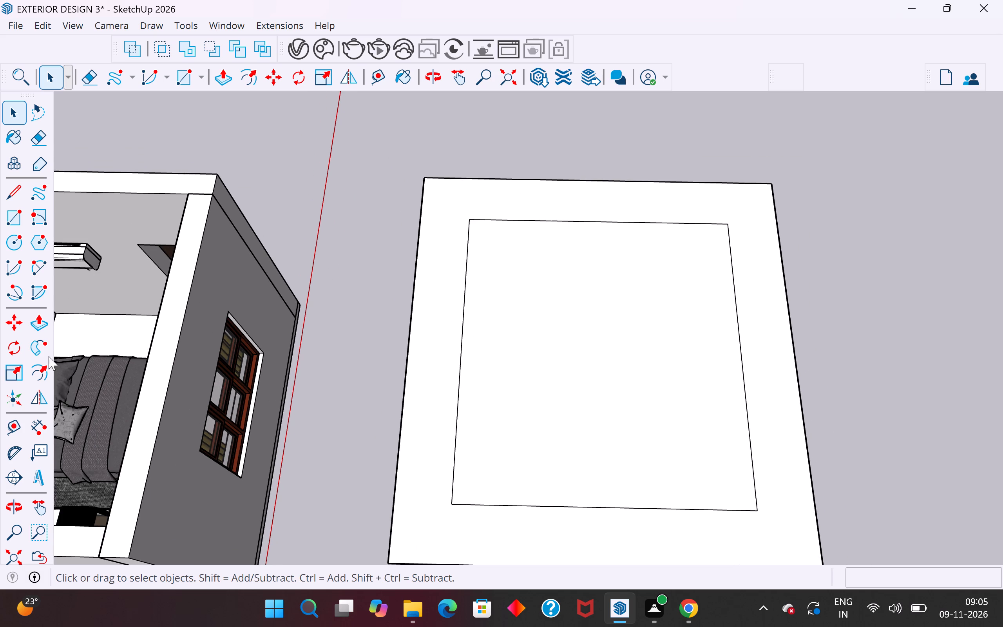
{"action": "left_click", "coordinate": [18, 244]}
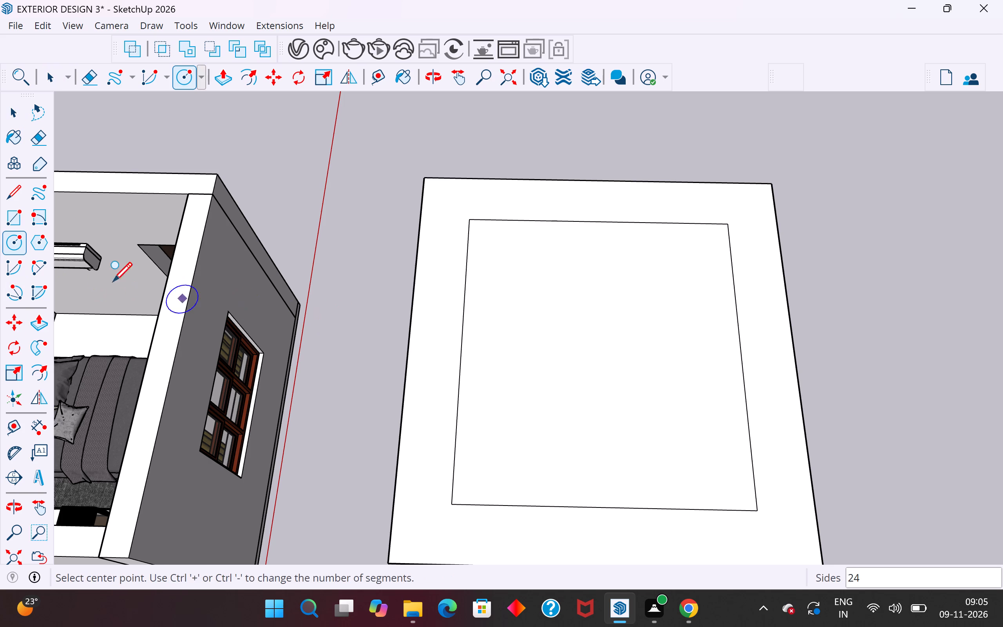
{"action": "left_click", "coordinate": [14, 114]}
{"action": "left_click", "coordinate": [24, 188]}
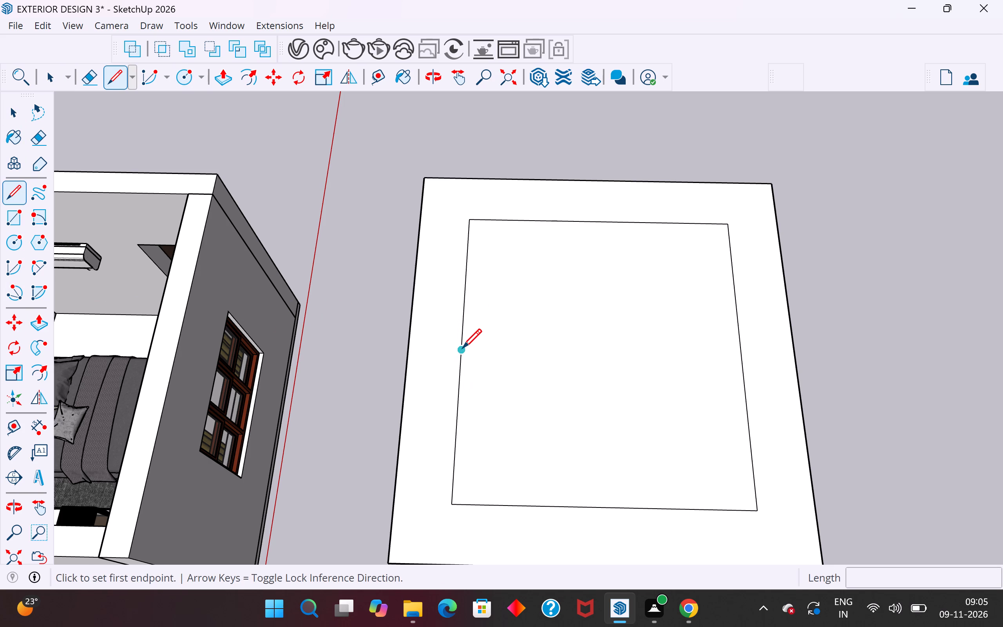
{"action": "left_click", "coordinate": [462, 350]}
{"action": "left_click", "coordinate": [744, 355]}
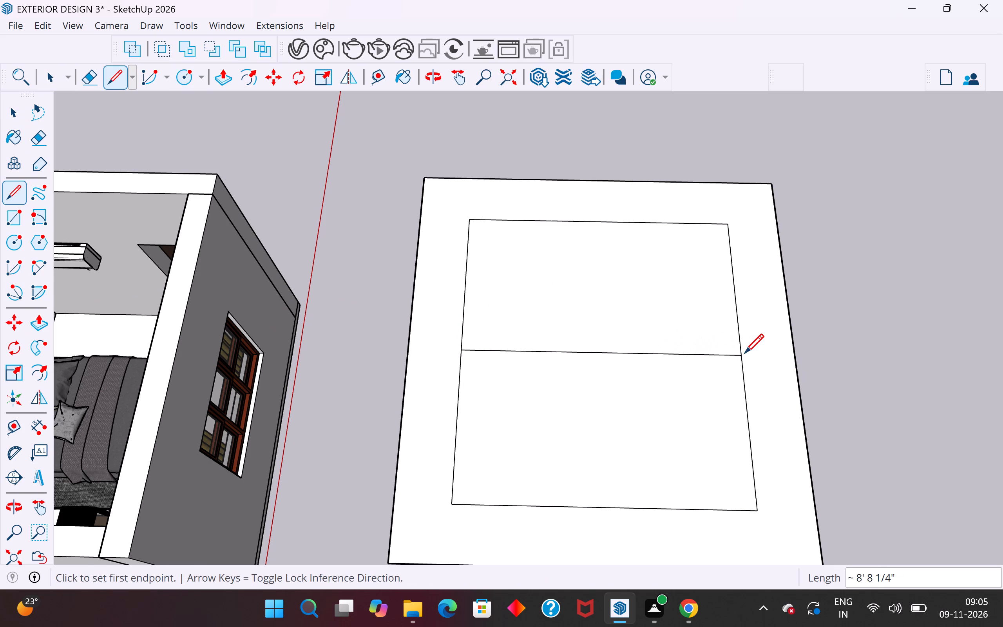
{"action": "left_click", "coordinate": [17, 108]}
Draw a line about 9' 6 1/4" long joining the midpoints of the inner face's two shorter edges, crossing the first line.
{"action": "left_click", "coordinate": [9, 195]}
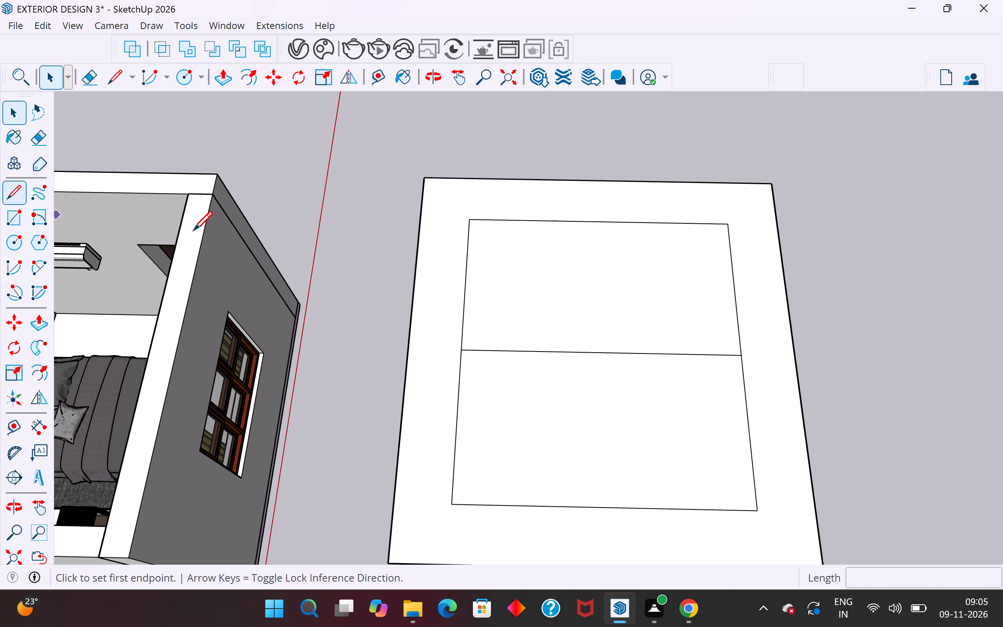
{"action": "left_click", "coordinate": [600, 225]}
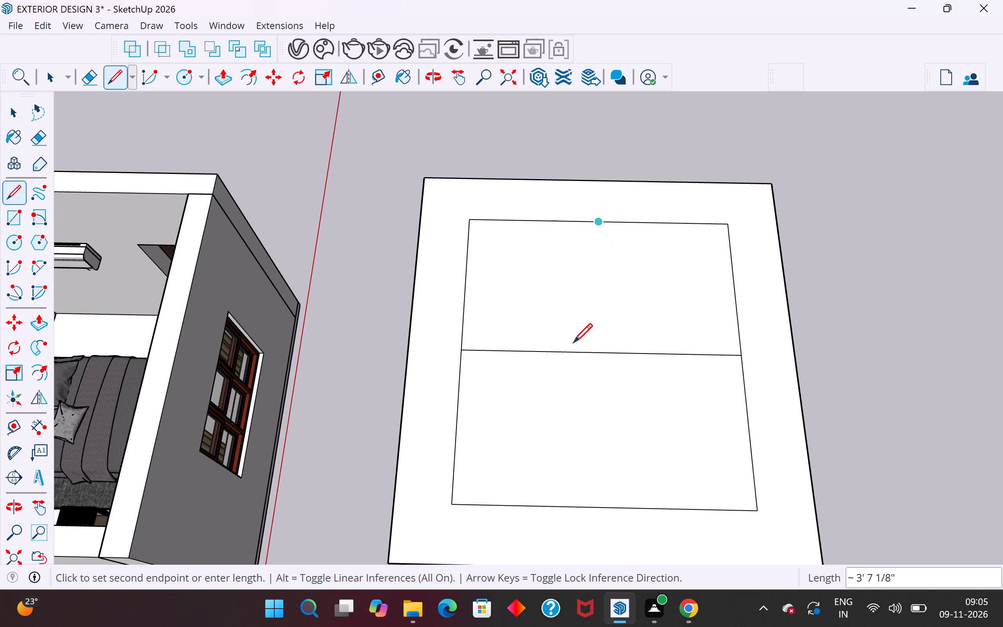
{"action": "left_click", "coordinate": [608, 508]}
{"action": "left_click", "coordinate": [22, 115]}
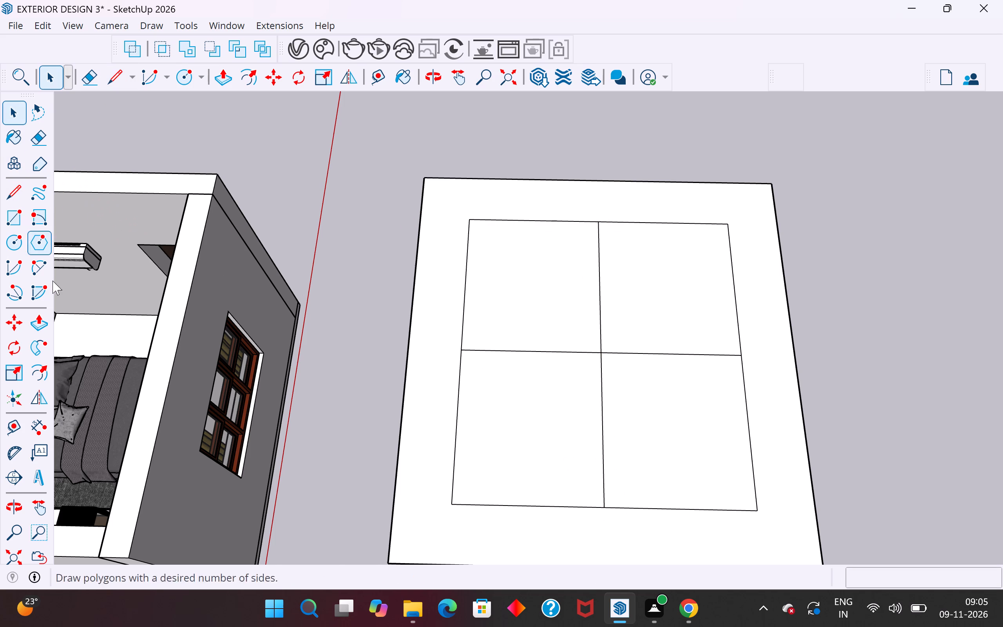
Draw a circle with a radius of about 11 3/4" centred where the two midlines cross on the ceiling.
{"action": "left_click", "coordinate": [16, 248]}
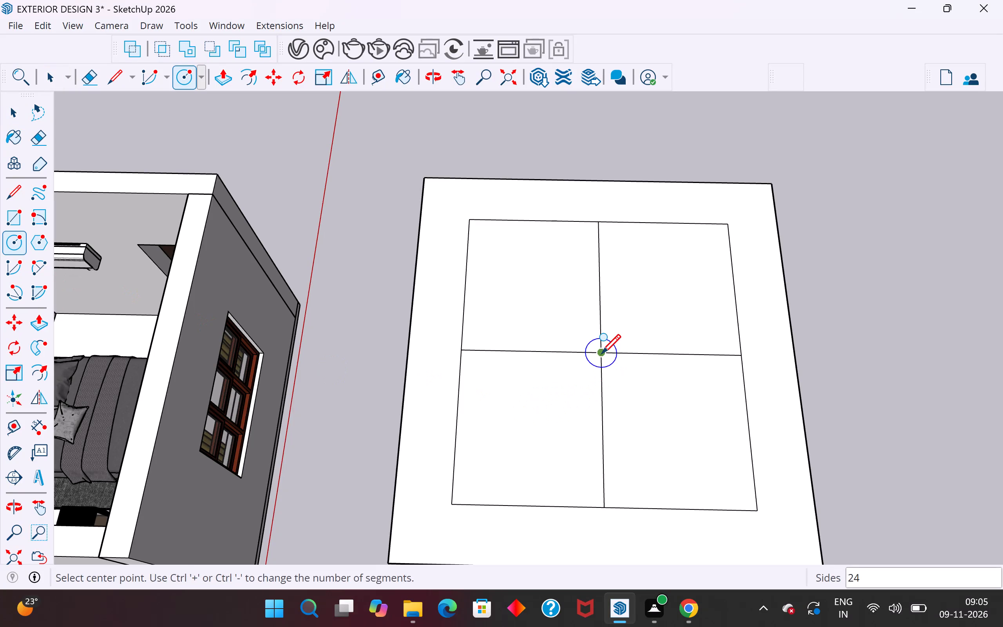
{"action": "left_click", "coordinate": [599, 354]}
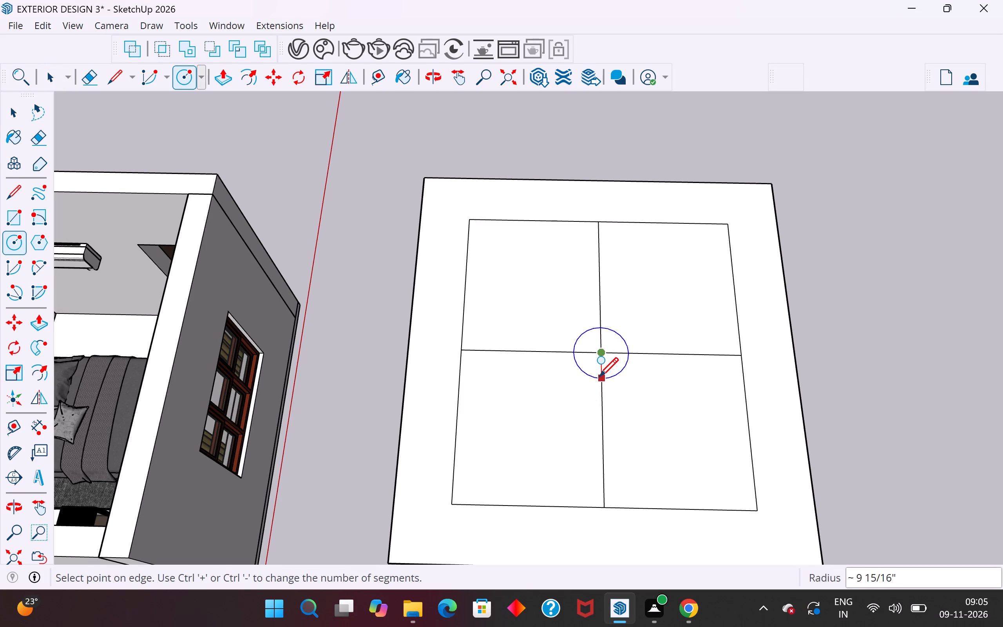
{"action": "left_click", "coordinate": [599, 382]}
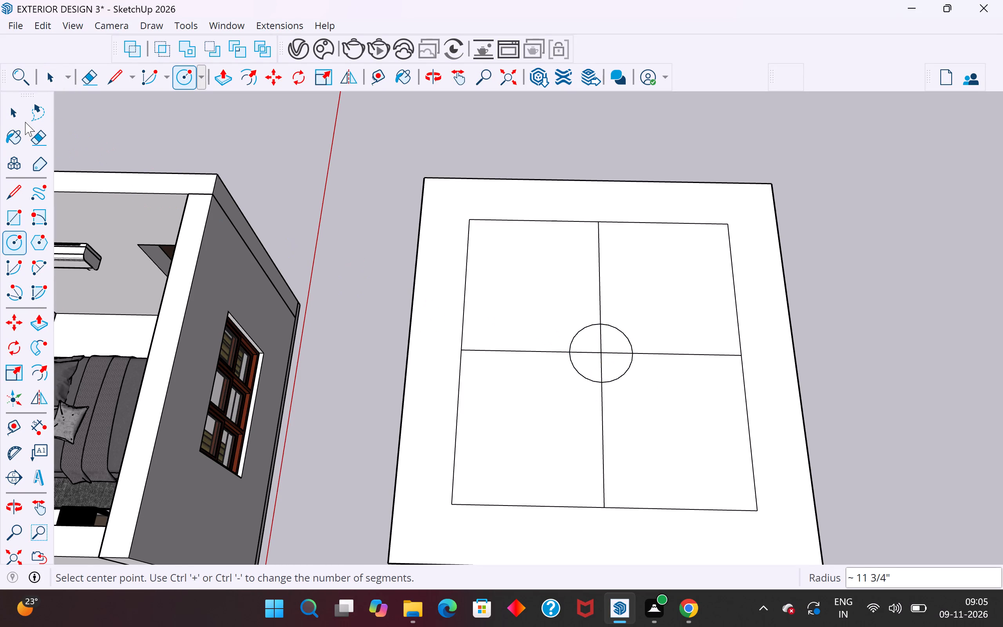
{"action": "left_click", "coordinate": [13, 116]}
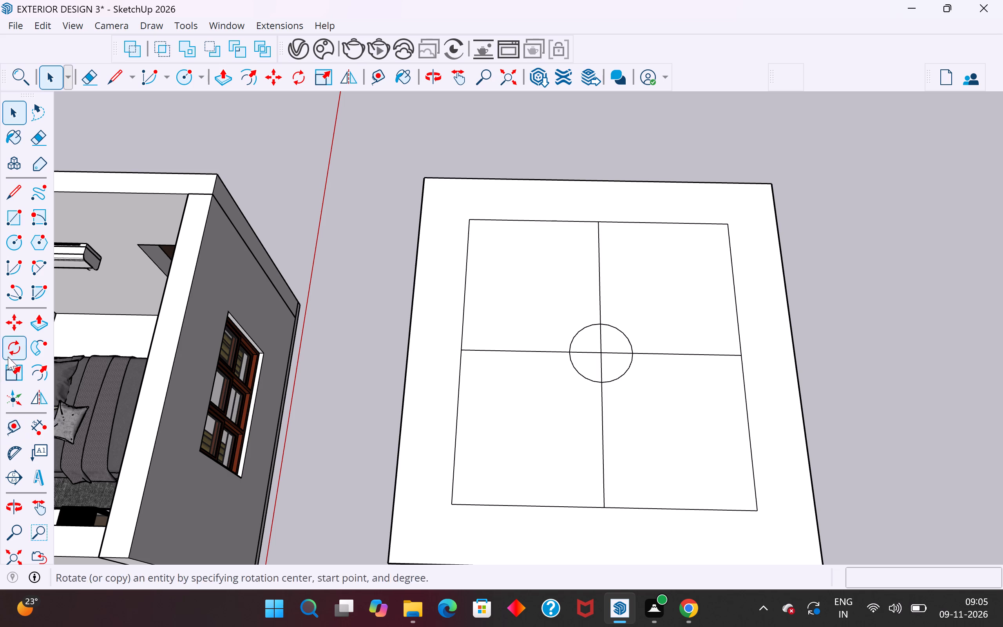
Draw two opposing arcs along the longer midline from the circle's edge, bulging about 3 1/8" and 3 3/16", forming a leaf-shaped petal.
{"action": "left_click", "coordinate": [43, 264]}
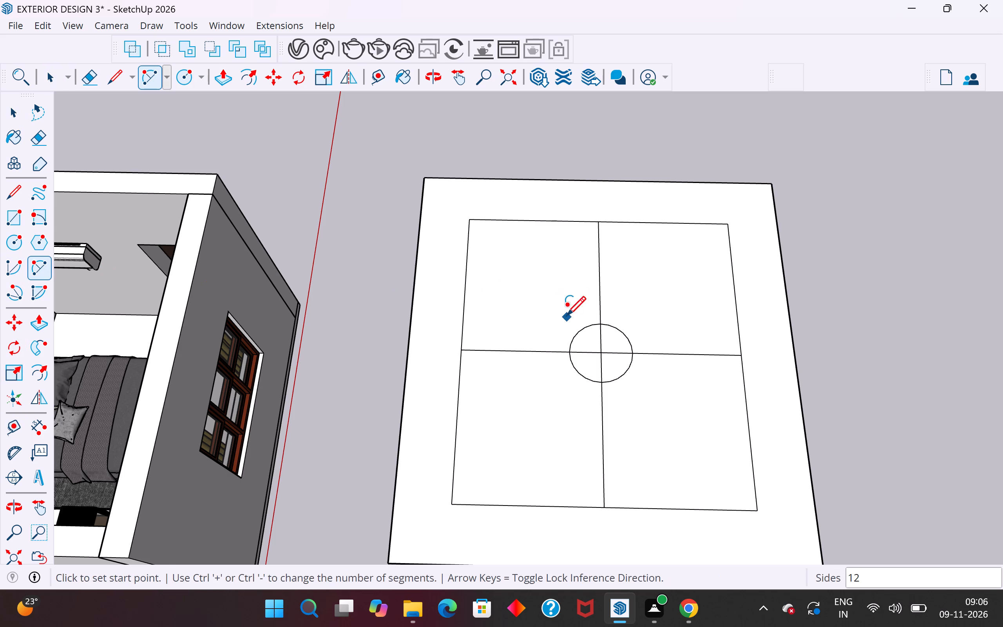
{"action": "left_click", "coordinate": [597, 326]}
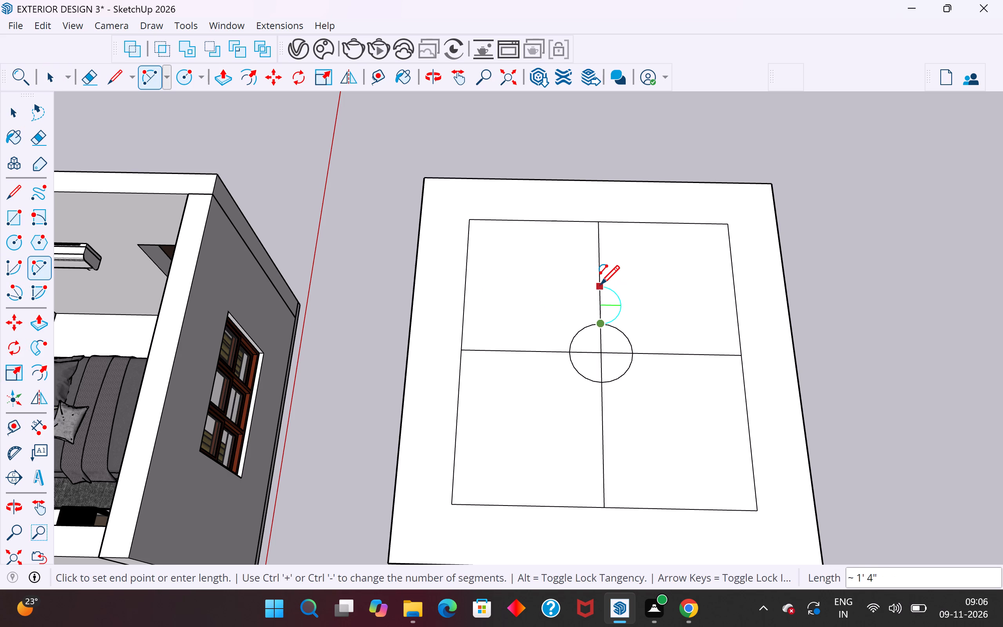
{"action": "left_click", "coordinate": [599, 293]}
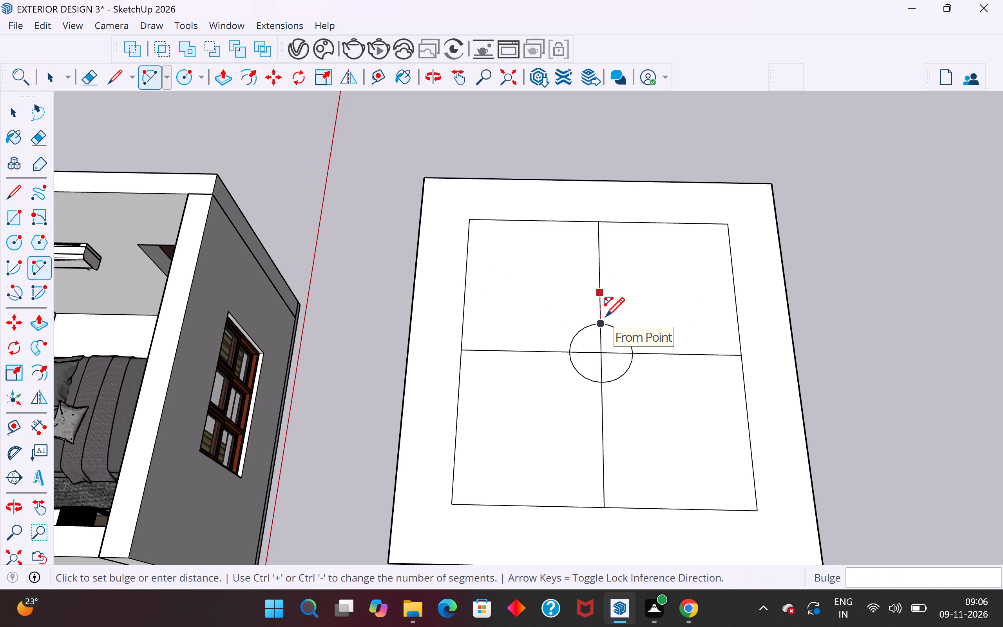
{"action": "scroll", "coordinate": [605, 319], "scroll_direction": "up", "scroll_amount": 10}
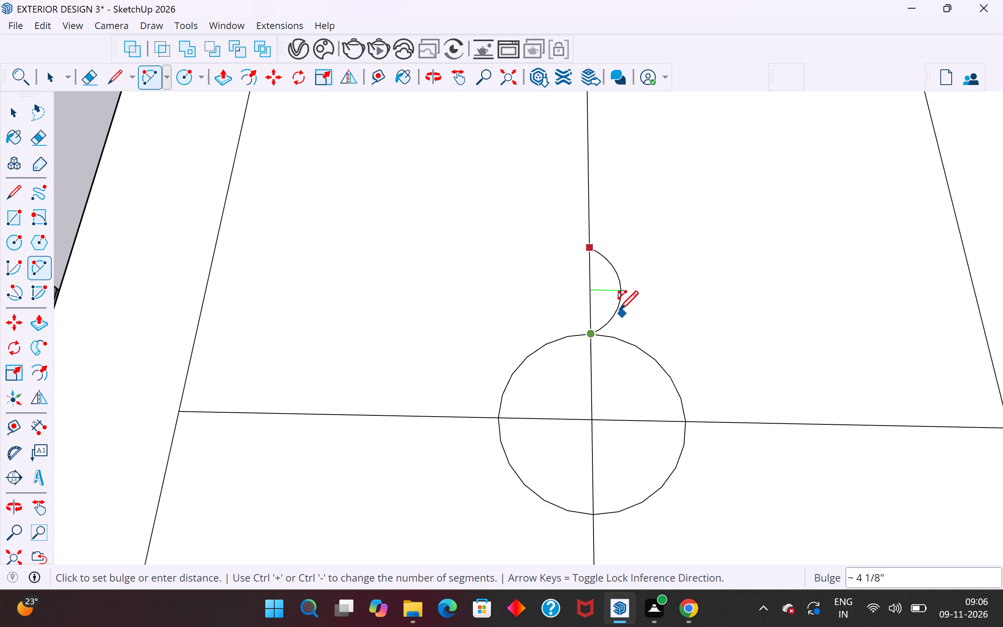
{"action": "scroll", "coordinate": [609, 308], "scroll_direction": "up", "scroll_amount": 4}
{"action": "middle_click_drag", "start_coordinate": [609, 308], "coordinate": [647, 318]}
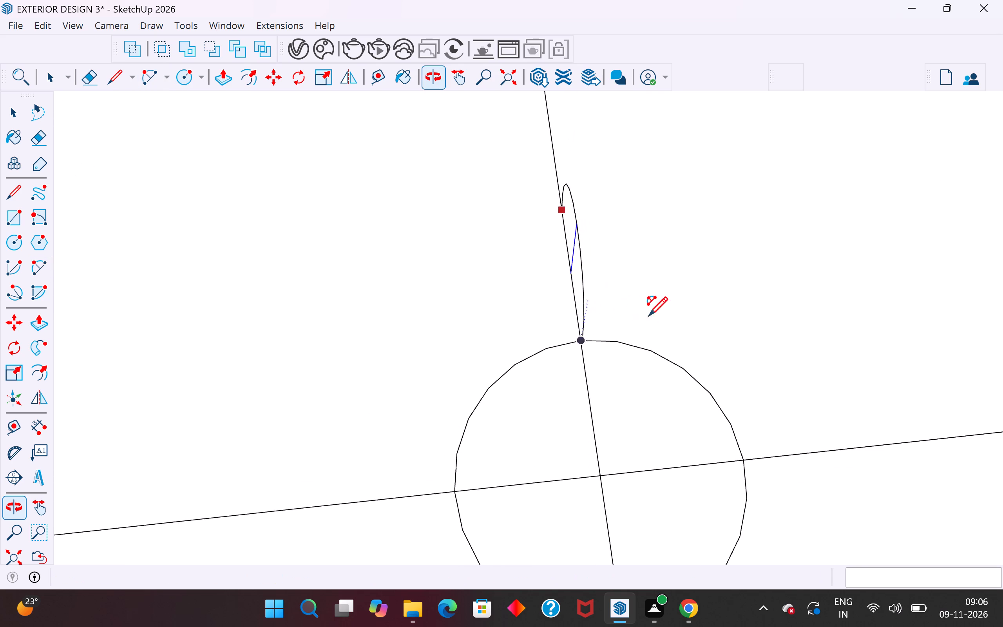
{"action": "left_click", "coordinate": [612, 310]}
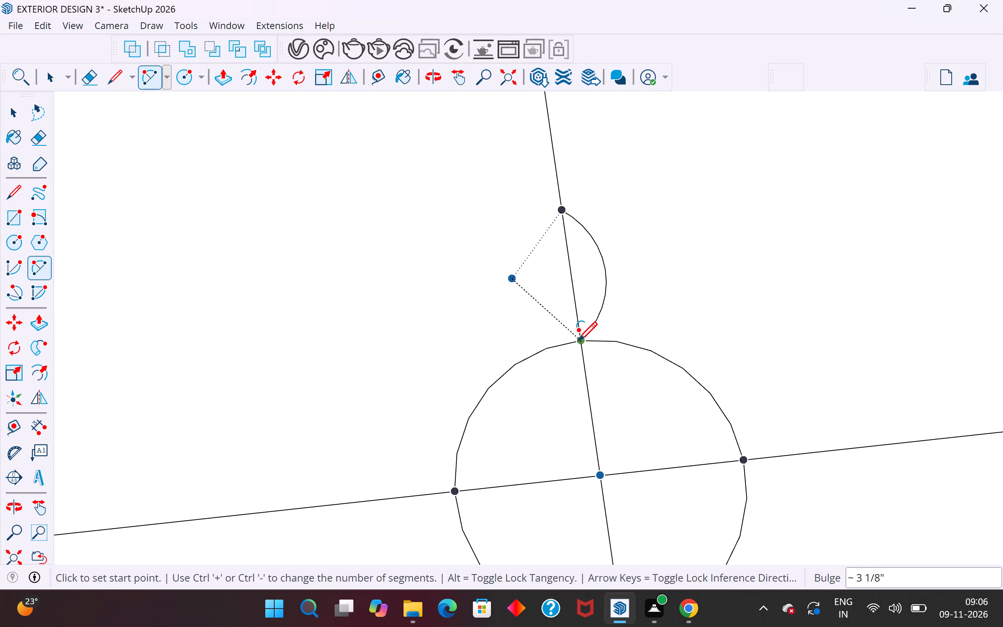
{"action": "left_click", "coordinate": [578, 343]}
{"action": "left_click", "coordinate": [560, 216]}
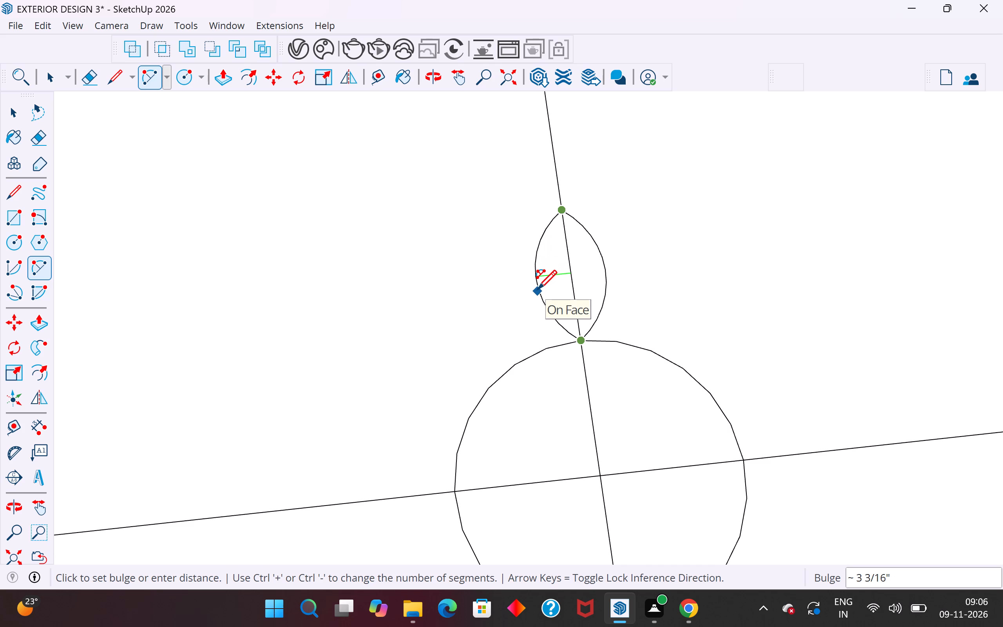
{"action": "left_click", "coordinate": [538, 291]}
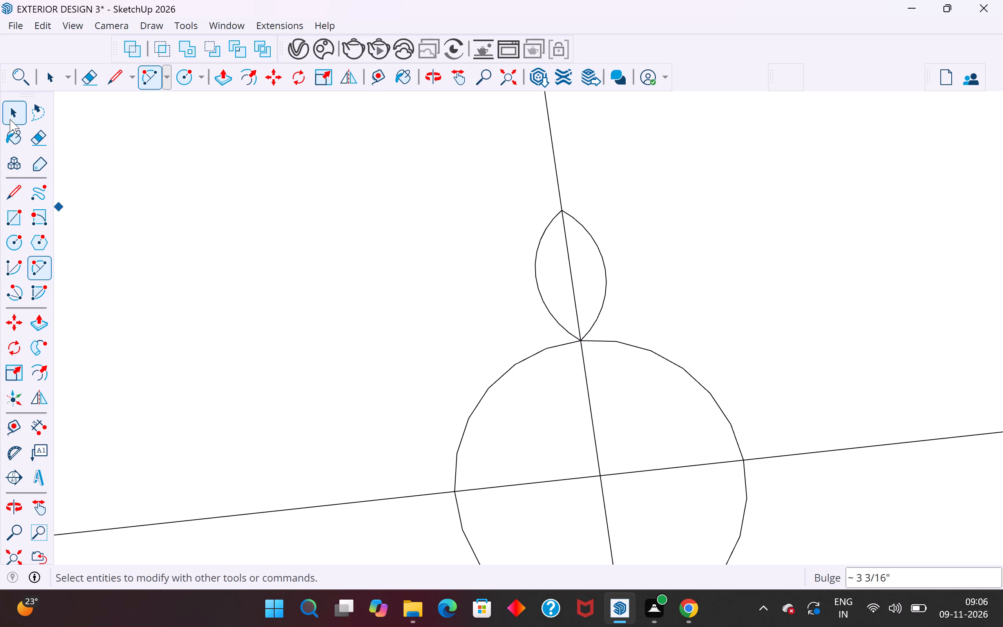
{"action": "left_click", "coordinate": [10, 119]}
{"action": "scroll", "coordinate": [610, 346], "scroll_direction": "down", "scroll_amount": 20}
{"action": "left_click", "coordinate": [840, 330]}
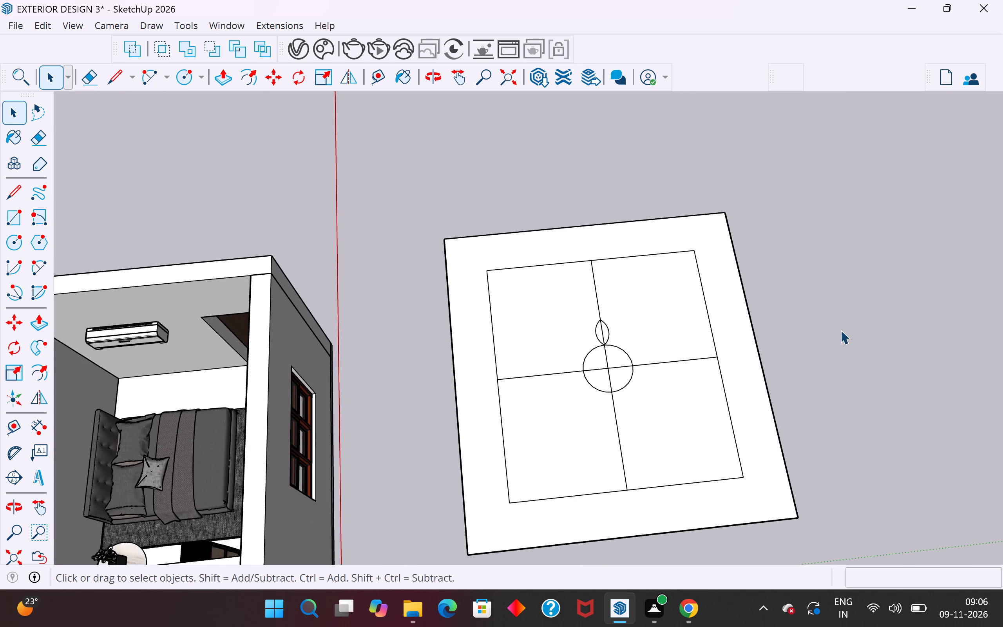
Delete the midline segment that runs through the inside of the petal.
{"action": "scroll", "coordinate": [611, 339], "scroll_direction": "up", "scroll_amount": 5}
{"action": "scroll", "coordinate": [614, 342], "scroll_direction": "down", "scroll_amount": 1}
{"action": "scroll", "coordinate": [619, 350], "scroll_direction": "up", "scroll_amount": 4}
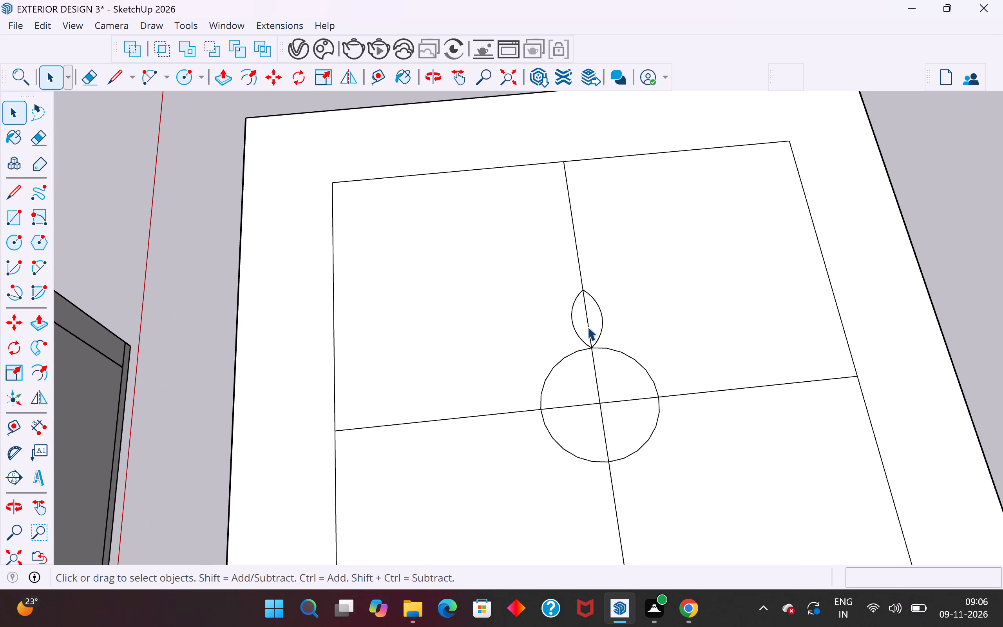
{"action": "left_click", "coordinate": [587, 326]}
{"action": "key", "text": "Delete"}
Make a copy of the petal's two arcs rotated 90° about the circle's centre, onto the other midline.
{"action": "scroll", "coordinate": [601, 335], "scroll_direction": "down", "scroll_amount": 8}
{"action": "middle_click_drag", "start_coordinate": [618, 355], "coordinate": [595, 403]}
{"action": "scroll", "coordinate": [599, 398], "scroll_direction": "up", "scroll_amount": 1}
{"action": "scroll", "coordinate": [599, 342], "scroll_direction": "up", "scroll_amount": 4}
{"action": "left_click", "coordinate": [600, 334]}
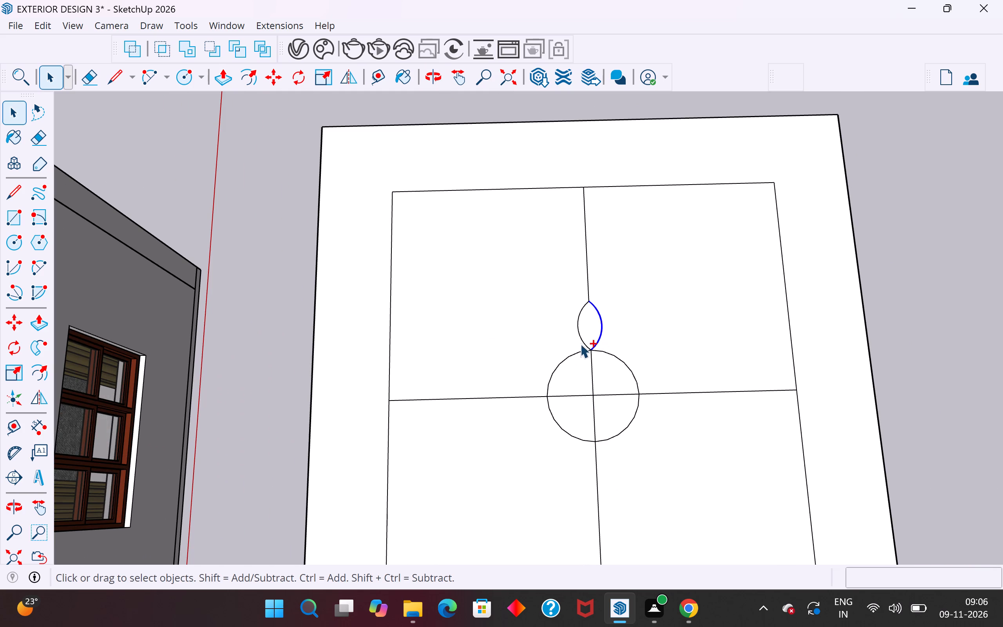
{"action": "left_click", "coordinate": [583, 341], "text": "ctrl"}
{"action": "left_click", "coordinate": [18, 345]}
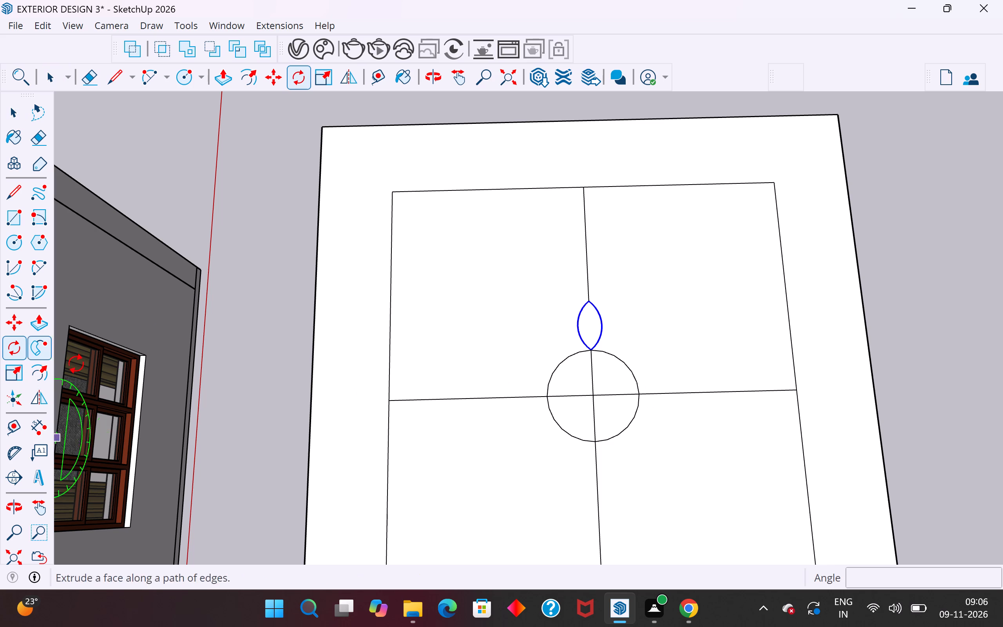
{"action": "left_click", "coordinate": [594, 398]}
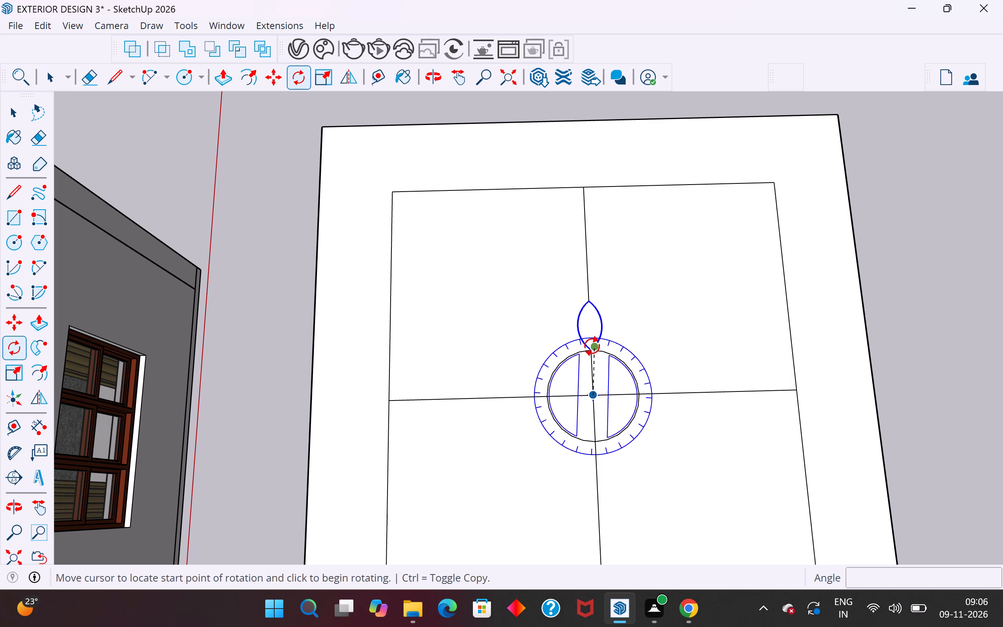
{"action": "scroll", "coordinate": [587, 347], "scroll_direction": "up", "scroll_amount": 12}
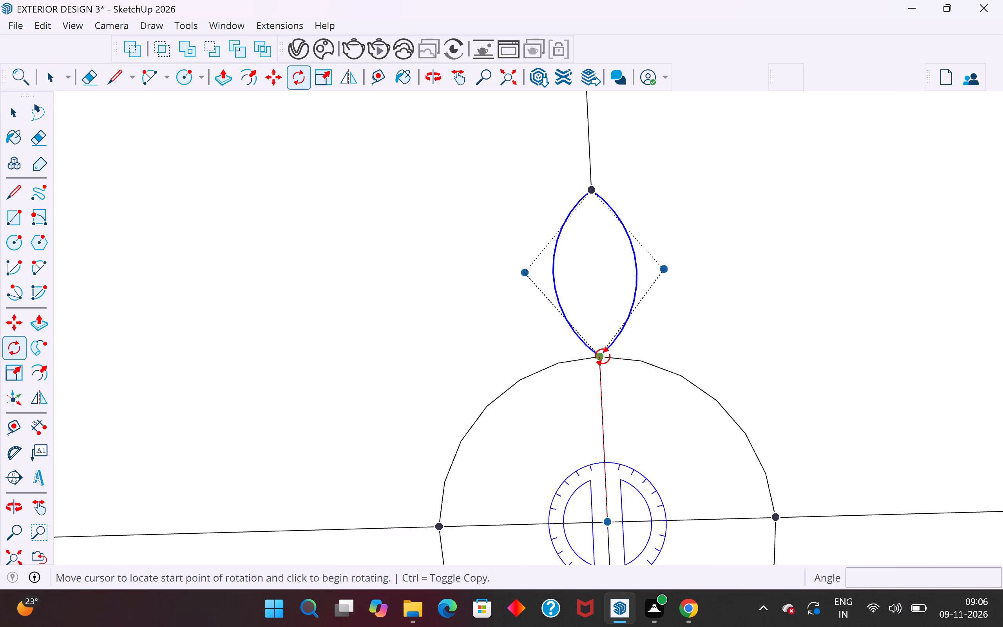
{"action": "left_click", "coordinate": [603, 356]}
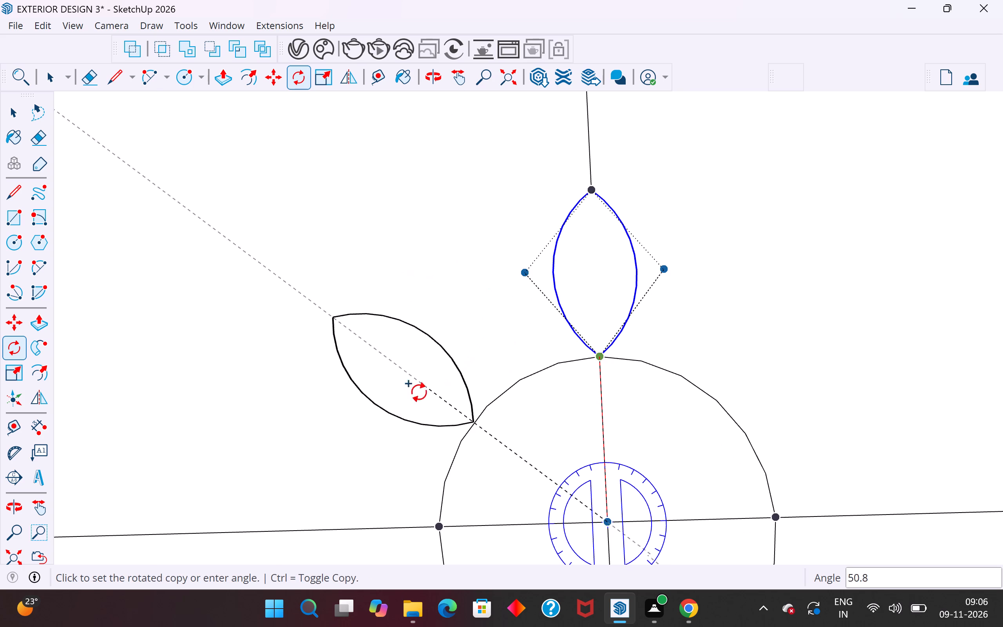
{"action": "left_click", "coordinate": [445, 528]}
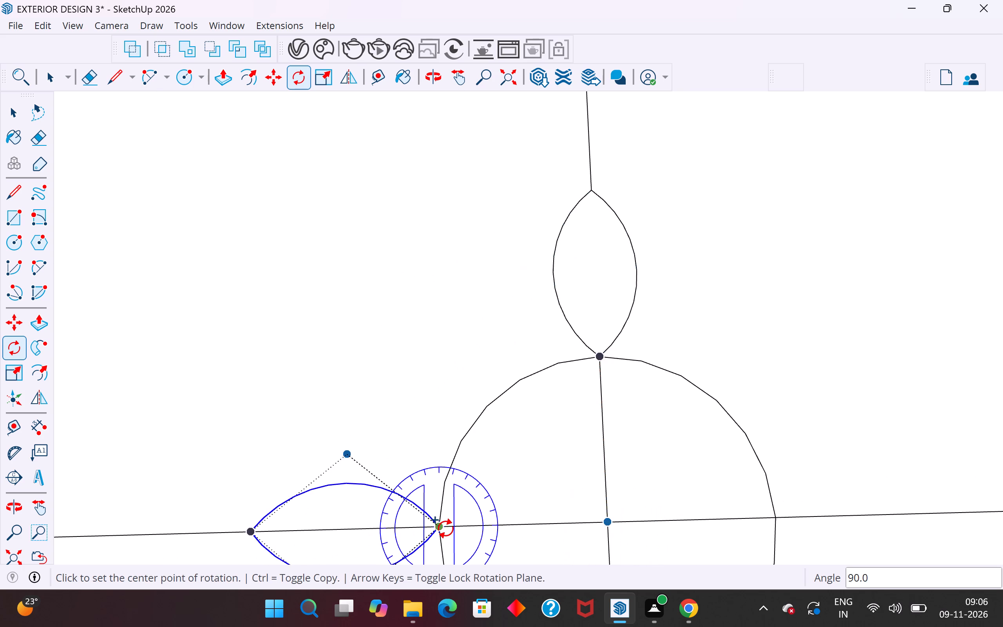
Copy the newly rotated petal another 90° about the circle's centre, onto the longer midline opposite the original petal.
{"action": "scroll", "coordinate": [444, 528], "scroll_direction": "down", "scroll_amount": 10}
{"action": "scroll", "coordinate": [453, 482], "scroll_direction": "down", "scroll_amount": 5}
{"action": "scroll", "coordinate": [510, 392], "scroll_direction": "down", "scroll_amount": 4}
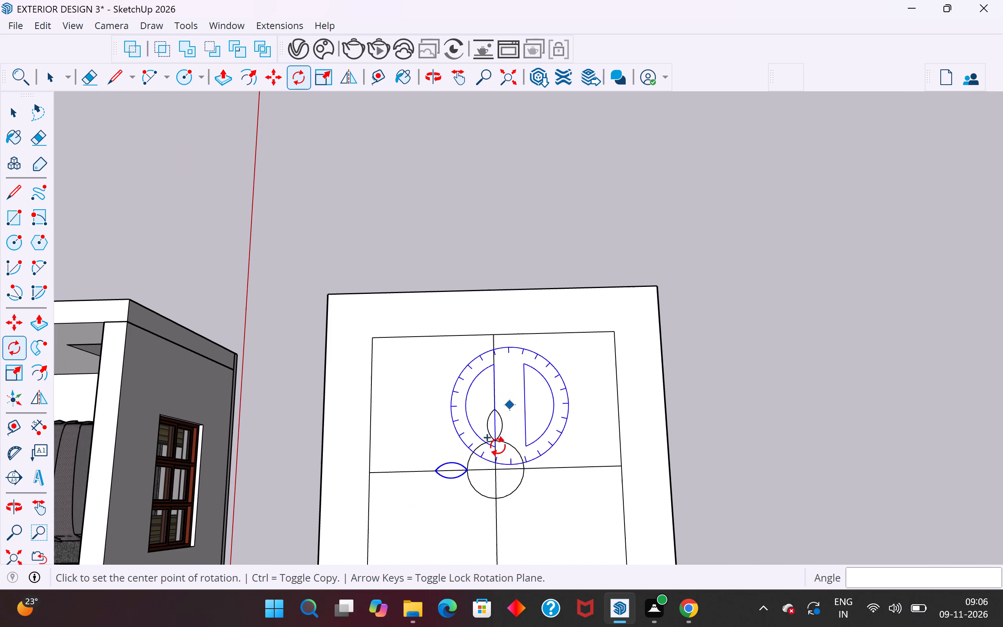
{"action": "left_click", "coordinate": [497, 471]}
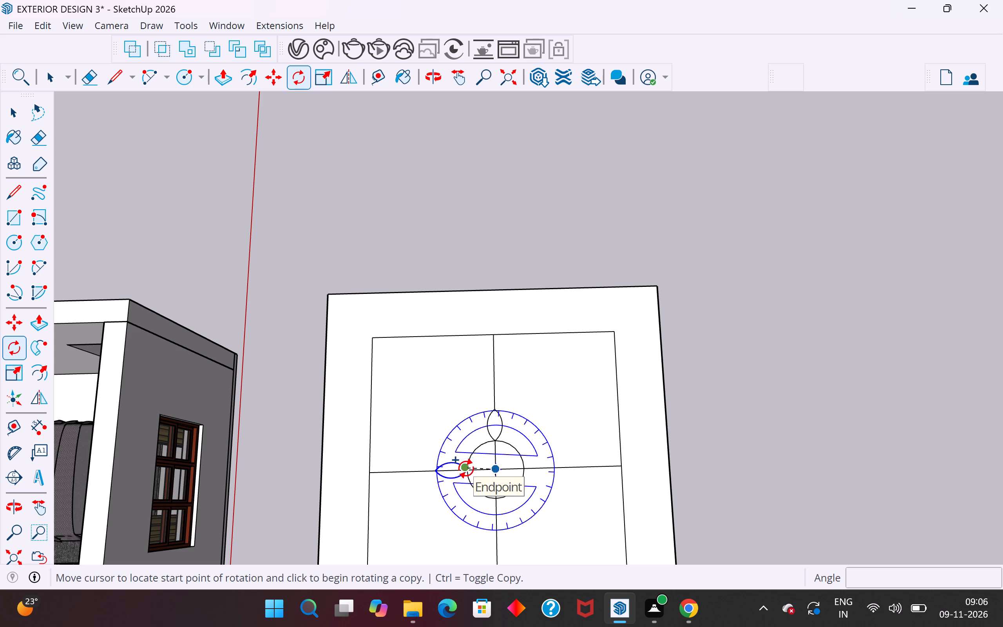
{"action": "scroll", "coordinate": [465, 472], "scroll_direction": "up", "scroll_amount": 4}
{"action": "scroll", "coordinate": [489, 376], "scroll_direction": "down", "scroll_amount": 6}
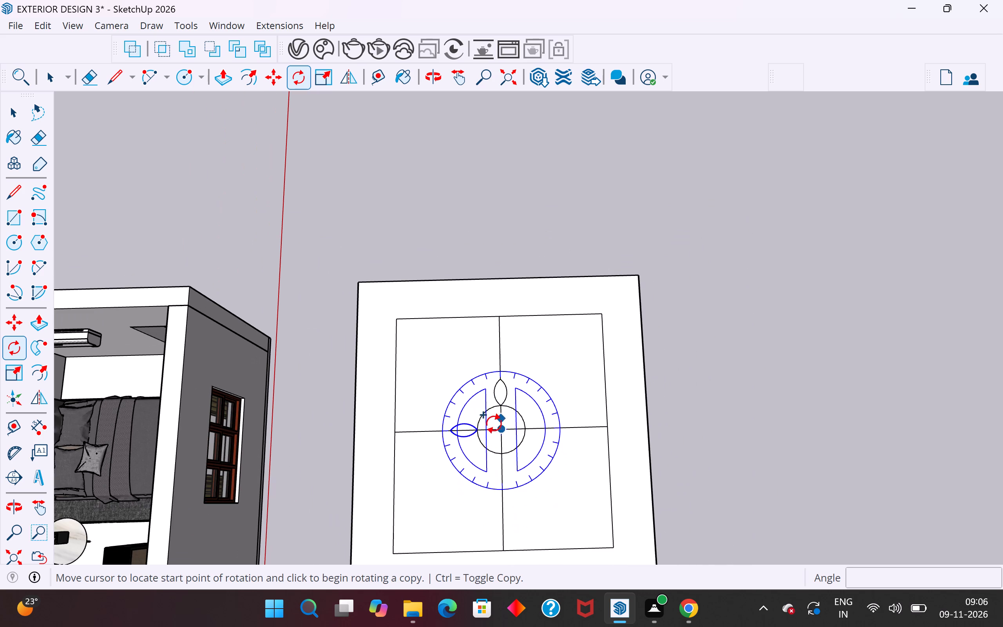
{"action": "left_click", "coordinate": [478, 430]}
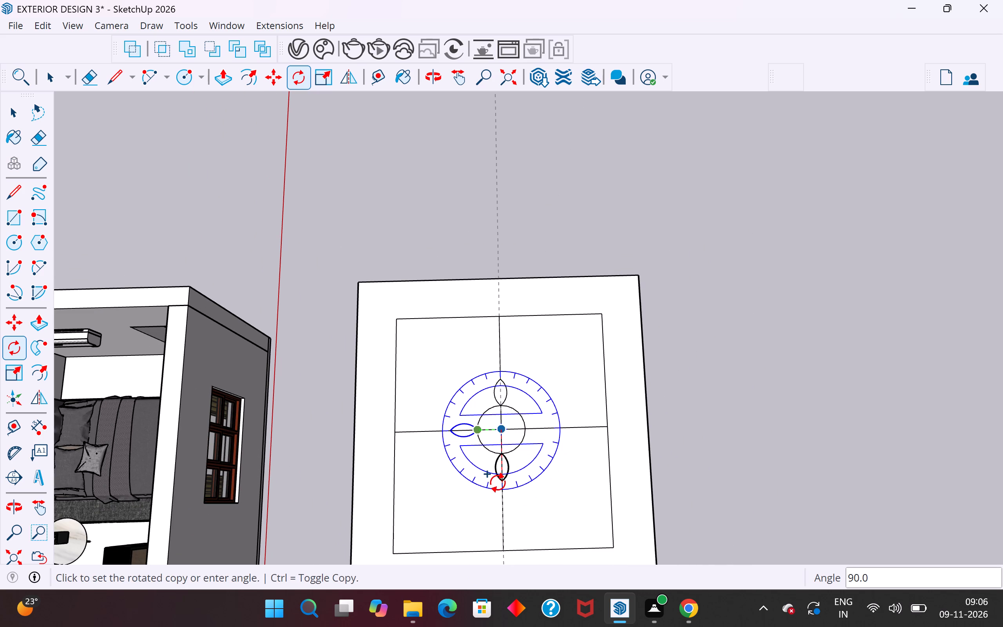
{"action": "left_click", "coordinate": [497, 483]}
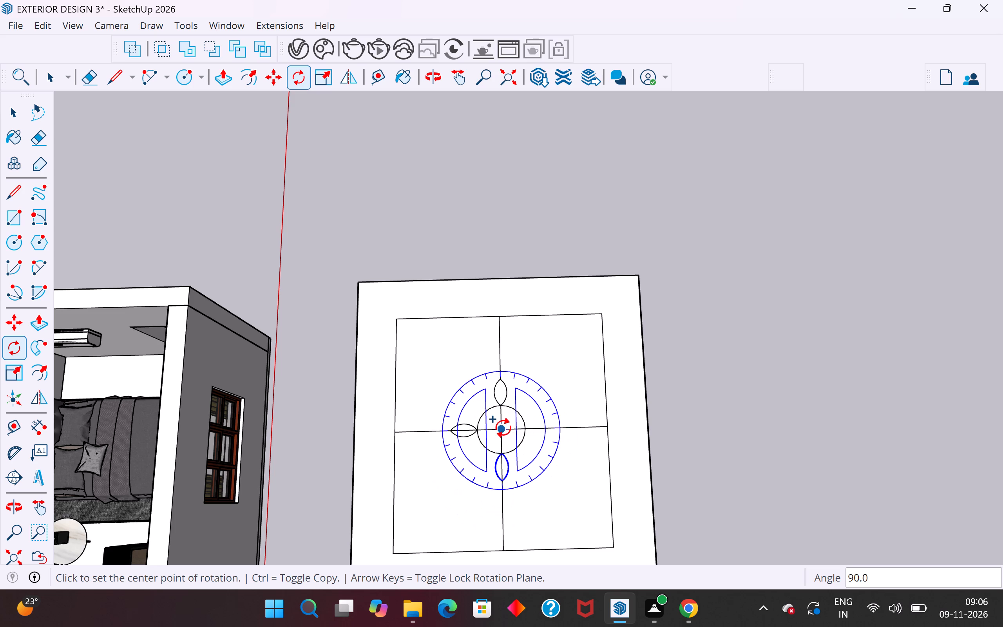
Copy this third petal a further 90° about the circle's centre, onto the remaining bare side of the shorter midline.
{"action": "left_click", "coordinate": [502, 428]}
{"action": "scroll", "coordinate": [501, 451], "scroll_direction": "up", "scroll_amount": 10}
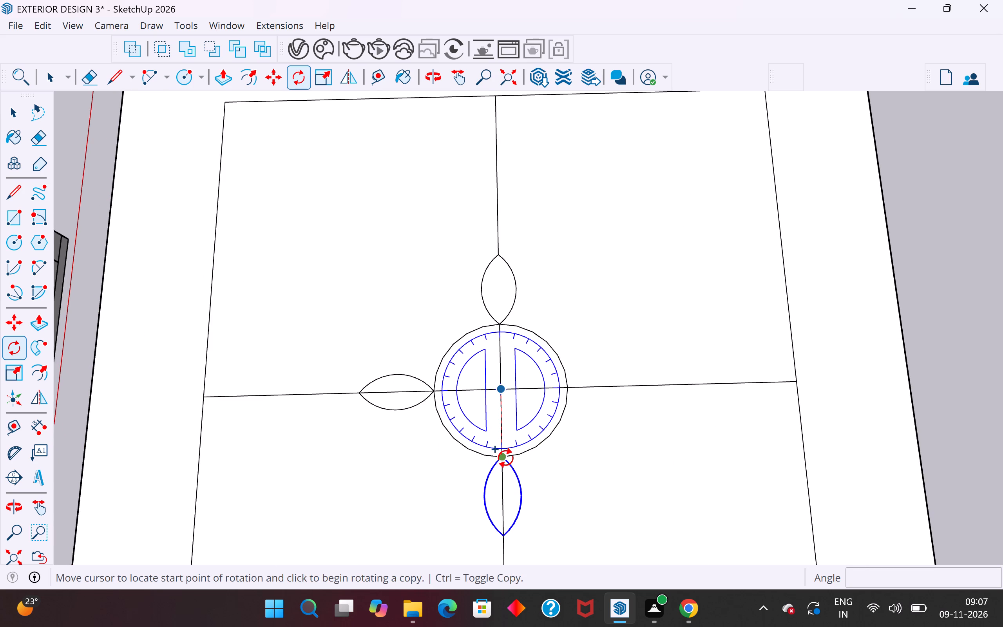
{"action": "left_click", "coordinate": [505, 458], "text": "ctrl"}
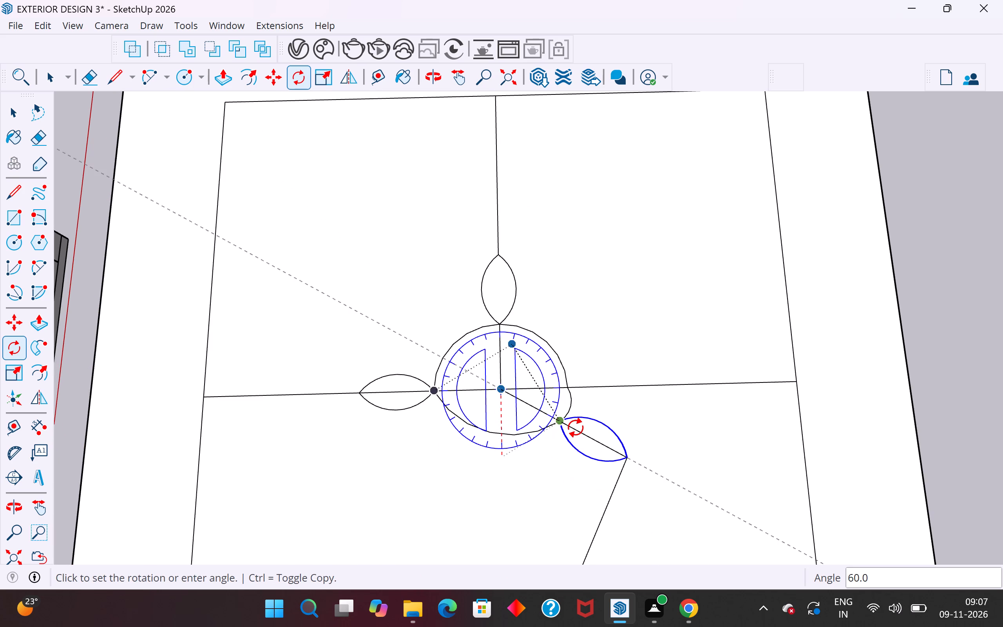
{"action": "left_click", "coordinate": [568, 389]}
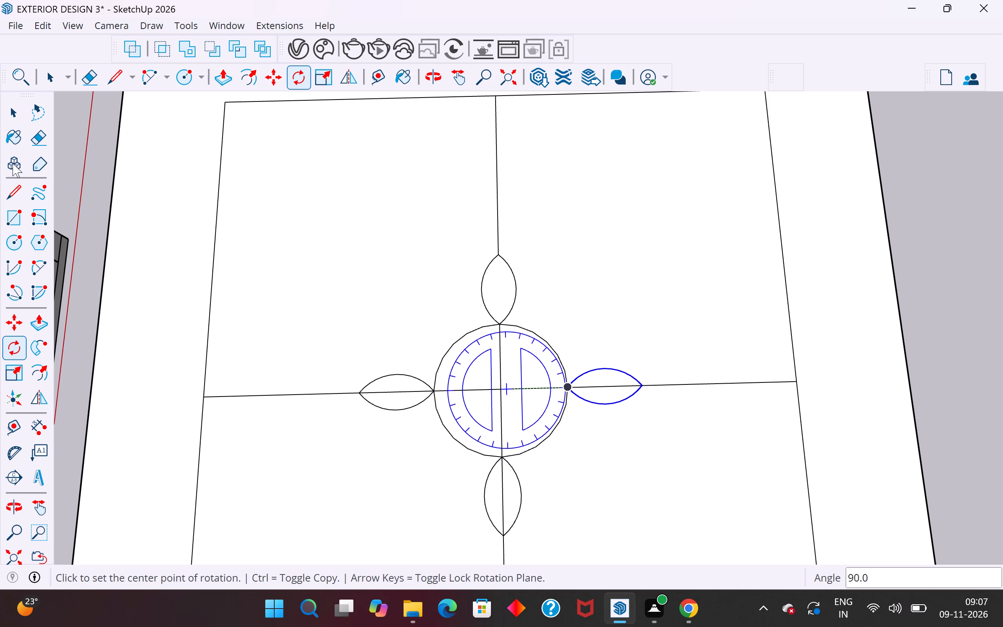
{"action": "left_click", "coordinate": [12, 109]}
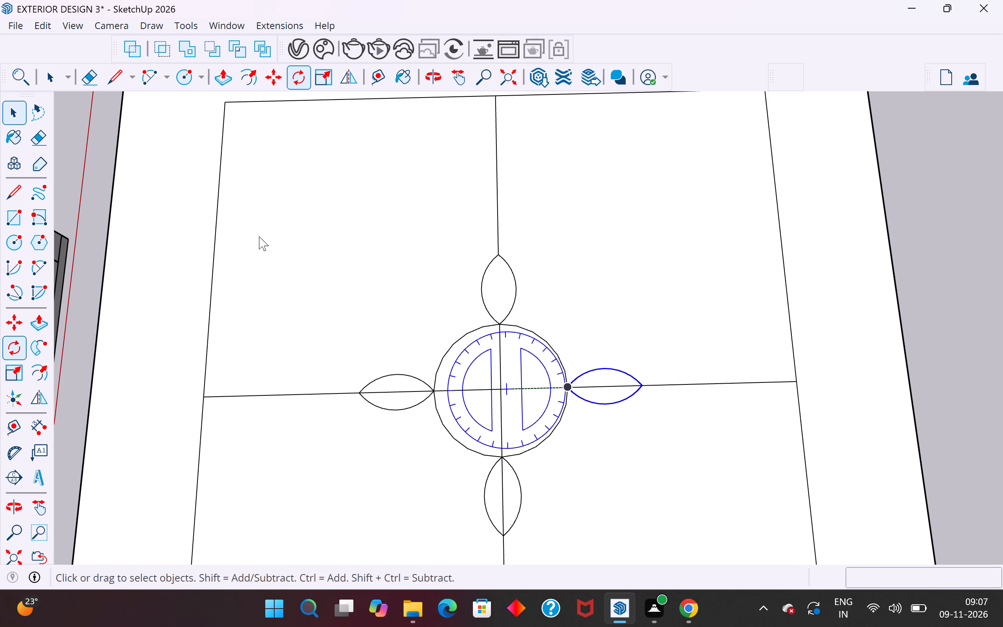
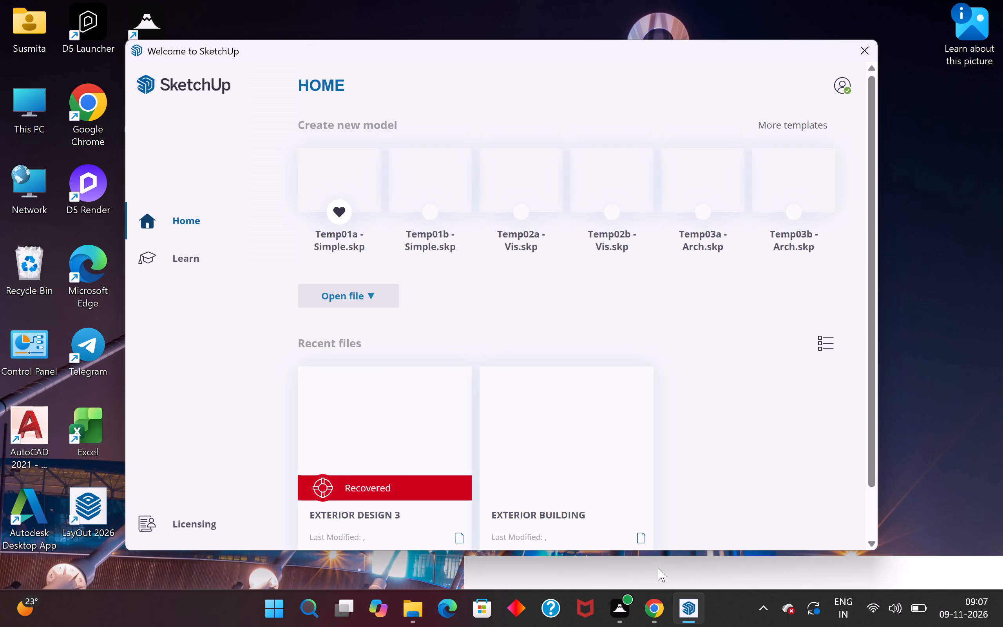
Open the EXTERIOR DESIGN 3 model marked as recovered from the recent files.
{"action": "scroll", "coordinate": [599, 455], "scroll_direction": "down", "scroll_amount": 1}
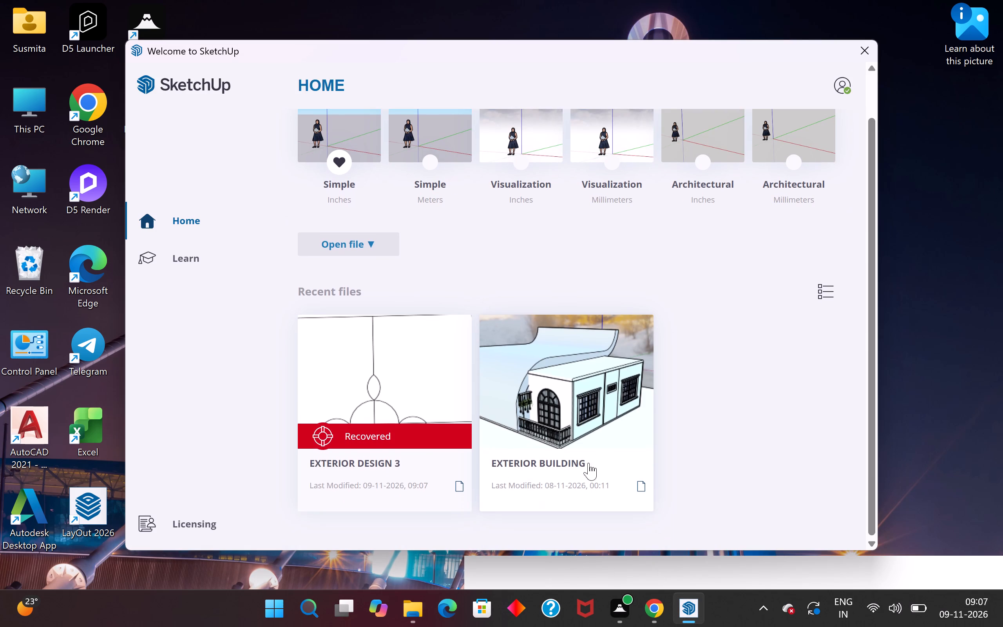
{"action": "left_click", "coordinate": [365, 377]}
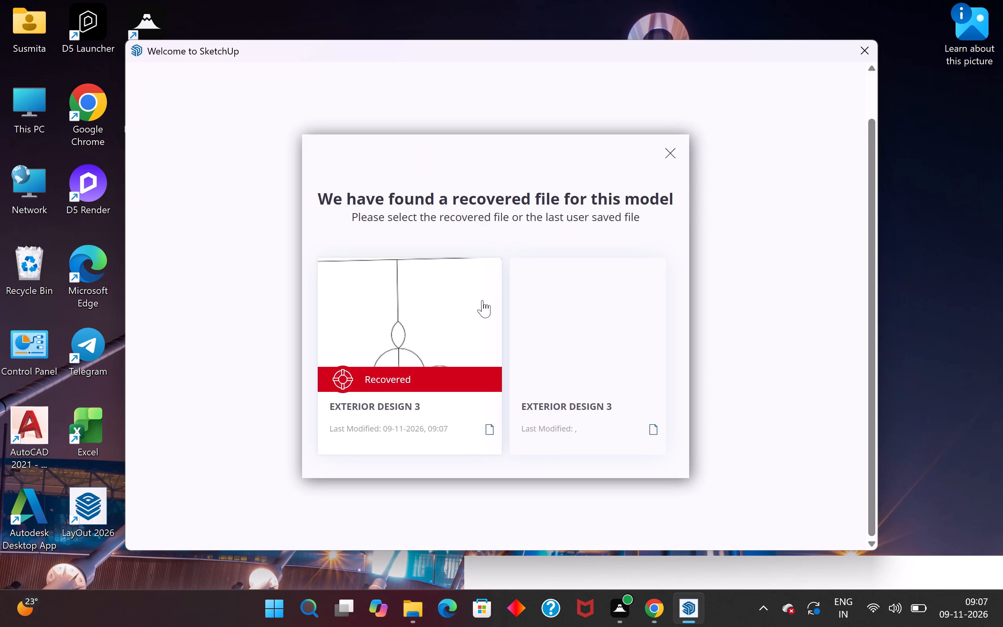
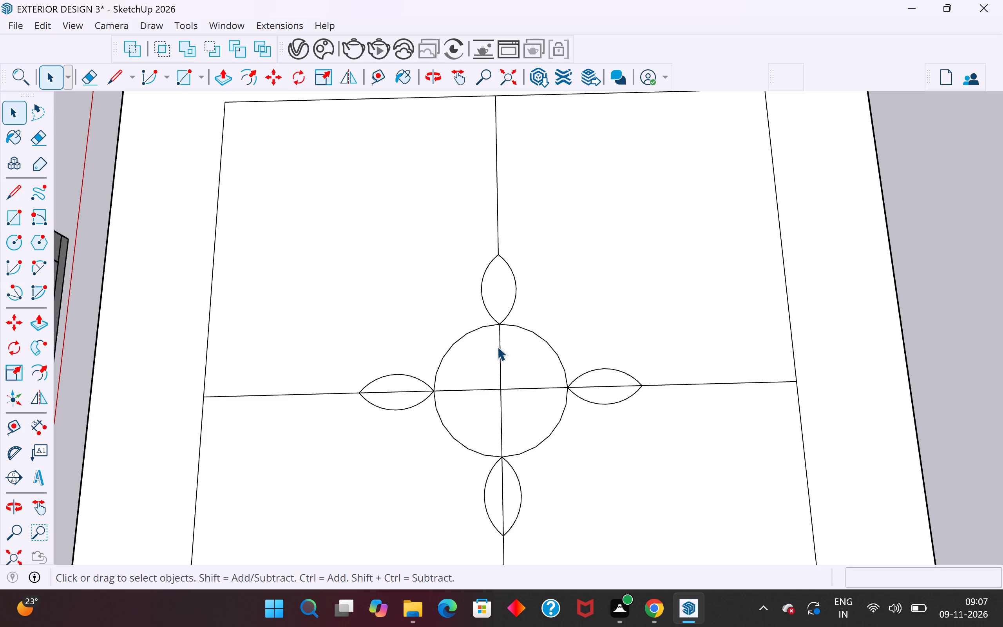
Delete the straight line segments running through the bottom, right and left petals around the circle.
{"action": "scroll", "coordinate": [497, 346], "scroll_direction": "down", "scroll_amount": 2}
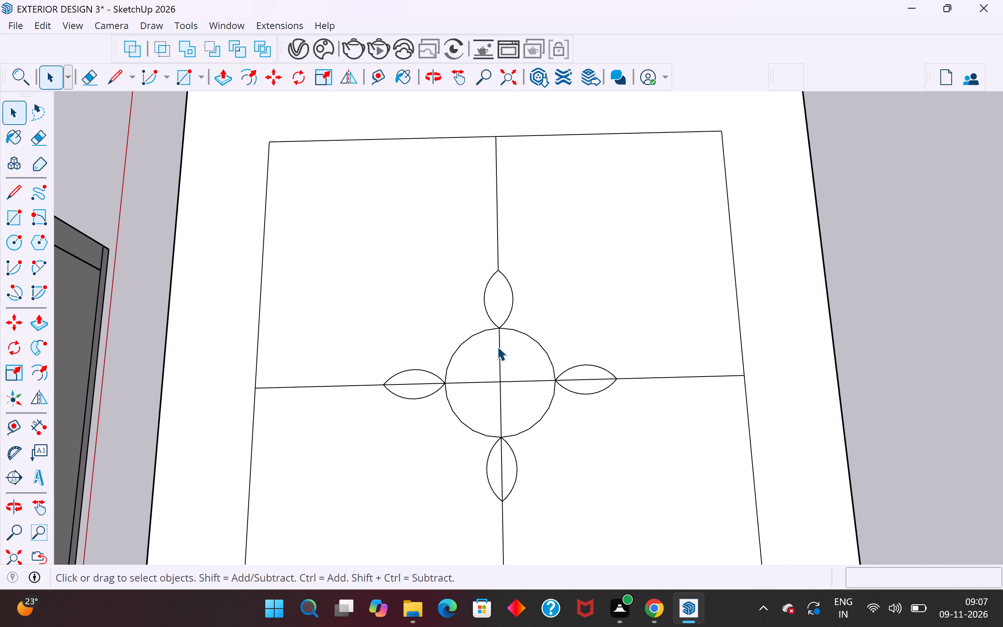
{"action": "middle_click_drag", "start_coordinate": [521, 471], "coordinate": [572, 469]}
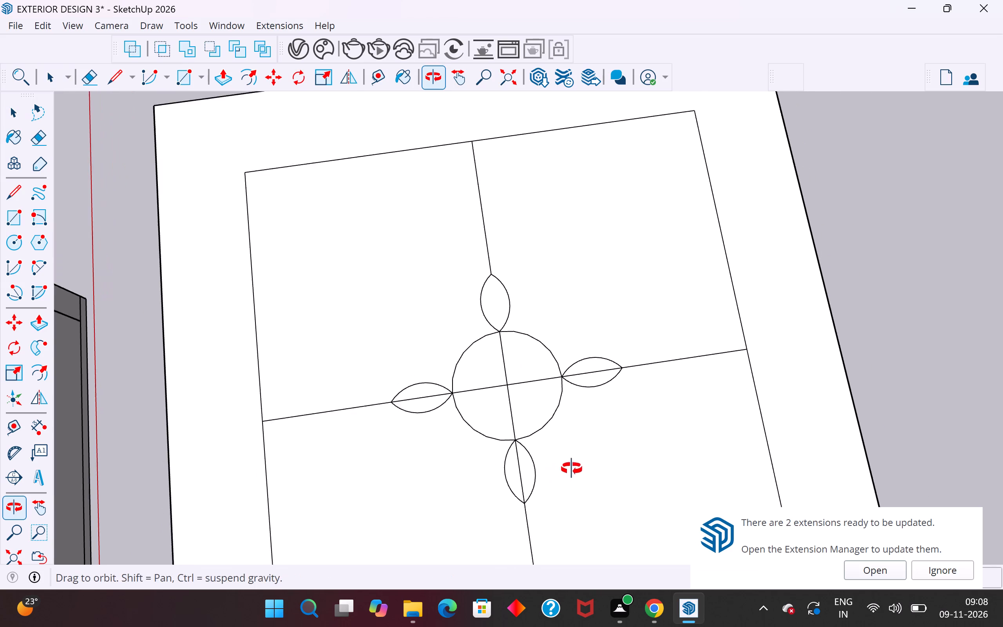
{"action": "middle_click_drag", "start_coordinate": [572, 469], "coordinate": [587, 460]}
{"action": "left_click", "coordinate": [955, 567]}
{"action": "scroll", "coordinate": [614, 329], "scroll_direction": "down", "scroll_amount": 1}
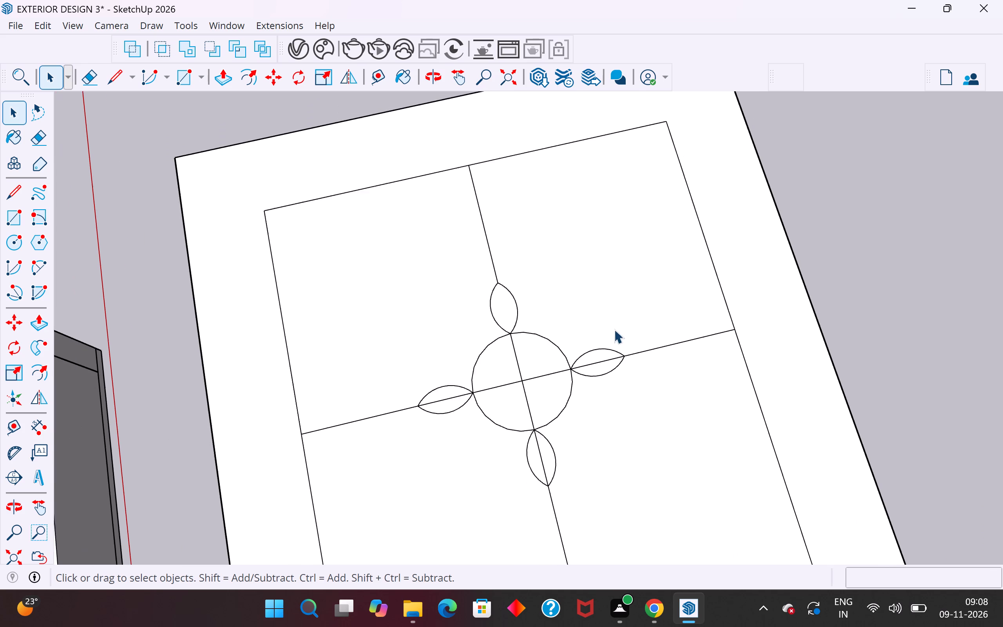
{"action": "scroll", "coordinate": [614, 329], "scroll_direction": "down", "scroll_amount": 1}
{"action": "middle_click_drag", "start_coordinate": [564, 470], "coordinate": [547, 339]}
{"action": "scroll", "coordinate": [565, 409], "scroll_direction": "up", "scroll_amount": 8}
{"action": "left_click", "coordinate": [520, 461]}
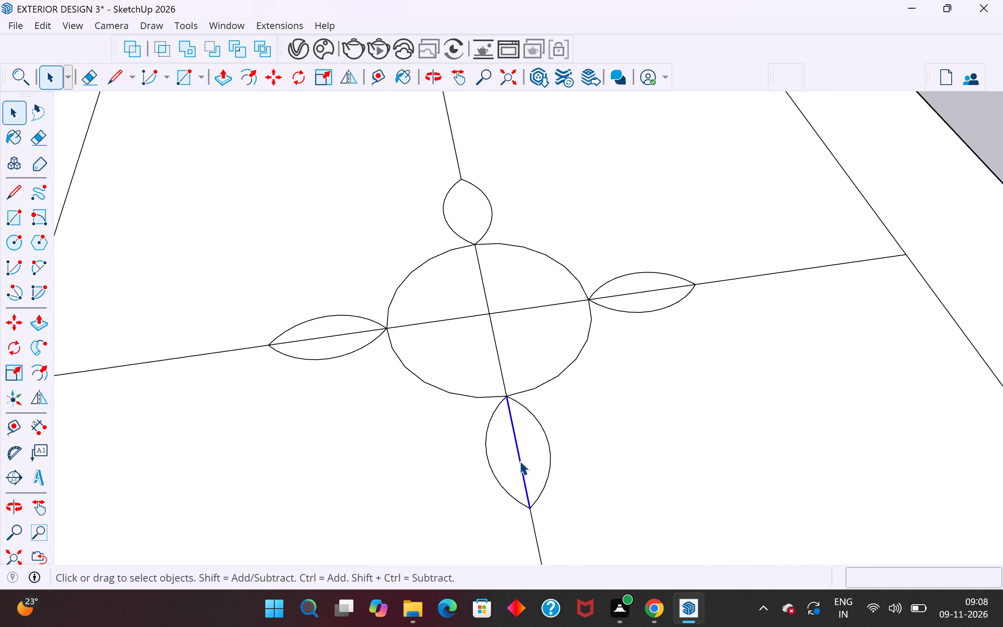
{"action": "key", "text": "Delete"}
{"action": "left_click", "coordinate": [646, 290]}
{"action": "key", "text": "Delete"}
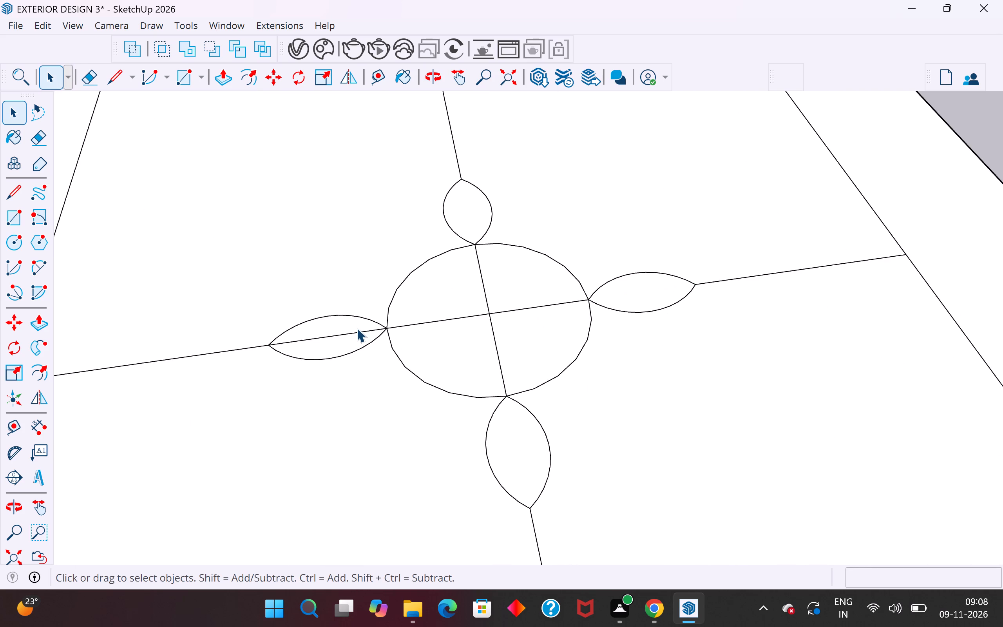
{"action": "left_click", "coordinate": [358, 330]}
{"action": "key", "text": "Delete"}
Delete the four straight segments crossing inside the central circle.
{"action": "left_click", "coordinate": [499, 362]}
{"action": "key", "text": "Delete"}
{"action": "left_click", "coordinate": [523, 307]}
{"action": "key", "text": "Delete"}
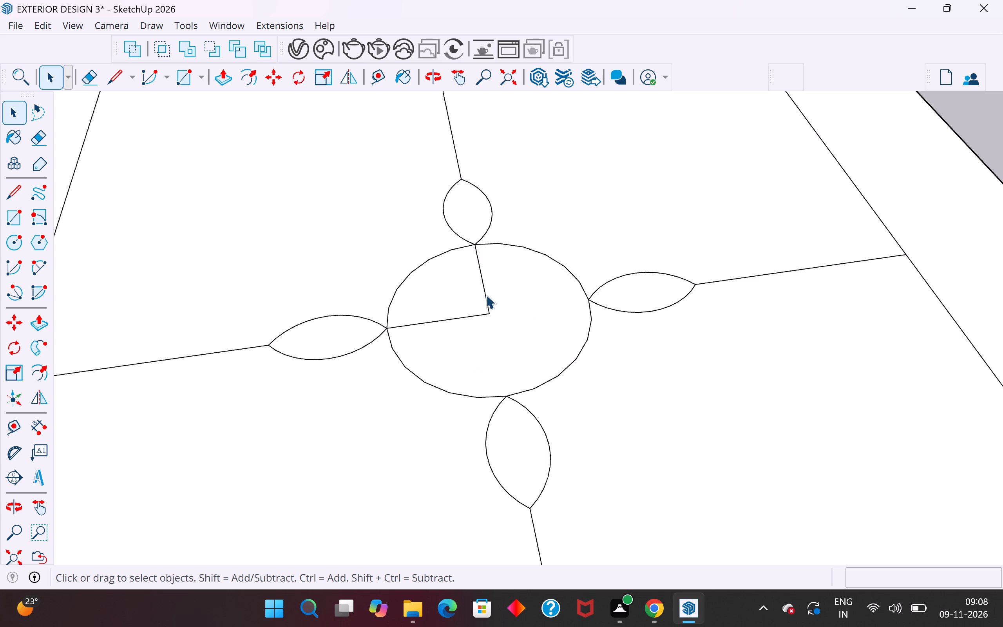
{"action": "left_click", "coordinate": [483, 294]}
{"action": "key", "text": "Delete"}
{"action": "left_click", "coordinate": [476, 315]}
{"action": "key", "text": "Delete"}
Draw outer two-point arcs from the circle's upper-left edge to the left and top petal tips, with a bulge of about 3 11/16".
{"action": "scroll", "coordinate": [505, 420], "scroll_direction": "down", "scroll_amount": 9}
{"action": "middle_click_drag", "start_coordinate": [663, 449], "coordinate": [557, 481]}
{"action": "scroll", "coordinate": [579, 415], "scroll_direction": "down", "scroll_amount": 4}
{"action": "middle_click_drag", "start_coordinate": [588, 416], "coordinate": [617, 436]}
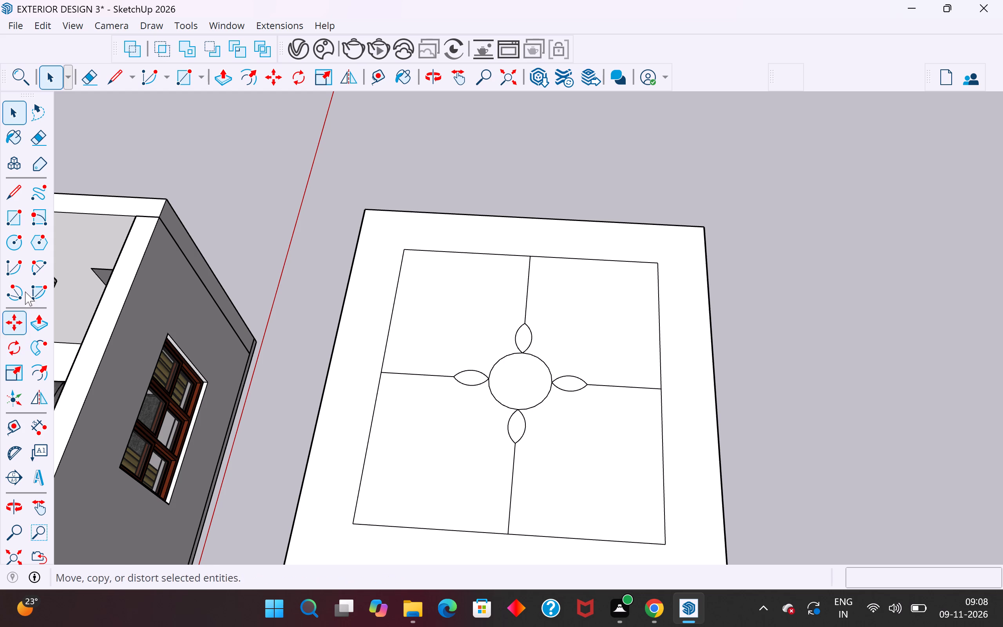
{"action": "left_click", "coordinate": [34, 268]}
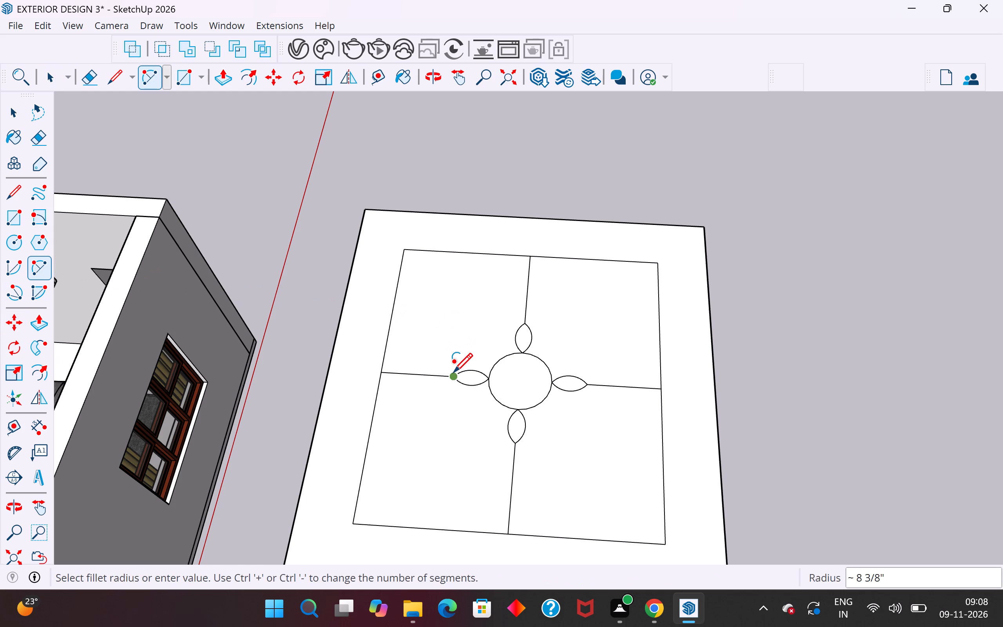
{"action": "left_click", "coordinate": [453, 374]}
{"action": "left_click", "coordinate": [500, 362]}
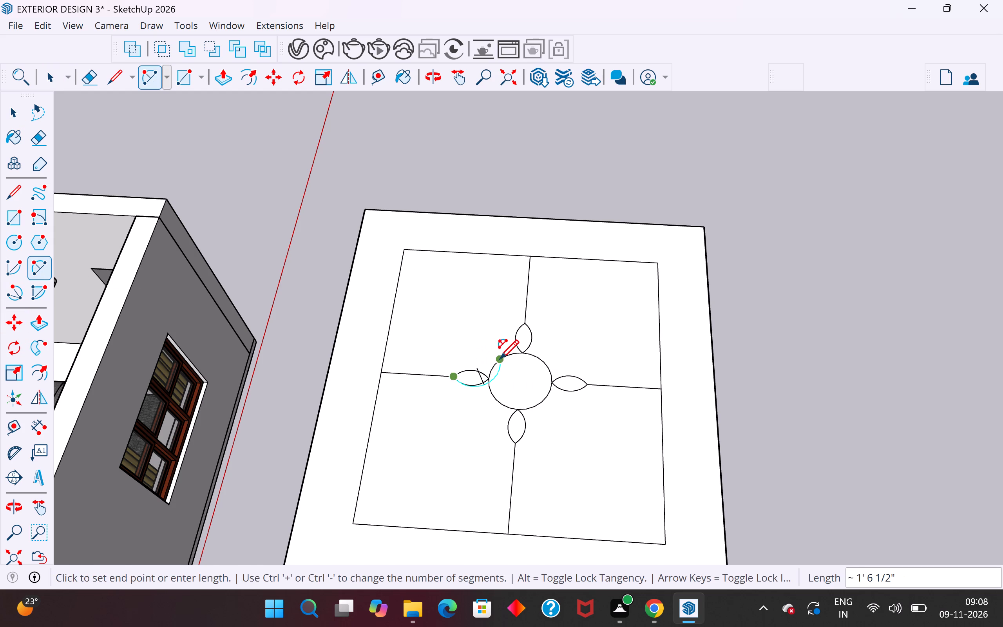
{"action": "left_click", "coordinate": [472, 355]}
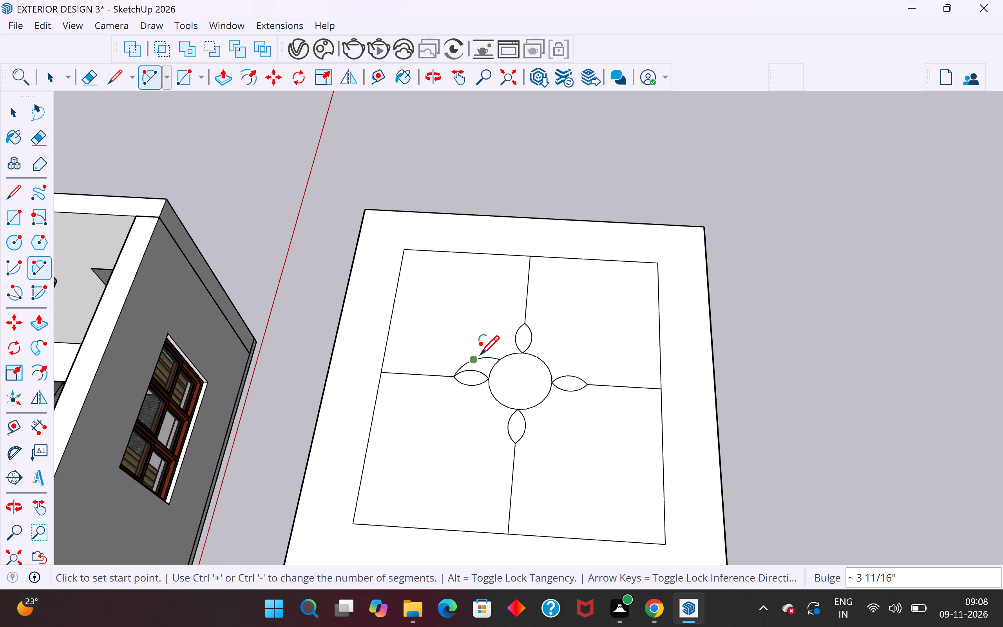
{"action": "left_click", "coordinate": [501, 362]}
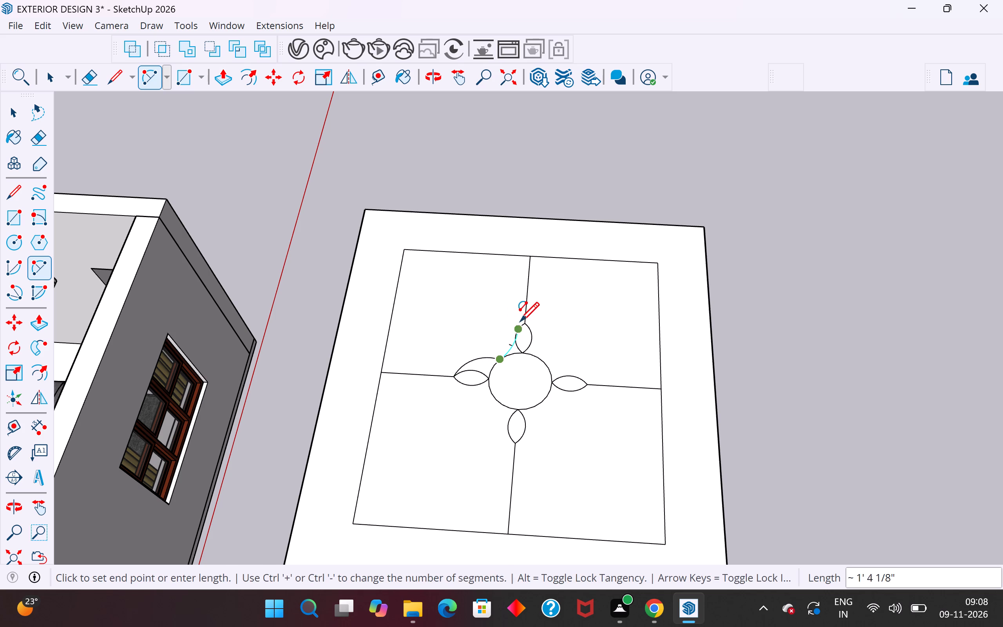
{"action": "left_click", "coordinate": [524, 323]}
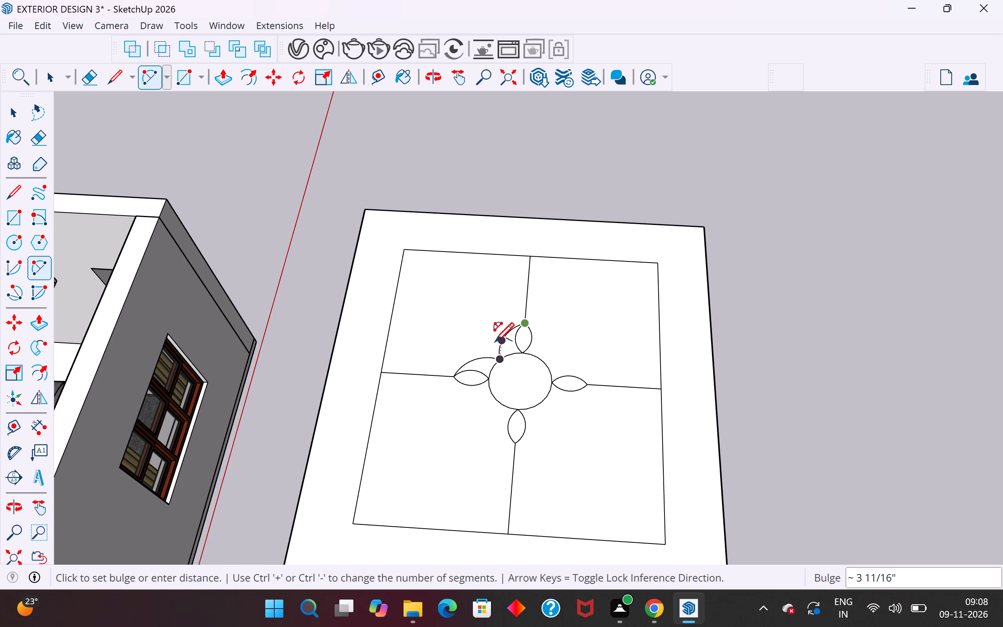
{"action": "left_click", "coordinate": [495, 344]}
Draw outer arcs from the circle's lower-left edge to the left and bottom petal tips, with a bulge of about 3 11/16" on the bottom petal.
{"action": "left_click", "coordinate": [493, 399]}
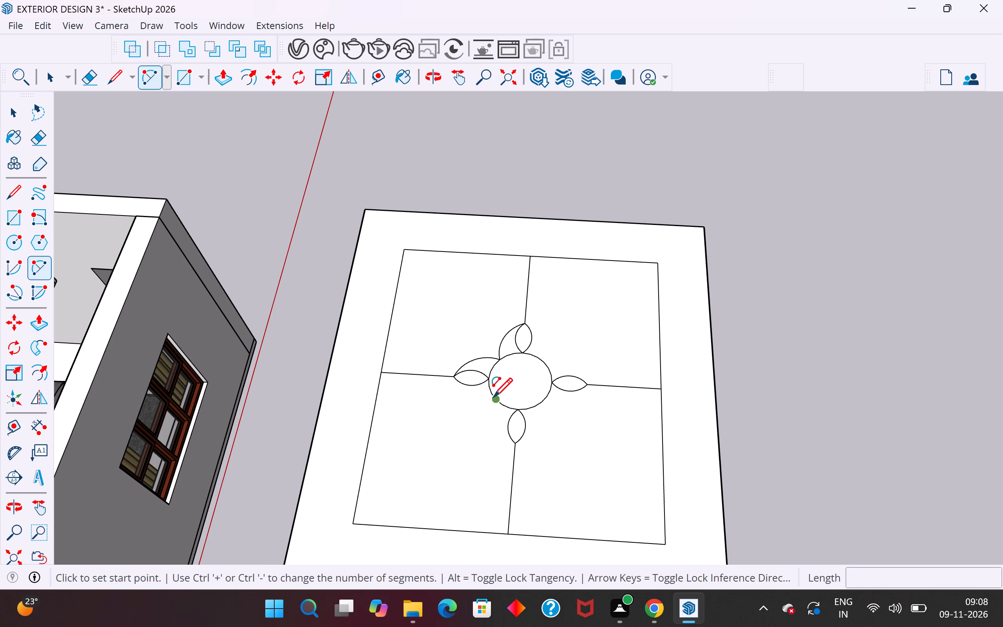
{"action": "left_click", "coordinate": [453, 382]}
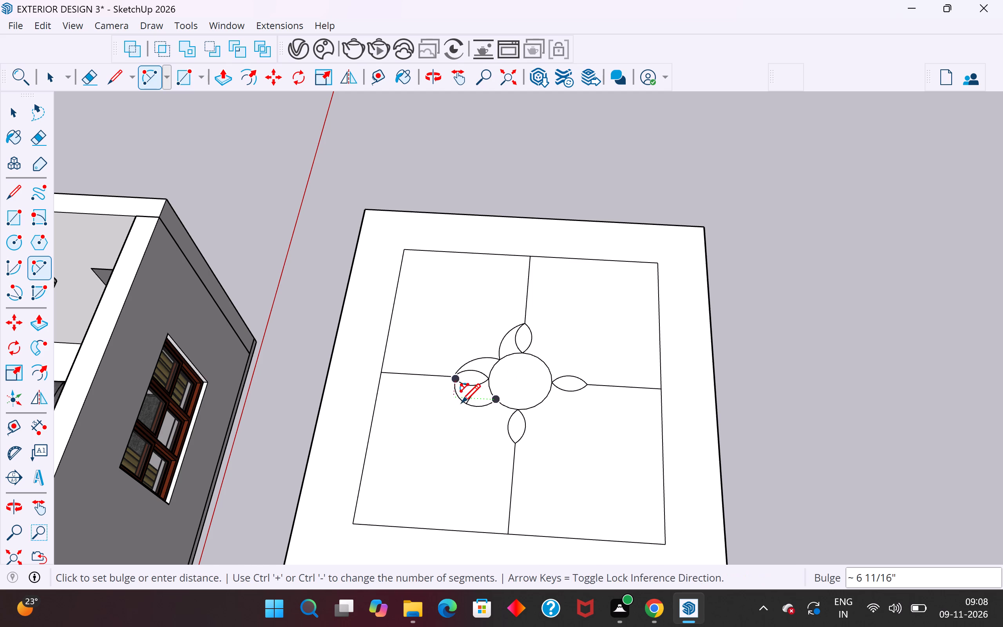
{"action": "left_click", "coordinate": [472, 405]}
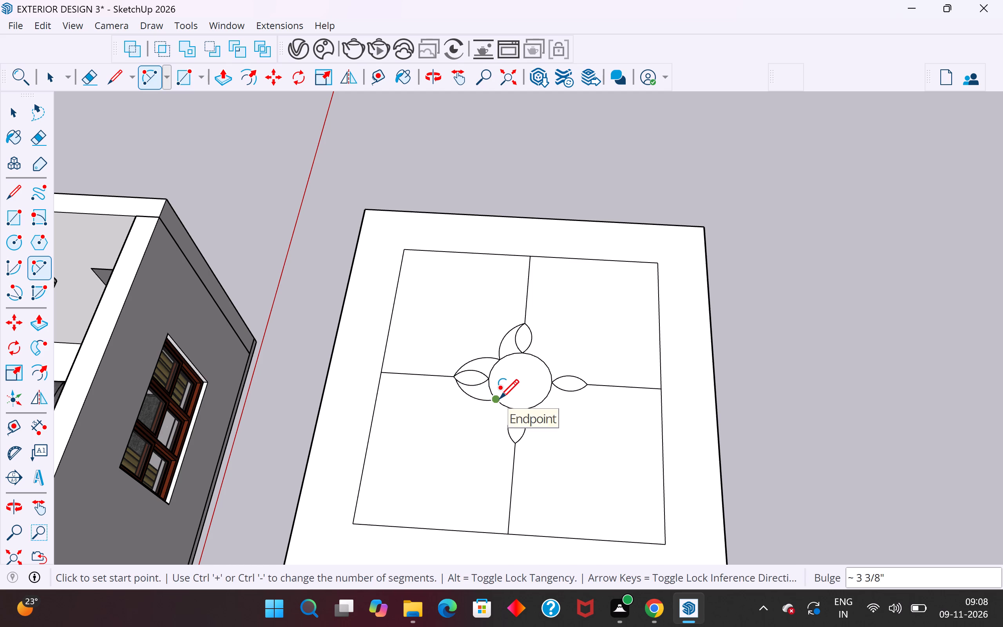
{"action": "left_click", "coordinate": [500, 400]}
{"action": "left_click", "coordinate": [514, 450]}
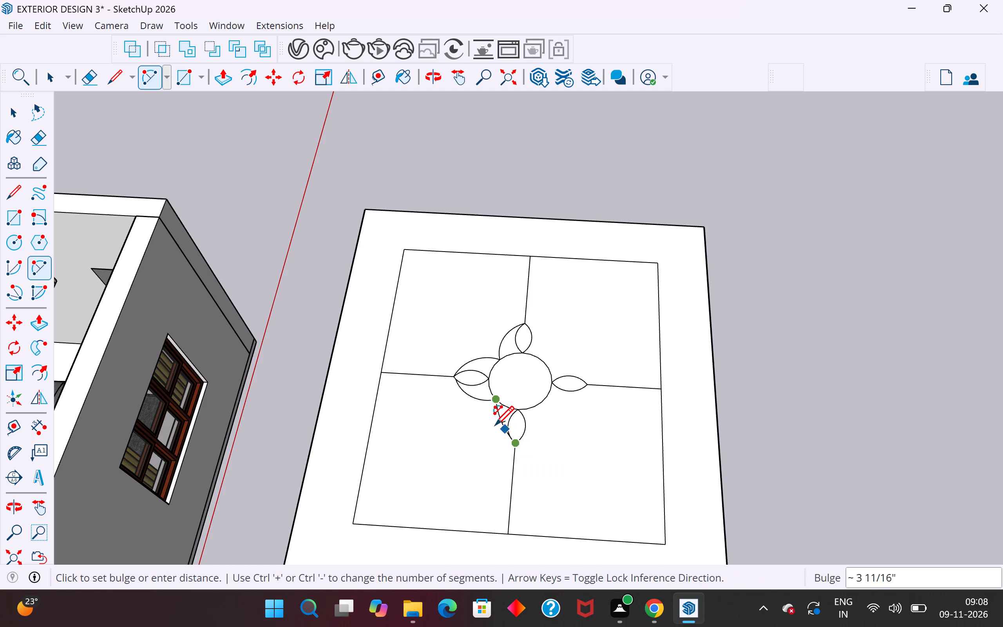
{"action": "left_click", "coordinate": [492, 427]}
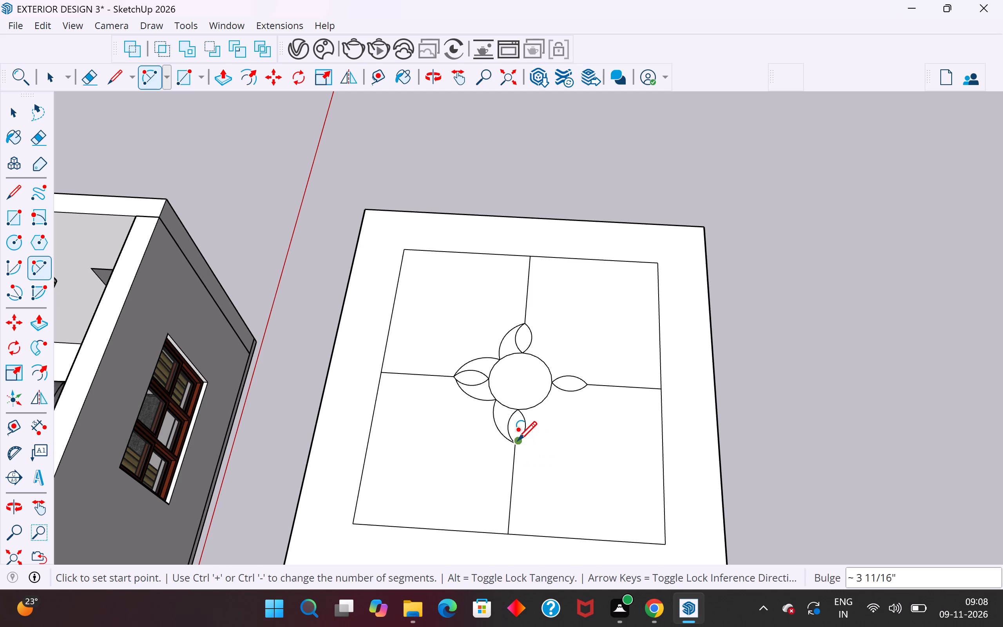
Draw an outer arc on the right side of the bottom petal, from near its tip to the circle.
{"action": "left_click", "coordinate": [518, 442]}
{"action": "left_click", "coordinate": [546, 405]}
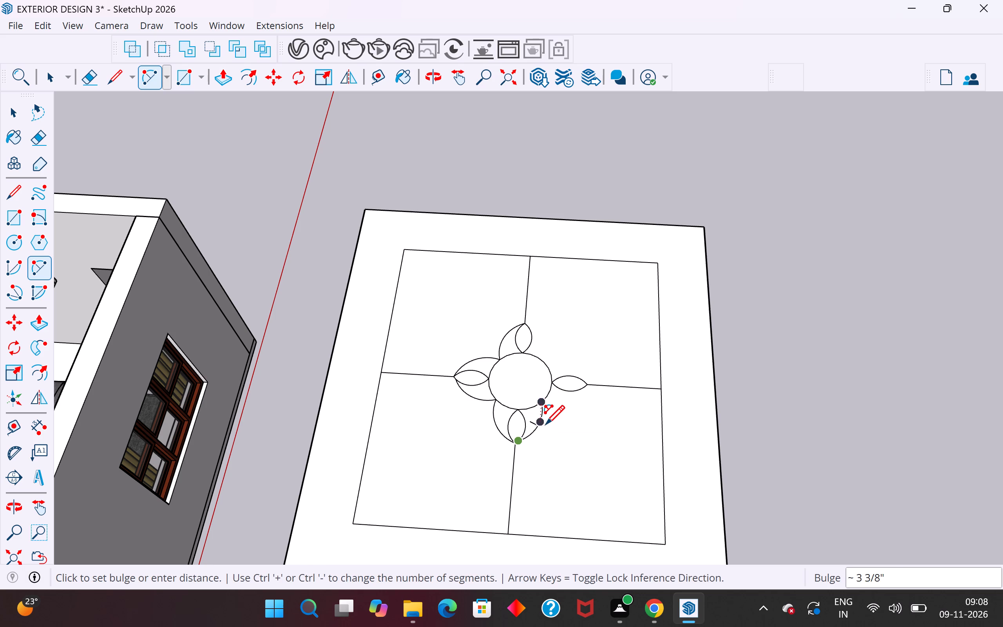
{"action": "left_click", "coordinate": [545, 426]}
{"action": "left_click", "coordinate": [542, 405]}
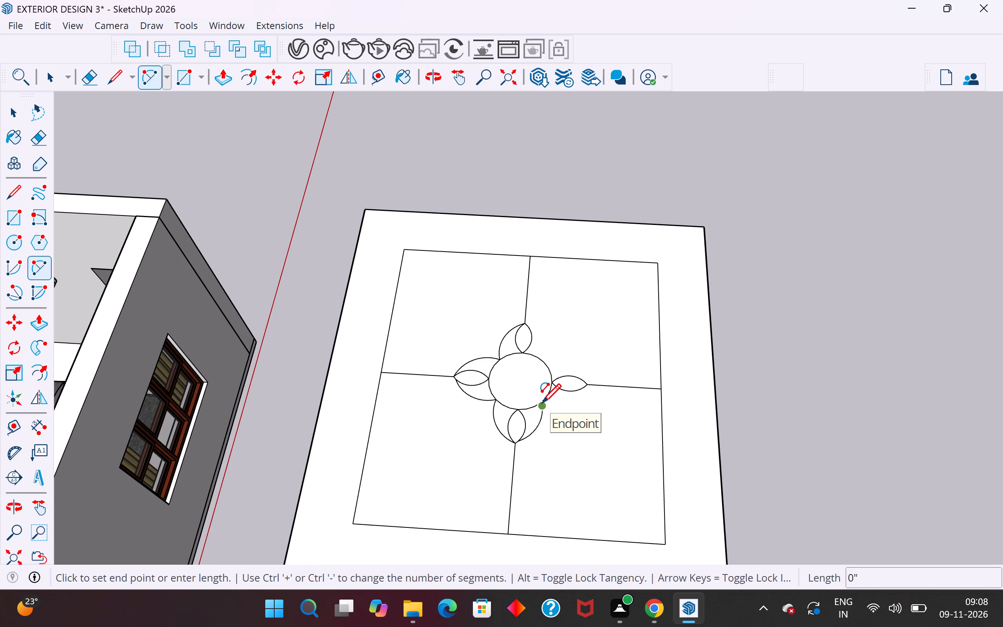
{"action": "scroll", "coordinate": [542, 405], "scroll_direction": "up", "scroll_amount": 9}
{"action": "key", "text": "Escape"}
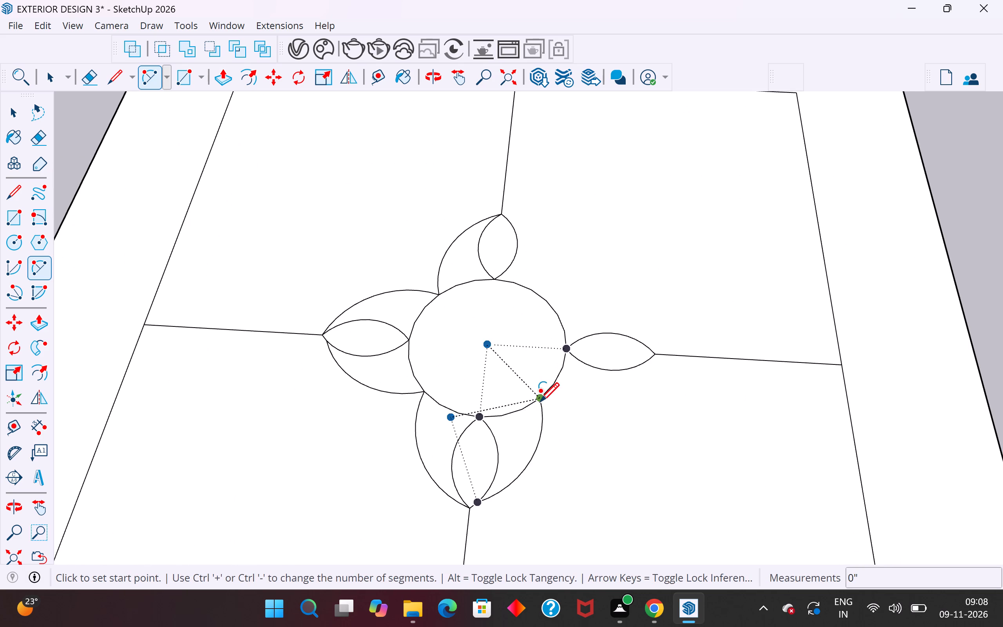
Enclose the right petal with two outer arcs running from the circle to its tip, each with a bulge of about 3 11/16".
{"action": "left_click", "coordinate": [541, 400]}
{"action": "left_click", "coordinate": [655, 358]}
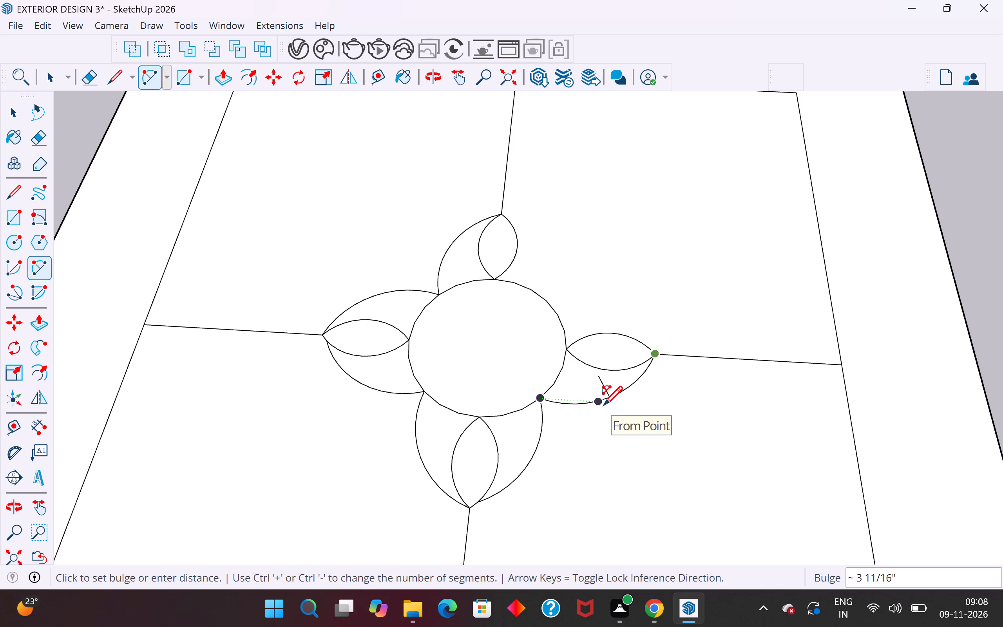
{"action": "left_click", "coordinate": [603, 407]}
{"action": "left_click", "coordinate": [546, 299]}
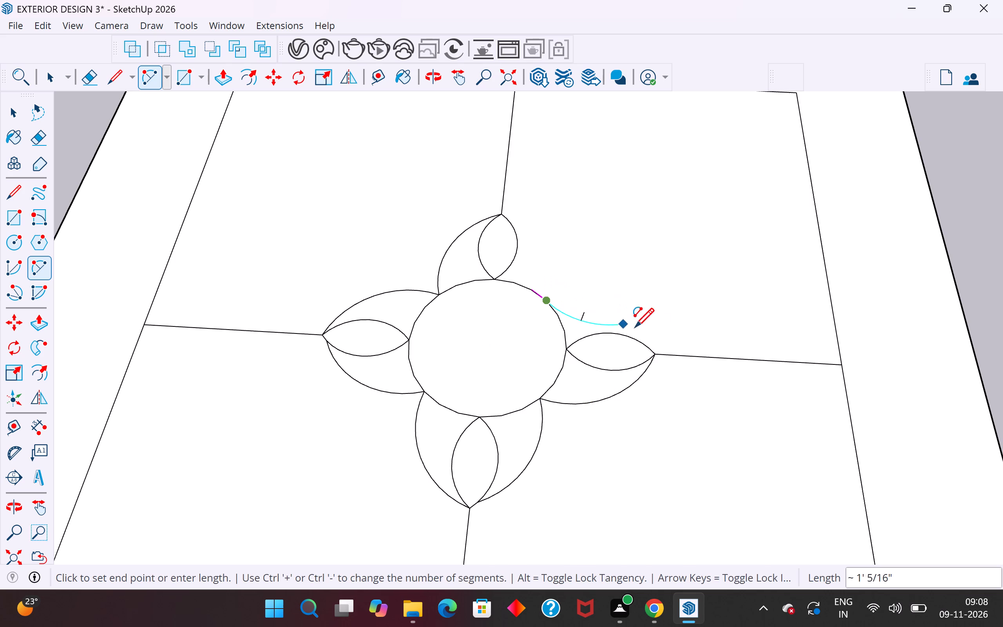
{"action": "left_click", "coordinate": [657, 356]}
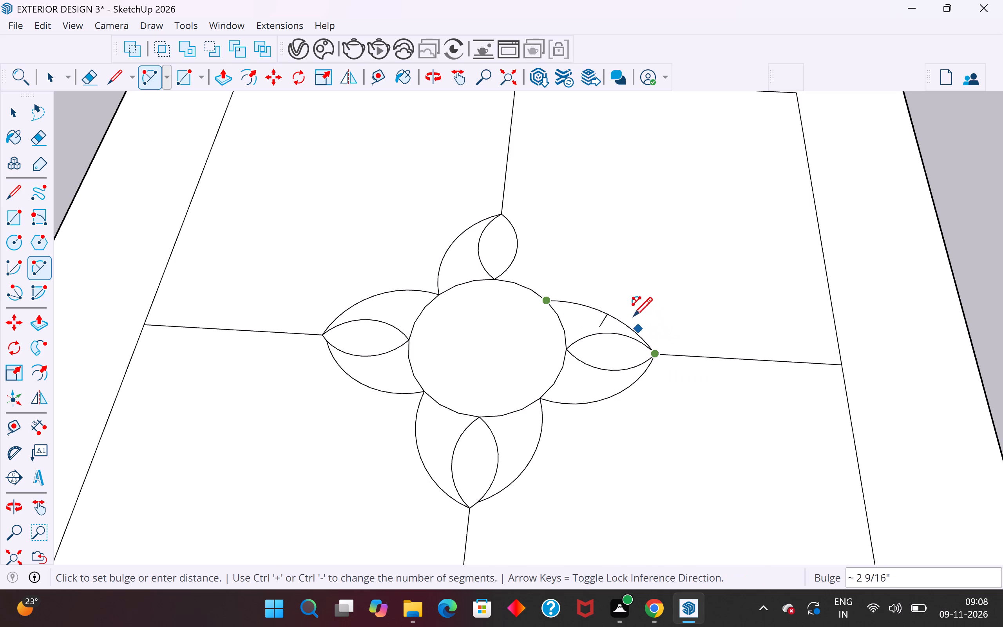
{"action": "middle_click_drag", "start_coordinate": [674, 369], "coordinate": [369, 338]}
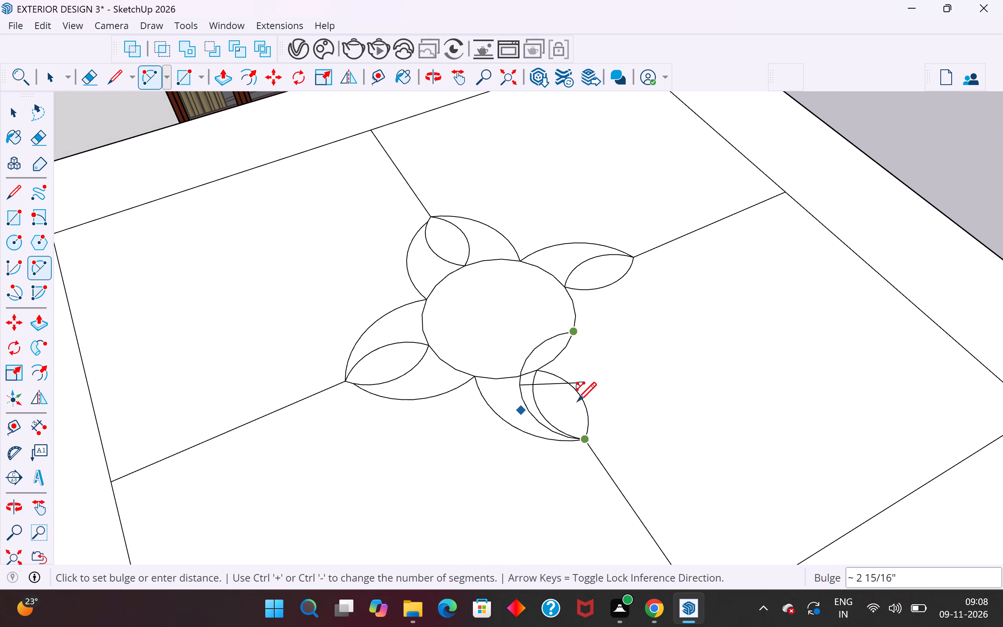
{"action": "middle_click_drag", "start_coordinate": [612, 399], "coordinate": [492, 310]}
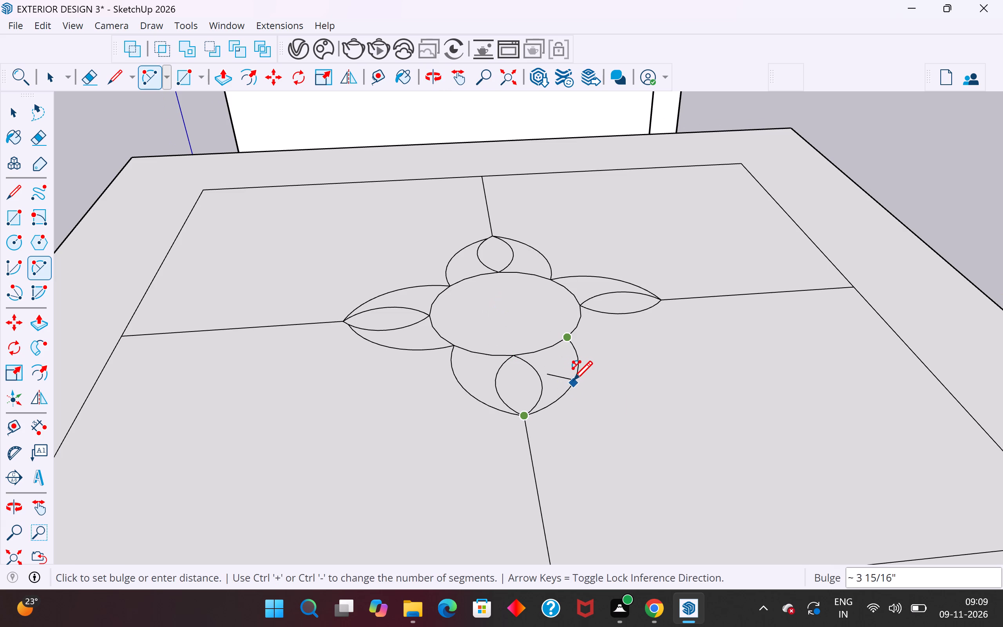
{"action": "left_click", "coordinate": [579, 373]}
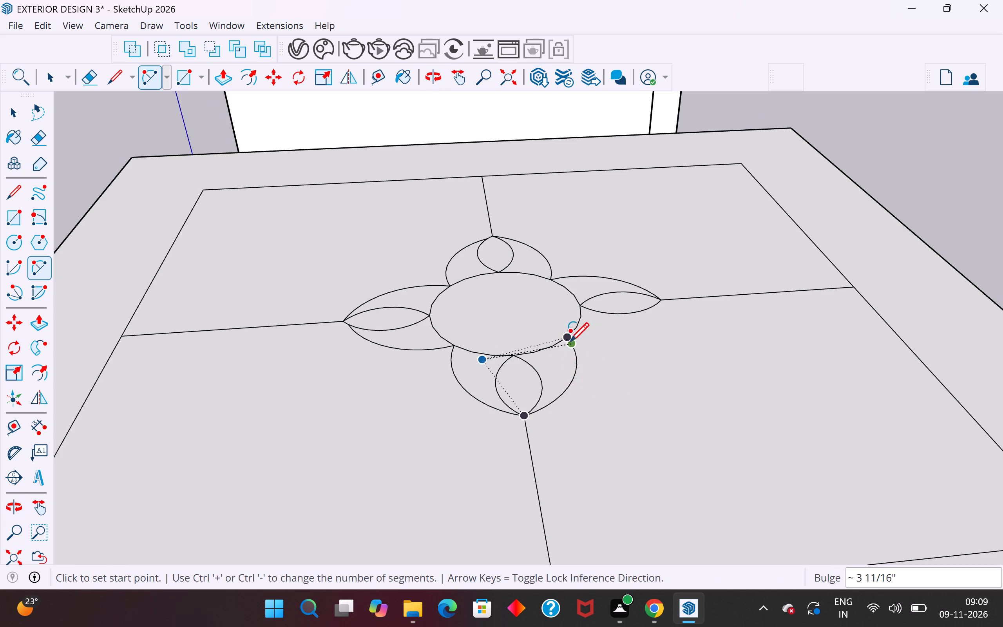
Draw the missing outer arc of the last half-enclosed petal from the circle to its tip, with a bulge of about 3 11/16".
{"action": "left_click", "coordinate": [566, 337]}
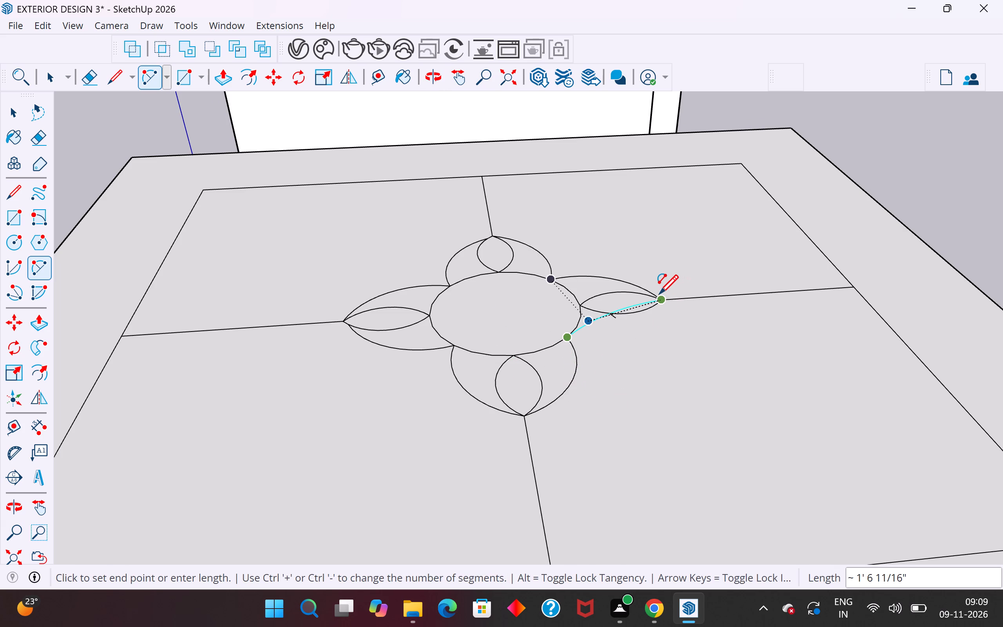
{"action": "left_click", "coordinate": [663, 302]}
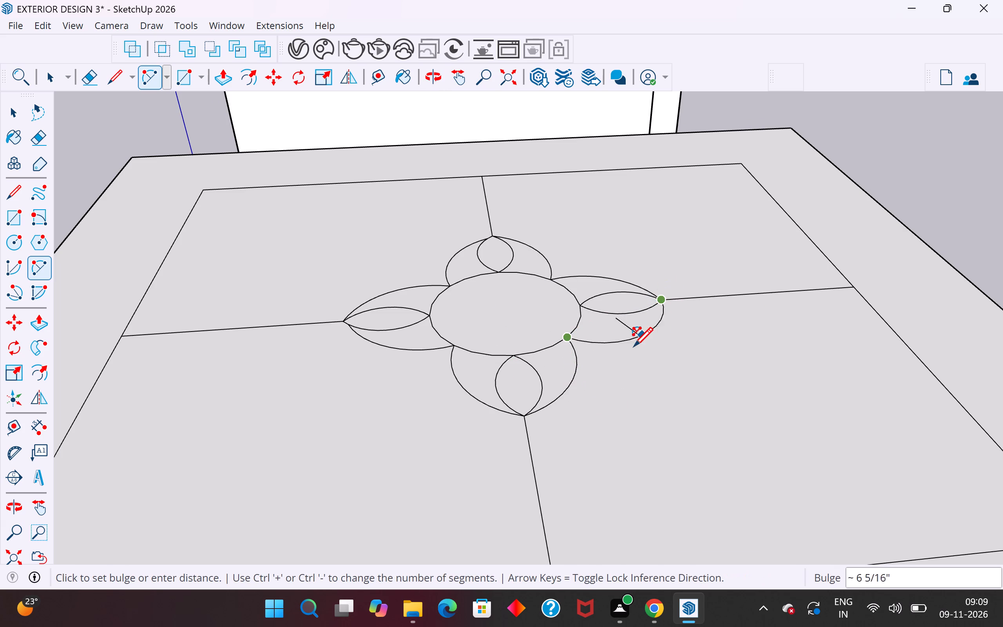
{"action": "left_click", "coordinate": [626, 338]}
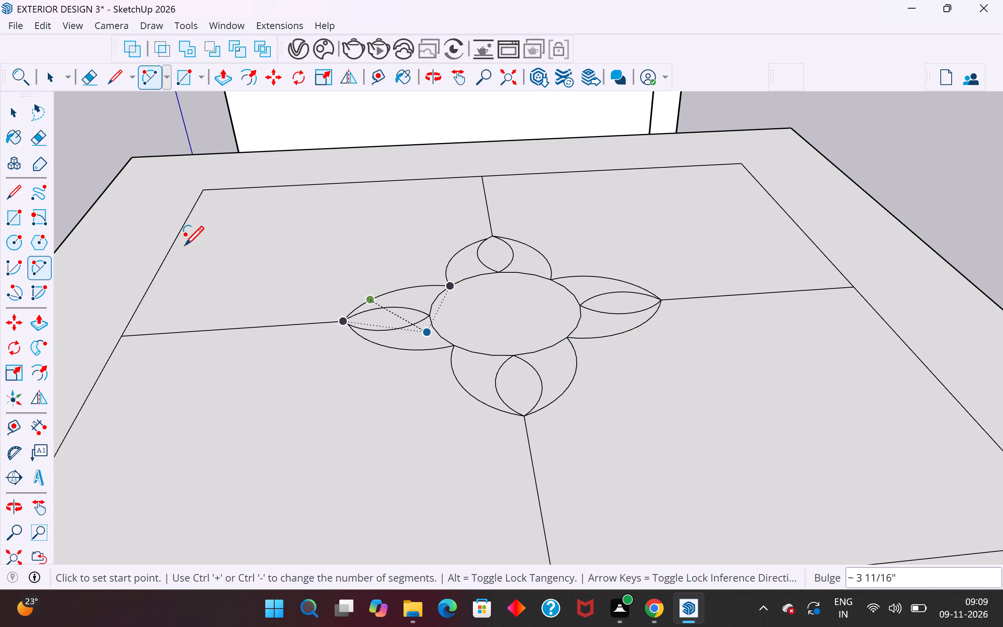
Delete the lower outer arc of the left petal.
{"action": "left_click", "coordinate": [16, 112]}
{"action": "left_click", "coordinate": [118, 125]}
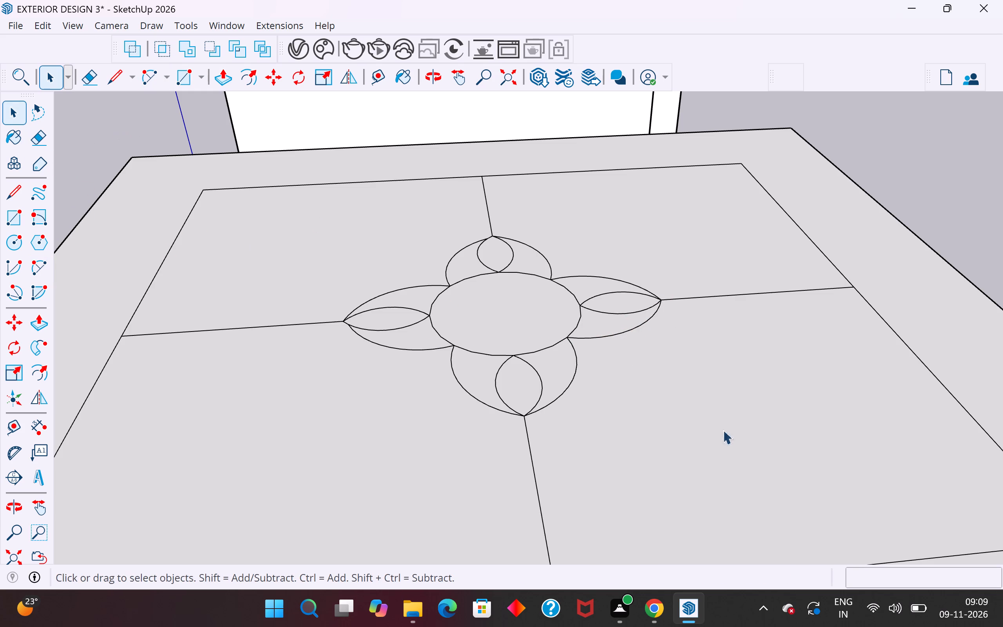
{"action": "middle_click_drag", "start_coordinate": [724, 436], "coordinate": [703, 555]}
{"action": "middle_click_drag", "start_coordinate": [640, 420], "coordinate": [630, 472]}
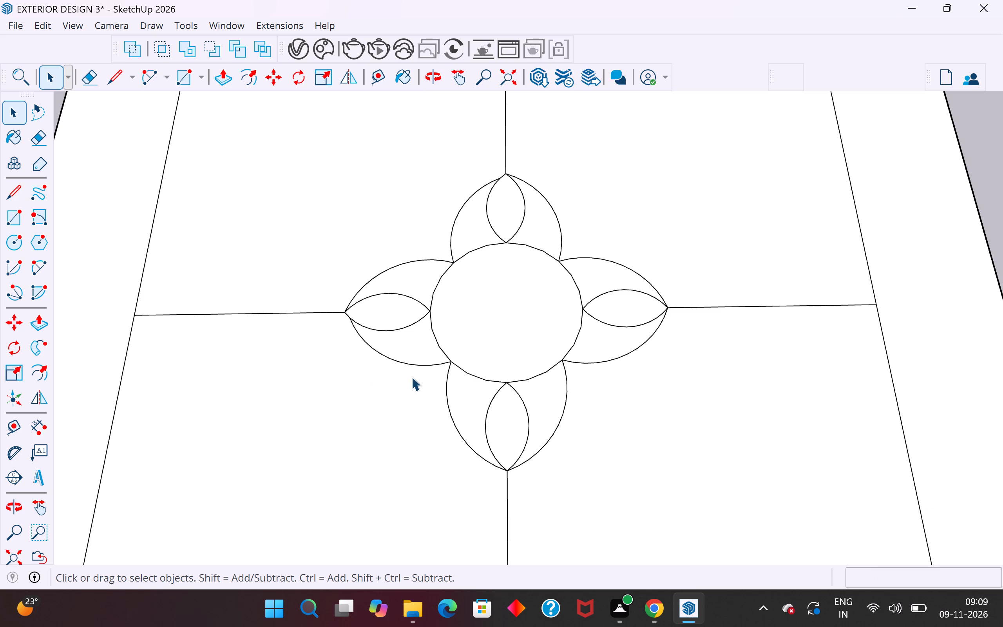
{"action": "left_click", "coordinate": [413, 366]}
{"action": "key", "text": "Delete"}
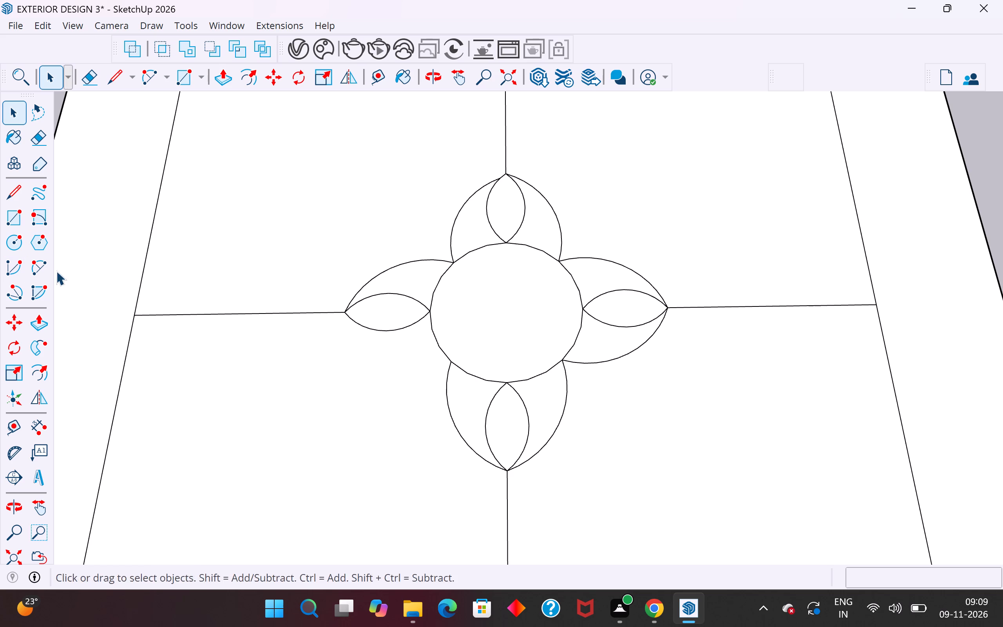
Draw the missing lower outer arc of the left petal from its tip to the central circle.
{"action": "left_click", "coordinate": [44, 272]}
{"action": "left_click", "coordinate": [343, 313]}
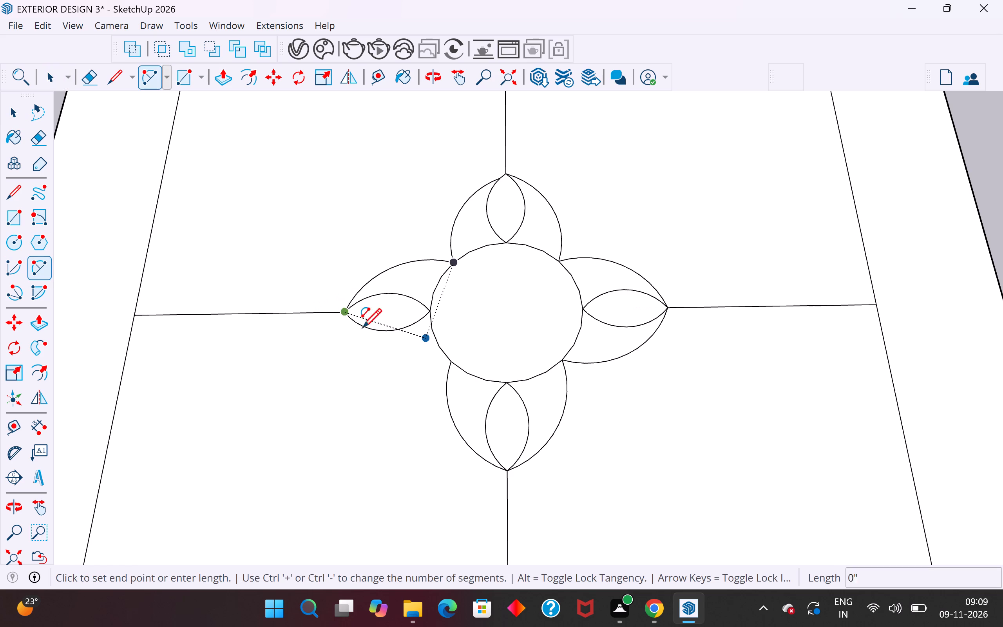
{"action": "left_click", "coordinate": [452, 364]}
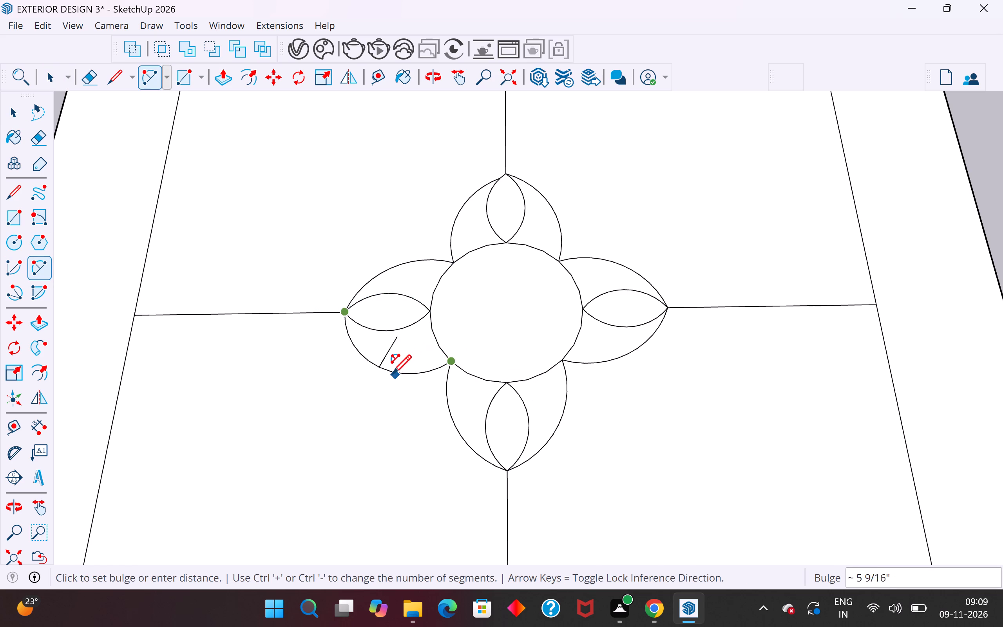
{"action": "left_click", "coordinate": [402, 366]}
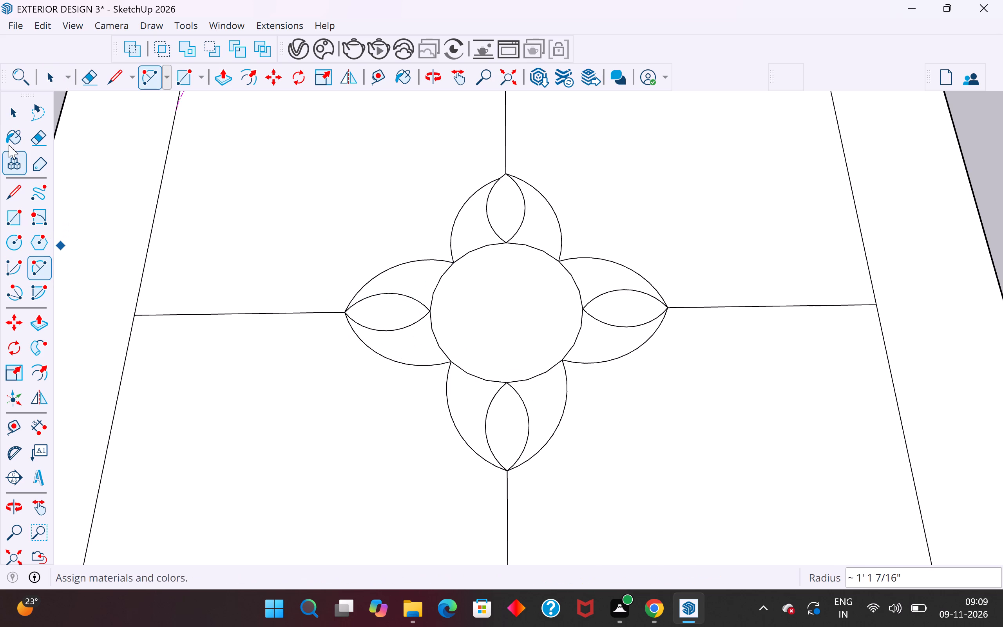
{"action": "left_click", "coordinate": [10, 116]}
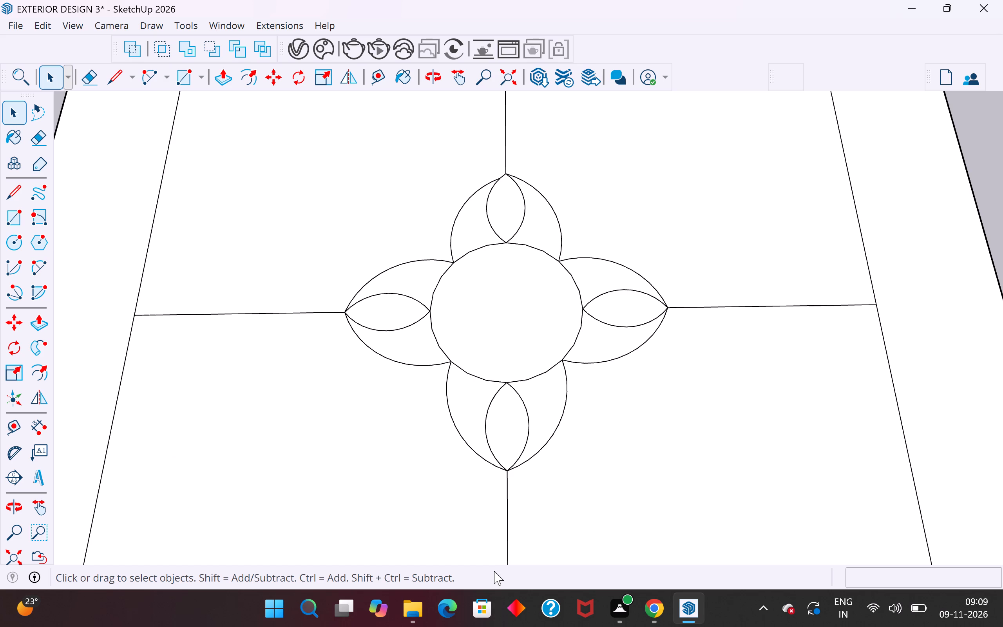
Delete the left outer arc of the top petal.
{"action": "middle_click_drag", "start_coordinate": [605, 400], "coordinate": [596, 540]}
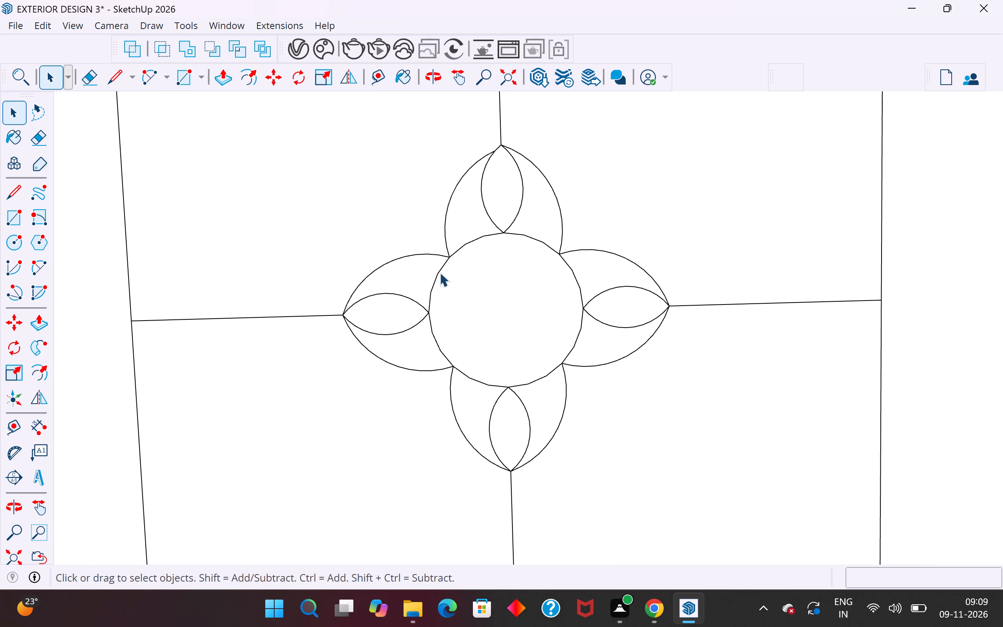
{"action": "scroll", "coordinate": [443, 289], "scroll_direction": "down", "scroll_amount": 5}
{"action": "left_click", "coordinate": [453, 227]}
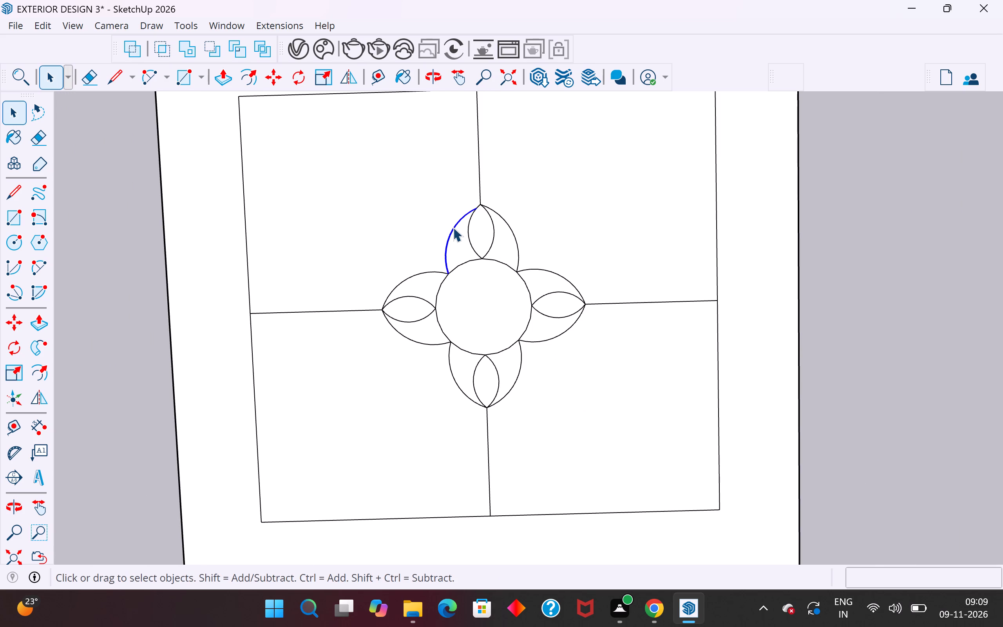
{"action": "key", "text": "Delete"}
Redraw the top petal's left outer arc from the circle to the petal tip, with a bulge of about 3 11/16".
{"action": "left_click", "coordinate": [42, 262]}
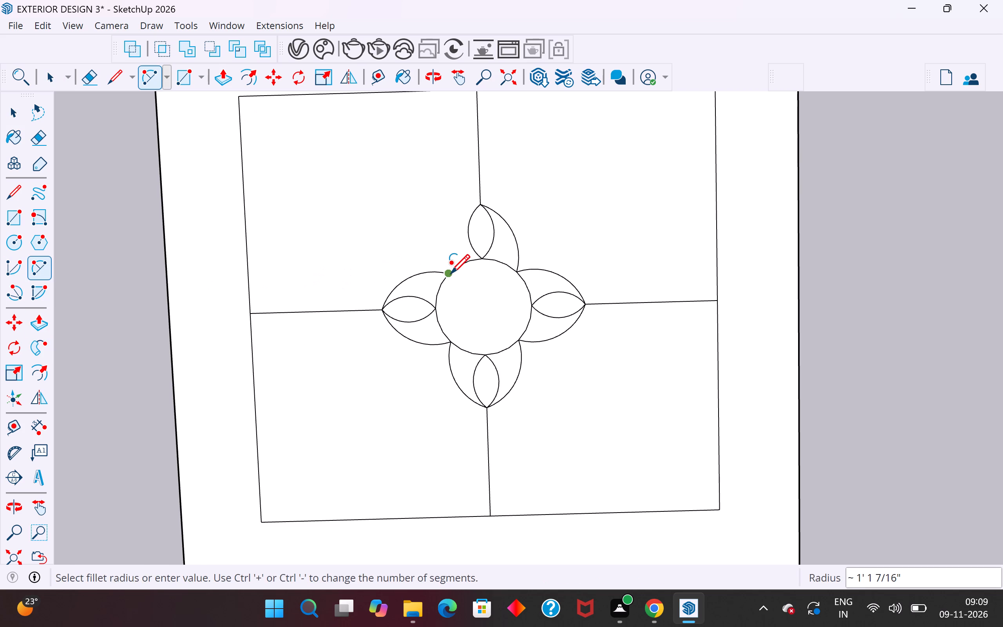
{"action": "left_click", "coordinate": [451, 275]}
{"action": "left_click", "coordinate": [478, 204]}
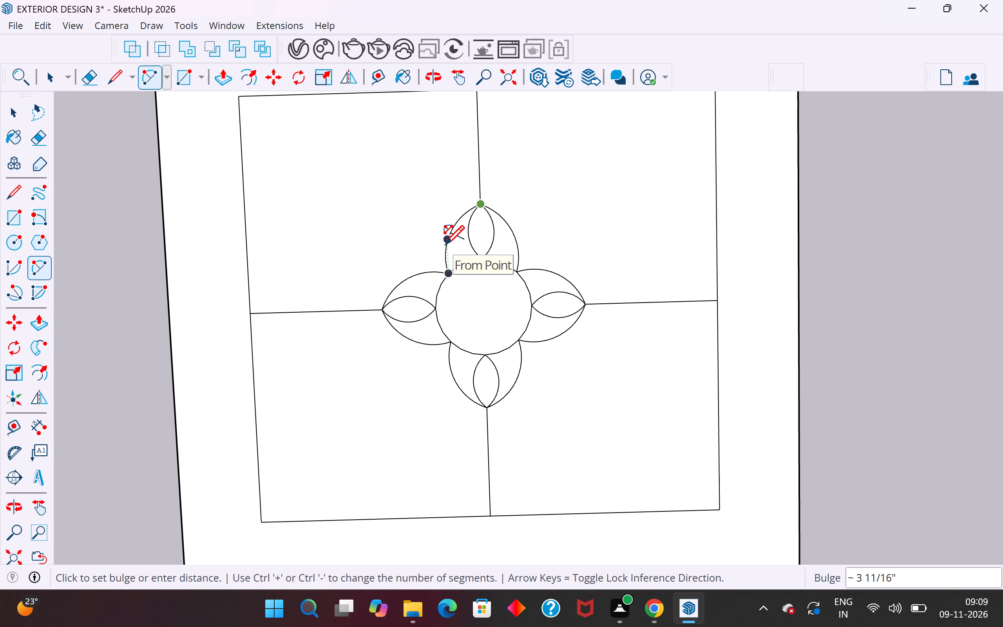
{"action": "left_click", "coordinate": [445, 246]}
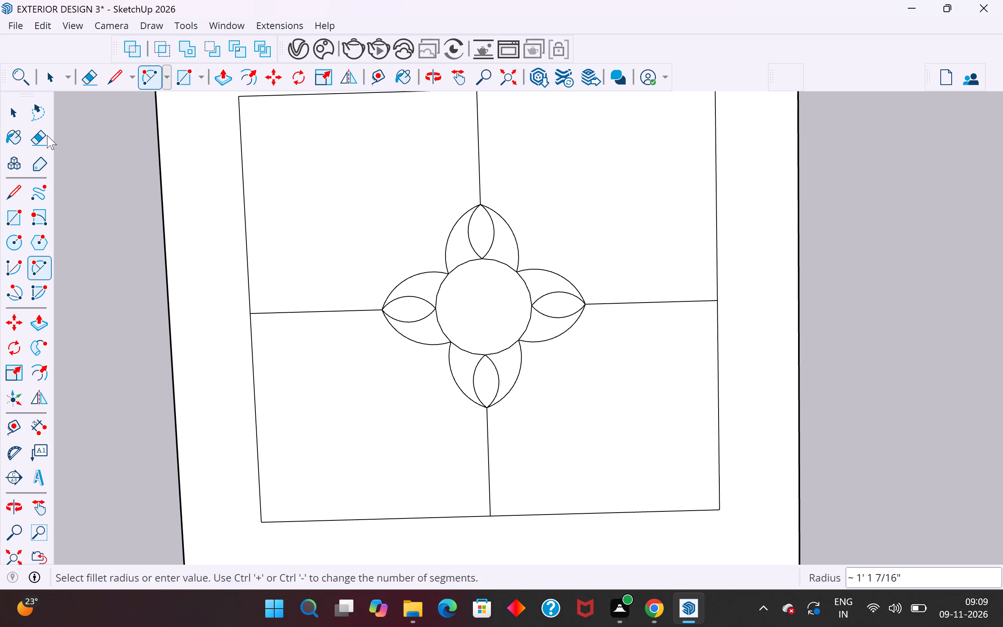
{"action": "left_click", "coordinate": [13, 121]}
{"action": "left_click", "coordinate": [99, 292]}
{"action": "left_click", "coordinate": [426, 332]}
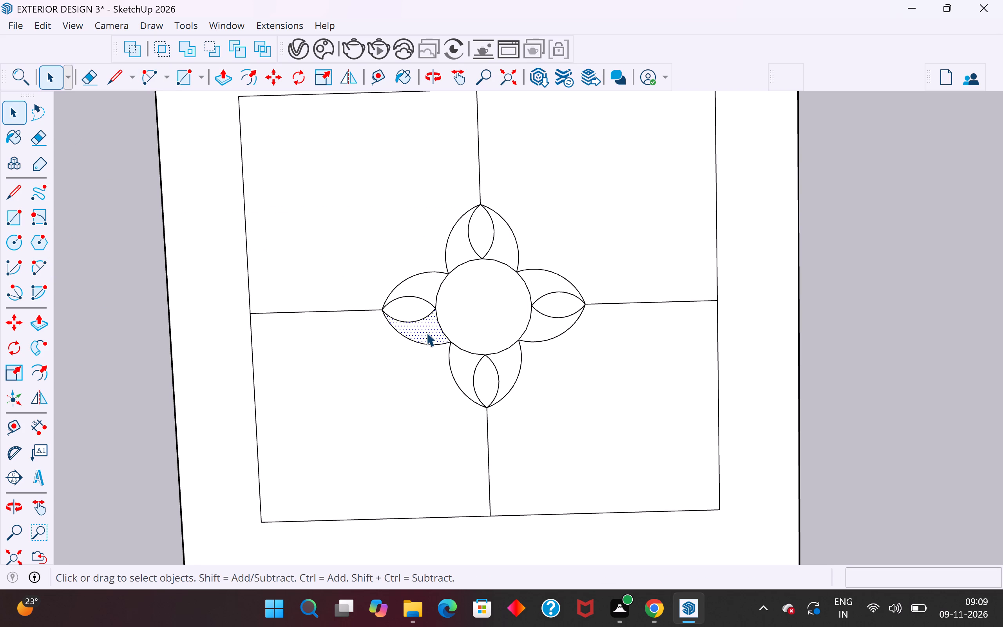
{"action": "left_click", "coordinate": [423, 296]}
Delete the four straight guide lines that connect the petal tips to the inner rectangle.
{"action": "scroll", "coordinate": [396, 403], "scroll_direction": "down", "scroll_amount": 4}
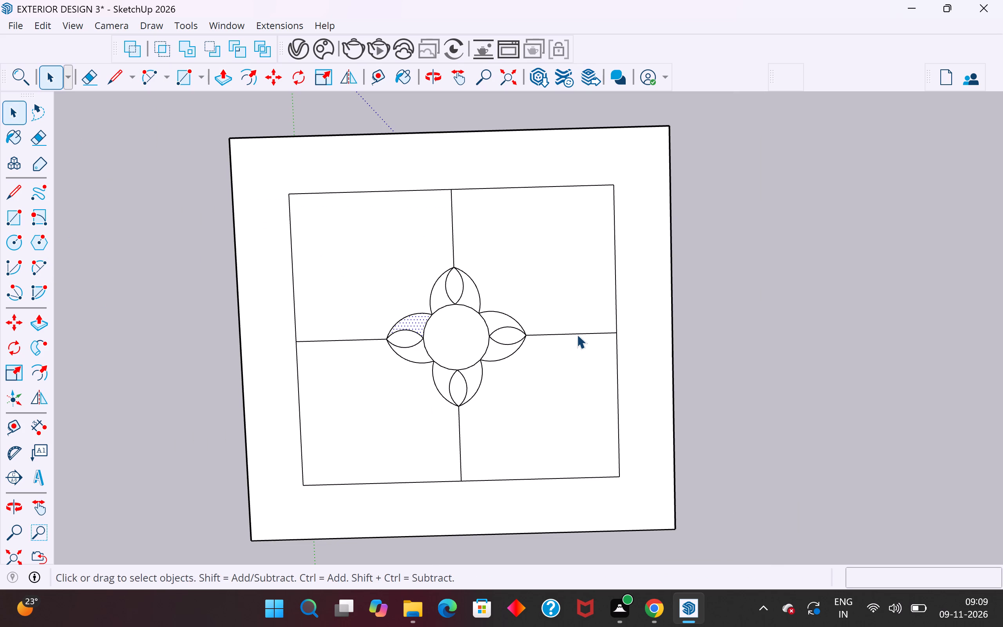
{"action": "left_click", "coordinate": [579, 333]}
{"action": "key", "text": "Delete"}
{"action": "left_click", "coordinate": [458, 447]}
{"action": "key", "text": "Delete"}
{"action": "left_click", "coordinate": [371, 338]}
{"action": "key", "text": "Delete"}
{"action": "left_click", "coordinate": [452, 248]}
{"action": "key", "text": "Delete"}
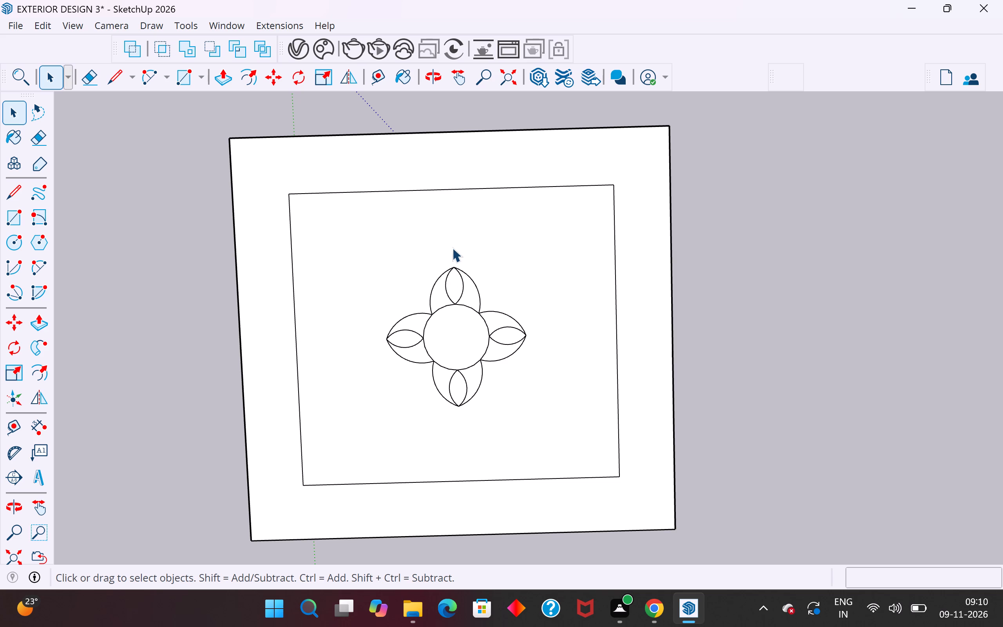
Draw a small circle with a radius of about 3 3/4" at the centre of the flower's central circle.
{"action": "scroll", "coordinate": [624, 380], "scroll_direction": "down", "scroll_amount": 4}
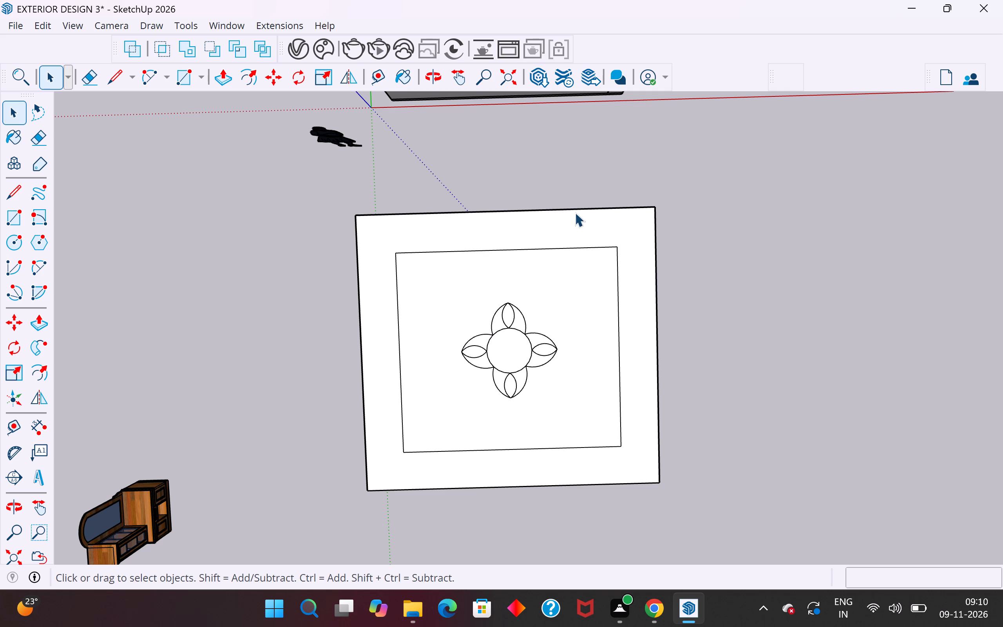
{"action": "scroll", "coordinate": [574, 213], "scroll_direction": "down", "scroll_amount": 3}
{"action": "middle_click_drag", "start_coordinate": [663, 366], "coordinate": [611, 280]}
{"action": "middle_click_drag", "start_coordinate": [689, 386], "coordinate": [664, 369]}
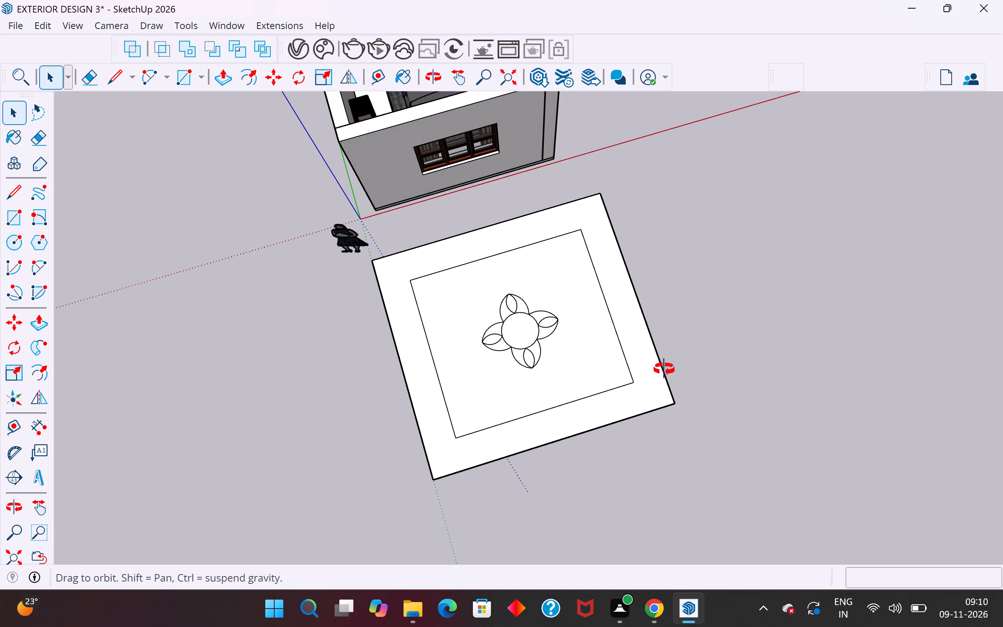
{"action": "middle_click_drag", "start_coordinate": [664, 369], "coordinate": [580, 259]}
{"action": "scroll", "coordinate": [541, 341], "scroll_direction": "up", "scroll_amount": 5}
{"action": "middle_click_drag", "start_coordinate": [531, 332], "coordinate": [552, 343]}
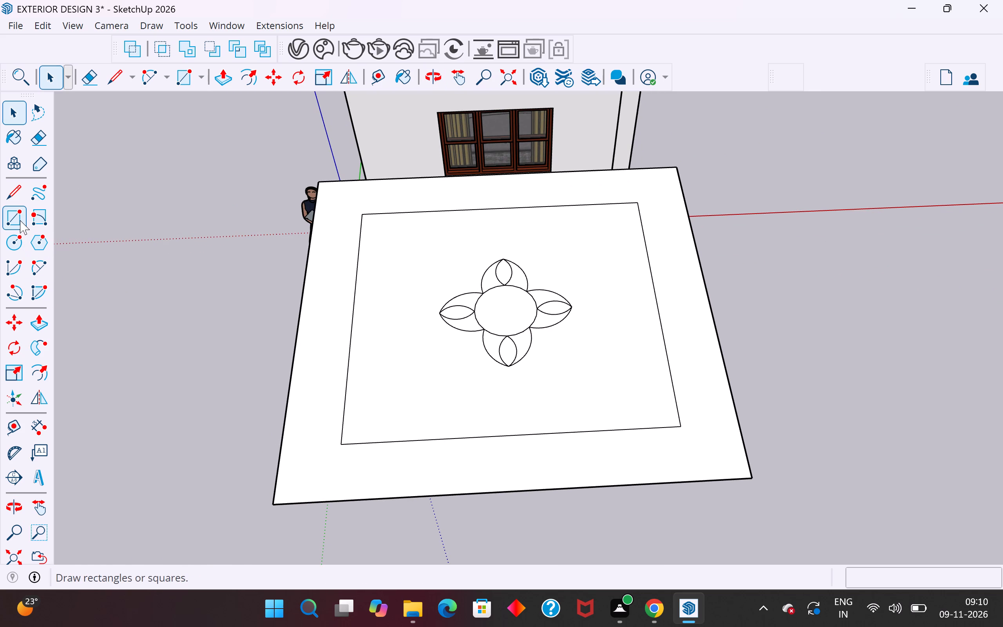
{"action": "left_click", "coordinate": [18, 237]}
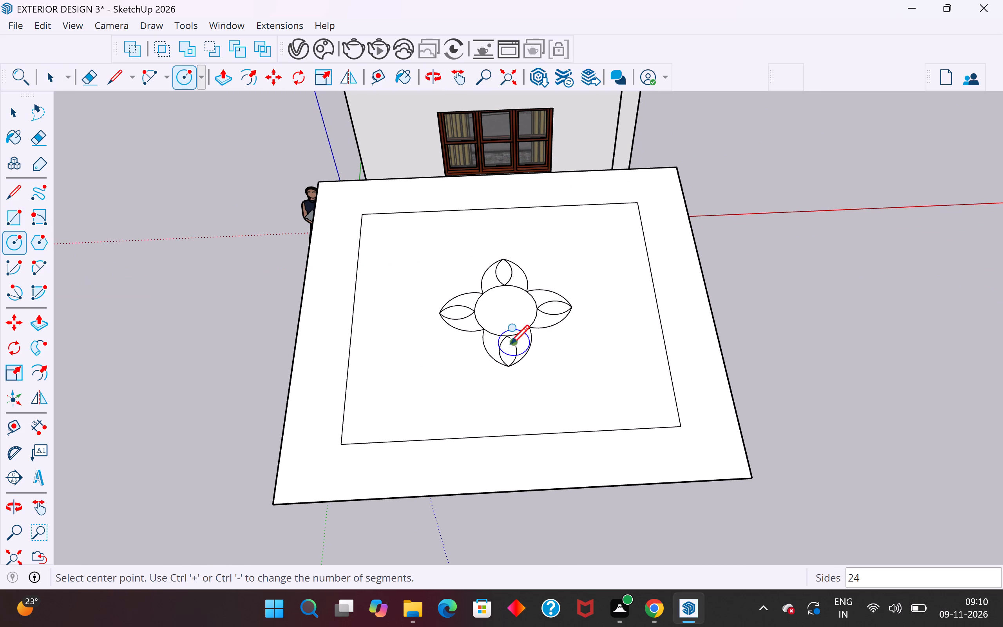
{"action": "scroll", "coordinate": [505, 323], "scroll_direction": "up", "scroll_amount": 4}
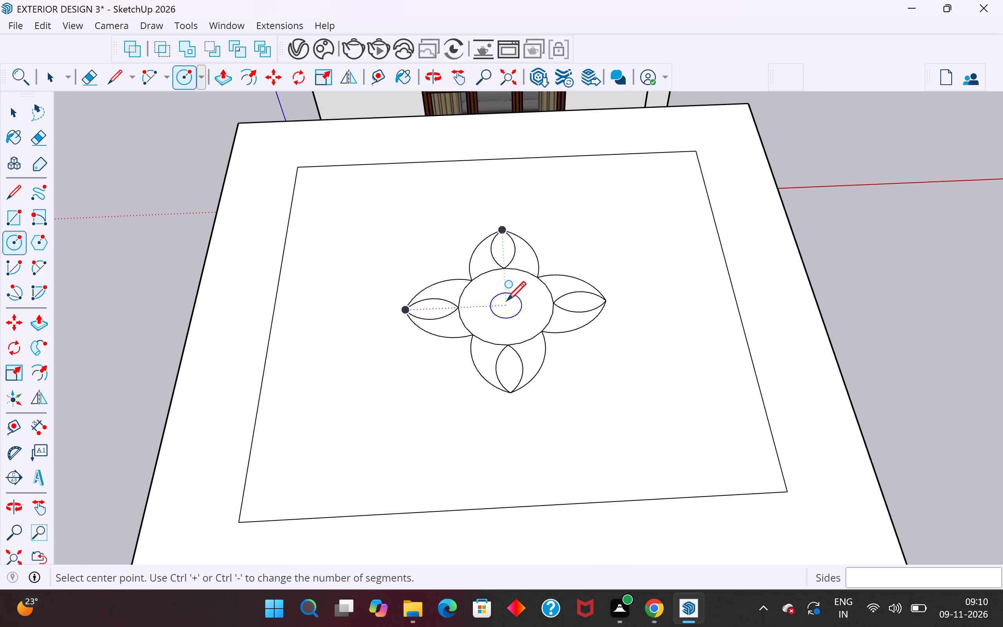
{"action": "left_click", "coordinate": [505, 308]}
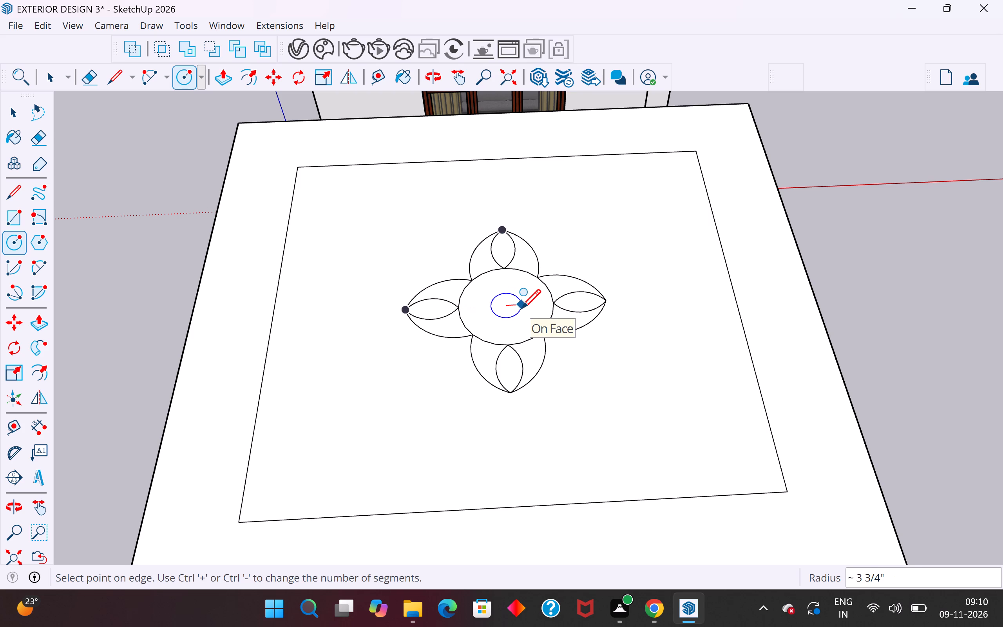
{"action": "left_click", "coordinate": [521, 310]}
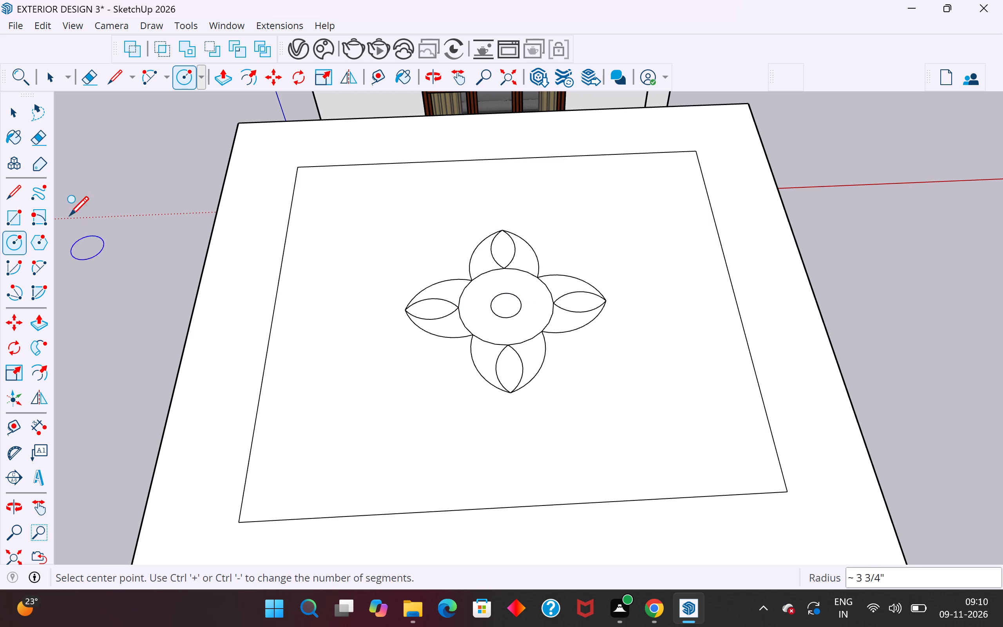
{"action": "left_click", "coordinate": [16, 112]}
{"action": "left_click", "coordinate": [72, 223]}
Offset the outer border face's edge inward by about 1' 2 13/16" to form a narrow band around the inner rectangle.
{"action": "scroll", "coordinate": [501, 243], "scroll_direction": "down", "scroll_amount": 7}
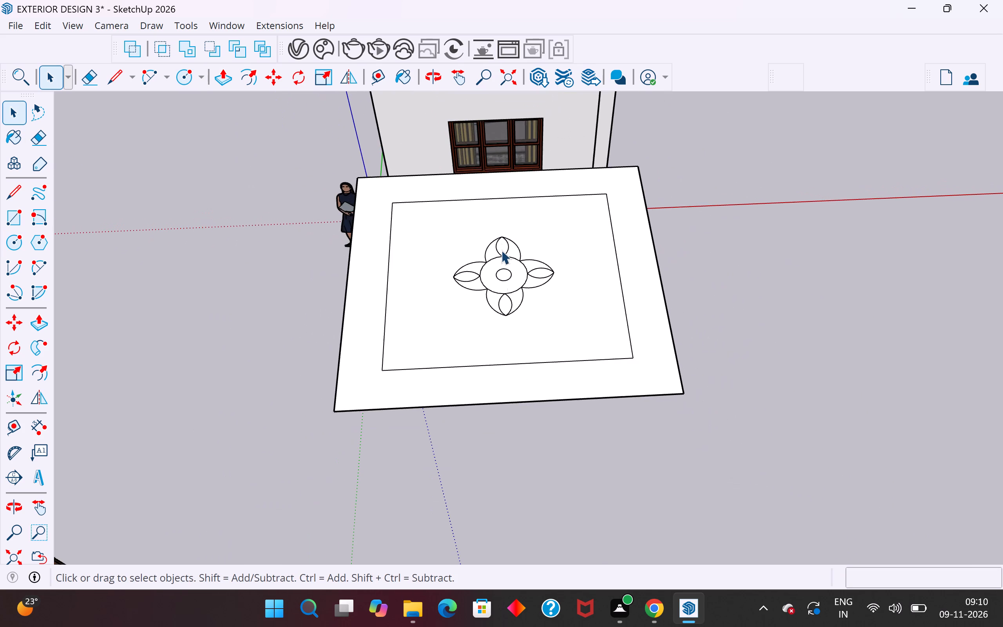
{"action": "middle_click_drag", "start_coordinate": [582, 411], "coordinate": [579, 429]}
{"action": "left_click", "coordinate": [596, 379]}
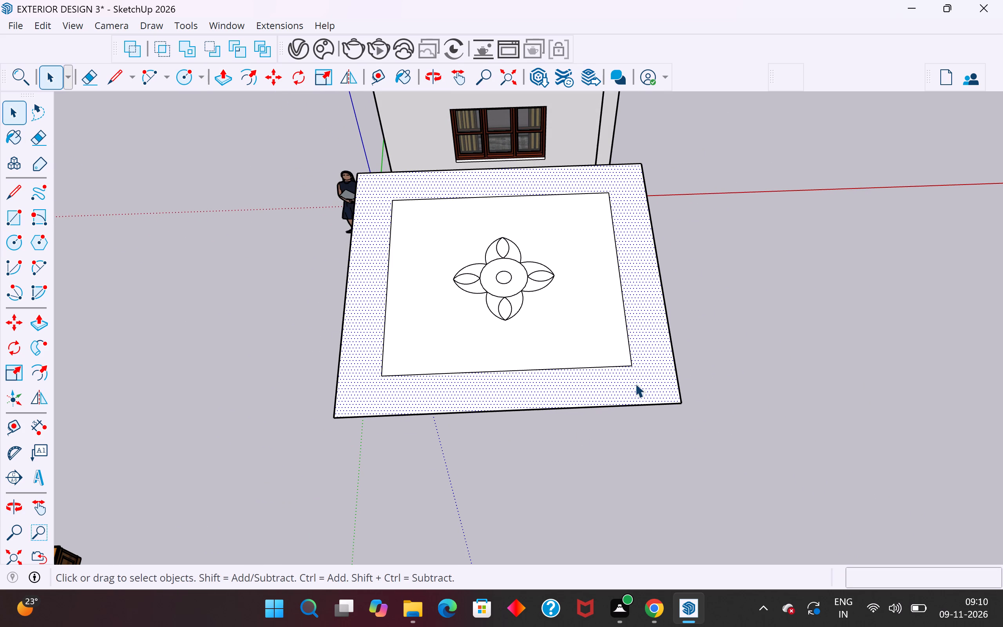
{"action": "left_click", "coordinate": [246, 429]}
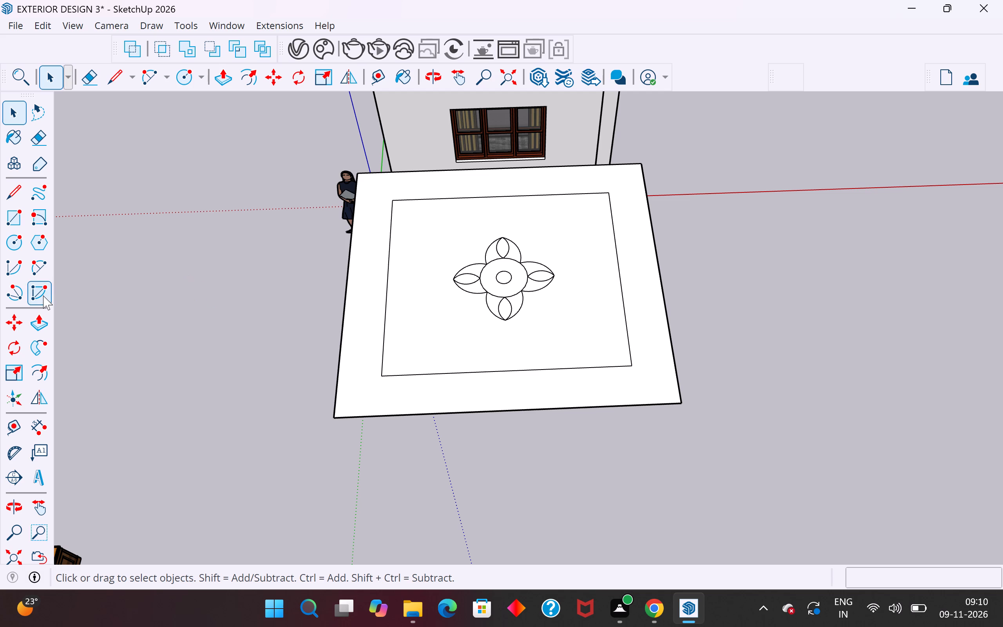
{"action": "left_click", "coordinate": [376, 344]}
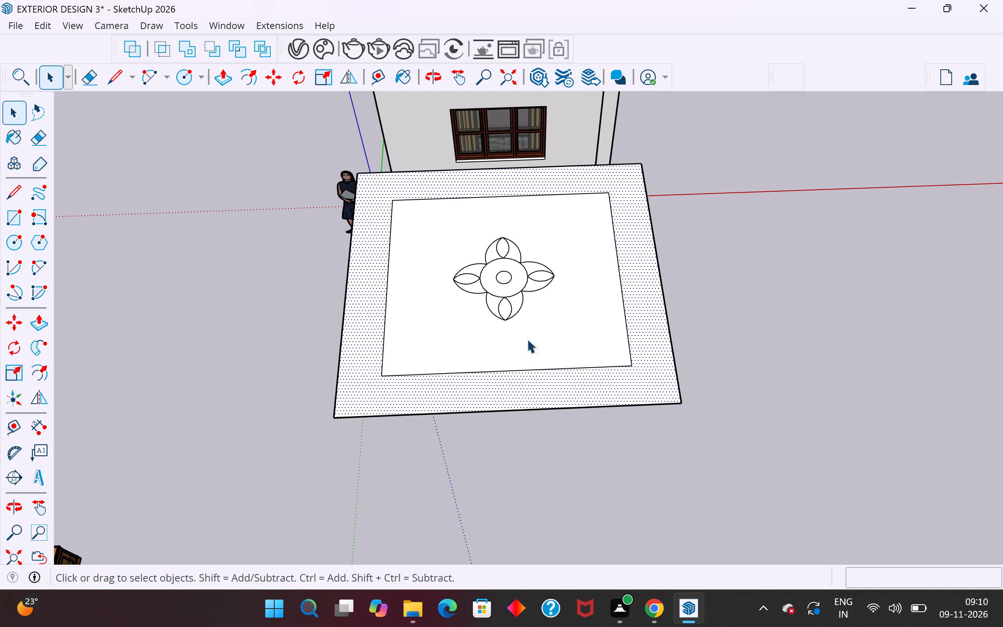
{"action": "left_click", "coordinate": [35, 371]}
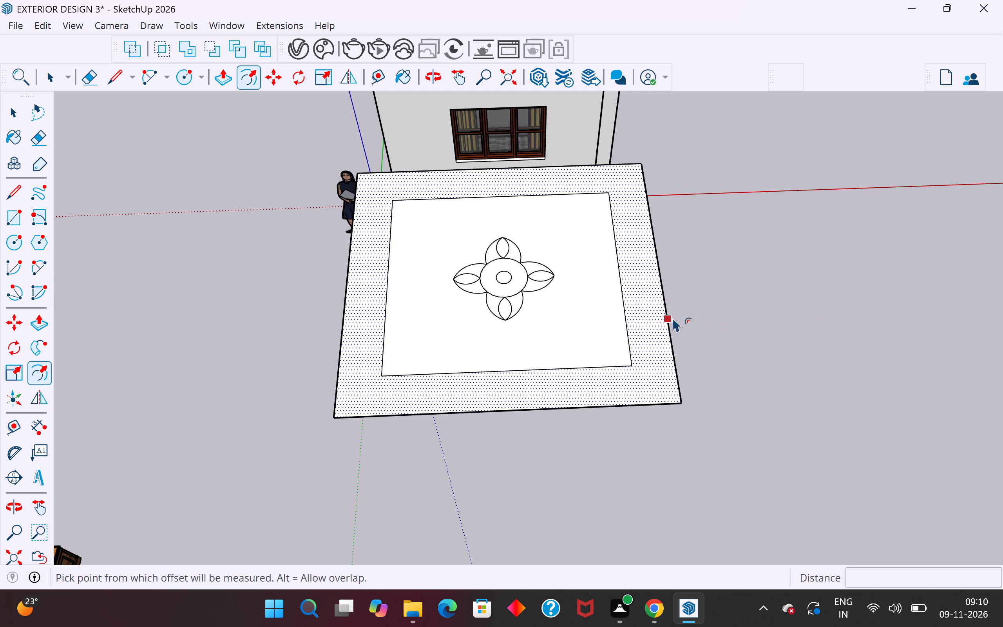
{"action": "left_click", "coordinate": [663, 309]}
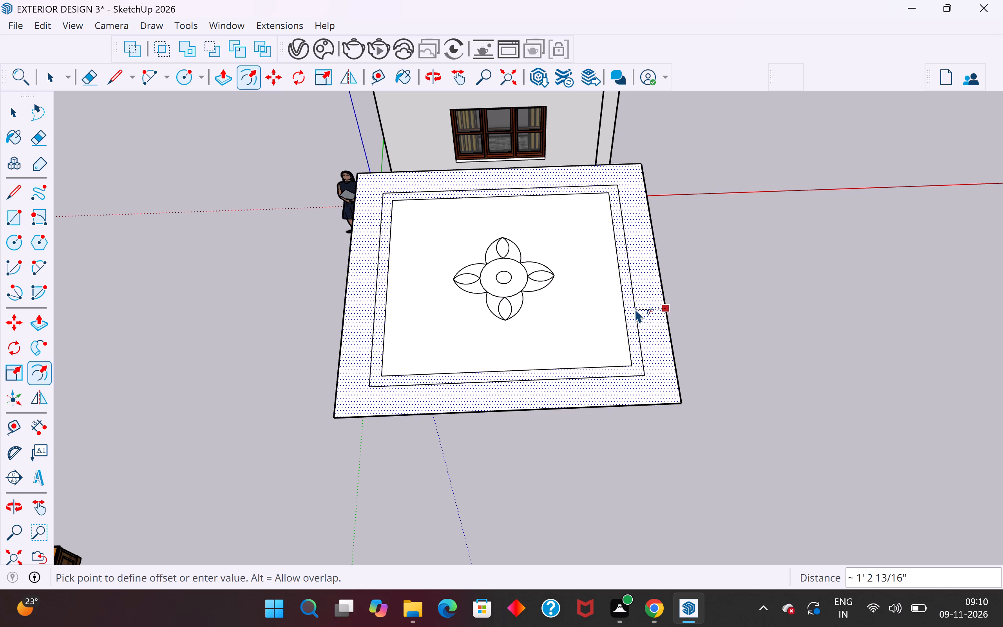
{"action": "left_click", "coordinate": [635, 309]}
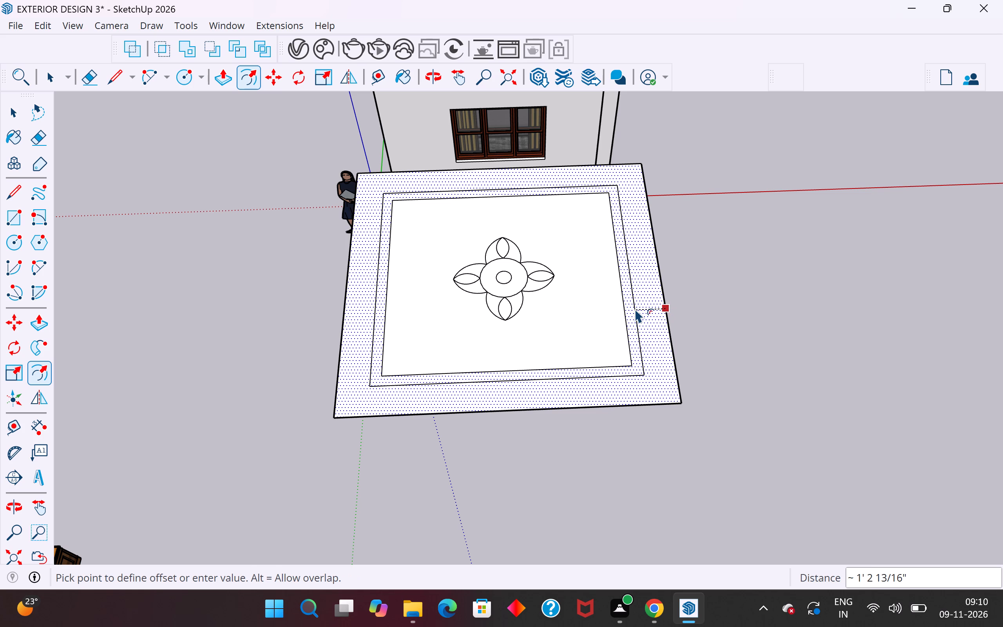
{"action": "left_click", "coordinate": [16, 112]}
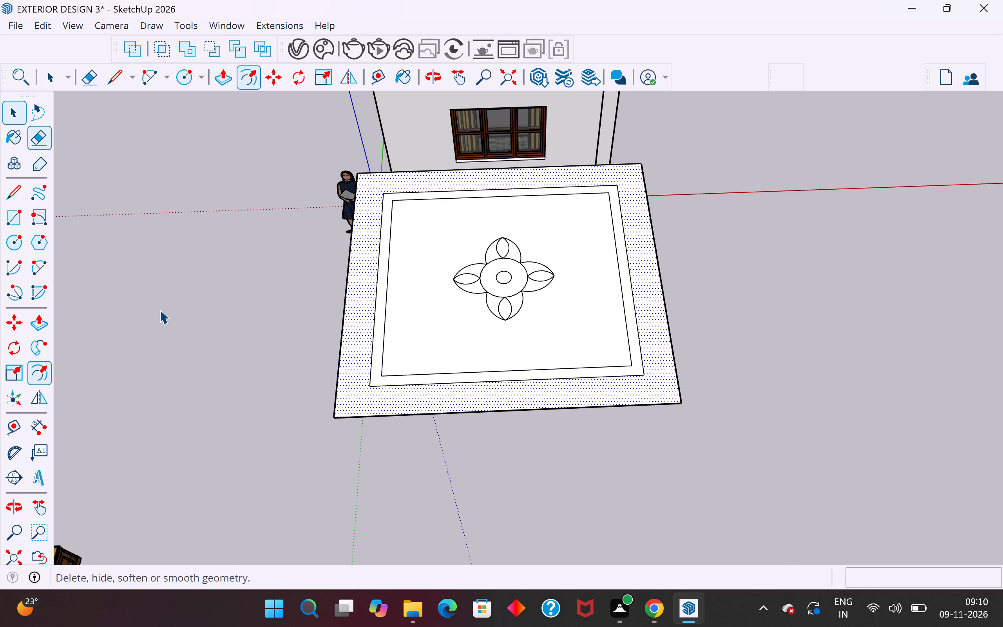
{"action": "left_click", "coordinate": [159, 310]}
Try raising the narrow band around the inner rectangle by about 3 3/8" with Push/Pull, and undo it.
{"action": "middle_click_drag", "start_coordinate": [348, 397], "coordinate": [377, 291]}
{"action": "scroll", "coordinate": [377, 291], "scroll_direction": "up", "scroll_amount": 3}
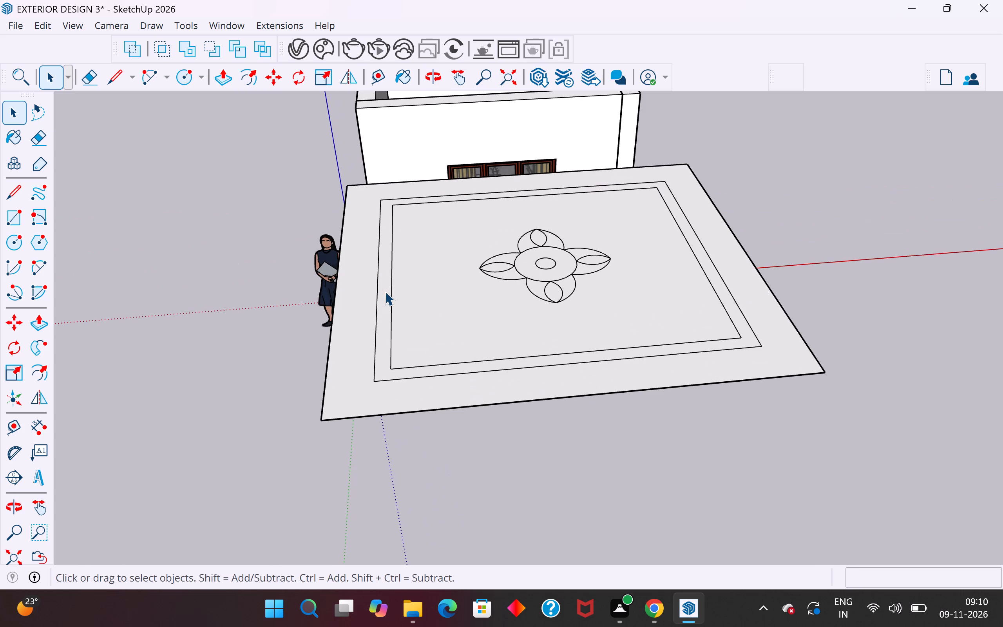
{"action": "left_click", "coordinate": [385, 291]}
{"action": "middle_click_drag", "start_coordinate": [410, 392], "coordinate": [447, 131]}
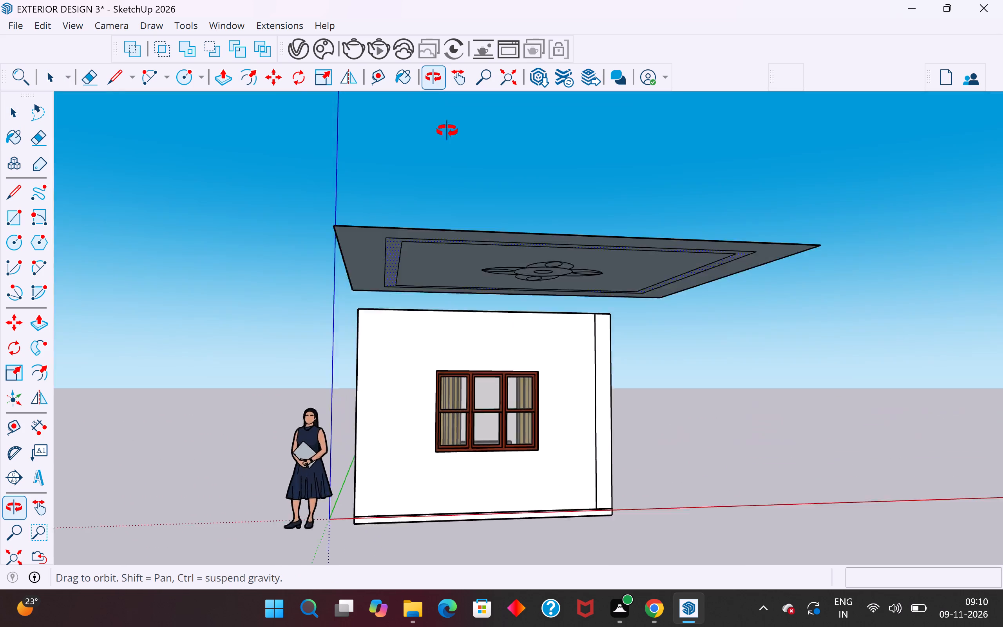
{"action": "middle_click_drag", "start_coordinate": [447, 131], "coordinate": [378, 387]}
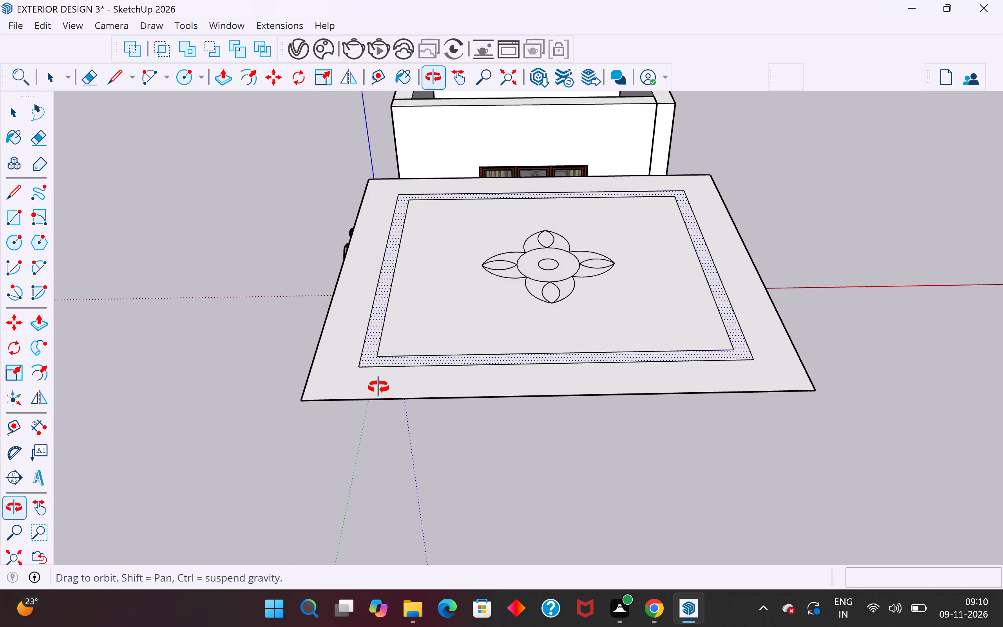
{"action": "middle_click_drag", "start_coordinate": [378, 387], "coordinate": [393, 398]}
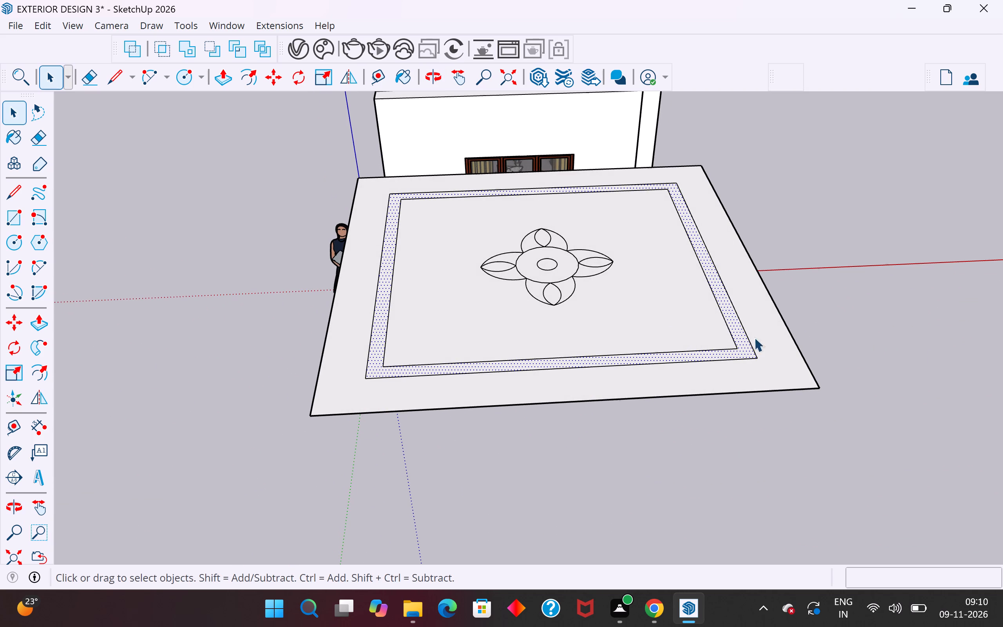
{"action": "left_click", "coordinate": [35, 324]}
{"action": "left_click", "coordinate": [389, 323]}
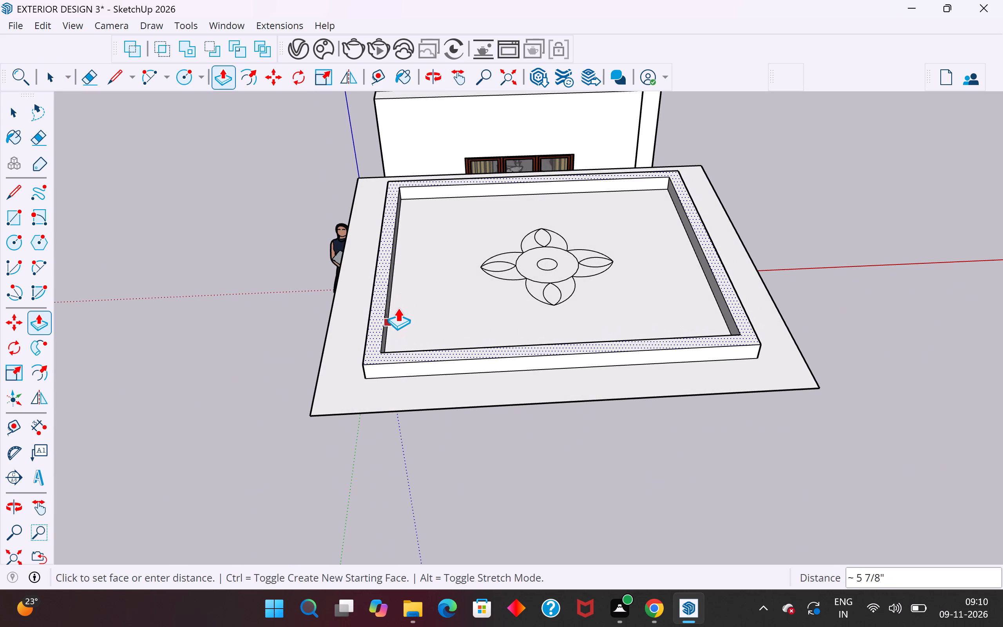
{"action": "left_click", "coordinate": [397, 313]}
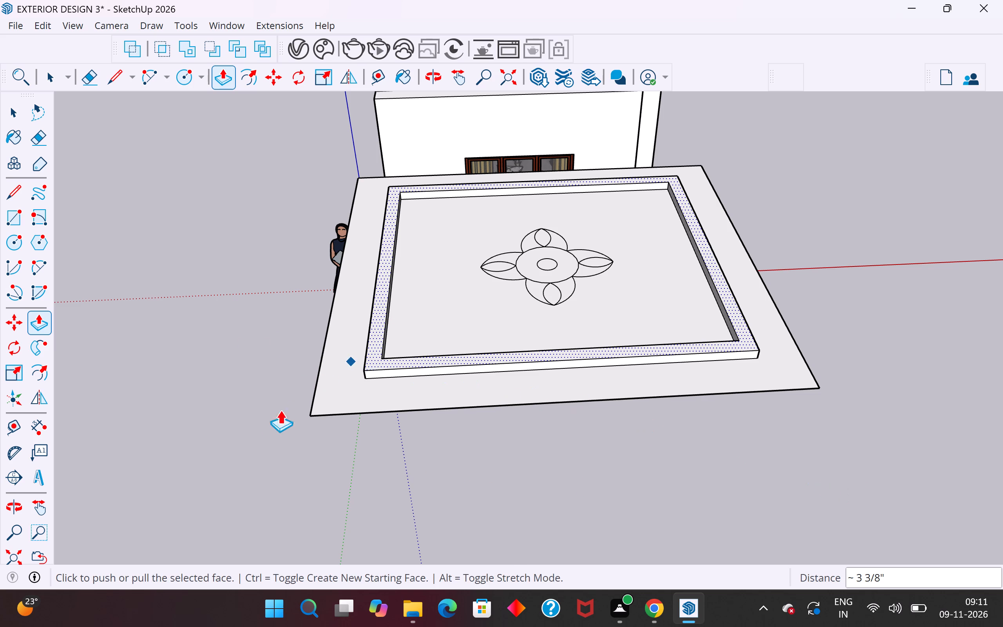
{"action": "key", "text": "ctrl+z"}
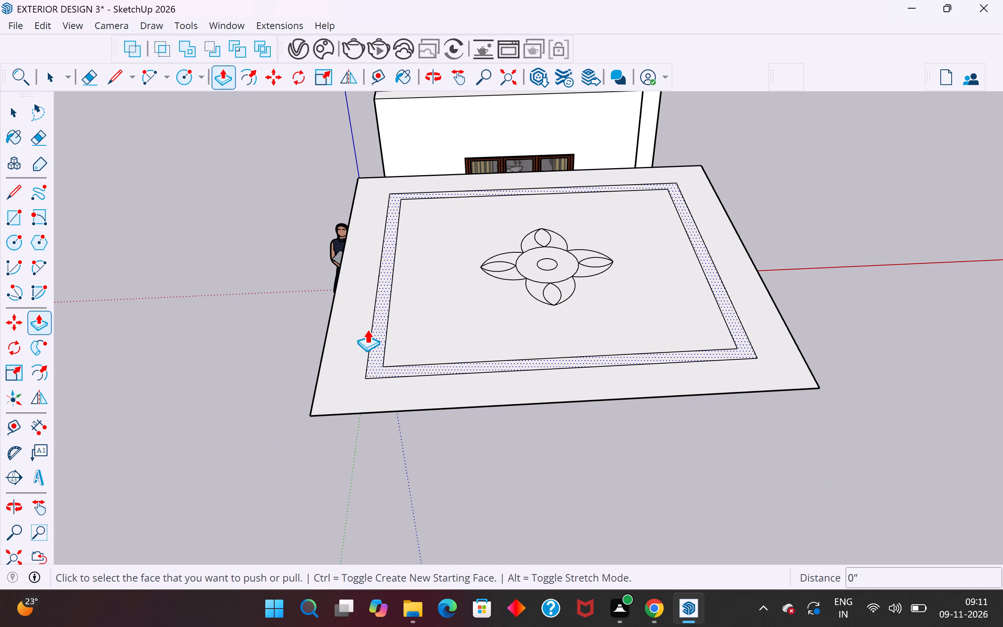
Offset the four outer edges of the band outward by about 9/16" to form a thin strip.
{"action": "left_click", "coordinate": [18, 121]}
{"action": "left_click", "coordinate": [127, 258]}
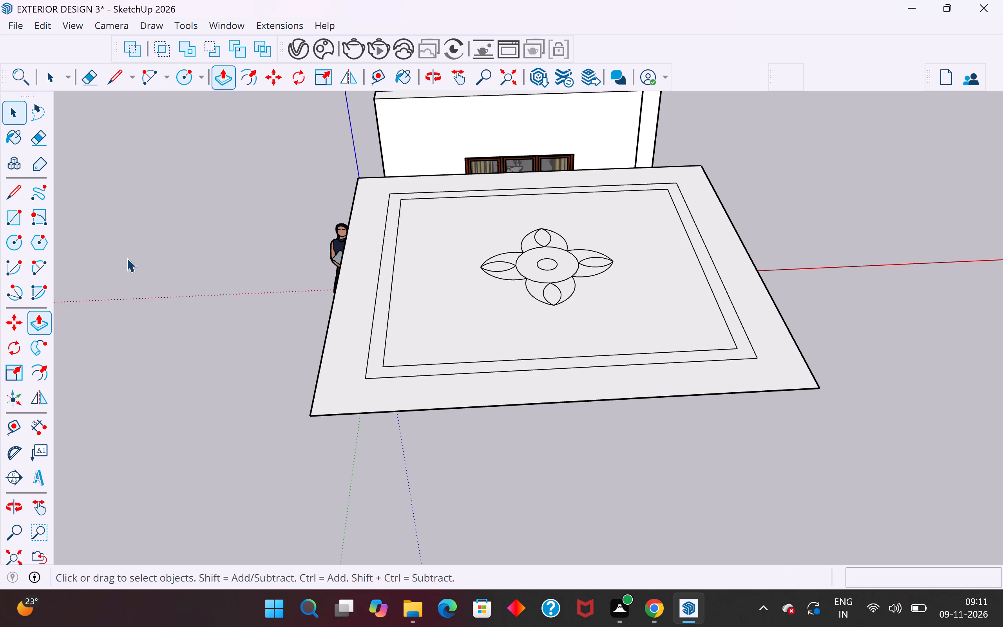
{"action": "left_click", "coordinate": [447, 374]}
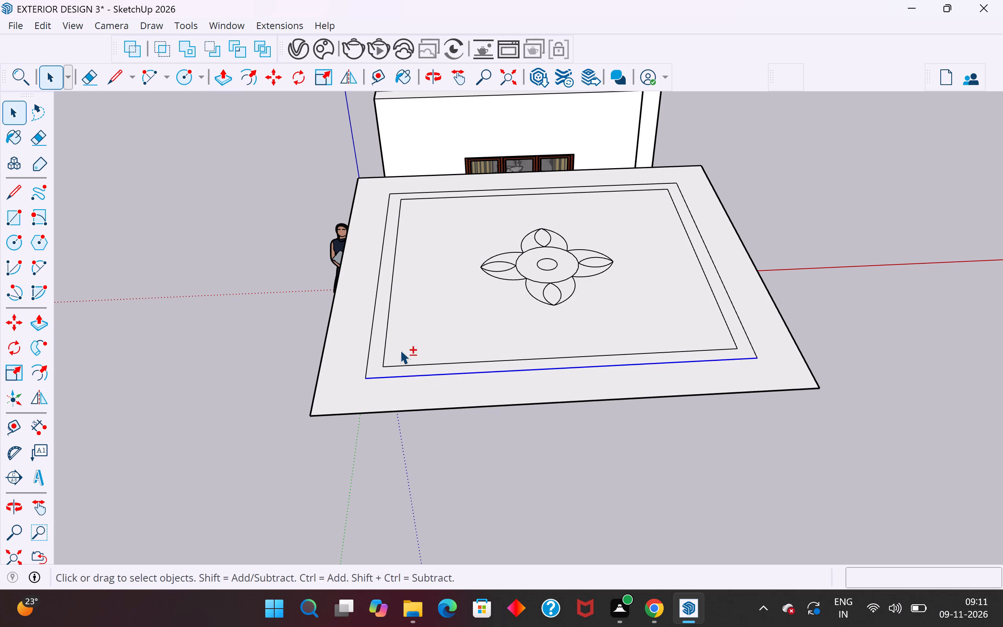
{"action": "left_click", "coordinate": [371, 321], "text": "shift"}
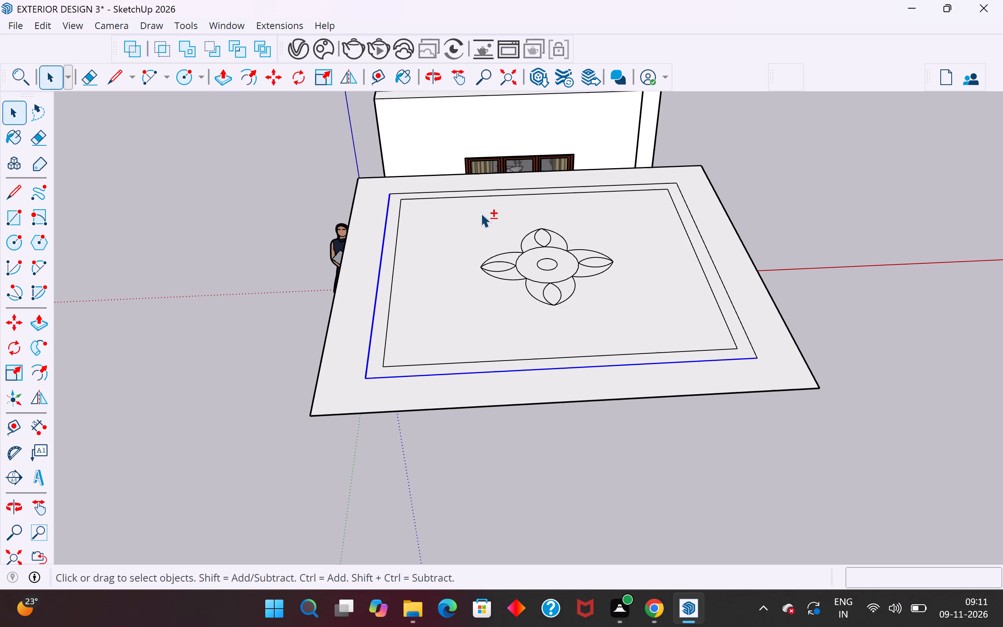
{"action": "left_click", "coordinate": [511, 189], "text": "shift"}
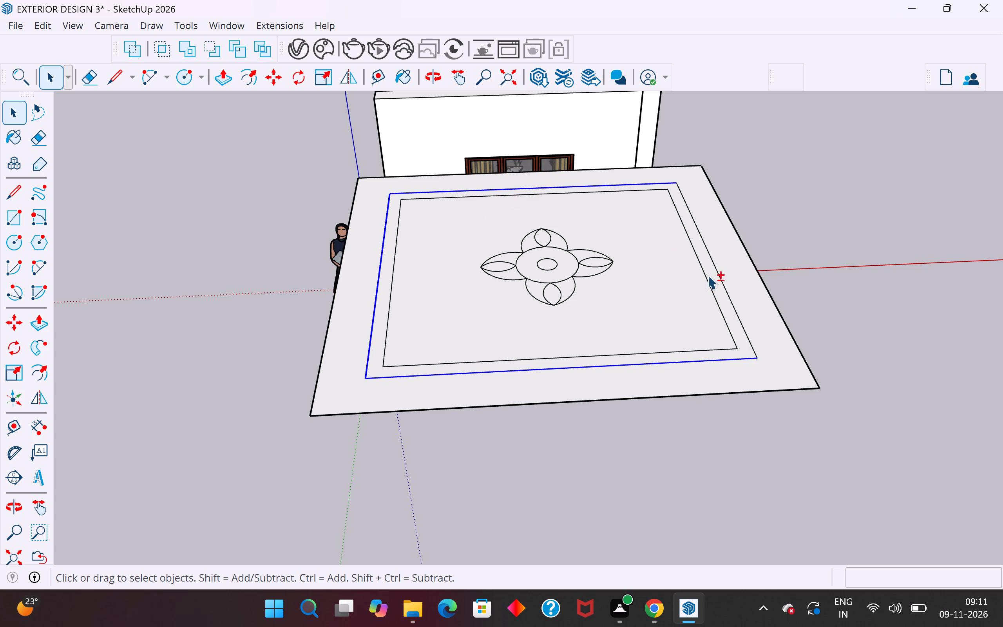
{"action": "left_click", "coordinate": [723, 285], "text": "shift"}
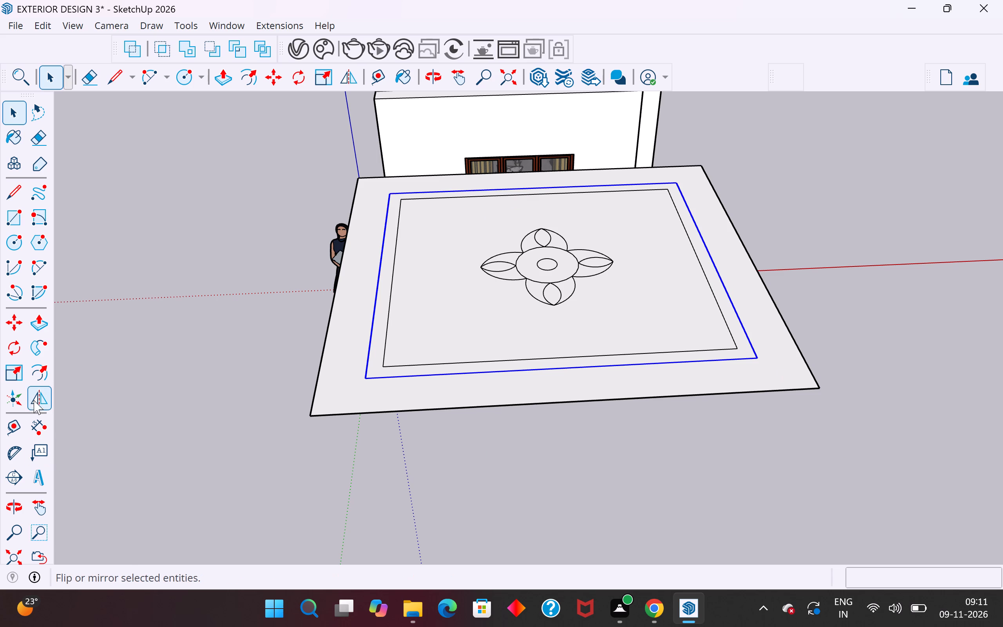
{"action": "left_click", "coordinate": [43, 362]}
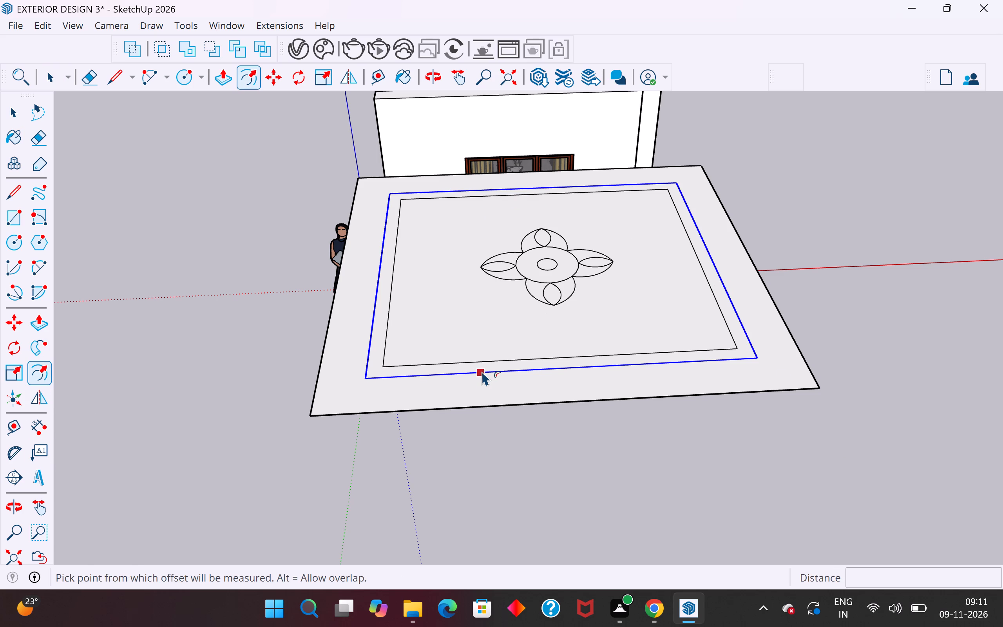
{"action": "left_click", "coordinate": [482, 373]}
{"action": "scroll", "coordinate": [486, 381], "scroll_direction": "up", "scroll_amount": 8}
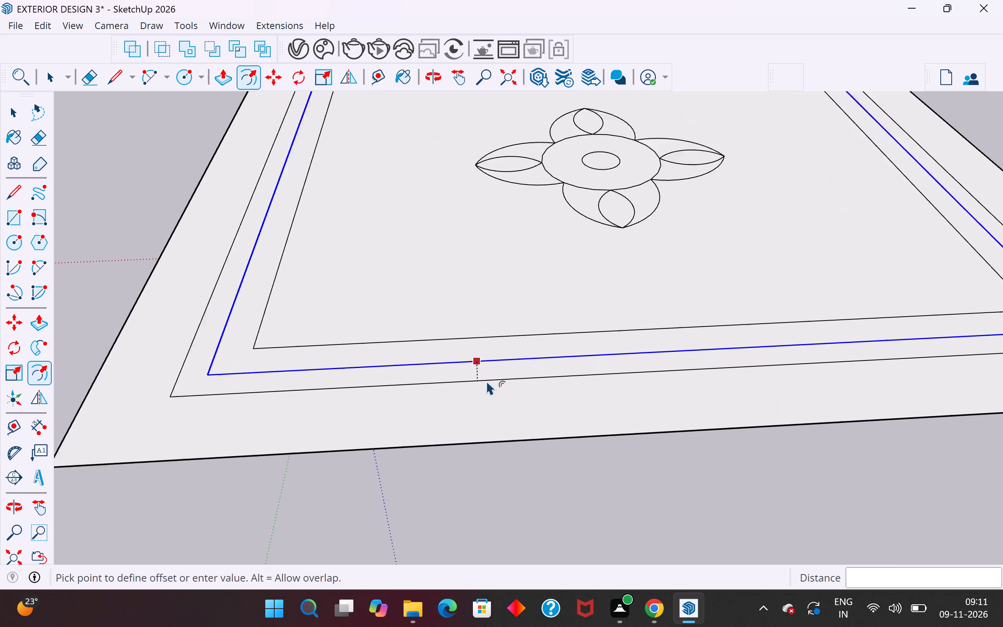
{"action": "scroll", "coordinate": [486, 381], "scroll_direction": "up", "scroll_amount": 5}
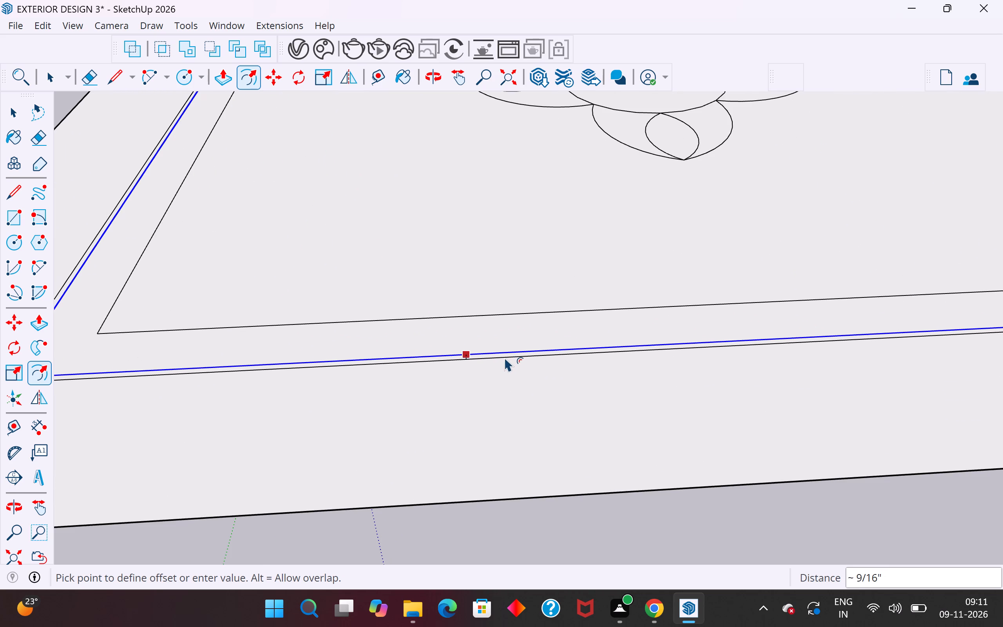
{"action": "left_click", "coordinate": [504, 357]}
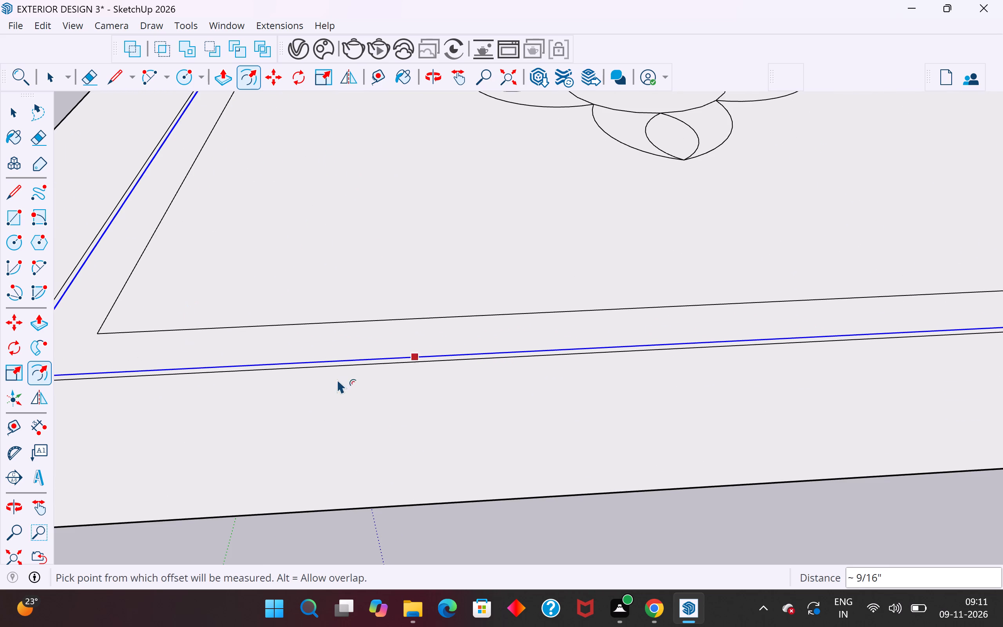
{"action": "left_click", "coordinate": [15, 110]}
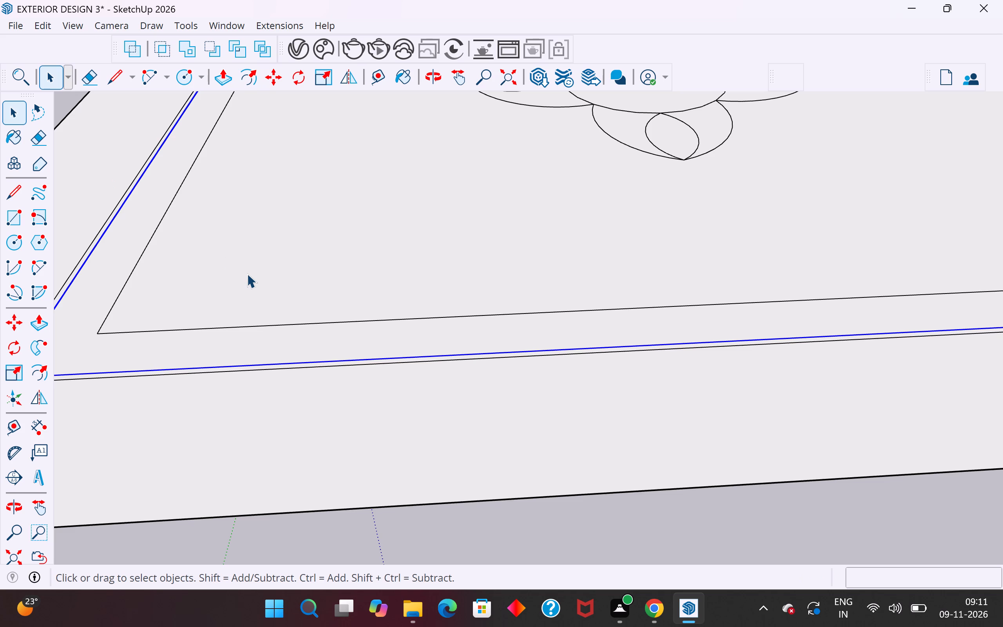
{"action": "scroll", "coordinate": [404, 327], "scroll_direction": "down", "scroll_amount": 10}
{"action": "left_click", "coordinate": [371, 400]}
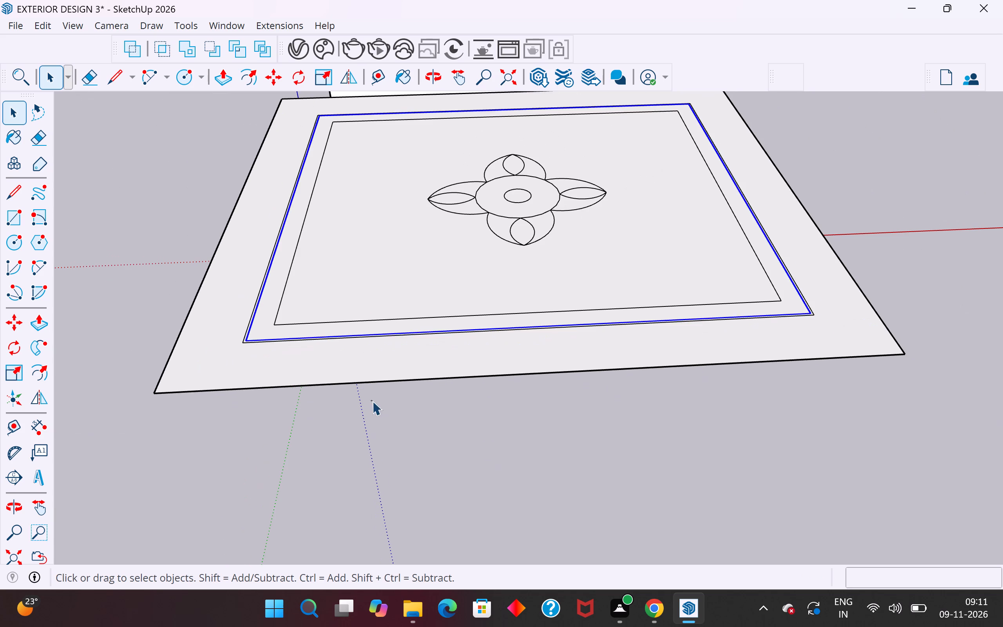
Offset the four edges of the inner rectangle outward by about 9/16" to form a second thin strip.
{"action": "middle_click_drag", "start_coordinate": [458, 421], "coordinate": [436, 466]}
{"action": "scroll", "coordinate": [280, 320], "scroll_direction": "up", "scroll_amount": 6}
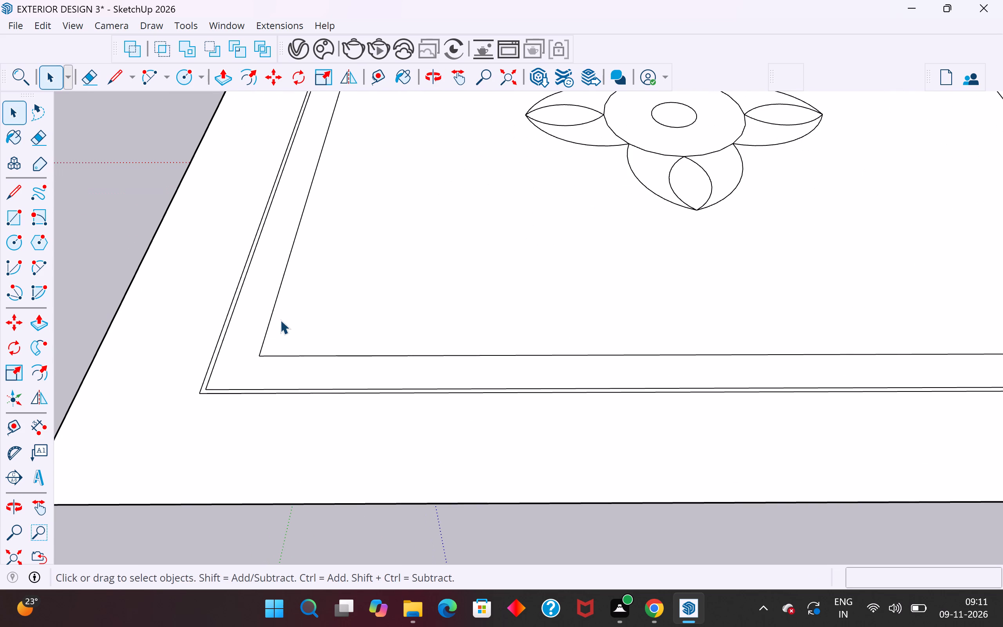
{"action": "left_click", "coordinate": [281, 355]}
{"action": "scroll", "coordinate": [322, 389], "scroll_direction": "down", "scroll_amount": 5}
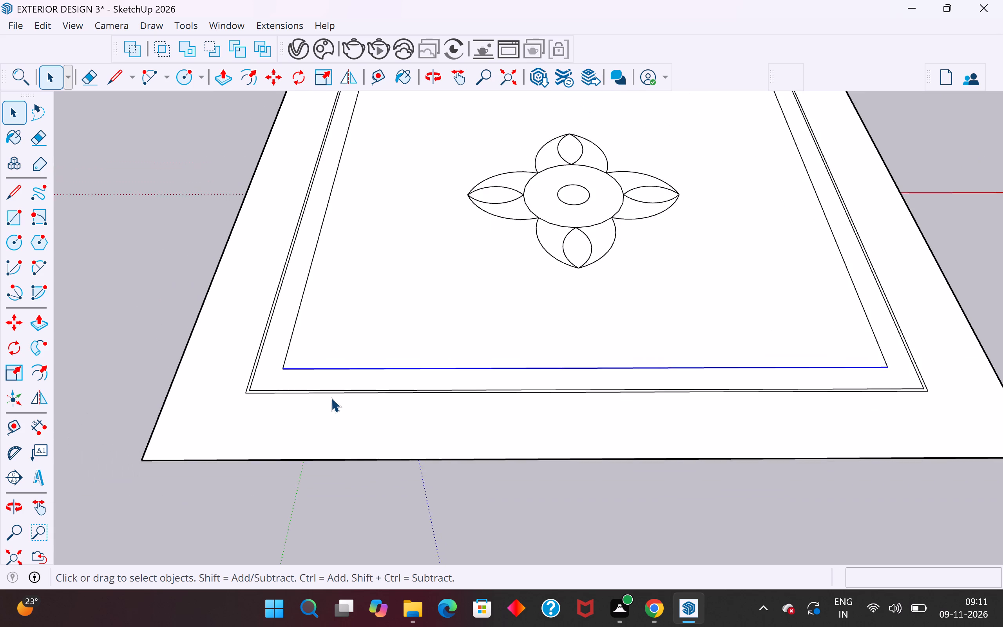
{"action": "scroll", "coordinate": [331, 398], "scroll_direction": "down", "scroll_amount": 7}
{"action": "left_click", "coordinate": [318, 325], "text": "shift"}
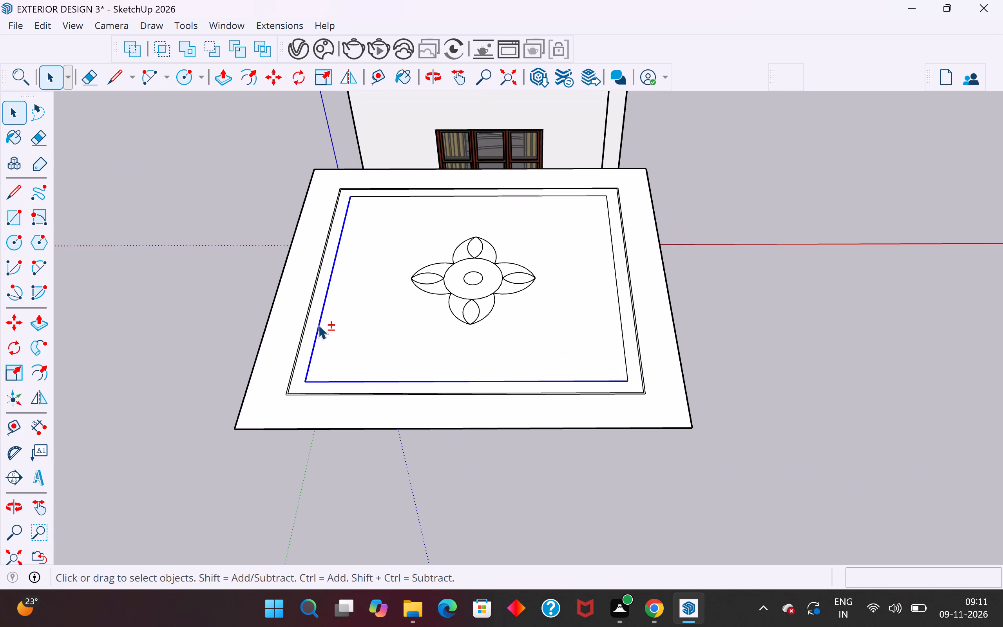
{"action": "left_click", "coordinate": [618, 304], "text": "shift"}
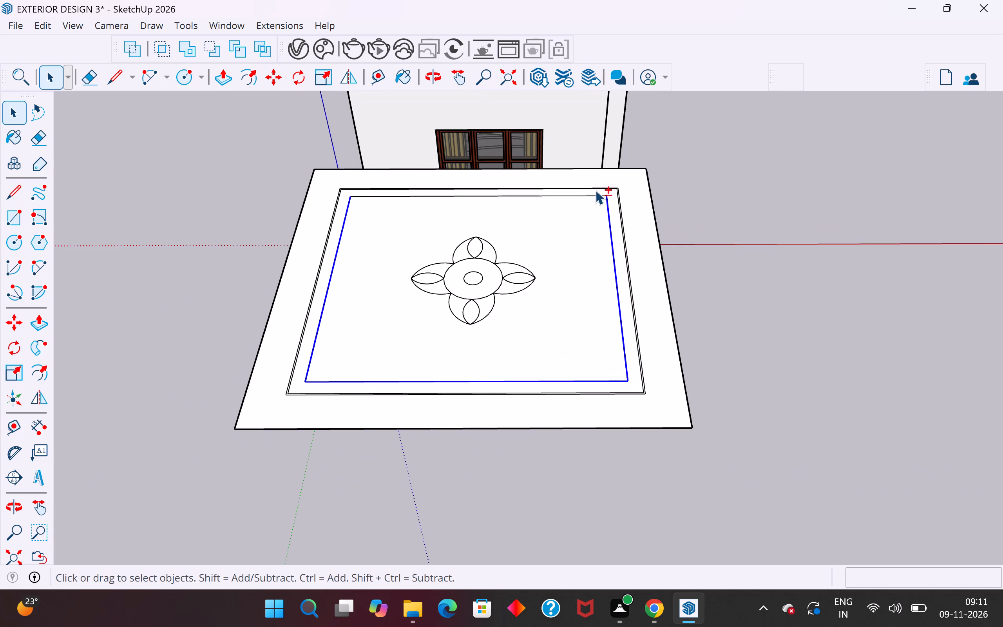
{"action": "left_click", "coordinate": [590, 195], "text": "shift"}
{"action": "left_click", "coordinate": [42, 374]}
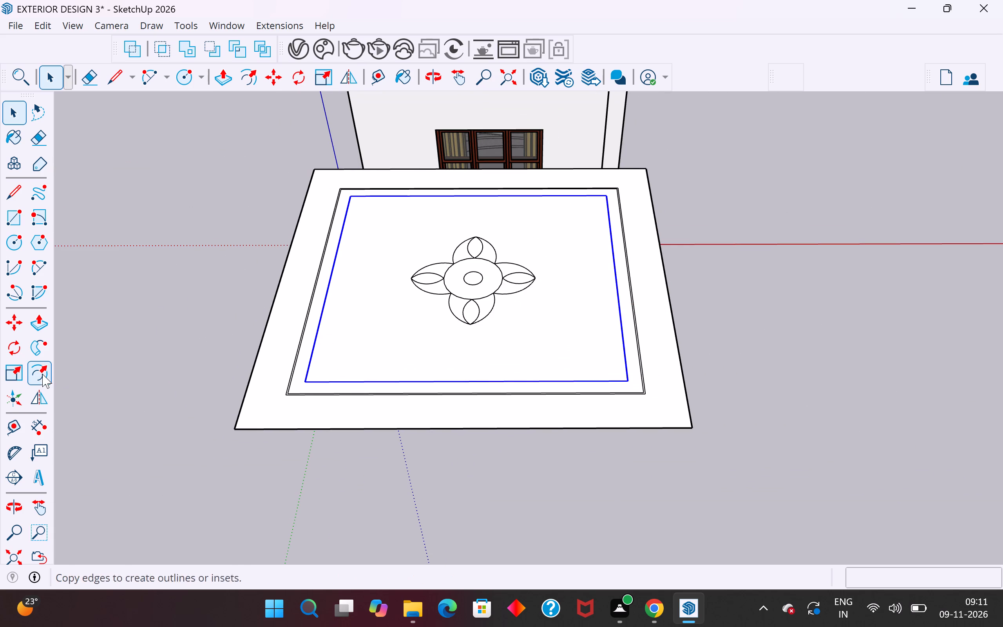
{"action": "scroll", "coordinate": [305, 381], "scroll_direction": "up", "scroll_amount": 17}
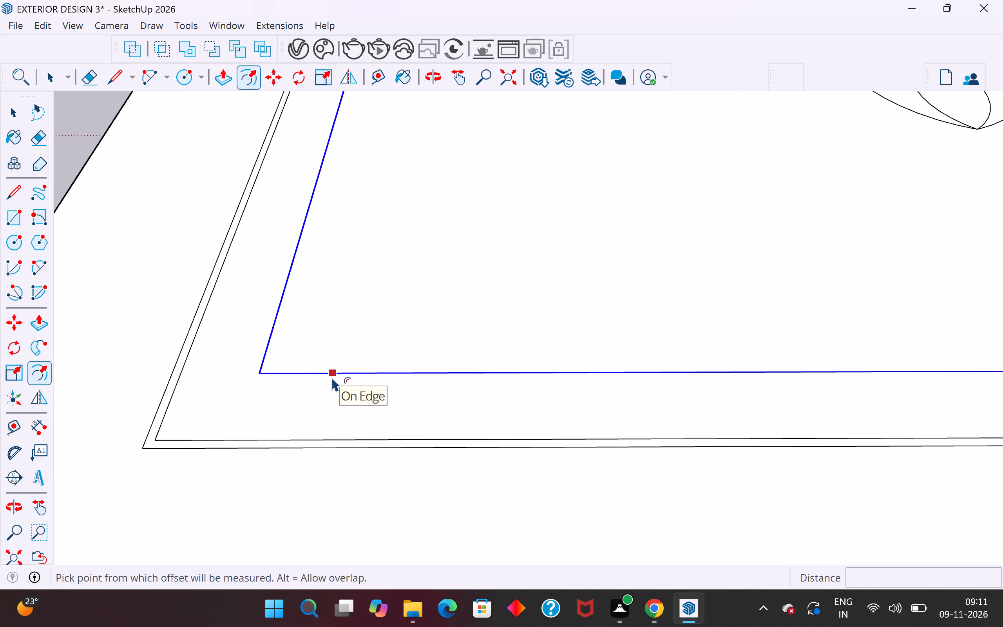
{"action": "left_click", "coordinate": [331, 377]}
{"action": "left_click", "coordinate": [332, 381]}
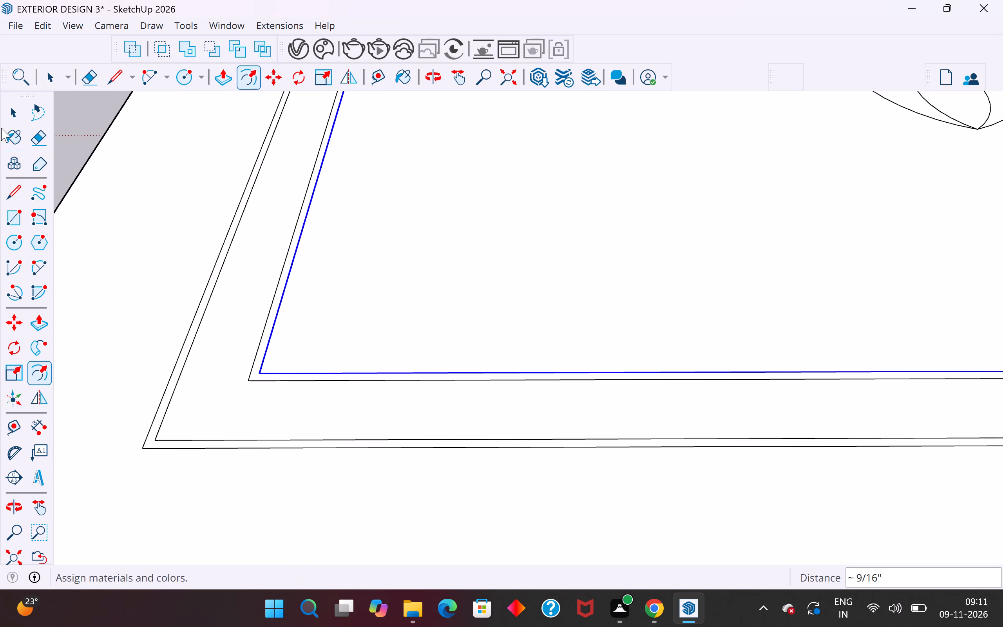
{"action": "left_click", "coordinate": [15, 115]}
{"action": "left_click", "coordinate": [67, 144]}
Raise the outer thin strip around the band by about 1 1/2" with Push/Pull.
{"action": "scroll", "coordinate": [269, 231], "scroll_direction": "down", "scroll_amount": 12}
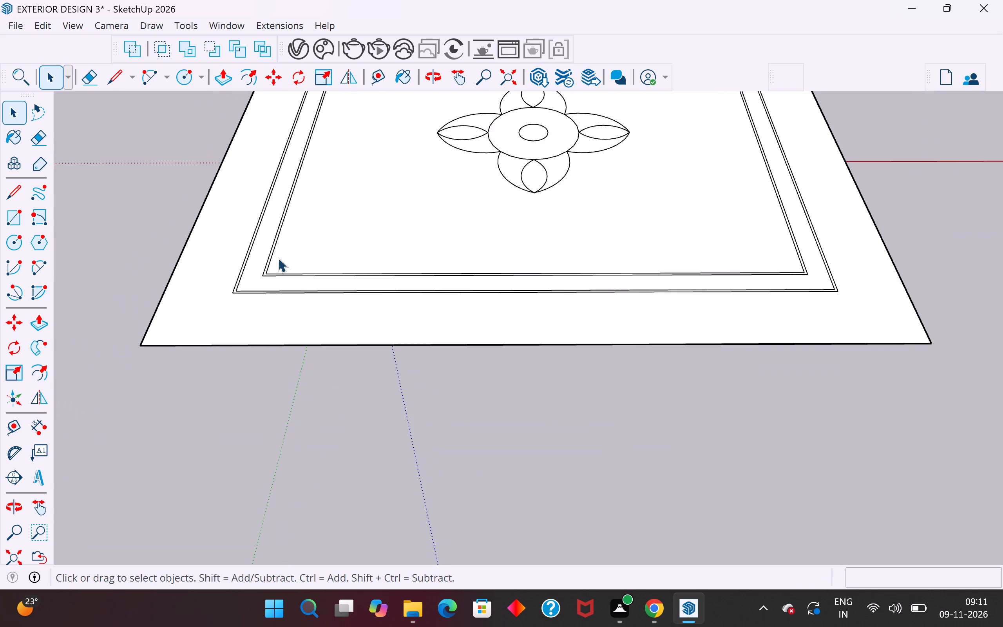
{"action": "middle_click_drag", "start_coordinate": [364, 366], "coordinate": [379, 148]}
{"action": "middle_click_drag", "start_coordinate": [382, 248], "coordinate": [385, 306]}
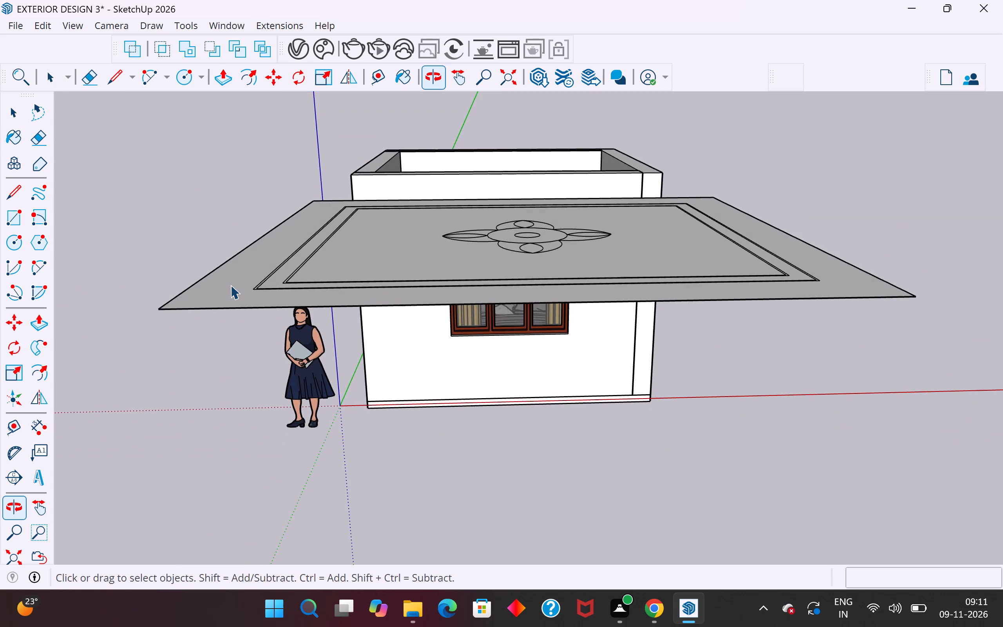
{"action": "scroll", "coordinate": [230, 285], "scroll_direction": "up", "scroll_amount": 4}
{"action": "left_click", "coordinate": [230, 285]}
{"action": "scroll", "coordinate": [293, 398], "scroll_direction": "down", "scroll_amount": 4}
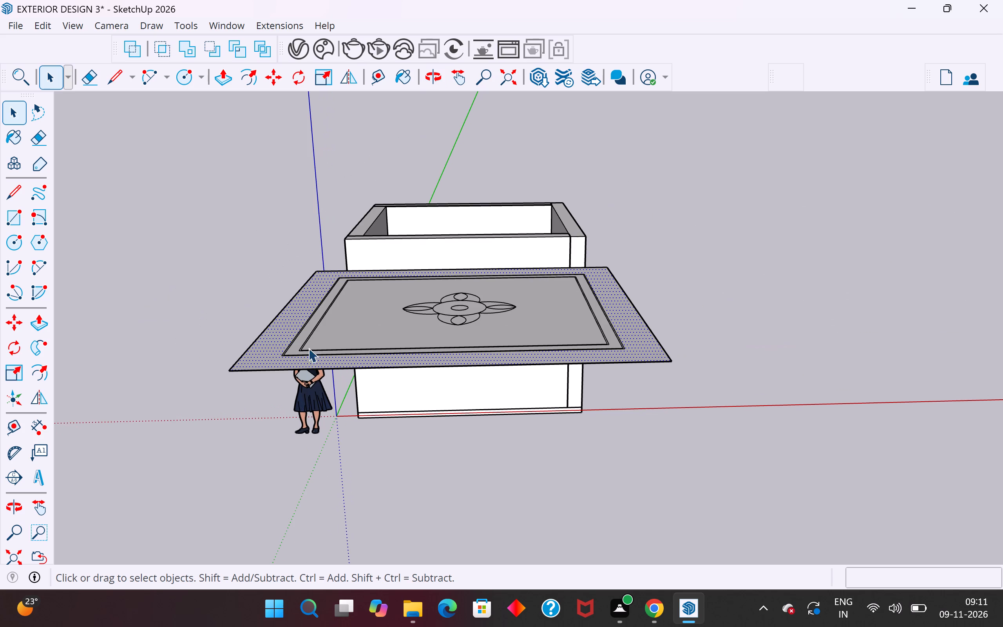
{"action": "left_click", "coordinate": [274, 279]}
{"action": "middle_click_drag", "start_coordinate": [373, 327], "coordinate": [377, 344]}
{"action": "scroll", "coordinate": [315, 363], "scroll_direction": "up", "scroll_amount": 6}
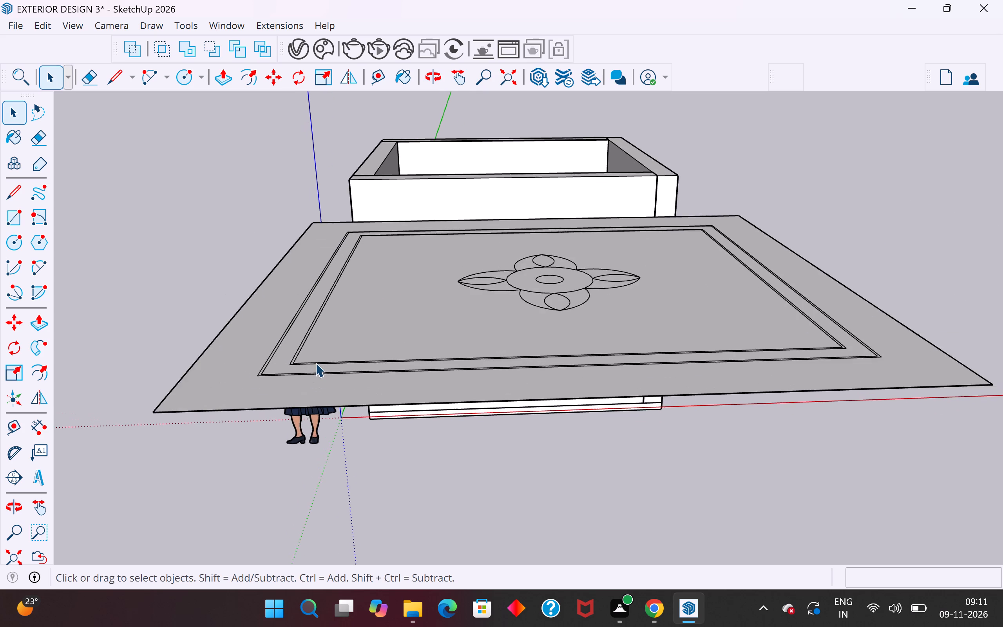
{"action": "scroll", "coordinate": [315, 363], "scroll_direction": "up", "scroll_amount": 4}
{"action": "middle_click_drag", "start_coordinate": [275, 373], "coordinate": [290, 418]}
{"action": "scroll", "coordinate": [280, 416], "scroll_direction": "up", "scroll_amount": 9}
{"action": "left_click", "coordinate": [281, 401]}
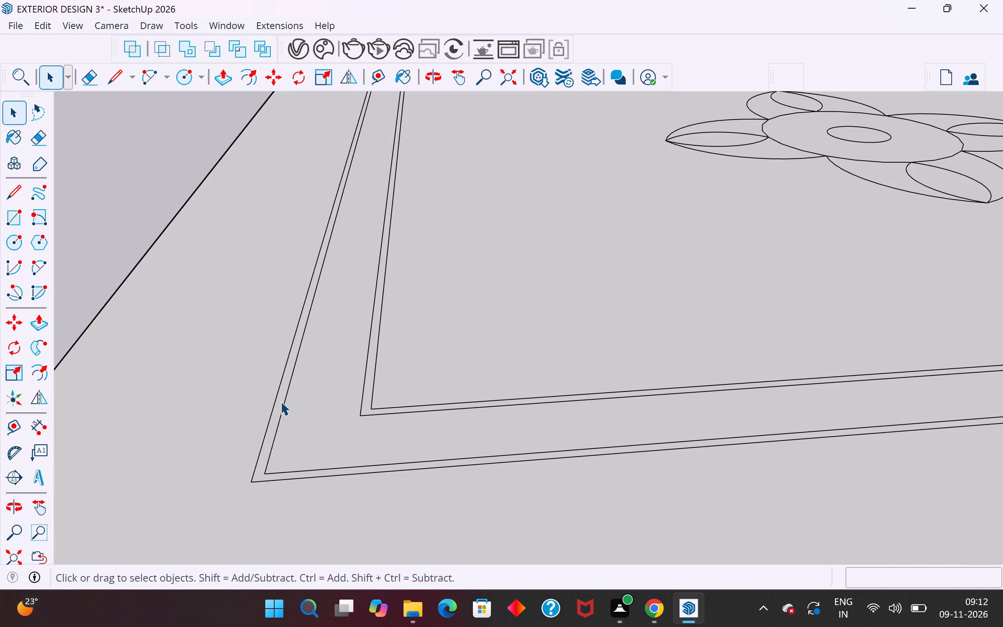
{"action": "left_click", "coordinate": [40, 325]}
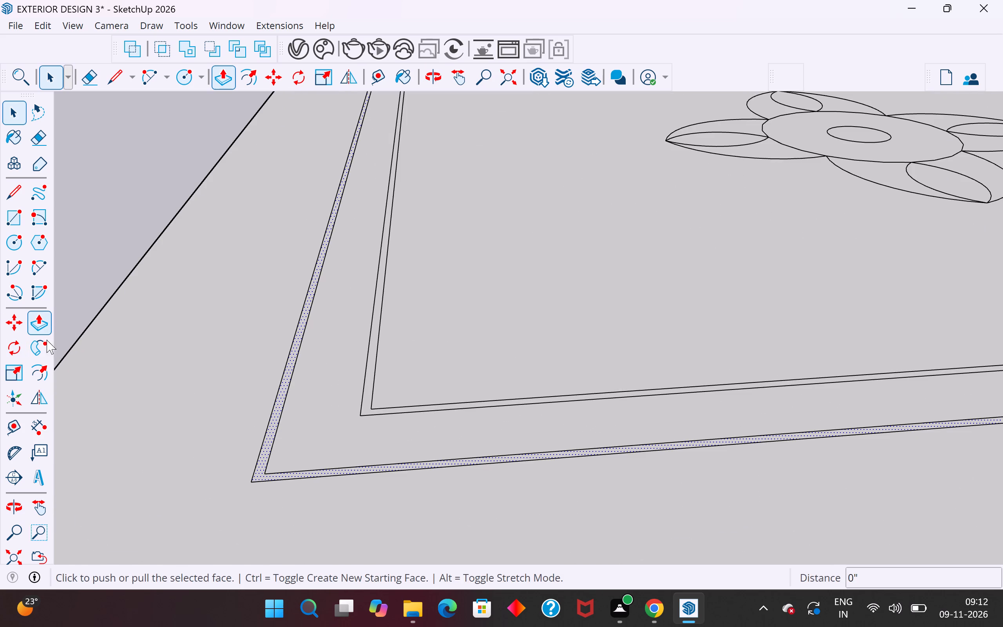
{"action": "left_click", "coordinate": [282, 392]}
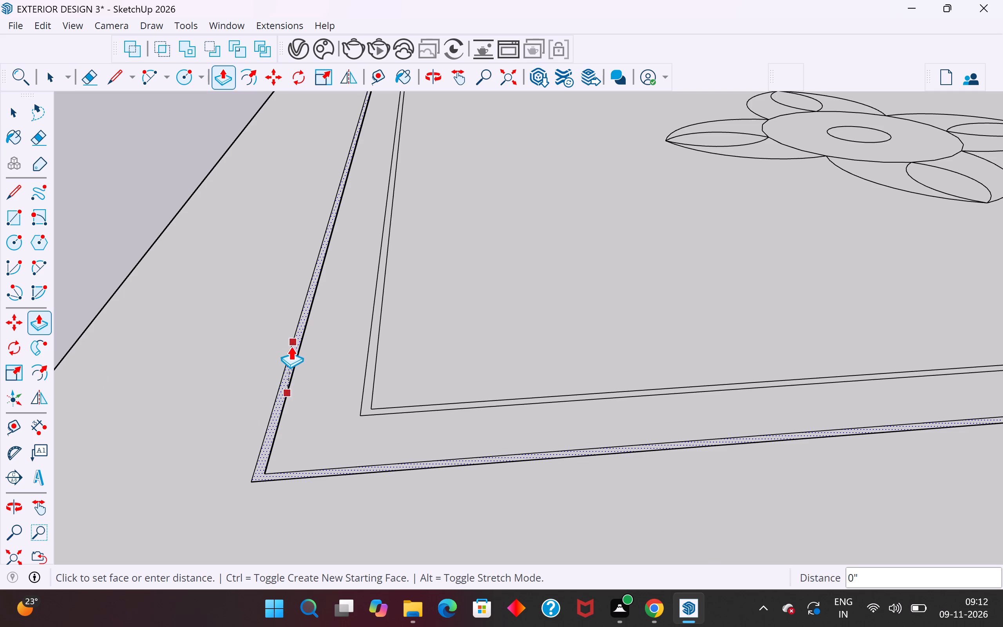
{"action": "middle_click_drag", "start_coordinate": [291, 347], "coordinate": [291, 281]}
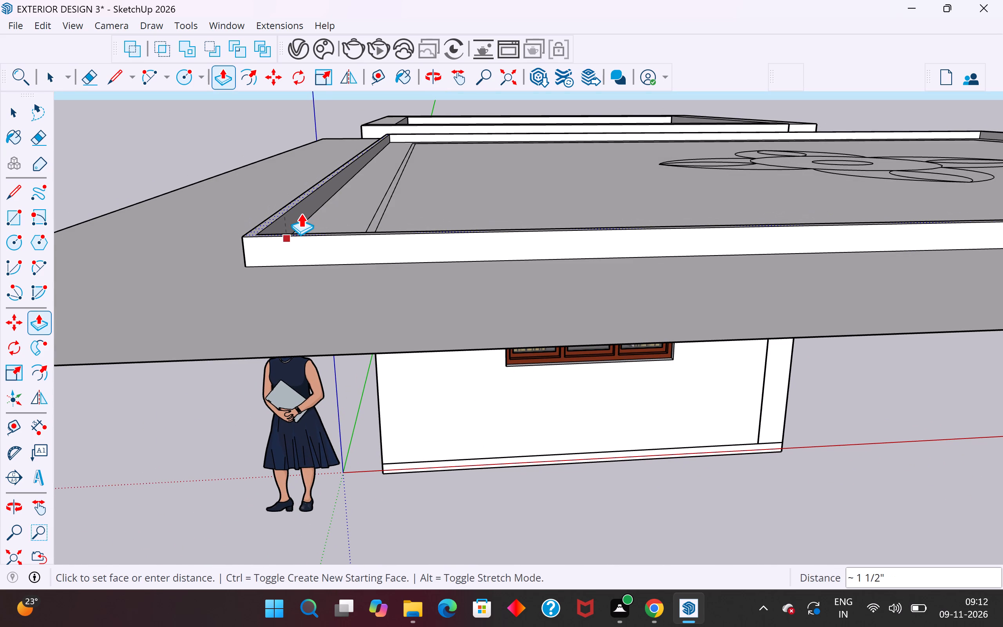
{"action": "left_click", "coordinate": [301, 213]}
{"action": "left_click", "coordinate": [20, 107]}
Raise the inner thin strip around the inner rectangle by about 1 1/2" with Push/Pull.
{"action": "scroll", "coordinate": [411, 225], "scroll_direction": "up", "scroll_amount": 5}
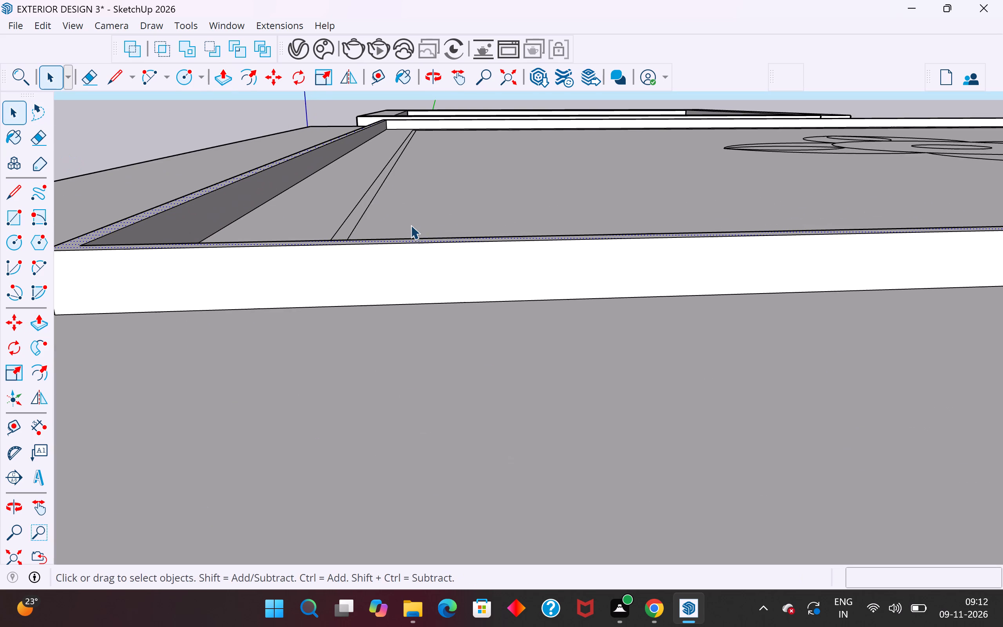
{"action": "left_click", "coordinate": [370, 194]}
{"action": "scroll", "coordinate": [370, 194], "scroll_direction": "down", "scroll_amount": 6}
{"action": "middle_click_drag", "start_coordinate": [386, 216], "coordinate": [391, 302]}
{"action": "left_click", "coordinate": [43, 321]}
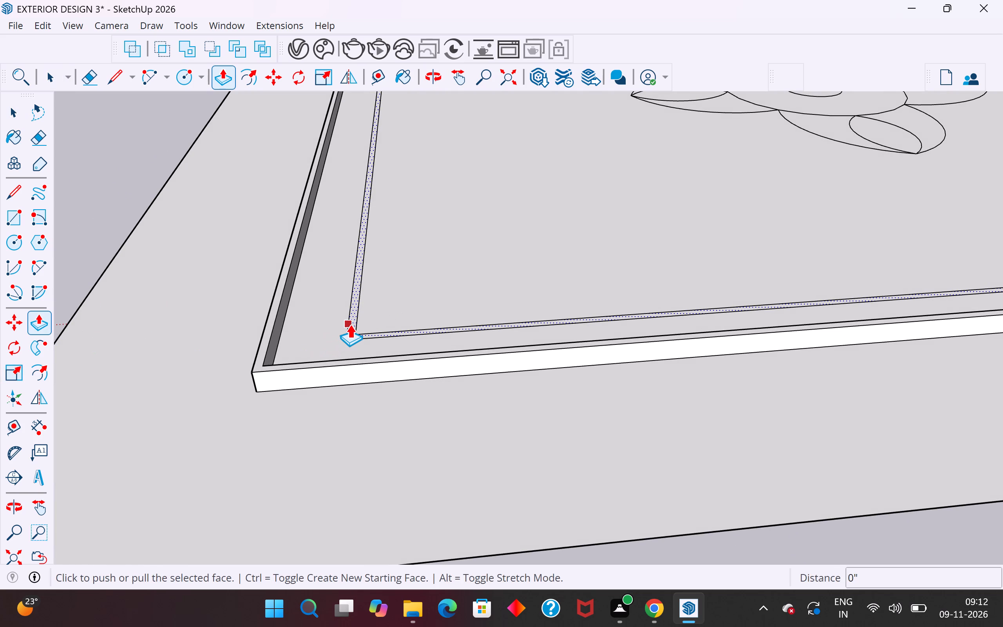
{"action": "left_click", "coordinate": [350, 324]}
{"action": "left_click", "coordinate": [273, 319]}
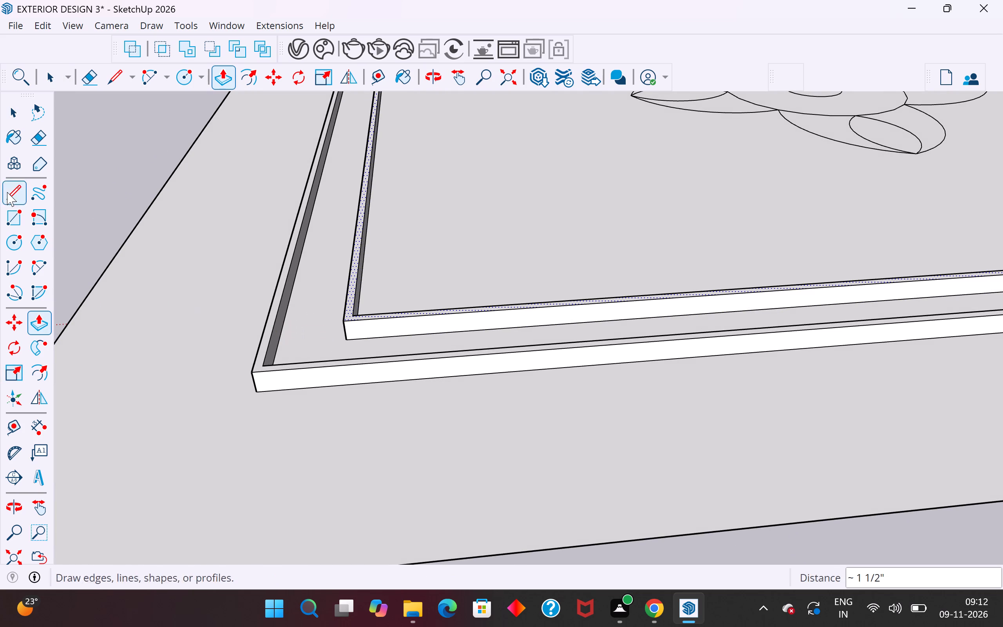
{"action": "left_click", "coordinate": [20, 113]}
{"action": "left_click", "coordinate": [65, 154]}
Raise the wide outer border face surrounding the strips by about 13/16" with Push/Pull.
{"action": "scroll", "coordinate": [323, 270], "scroll_direction": "down", "scroll_amount": 8}
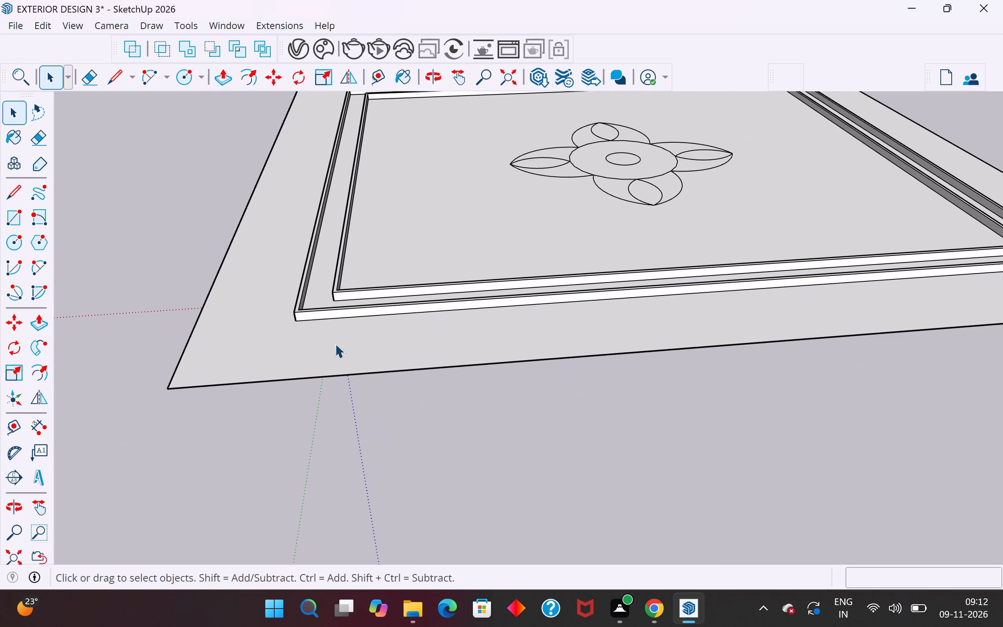
{"action": "left_click", "coordinate": [337, 349]}
{"action": "left_click", "coordinate": [46, 324]}
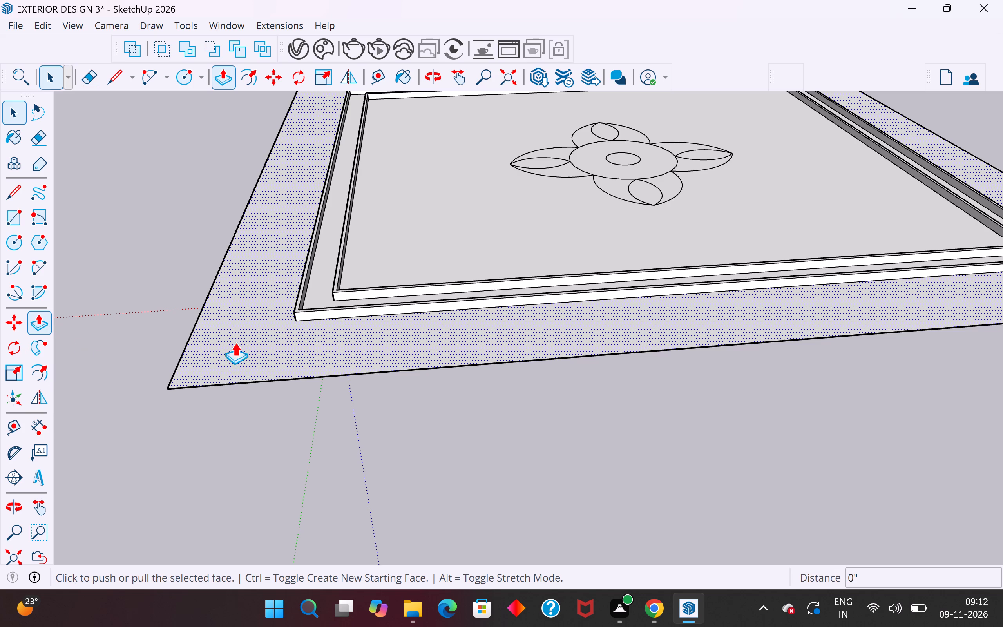
{"action": "left_click", "coordinate": [276, 349]}
{"action": "left_click", "coordinate": [275, 344]}
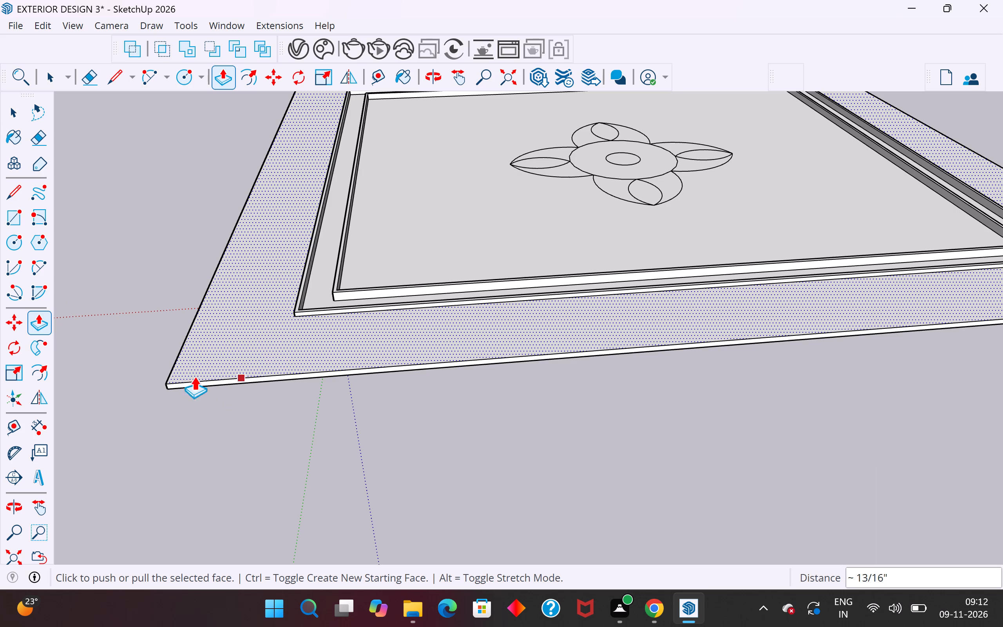
{"action": "left_click", "coordinate": [13, 114]}
{"action": "left_click", "coordinate": [134, 194]}
Raise the ring between the two central flower circles by about 1 1/4" with Push/Pull.
{"action": "scroll", "coordinate": [126, 449], "scroll_direction": "down", "scroll_amount": 10}
{"action": "middle_click_drag", "start_coordinate": [453, 364], "coordinate": [466, 382]}
{"action": "scroll", "coordinate": [640, 267], "scroll_direction": "down", "scroll_amount": 3}
{"action": "scroll", "coordinate": [351, 348], "scroll_direction": "up", "scroll_amount": 4}
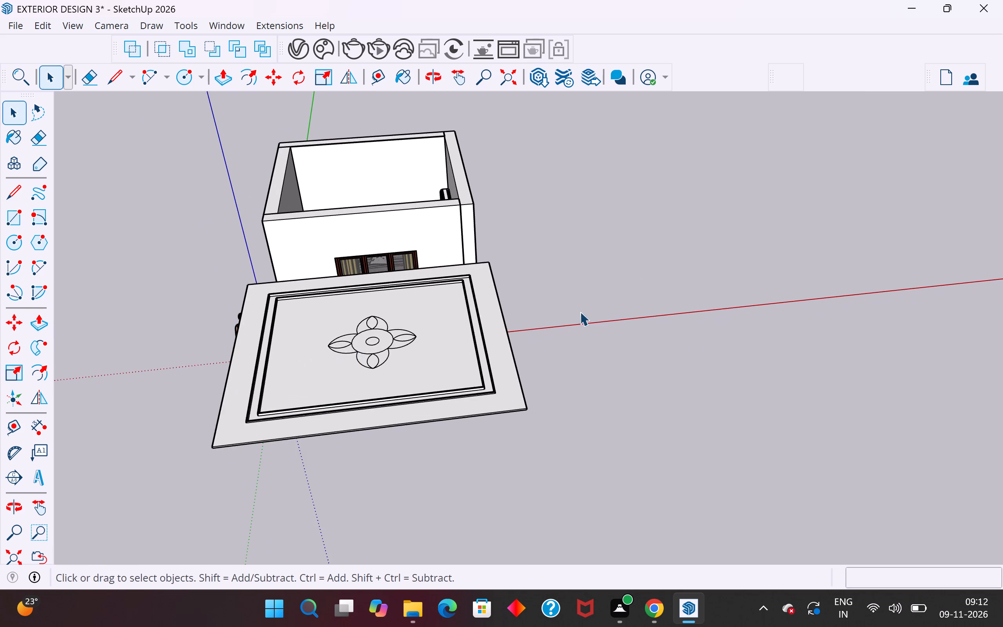
{"action": "middle_click_drag", "start_coordinate": [577, 319], "coordinate": [532, 366]}
{"action": "scroll", "coordinate": [351, 386], "scroll_direction": "up", "scroll_amount": 9}
{"action": "scroll", "coordinate": [355, 294], "scroll_direction": "up", "scroll_amount": 2}
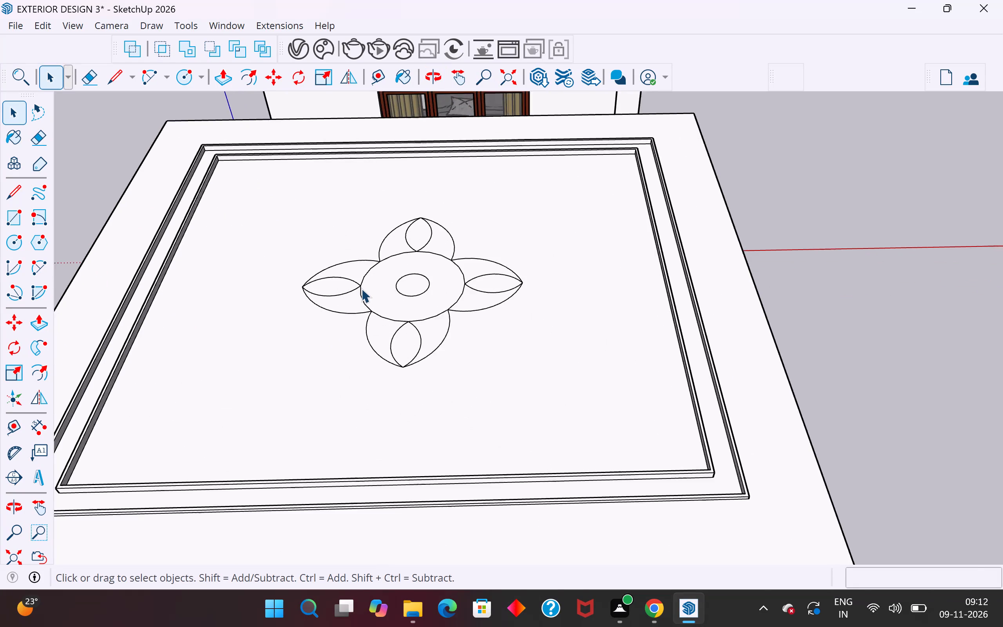
{"action": "scroll", "coordinate": [361, 288], "scroll_direction": "up", "scroll_amount": 2}
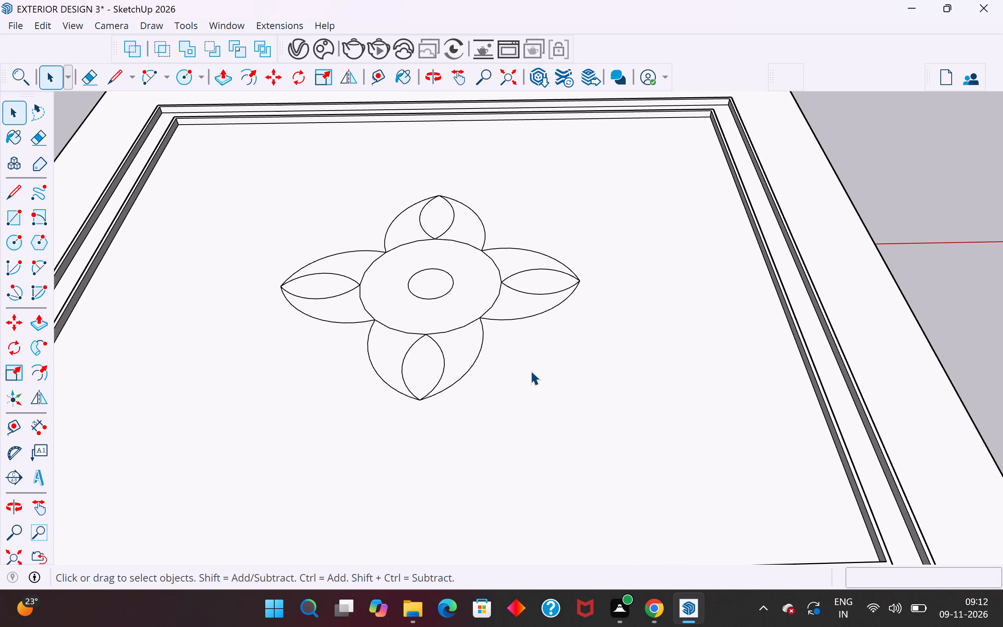
{"action": "middle_click_drag", "start_coordinate": [532, 368], "coordinate": [547, 319]}
{"action": "scroll", "coordinate": [447, 294], "scroll_direction": "up", "scroll_amount": 4}
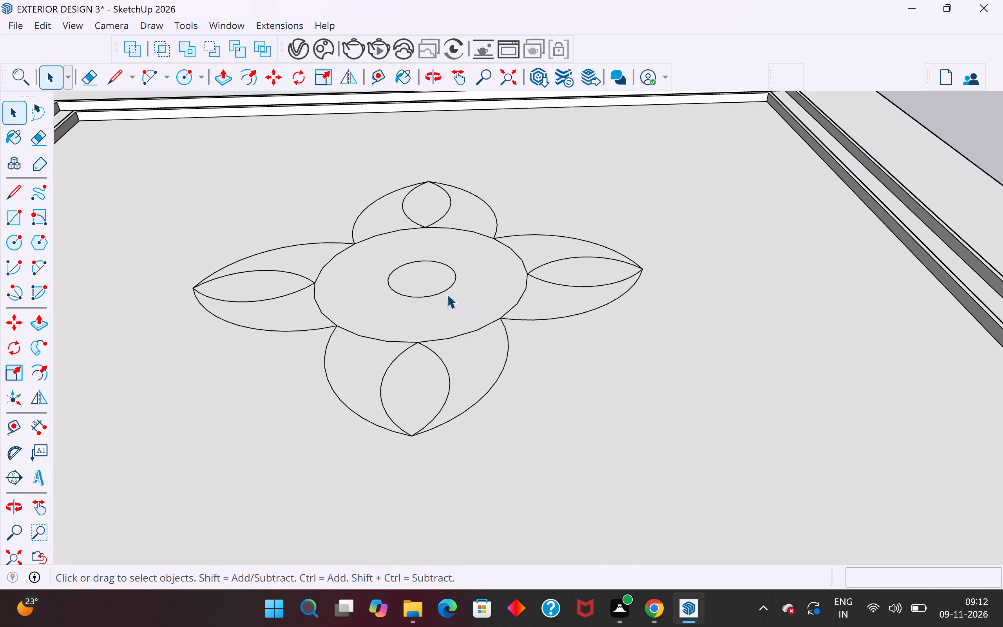
{"action": "left_click", "coordinate": [462, 294]}
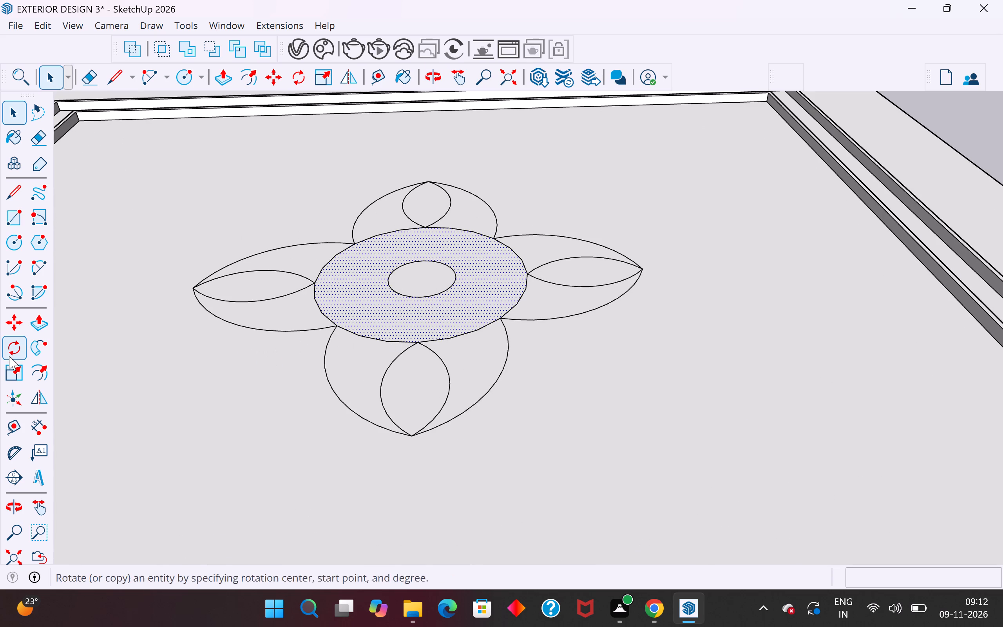
{"action": "left_click", "coordinate": [42, 316]}
{"action": "left_click", "coordinate": [496, 285]}
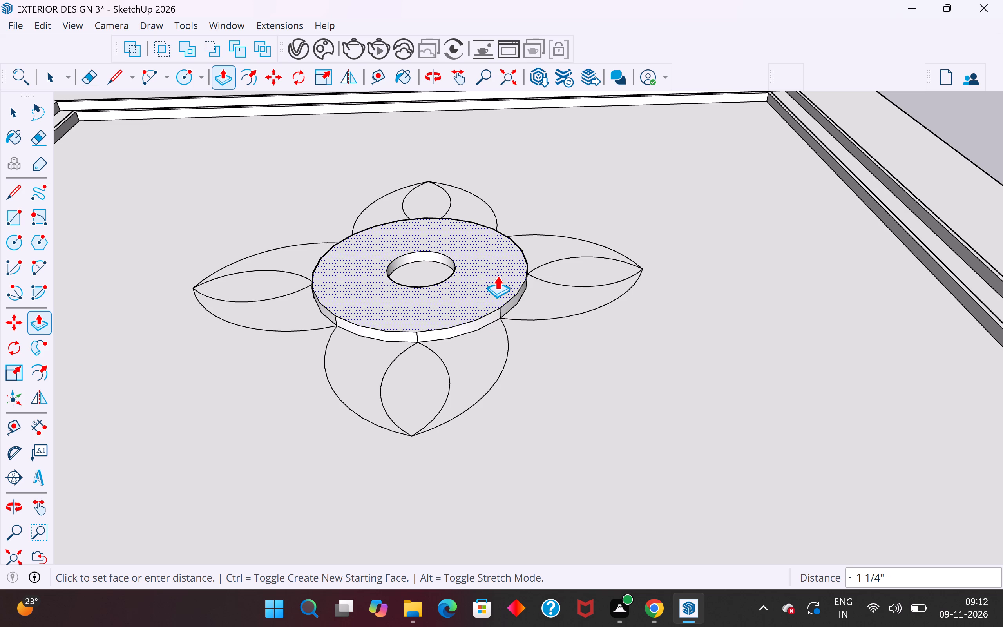
{"action": "left_click", "coordinate": [497, 275]}
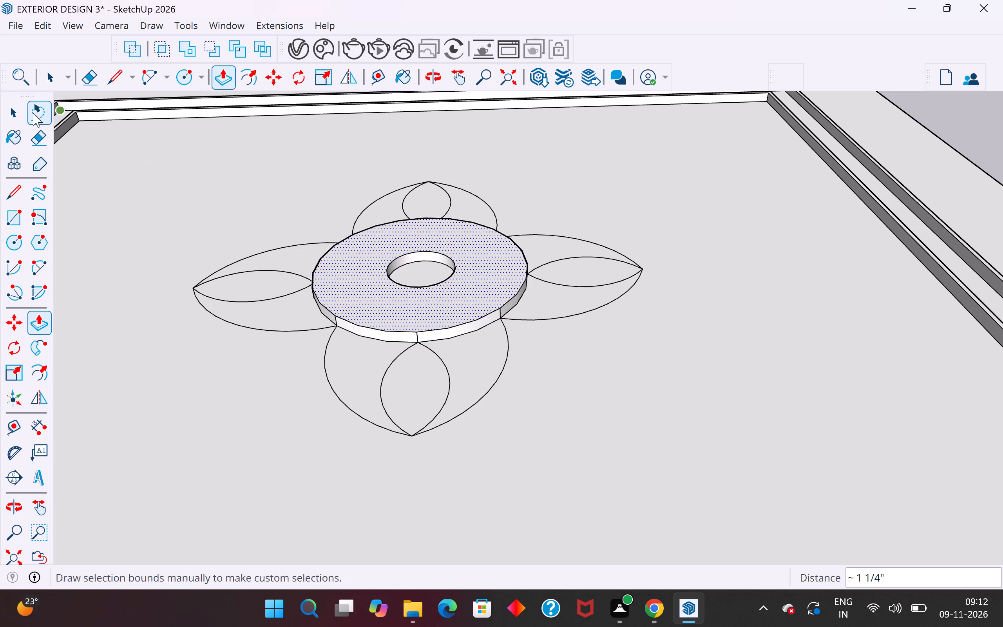
{"action": "left_click", "coordinate": [18, 115]}
{"action": "left_click", "coordinate": [167, 219]}
Raise both faces flanking the inner leaf of the flower's front petal by about 1 1/4", level with the ring.
{"action": "left_click", "coordinate": [467, 350]}
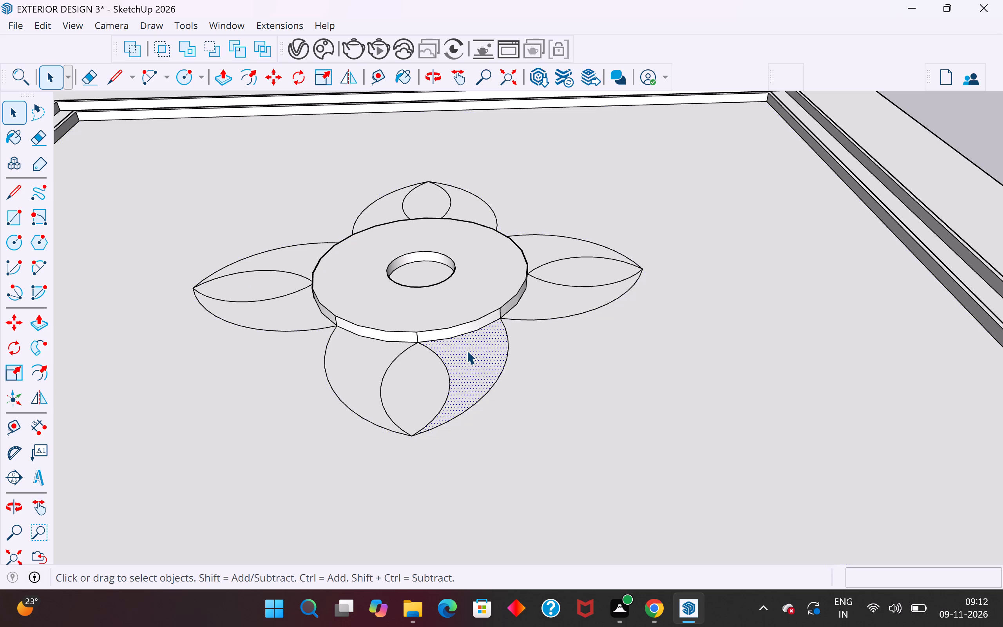
{"action": "left_click", "coordinate": [42, 324]}
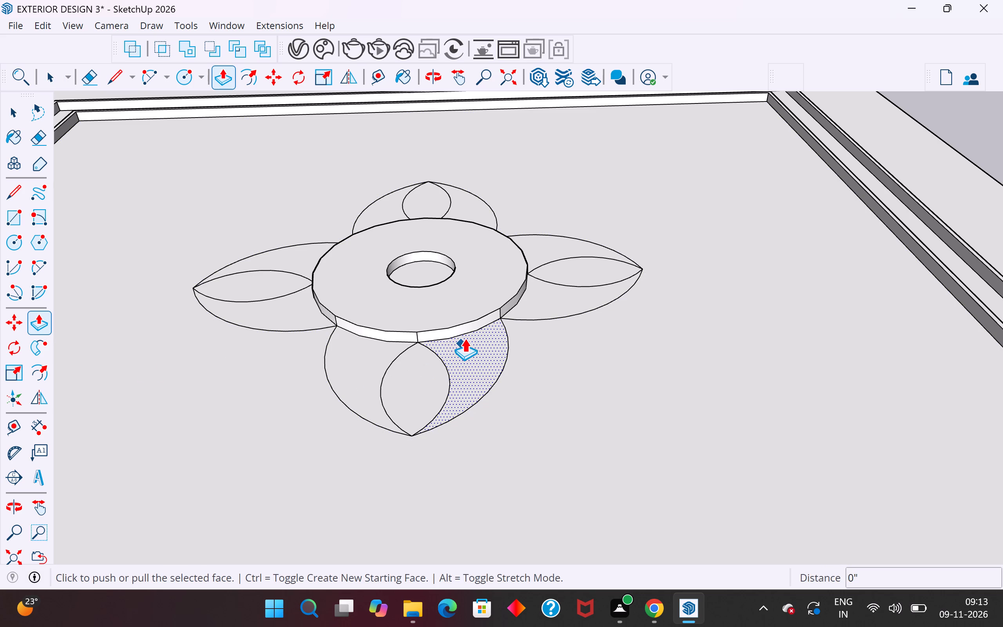
{"action": "left_click", "coordinate": [465, 338]}
{"action": "left_click", "coordinate": [464, 323]}
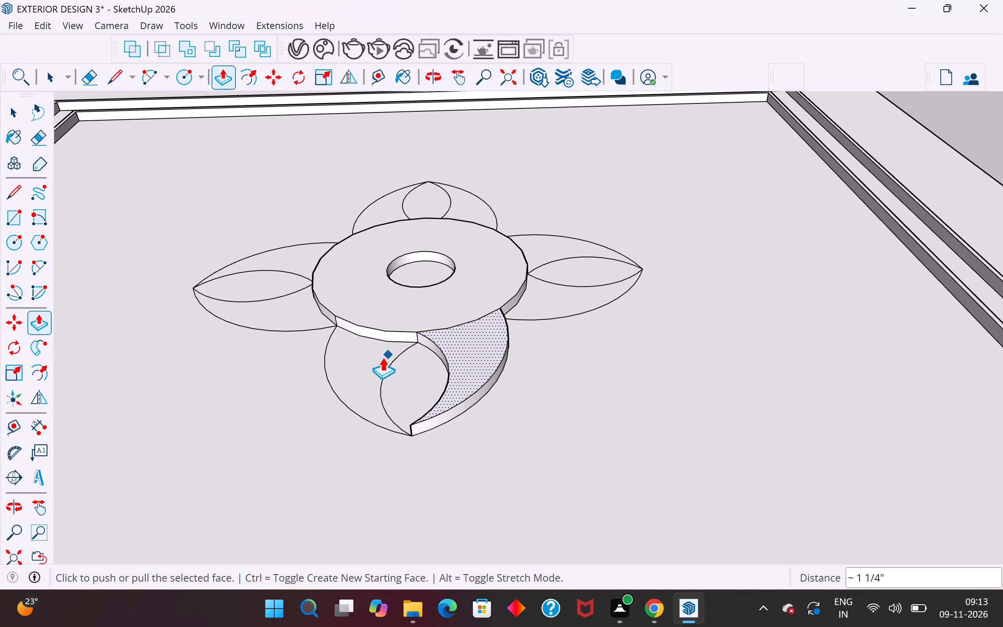
{"action": "left_click", "coordinate": [19, 112]}
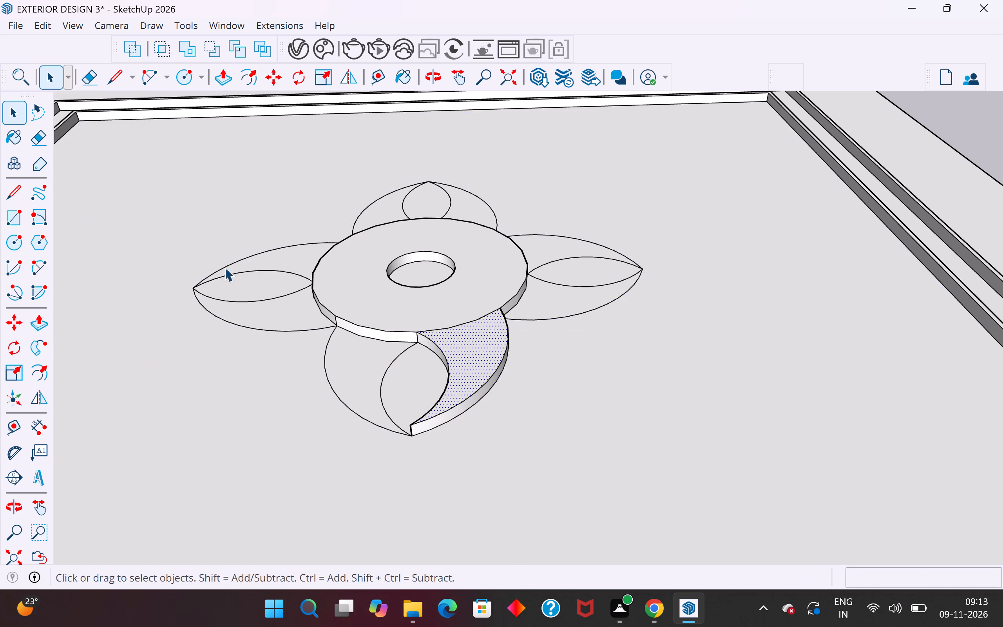
{"action": "left_click", "coordinate": [356, 384]}
{"action": "left_click", "coordinate": [34, 322]}
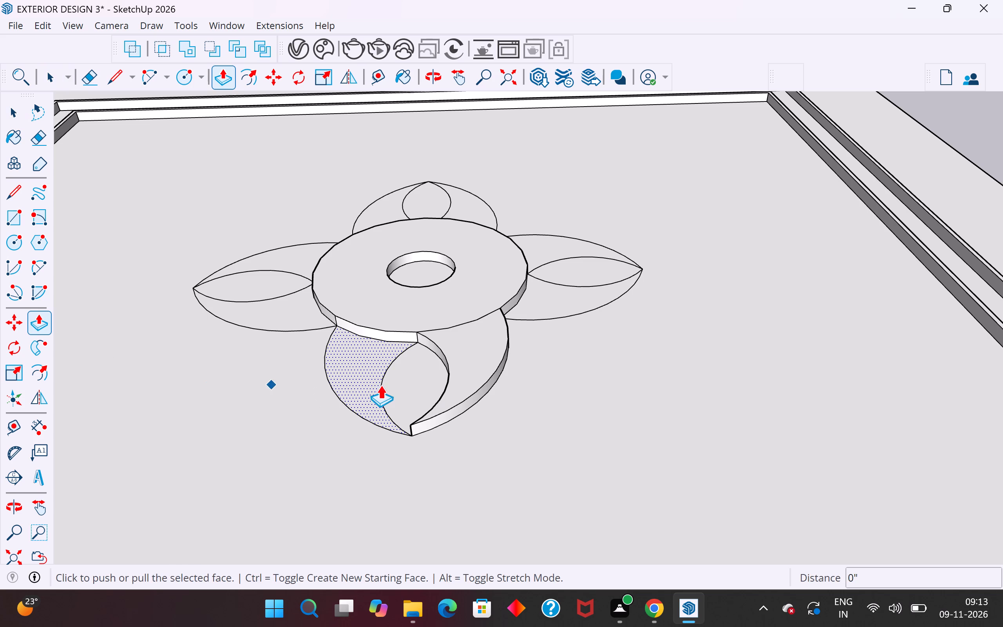
{"action": "left_click", "coordinate": [403, 349]}
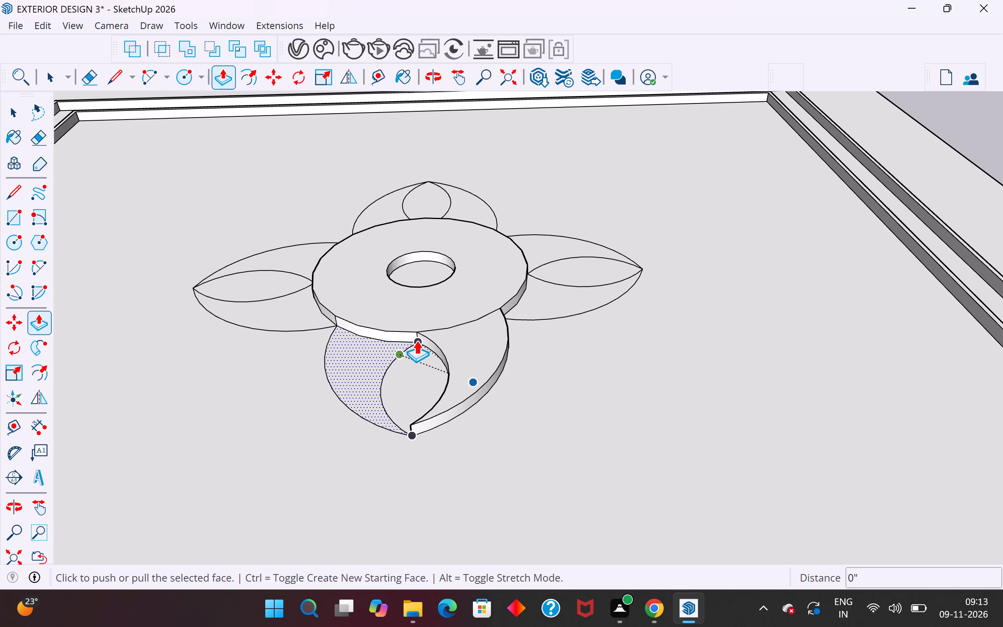
{"action": "left_click", "coordinate": [421, 324]}
{"action": "middle_click_drag", "start_coordinate": [683, 330], "coordinate": [521, 359]}
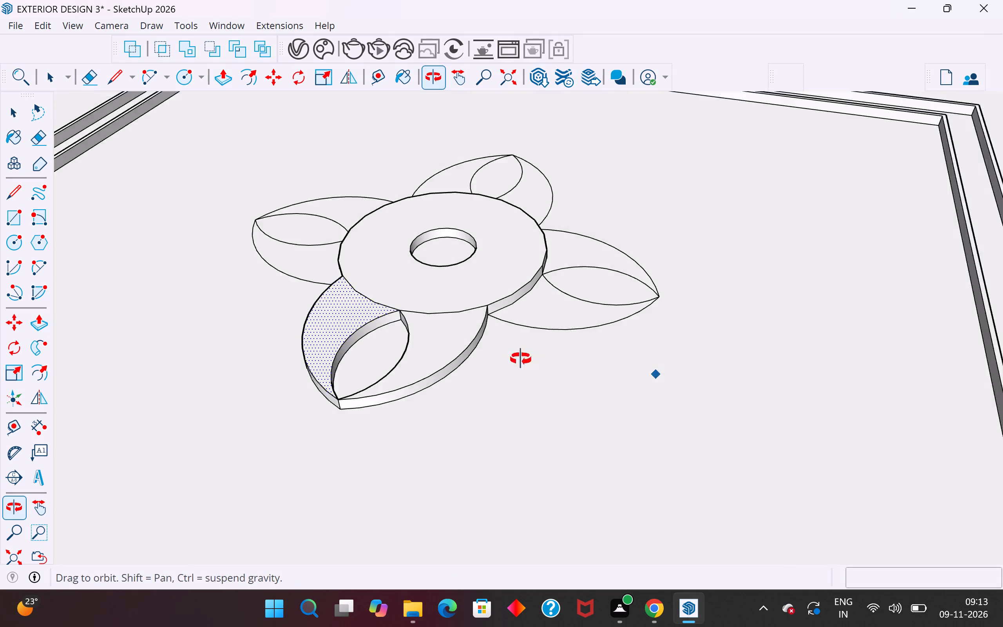
{"action": "middle_click_drag", "start_coordinate": [521, 359], "coordinate": [753, 294]}
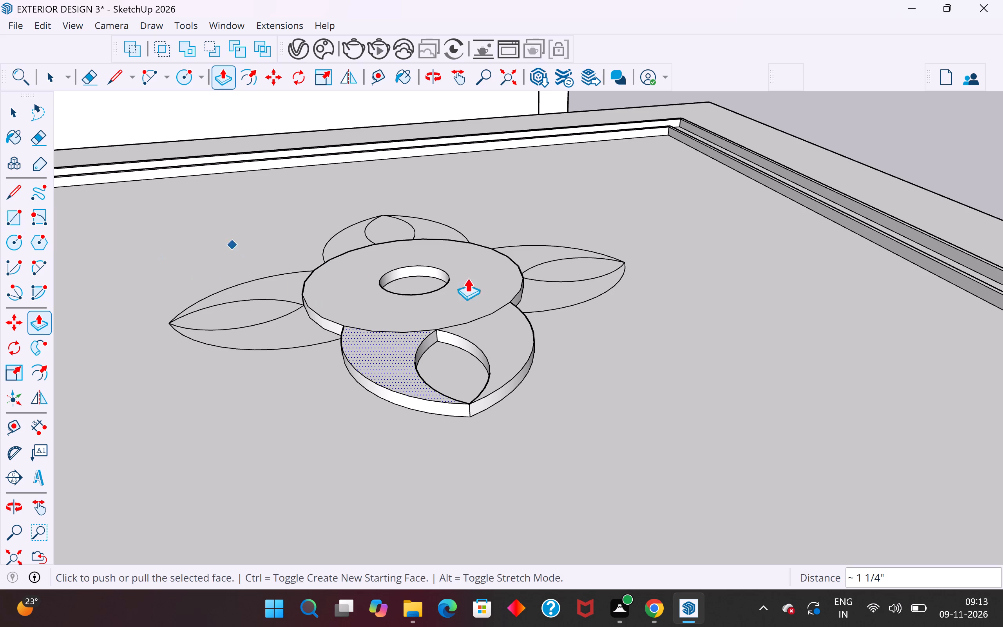
Raise the faces flanking the inner leaves of the other three petals by the same 1 1/4" with Push/Pull.
{"action": "left_click", "coordinate": [16, 112]}
{"action": "left_click", "coordinate": [536, 301]}
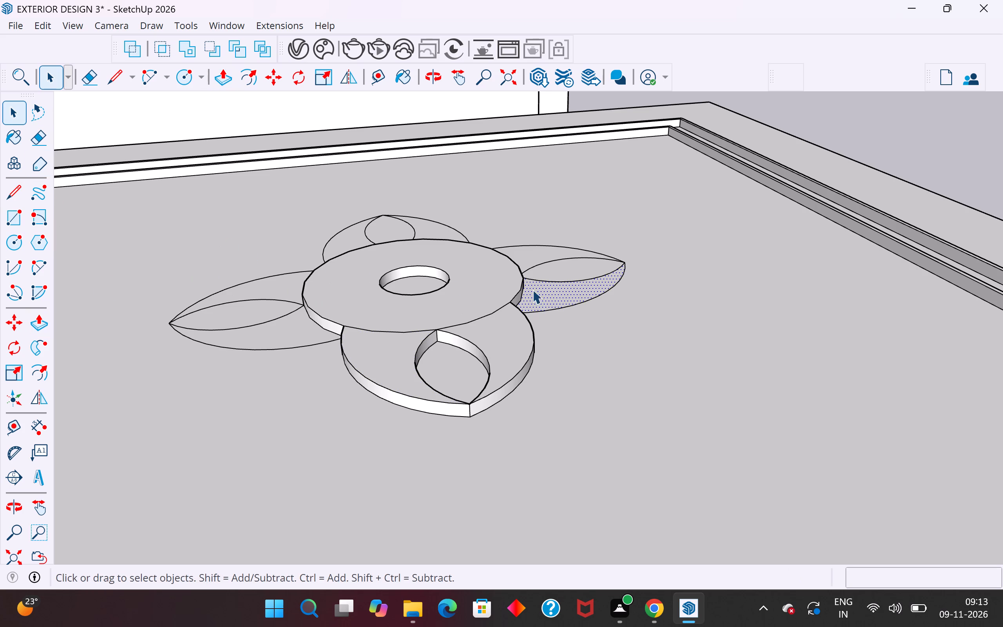
{"action": "left_click", "coordinate": [523, 262]}
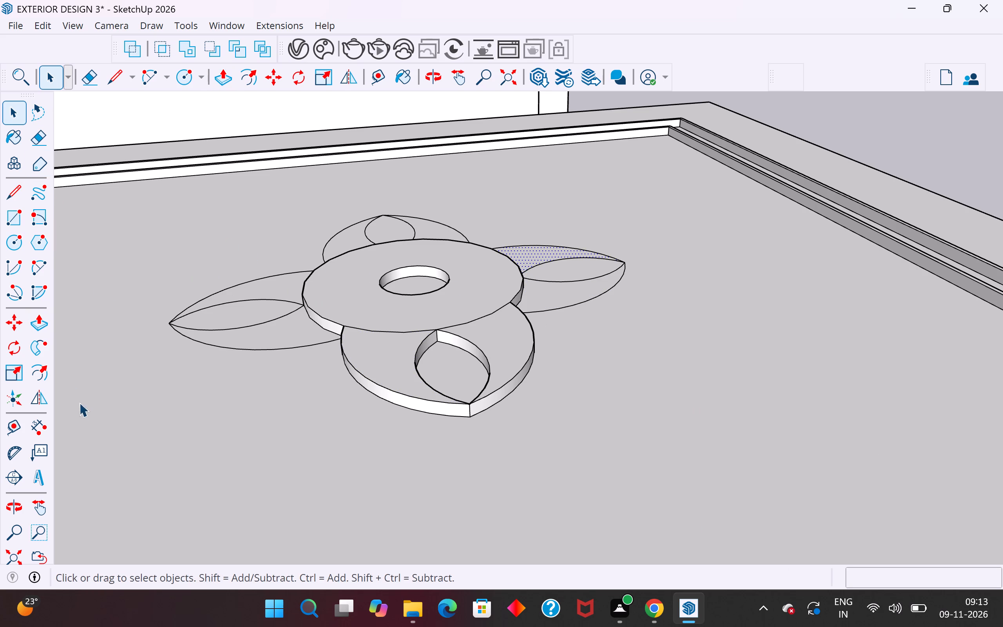
{"action": "left_click", "coordinate": [44, 325]}
{"action": "double_click", "coordinate": [524, 249]}
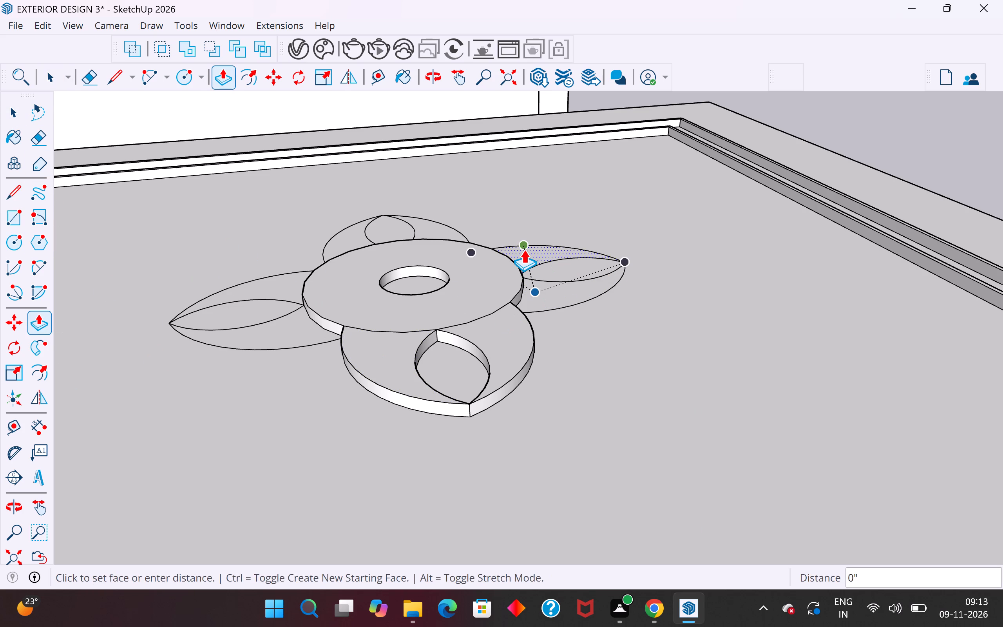
{"action": "double_click", "coordinate": [548, 297]}
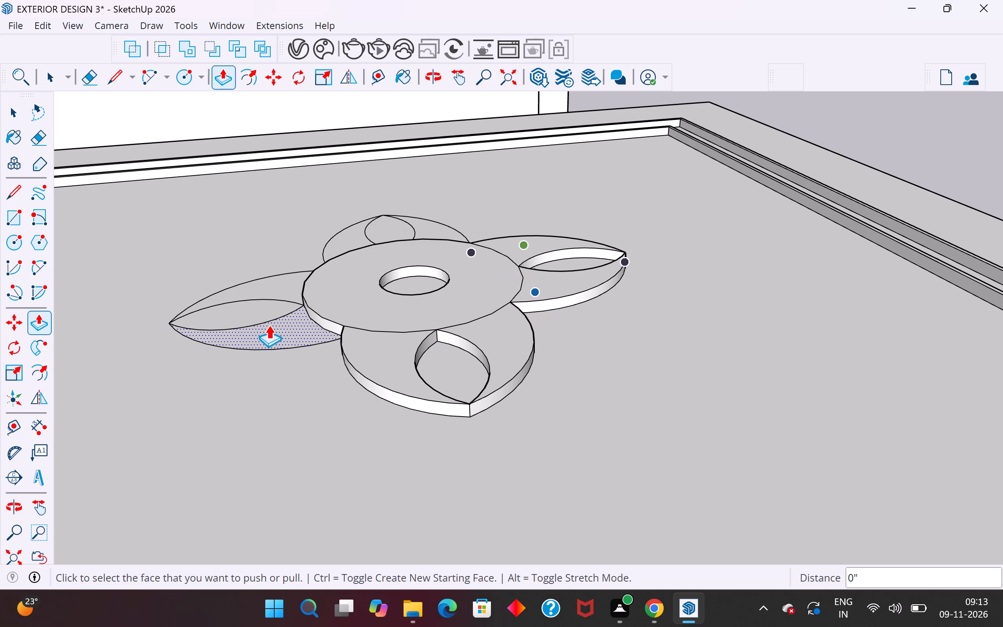
{"action": "double_click", "coordinate": [269, 325]}
{"action": "left_click", "coordinate": [282, 274]}
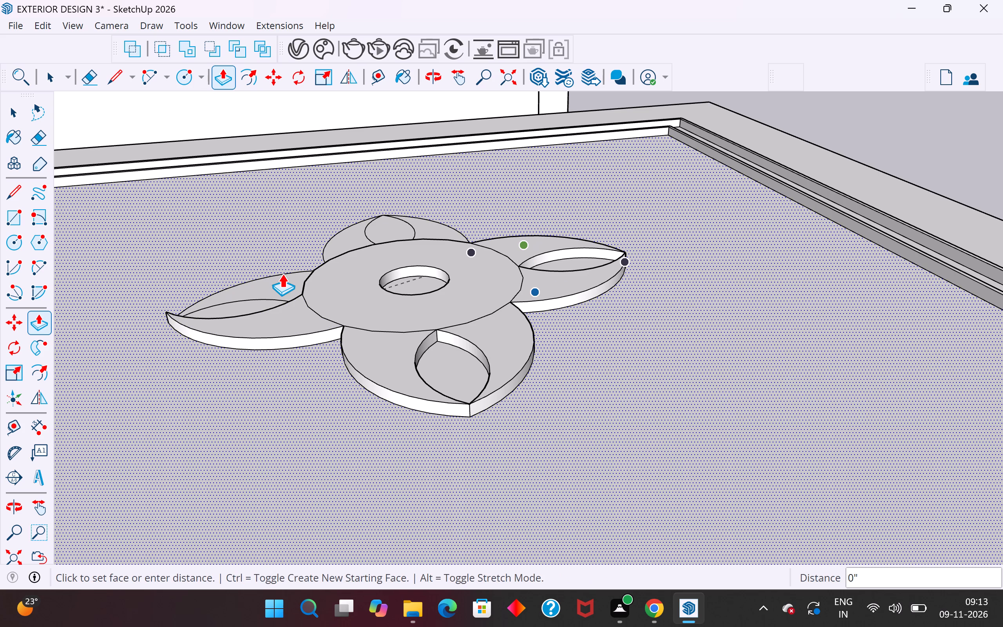
{"action": "key", "text": "Escape"}
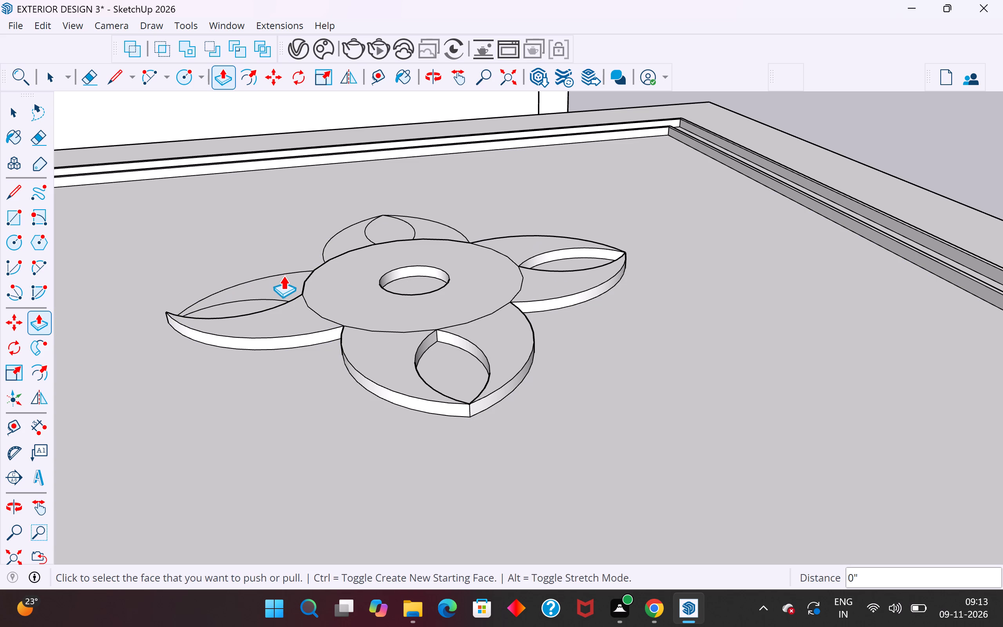
{"action": "double_click", "coordinate": [284, 279]}
{"action": "double_click", "coordinate": [353, 233]}
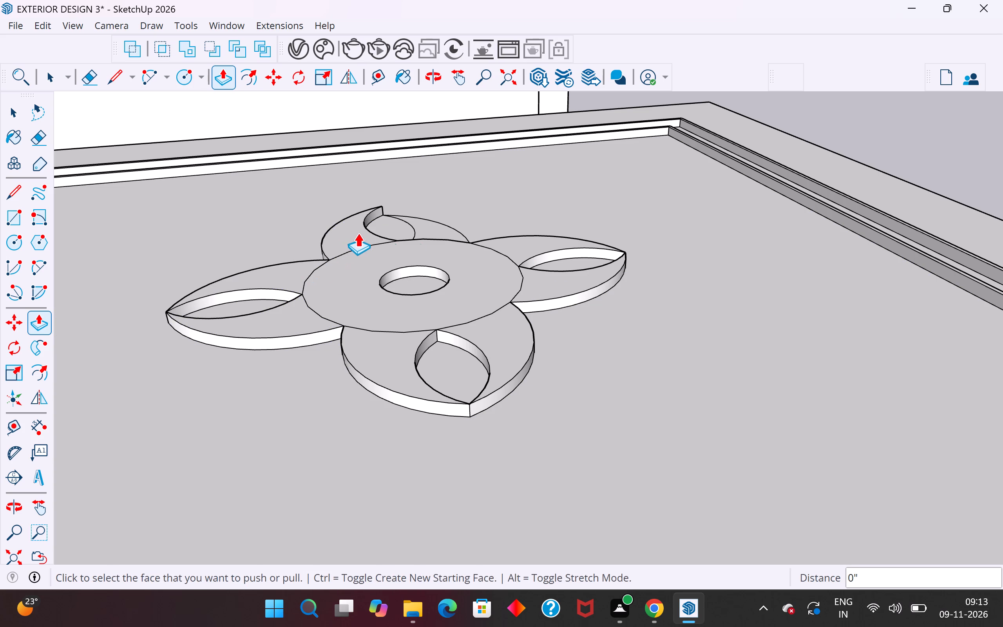
{"action": "double_click", "coordinate": [434, 227]}
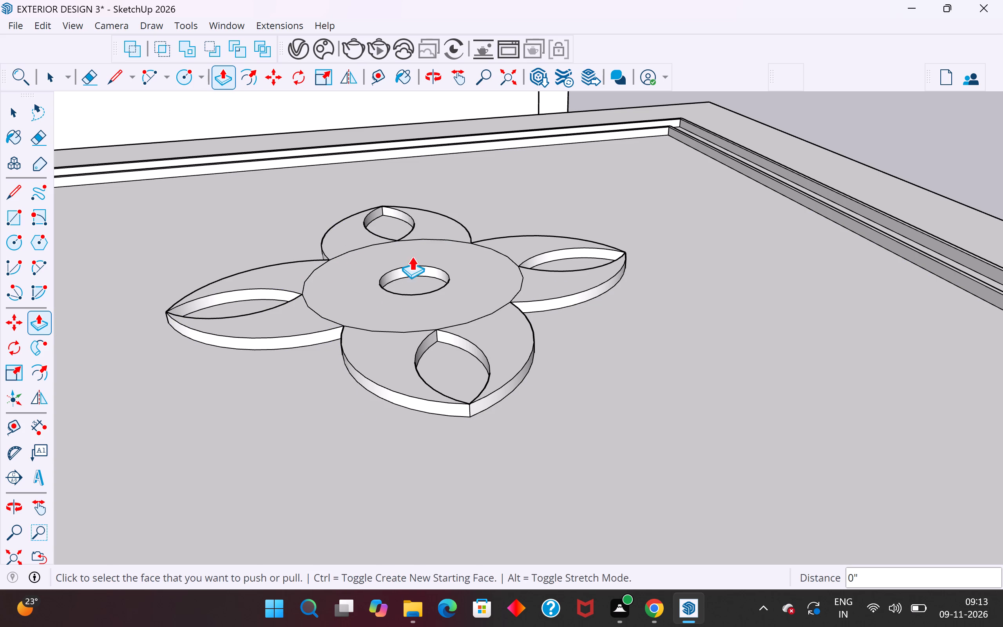
Examine the panel from all sides, including the underside of the flower and the strip corners on its back.
{"action": "scroll", "coordinate": [444, 391], "scroll_direction": "down", "scroll_amount": 5}
{"action": "middle_click_drag", "start_coordinate": [444, 391], "coordinate": [581, 320]}
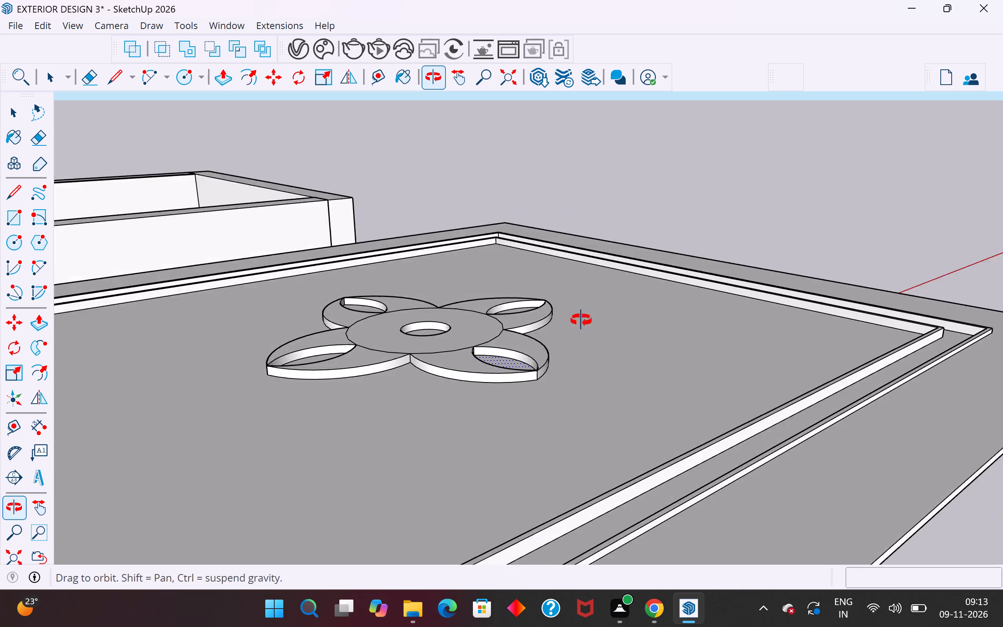
{"action": "middle_click_drag", "start_coordinate": [581, 320], "coordinate": [607, 236]}
{"action": "middle_click_drag", "start_coordinate": [605, 232], "coordinate": [533, 267]}
{"action": "middle_click_drag", "start_coordinate": [543, 426], "coordinate": [429, 263]}
{"action": "scroll", "coordinate": [445, 397], "scroll_direction": "down", "scroll_amount": 3}
{"action": "middle_click_drag", "start_coordinate": [444, 421], "coordinate": [426, 273]}
{"action": "middle_click_drag", "start_coordinate": [458, 452], "coordinate": [444, 288]}
{"action": "middle_click_drag", "start_coordinate": [544, 461], "coordinate": [496, 258]}
{"action": "middle_click_drag", "start_coordinate": [483, 450], "coordinate": [382, 343]}
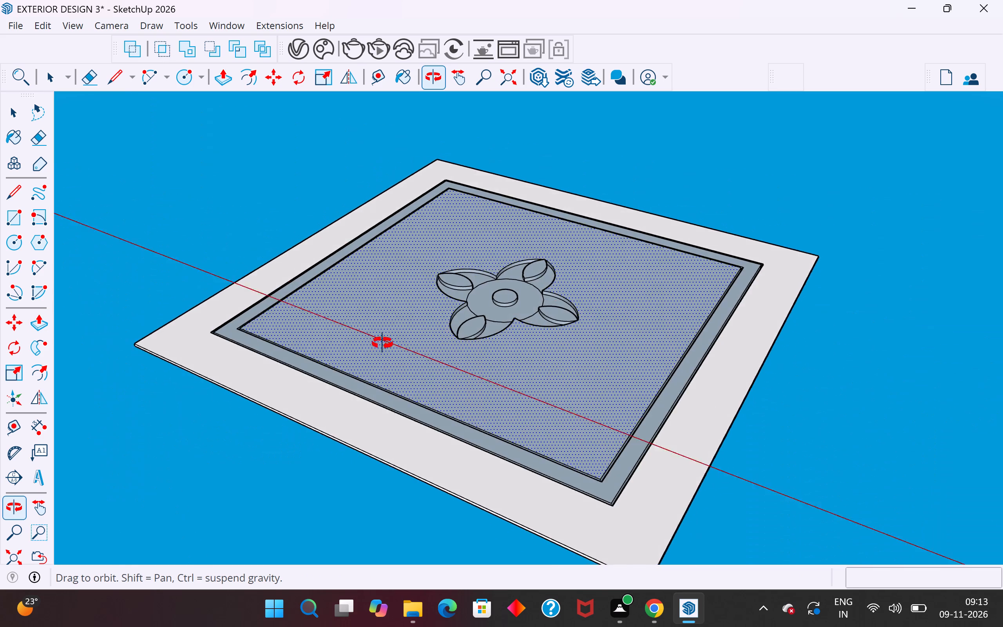
{"action": "middle_click_drag", "start_coordinate": [382, 343], "coordinate": [309, 342]}
{"action": "middle_click_drag", "start_coordinate": [588, 458], "coordinate": [435, 365]}
{"action": "middle_click_drag", "start_coordinate": [578, 441], "coordinate": [569, 436]}
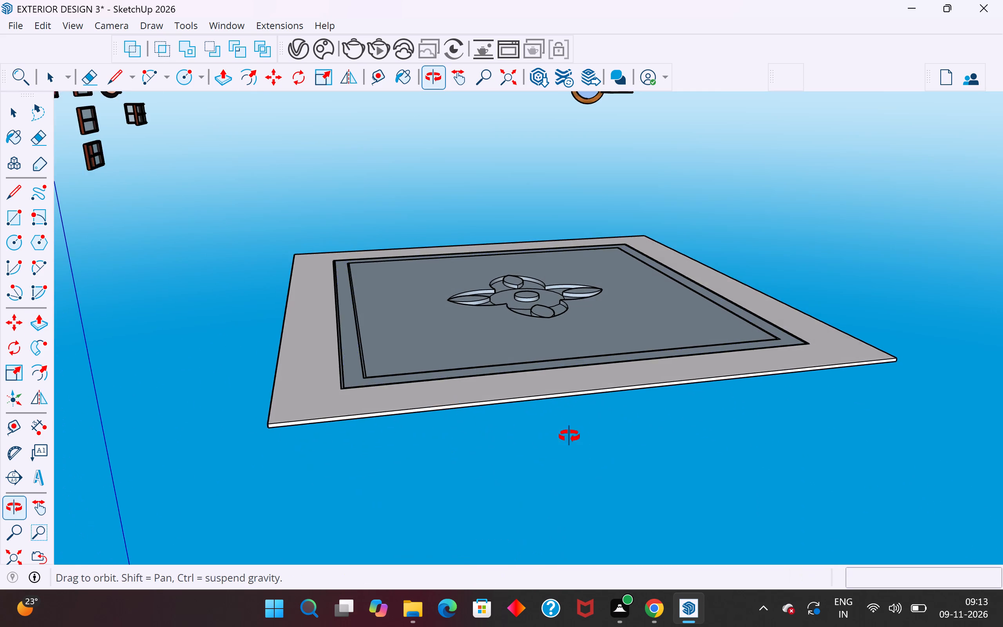
{"action": "middle_click_drag", "start_coordinate": [569, 436], "coordinate": [494, 497]}
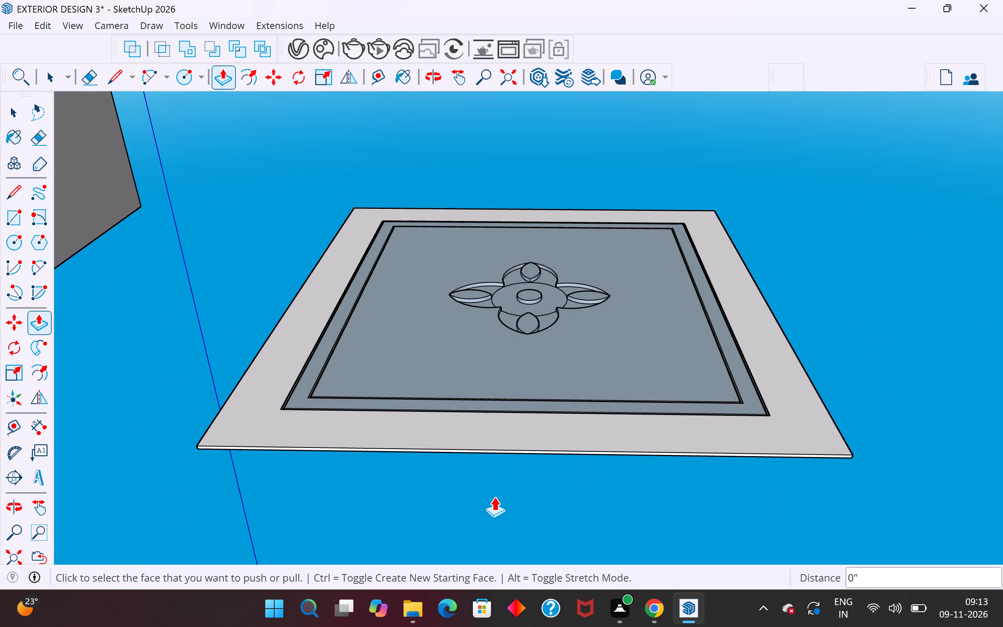
{"action": "middle_click_drag", "start_coordinate": [485, 452], "coordinate": [490, 511]}
{"action": "scroll", "coordinate": [330, 459], "scroll_direction": "up", "scroll_amount": 14}
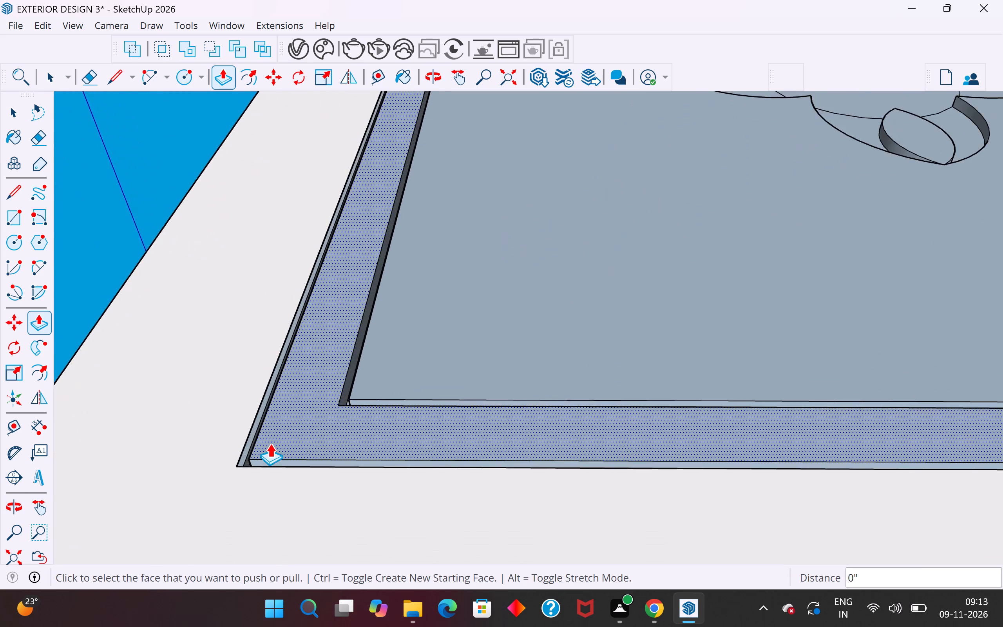
{"action": "scroll", "coordinate": [270, 443], "scroll_direction": "up", "scroll_amount": 4}
{"action": "left_click", "coordinate": [17, 111]}
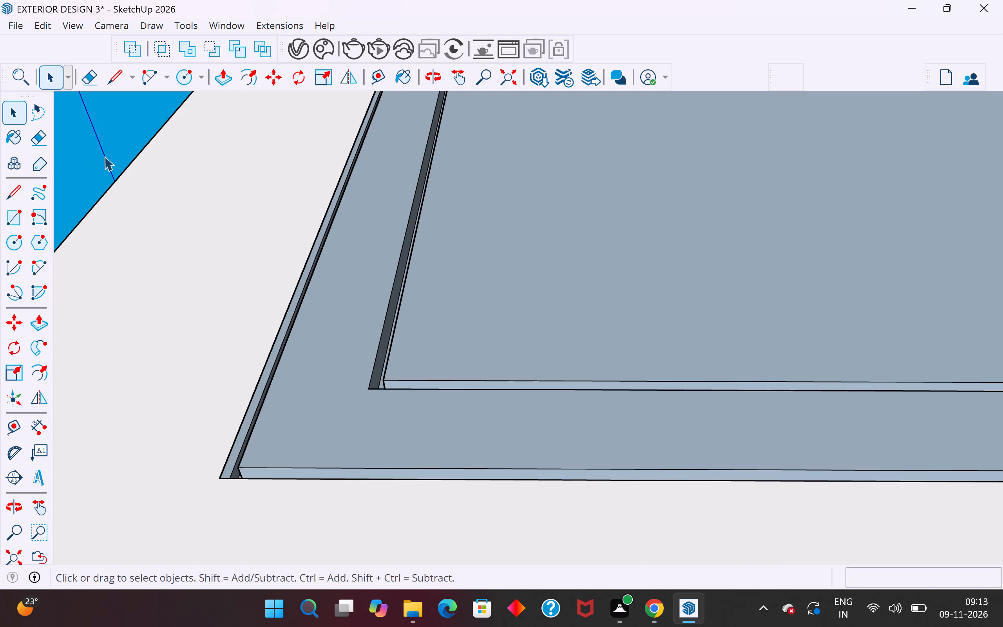
Examine the panel's strips and central flower from above and from the underside.
{"action": "left_click", "coordinate": [104, 156]}
{"action": "scroll", "coordinate": [347, 246], "scroll_direction": "down", "scroll_amount": 5}
{"action": "middle_click_drag", "start_coordinate": [393, 335], "coordinate": [475, 266]}
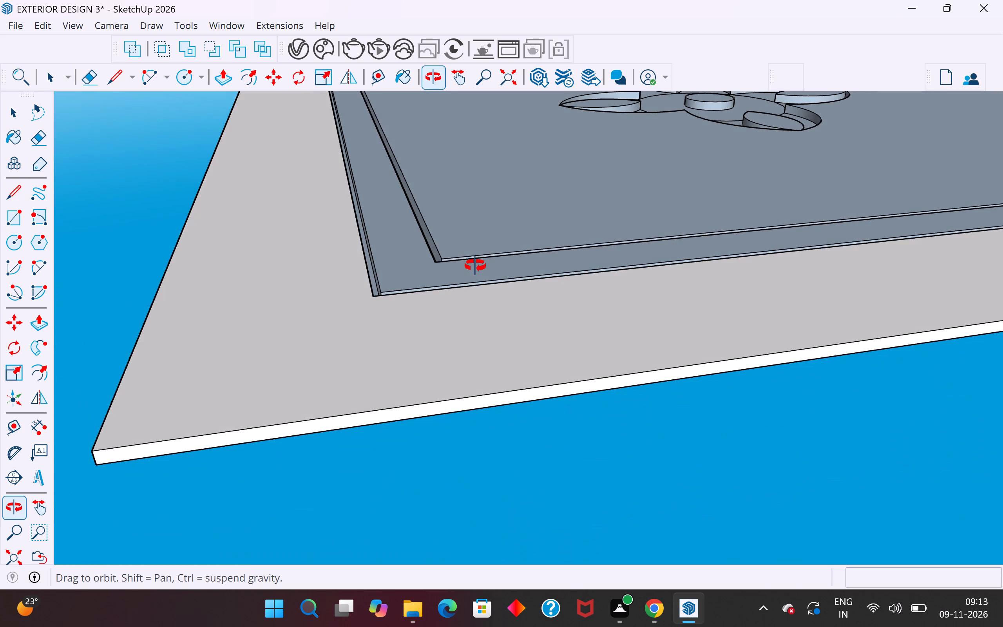
{"action": "middle_click_drag", "start_coordinate": [475, 266], "coordinate": [333, 260]}
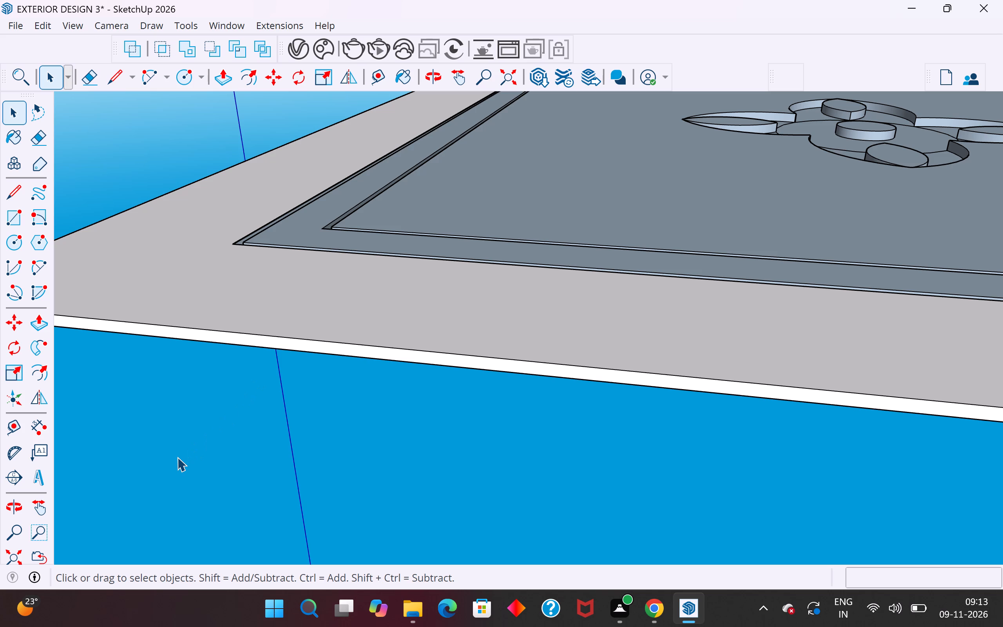
{"action": "middle_click_drag", "start_coordinate": [210, 395], "coordinate": [328, 471]}
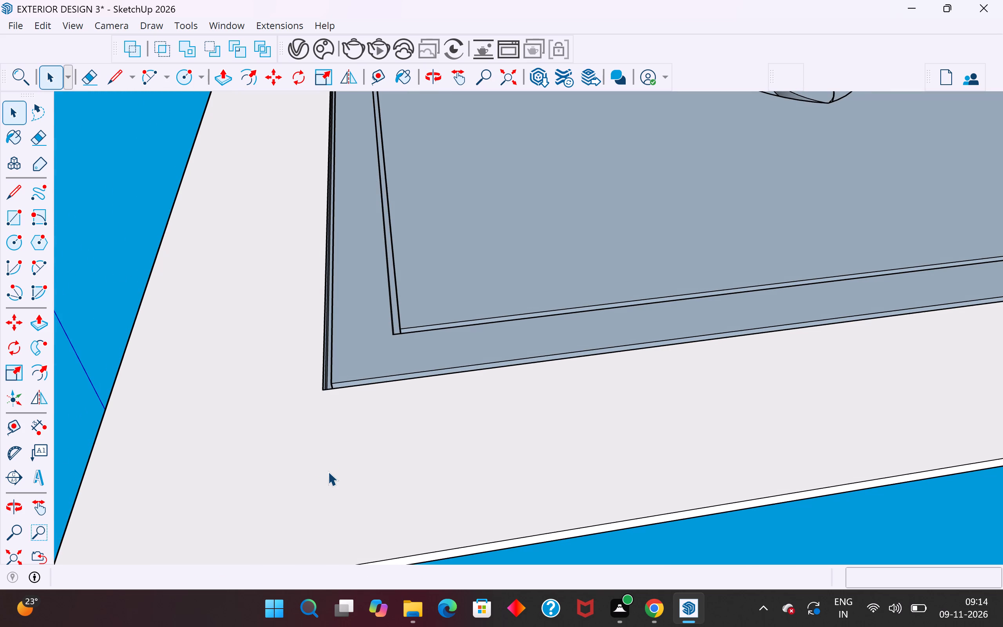
{"action": "scroll", "coordinate": [328, 471], "scroll_direction": "down", "scroll_amount": 3}
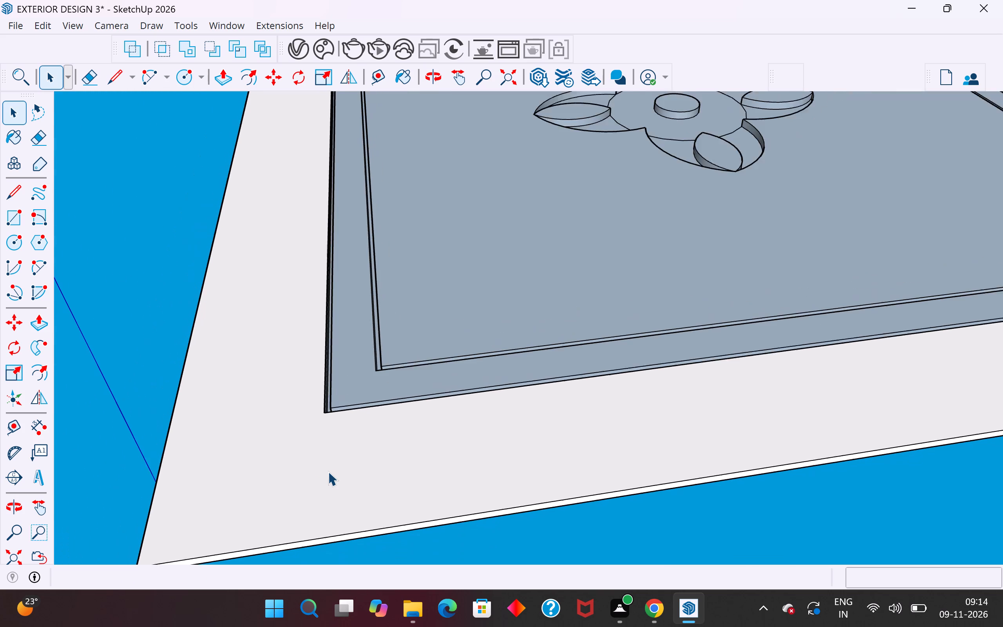
{"action": "scroll", "coordinate": [328, 471], "scroll_direction": "down", "scroll_amount": 10}
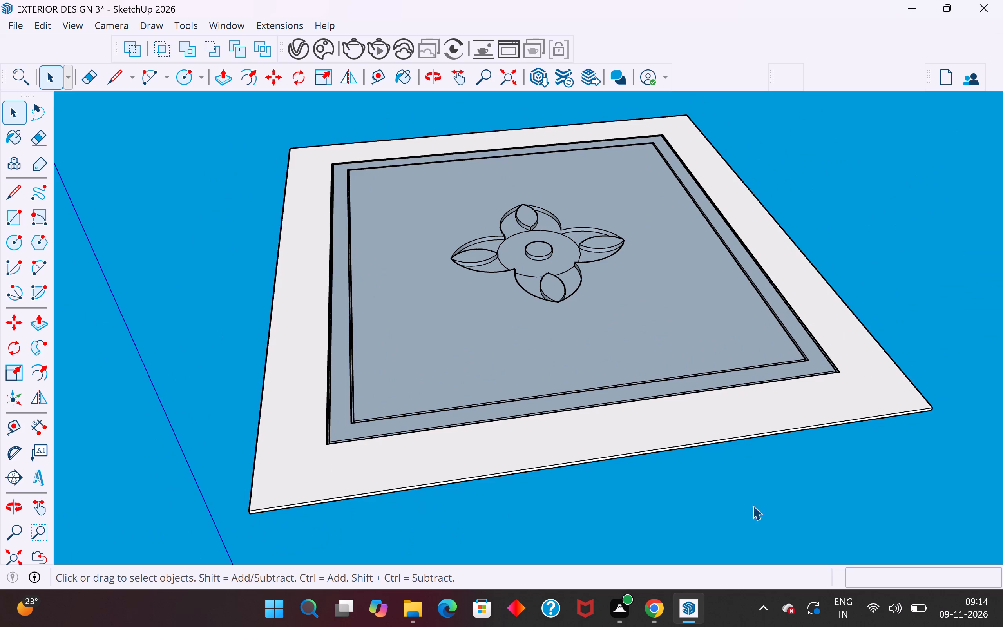
{"action": "middle_click_drag", "start_coordinate": [800, 377], "coordinate": [608, 330]}
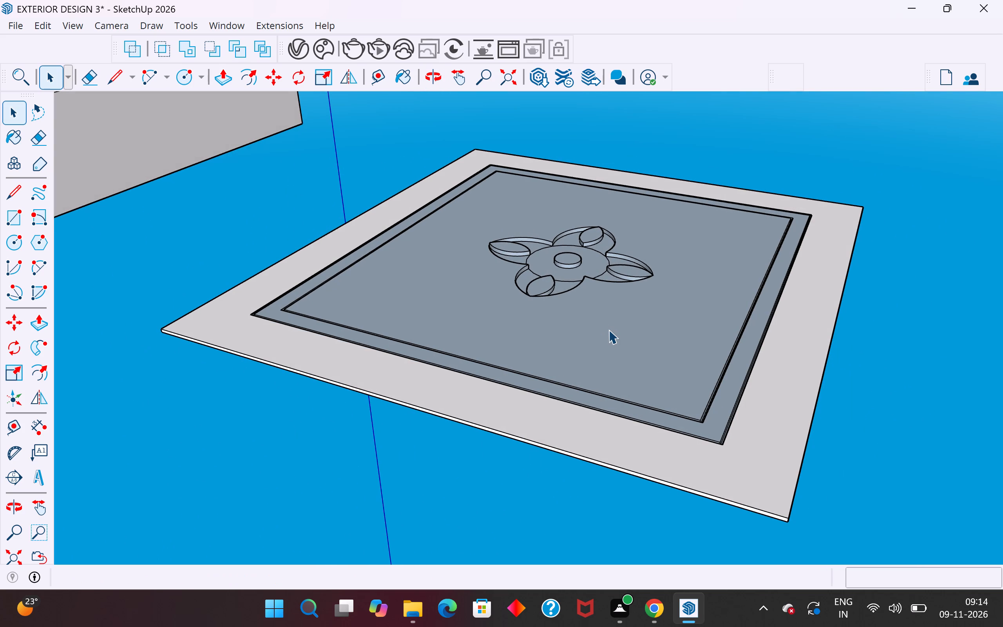
{"action": "scroll", "coordinate": [410, 281], "scroll_direction": "down", "scroll_amount": 3}
{"action": "middle_click_drag", "start_coordinate": [380, 285], "coordinate": [476, 315]}
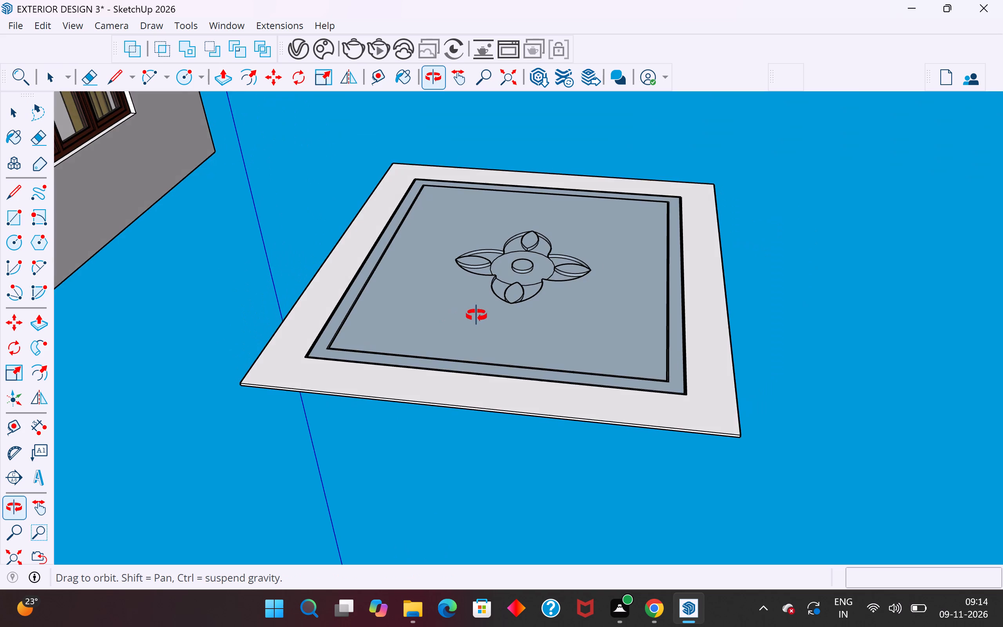
{"action": "middle_click_drag", "start_coordinate": [476, 315], "coordinate": [554, 315]}
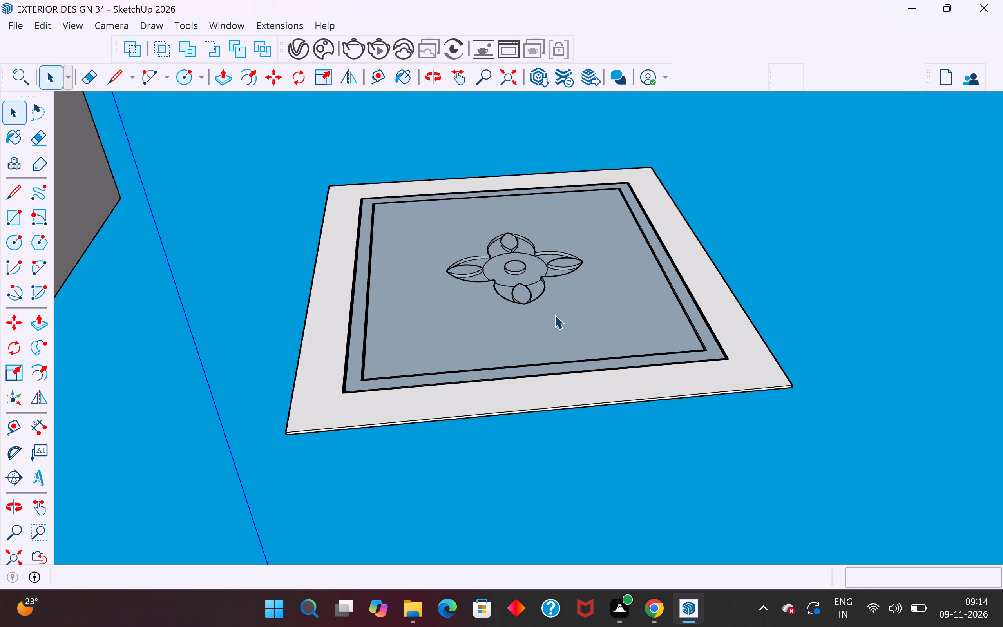
{"action": "middle_click_drag", "start_coordinate": [549, 382], "coordinate": [478, 278]}
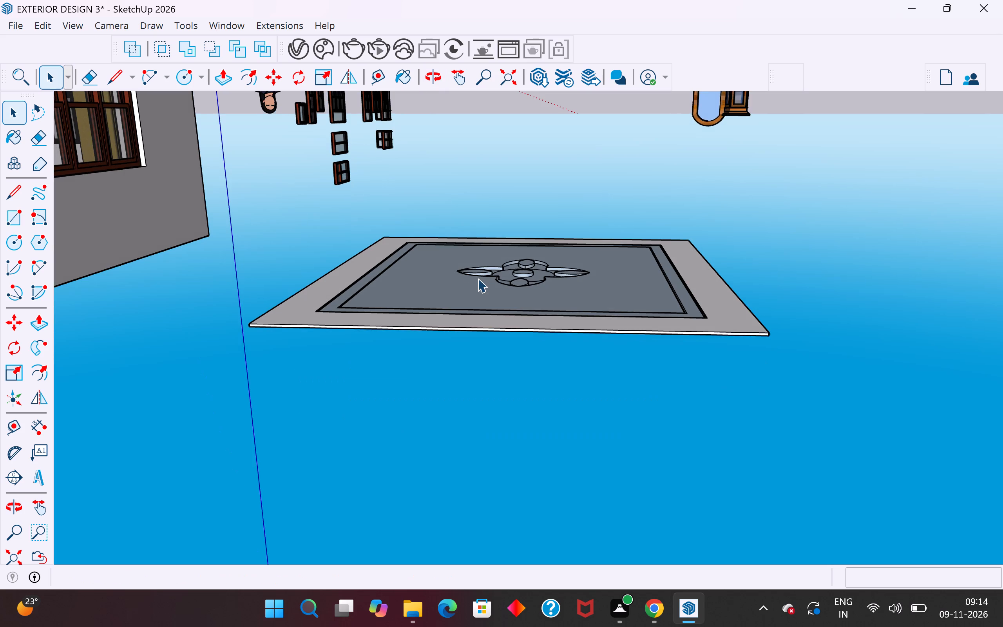
{"action": "scroll", "coordinate": [478, 283], "scroll_direction": "up", "scroll_amount": 6}
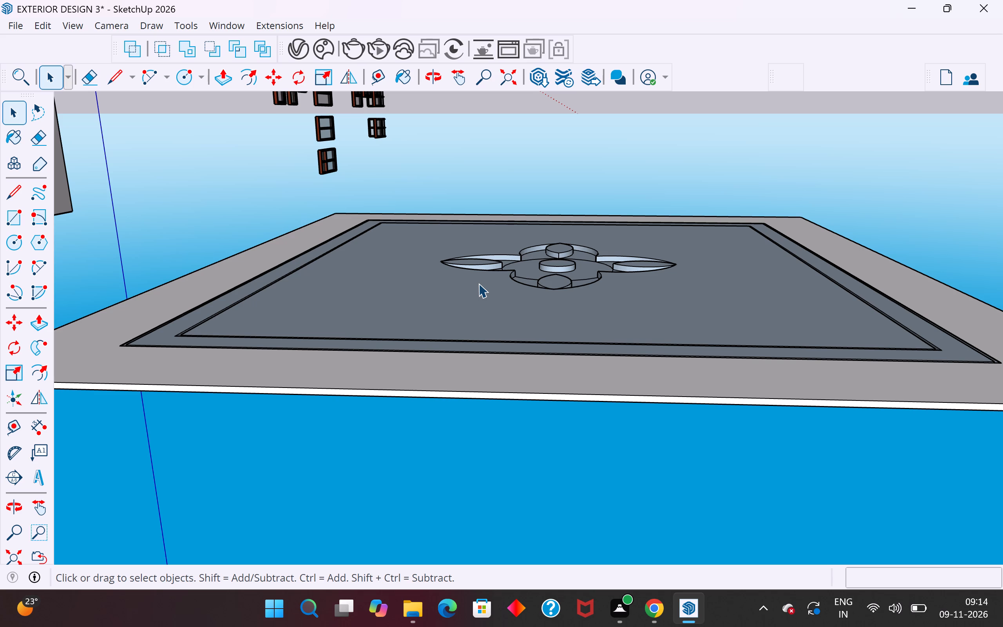
{"action": "scroll", "coordinate": [467, 324], "scroll_direction": "down", "scroll_amount": 4}
{"action": "scroll", "coordinate": [563, 353], "scroll_direction": "down", "scroll_amount": 4}
{"action": "middle_click_drag", "start_coordinate": [588, 313], "coordinate": [597, 345]}
{"action": "scroll", "coordinate": [596, 334], "scroll_direction": "down", "scroll_amount": 1}
{"action": "middle_click_drag", "start_coordinate": [570, 468], "coordinate": [558, 426]}
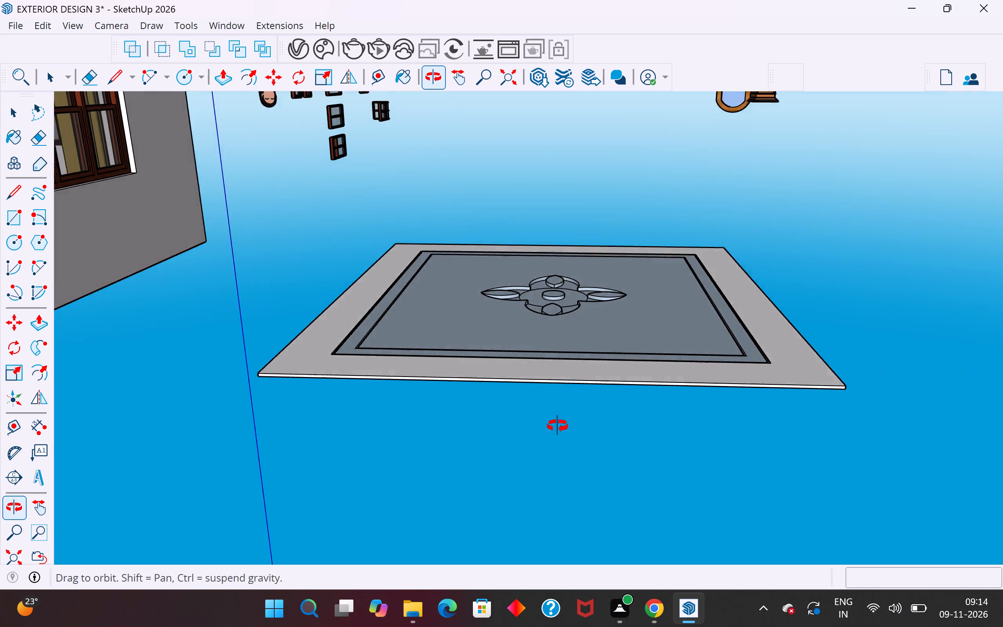
{"action": "middle_click_drag", "start_coordinate": [558, 426], "coordinate": [565, 261]}
{"action": "middle_click_drag", "start_coordinate": [550, 426], "coordinate": [546, 260]}
{"action": "middle_click_drag", "start_coordinate": [545, 350], "coordinate": [547, 192]}
{"action": "middle_click_drag", "start_coordinate": [541, 343], "coordinate": [518, 203]}
{"action": "middle_click_drag", "start_coordinate": [503, 419], "coordinate": [486, 242]}
{"action": "middle_click_drag", "start_coordinate": [452, 426], "coordinate": [454, 330]}
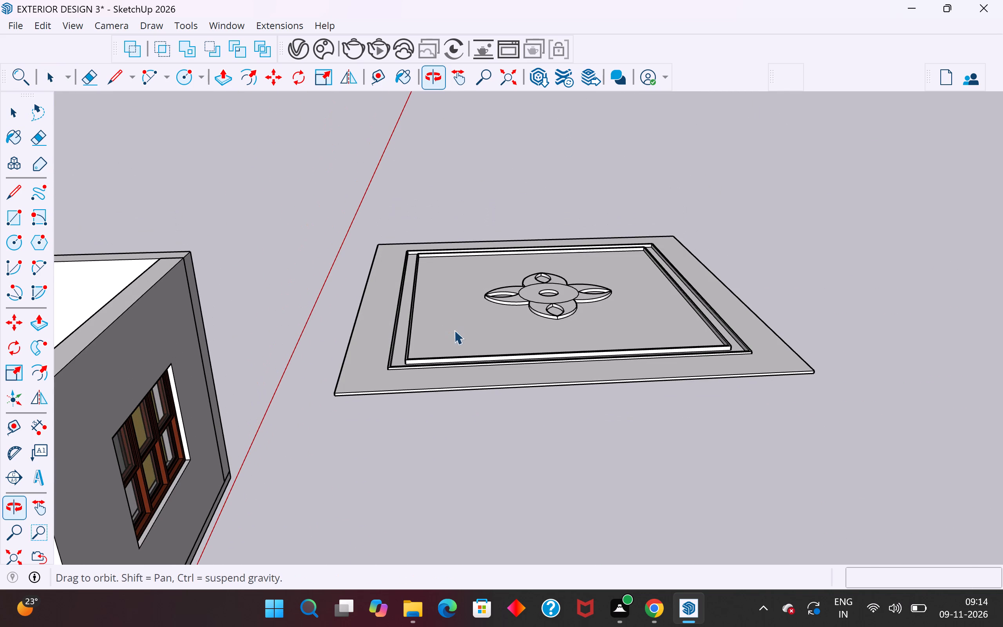
{"action": "scroll", "coordinate": [449, 365], "scroll_direction": "up", "scroll_amount": 5}
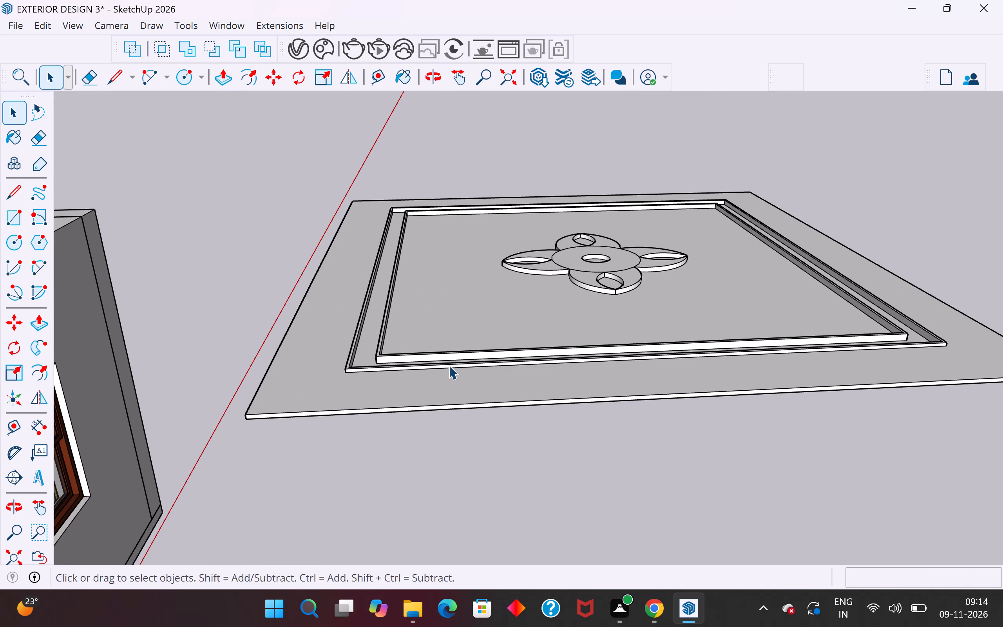
{"action": "middle_click_drag", "start_coordinate": [449, 365], "coordinate": [447, 318]}
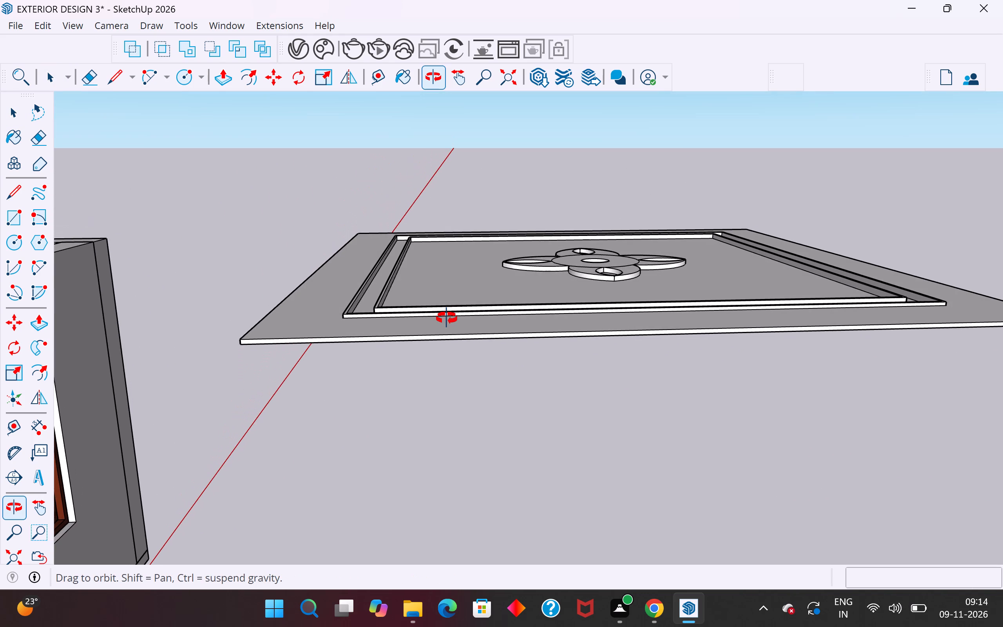
{"action": "middle_click_drag", "start_coordinate": [447, 318], "coordinate": [434, 232]}
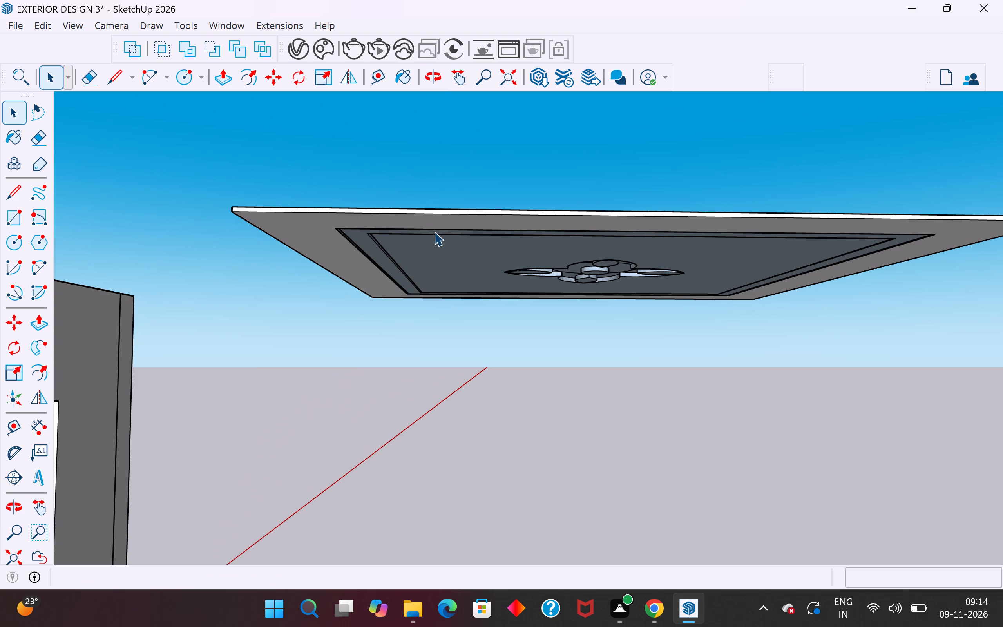
{"action": "middle_click_drag", "start_coordinate": [434, 232], "coordinate": [452, 210]}
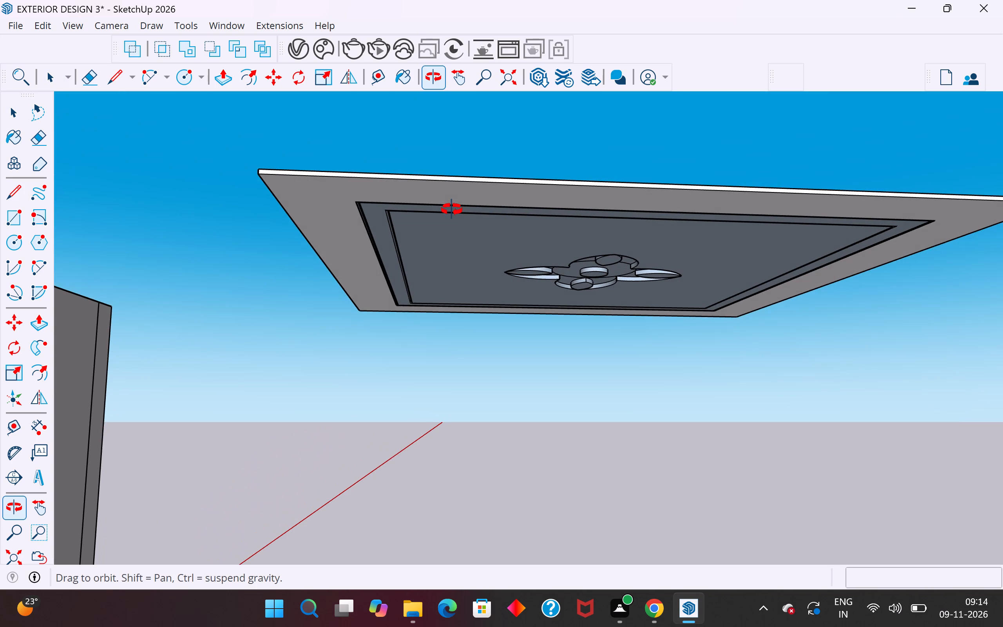
{"action": "middle_click_drag", "start_coordinate": [452, 210], "coordinate": [443, 374]}
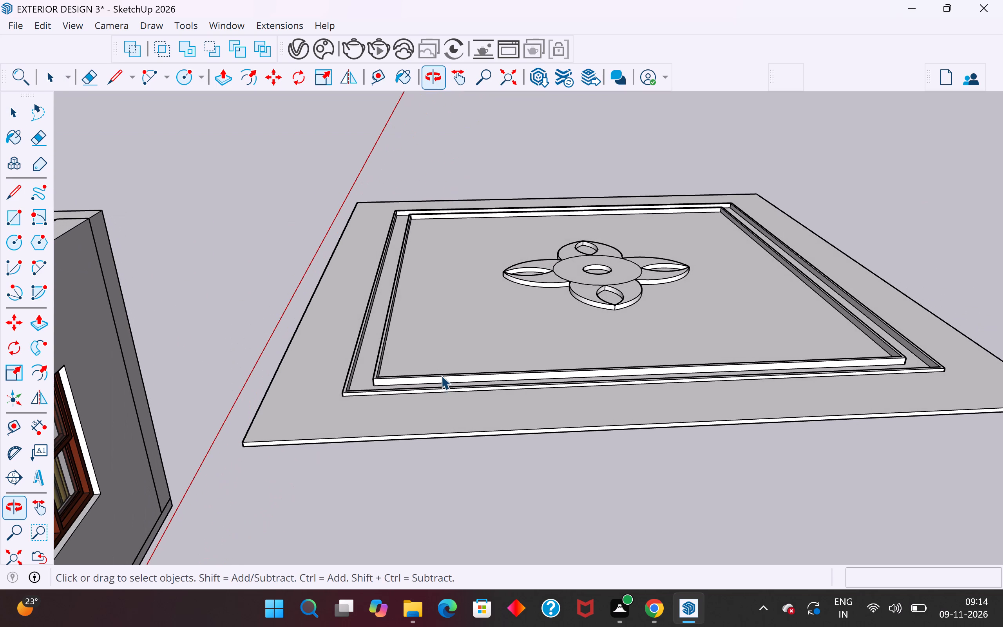
Inspect the channel between the two raised rectangular strips from both sides of the panel.
{"action": "scroll", "coordinate": [349, 379], "scroll_direction": "up", "scroll_amount": 2}
{"action": "left_click", "coordinate": [369, 371]}
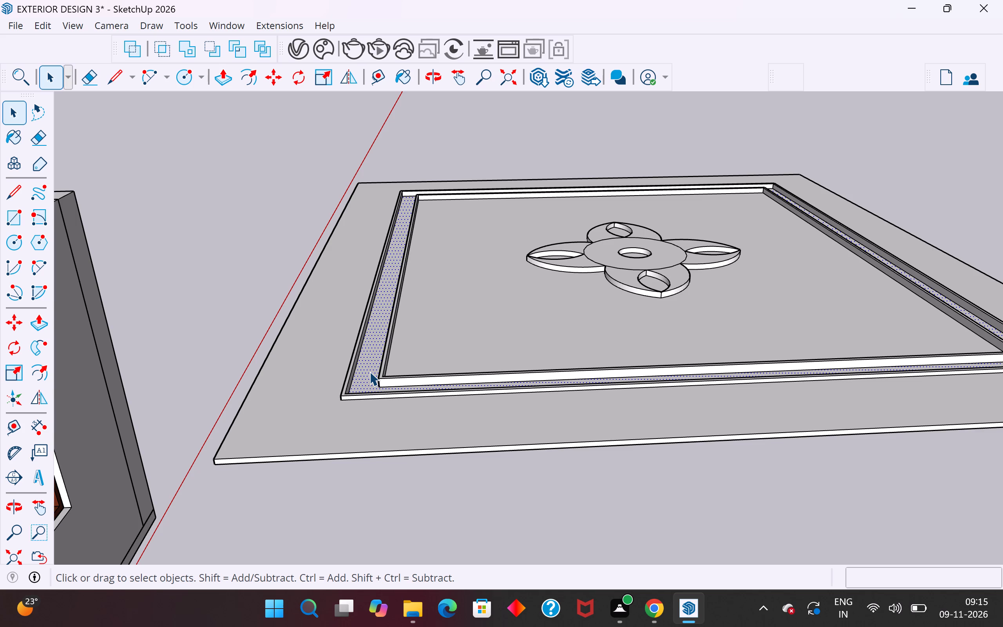
{"action": "scroll", "coordinate": [369, 371], "scroll_direction": "up", "scroll_amount": 8}
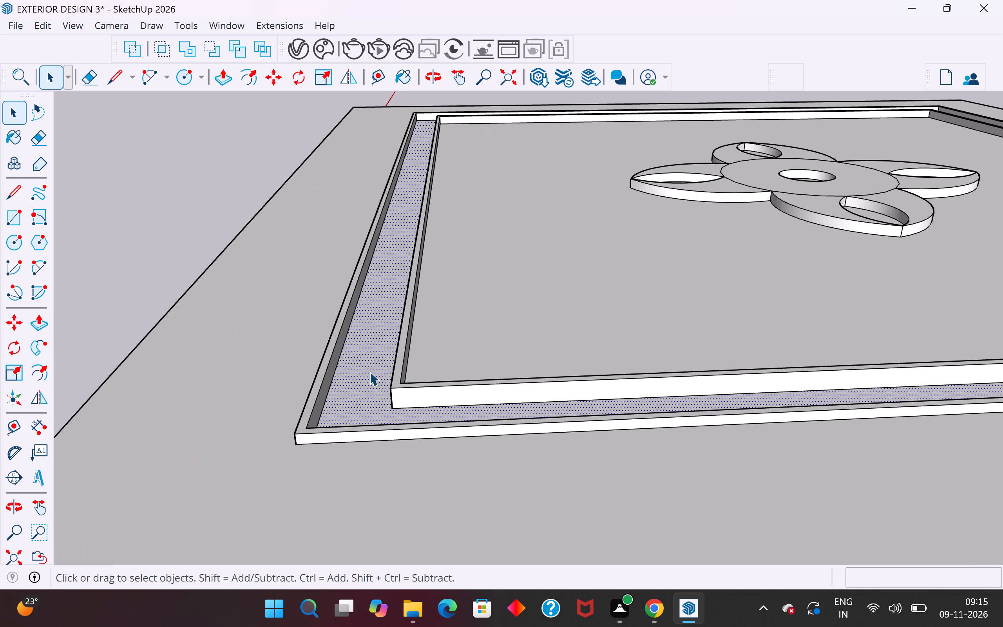
{"action": "middle_click_drag", "start_coordinate": [650, 373], "coordinate": [635, 463]}
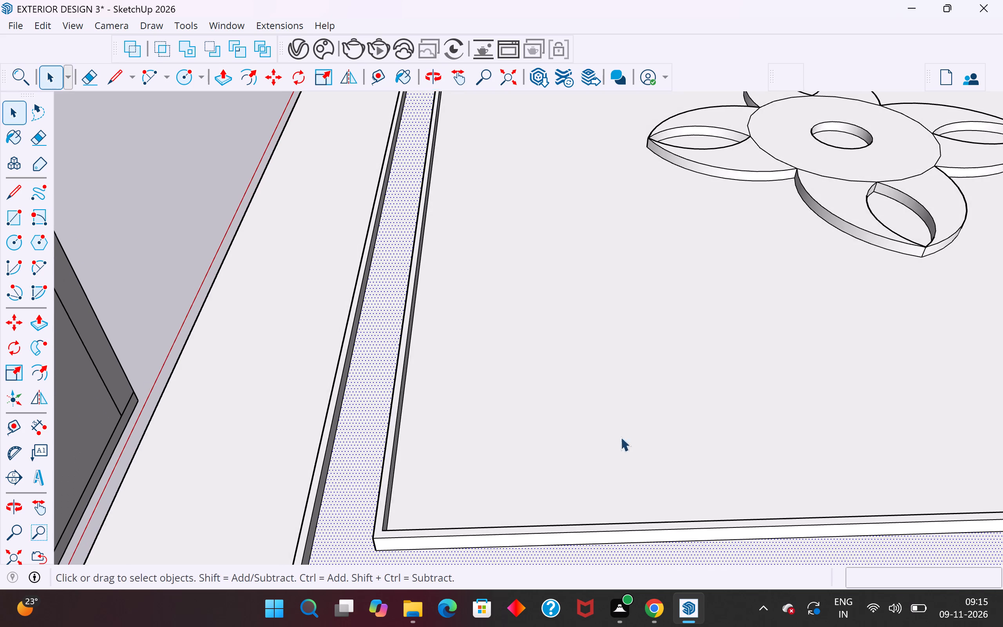
{"action": "scroll", "coordinate": [582, 409], "scroll_direction": "down", "scroll_amount": 9}
{"action": "middle_click_drag", "start_coordinate": [588, 443], "coordinate": [559, 569]}
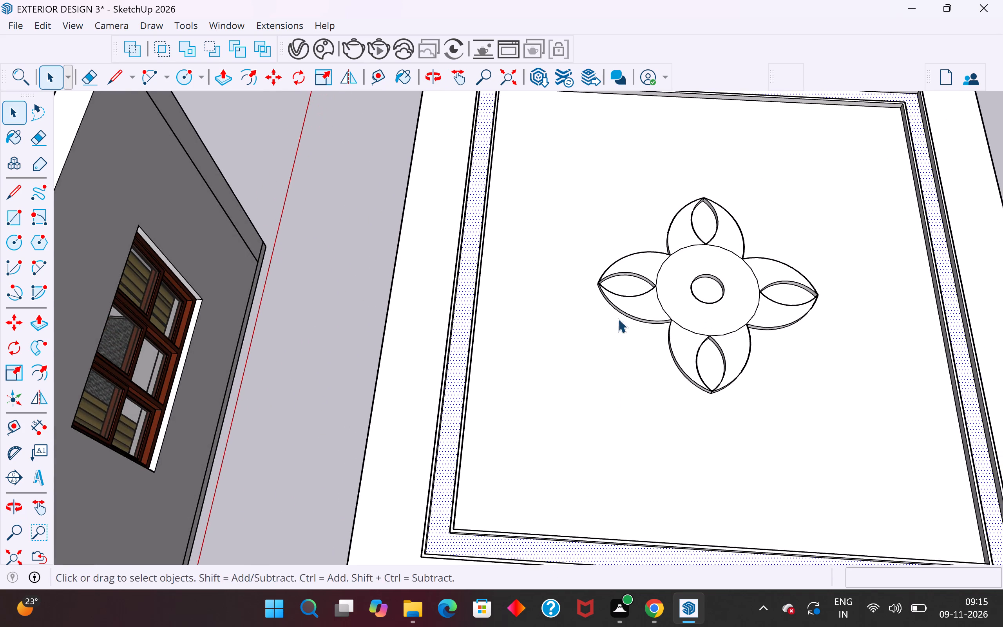
{"action": "middle_click_drag", "start_coordinate": [618, 319], "coordinate": [596, 495]}
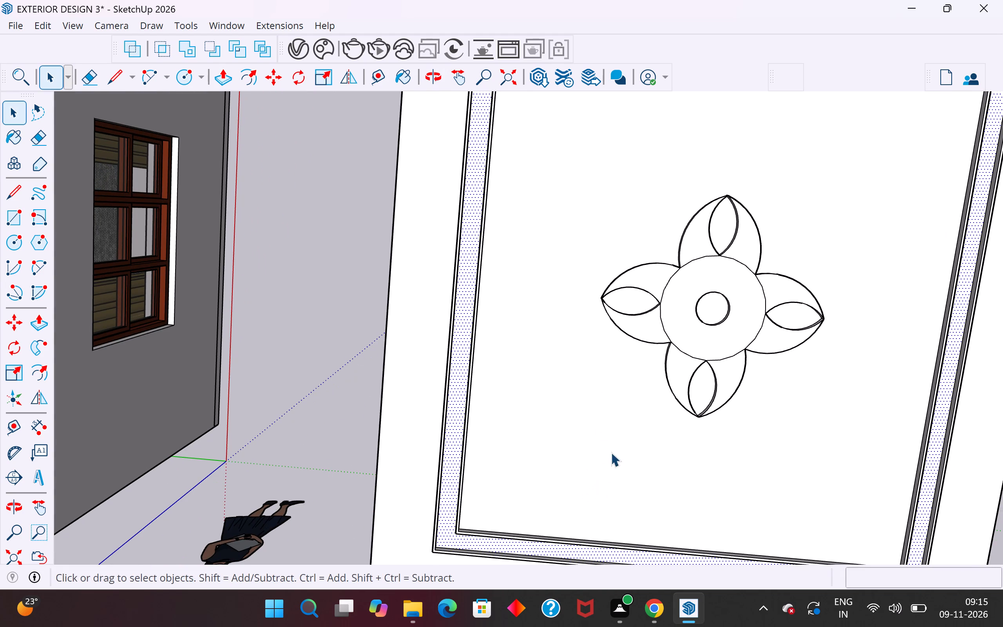
{"action": "middle_click_drag", "start_coordinate": [639, 451], "coordinate": [581, 227]}
{"action": "middle_click_drag", "start_coordinate": [655, 385], "coordinate": [495, 250]}
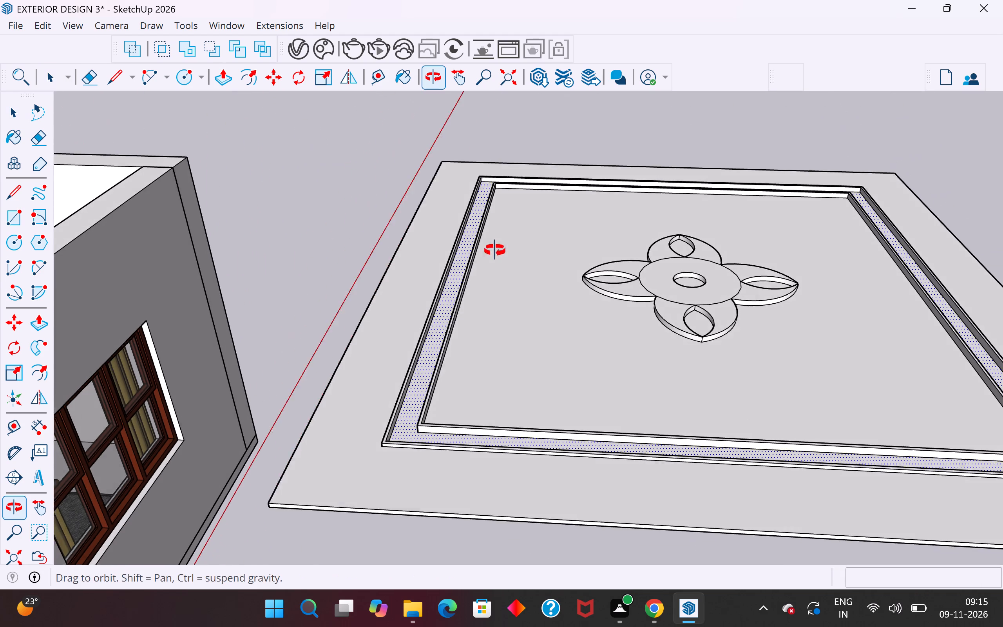
{"action": "middle_click_drag", "start_coordinate": [495, 250], "coordinate": [495, 248]}
{"action": "scroll", "coordinate": [640, 329], "scroll_direction": "up", "scroll_amount": 3}
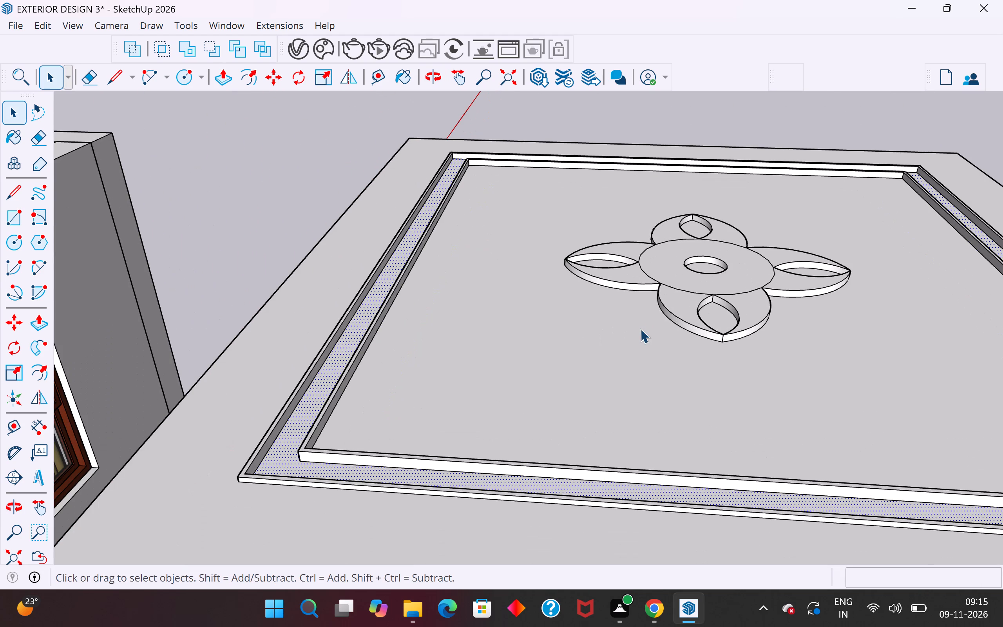
{"action": "scroll", "coordinate": [627, 345], "scroll_direction": "up", "scroll_amount": 1}
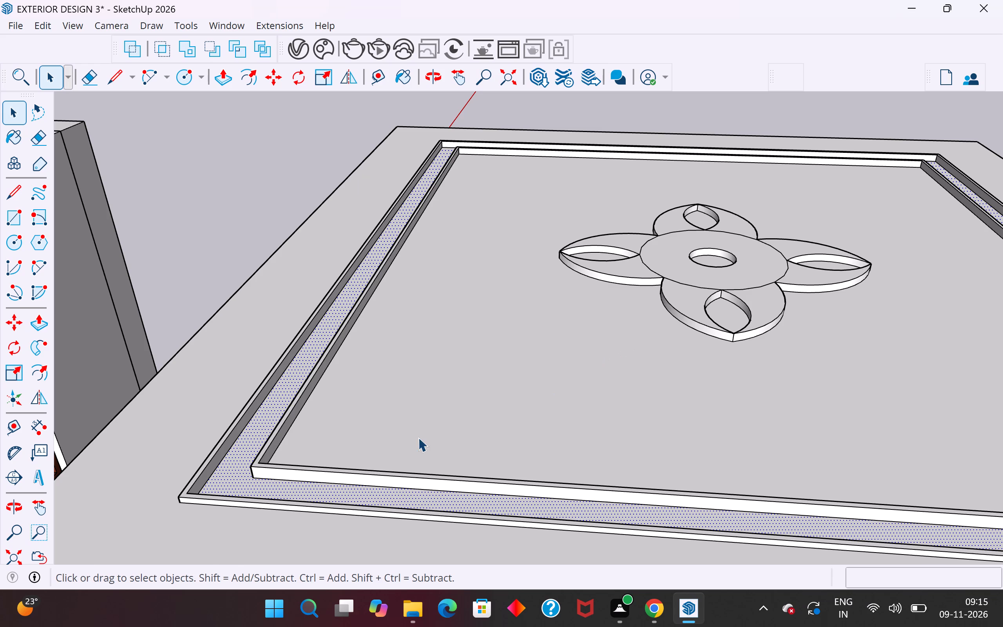
{"action": "middle_click_drag", "start_coordinate": [420, 437], "coordinate": [462, 229]}
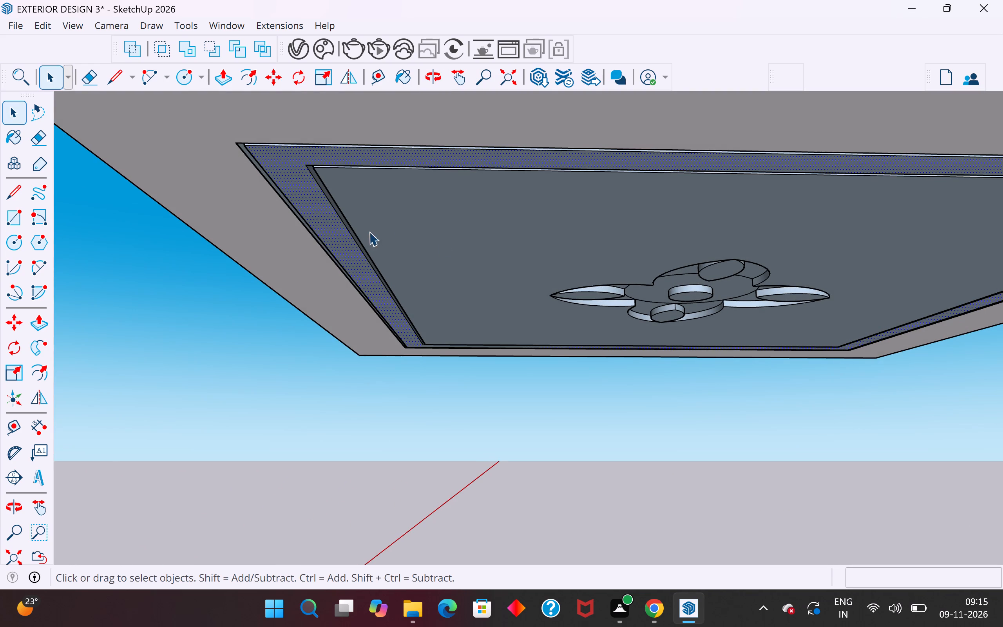
{"action": "scroll", "coordinate": [516, 361], "scroll_direction": "down", "scroll_amount": 4}
{"action": "left_click", "coordinate": [557, 178]}
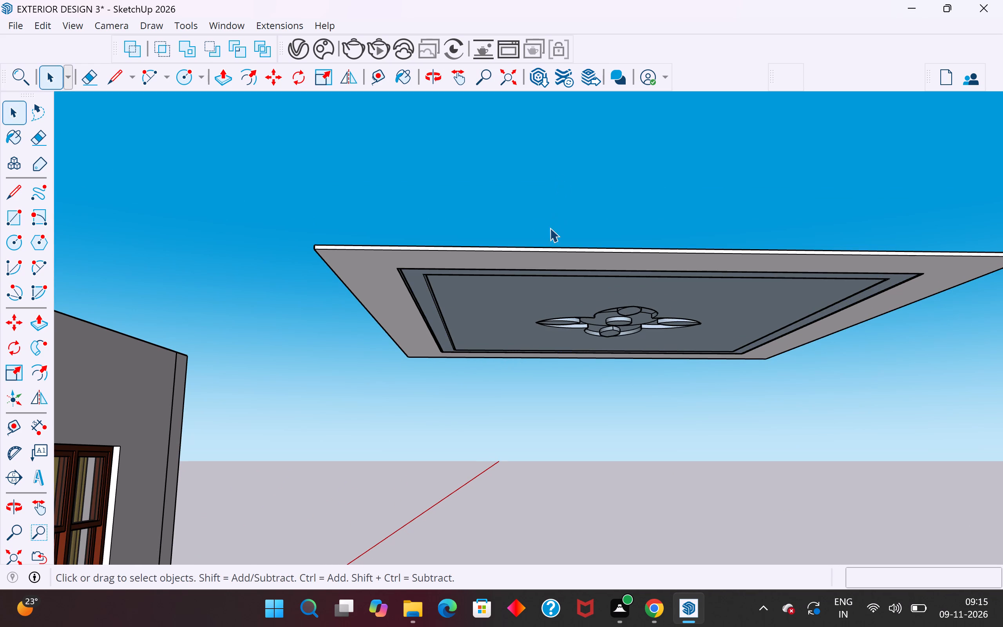
{"action": "middle_click_drag", "start_coordinate": [547, 269], "coordinate": [507, 414]}
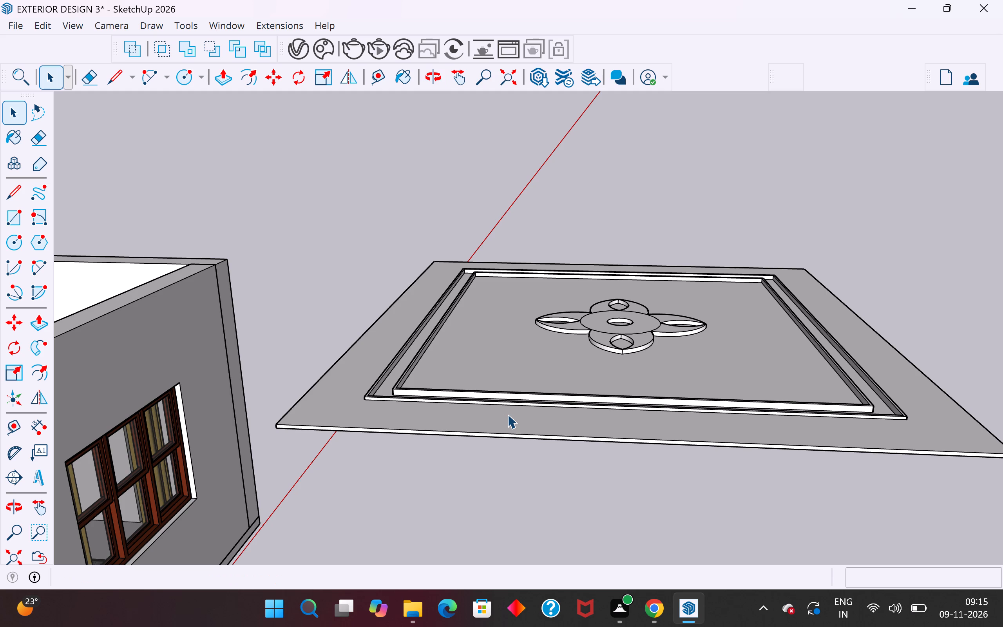
{"action": "scroll", "coordinate": [539, 385], "scroll_direction": "down", "scroll_amount": 5}
{"action": "middle_click_drag", "start_coordinate": [544, 353], "coordinate": [547, 442]}
{"action": "left_click", "coordinate": [591, 519]}
{"action": "scroll", "coordinate": [427, 458], "scroll_direction": "up", "scroll_amount": 4}
{"action": "middle_click_drag", "start_coordinate": [440, 466], "coordinate": [551, 473]}
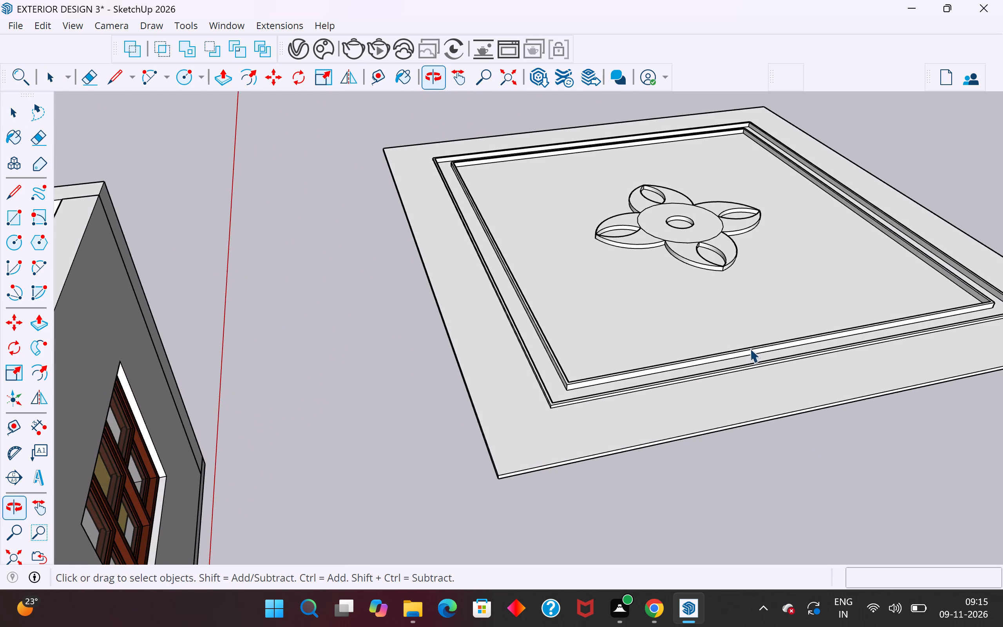
Push the outer rectangular strip's top face down about 11/16" with Push/Pull, flush with the surrounding border.
{"action": "scroll", "coordinate": [512, 382], "scroll_direction": "down", "scroll_amount": 5}
{"action": "middle_click_drag", "start_coordinate": [877, 353], "coordinate": [835, 323]}
{"action": "scroll", "coordinate": [894, 354], "scroll_direction": "up", "scroll_amount": 4}
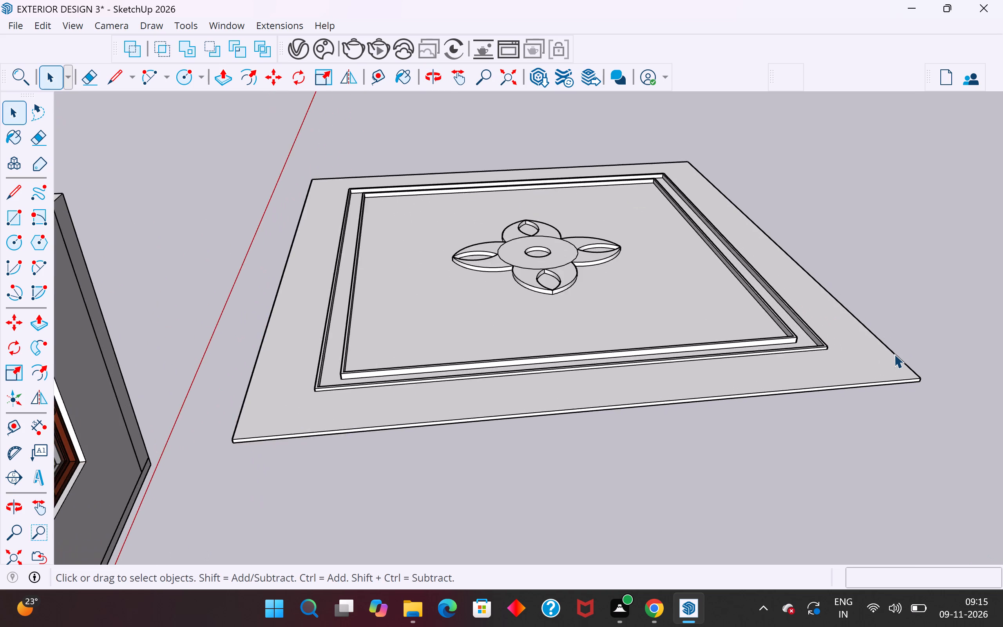
{"action": "scroll", "coordinate": [894, 354], "scroll_direction": "up", "scroll_amount": 11}
{"action": "left_click", "coordinate": [925, 275]}
{"action": "scroll", "coordinate": [702, 355], "scroll_direction": "up", "scroll_amount": 5}
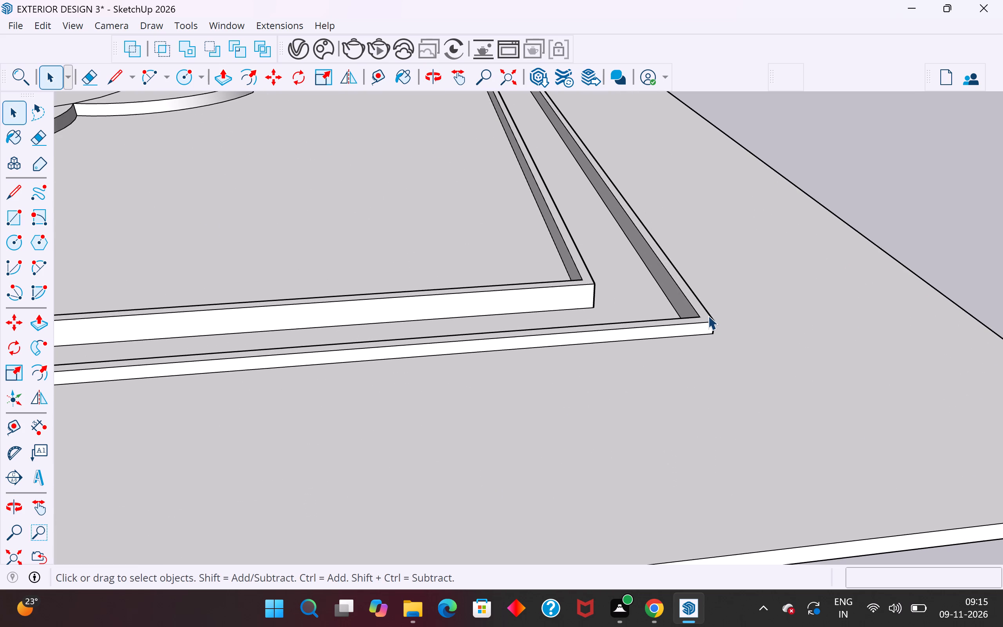
{"action": "left_click", "coordinate": [708, 314]}
{"action": "scroll", "coordinate": [704, 316], "scroll_direction": "up", "scroll_amount": 7}
{"action": "left_click", "coordinate": [704, 316]}
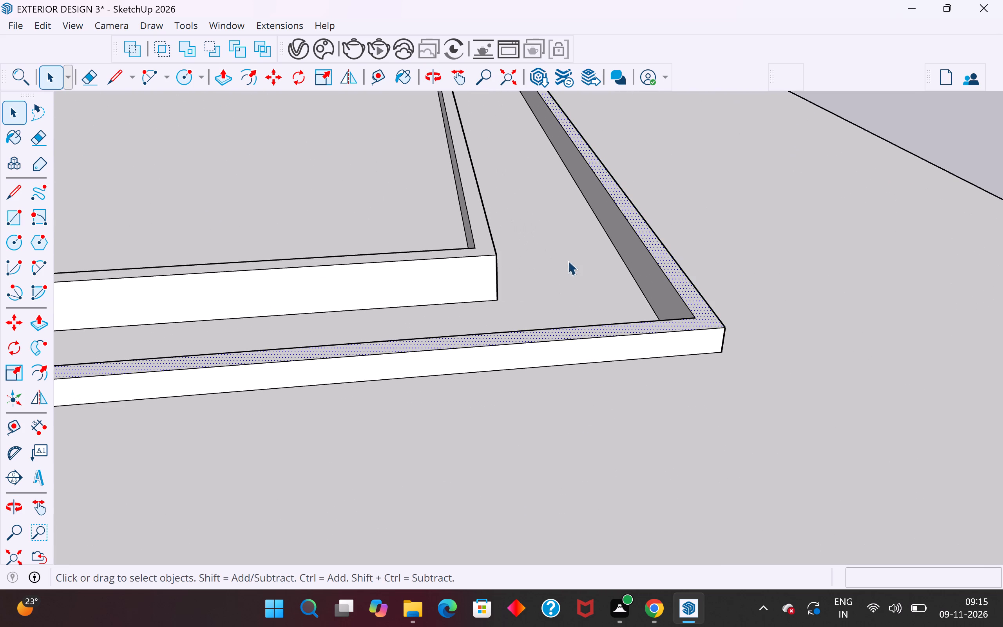
{"action": "left_click", "coordinate": [38, 330]}
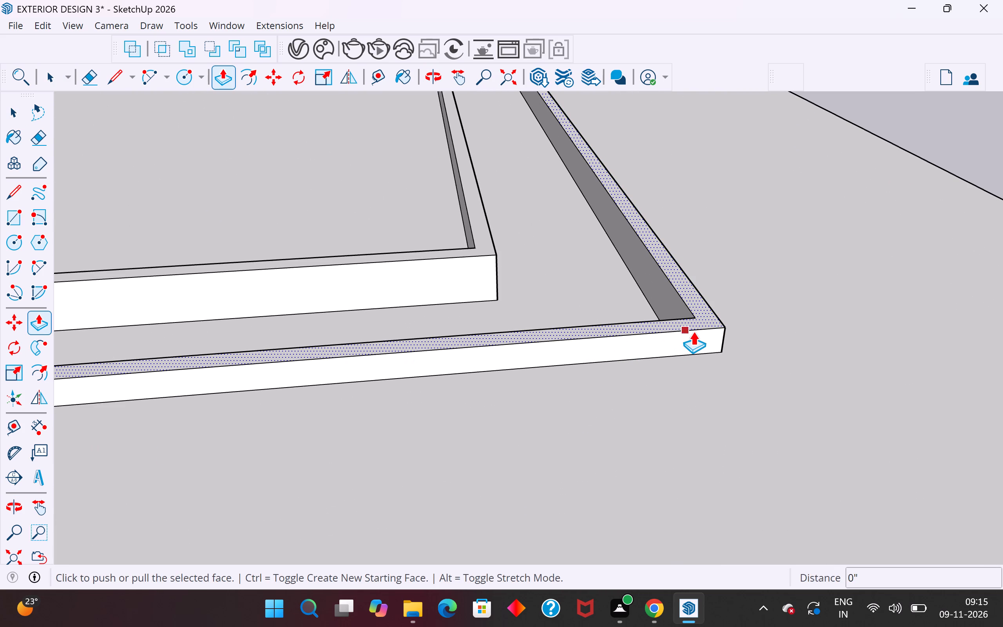
{"action": "left_click", "coordinate": [694, 331]}
{"action": "left_click", "coordinate": [693, 357]}
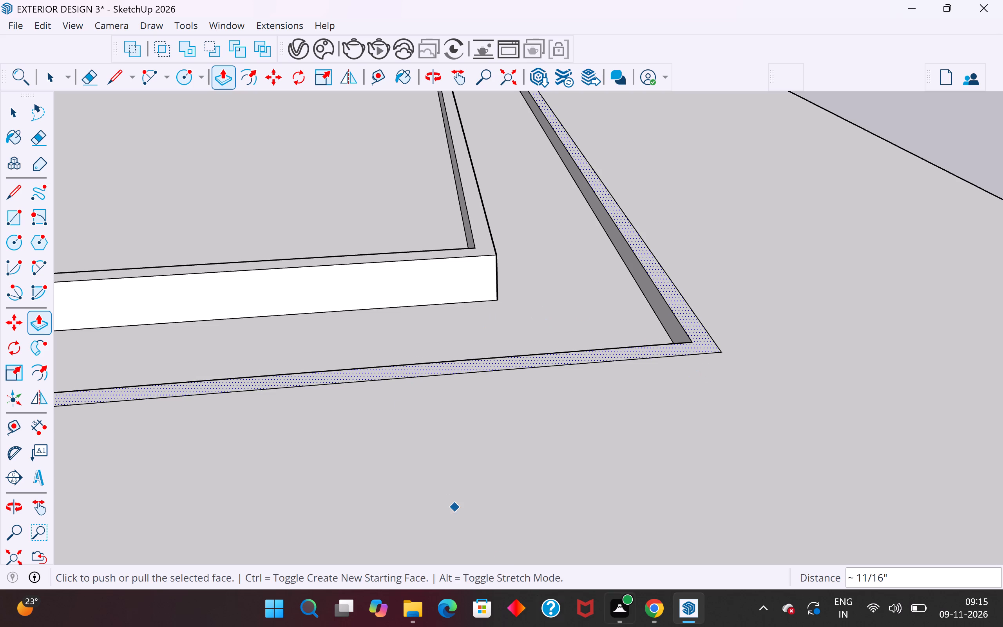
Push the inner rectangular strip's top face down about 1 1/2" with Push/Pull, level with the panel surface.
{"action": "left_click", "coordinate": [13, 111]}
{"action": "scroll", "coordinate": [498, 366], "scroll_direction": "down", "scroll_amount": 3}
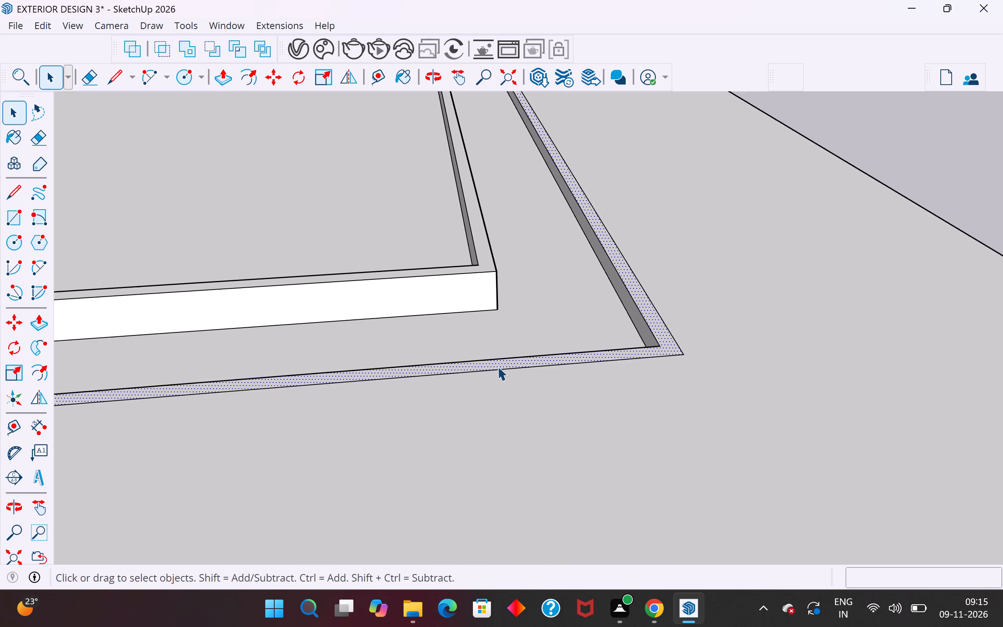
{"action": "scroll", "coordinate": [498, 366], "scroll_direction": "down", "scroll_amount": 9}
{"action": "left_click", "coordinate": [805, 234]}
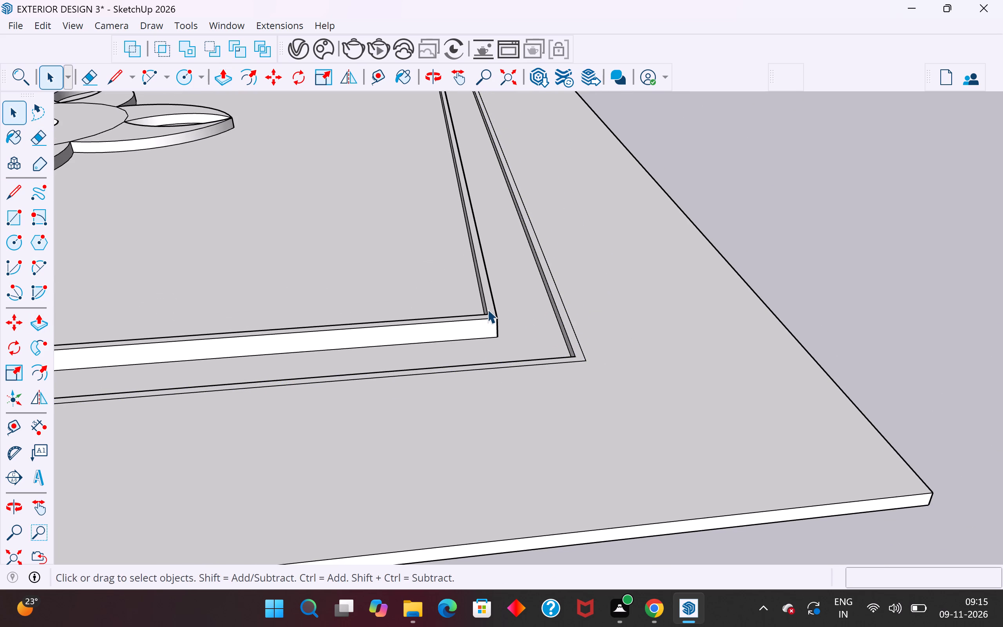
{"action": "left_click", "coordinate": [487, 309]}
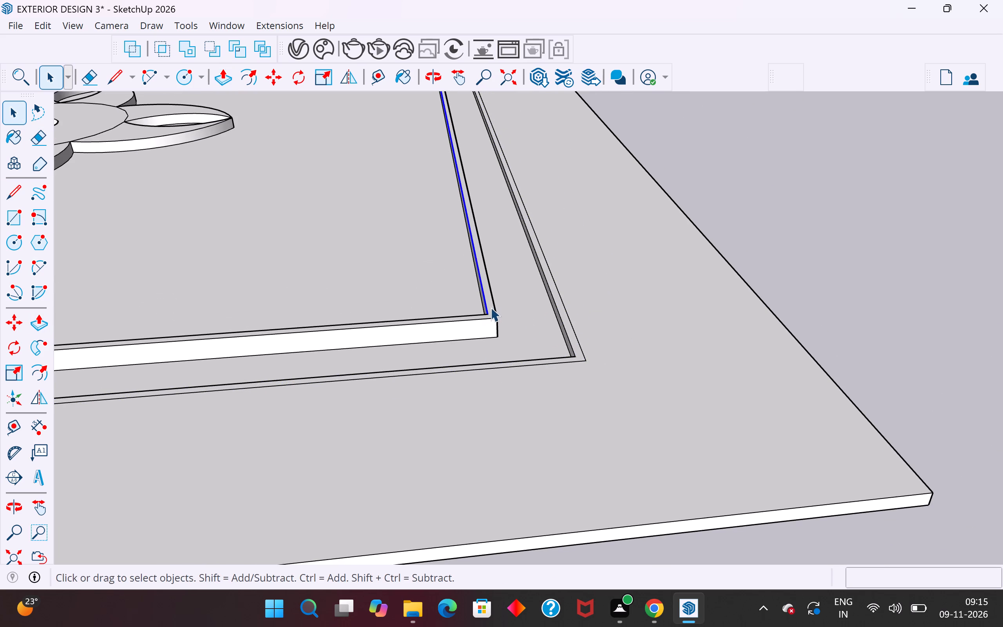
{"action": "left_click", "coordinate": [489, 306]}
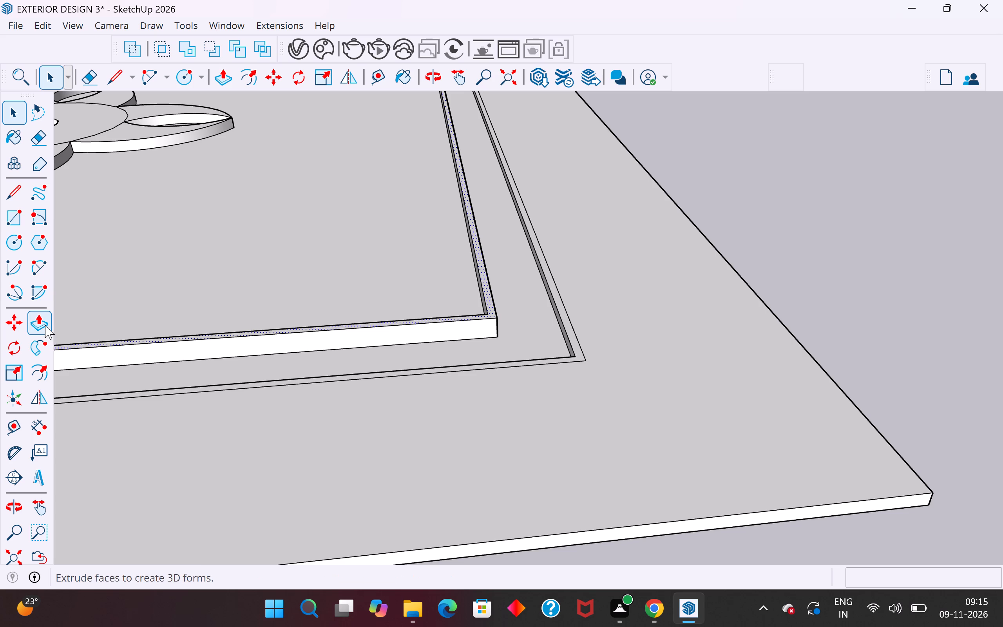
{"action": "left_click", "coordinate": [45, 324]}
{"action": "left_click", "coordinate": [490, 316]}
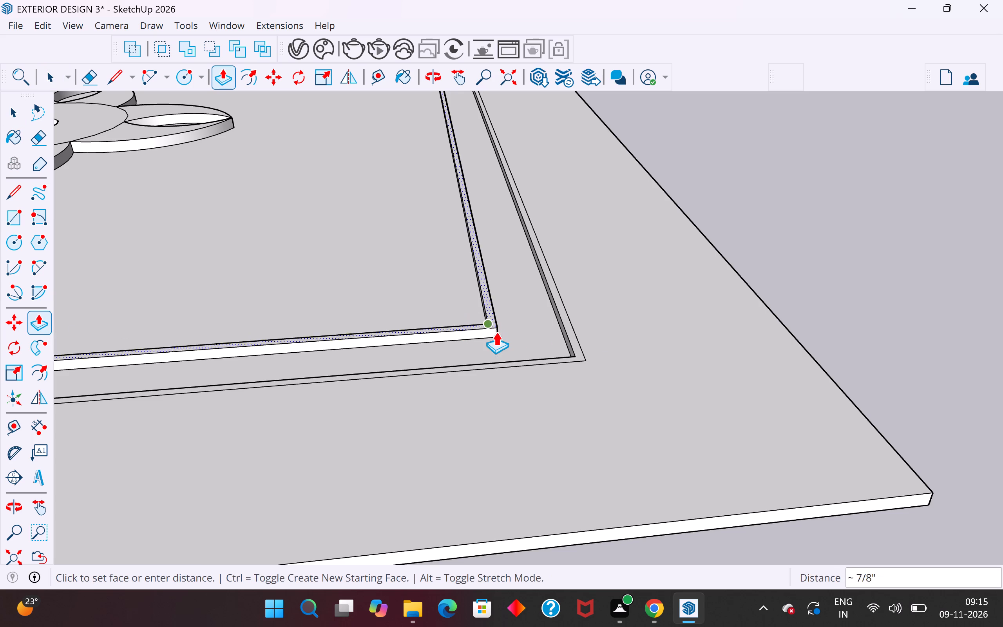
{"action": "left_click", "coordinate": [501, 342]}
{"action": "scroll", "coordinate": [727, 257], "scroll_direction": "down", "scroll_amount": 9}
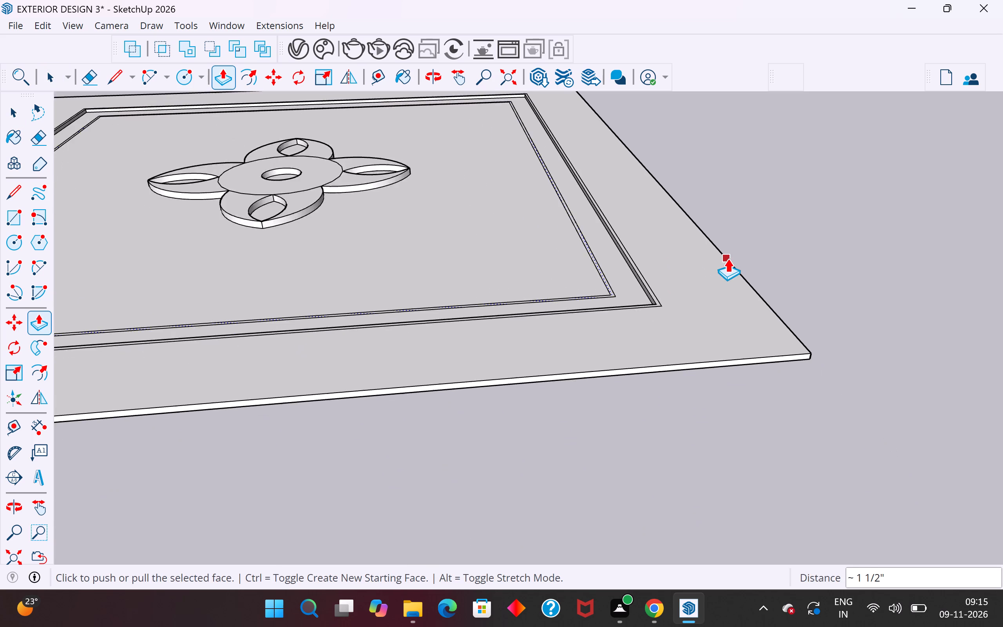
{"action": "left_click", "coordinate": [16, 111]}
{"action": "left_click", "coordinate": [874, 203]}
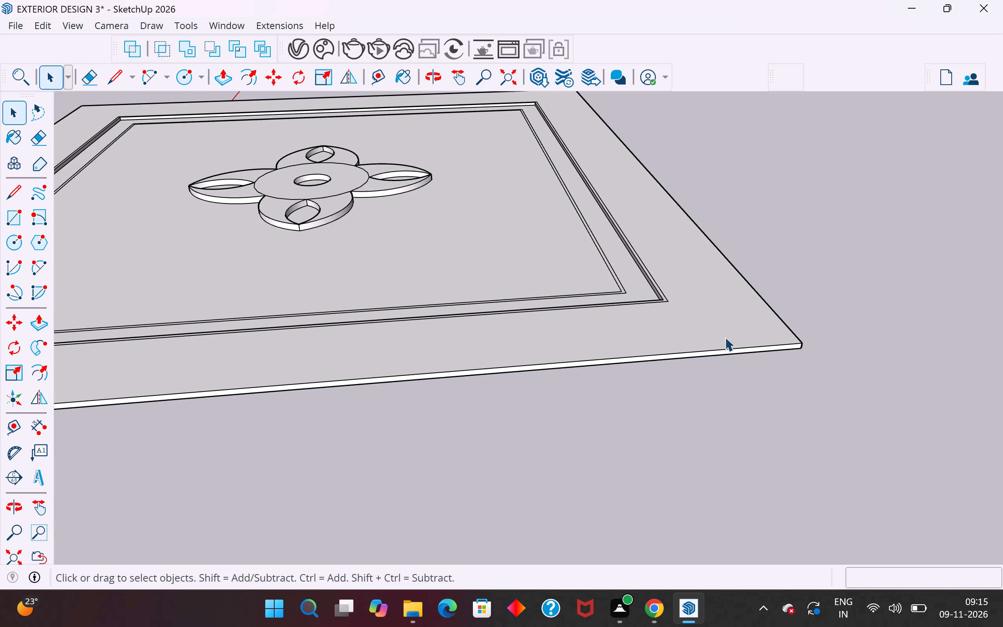
Inspect the corners of the two rectangular strips from the panel's underside and from above.
{"action": "scroll", "coordinate": [685, 388], "scroll_direction": "down", "scroll_amount": 4}
{"action": "middle_click_drag", "start_coordinate": [685, 388], "coordinate": [685, 227]}
{"action": "scroll", "coordinate": [691, 368], "scroll_direction": "up", "scroll_amount": 1}
{"action": "scroll", "coordinate": [685, 227], "scroll_direction": "up", "scroll_amount": 12}
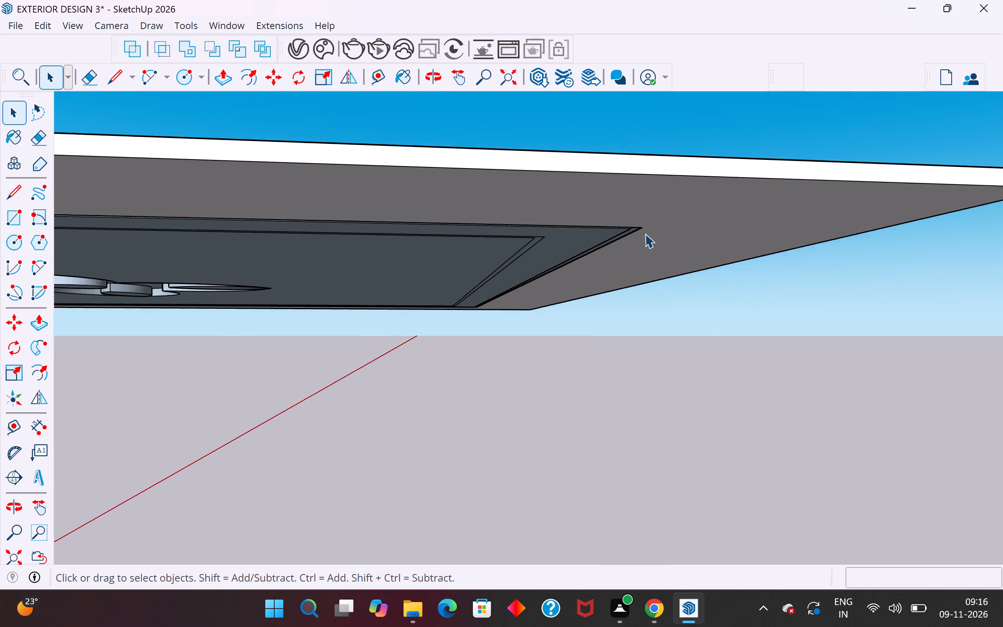
{"action": "scroll", "coordinate": [645, 234], "scroll_direction": "up", "scroll_amount": 12}
{"action": "middle_click_drag", "start_coordinate": [632, 210], "coordinate": [617, 76]}
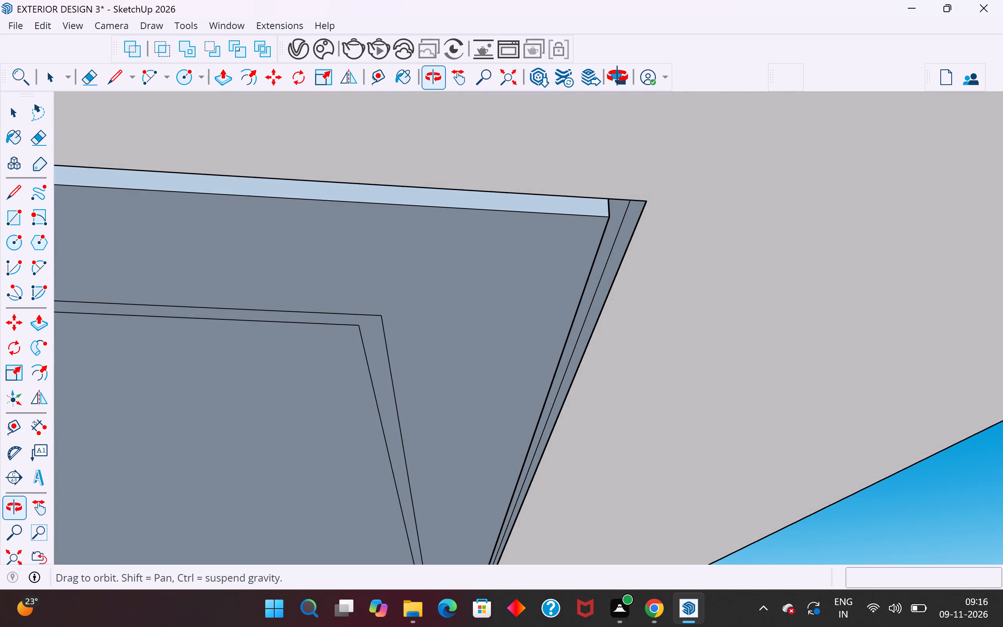
{"action": "middle_click_drag", "start_coordinate": [617, 76], "coordinate": [621, 154]}
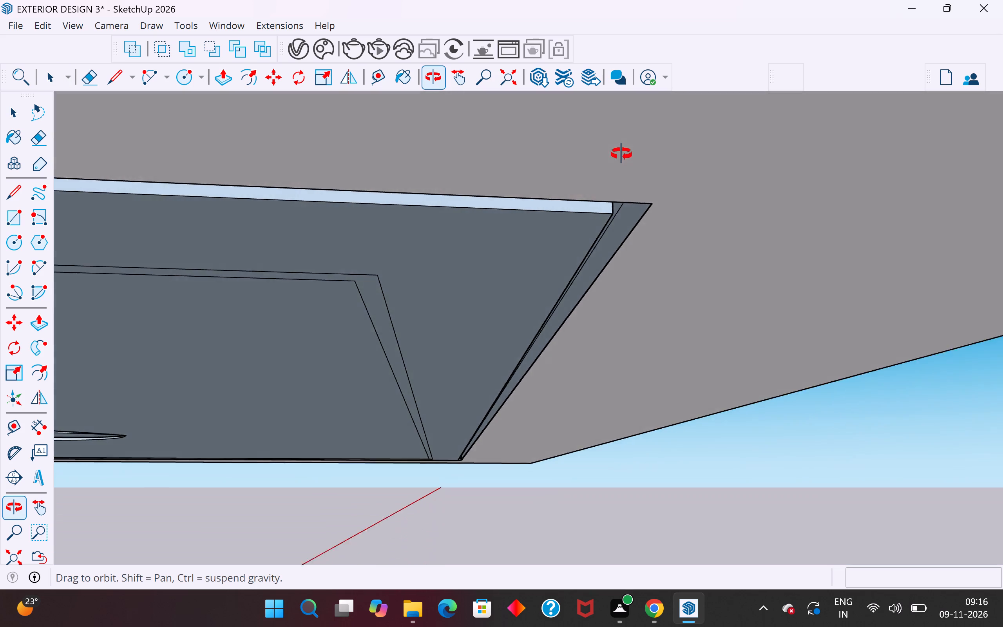
{"action": "middle_click_drag", "start_coordinate": [621, 154], "coordinate": [601, 385]}
{"action": "scroll", "coordinate": [599, 388], "scroll_direction": "down", "scroll_amount": 12}
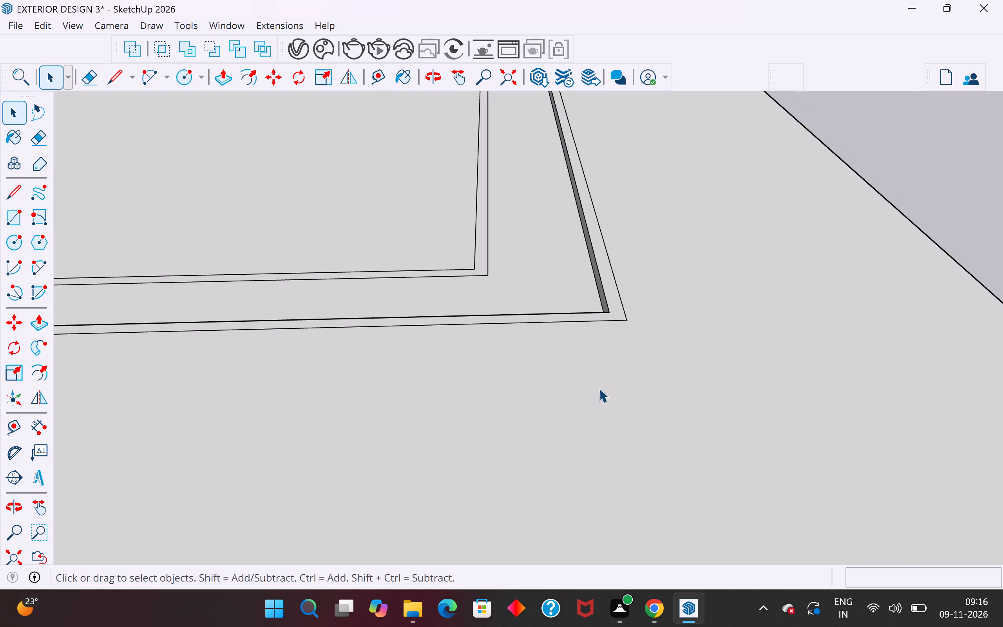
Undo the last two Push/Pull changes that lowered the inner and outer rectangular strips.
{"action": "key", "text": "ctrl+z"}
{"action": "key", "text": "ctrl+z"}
Examine the whole panel, then the petals and centre of the flower from above.
{"action": "scroll", "coordinate": [760, 471], "scroll_direction": "down", "scroll_amount": 15}
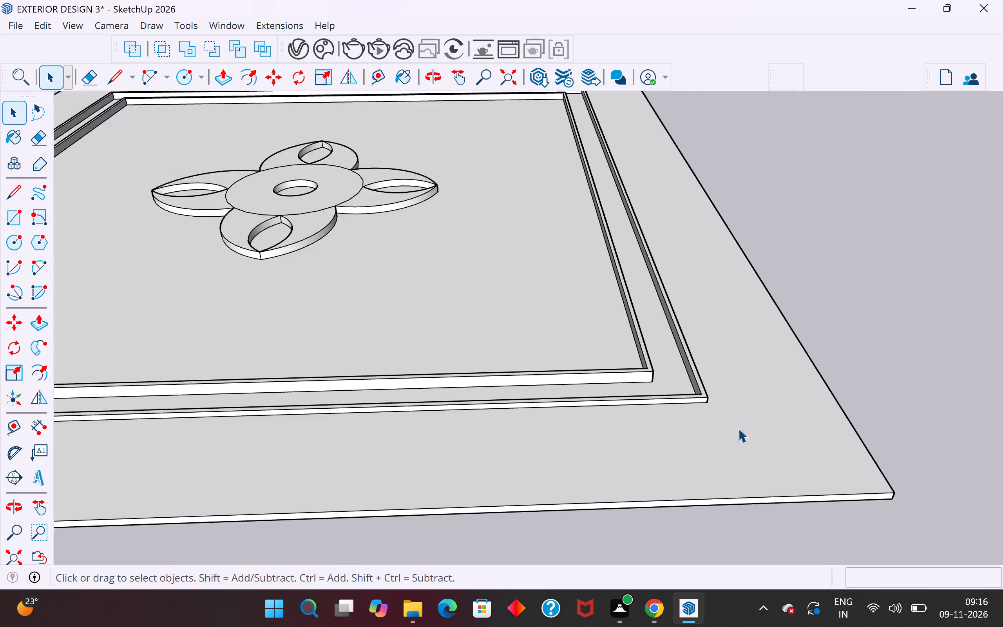
{"action": "scroll", "coordinate": [738, 428], "scroll_direction": "down", "scroll_amount": 14}
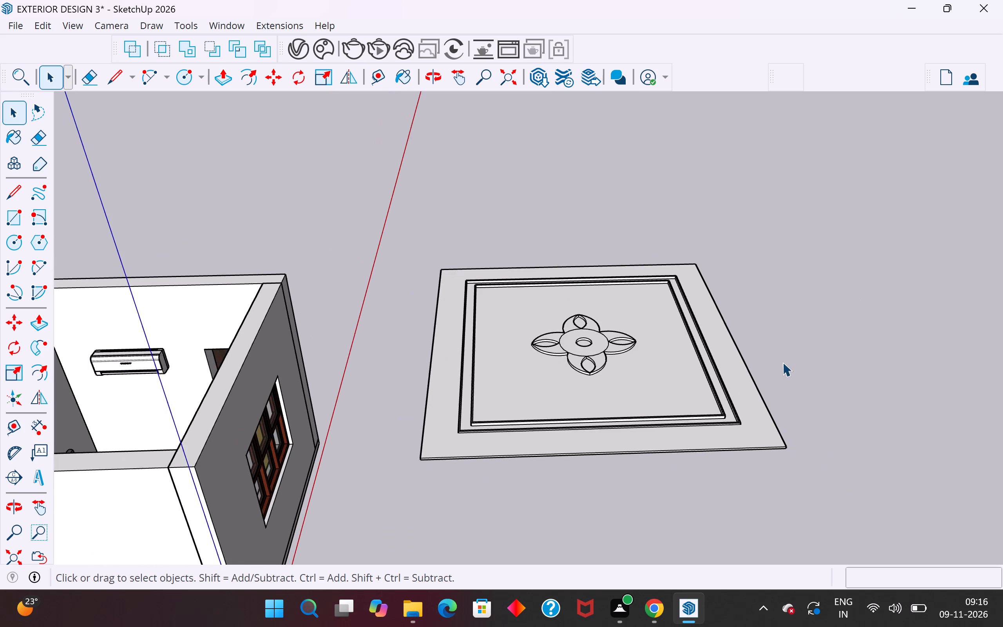
{"action": "middle_click_drag", "start_coordinate": [782, 360], "coordinate": [769, 428]}
{"action": "scroll", "coordinate": [587, 365], "scroll_direction": "up", "scroll_amount": 6}
{"action": "middle_click_drag", "start_coordinate": [587, 365], "coordinate": [586, 451]}
{"action": "scroll", "coordinate": [598, 359], "scroll_direction": "up", "scroll_amount": 4}
{"action": "left_click", "coordinate": [597, 387]}
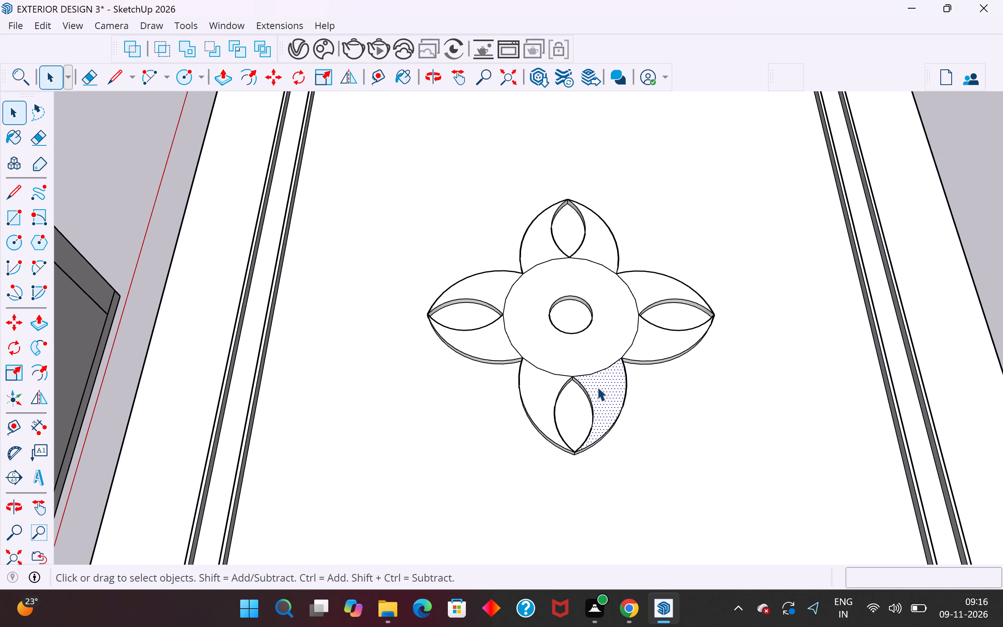
{"action": "scroll", "coordinate": [597, 387], "scroll_direction": "up", "scroll_amount": 4}
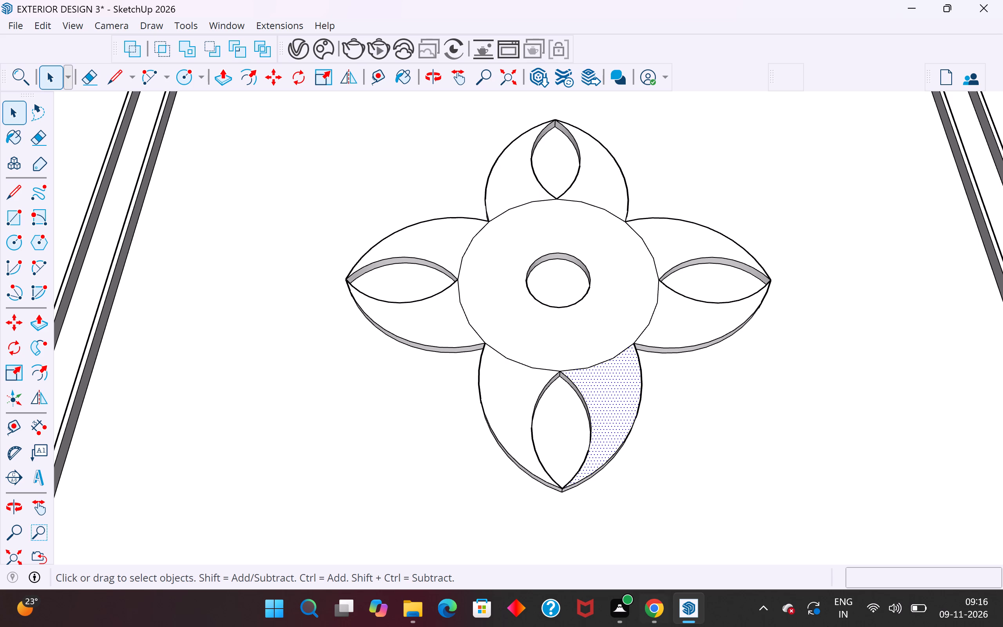
{"action": "left_click", "coordinate": [750, 394]}
{"action": "scroll", "coordinate": [473, 359], "scroll_direction": "up", "scroll_amount": 1}
{"action": "scroll", "coordinate": [454, 363], "scroll_direction": "down", "scroll_amount": 2}
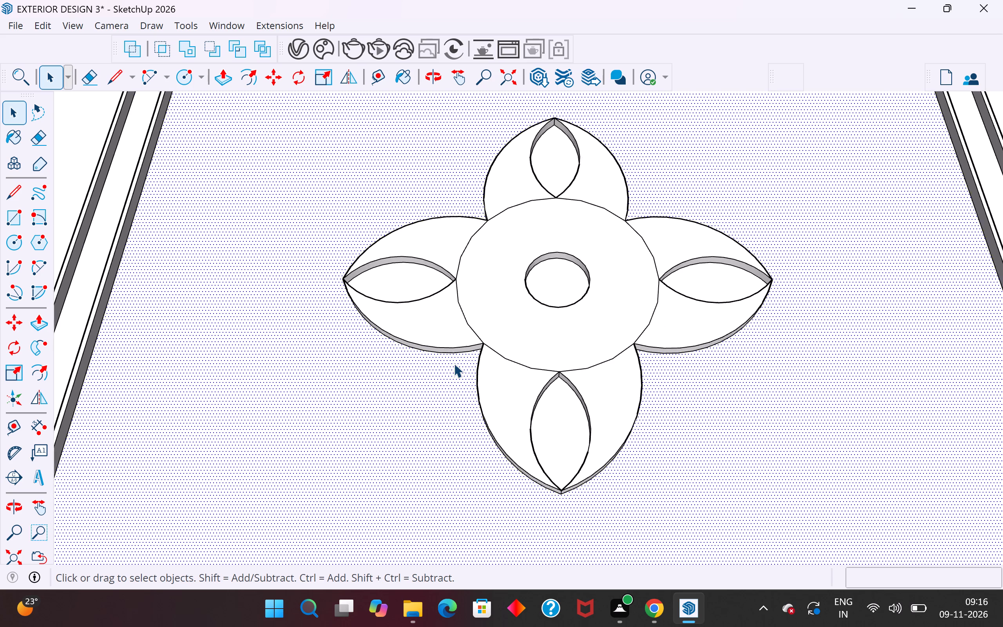
{"action": "scroll", "coordinate": [454, 363], "scroll_direction": "down", "scroll_amount": 10}
{"action": "left_click", "coordinate": [772, 301]}
Lower one half of the first petal's top face about 5/8" with Push/Pull, beside its leaf-shaped recess.
{"action": "middle_click_drag", "start_coordinate": [526, 364], "coordinate": [550, 225]}
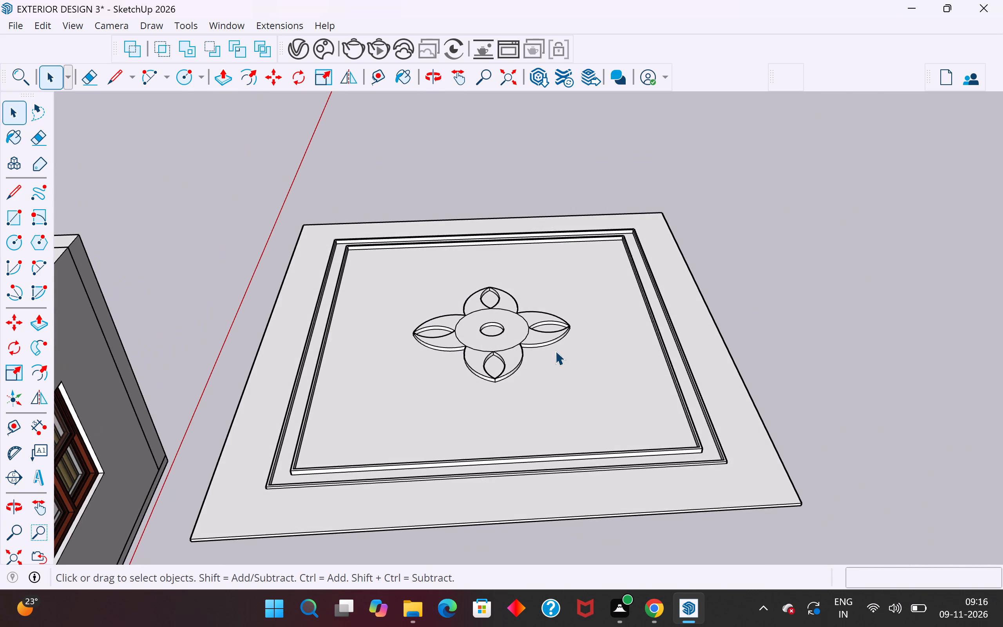
{"action": "scroll", "coordinate": [554, 351], "scroll_direction": "up", "scroll_amount": 5}
{"action": "middle_click_drag", "start_coordinate": [546, 312], "coordinate": [539, 269]}
{"action": "scroll", "coordinate": [519, 295], "scroll_direction": "up", "scroll_amount": 5}
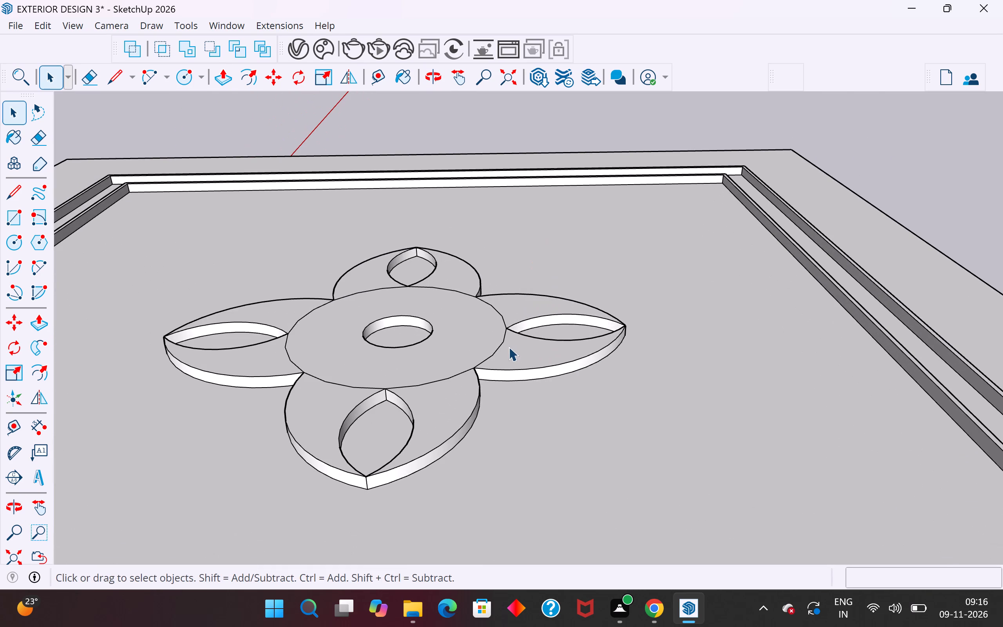
{"action": "left_click", "coordinate": [509, 347]}
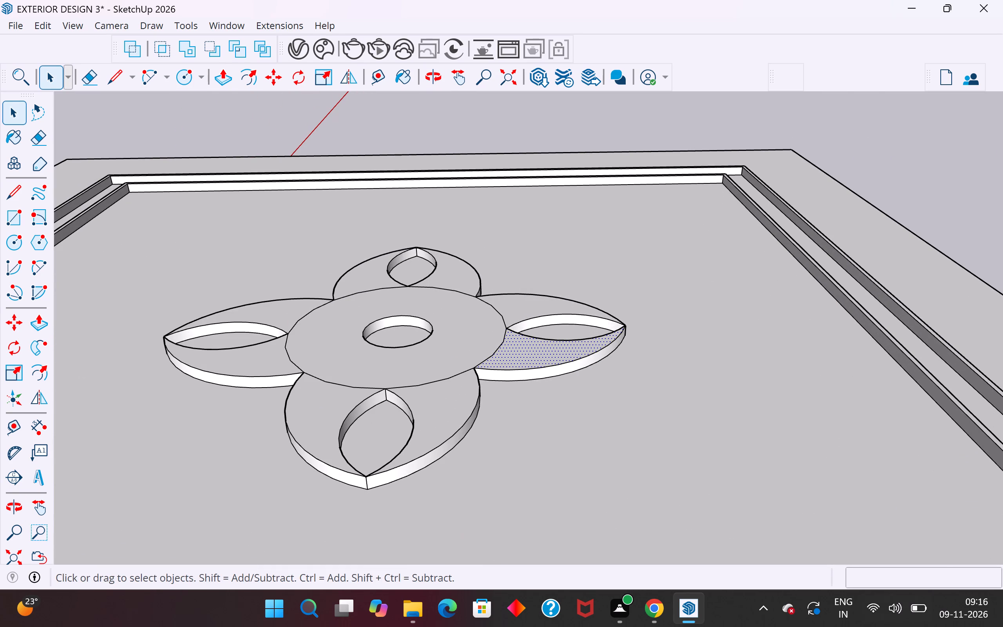
{"action": "left_click", "coordinate": [42, 324]}
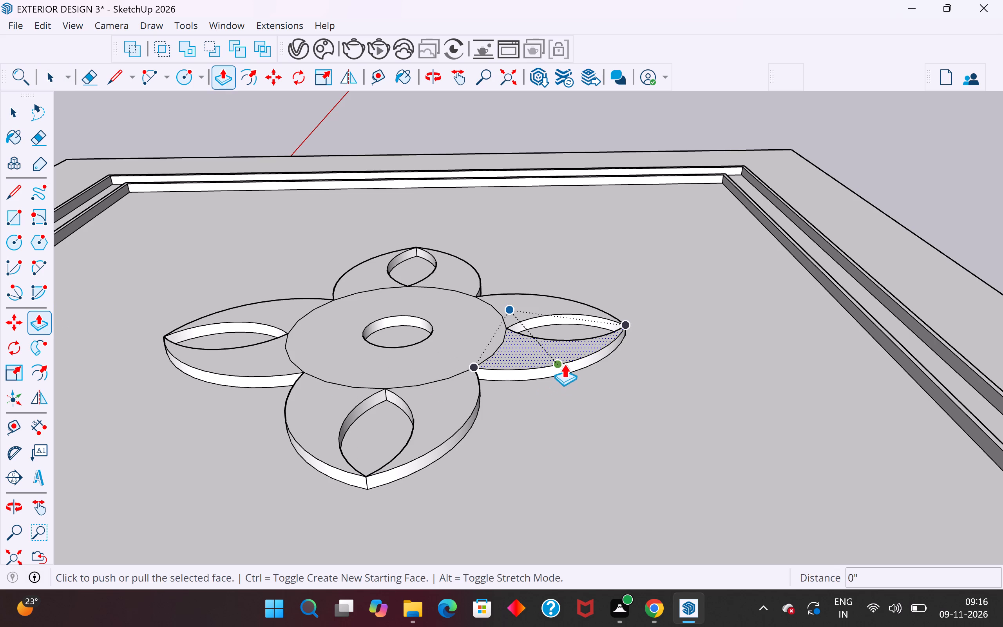
{"action": "left_click", "coordinate": [563, 363]}
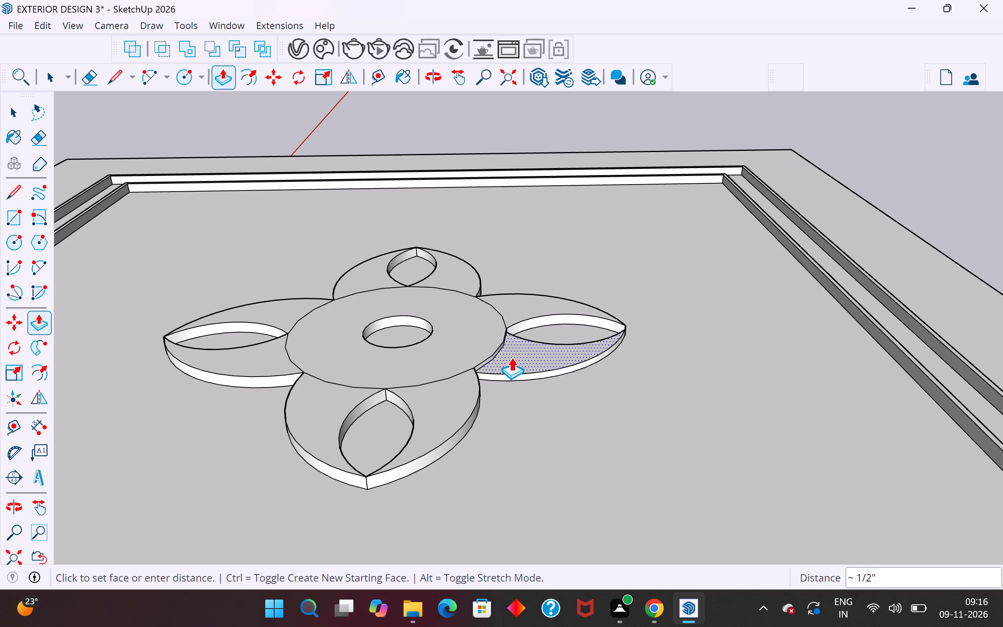
{"action": "scroll", "coordinate": [510, 356], "scroll_direction": "up", "scroll_amount": 6}
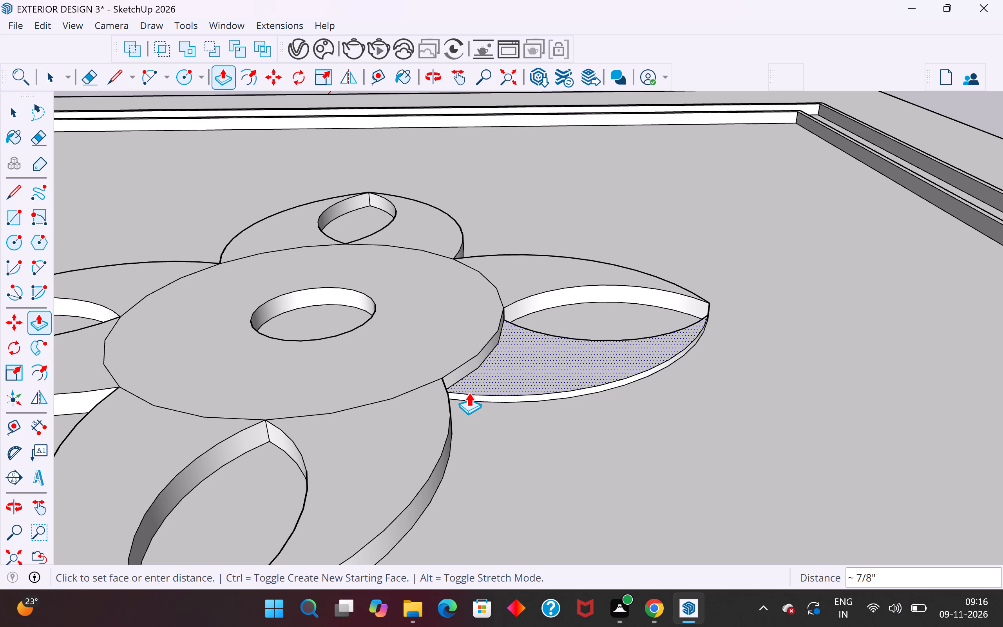
{"action": "left_click", "coordinate": [469, 388]}
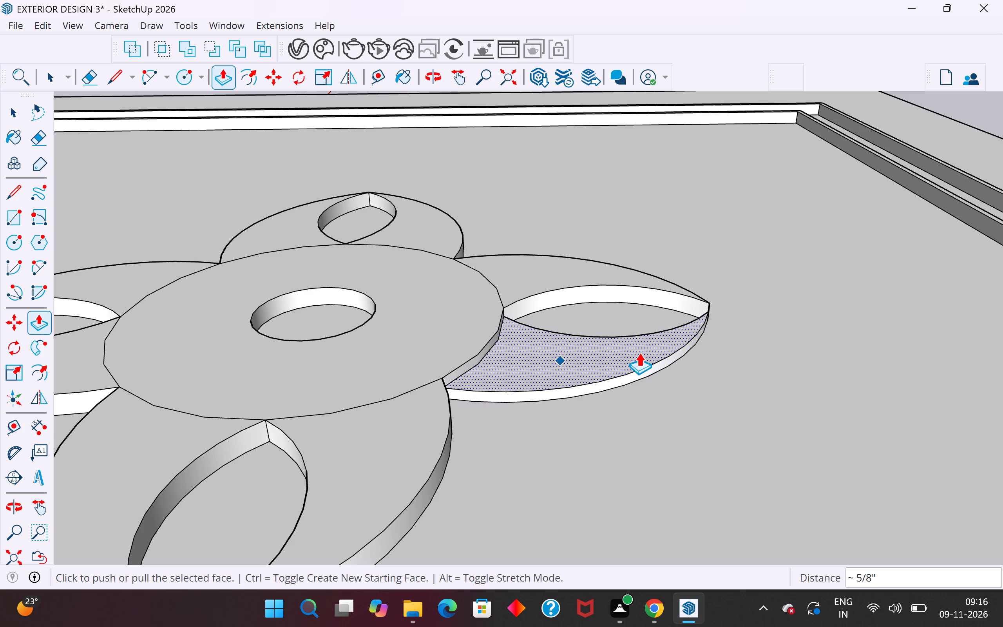
Lower the matching half of the adjacent petal's top face about 5/8" with Push/Pull.
{"action": "middle_click_drag", "start_coordinate": [621, 352], "coordinate": [488, 354]}
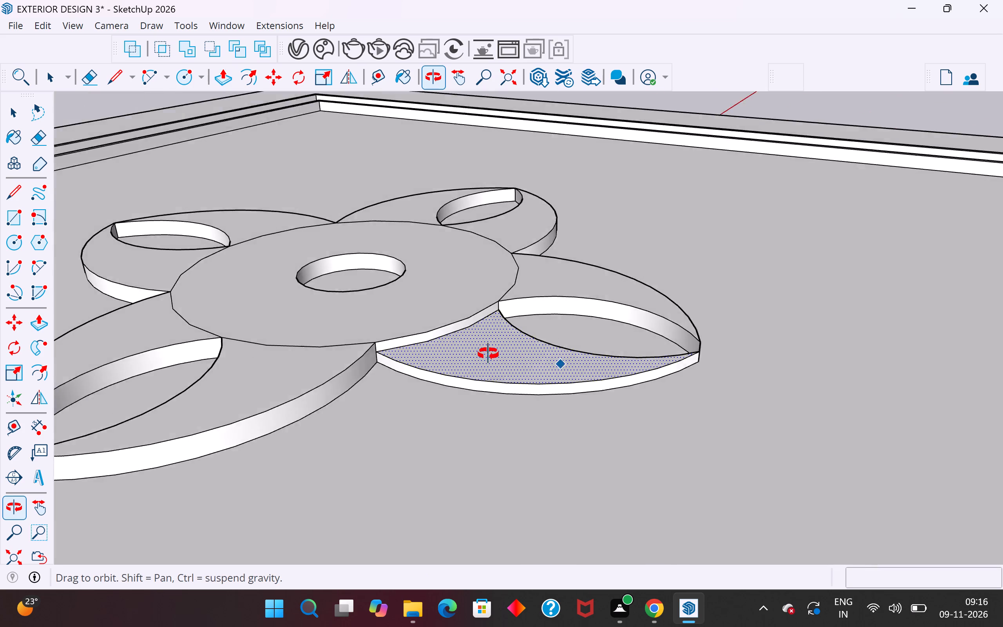
{"action": "middle_click_drag", "start_coordinate": [488, 354], "coordinate": [545, 367]}
{"action": "scroll", "coordinate": [700, 336], "scroll_direction": "down", "scroll_amount": 4}
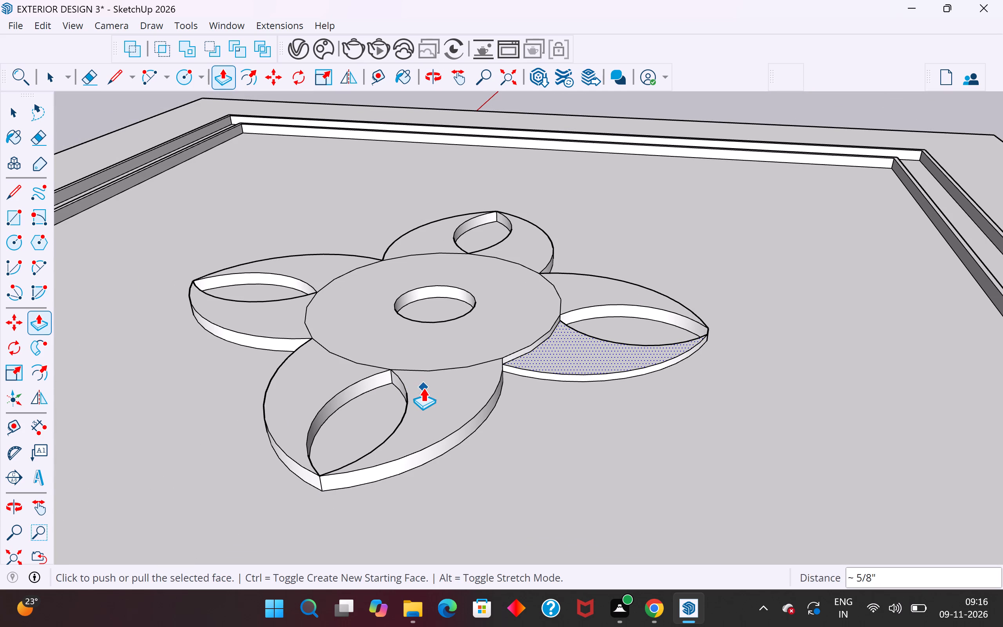
{"action": "left_click", "coordinate": [22, 109]}
{"action": "left_click", "coordinate": [74, 110]}
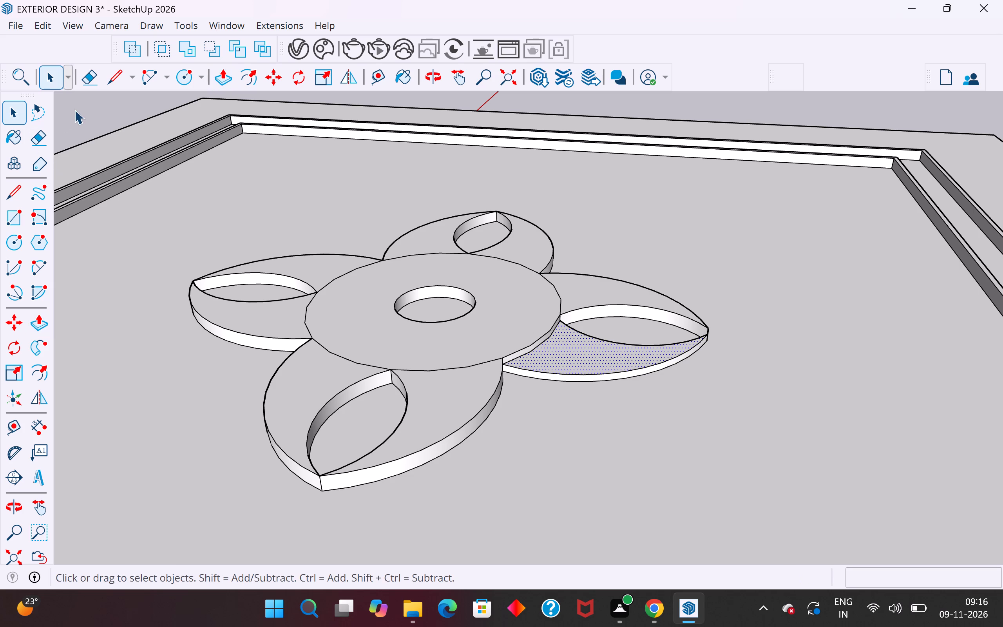
{"action": "left_click", "coordinate": [302, 362]}
{"action": "left_click", "coordinate": [47, 318]}
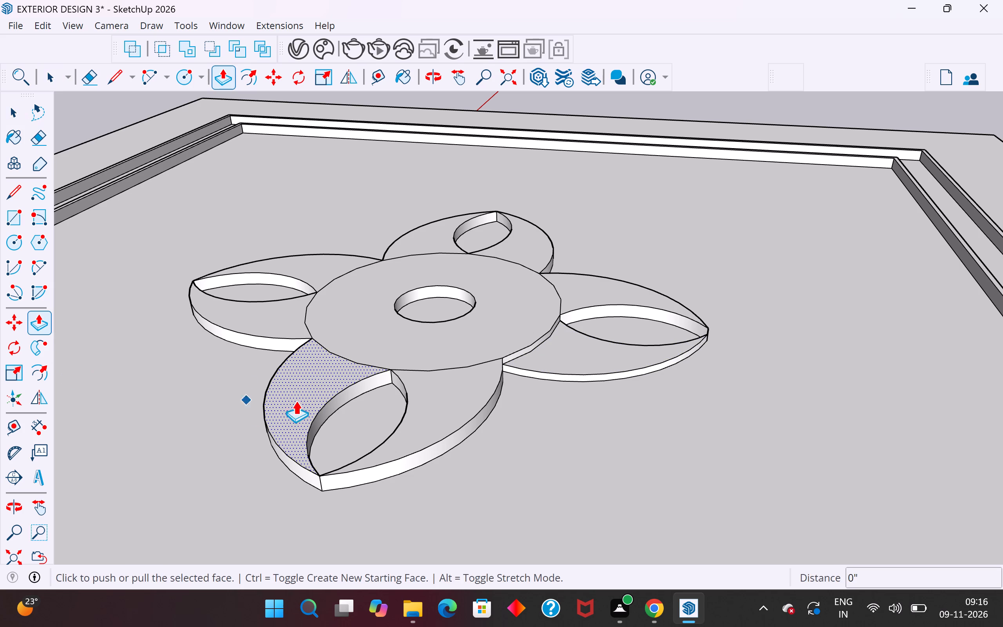
{"action": "left_click", "coordinate": [353, 386]}
{"action": "scroll", "coordinate": [360, 388], "scroll_direction": "up", "scroll_amount": 2}
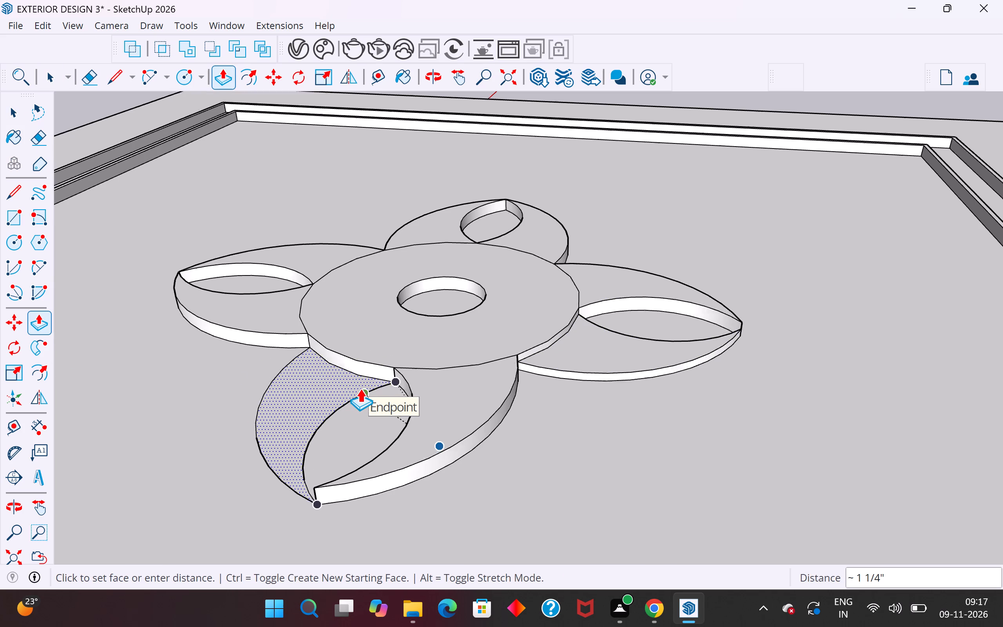
{"action": "scroll", "coordinate": [360, 388], "scroll_direction": "up", "scroll_amount": 12}
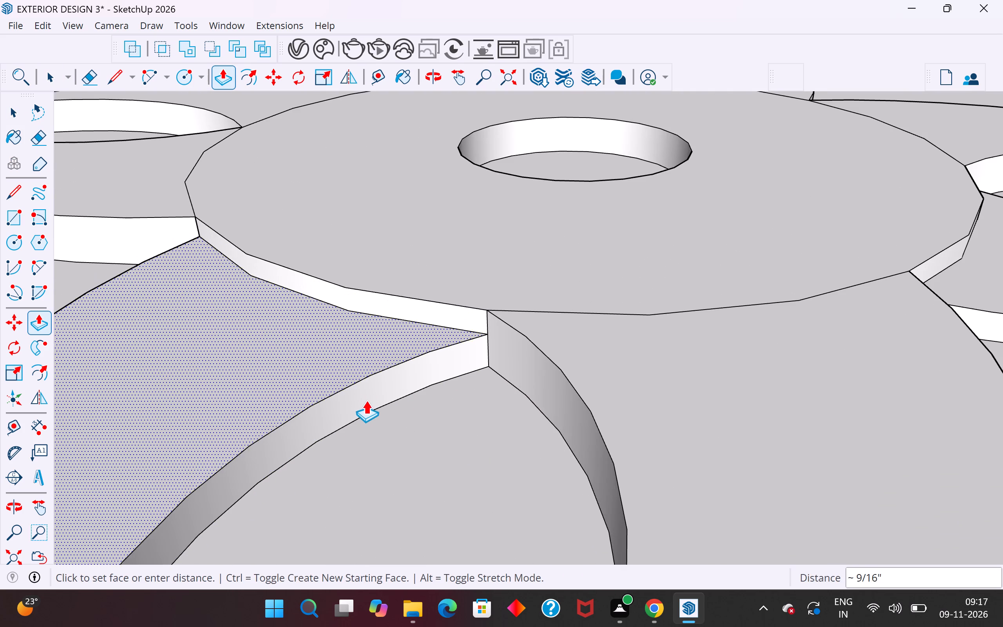
{"action": "left_click", "coordinate": [366, 403]}
Lower the matching half of the third petal by repeating the previous Push/Pull distance.
{"action": "scroll", "coordinate": [626, 339], "scroll_direction": "down", "scroll_amount": 8}
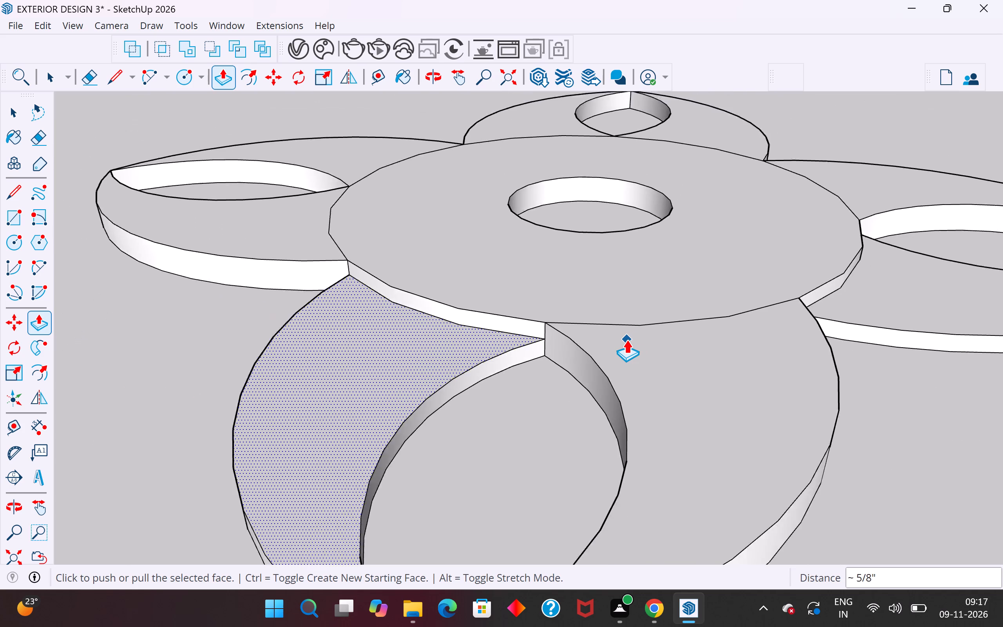
{"action": "scroll", "coordinate": [626, 339], "scroll_direction": "down", "scroll_amount": 5}
{"action": "middle_click_drag", "start_coordinate": [534, 360], "coordinate": [710, 408]}
{"action": "left_click", "coordinate": [12, 118]}
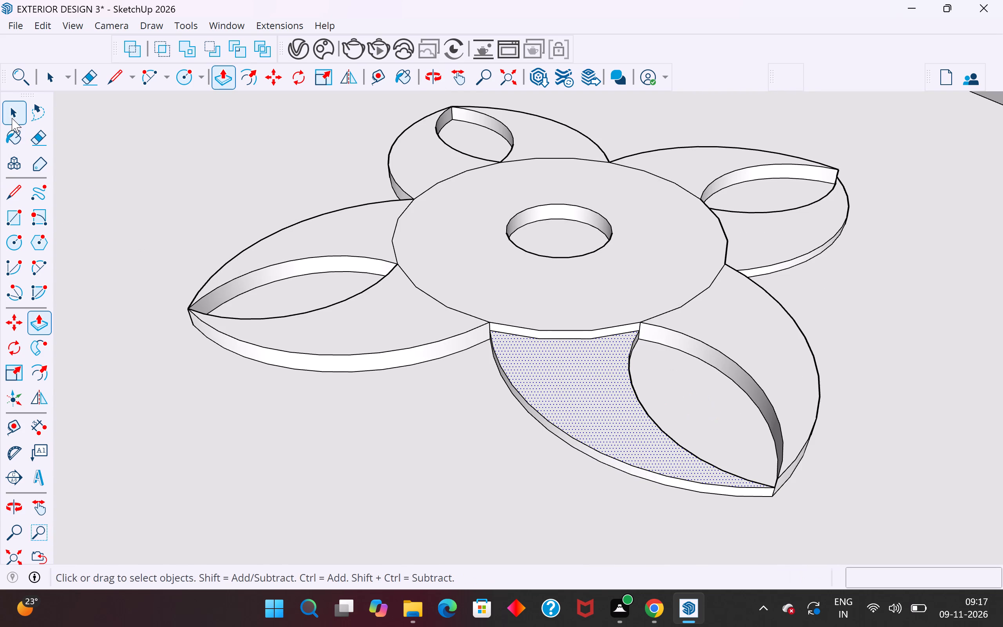
{"action": "left_click", "coordinate": [317, 234]}
{"action": "left_click", "coordinate": [37, 324]}
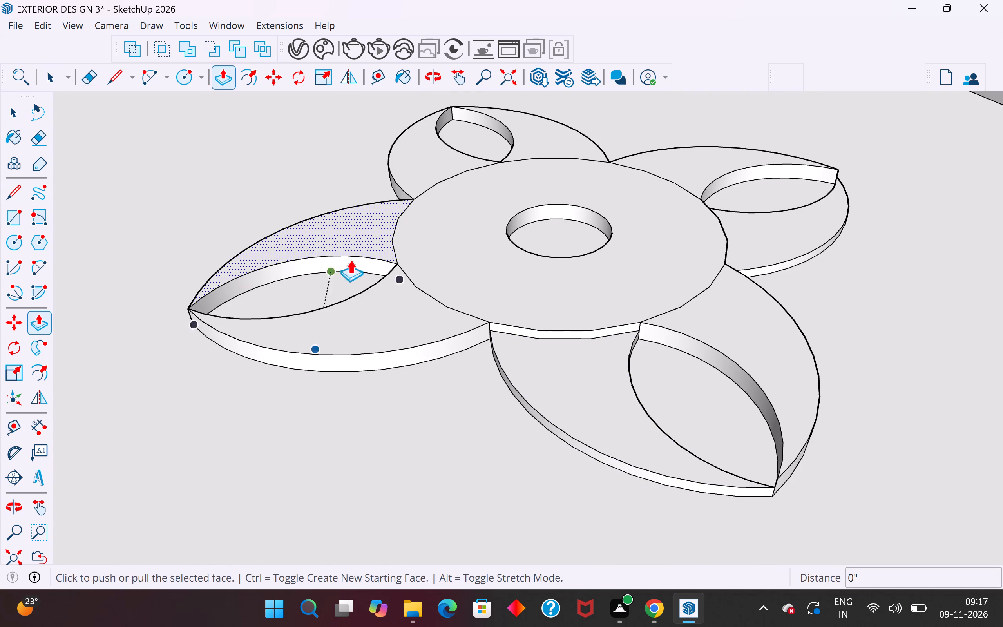
{"action": "double_click", "coordinate": [353, 245]}
Lower the matching half of the fourth petal's top face by repeating the previous Push/Pull distance.
{"action": "middle_click_drag", "start_coordinate": [288, 237], "coordinate": [676, 246]}
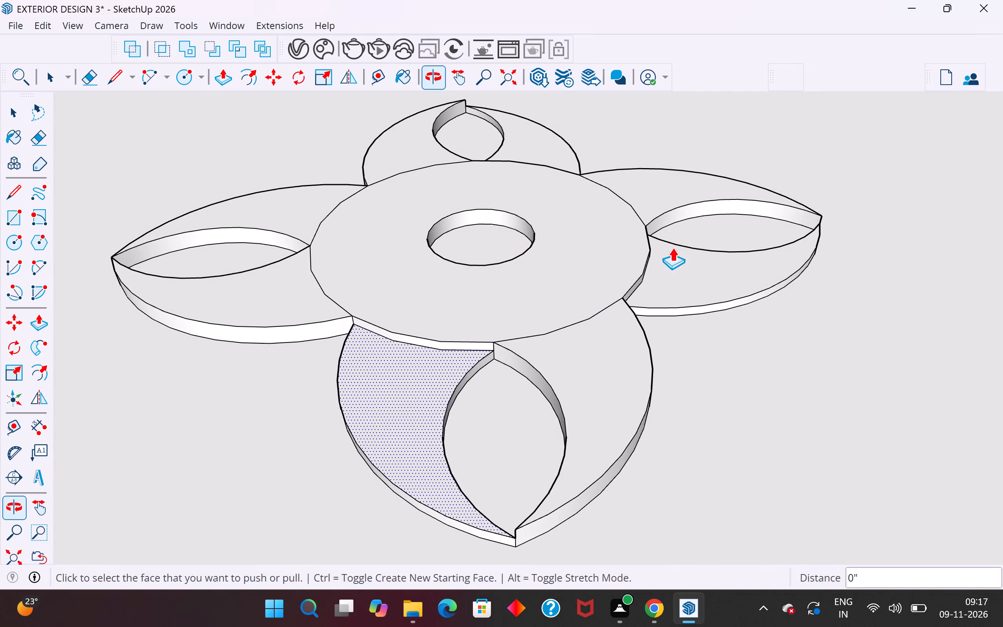
{"action": "left_click", "coordinate": [11, 104]}
{"action": "left_click", "coordinate": [261, 215]}
{"action": "middle_click_drag", "start_coordinate": [268, 308], "coordinate": [439, 275]}
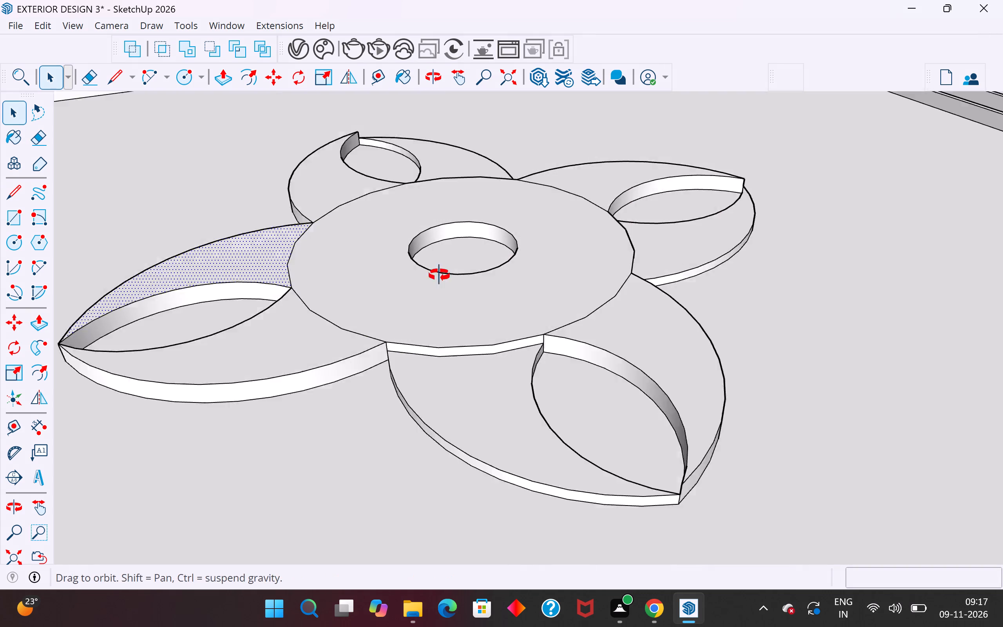
{"action": "middle_click_drag", "start_coordinate": [439, 275], "coordinate": [445, 273]}
{"action": "left_click", "coordinate": [37, 324]}
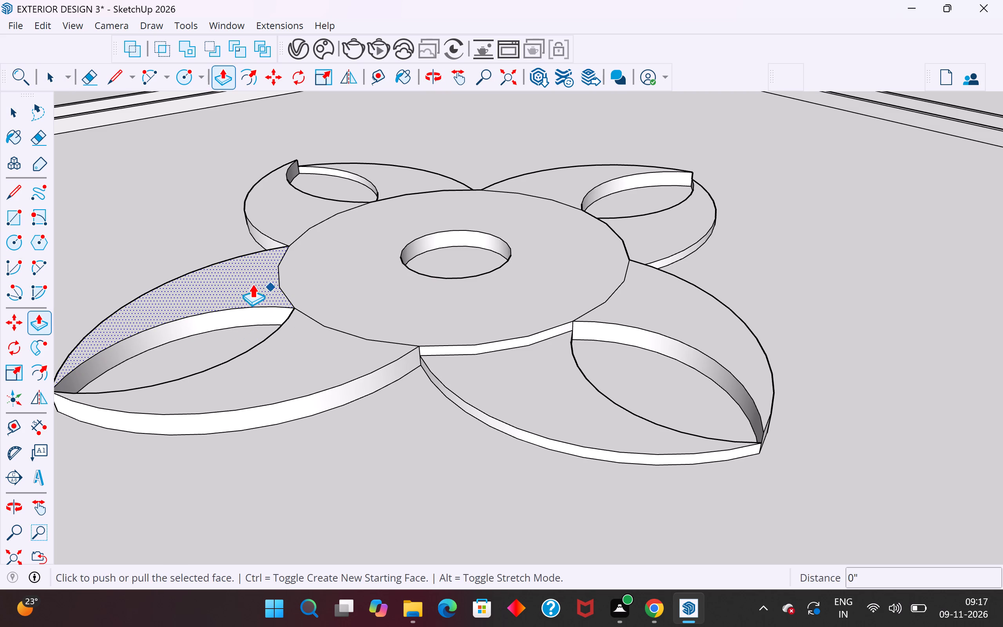
{"action": "double_click", "coordinate": [244, 284]}
{"action": "left_click", "coordinate": [19, 118]}
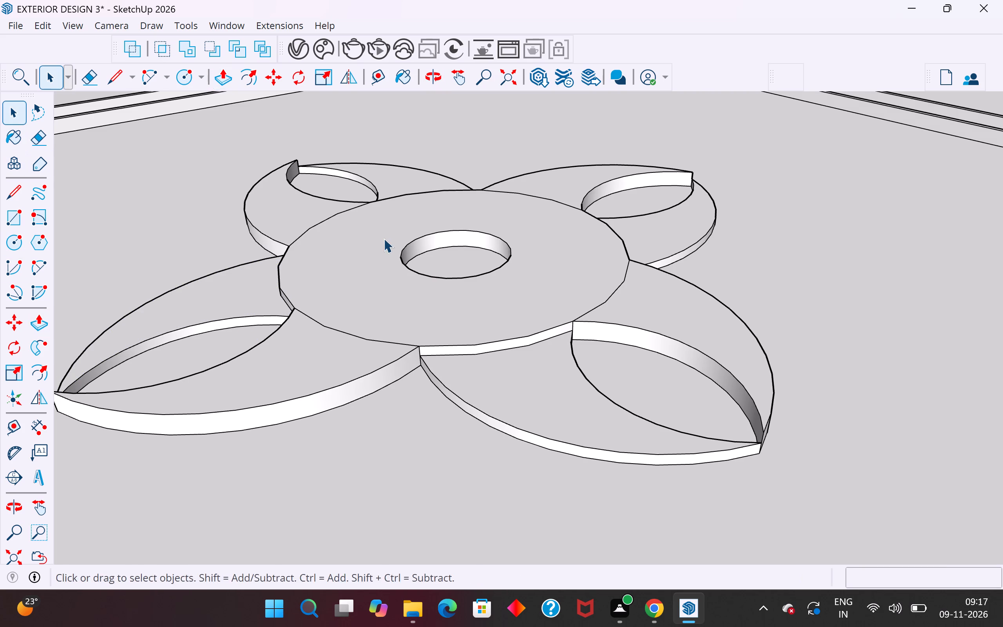
Copy the top rim edge of the flower's central hole about 11/16" down its inner wall with Move.
{"action": "scroll", "coordinate": [384, 238], "scroll_direction": "down", "scroll_amount": 5}
{"action": "middle_click_drag", "start_coordinate": [416, 262], "coordinate": [491, 361]}
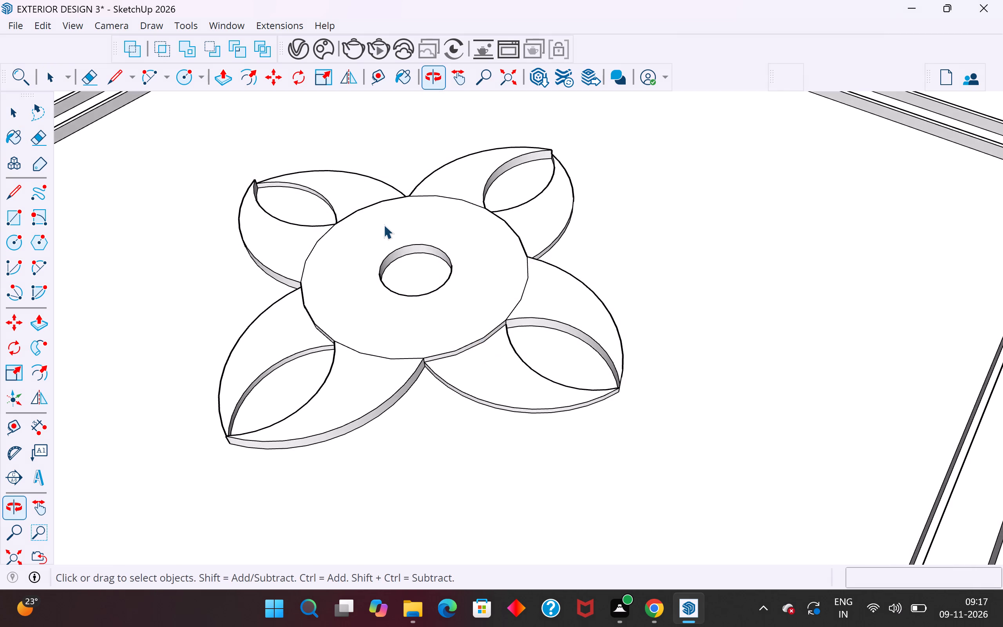
{"action": "scroll", "coordinate": [384, 225], "scroll_direction": "up", "scroll_amount": 11}
{"action": "middle_click_drag", "start_coordinate": [449, 279], "coordinate": [415, 245]}
{"action": "scroll", "coordinate": [427, 265], "scroll_direction": "up", "scroll_amount": 3}
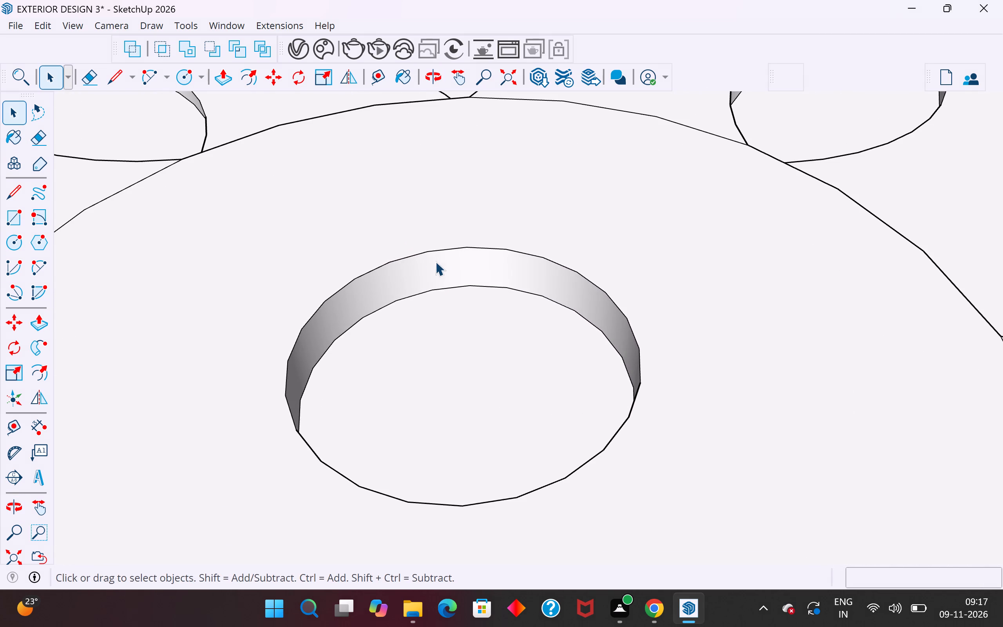
{"action": "left_click", "coordinate": [449, 248]}
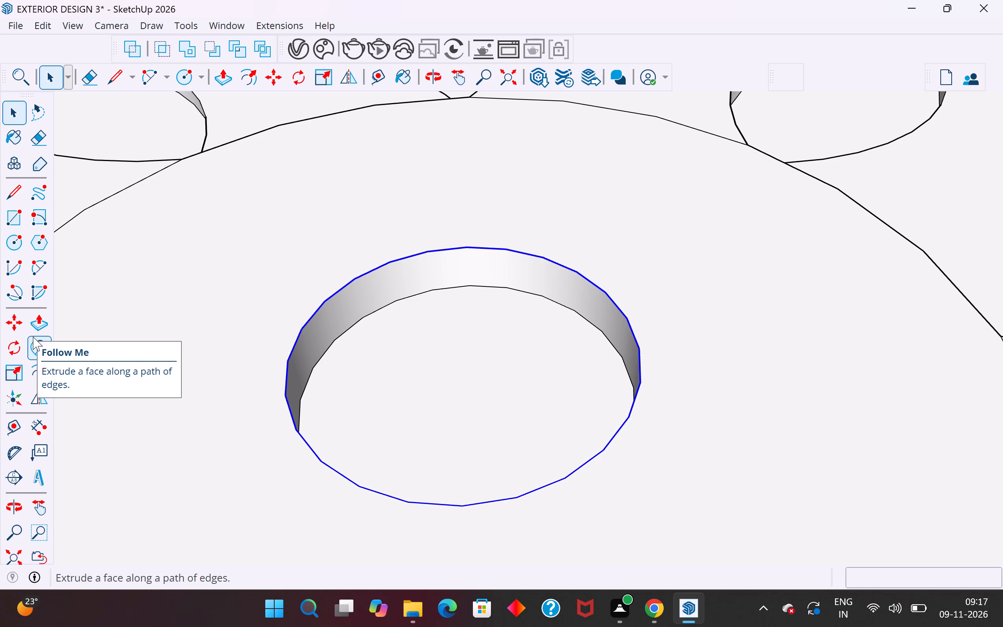
{"action": "middle_click_drag", "start_coordinate": [391, 336], "coordinate": [244, 269]}
{"action": "key", "text": "m"}
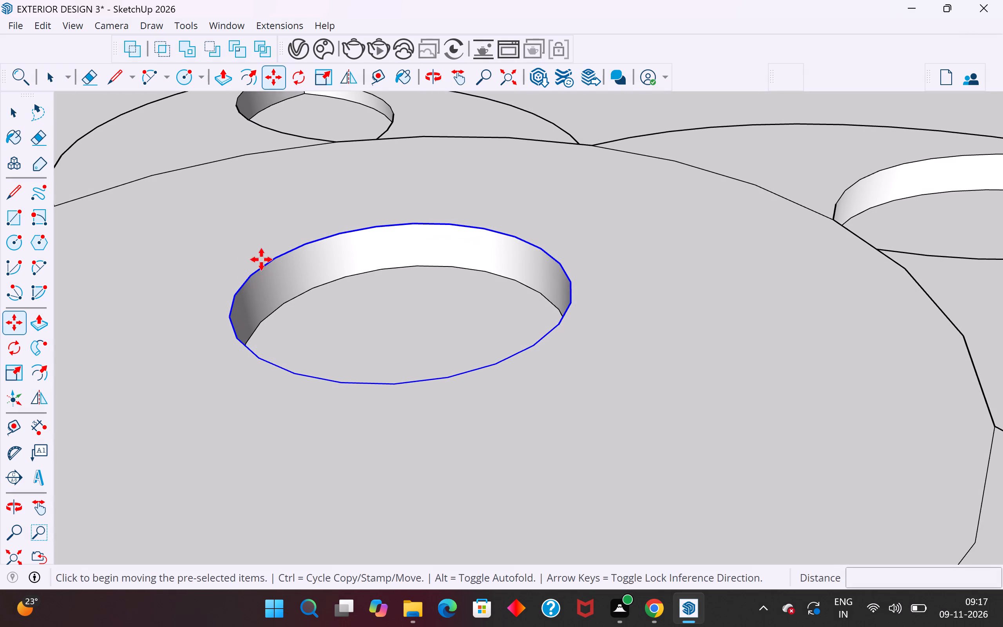
{"action": "left_click", "coordinate": [410, 227], "text": "ctrl"}
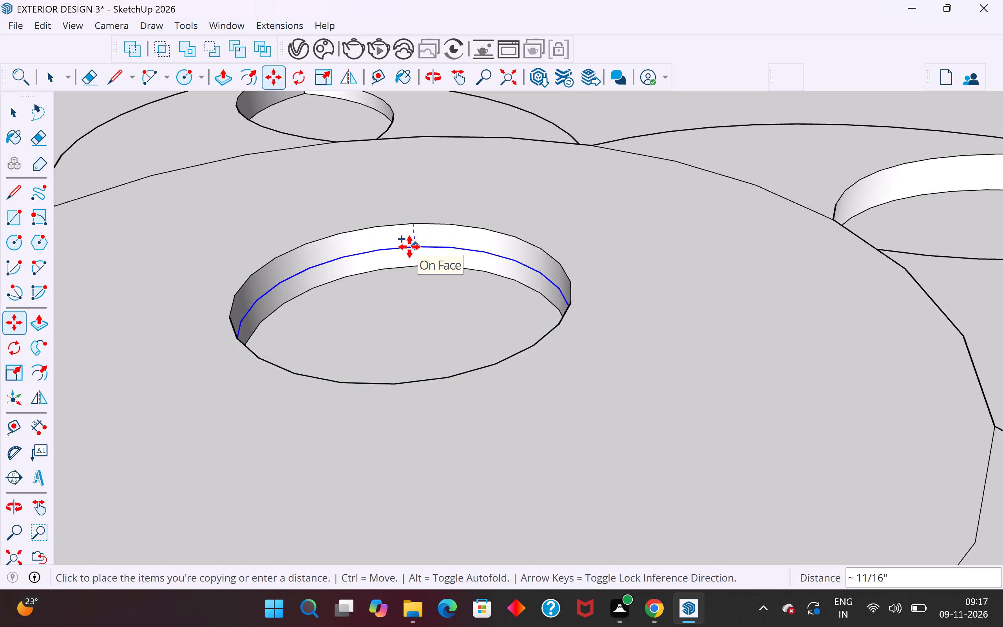
{"action": "left_click", "coordinate": [409, 247]}
{"action": "left_click", "coordinate": [12, 110]}
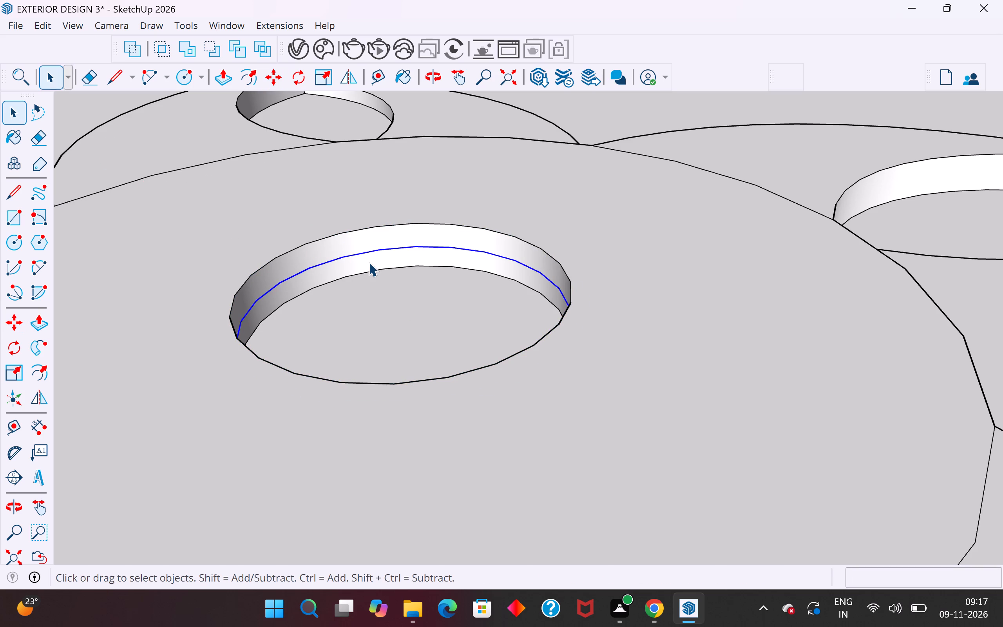
{"action": "scroll", "coordinate": [369, 262], "scroll_direction": "down", "scroll_amount": 10}
{"action": "scroll", "coordinate": [559, 261], "scroll_direction": "down", "scroll_amount": 10}
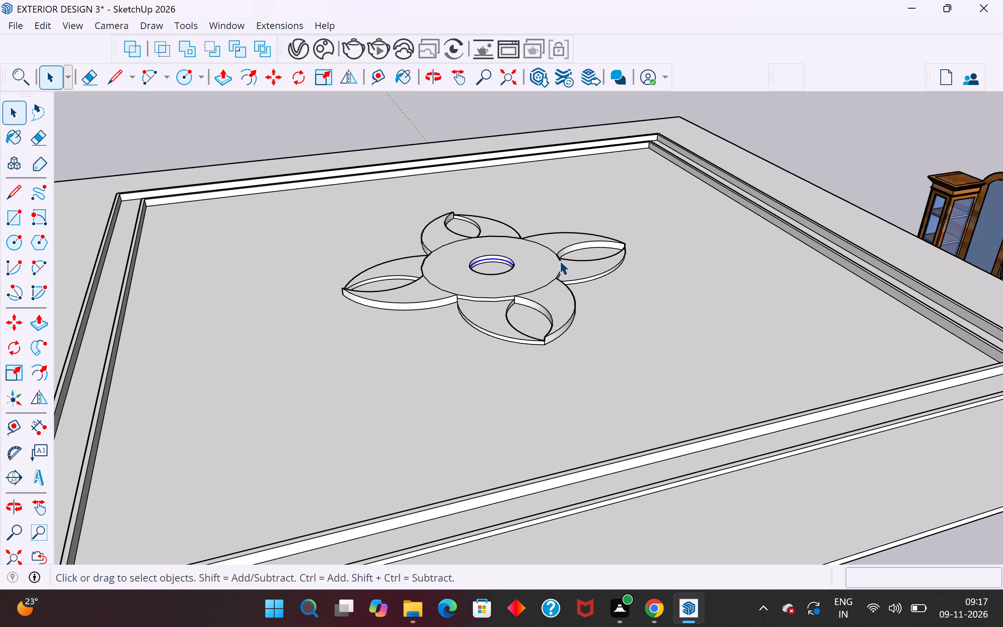
{"action": "left_click", "coordinate": [851, 149]}
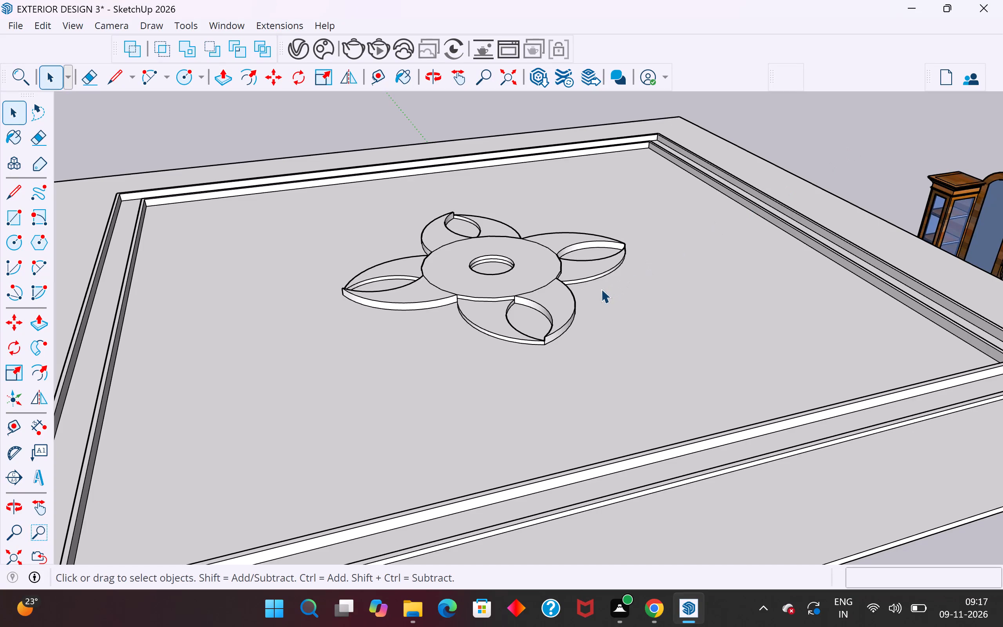
Examine the finished flower and the whole panel with its rectangular strips from above, below and the side.
{"action": "scroll", "coordinate": [520, 348], "scroll_direction": "down", "scroll_amount": 11}
{"action": "middle_click_drag", "start_coordinate": [540, 341], "coordinate": [507, 432]}
{"action": "scroll", "coordinate": [429, 451], "scroll_direction": "up", "scroll_amount": 5}
{"action": "middle_click_drag", "start_coordinate": [515, 344], "coordinate": [518, 540]}
{"action": "middle_click_drag", "start_coordinate": [529, 305], "coordinate": [545, 469]}
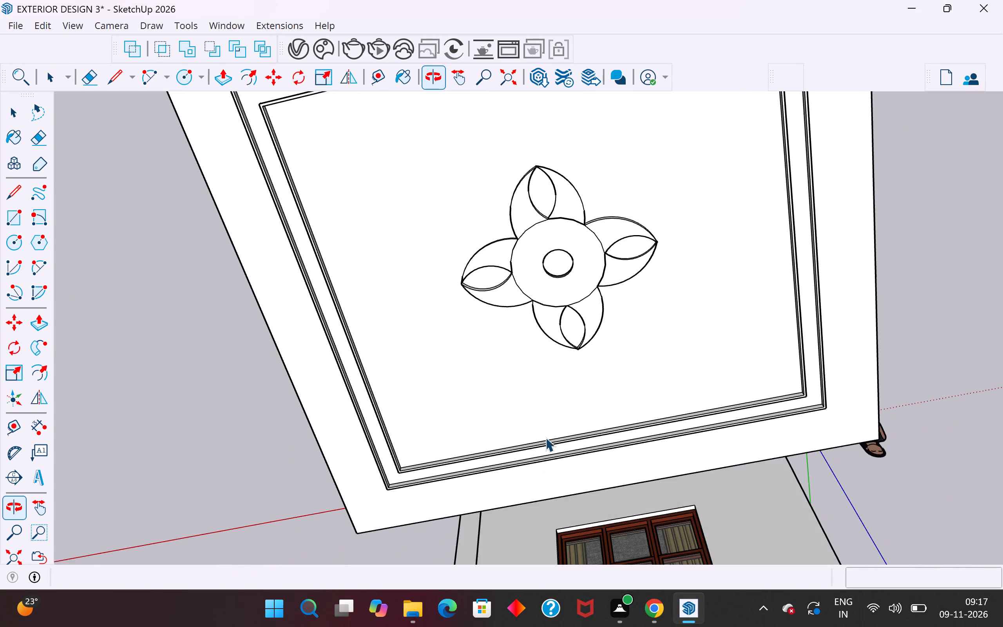
{"action": "middle_click_drag", "start_coordinate": [565, 260], "coordinate": [567, 402]}
{"action": "middle_click_drag", "start_coordinate": [577, 249], "coordinate": [553, 455]}
{"action": "middle_click_drag", "start_coordinate": [564, 260], "coordinate": [563, 353]}
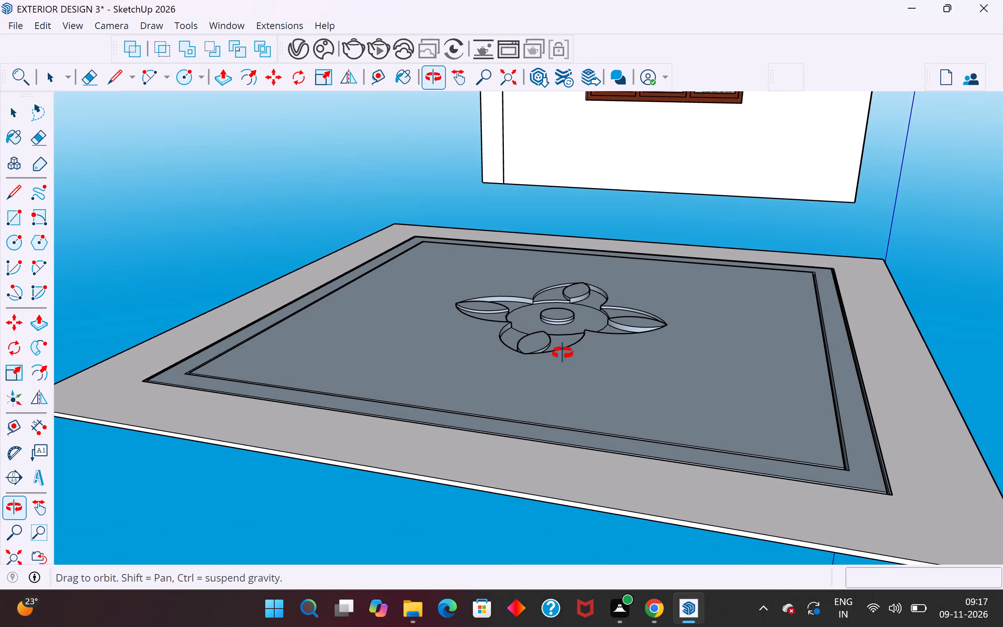
{"action": "middle_click_drag", "start_coordinate": [563, 353], "coordinate": [625, 129]}
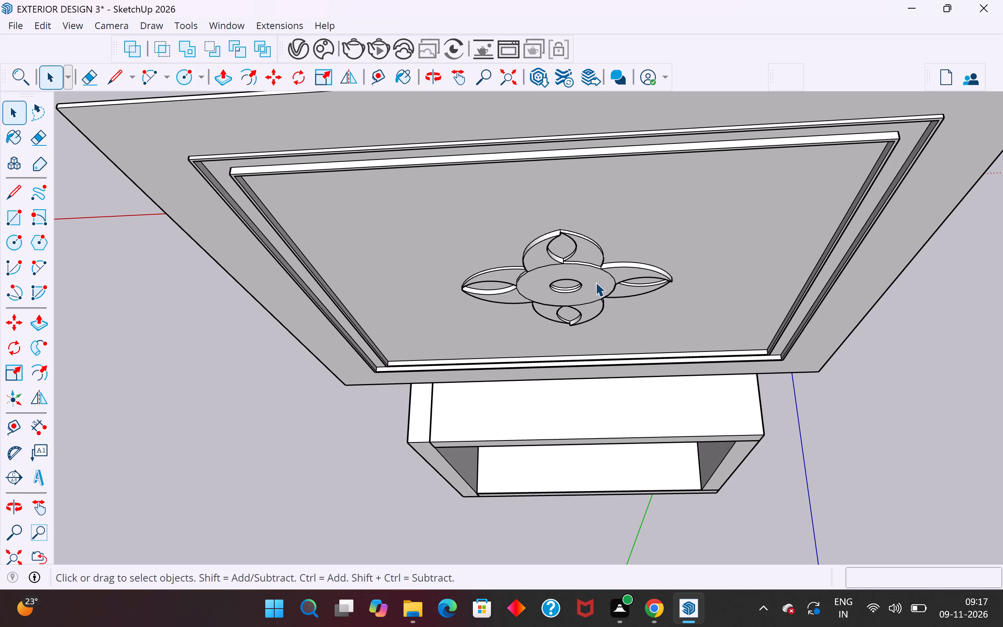
{"action": "middle_click_drag", "start_coordinate": [586, 279], "coordinate": [582, 186]}
{"action": "middle_click_drag", "start_coordinate": [537, 352], "coordinate": [554, 164]}
{"action": "middle_click_drag", "start_coordinate": [545, 316], "coordinate": [569, 161]}
{"action": "middle_click_drag", "start_coordinate": [562, 397], "coordinate": [560, 240]}
{"action": "middle_click", "coordinate": [527, 288]}
{"action": "middle_click_drag", "start_coordinate": [512, 336], "coordinate": [513, 303]}
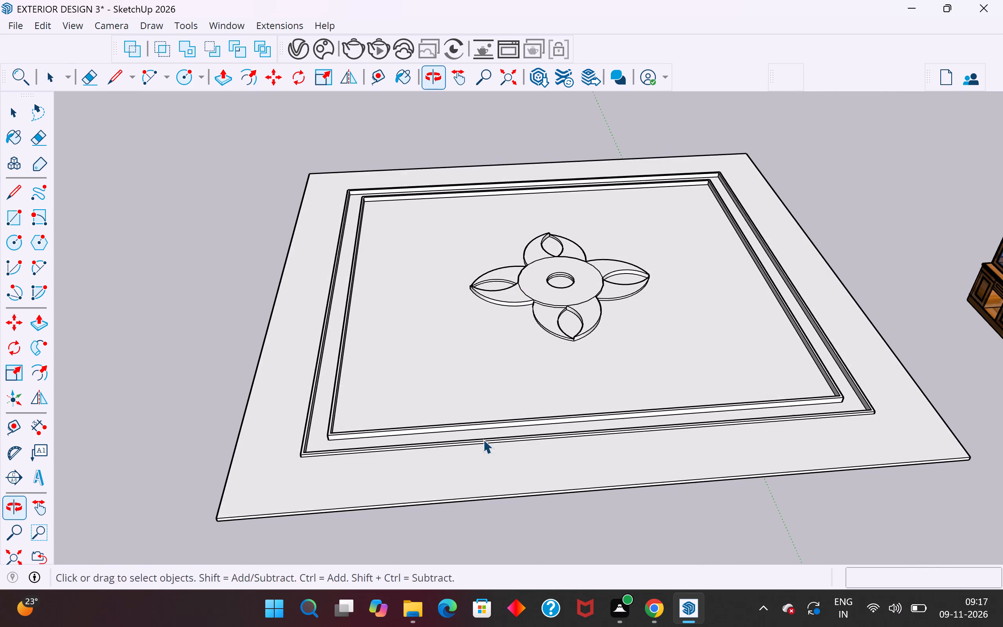
{"action": "middle_click_drag", "start_coordinate": [483, 439], "coordinate": [489, 359]}
Save the model as EXTERIOR DESIGN 3 in the Sketchup intership file folder, purging unused components and materials.
{"action": "left_click", "coordinate": [42, 27]}
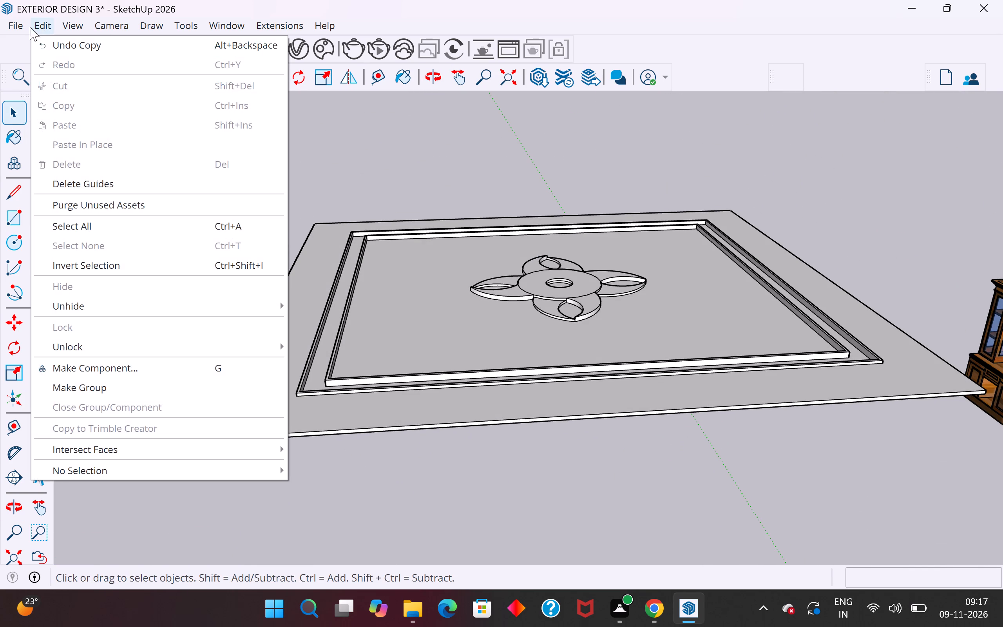
{"action": "left_click", "coordinate": [40, 105]}
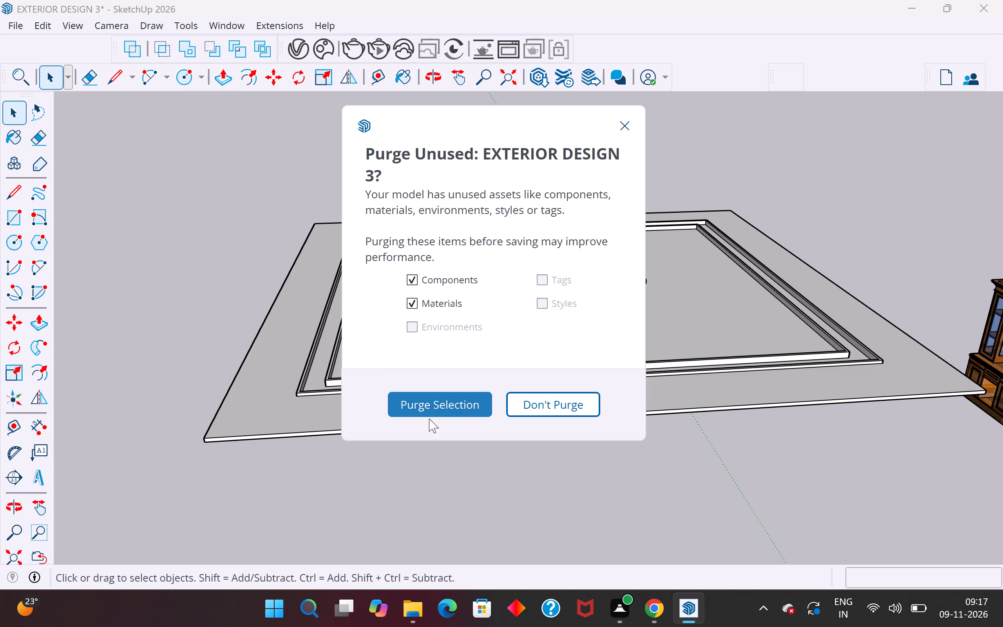
{"action": "left_click", "coordinate": [445, 404]}
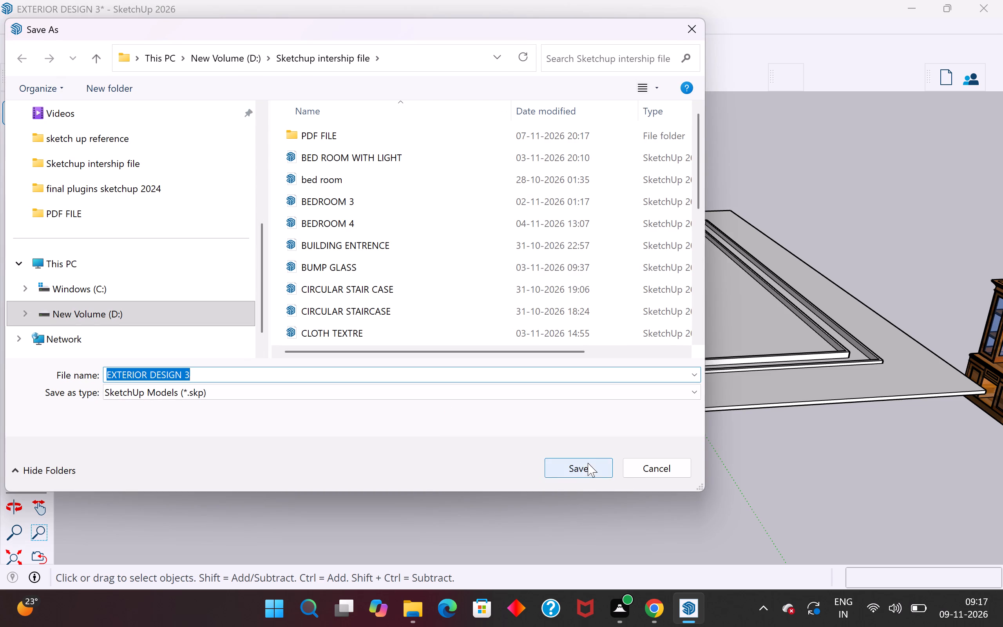
{"action": "left_click", "coordinate": [584, 469]}
{"action": "left_click", "coordinate": [530, 311]}
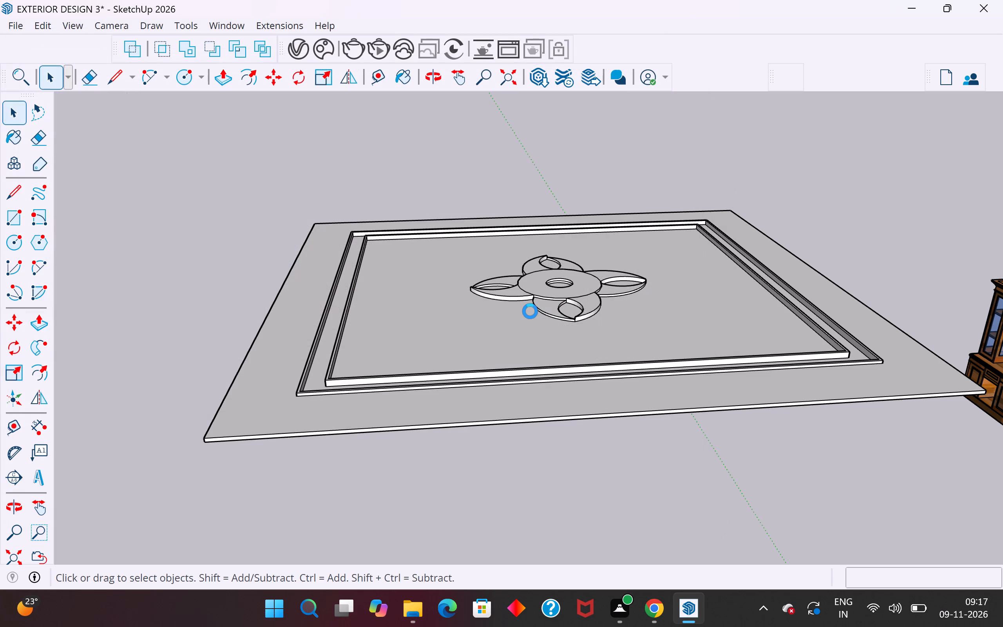
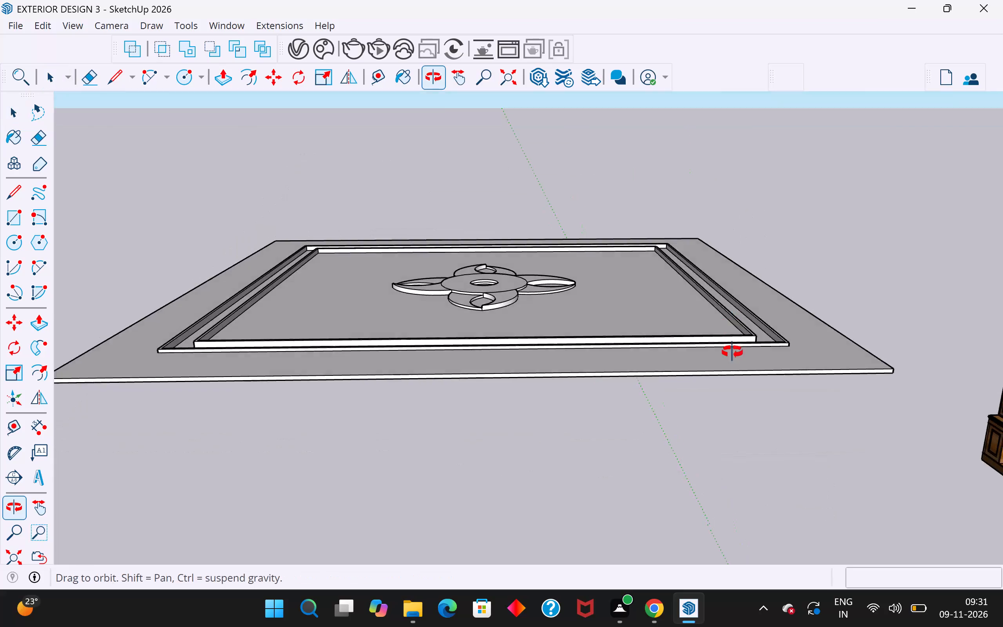
Open the V-Ray Asset Editor for the panel model and dismiss the V-Ray update notification.
{"action": "scroll", "coordinate": [461, 350], "scroll_direction": "up", "scroll_amount": 1}
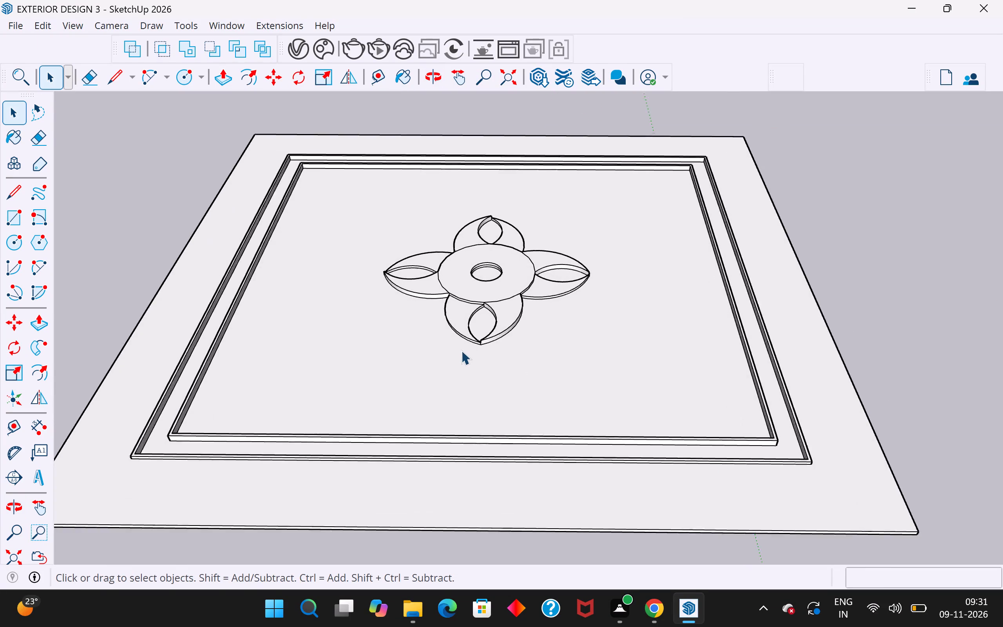
{"action": "scroll", "coordinate": [461, 350], "scroll_direction": "up", "scroll_amount": 3}
{"action": "middle_click_drag", "start_coordinate": [501, 361], "coordinate": [517, 359]}
{"action": "scroll", "coordinate": [515, 372], "scroll_direction": "down", "scroll_amount": 6}
{"action": "middle_click_drag", "start_coordinate": [515, 372], "coordinate": [515, 387]}
{"action": "left_click", "coordinate": [299, 54]}
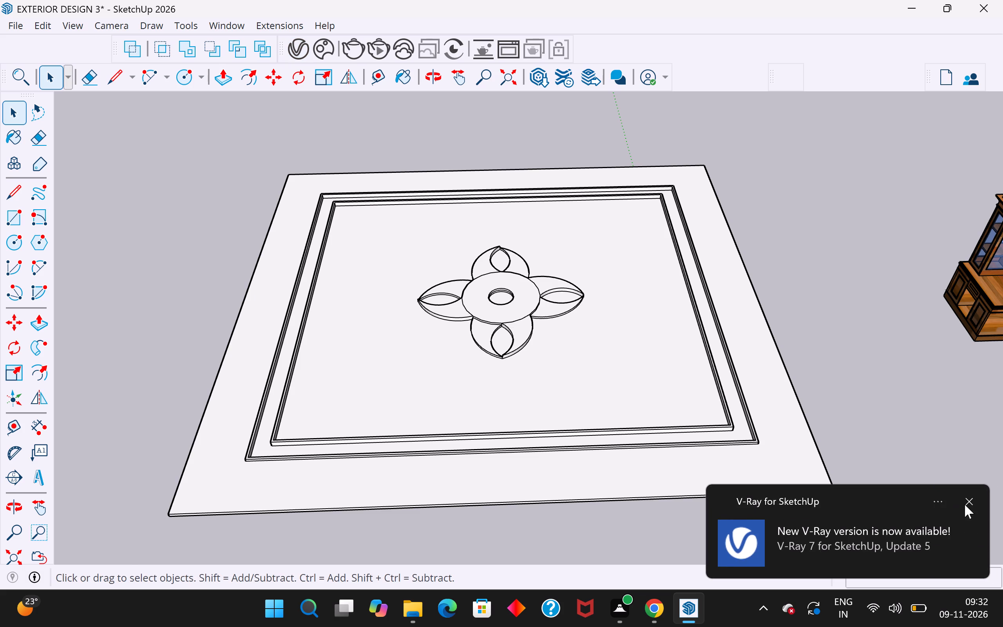
{"action": "left_click", "coordinate": [969, 502]}
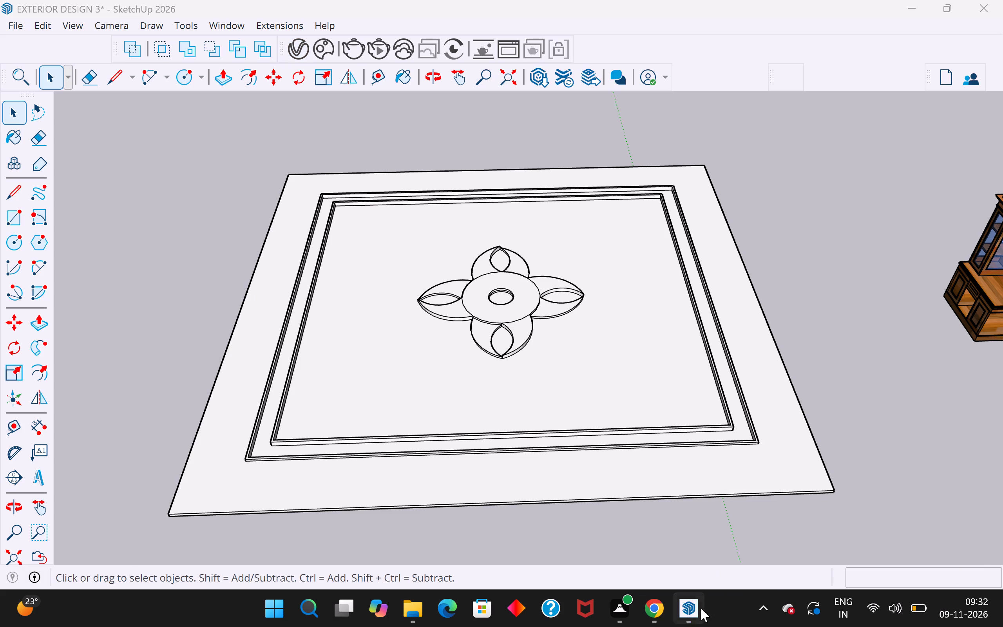
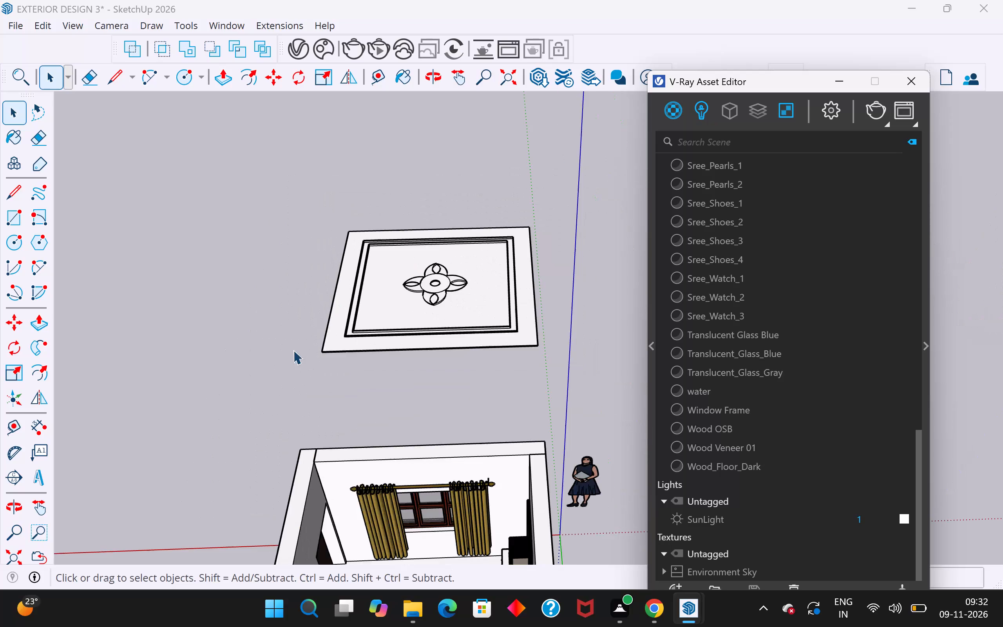
Create a new Generic material in the V-Ray Asset Editor.
{"action": "scroll", "coordinate": [491, 369], "scroll_direction": "up", "scroll_amount": 4}
{"action": "scroll", "coordinate": [516, 266], "scroll_direction": "up", "scroll_amount": 6}
{"action": "scroll", "coordinate": [525, 180], "scroll_direction": "up", "scroll_amount": 3}
{"action": "middle_click_drag", "start_coordinate": [532, 190], "coordinate": [531, 245]}
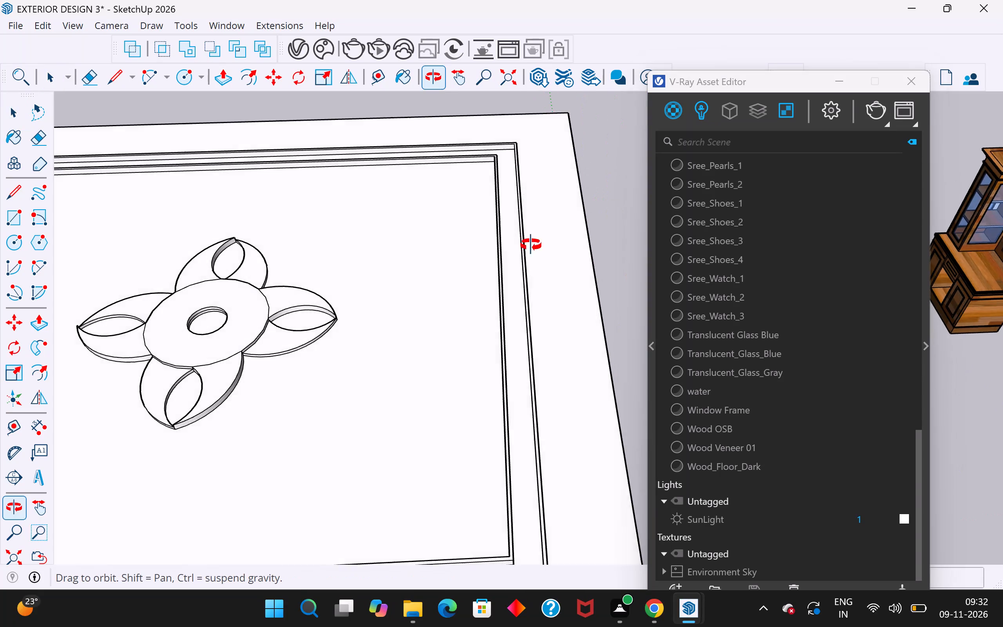
{"action": "middle_click_drag", "start_coordinate": [531, 245], "coordinate": [556, 188]}
{"action": "right_click", "coordinate": [668, 110]}
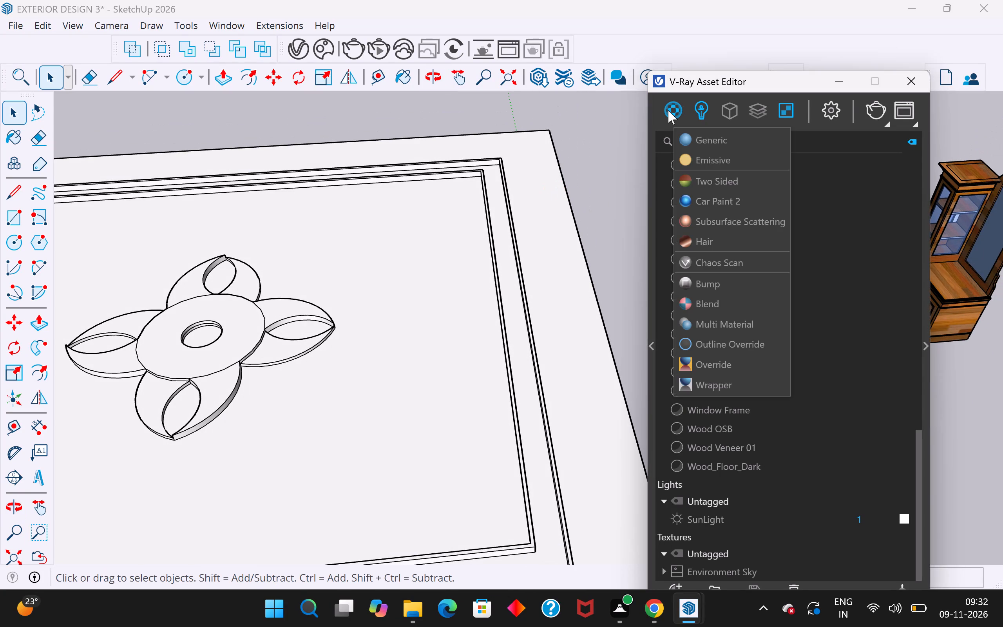
{"action": "left_click", "coordinate": [707, 138]}
{"action": "scroll", "coordinate": [724, 211], "scroll_direction": "up", "scroll_amount": 1}
{"action": "scroll", "coordinate": [712, 235], "scroll_direction": "down", "scroll_amount": 3}
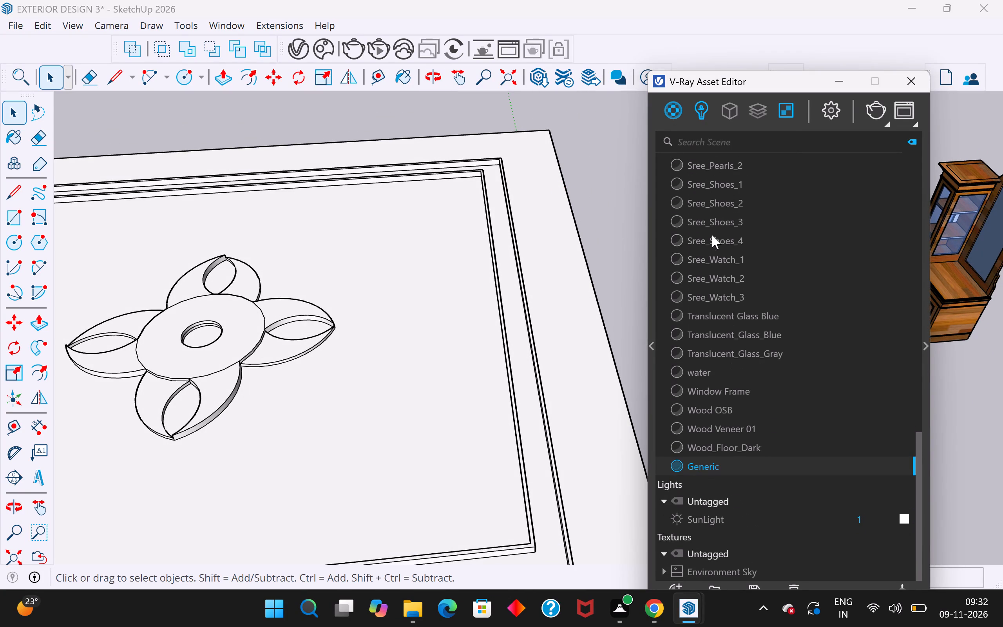
{"action": "scroll", "coordinate": [712, 235], "scroll_direction": "down", "scroll_amount": 1}
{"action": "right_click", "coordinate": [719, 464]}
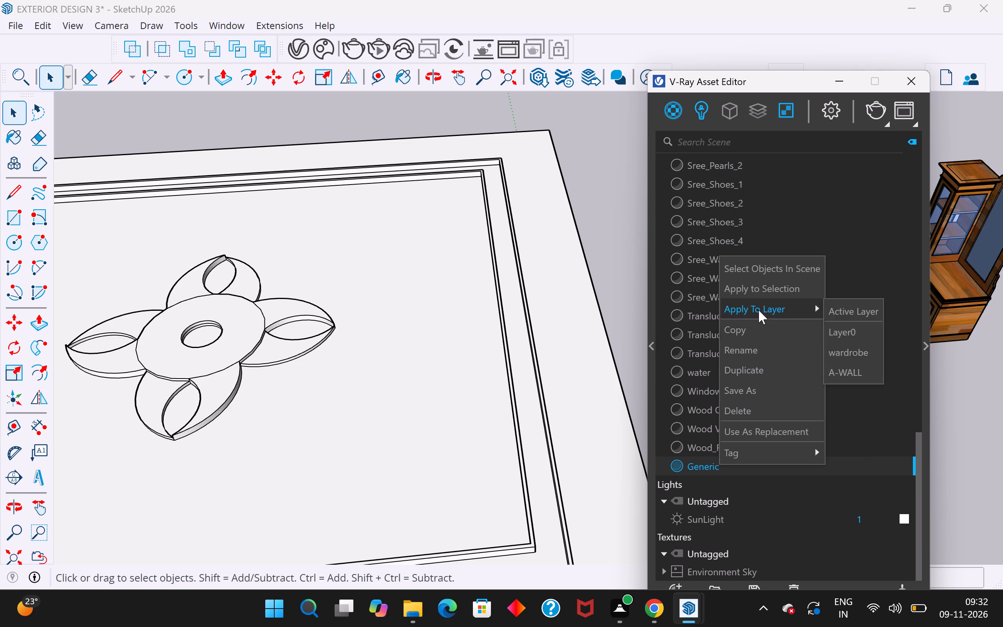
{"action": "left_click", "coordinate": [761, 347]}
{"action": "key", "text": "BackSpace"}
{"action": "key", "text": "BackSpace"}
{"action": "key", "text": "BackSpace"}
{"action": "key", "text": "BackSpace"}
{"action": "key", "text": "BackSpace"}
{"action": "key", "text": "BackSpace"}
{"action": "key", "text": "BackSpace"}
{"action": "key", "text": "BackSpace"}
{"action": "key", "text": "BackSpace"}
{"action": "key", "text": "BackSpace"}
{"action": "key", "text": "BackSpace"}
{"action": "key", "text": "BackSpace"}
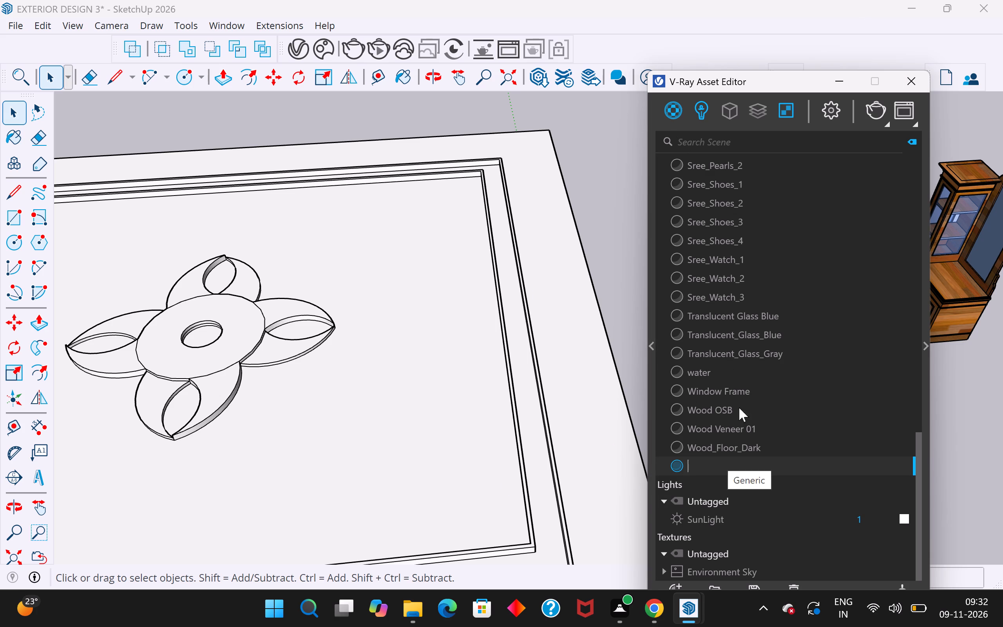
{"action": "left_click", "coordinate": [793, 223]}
Create a new Emissive material in the V-Ray Asset Editor.
{"action": "right_click", "coordinate": [672, 109]}
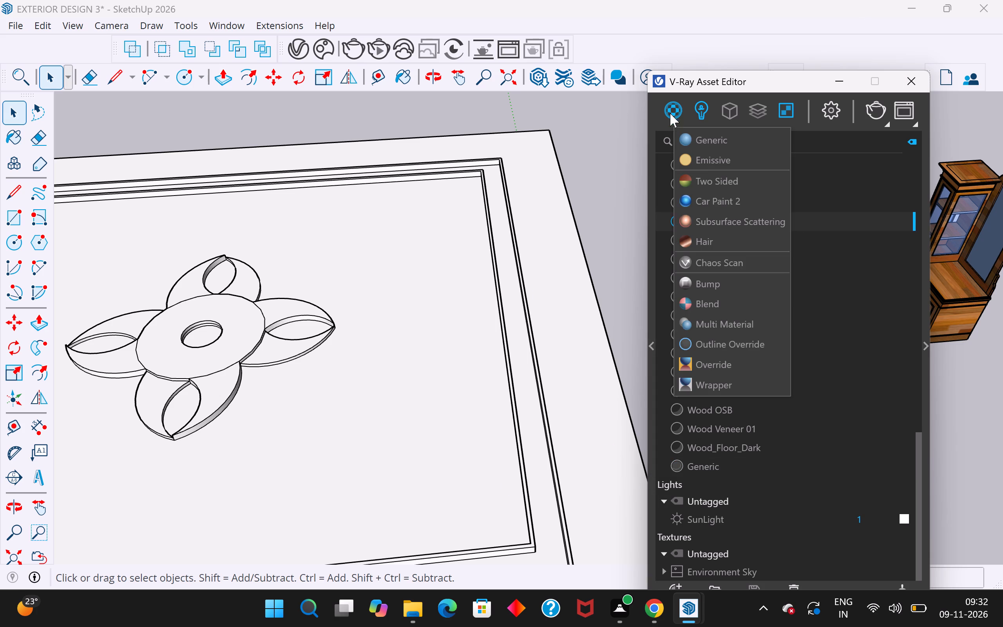
{"action": "left_click", "coordinate": [717, 162]}
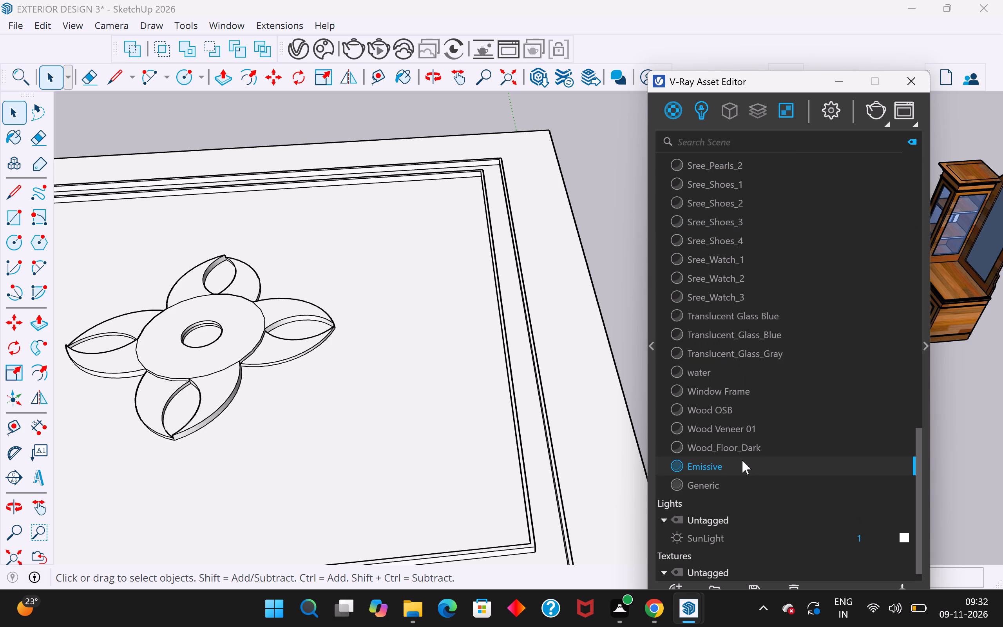
{"action": "scroll", "coordinate": [742, 460], "scroll_direction": "down", "scroll_amount": 3}
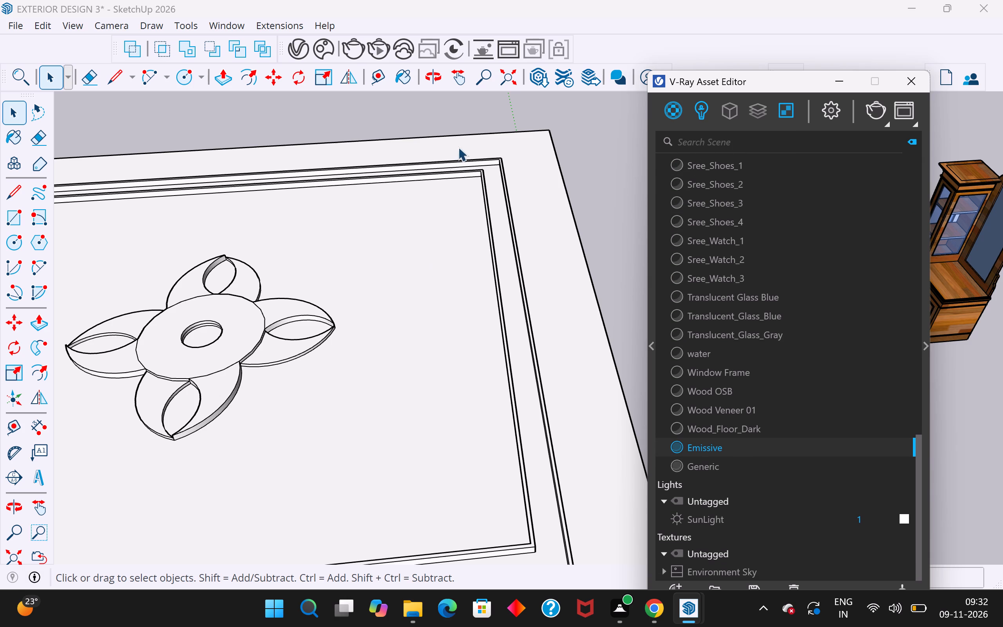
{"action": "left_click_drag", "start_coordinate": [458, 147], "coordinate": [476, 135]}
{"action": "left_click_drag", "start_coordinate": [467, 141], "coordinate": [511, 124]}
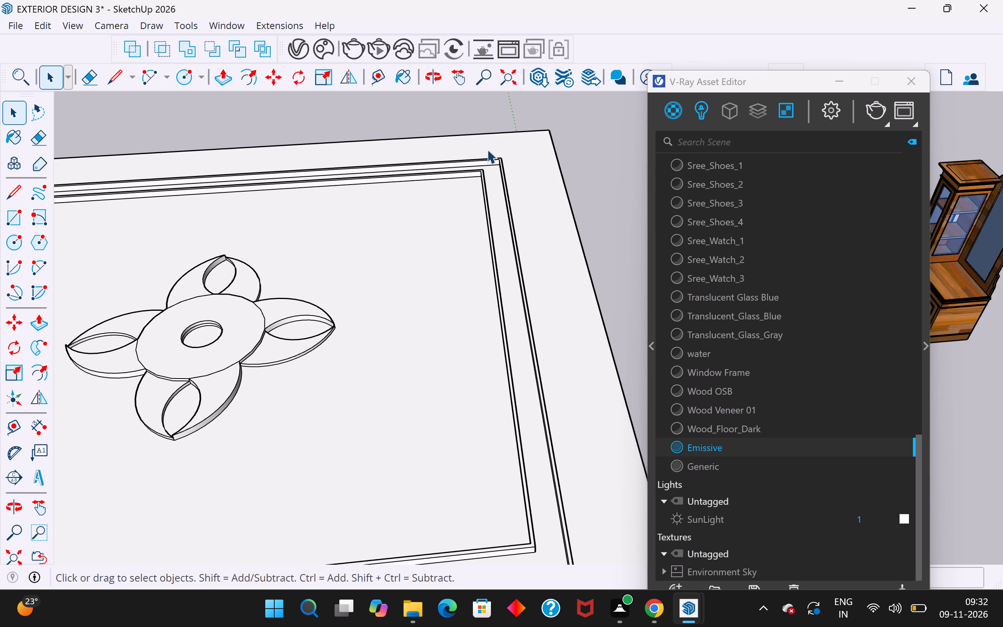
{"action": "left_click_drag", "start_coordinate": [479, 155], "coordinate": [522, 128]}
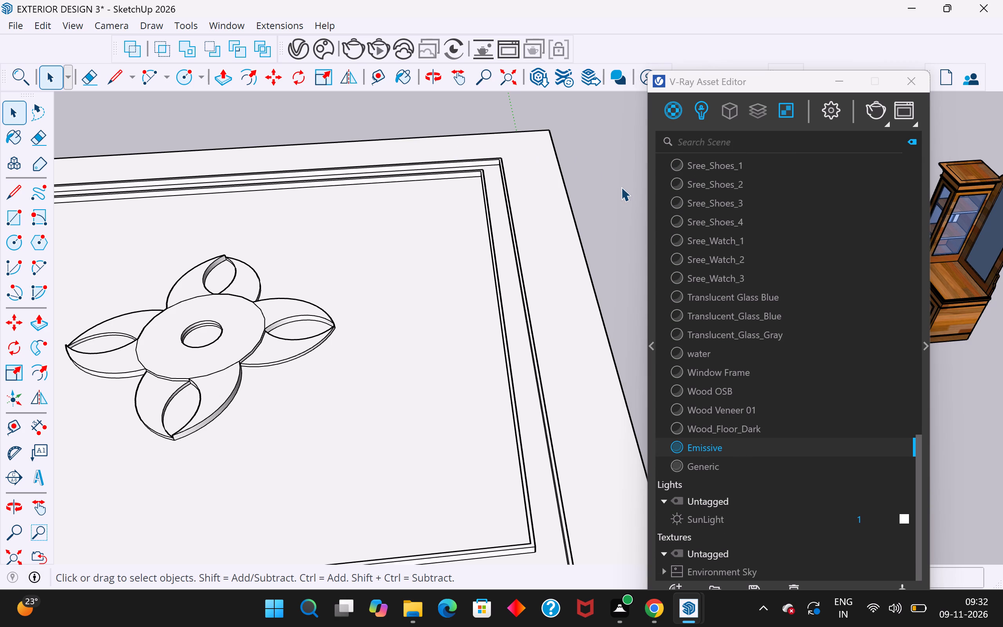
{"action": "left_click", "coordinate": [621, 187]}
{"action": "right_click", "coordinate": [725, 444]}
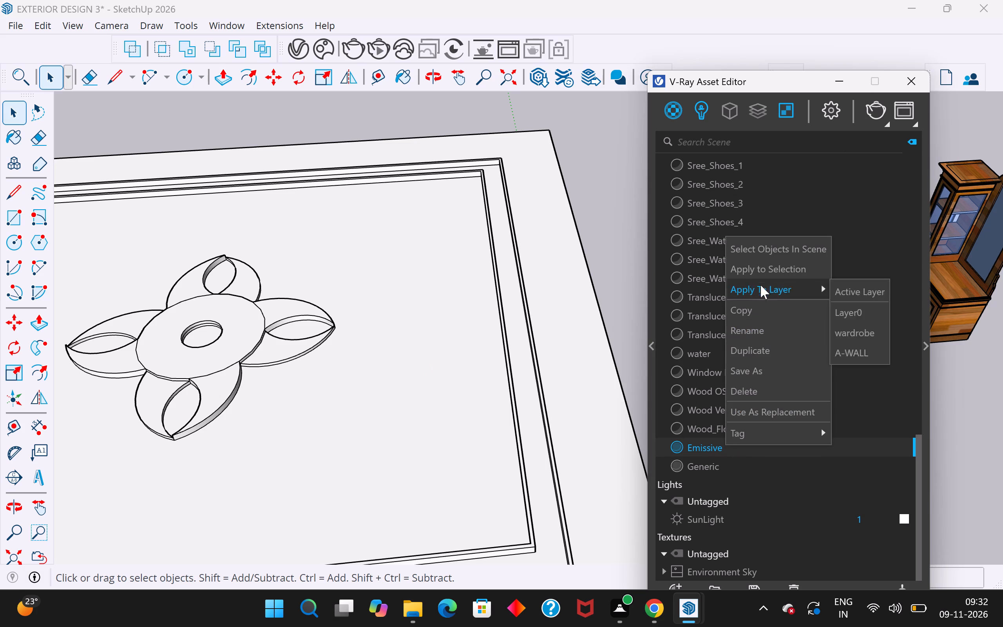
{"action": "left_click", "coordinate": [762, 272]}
Apply the Emissive material to one curved inner wall of the first petal's leaf-shaped recess.
{"action": "scroll", "coordinate": [245, 380], "scroll_direction": "up", "scroll_amount": 4}
{"action": "scroll", "coordinate": [302, 337], "scroll_direction": "up", "scroll_amount": 4}
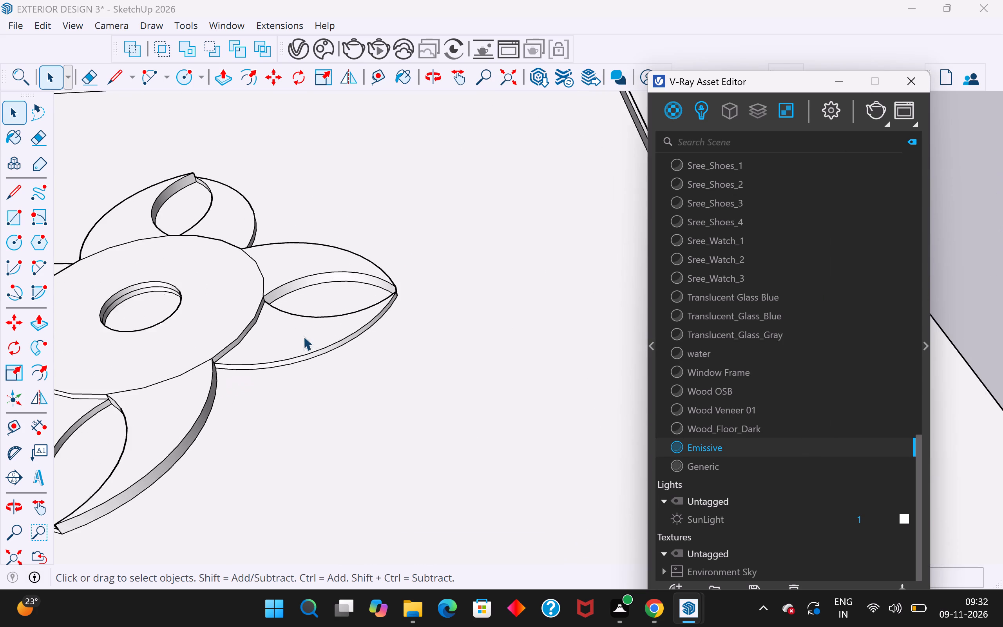
{"action": "middle_click_drag", "start_coordinate": [315, 321], "coordinate": [310, 264]}
{"action": "scroll", "coordinate": [312, 272], "scroll_direction": "up", "scroll_amount": 5}
{"action": "left_click", "coordinate": [320, 279]}
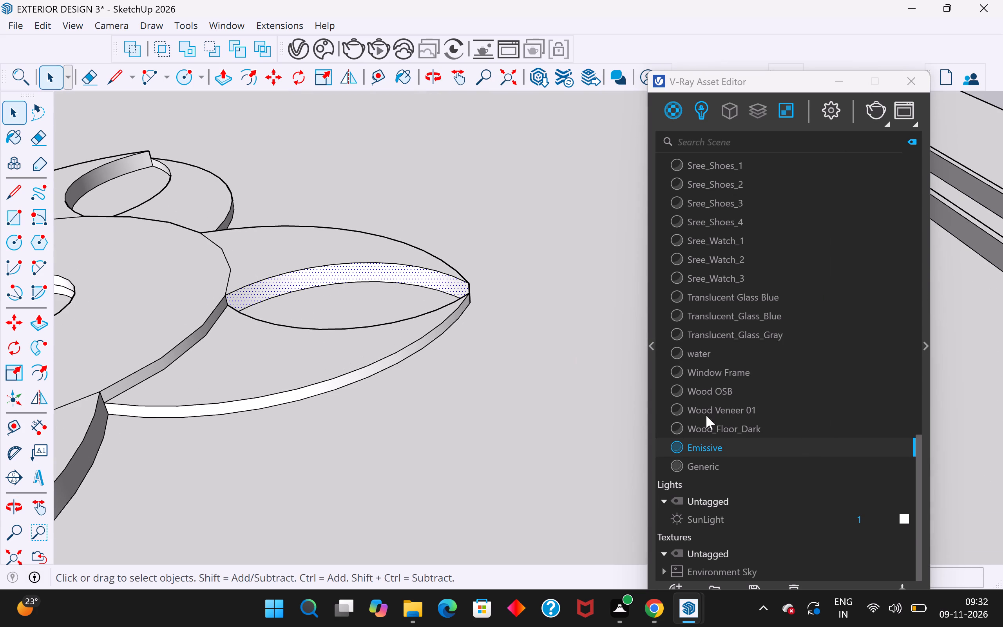
{"action": "right_click", "coordinate": [726, 448]}
{"action": "left_click", "coordinate": [768, 279]}
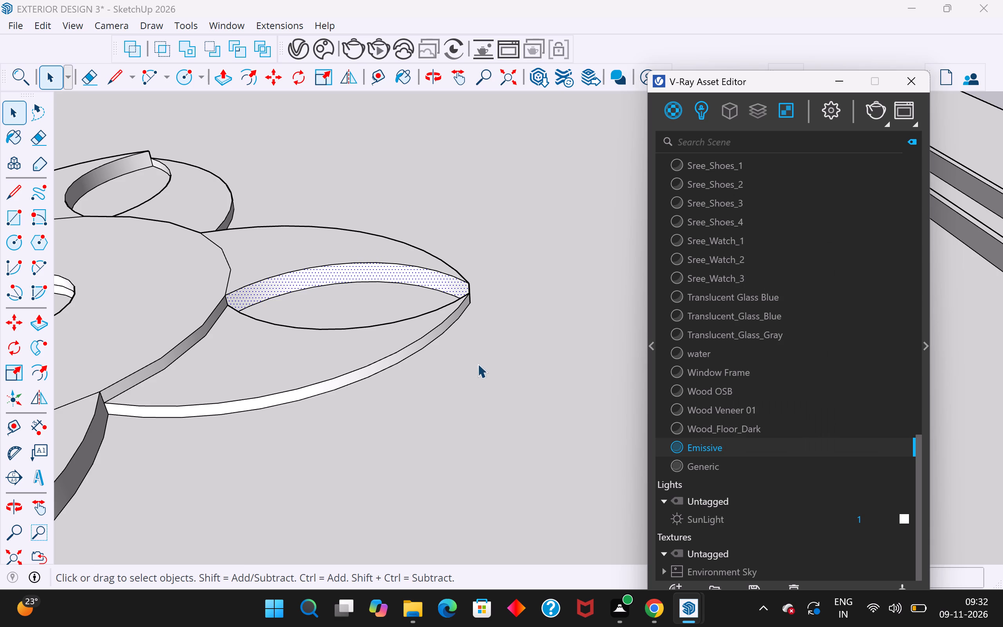
Apply the Emissive material to the opposite curved inner wall of the same petal's recess.
{"action": "middle_click_drag", "start_coordinate": [478, 361], "coordinate": [55, 449]}
{"action": "scroll", "coordinate": [389, 455], "scroll_direction": "down", "scroll_amount": 11}
{"action": "middle_click_drag", "start_coordinate": [458, 323], "coordinate": [453, 321]}
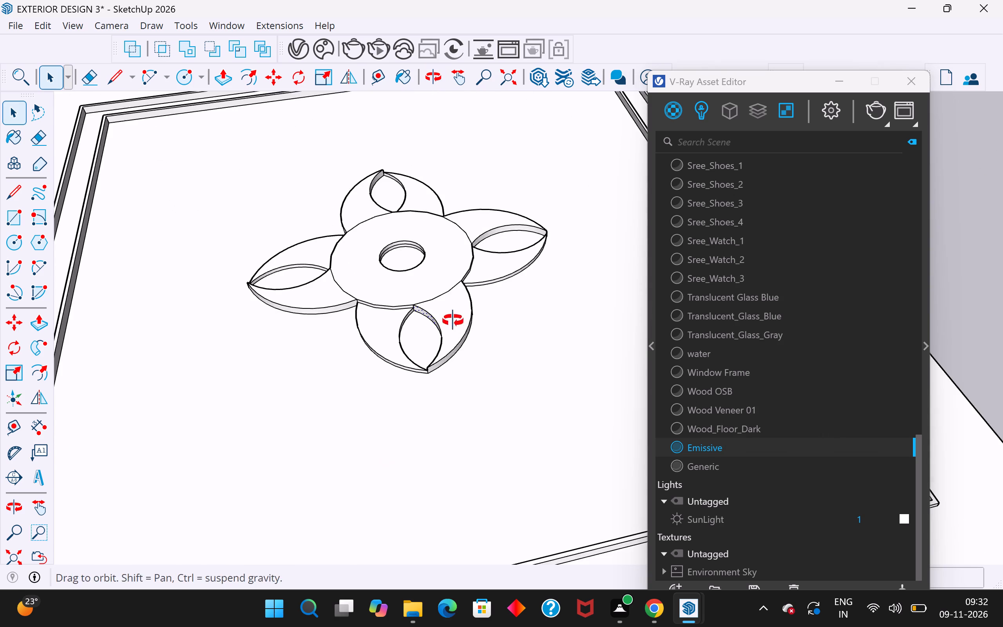
{"action": "middle_click_drag", "start_coordinate": [453, 321], "coordinate": [353, 293]}
{"action": "scroll", "coordinate": [395, 284], "scroll_direction": "up", "scroll_amount": 20}
{"action": "scroll", "coordinate": [395, 284], "scroll_direction": "up", "scroll_amount": 1}
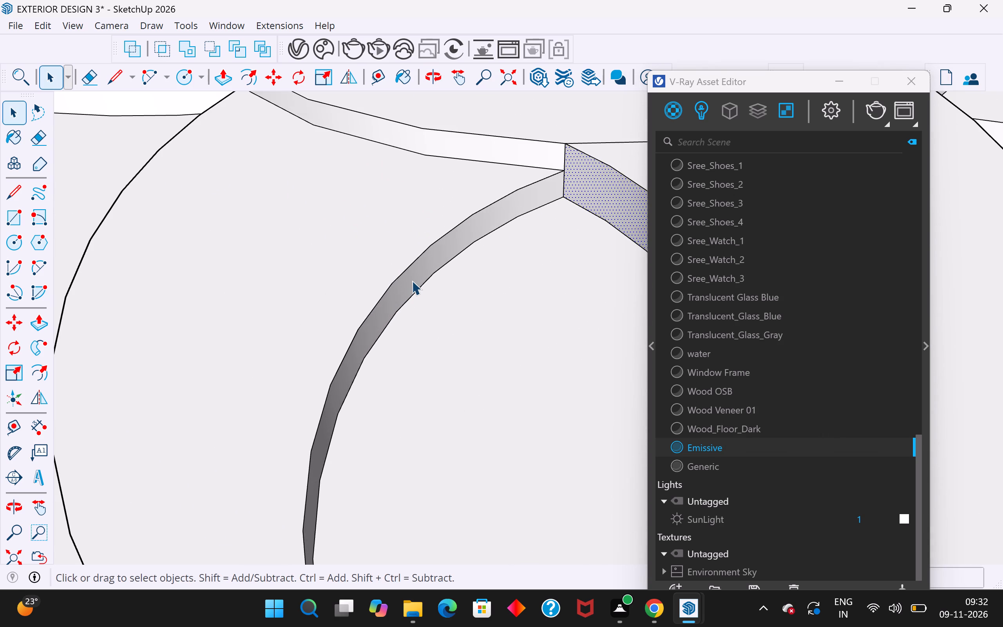
{"action": "left_click", "coordinate": [412, 281]}
{"action": "right_click", "coordinate": [729, 447]}
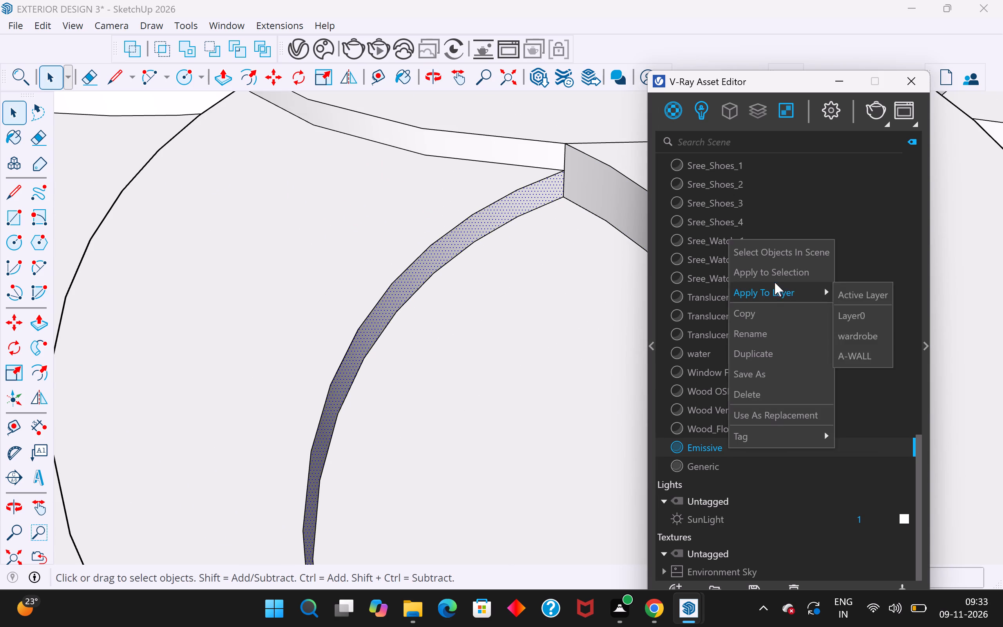
{"action": "left_click", "coordinate": [779, 268]}
{"action": "scroll", "coordinate": [581, 323], "scroll_direction": "down", "scroll_amount": 5}
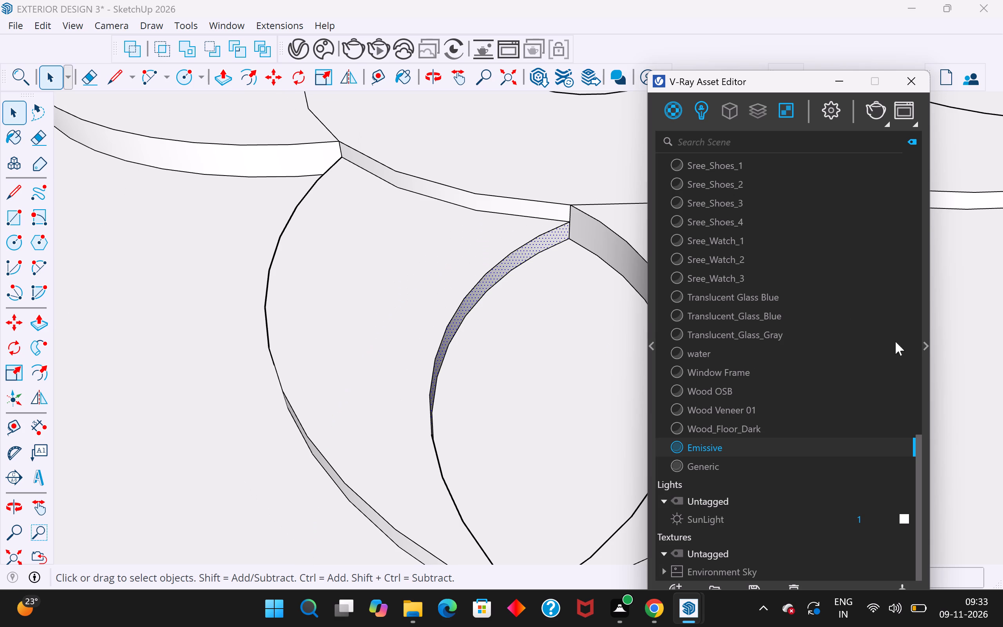
Expand the Emissive material's settings and reposition the Asset Editor so the flower stays accessible.
{"action": "left_click", "coordinate": [929, 345]}
{"action": "left_click_drag", "start_coordinate": [918, 82], "coordinate": [671, 83]}
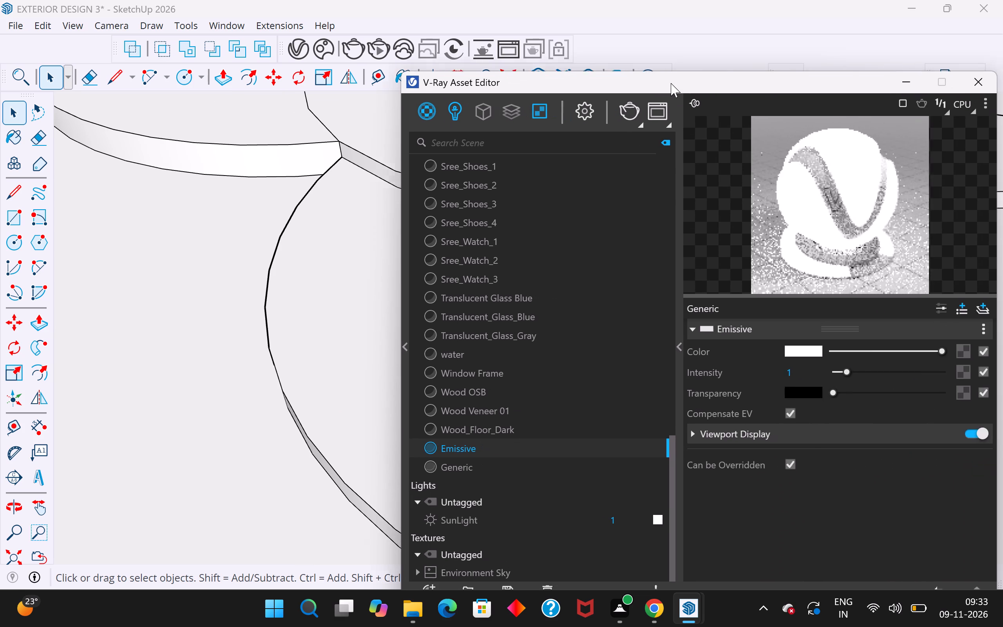
{"action": "left_click_drag", "start_coordinate": [671, 83], "coordinate": [891, 92]}
Apply the Emissive material to one curved inner wall of the adjacent second petal's recess.
{"action": "scroll", "coordinate": [524, 362], "scroll_direction": "down", "scroll_amount": 10}
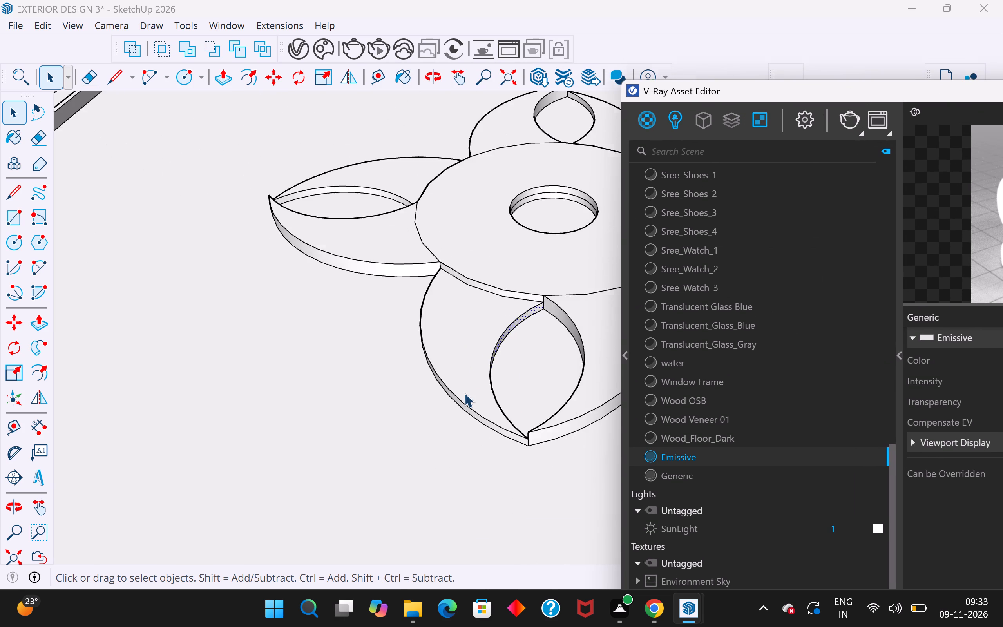
{"action": "middle_click_drag", "start_coordinate": [467, 397], "coordinate": [628, 312]}
{"action": "scroll", "coordinate": [456, 256], "scroll_direction": "up", "scroll_amount": 5}
{"action": "middle_click_drag", "start_coordinate": [368, 306], "coordinate": [616, 381]}
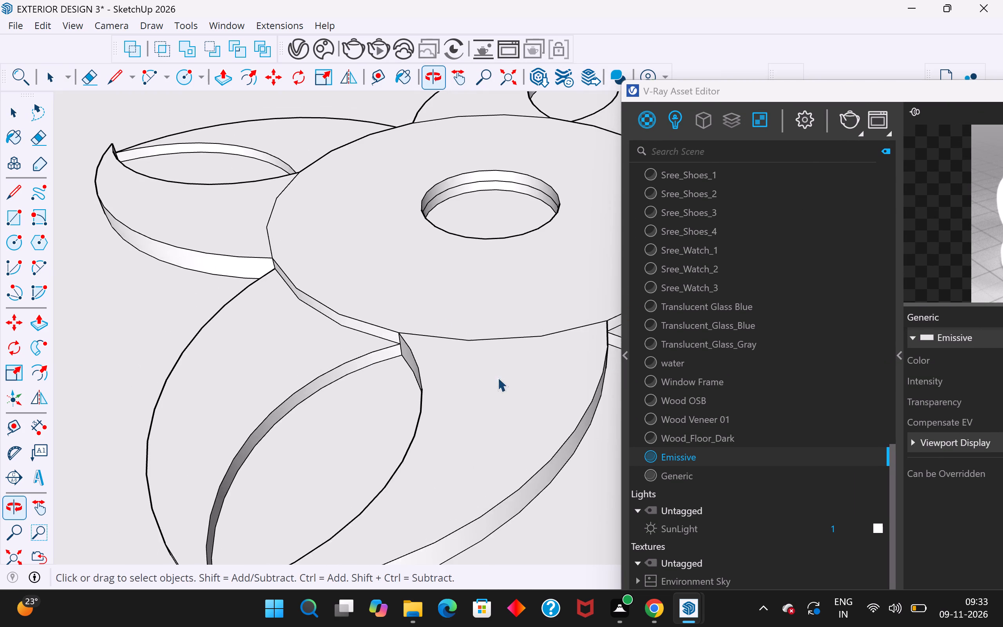
{"action": "scroll", "coordinate": [420, 250], "scroll_direction": "down", "scroll_amount": 5}
{"action": "middle_click_drag", "start_coordinate": [416, 373], "coordinate": [640, 387]}
{"action": "scroll", "coordinate": [529, 400], "scroll_direction": "up", "scroll_amount": 3}
{"action": "left_click", "coordinate": [541, 369]}
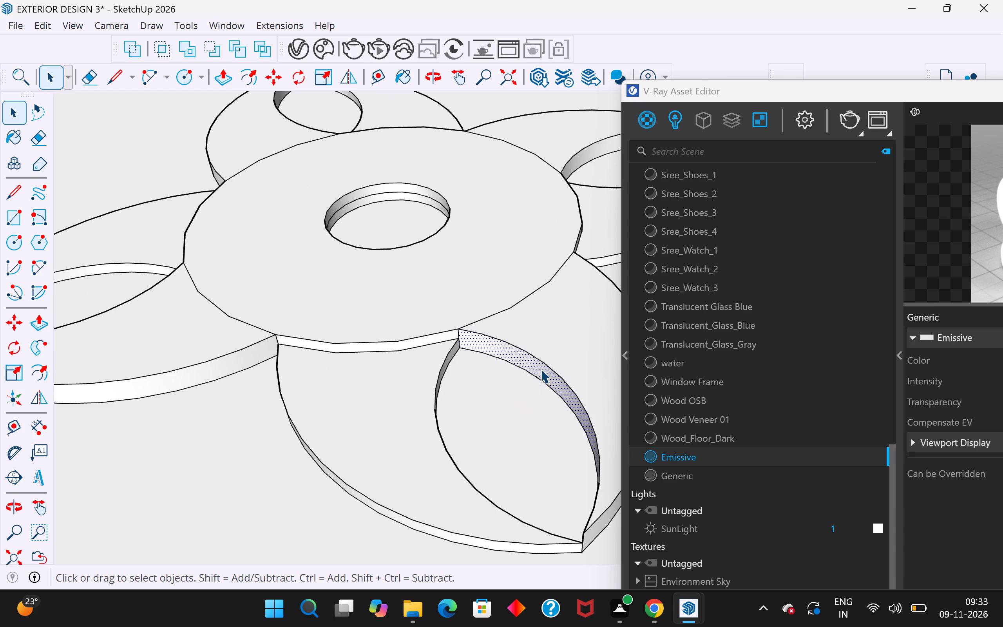
{"action": "right_click", "coordinate": [706, 455]}
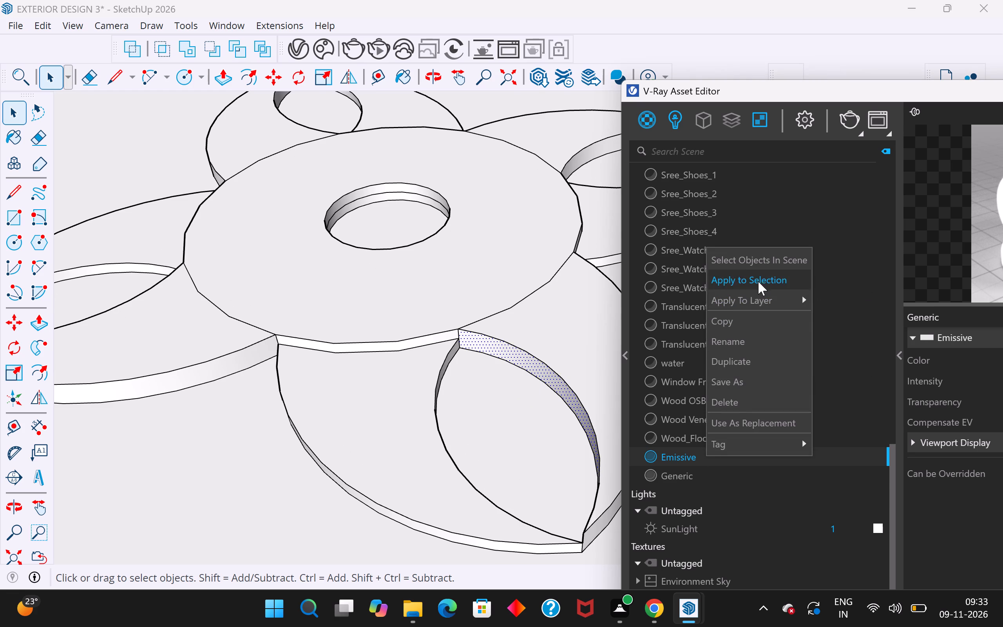
{"action": "left_click", "coordinate": [758, 279]}
Apply the Emissive material to the opposite curved inner wall of the second petal's recess.
{"action": "middle_click_drag", "start_coordinate": [515, 486], "coordinate": [277, 481]}
{"action": "scroll", "coordinate": [353, 312], "scroll_direction": "up", "scroll_amount": 7}
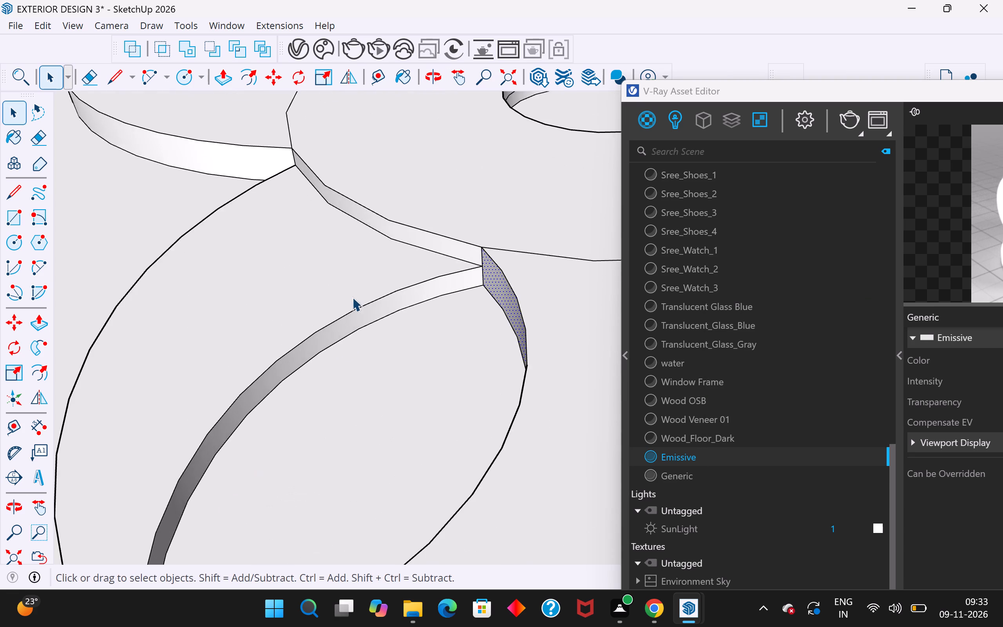
{"action": "scroll", "coordinate": [360, 307], "scroll_direction": "up", "scroll_amount": 3}
{"action": "left_click", "coordinate": [372, 314]}
{"action": "right_click", "coordinate": [723, 454]}
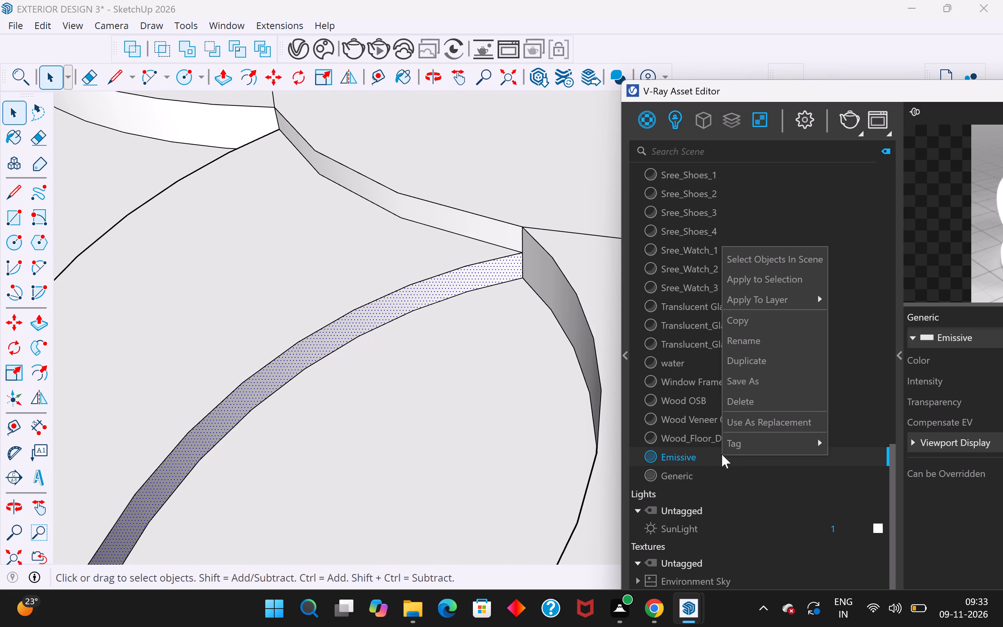
{"action": "left_click", "coordinate": [780, 277]}
{"action": "scroll", "coordinate": [771, 278], "scroll_direction": "down", "scroll_amount": 9}
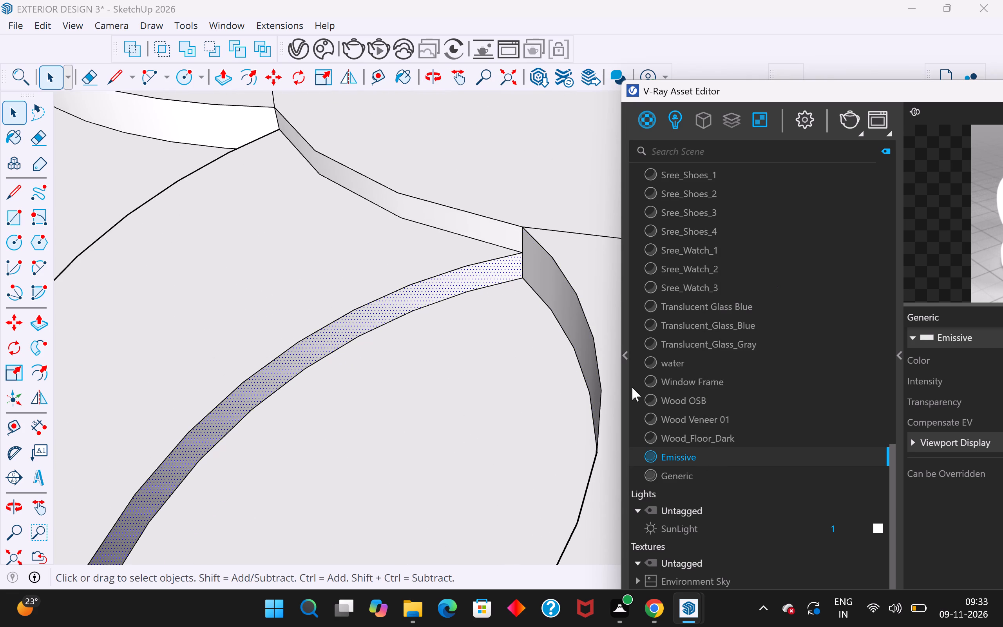
Apply the Emissive material to one curved inner wall of the third petal's recess.
{"action": "scroll", "coordinate": [485, 435], "scroll_direction": "down", "scroll_amount": 17}
{"action": "middle_click_drag", "start_coordinate": [375, 314], "coordinate": [617, 391]}
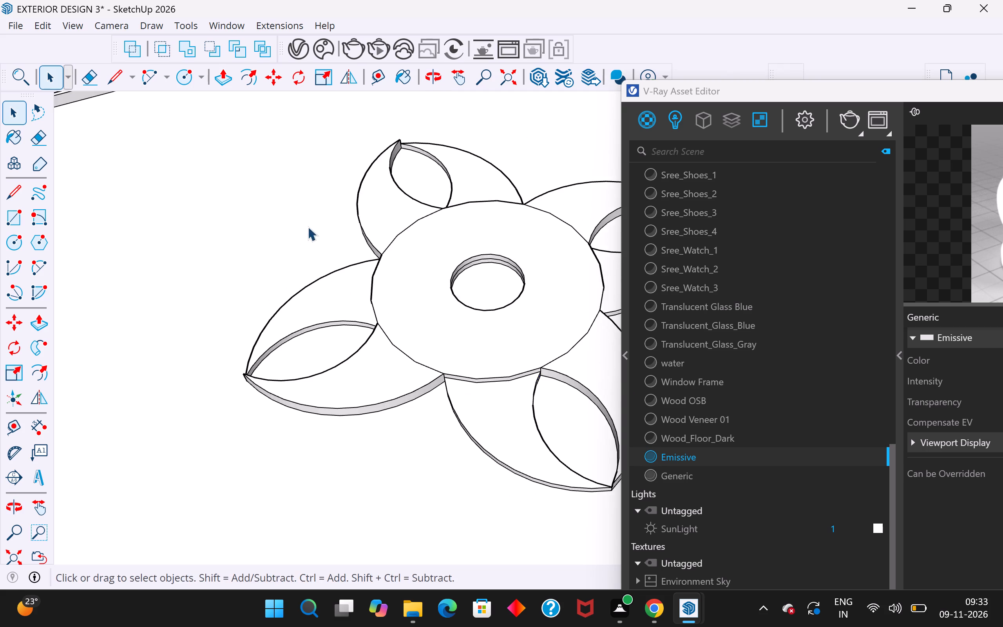
{"action": "scroll", "coordinate": [308, 206], "scroll_direction": "down", "scroll_amount": 4}
{"action": "middle_click_drag", "start_coordinate": [295, 345], "coordinate": [566, 373]}
{"action": "scroll", "coordinate": [401, 176], "scroll_direction": "down", "scroll_amount": 4}
{"action": "middle_click_drag", "start_coordinate": [291, 395], "coordinate": [583, 403]}
{"action": "scroll", "coordinate": [454, 469], "scroll_direction": "up", "scroll_amount": 4}
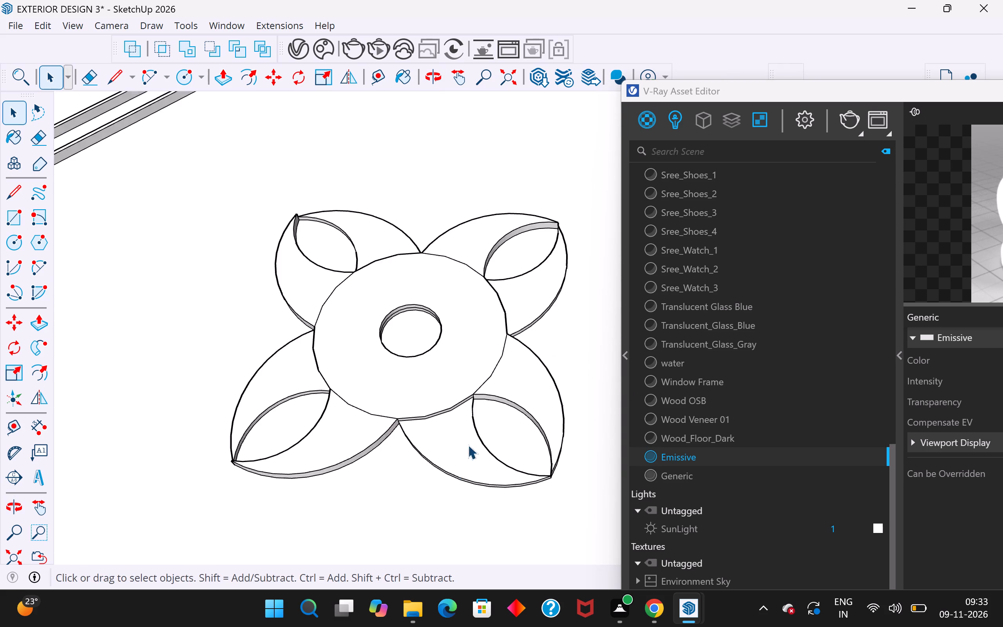
{"action": "scroll", "coordinate": [468, 445], "scroll_direction": "up", "scroll_amount": 7}
{"action": "middle_click_drag", "start_coordinate": [525, 424], "coordinate": [510, 339]}
{"action": "scroll", "coordinate": [510, 339], "scroll_direction": "up", "scroll_amount": 7}
{"action": "left_click", "coordinate": [530, 348]}
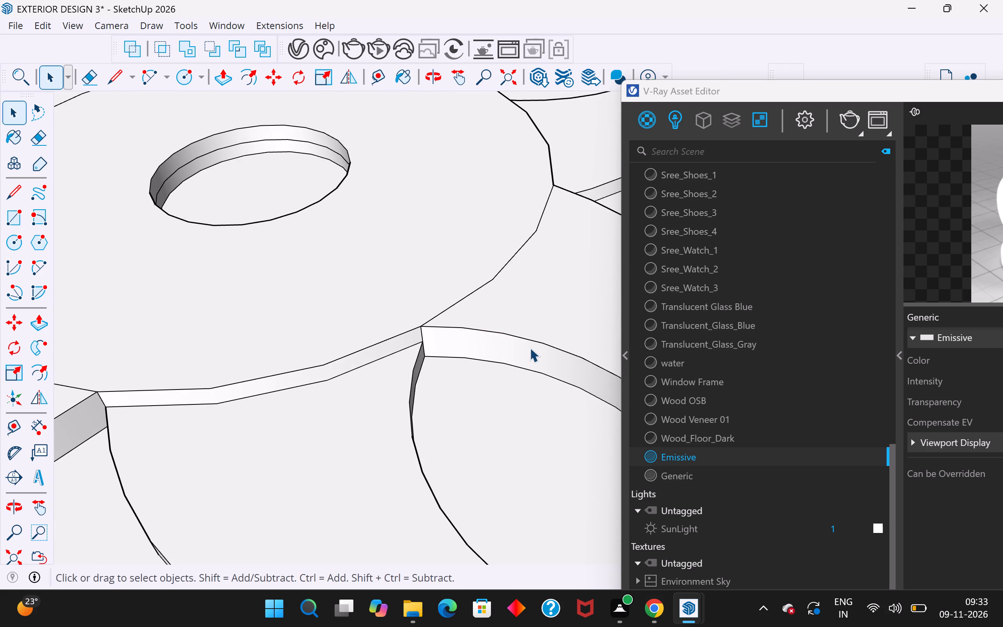
{"action": "right_click", "coordinate": [712, 455]}
{"action": "left_click", "coordinate": [771, 282]}
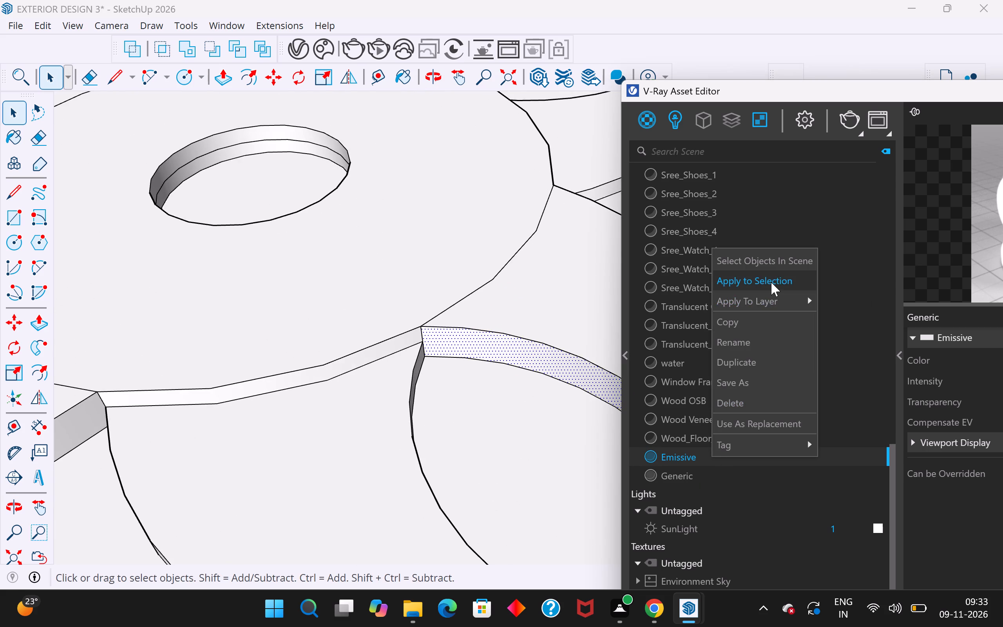
Apply the Emissive material to the opposite curved inner wall of the third petal's recess.
{"action": "scroll", "coordinate": [469, 321], "scroll_direction": "down", "scroll_amount": 12}
{"action": "middle_click_drag", "start_coordinate": [471, 323], "coordinate": [200, 286]}
{"action": "scroll", "coordinate": [375, 285], "scroll_direction": "up", "scroll_amount": 4}
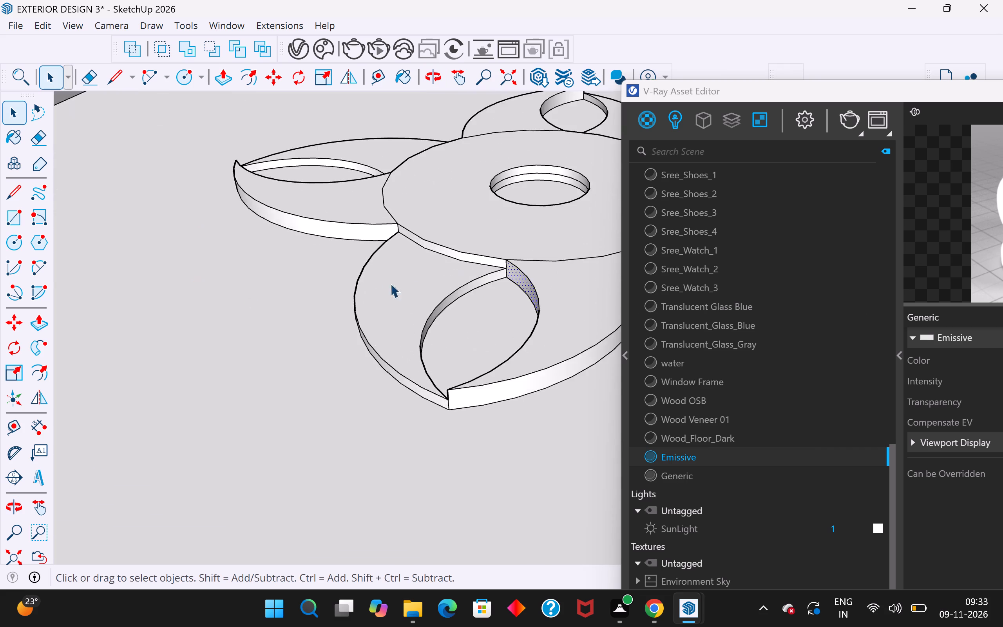
{"action": "scroll", "coordinate": [390, 283], "scroll_direction": "up", "scroll_amount": 10}
{"action": "left_click", "coordinate": [489, 309]}
{"action": "right_click", "coordinate": [703, 455]}
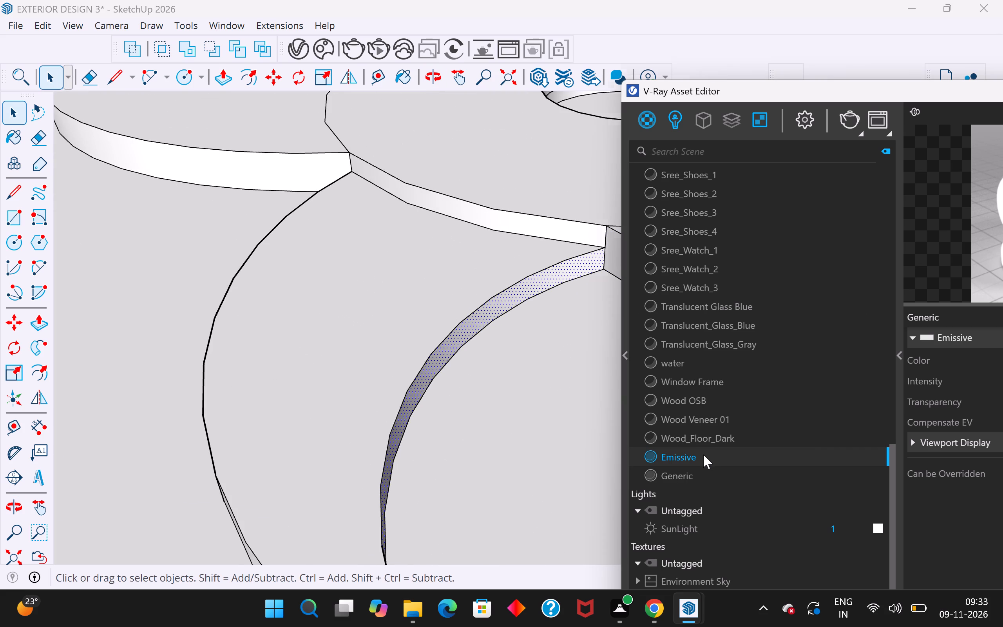
{"action": "left_click", "coordinate": [773, 282]}
Apply the Emissive material to one curved inner wall of the fourth petal's recess.
{"action": "scroll", "coordinate": [552, 315], "scroll_direction": "down", "scroll_amount": 4}
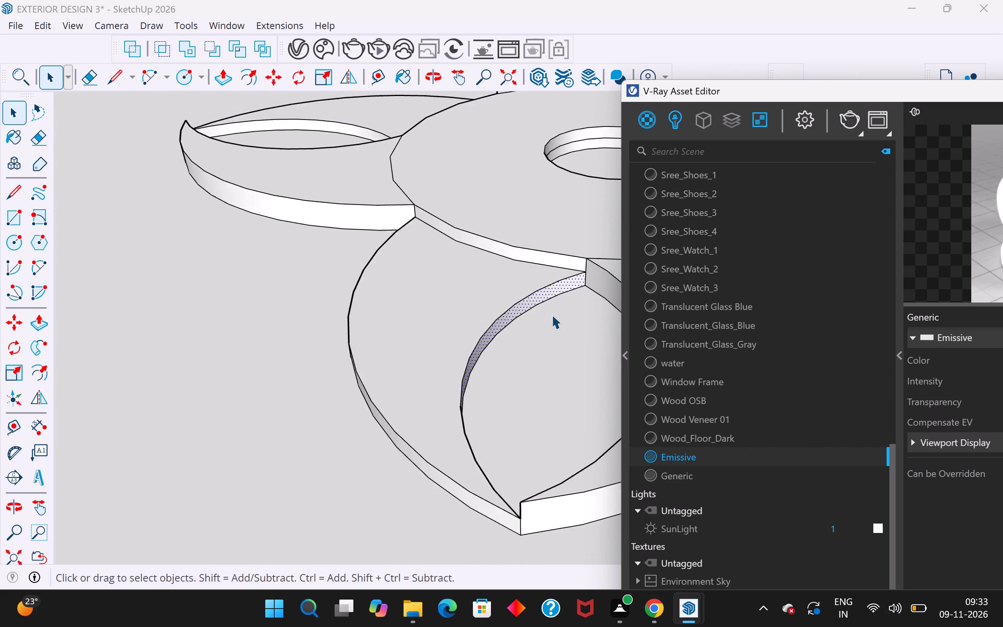
{"action": "scroll", "coordinate": [552, 315], "scroll_direction": "down", "scroll_amount": 12}
{"action": "middle_click_drag", "start_coordinate": [358, 321], "coordinate": [628, 429]}
{"action": "scroll", "coordinate": [294, 219], "scroll_direction": "down", "scroll_amount": 5}
{"action": "middle_click_drag", "start_coordinate": [223, 393], "coordinate": [290, 419]}
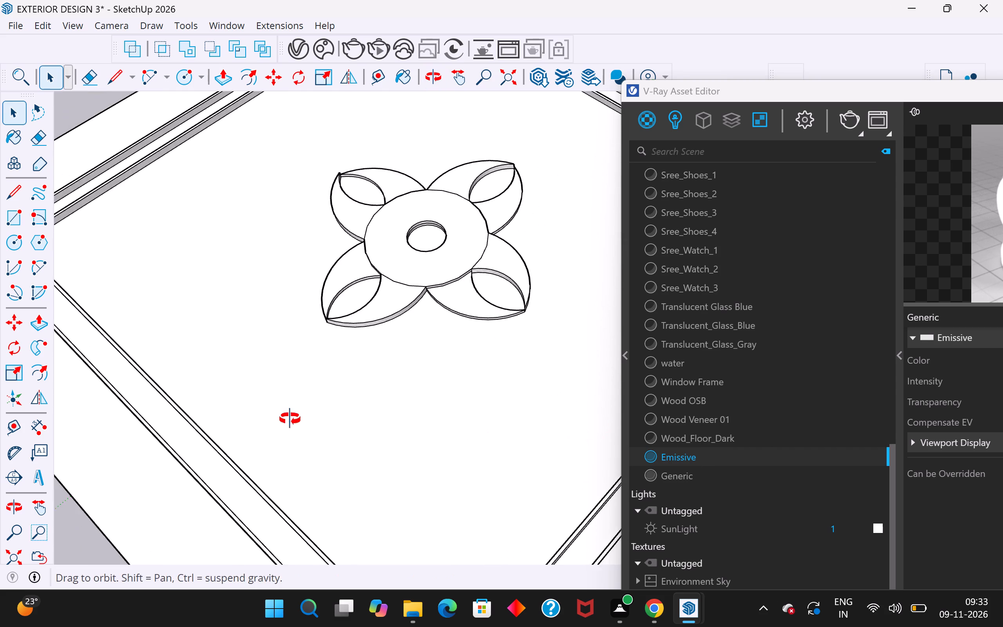
{"action": "middle_click_drag", "start_coordinate": [290, 419], "coordinate": [599, 393]}
{"action": "scroll", "coordinate": [474, 440], "scroll_direction": "up", "scroll_amount": 10}
{"action": "middle_click_drag", "start_coordinate": [444, 431], "coordinate": [503, 382]}
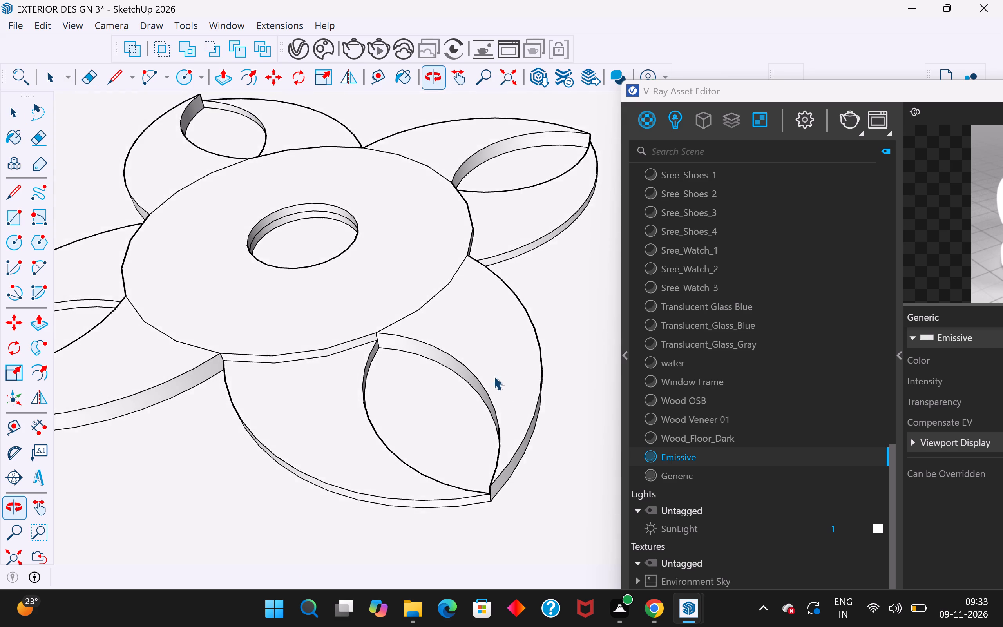
{"action": "scroll", "coordinate": [424, 353], "scroll_direction": "up", "scroll_amount": 4}
{"action": "left_click", "coordinate": [425, 346]}
{"action": "right_click", "coordinate": [739, 453]}
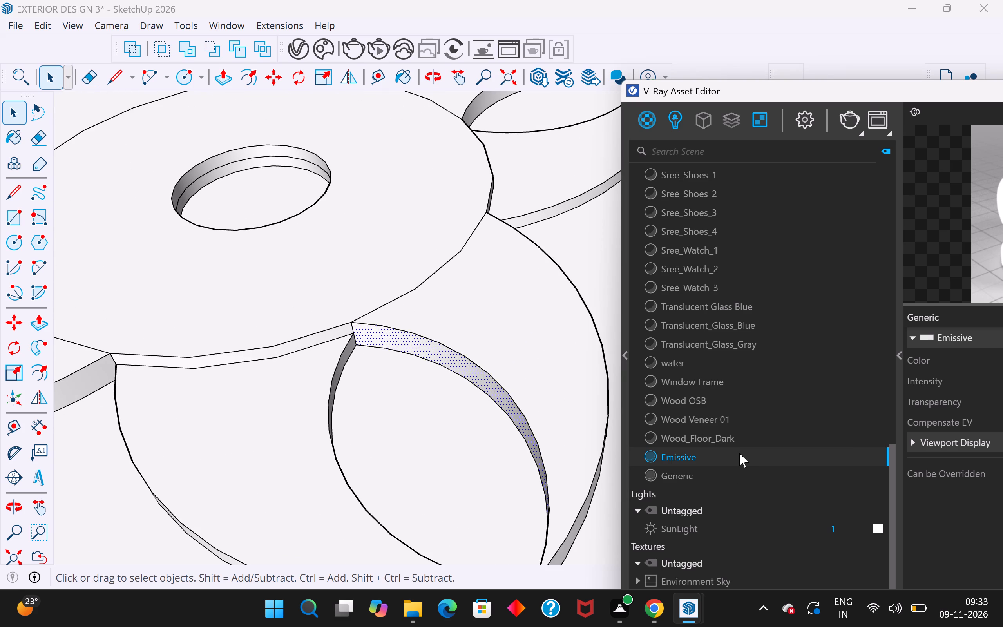
{"action": "left_click", "coordinate": [782, 281]}
Apply the Emissive material to the opposite curved inner wall of the fourth petal's recess.
{"action": "middle_click_drag", "start_coordinate": [542, 387], "coordinate": [283, 393]}
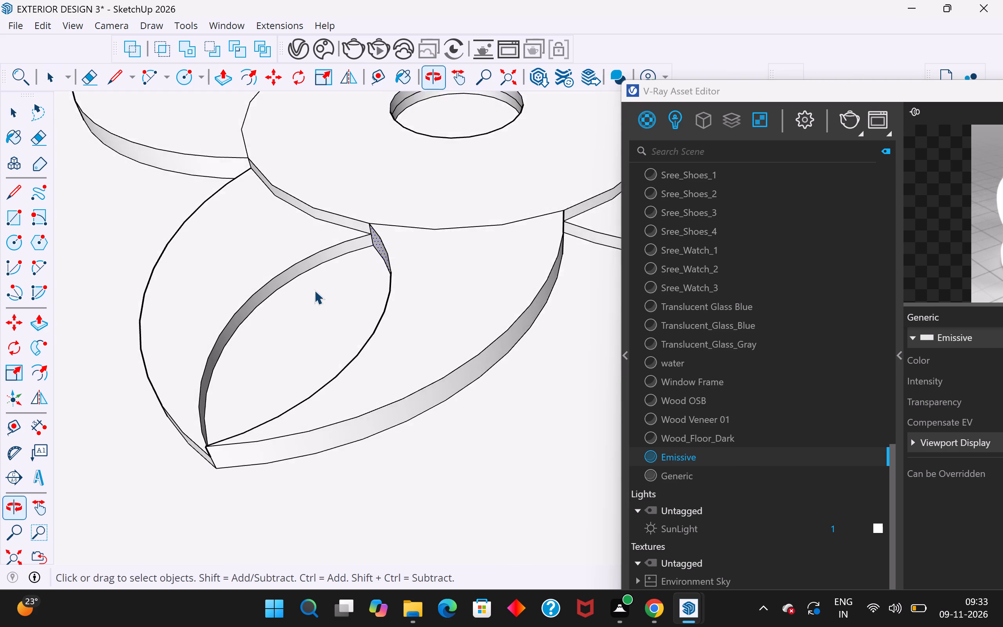
{"action": "scroll", "coordinate": [316, 281], "scroll_direction": "up", "scroll_amount": 7}
{"action": "left_click", "coordinate": [311, 246]}
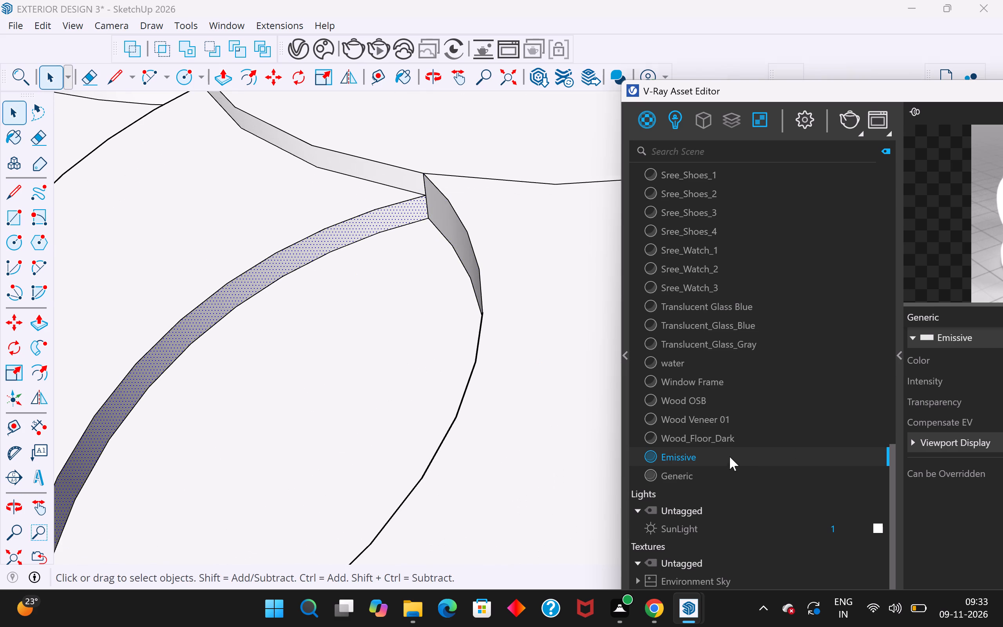
{"action": "right_click", "coordinate": [730, 457]}
{"action": "left_click", "coordinate": [780, 281]}
Apply the Emissive material to one curved inner wall of the next petal's recess around the flower.
{"action": "scroll", "coordinate": [470, 301], "scroll_direction": "down", "scroll_amount": 5}
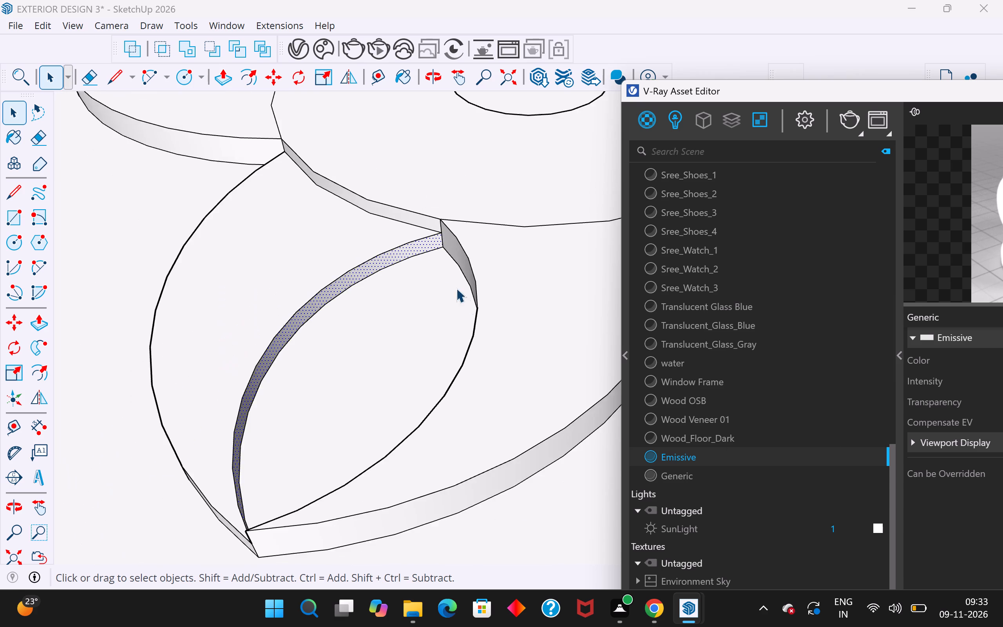
{"action": "scroll", "coordinate": [456, 288], "scroll_direction": "down", "scroll_amount": 13}
{"action": "middle_click_drag", "start_coordinate": [346, 297], "coordinate": [597, 352]}
{"action": "scroll", "coordinate": [449, 217], "scroll_direction": "down", "scroll_amount": 4}
{"action": "middle_click_drag", "start_coordinate": [342, 330], "coordinate": [473, 390]}
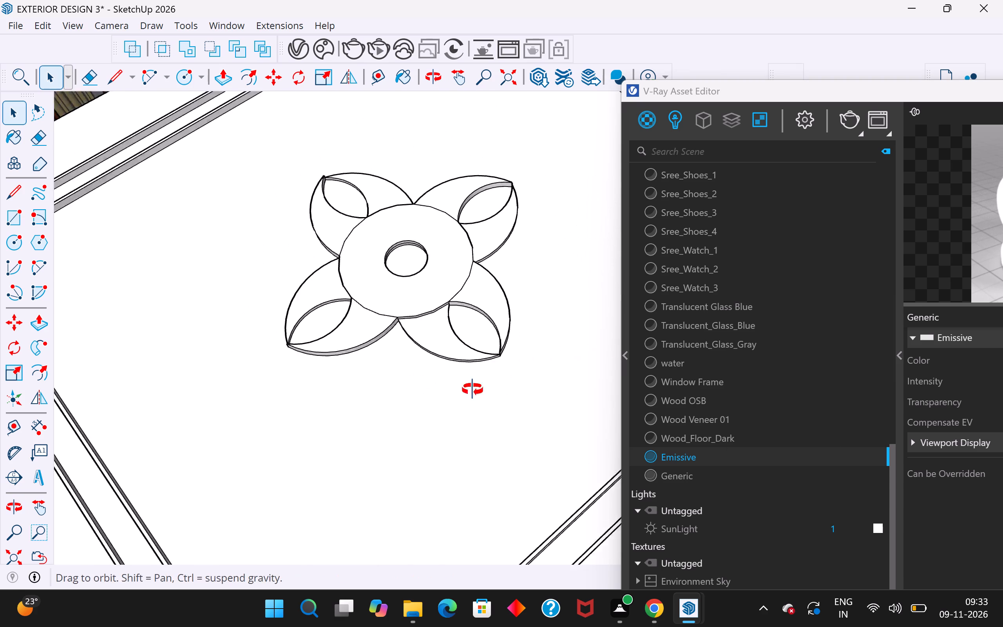
{"action": "middle_click_drag", "start_coordinate": [473, 390], "coordinate": [597, 362]}
{"action": "scroll", "coordinate": [446, 189], "scroll_direction": "down", "scroll_amount": 4}
{"action": "middle_click_drag", "start_coordinate": [366, 374], "coordinate": [525, 358]}
{"action": "scroll", "coordinate": [456, 351], "scroll_direction": "up", "scroll_amount": 3}
{"action": "scroll", "coordinate": [406, 397], "scroll_direction": "up", "scroll_amount": 2}
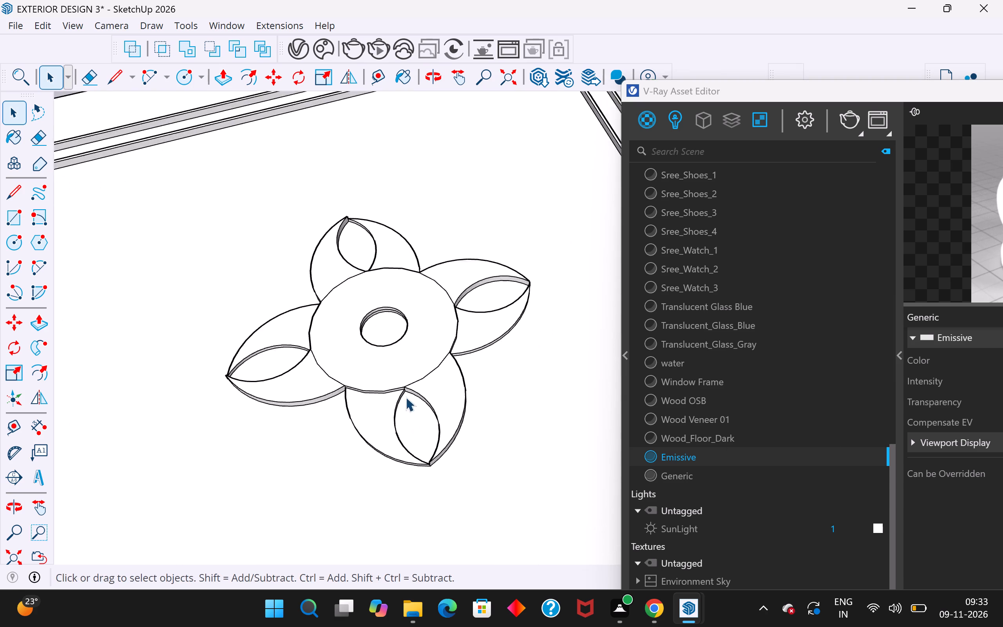
{"action": "scroll", "coordinate": [406, 397], "scroll_direction": "up", "scroll_amount": 9}
{"action": "middle_click_drag", "start_coordinate": [444, 393], "coordinate": [466, 319]}
{"action": "left_click", "coordinate": [416, 359]}
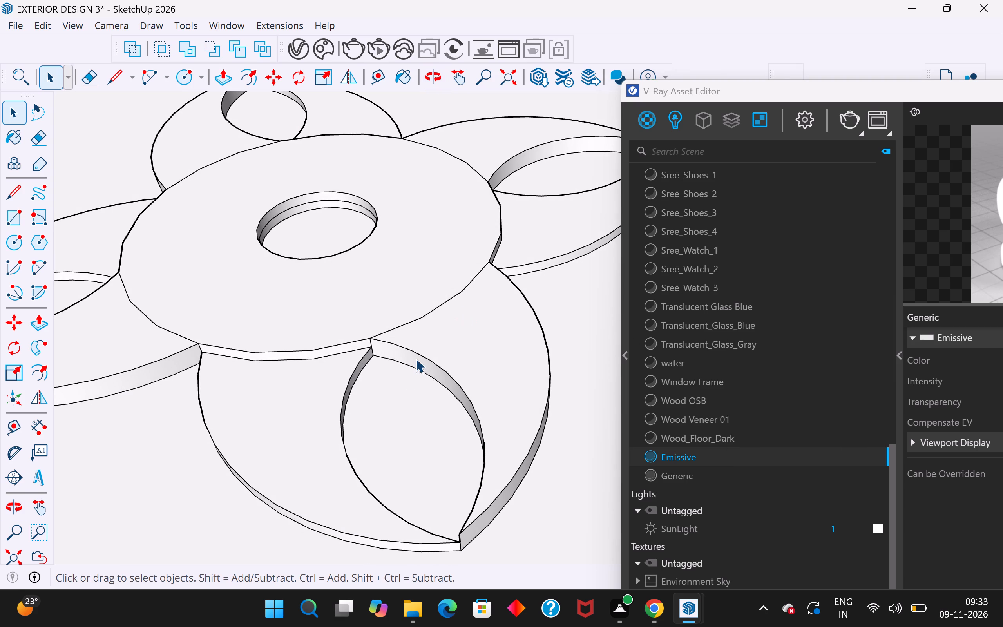
{"action": "right_click", "coordinate": [714, 453]}
{"action": "left_click", "coordinate": [753, 275]}
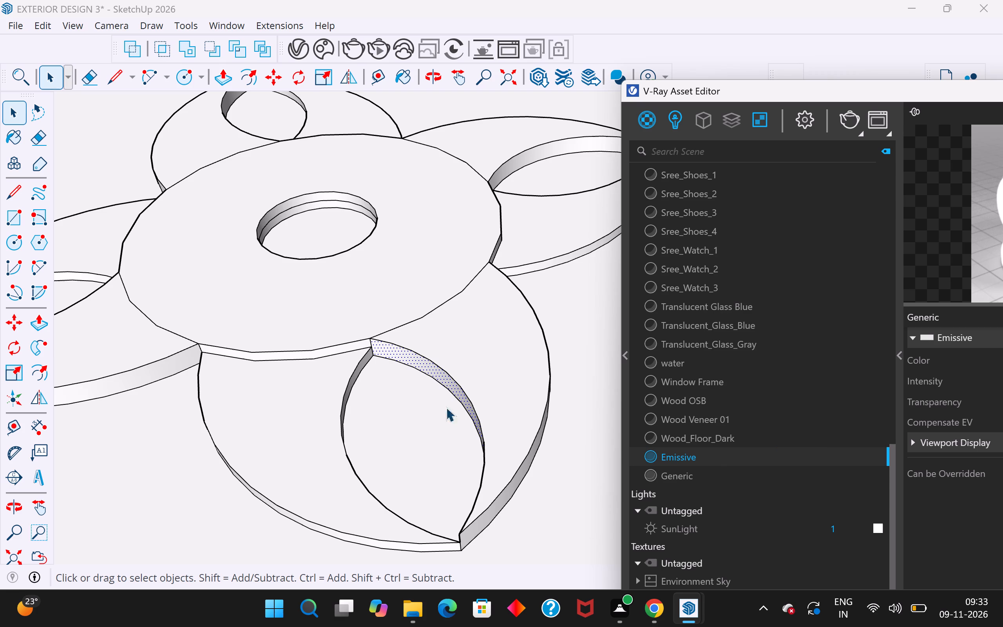
Apply the Emissive material to the opposite curved inner wall of that same petal's recess.
{"action": "left_click", "coordinate": [355, 375]}
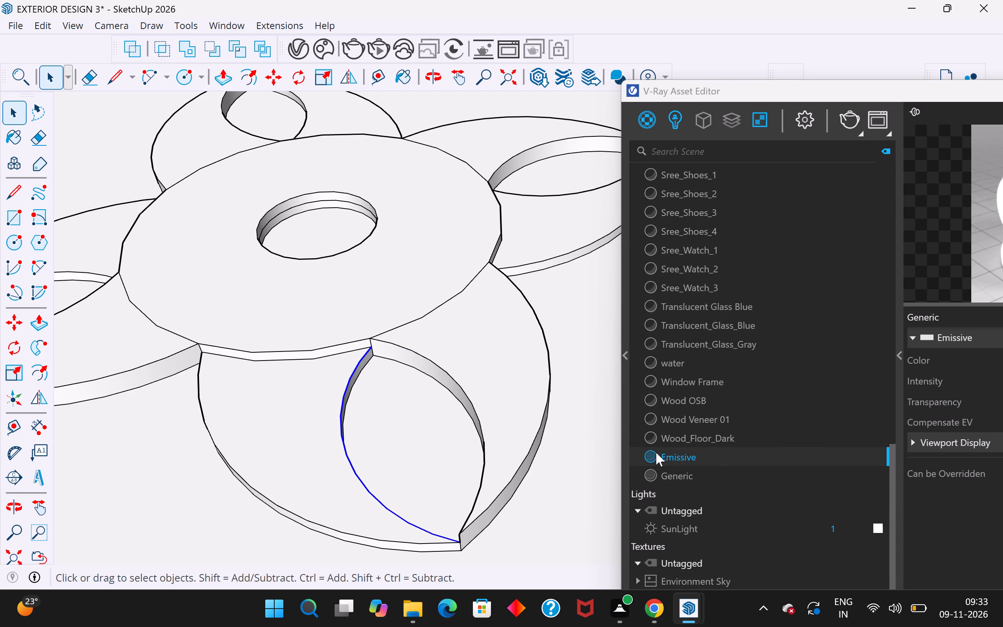
{"action": "scroll", "coordinate": [371, 359], "scroll_direction": "up", "scroll_amount": 5}
{"action": "left_click", "coordinate": [368, 356]}
{"action": "right_click", "coordinate": [697, 453]}
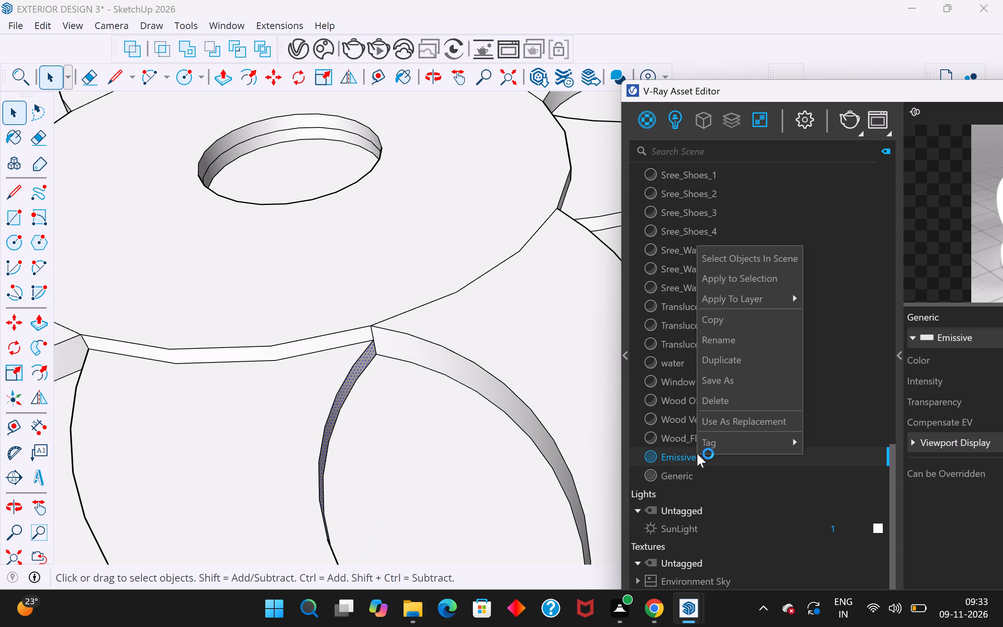
{"action": "left_click", "coordinate": [734, 275]}
Apply the Emissive material to the central disc's rim face bordering this petal.
{"action": "left_click", "coordinate": [306, 346]}
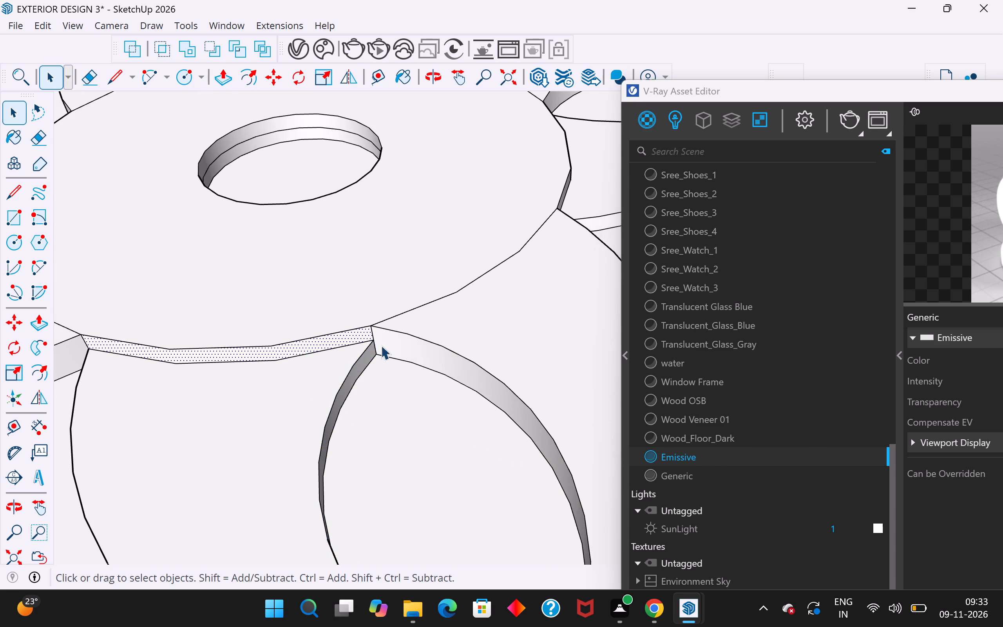
{"action": "scroll", "coordinate": [488, 331], "scroll_direction": "down", "scroll_amount": 10}
{"action": "middle_click_drag", "start_coordinate": [394, 433], "coordinate": [571, 457]}
{"action": "scroll", "coordinate": [500, 282], "scroll_direction": "down", "scroll_amount": 3}
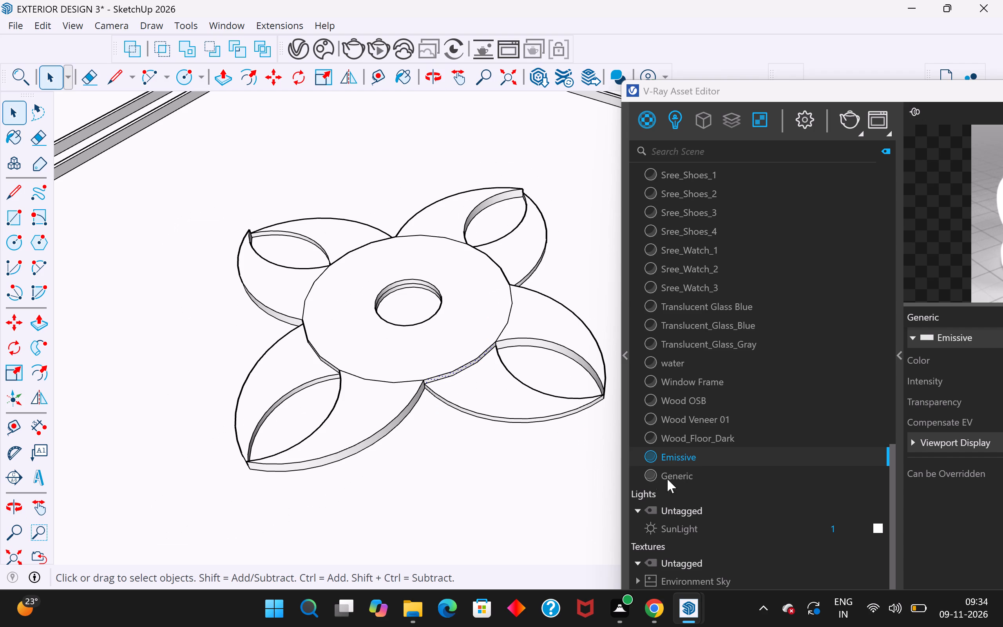
{"action": "right_click", "coordinate": [712, 453]}
{"action": "left_click", "coordinate": [768, 277]}
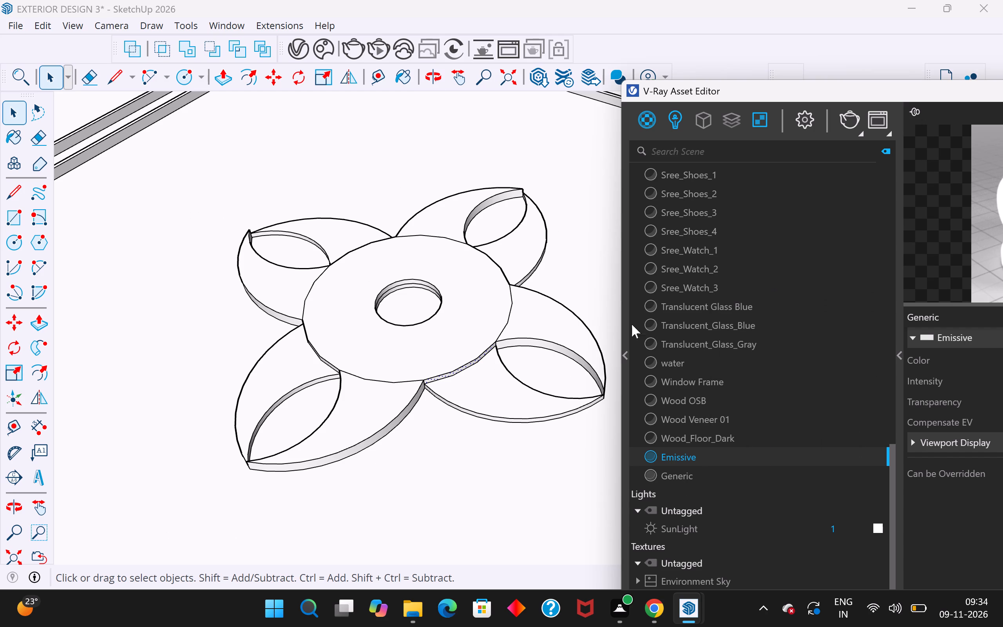
Apply the Emissive material to the central disc's rim face bordering the adjacent petal.
{"action": "scroll", "coordinate": [465, 321], "scroll_direction": "down", "scroll_amount": 5}
{"action": "middle_click_drag", "start_coordinate": [377, 426], "coordinate": [569, 329]}
{"action": "scroll", "coordinate": [410, 370], "scroll_direction": "up", "scroll_amount": 4}
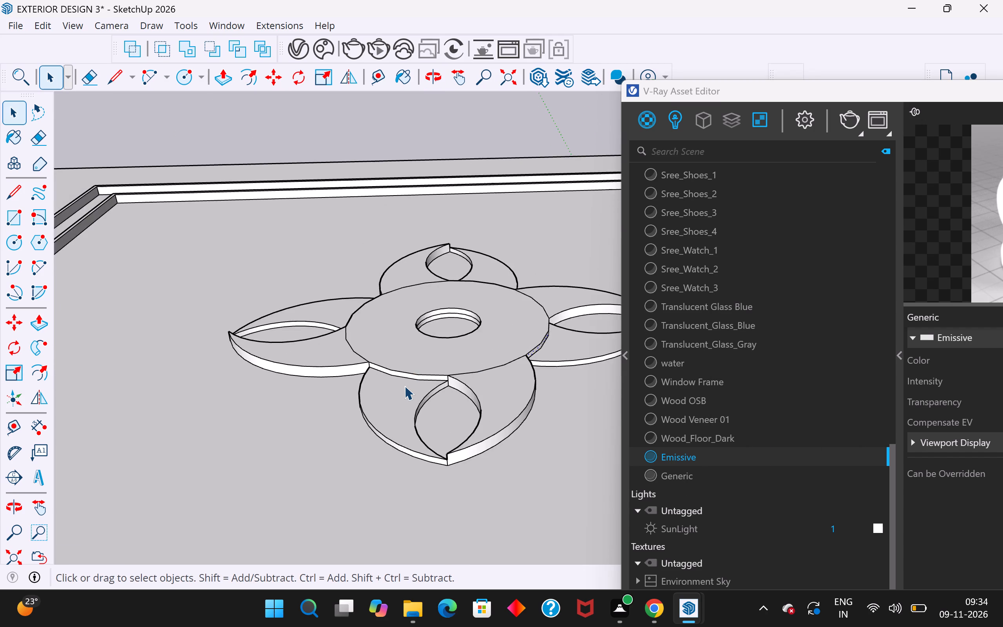
{"action": "scroll", "coordinate": [405, 386], "scroll_direction": "up", "scroll_amount": 11}
{"action": "left_click", "coordinate": [418, 357]}
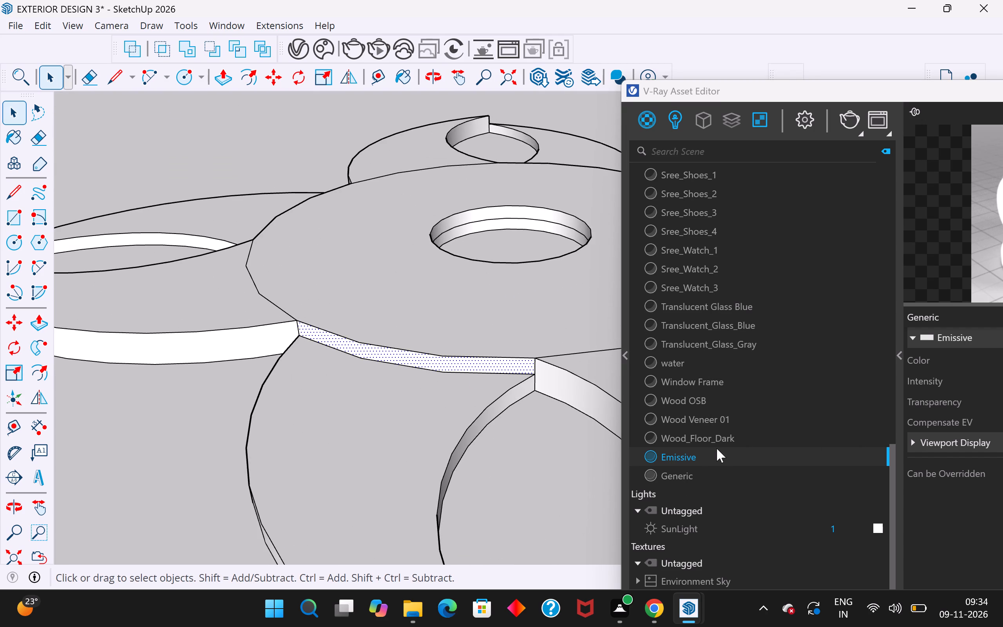
{"action": "right_click", "coordinate": [718, 455]}
{"action": "left_click", "coordinate": [764, 283]}
Apply the Emissive material to the central disc's rim face bordering the third petal around.
{"action": "scroll", "coordinate": [418, 304], "scroll_direction": "down", "scroll_amount": 6}
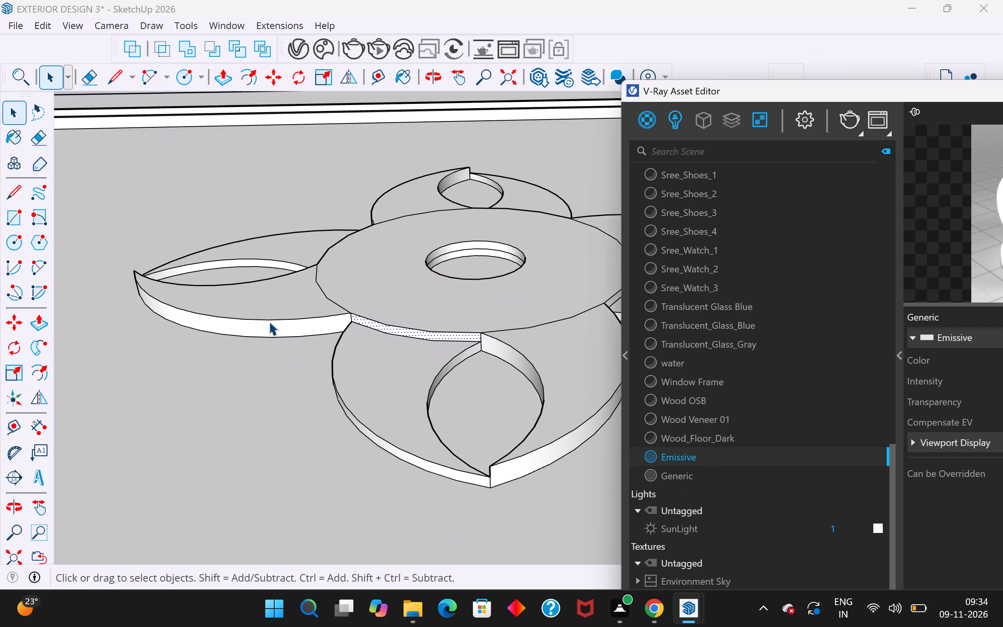
{"action": "middle_click_drag", "start_coordinate": [280, 337], "coordinate": [621, 430]}
{"action": "scroll", "coordinate": [621, 430], "scroll_direction": "down", "scroll_amount": 1}
{"action": "middle_click_drag", "start_coordinate": [295, 419], "coordinate": [584, 416]}
{"action": "scroll", "coordinate": [536, 453], "scroll_direction": "up", "scroll_amount": 1}
{"action": "middle_click_drag", "start_coordinate": [554, 481], "coordinate": [516, 384]}
{"action": "scroll", "coordinate": [526, 417], "scroll_direction": "up", "scroll_amount": 8}
{"action": "left_click", "coordinate": [526, 417]}
{"action": "right_click", "coordinate": [701, 455]}
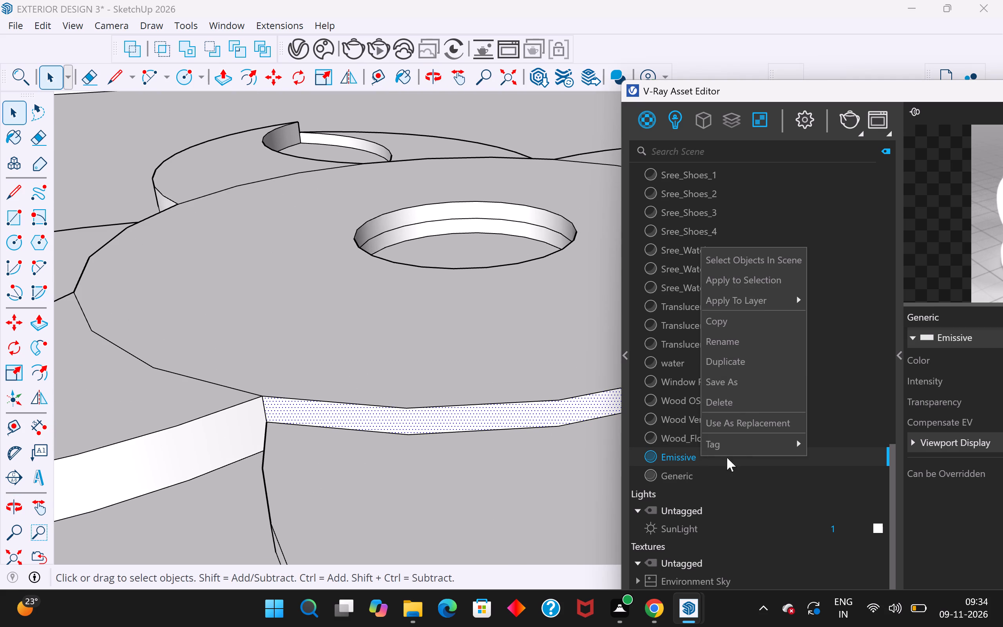
{"action": "left_click", "coordinate": [767, 268]}
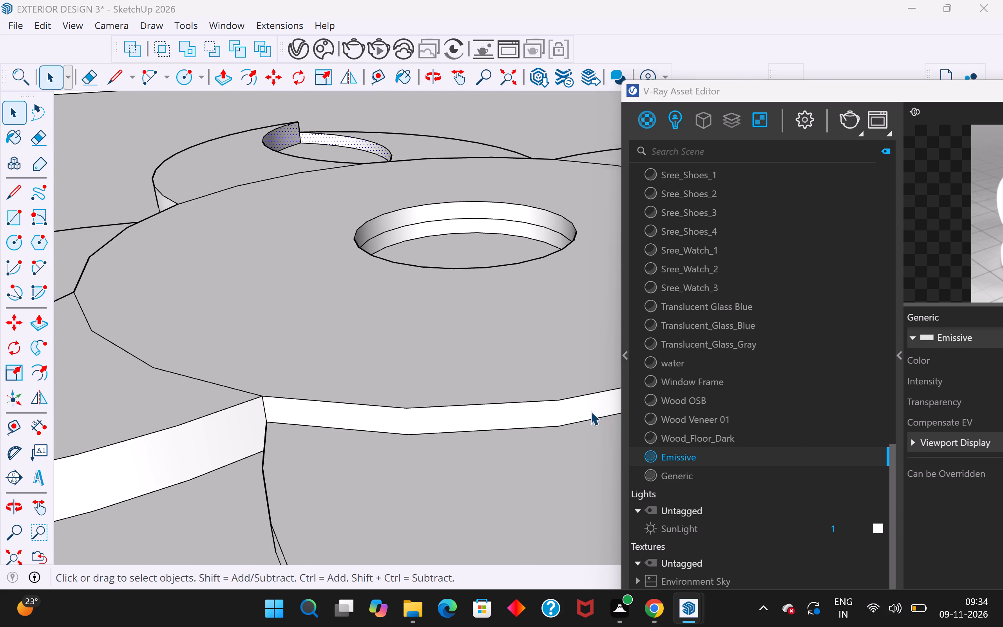
{"action": "right_click", "coordinate": [590, 411]}
{"action": "left_click", "coordinate": [588, 405]}
{"action": "right_click", "coordinate": [585, 408]}
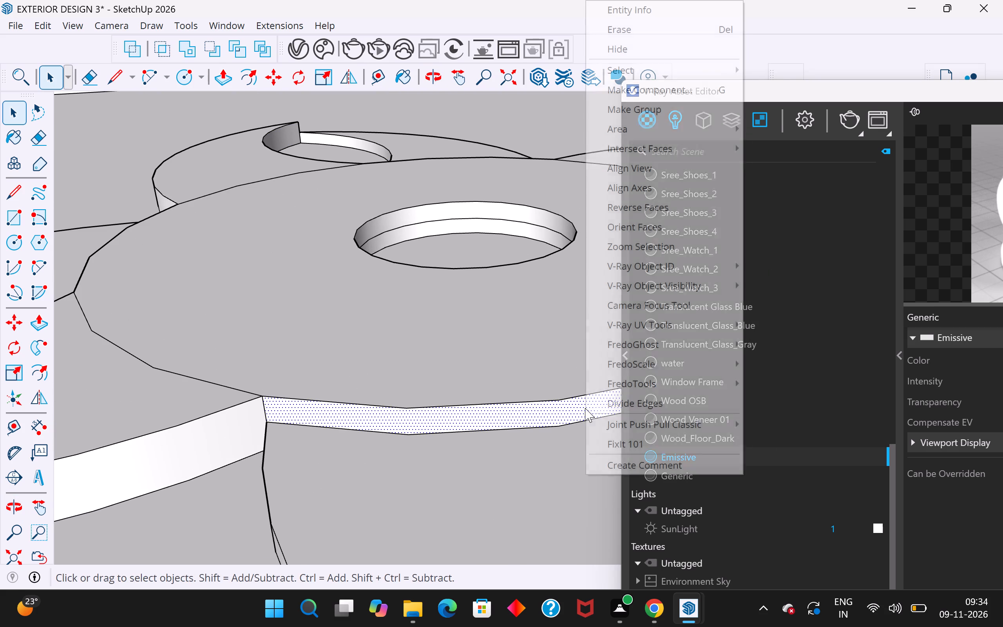
{"action": "left_click", "coordinate": [559, 412]}
{"action": "right_click", "coordinate": [693, 458]}
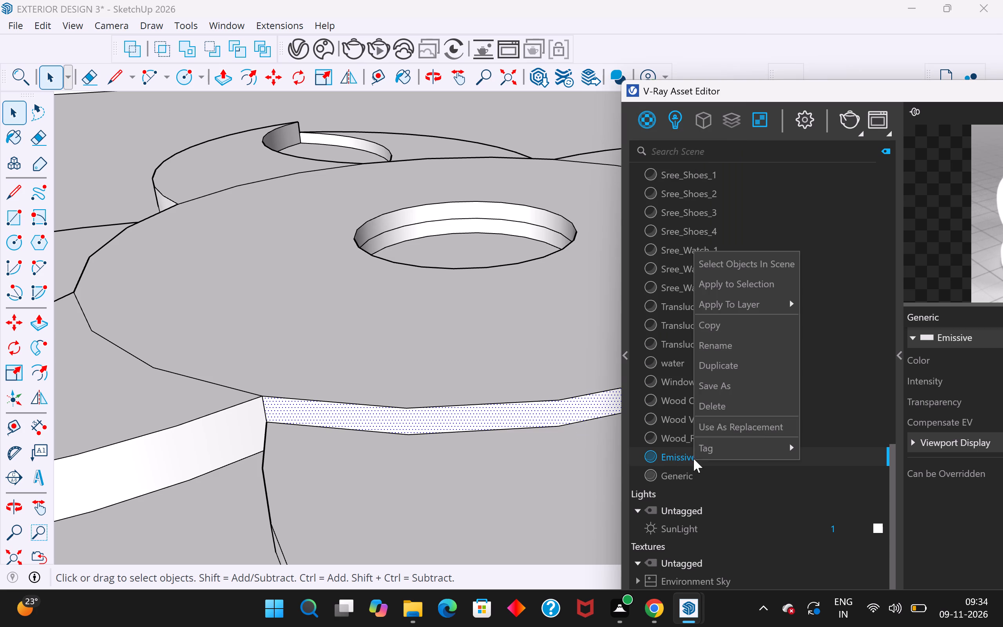
{"action": "left_click", "coordinate": [760, 286]}
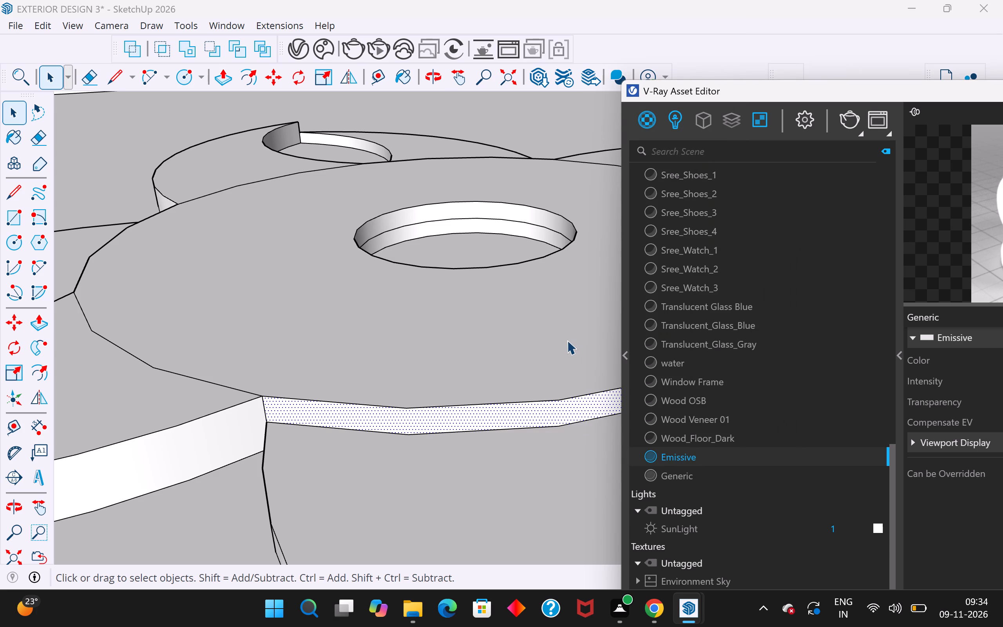
Apply the Emissive material to the central disc's rim face bordering the remaining petal.
{"action": "scroll", "coordinate": [565, 339], "scroll_direction": "down", "scroll_amount": 10}
{"action": "middle_click_drag", "start_coordinate": [297, 357], "coordinate": [597, 431]}
{"action": "scroll", "coordinate": [431, 417], "scroll_direction": "up", "scroll_amount": 4}
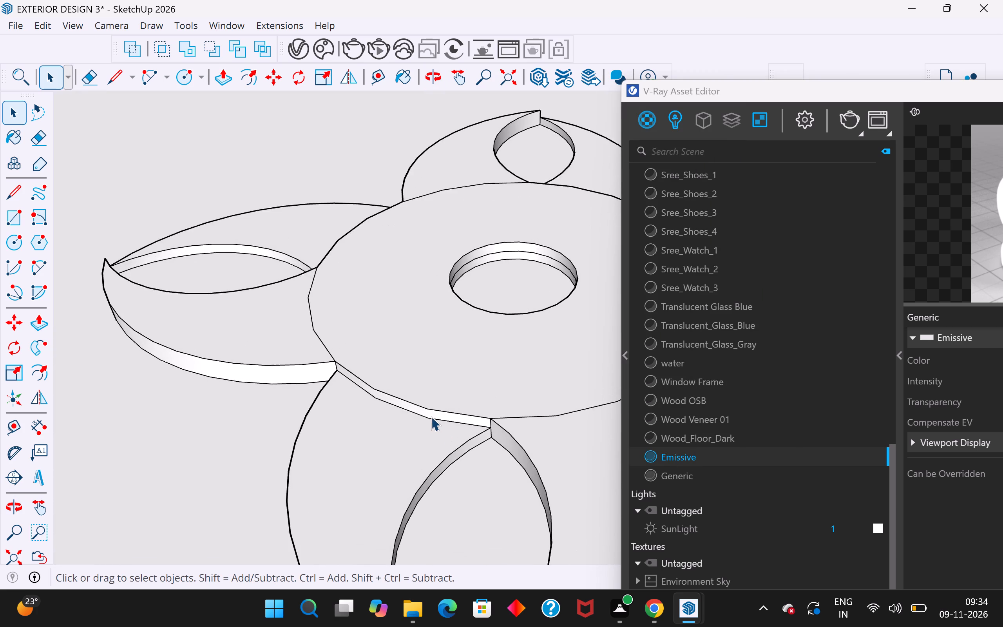
{"action": "scroll", "coordinate": [431, 417], "scroll_direction": "up", "scroll_amount": 4}
{"action": "left_click", "coordinate": [430, 413]}
{"action": "right_click", "coordinate": [726, 454]}
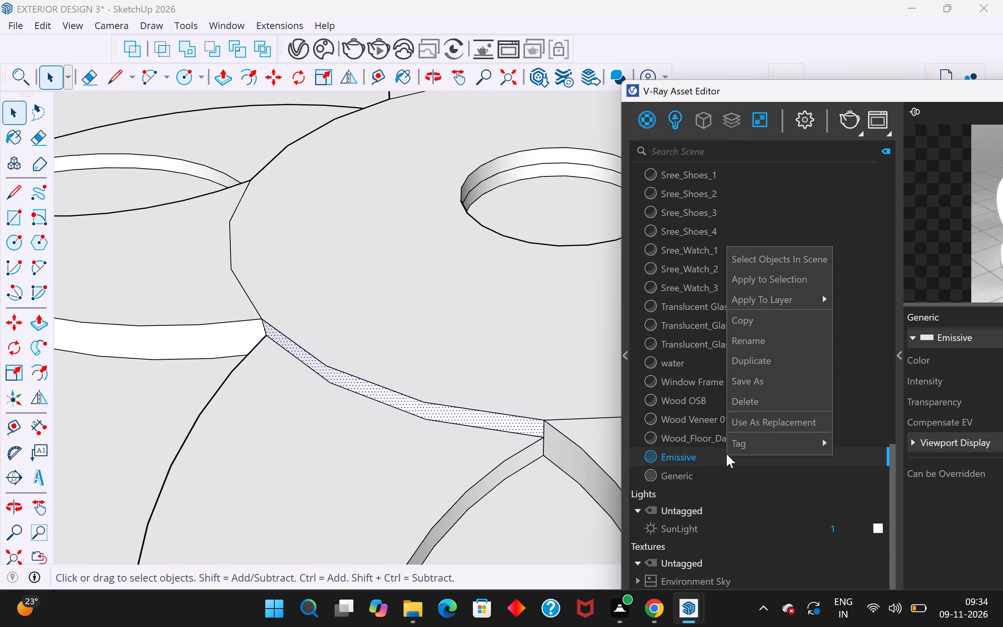
{"action": "left_click", "coordinate": [775, 279]}
Apply the Emissive material to the lower ring of the circular recess wall in the flower's centre.
{"action": "scroll", "coordinate": [427, 299], "scroll_direction": "down", "scroll_amount": 10}
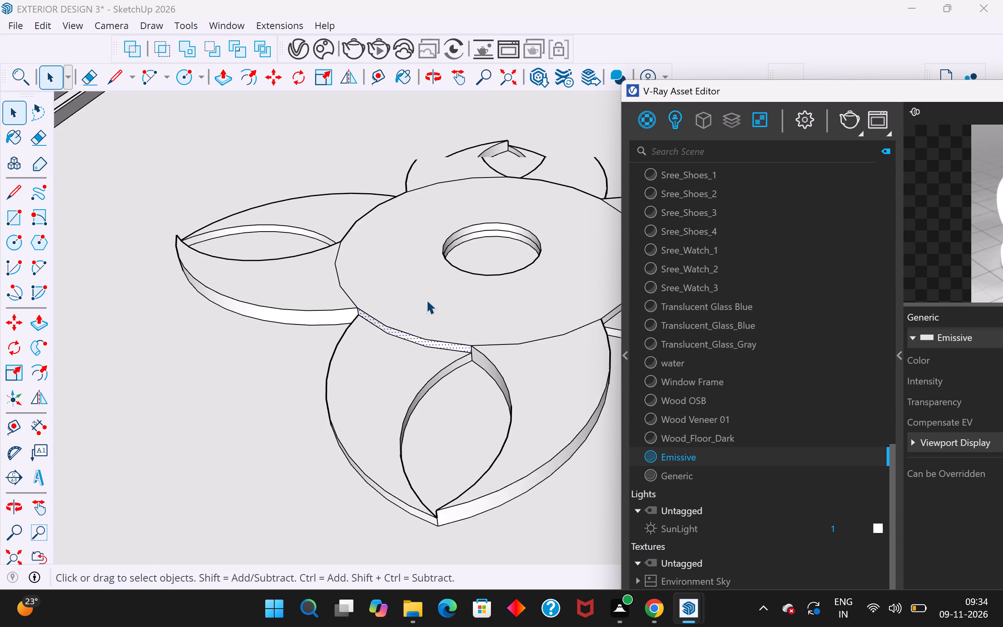
{"action": "scroll", "coordinate": [426, 300], "scroll_direction": "down", "scroll_amount": 1}
{"action": "middle_click_drag", "start_coordinate": [481, 294], "coordinate": [451, 345]}
{"action": "scroll", "coordinate": [495, 183], "scroll_direction": "up", "scroll_amount": 13}
{"action": "middle_click_drag", "start_coordinate": [489, 296], "coordinate": [439, 250]}
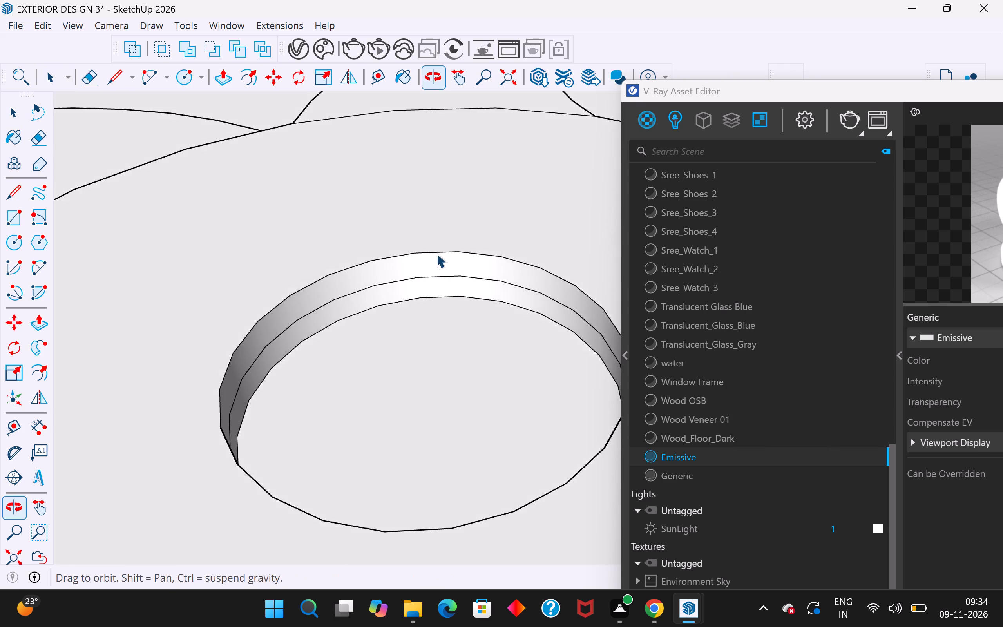
{"action": "scroll", "coordinate": [434, 272], "scroll_direction": "up", "scroll_amount": 5}
{"action": "left_click", "coordinate": [438, 289]}
{"action": "right_click", "coordinate": [719, 453]}
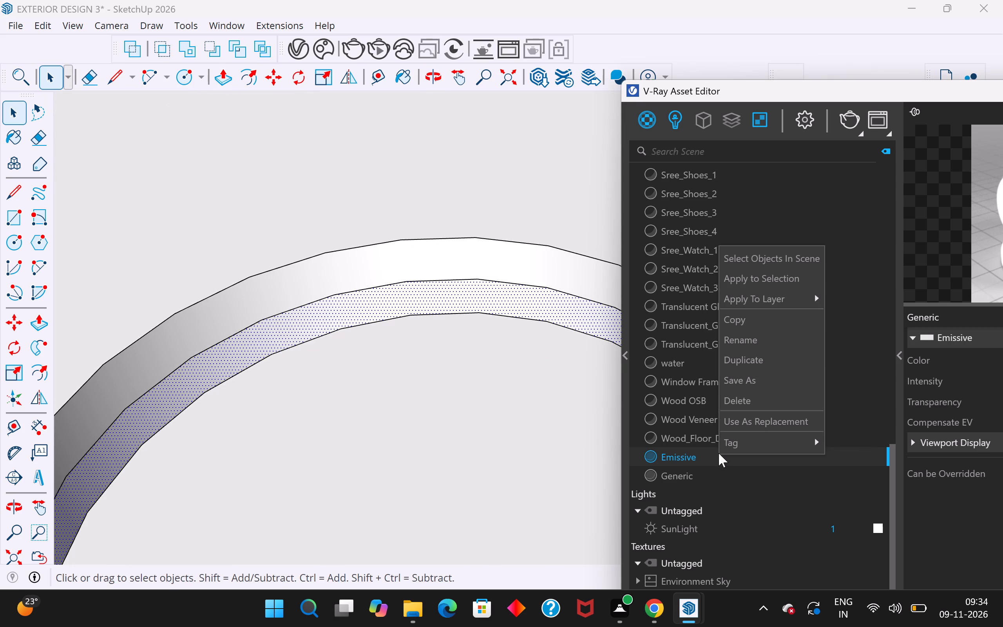
{"action": "left_click", "coordinate": [773, 279]}
Apply the Emissive material to one inner side face of the panel's outer rectangular border.
{"action": "scroll", "coordinate": [505, 383], "scroll_direction": "down", "scroll_amount": 15}
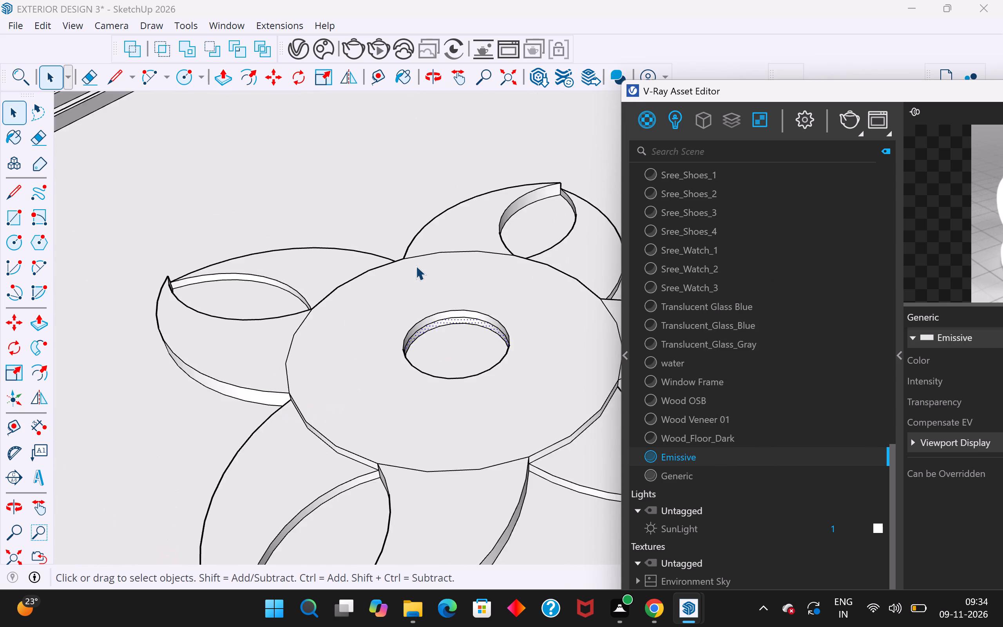
{"action": "scroll", "coordinate": [416, 266], "scroll_direction": "down", "scroll_amount": 18}
{"action": "middle_click_drag", "start_coordinate": [410, 286], "coordinate": [423, 337]}
{"action": "scroll", "coordinate": [176, 410], "scroll_direction": "up", "scroll_amount": 10}
{"action": "scroll", "coordinate": [301, 305], "scroll_direction": "up", "scroll_amount": 9}
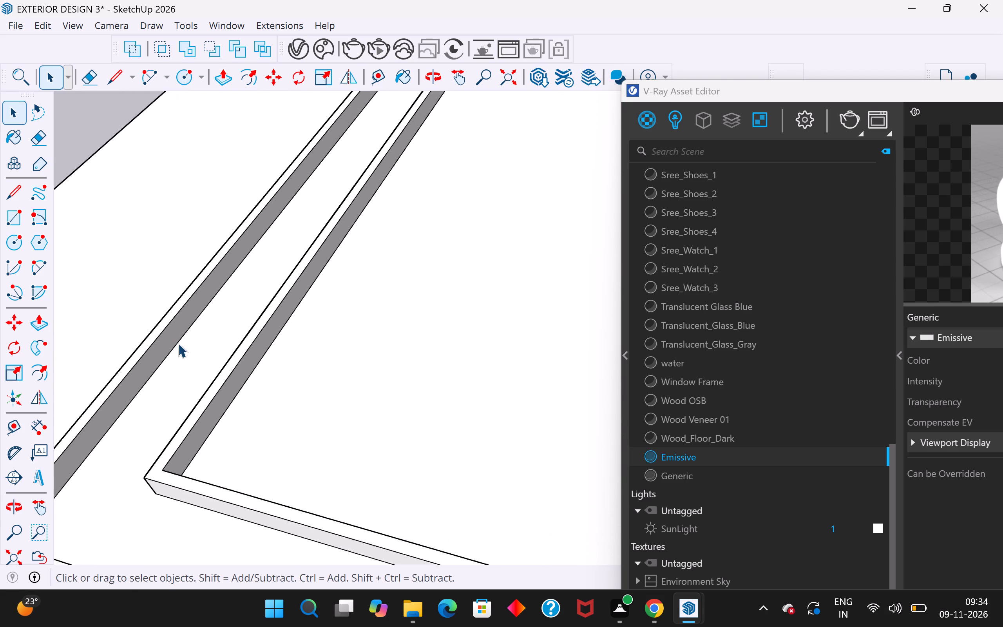
{"action": "left_click", "coordinate": [174, 324]}
{"action": "left_click", "coordinate": [178, 325]}
{"action": "left_click", "coordinate": [181, 327]}
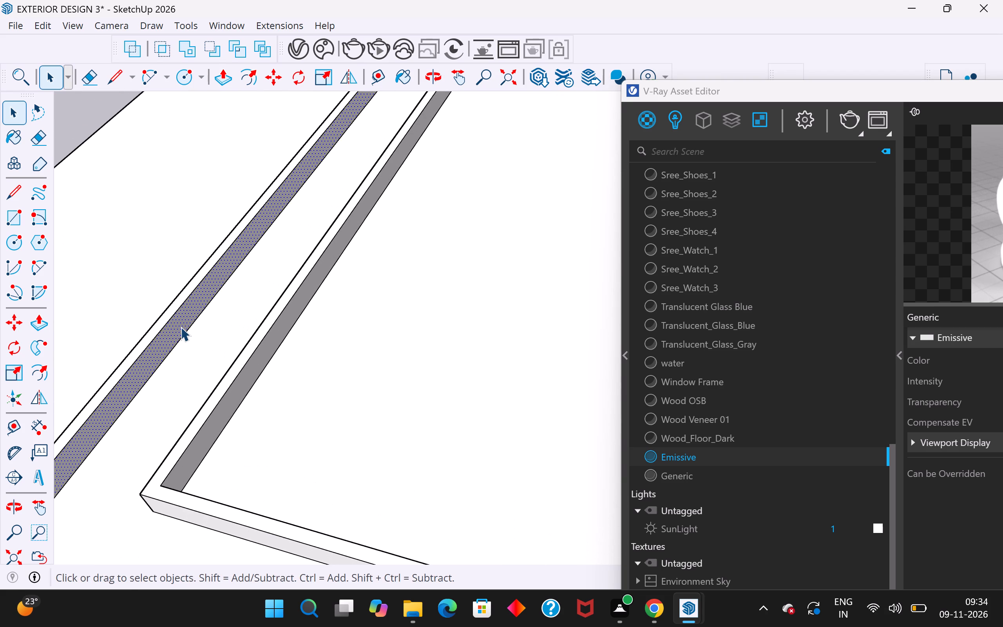
{"action": "left_click", "coordinate": [742, 450]}
{"action": "right_click", "coordinate": [742, 450]}
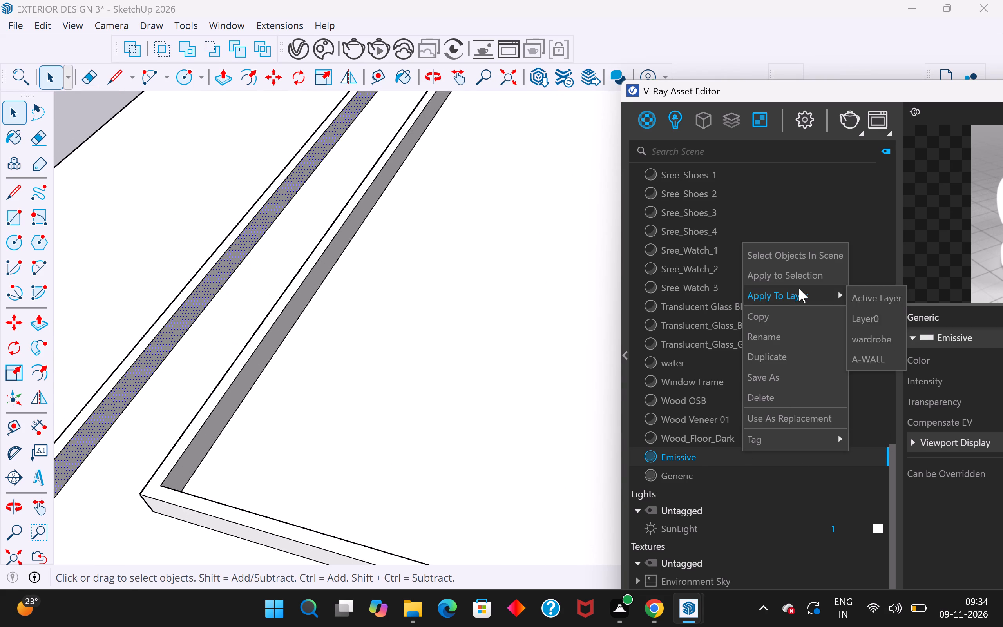
{"action": "left_click", "coordinate": [798, 277]}
Apply the Emissive material to two adjoining outward-facing side faces of the panel's inner rectangular border.
{"action": "middle_click_drag", "start_coordinate": [306, 389], "coordinate": [606, 253]}
{"action": "scroll", "coordinate": [407, 283], "scroll_direction": "down", "scroll_amount": 6}
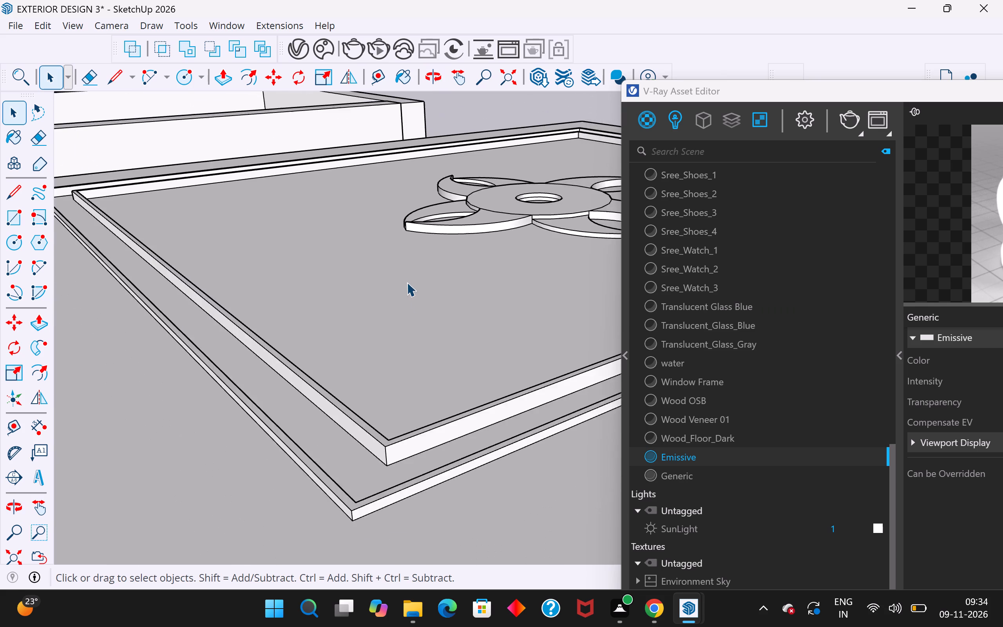
{"action": "scroll", "coordinate": [357, 410], "scroll_direction": "up", "scroll_amount": 5}
{"action": "left_click", "coordinate": [370, 424]}
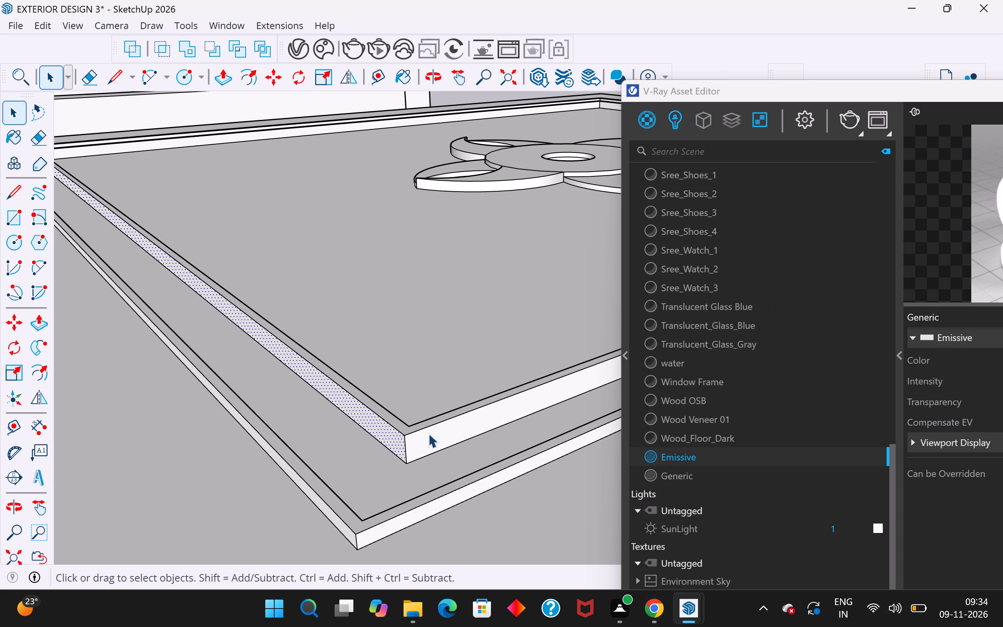
{"action": "right_click", "coordinate": [690, 460]}
{"action": "left_click", "coordinate": [742, 281]}
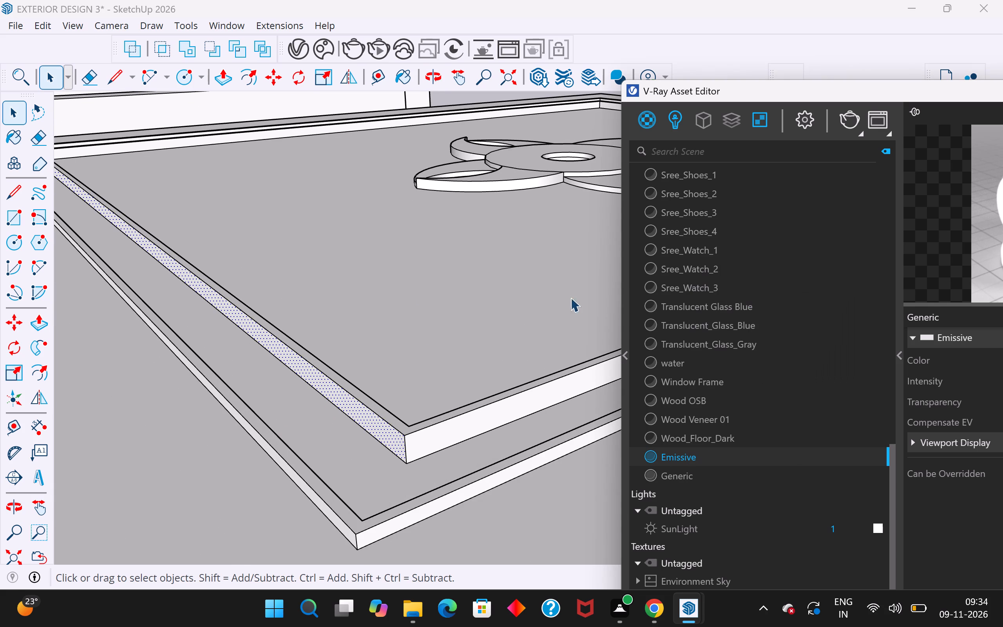
{"action": "scroll", "coordinate": [382, 339], "scroll_direction": "down", "scroll_amount": 4}
{"action": "left_click", "coordinate": [429, 393]}
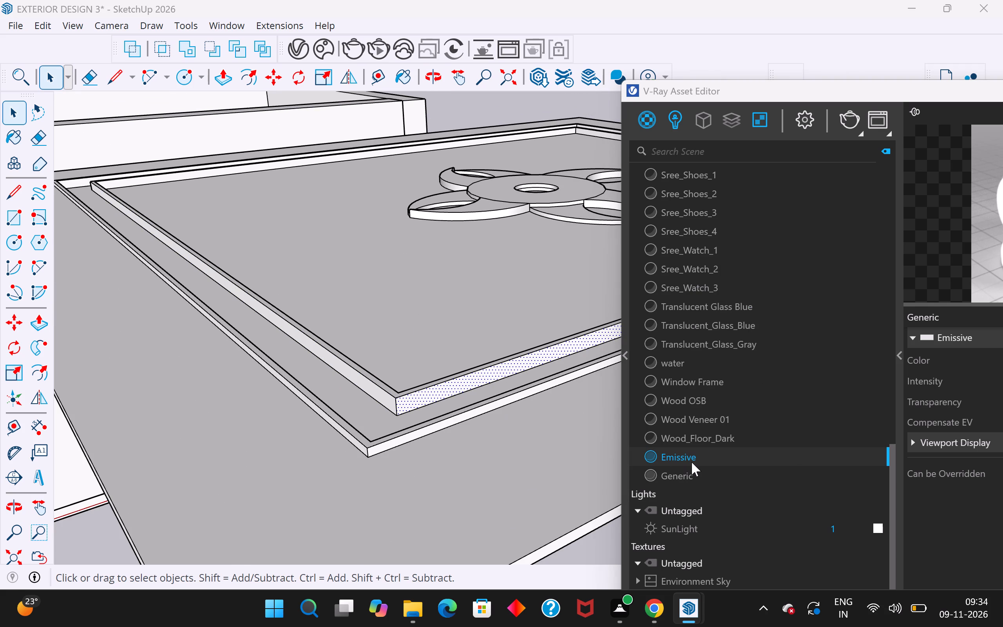
{"action": "right_click", "coordinate": [692, 462]}
{"action": "left_click", "coordinate": [746, 288]}
Apply the Emissive material to another inner side face of the panel's outer rectangular border.
{"action": "middle_click_drag", "start_coordinate": [543, 324], "coordinate": [186, 408]}
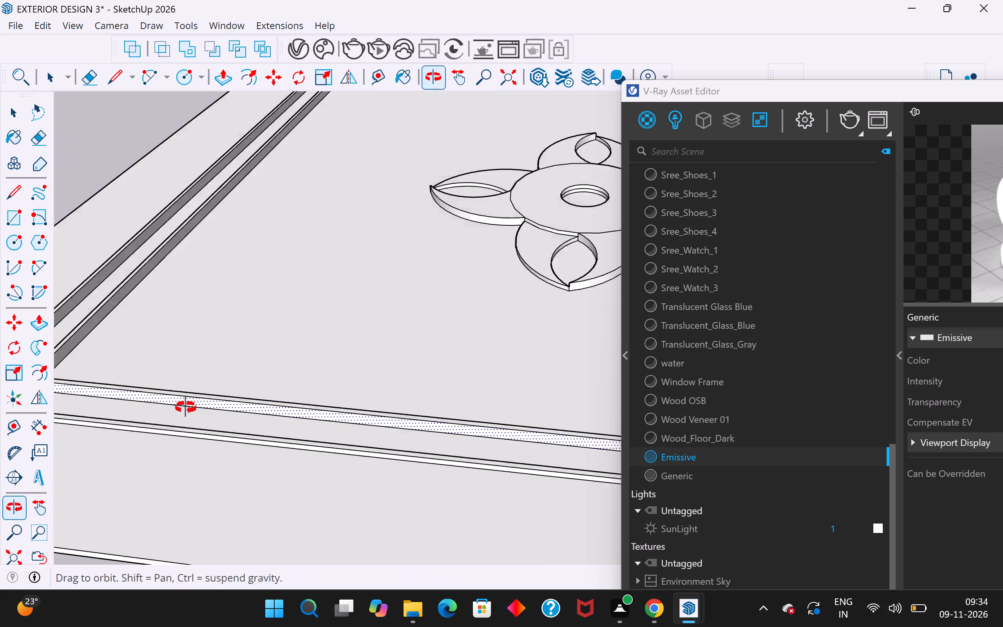
{"action": "middle_click_drag", "start_coordinate": [186, 408], "coordinate": [176, 408]}
{"action": "scroll", "coordinate": [406, 420], "scroll_direction": "down", "scroll_amount": 6}
{"action": "middle_click_drag", "start_coordinate": [442, 412], "coordinate": [196, 424]}
{"action": "scroll", "coordinate": [284, 469], "scroll_direction": "up", "scroll_amount": 3}
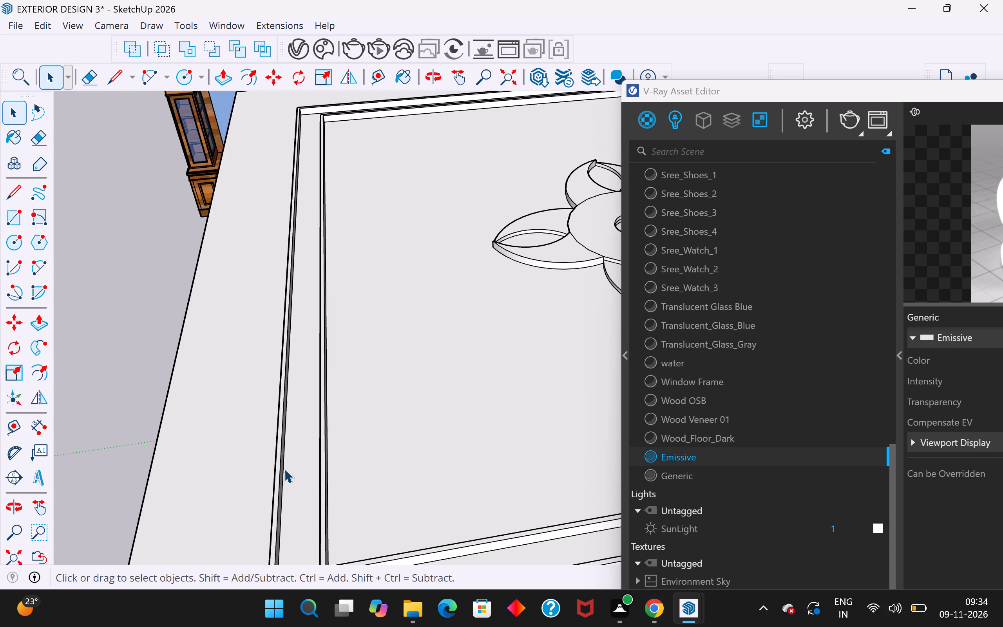
{"action": "scroll", "coordinate": [284, 469], "scroll_direction": "up", "scroll_amount": 2}
{"action": "middle_click_drag", "start_coordinate": [310, 477], "coordinate": [207, 395]}
{"action": "scroll", "coordinate": [189, 318], "scroll_direction": "up", "scroll_amount": 4}
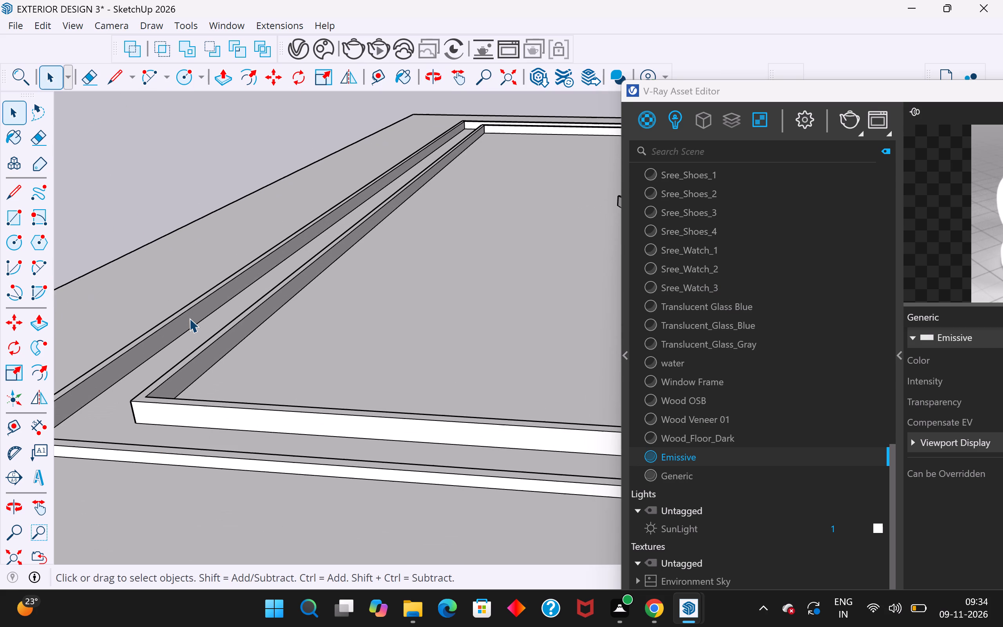
{"action": "left_click", "coordinate": [189, 318]}
{"action": "left_click", "coordinate": [210, 301]}
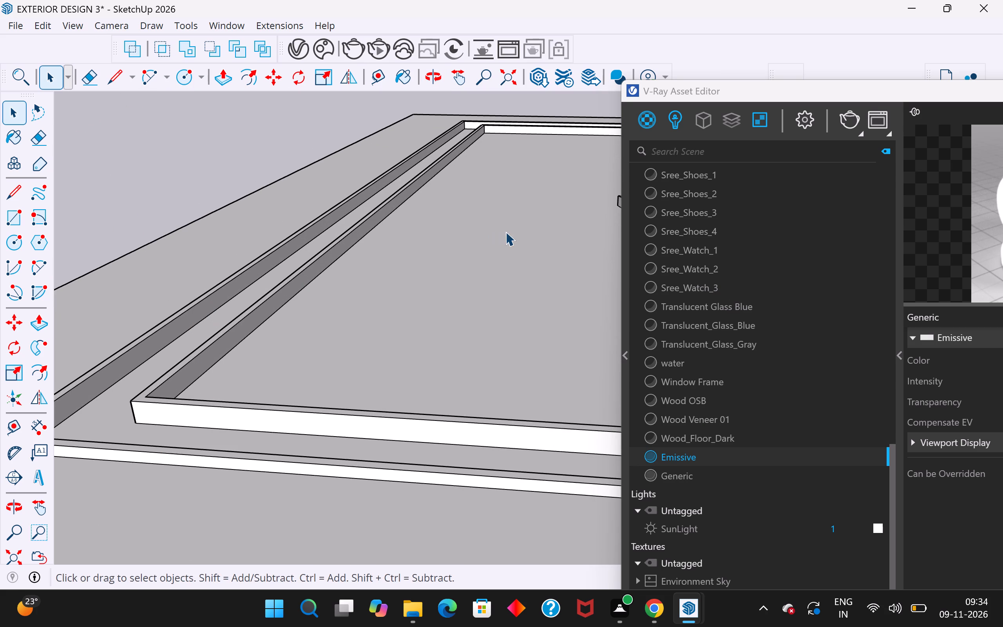
{"action": "left_click", "coordinate": [505, 232]}
{"action": "left_click", "coordinate": [270, 151]}
{"action": "left_click", "coordinate": [291, 247]}
{"action": "scroll", "coordinate": [181, 317], "scroll_direction": "up", "scroll_amount": 13}
{"action": "left_click", "coordinate": [199, 322]}
{"action": "double_click", "coordinate": [215, 330]}
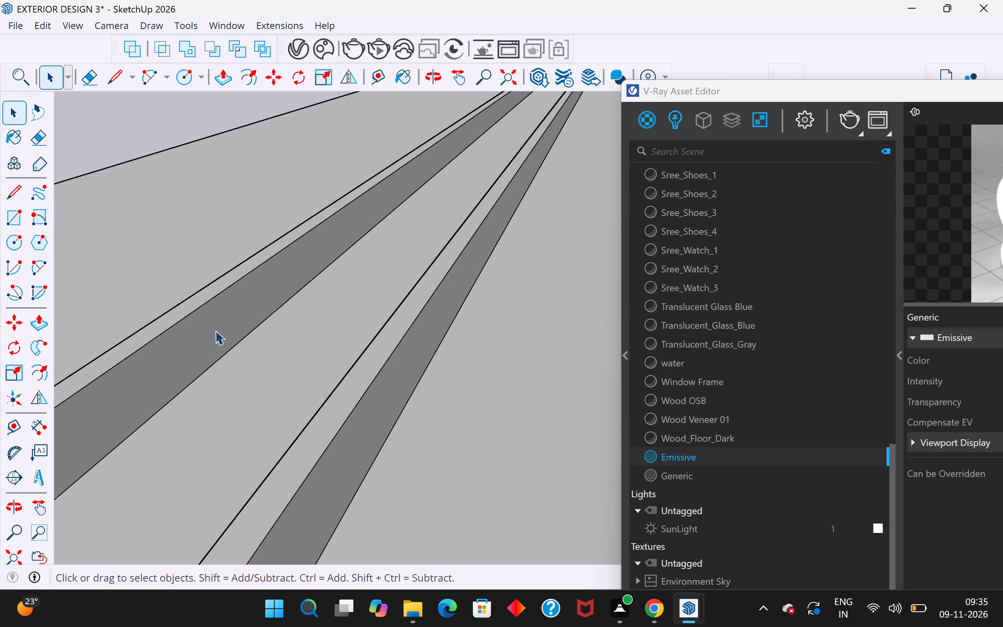
{"action": "right_click", "coordinate": [702, 456]}
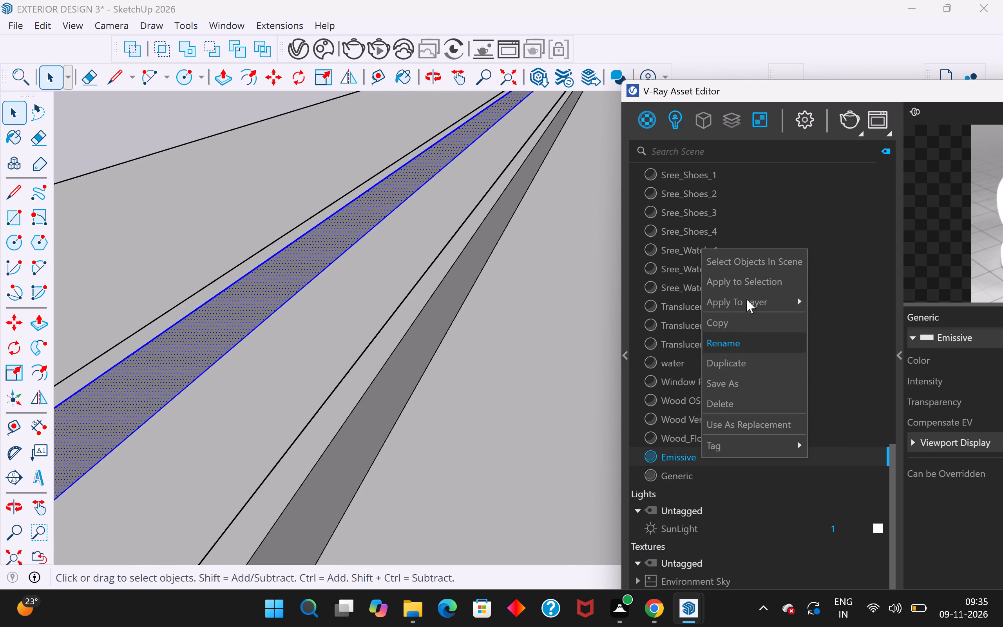
{"action": "left_click", "coordinate": [747, 278]}
Apply the Emissive material to two outward-facing side faces meeting at another corner of the inner rectangular border.
{"action": "scroll", "coordinate": [437, 196], "scroll_direction": "down", "scroll_amount": 10}
{"action": "middle_click_drag", "start_coordinate": [316, 291], "coordinate": [432, 268]}
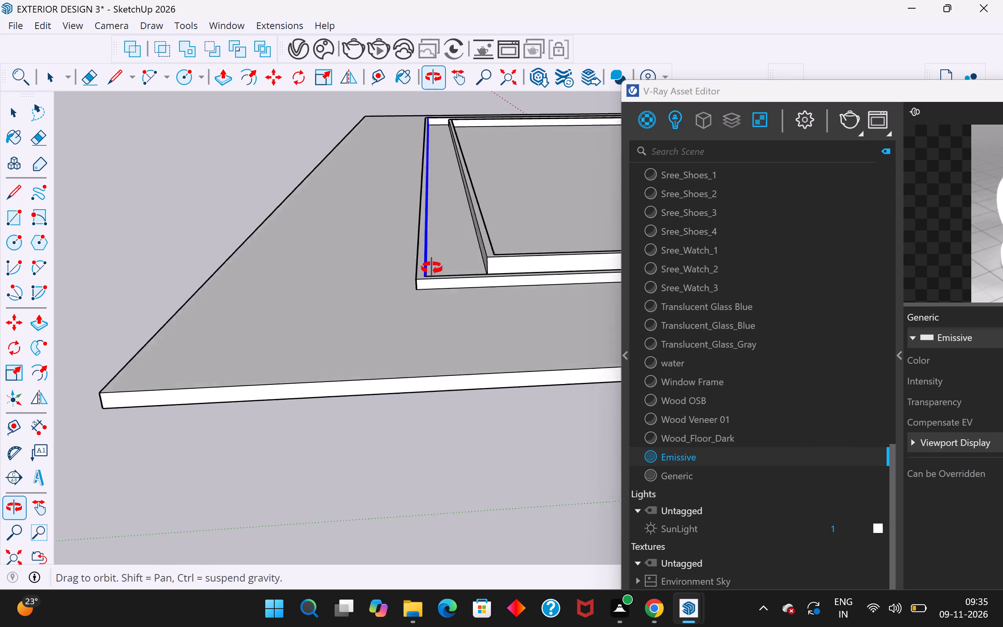
{"action": "middle_click_drag", "start_coordinate": [432, 268], "coordinate": [524, 299]}
{"action": "scroll", "coordinate": [568, 251], "scroll_direction": "up", "scroll_amount": 9}
{"action": "left_click", "coordinate": [572, 230]}
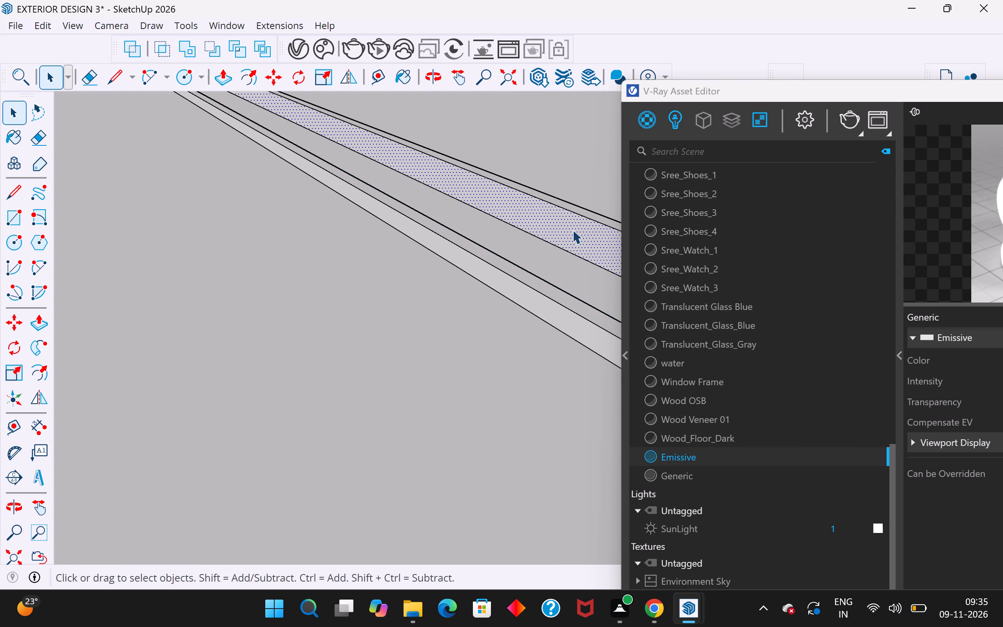
{"action": "right_click", "coordinate": [699, 450]}
{"action": "left_click", "coordinate": [737, 274]}
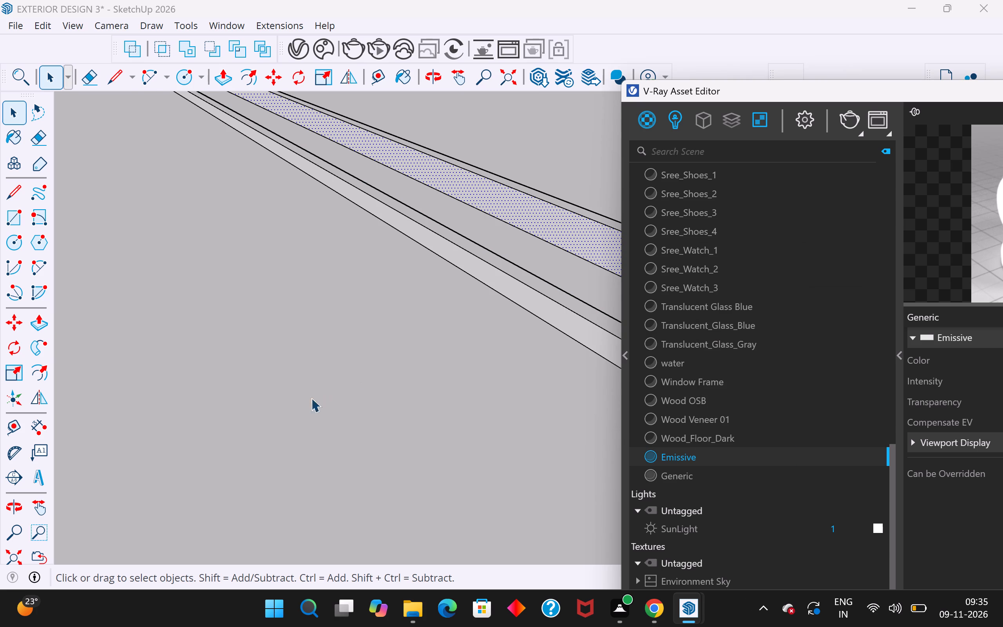
{"action": "scroll", "coordinate": [306, 401], "scroll_direction": "down", "scroll_amount": 18}
{"action": "scroll", "coordinate": [437, 427], "scroll_direction": "up", "scroll_amount": 12}
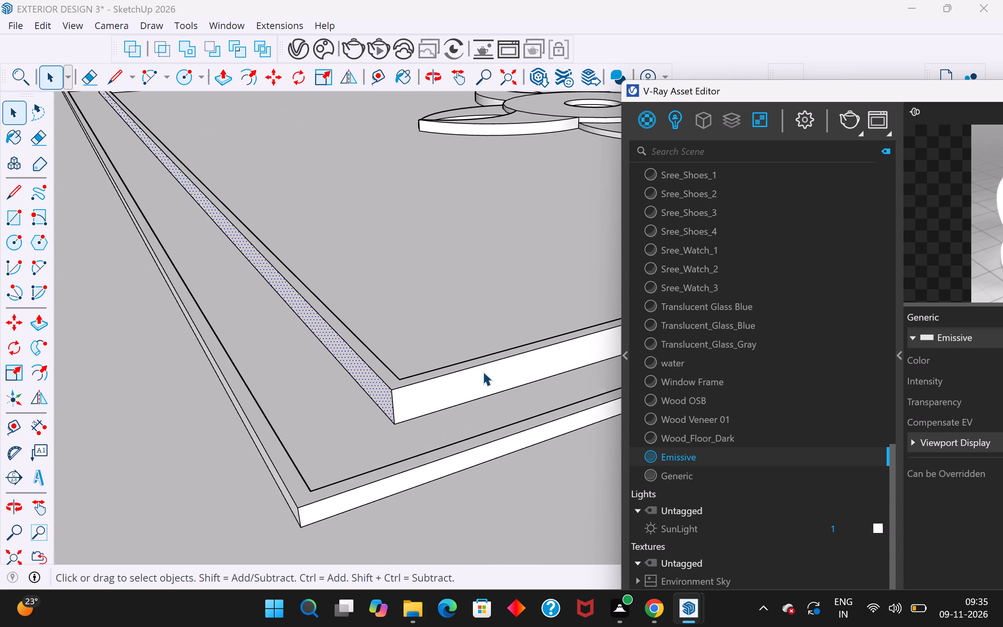
{"action": "left_click", "coordinate": [490, 378]}
{"action": "right_click", "coordinate": [692, 460]}
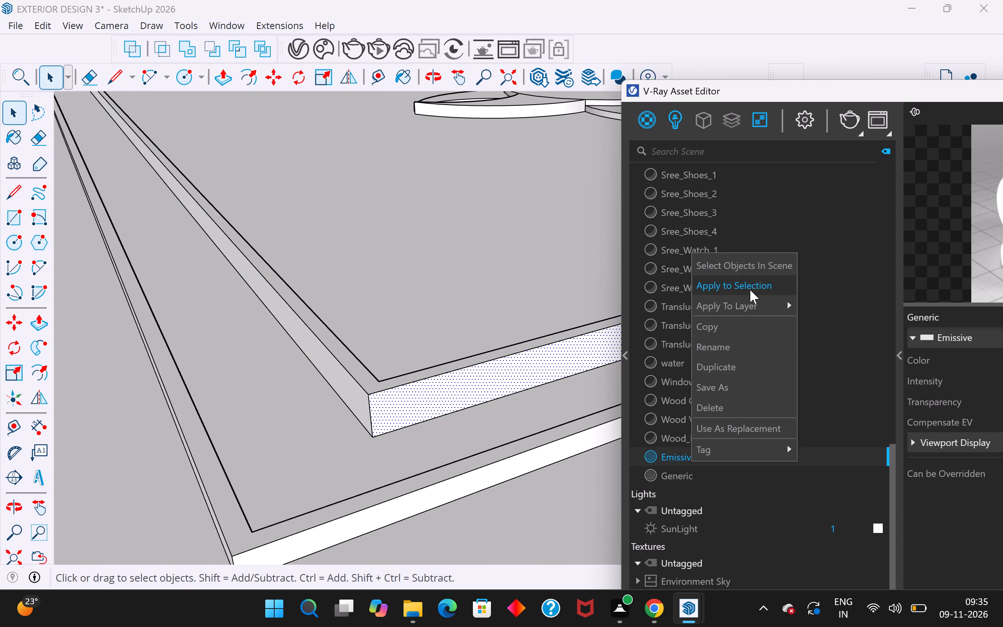
{"action": "left_click", "coordinate": [750, 286]}
Apply the Emissive material to the next inner side face around the outer rectangular border.
{"action": "middle_click_drag", "start_coordinate": [302, 389], "coordinate": [61, 430]}
{"action": "scroll", "coordinate": [219, 485], "scroll_direction": "down", "scroll_amount": 17}
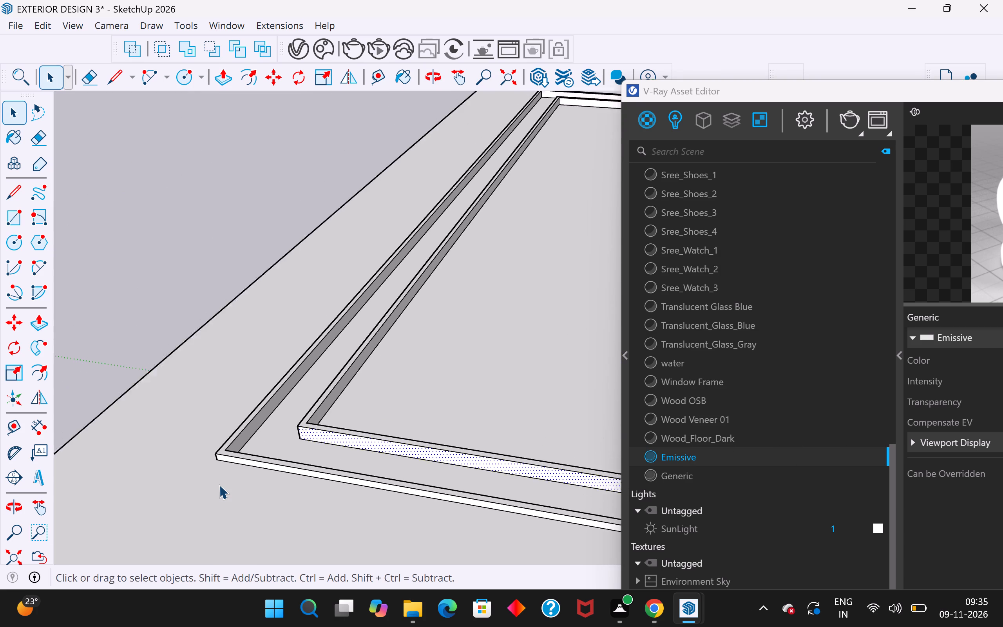
{"action": "scroll", "coordinate": [219, 485], "scroll_direction": "down", "scroll_amount": 3}
{"action": "middle_click_drag", "start_coordinate": [394, 413], "coordinate": [86, 457]}
{"action": "scroll", "coordinate": [234, 418], "scroll_direction": "up", "scroll_amount": 10}
{"action": "middle_click_drag", "start_coordinate": [319, 431], "coordinate": [288, 424]}
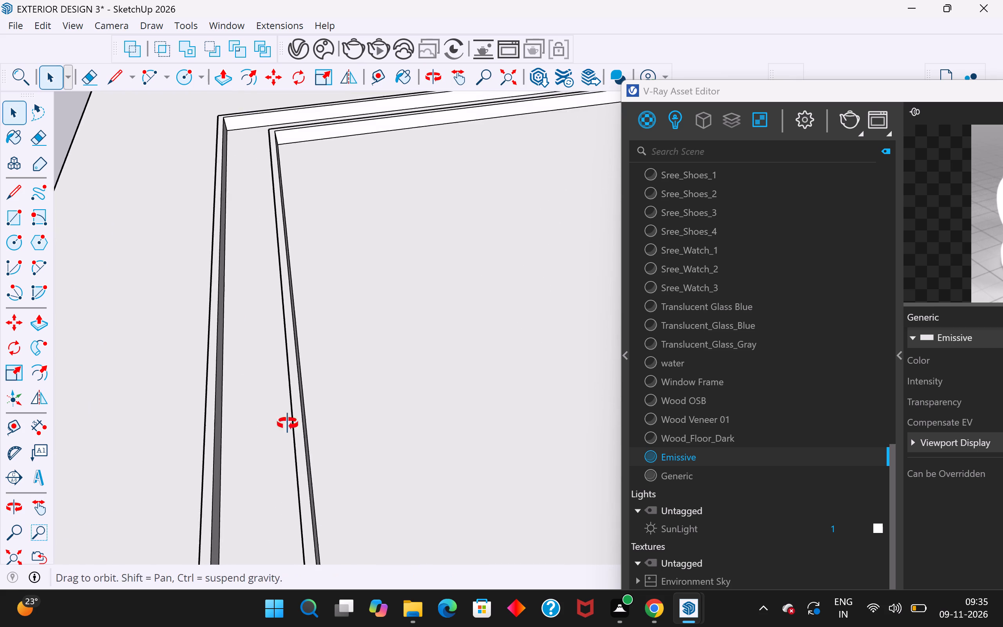
{"action": "middle_click_drag", "start_coordinate": [288, 424], "coordinate": [192, 364]}
{"action": "scroll", "coordinate": [204, 326], "scroll_direction": "up", "scroll_amount": 9}
{"action": "left_click", "coordinate": [216, 288]}
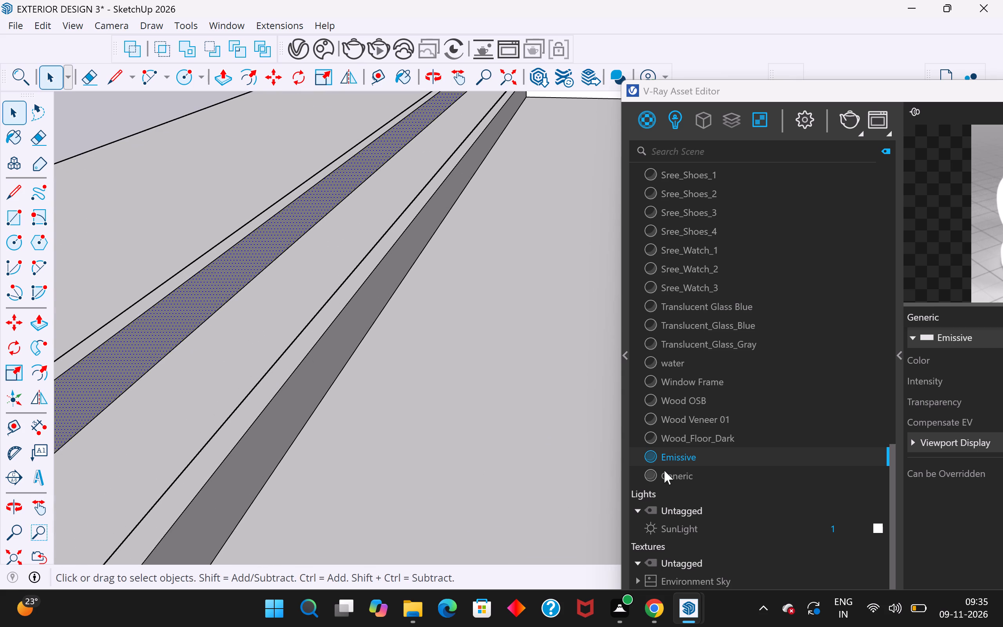
{"action": "right_click", "coordinate": [683, 458]}
{"action": "left_click", "coordinate": [746, 277]}
Apply the Emissive material to the following inner side face of the outer rectangular border.
{"action": "scroll", "coordinate": [398, 326], "scroll_direction": "down", "scroll_amount": 5}
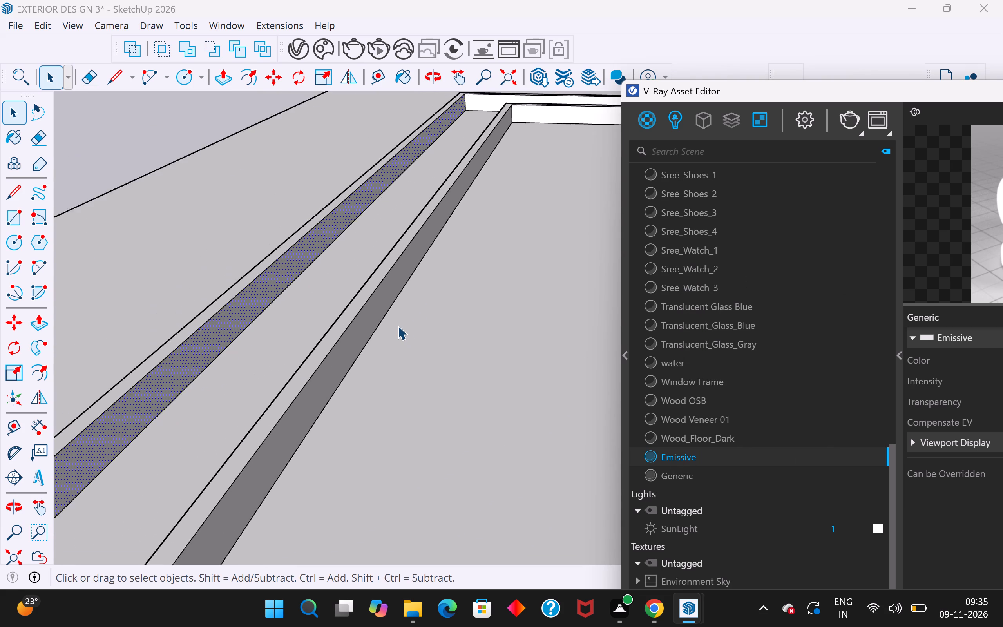
{"action": "scroll", "coordinate": [398, 326], "scroll_direction": "down", "scroll_amount": 20}
{"action": "scroll", "coordinate": [398, 326], "scroll_direction": "down", "scroll_amount": 1}
{"action": "middle_click_drag", "start_coordinate": [479, 406], "coordinate": [0, 453]}
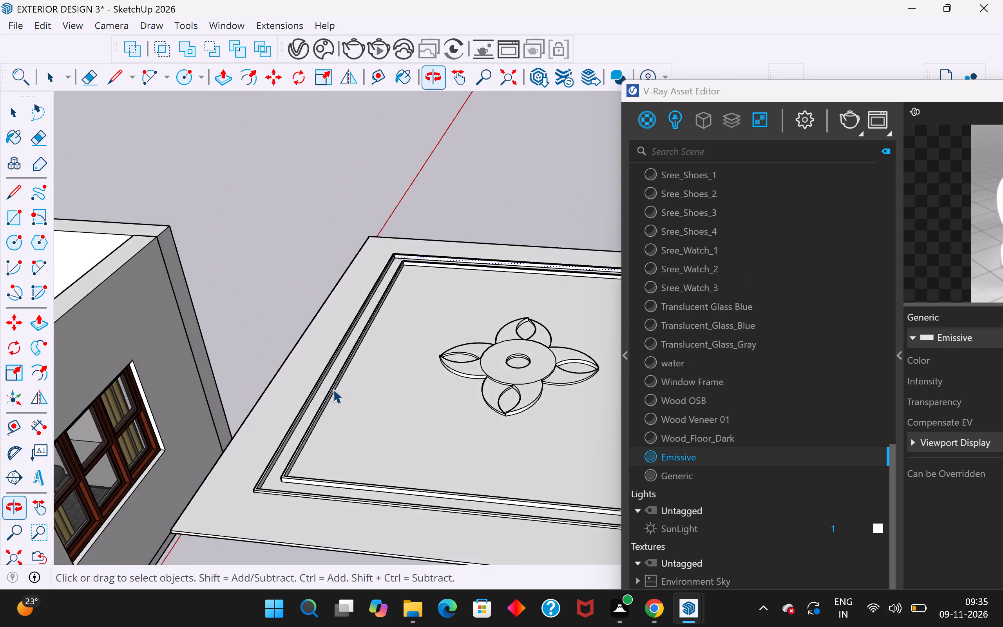
{"action": "scroll", "coordinate": [334, 388], "scroll_direction": "up", "scroll_amount": 15}
{"action": "middle_click_drag", "start_coordinate": [339, 354], "coordinate": [290, 317]}
{"action": "scroll", "coordinate": [316, 341], "scroll_direction": "up", "scroll_amount": 4}
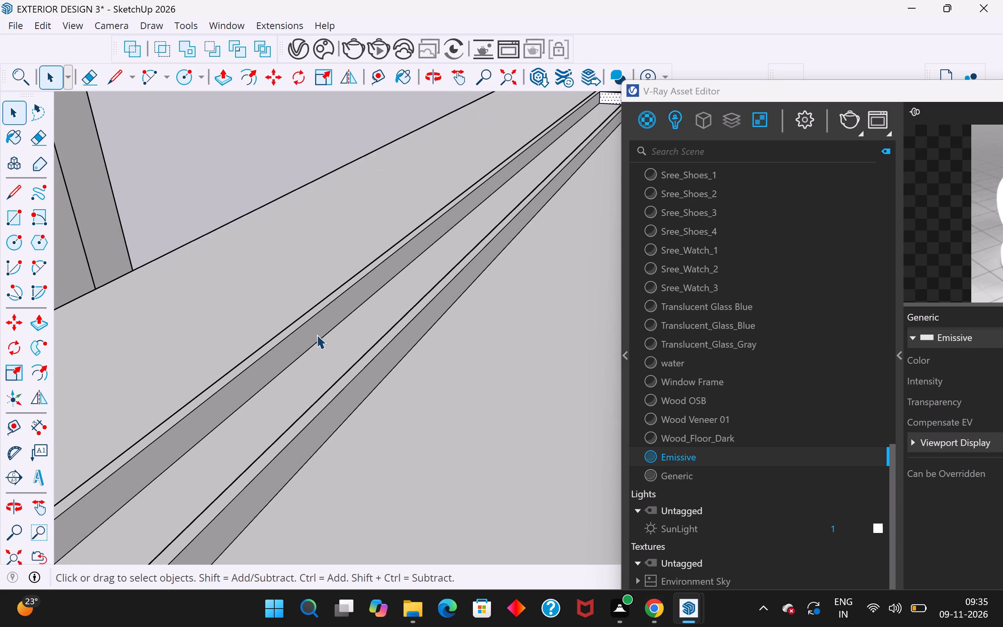
{"action": "left_click", "coordinate": [319, 324]}
{"action": "right_click", "coordinate": [738, 455]}
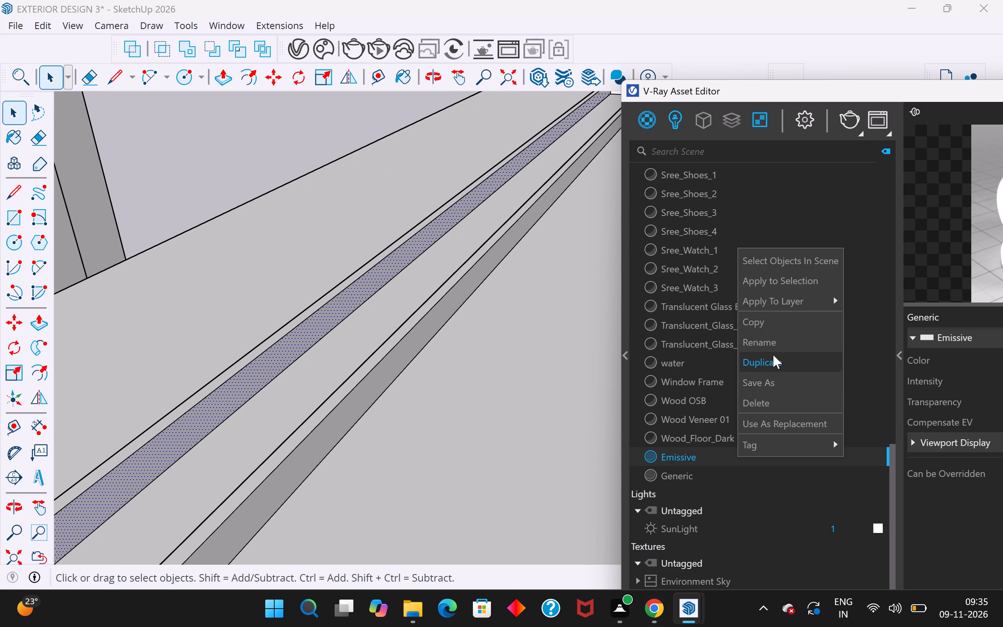
{"action": "left_click", "coordinate": [786, 284]}
Apply the Emissive material to one outward-facing long side face of the inner rectangular border.
{"action": "middle_click_drag", "start_coordinate": [250, 442], "coordinate": [494, 340]}
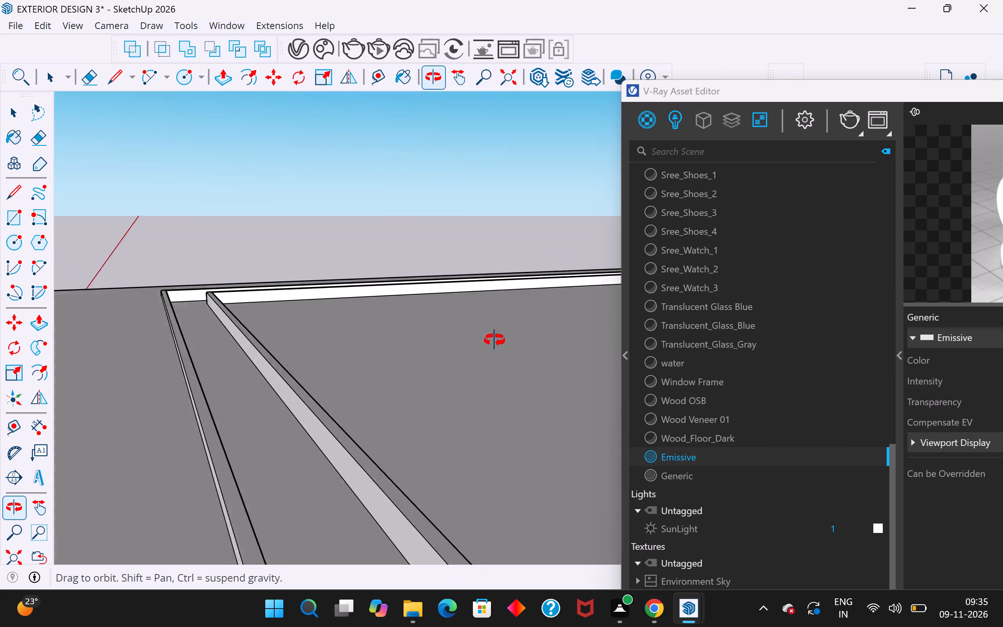
{"action": "middle_click_drag", "start_coordinate": [494, 340], "coordinate": [505, 331]}
{"action": "scroll", "coordinate": [377, 493], "scroll_direction": "up", "scroll_amount": 4}
{"action": "left_click", "coordinate": [377, 493]}
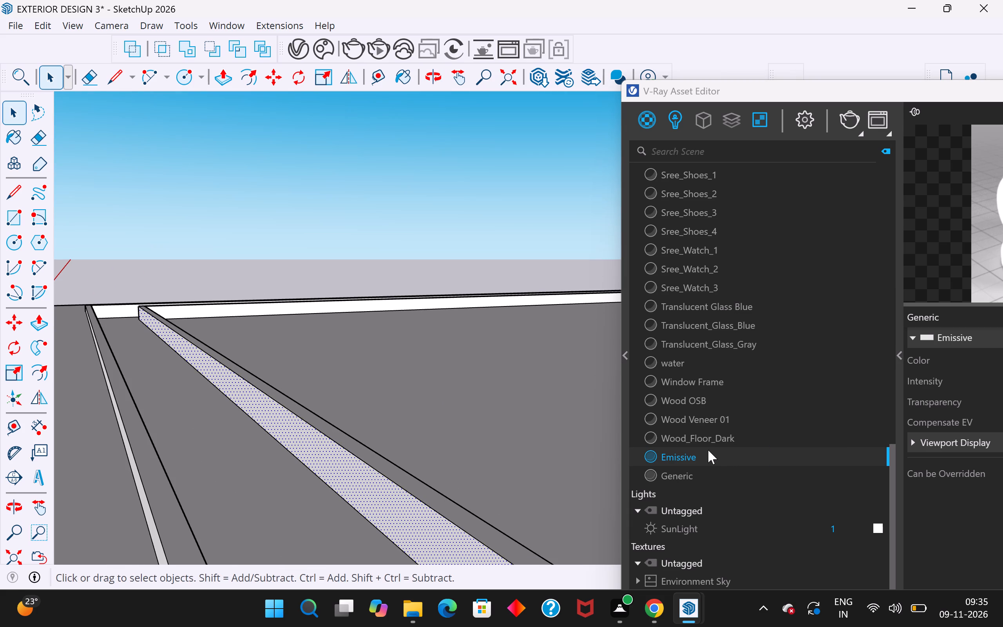
{"action": "right_click", "coordinate": [709, 453]}
{"action": "left_click", "coordinate": [752, 281]}
Apply the Emissive material to the adjoining outward-facing side face of the inner rectangular border.
{"action": "scroll", "coordinate": [322, 435], "scroll_direction": "down", "scroll_amount": 2}
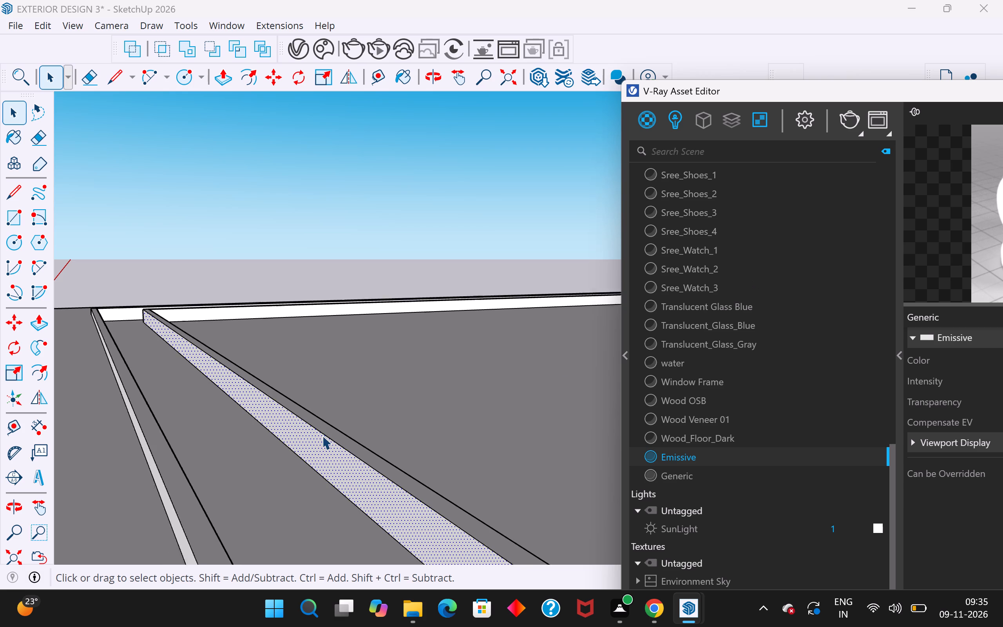
{"action": "scroll", "coordinate": [322, 435], "scroll_direction": "down", "scroll_amount": 9}
{"action": "scroll", "coordinate": [322, 435], "scroll_direction": "down", "scroll_amount": 14}
{"action": "middle_click_drag", "start_coordinate": [424, 487], "coordinate": [510, 544]}
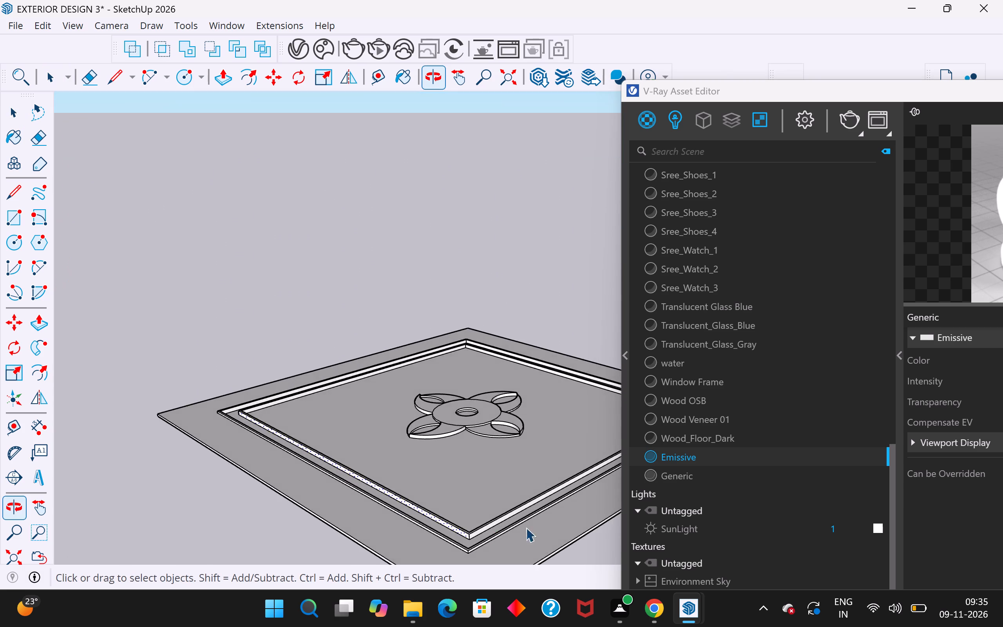
{"action": "scroll", "coordinate": [237, 401], "scroll_direction": "down", "scroll_amount": 10}
{"action": "middle_click_drag", "start_coordinate": [299, 450], "coordinate": [351, 459]}
{"action": "scroll", "coordinate": [377, 449], "scroll_direction": "up", "scroll_amount": 13}
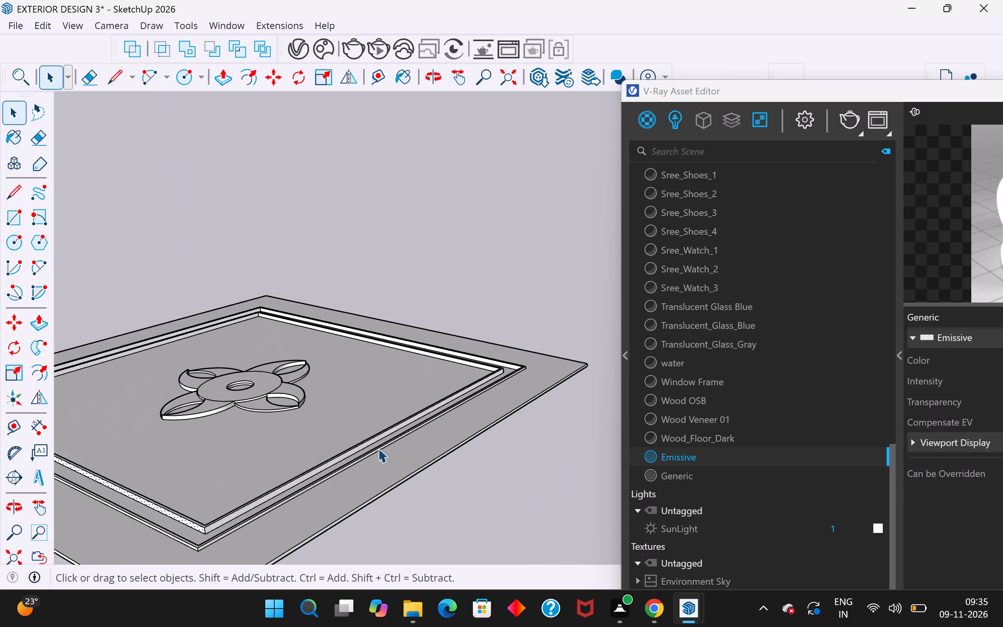
{"action": "scroll", "coordinate": [378, 448], "scroll_direction": "up", "scroll_amount": 13}
{"action": "left_click", "coordinate": [389, 399]}
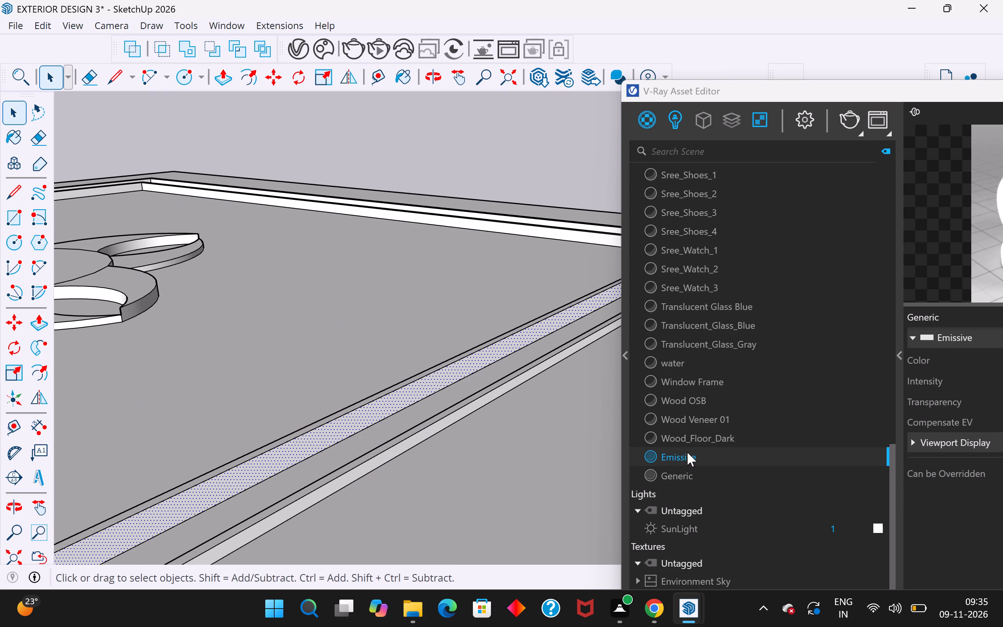
{"action": "right_click", "coordinate": [688, 454]}
{"action": "left_click", "coordinate": [738, 279]}
Apply the Emissive material to the outer rectangular border's inner side face on the next side of the panel.
{"action": "scroll", "coordinate": [384, 350], "scroll_direction": "down", "scroll_amount": 6}
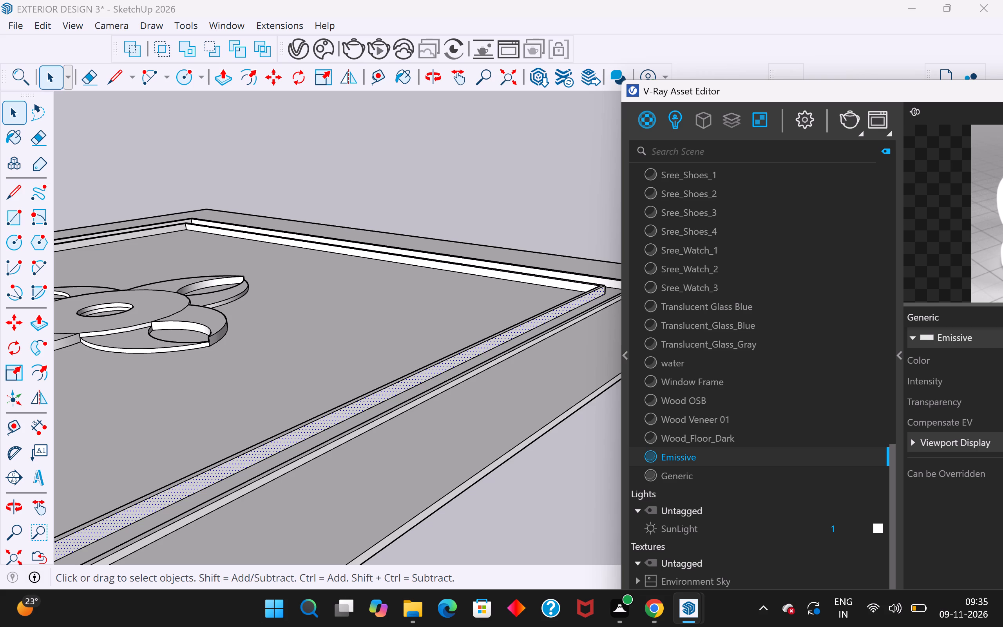
{"action": "middle_click_drag", "start_coordinate": [411, 337], "coordinate": [668, 358]}
{"action": "scroll", "coordinate": [337, 292], "scroll_direction": "down", "scroll_amount": 5}
{"action": "middle_click_drag", "start_coordinate": [507, 375], "coordinate": [570, 364]}
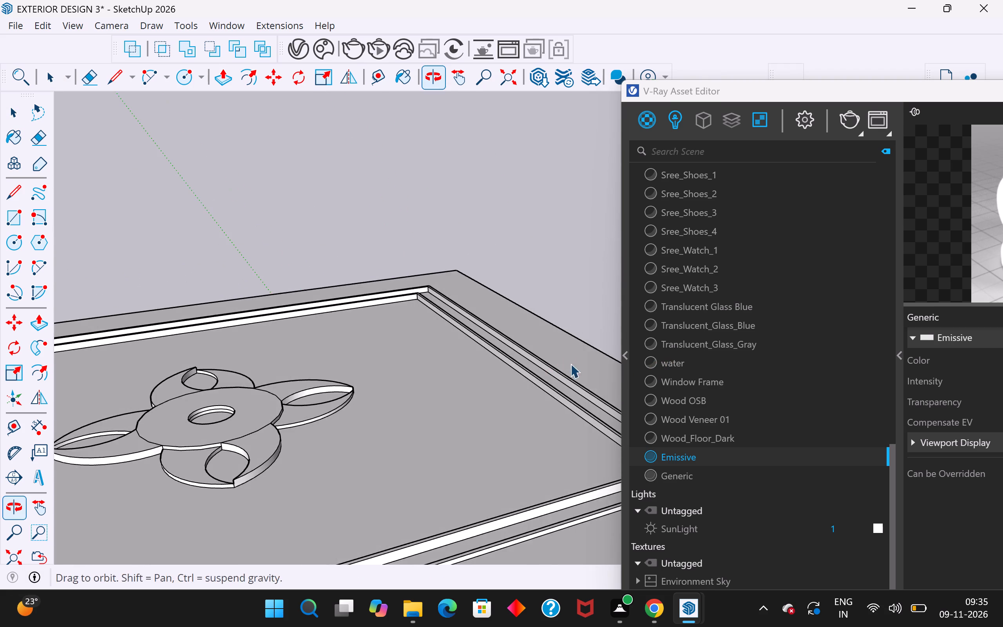
{"action": "scroll", "coordinate": [504, 399], "scroll_direction": "up", "scroll_amount": 18}
{"action": "left_click", "coordinate": [532, 353]}
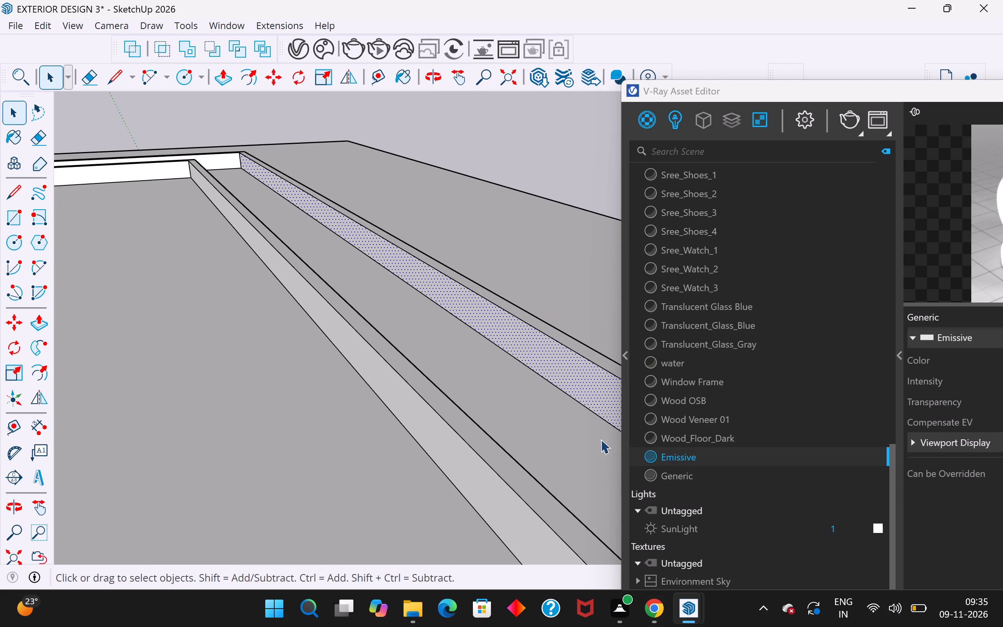
{"action": "right_click", "coordinate": [706, 456]}
{"action": "left_click", "coordinate": [773, 285]}
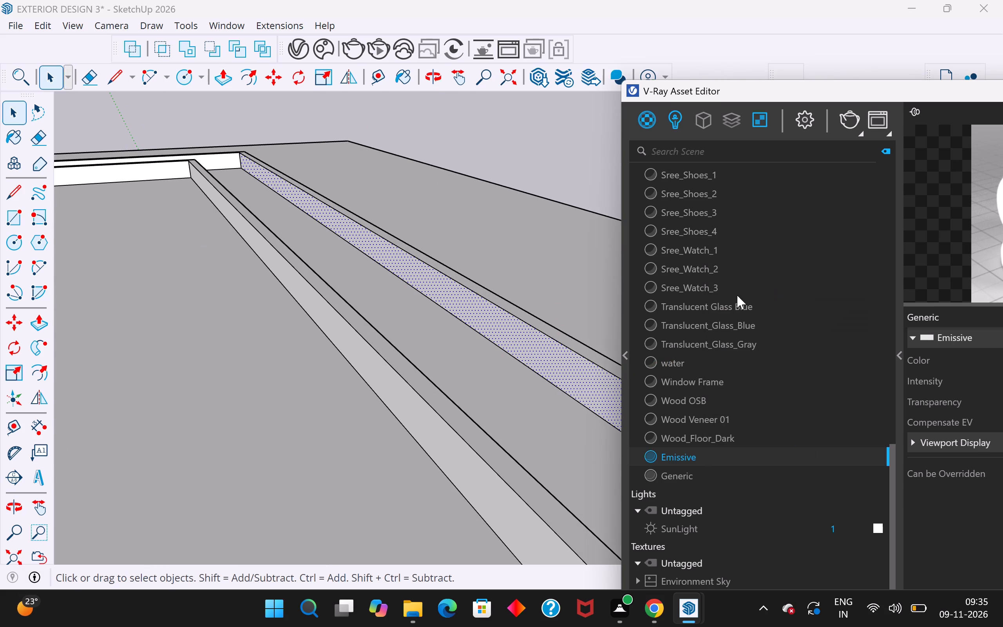
Apply the Emissive material to the remaining outward-facing side face of the inner rectangular border.
{"action": "scroll", "coordinate": [484, 478], "scroll_direction": "down", "scroll_amount": 13}
{"action": "scroll", "coordinate": [306, 219], "scroll_direction": "down", "scroll_amount": 8}
{"action": "middle_click_drag", "start_coordinate": [421, 292], "coordinate": [55, 367]}
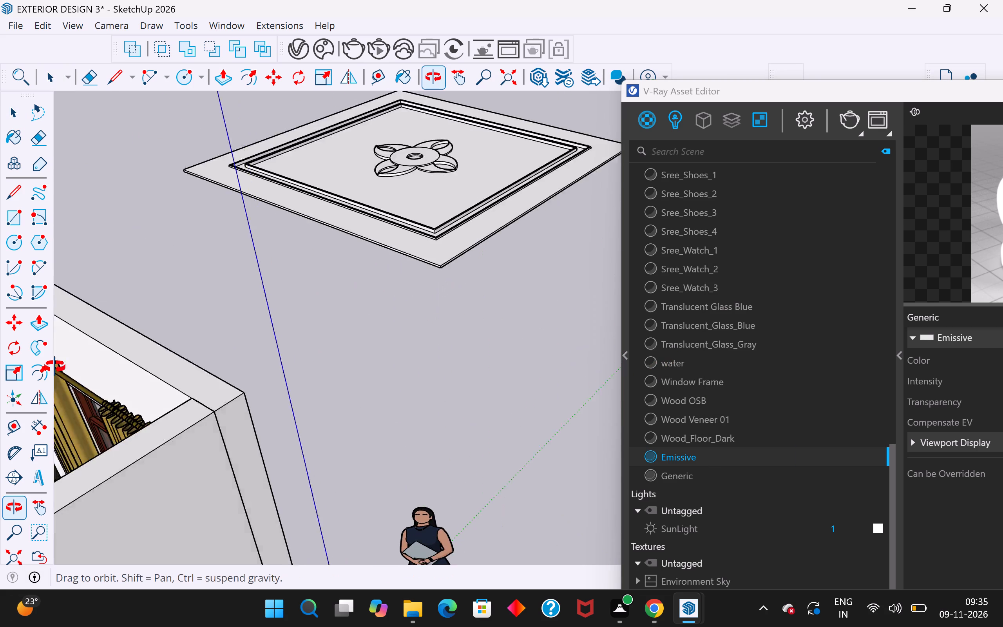
{"action": "middle_click_drag", "start_coordinate": [55, 367], "coordinate": [54, 367]}
{"action": "scroll", "coordinate": [446, 279], "scroll_direction": "down", "scroll_amount": 2}
{"action": "scroll", "coordinate": [596, 150], "scroll_direction": "up", "scroll_amount": 12}
{"action": "scroll", "coordinate": [568, 215], "scroll_direction": "up", "scroll_amount": 5}
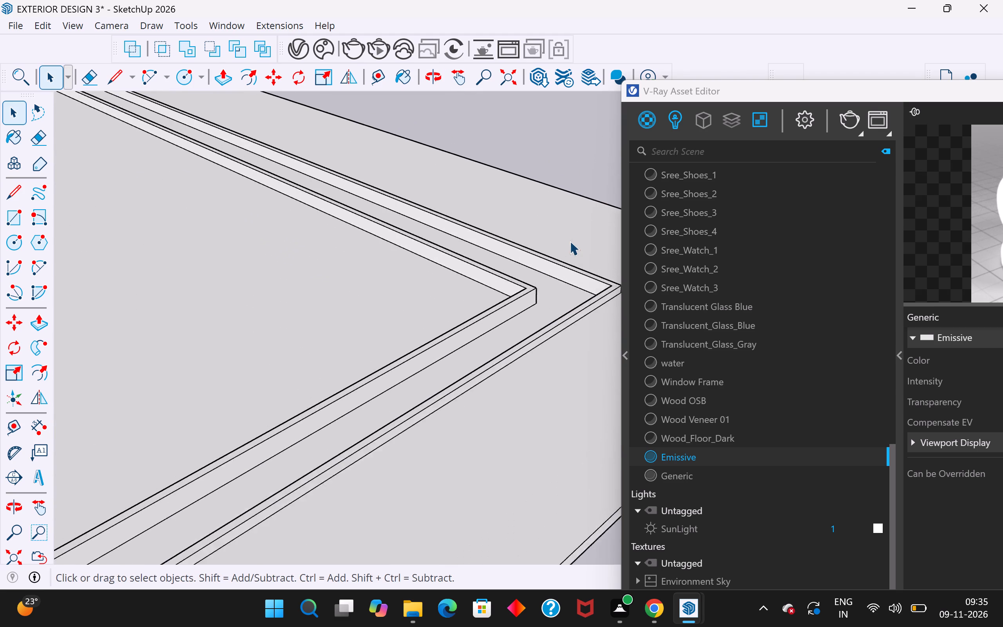
{"action": "scroll", "coordinate": [570, 241], "scroll_direction": "up", "scroll_amount": 9}
{"action": "middle_click_drag", "start_coordinate": [570, 248], "coordinate": [333, 154]}
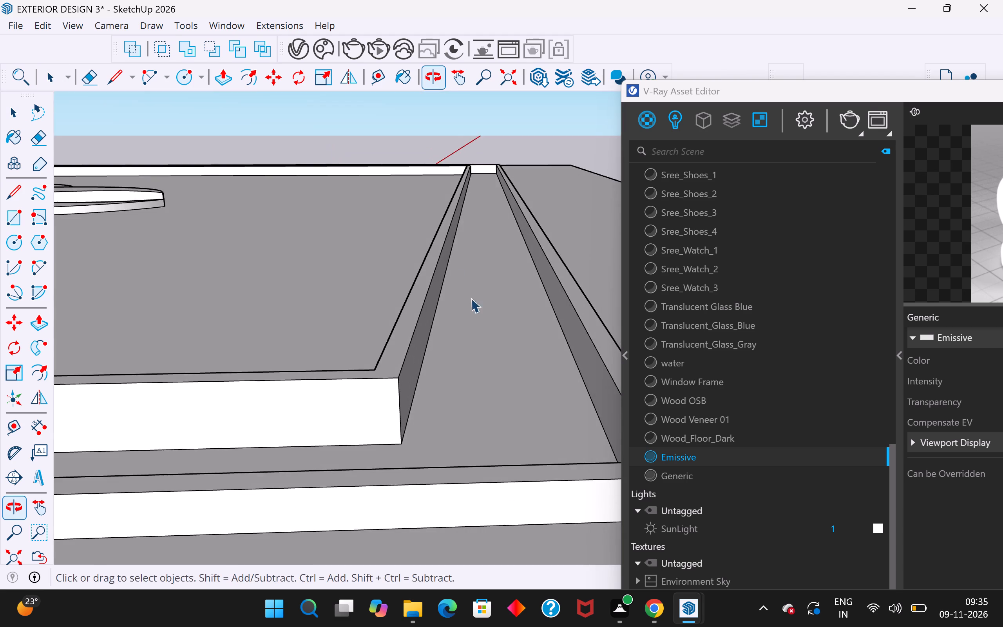
{"action": "middle_click_drag", "start_coordinate": [471, 298], "coordinate": [417, 254]}
{"action": "scroll", "coordinate": [471, 298], "scroll_direction": "up", "scroll_amount": 1}
{"action": "scroll", "coordinate": [525, 395], "scroll_direction": "up", "scroll_amount": 4}
{"action": "left_click", "coordinate": [486, 335]}
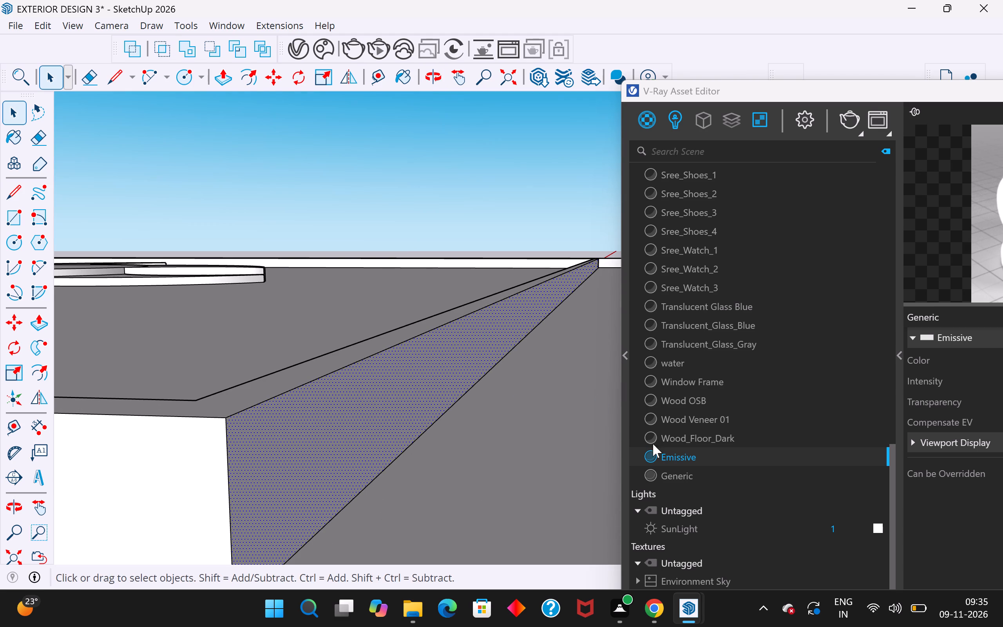
{"action": "right_click", "coordinate": [695, 453]}
{"action": "left_click", "coordinate": [743, 279]}
Apply the Emissive material to the outer rectangular border's inner side face opposite the inner border face just treated.
{"action": "scroll", "coordinate": [379, 250], "scroll_direction": "down", "scroll_amount": 4}
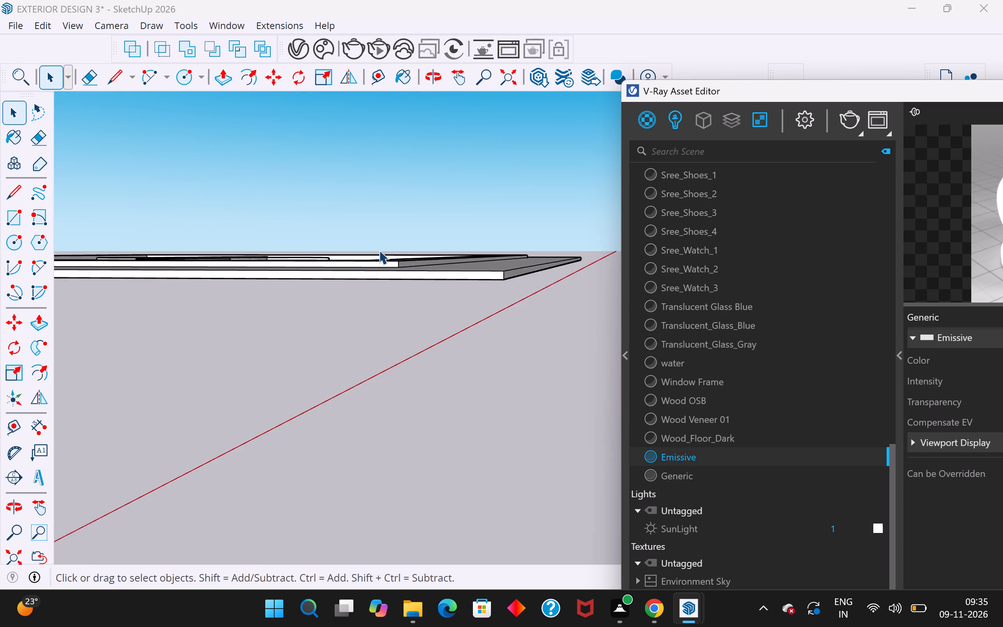
{"action": "scroll", "coordinate": [379, 250], "scroll_direction": "down", "scroll_amount": 1}
{"action": "middle_click_drag", "start_coordinate": [379, 250], "coordinate": [466, 306]}
{"action": "scroll", "coordinate": [514, 319], "scroll_direction": "up", "scroll_amount": 10}
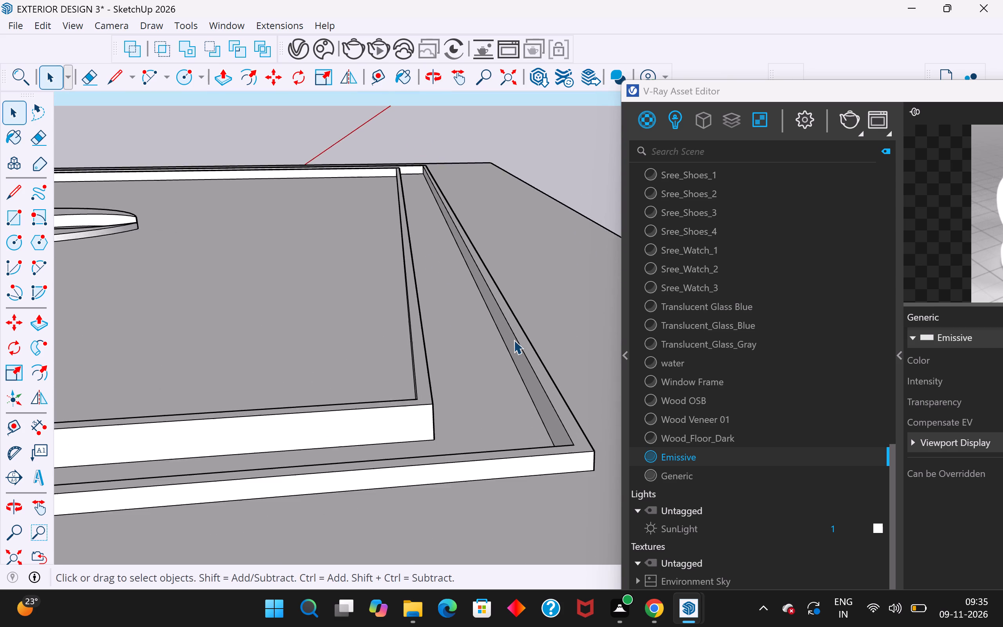
{"action": "scroll", "coordinate": [514, 340], "scroll_direction": "up", "scroll_amount": 4}
{"action": "middle_click_drag", "start_coordinate": [514, 340], "coordinate": [545, 295]}
{"action": "left_click", "coordinate": [498, 408]}
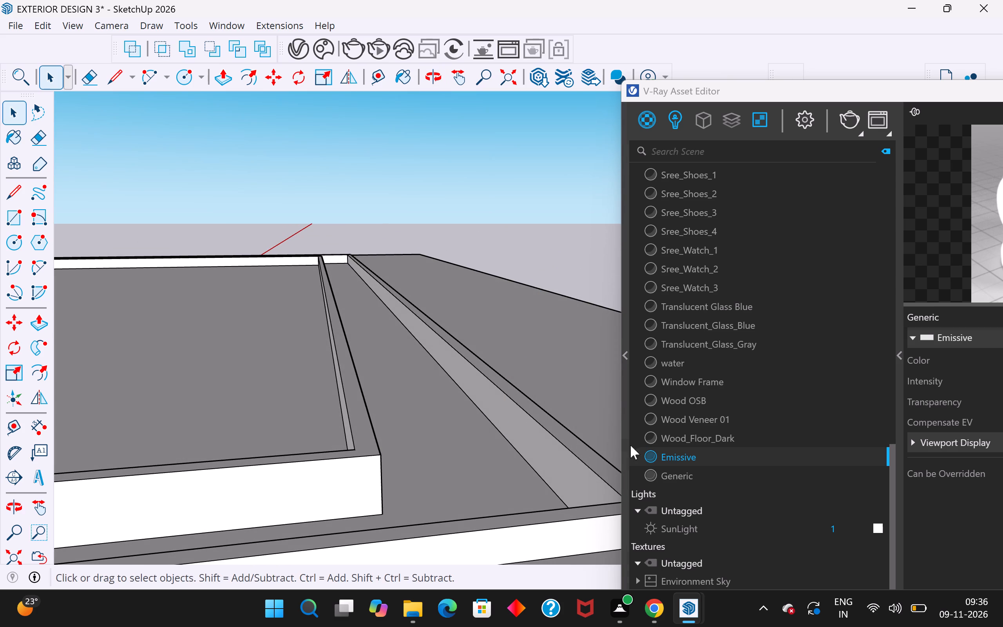
{"action": "left_click", "coordinate": [510, 431]}
{"action": "right_click", "coordinate": [719, 453]}
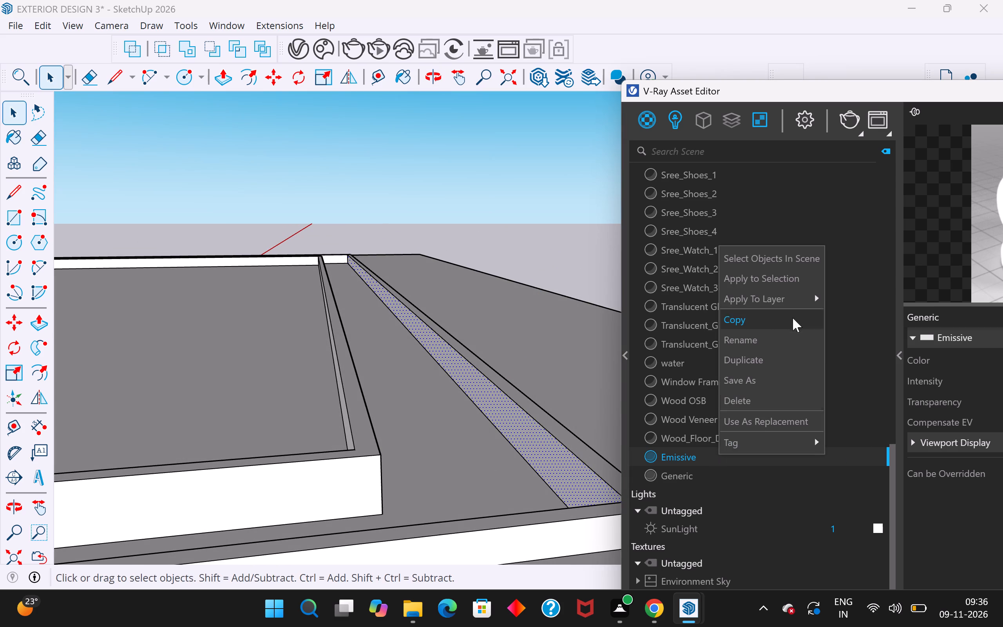
{"action": "left_click", "coordinate": [799, 286]}
{"action": "left_click", "coordinate": [585, 232]}
Render the flower panel face-on with V-Ray and examine the glow of the petals, disc and borders up close.
{"action": "scroll", "coordinate": [398, 375], "scroll_direction": "down", "scroll_amount": 13}
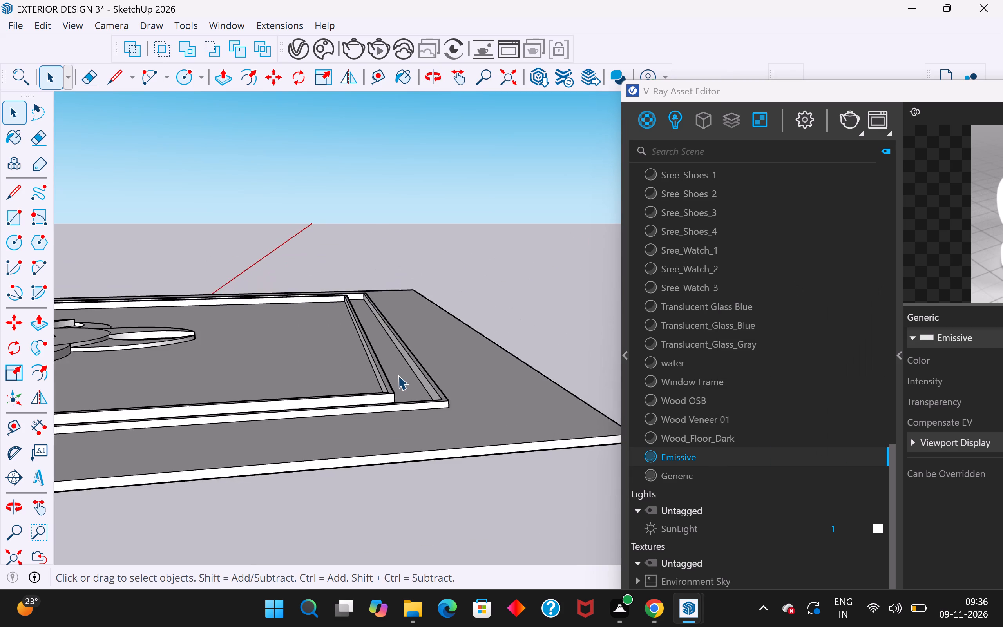
{"action": "middle_click_drag", "start_coordinate": [416, 390], "coordinate": [457, 519]}
{"action": "scroll", "coordinate": [458, 408], "scroll_direction": "down", "scroll_amount": 11}
{"action": "middle_click_drag", "start_coordinate": [437, 301], "coordinate": [439, 357]}
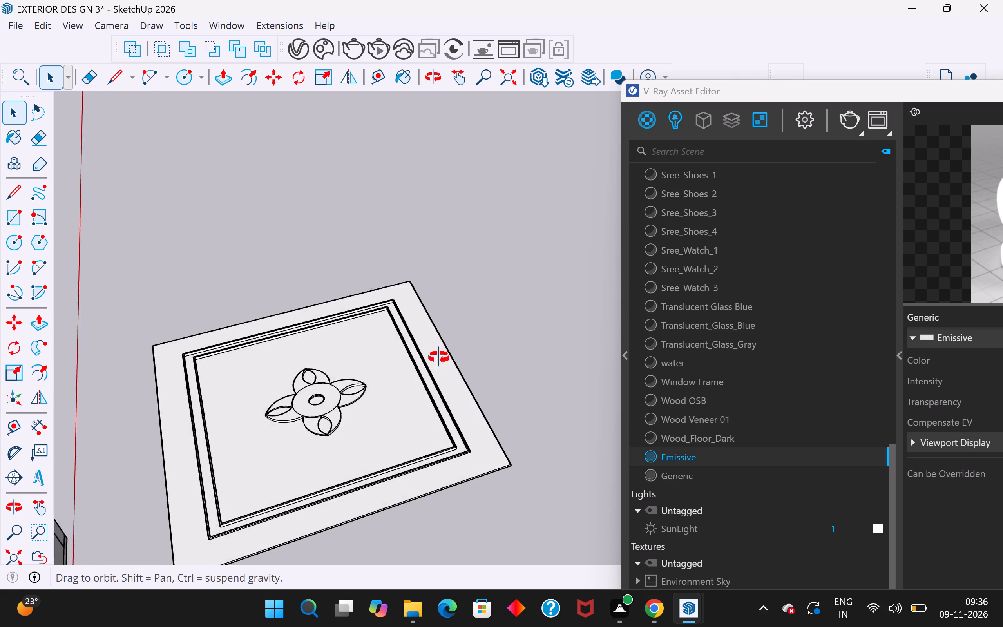
{"action": "middle_click_drag", "start_coordinate": [439, 357], "coordinate": [409, 449]}
{"action": "scroll", "coordinate": [476, 251], "scroll_direction": "down", "scroll_amount": 6}
{"action": "middle_click_drag", "start_coordinate": [464, 341], "coordinate": [443, 381]}
{"action": "scroll", "coordinate": [356, 364], "scroll_direction": "up", "scroll_amount": 8}
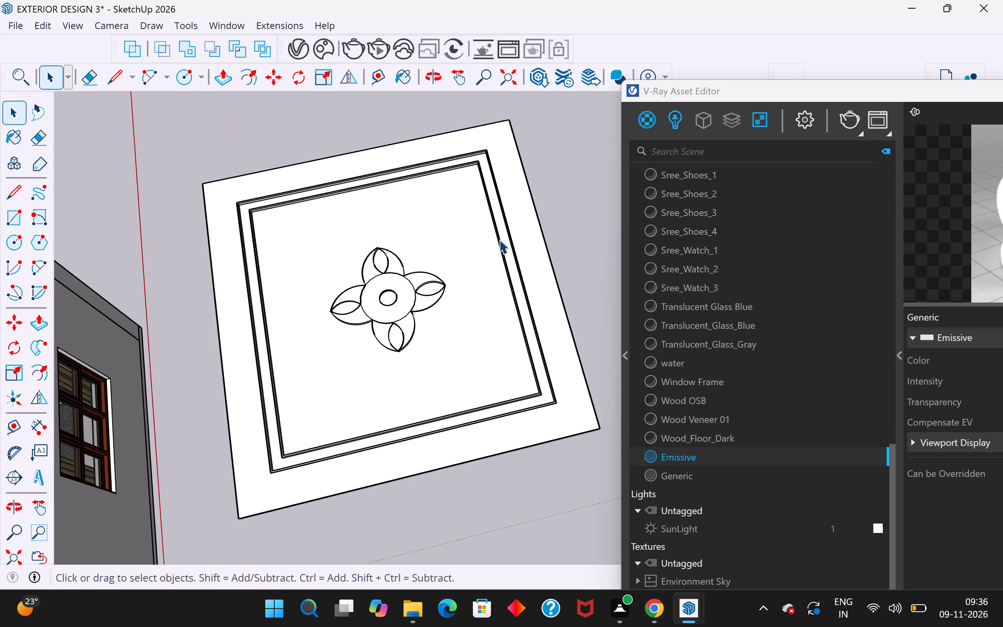
{"action": "middle_click_drag", "start_coordinate": [563, 295], "coordinate": [503, 364]}
{"action": "scroll", "coordinate": [464, 451], "scroll_direction": "down", "scroll_amount": 5}
{"action": "scroll", "coordinate": [479, 388], "scroll_direction": "up", "scroll_amount": 6}
{"action": "middle_click_drag", "start_coordinate": [533, 447], "coordinate": [510, 456]}
{"action": "scroll", "coordinate": [382, 419], "scroll_direction": "up", "scroll_amount": 1}
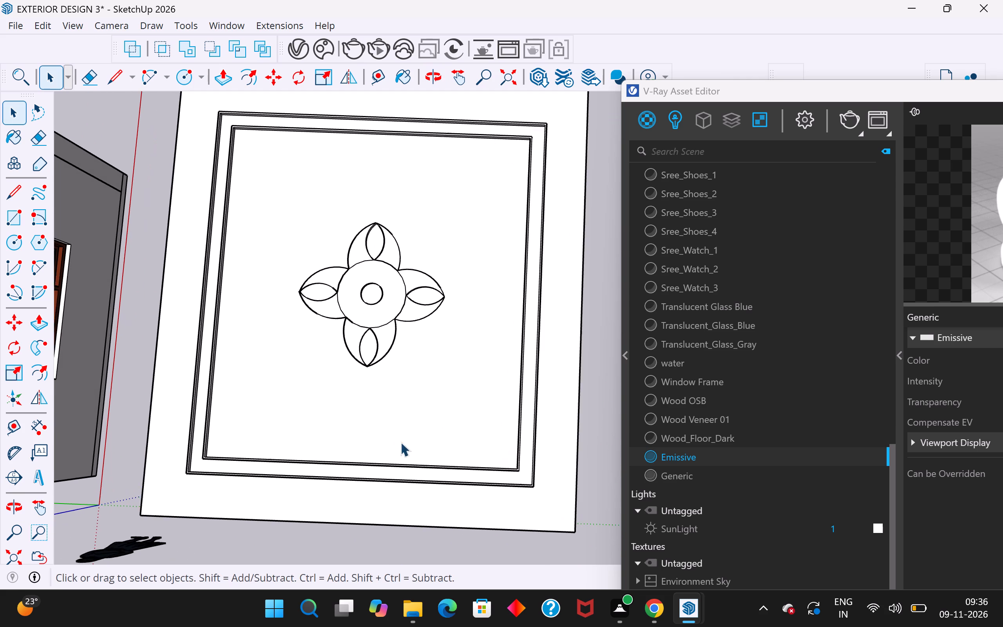
{"action": "middle_click_drag", "start_coordinate": [406, 446], "coordinate": [424, 445]}
{"action": "scroll", "coordinate": [413, 459], "scroll_direction": "down", "scroll_amount": 1}
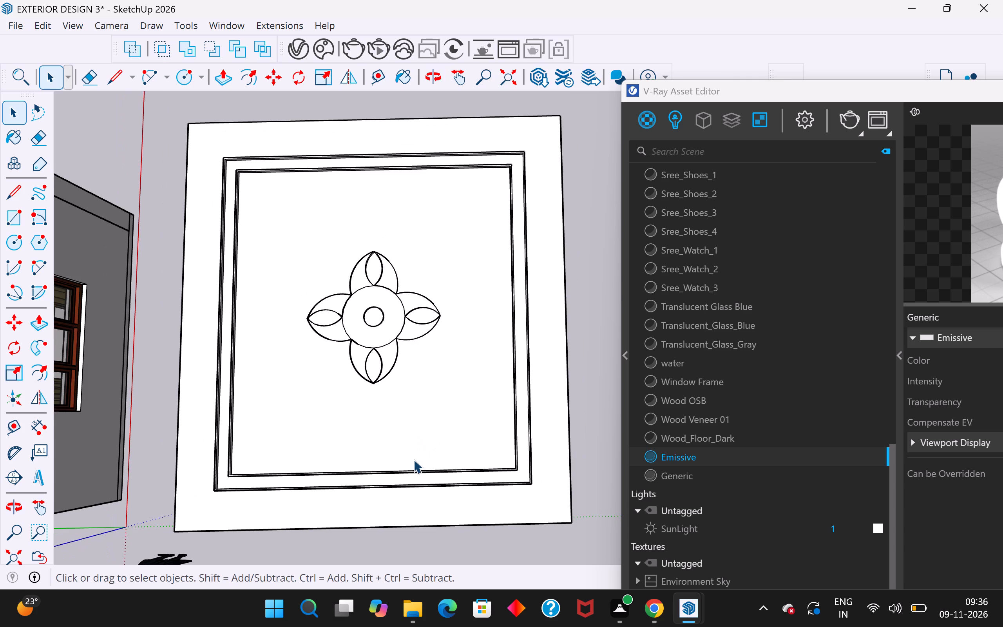
{"action": "middle_click_drag", "start_coordinate": [413, 459], "coordinate": [409, 458]}
{"action": "left_click", "coordinate": [855, 121]}
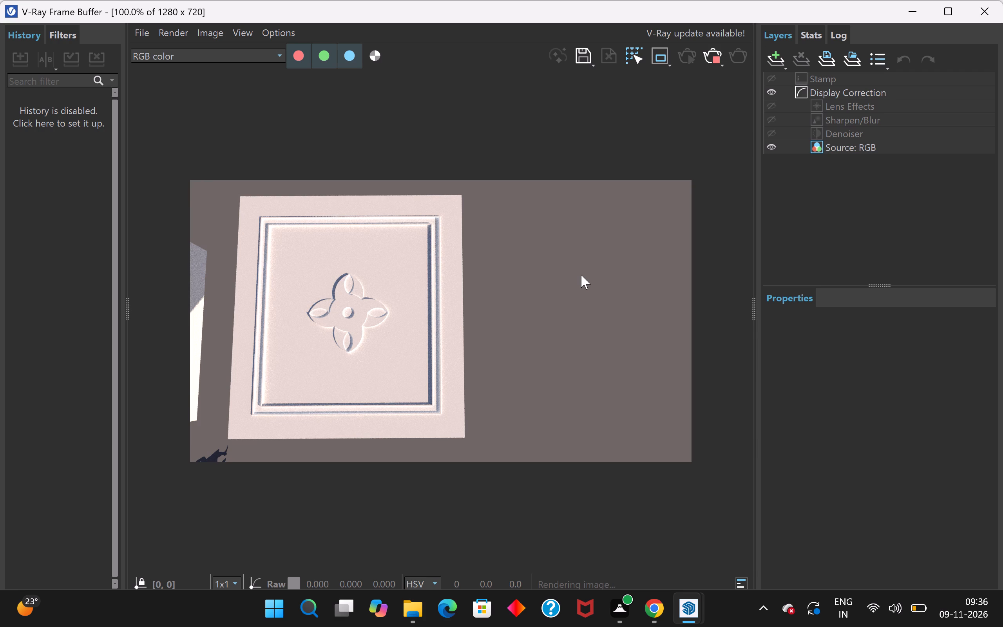
{"action": "scroll", "coordinate": [244, 259], "scroll_direction": "up", "scroll_amount": 4}
{"action": "scroll", "coordinate": [262, 244], "scroll_direction": "down", "scroll_amount": 2}
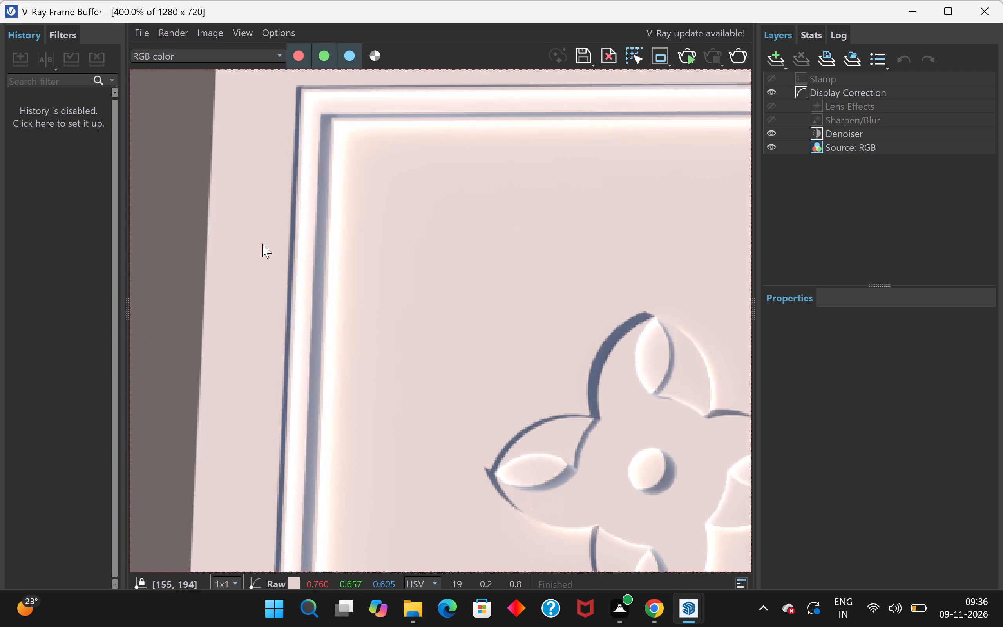
{"action": "scroll", "coordinate": [262, 244], "scroll_direction": "down", "scroll_amount": 2}
{"action": "left_click", "coordinate": [983, 16]}
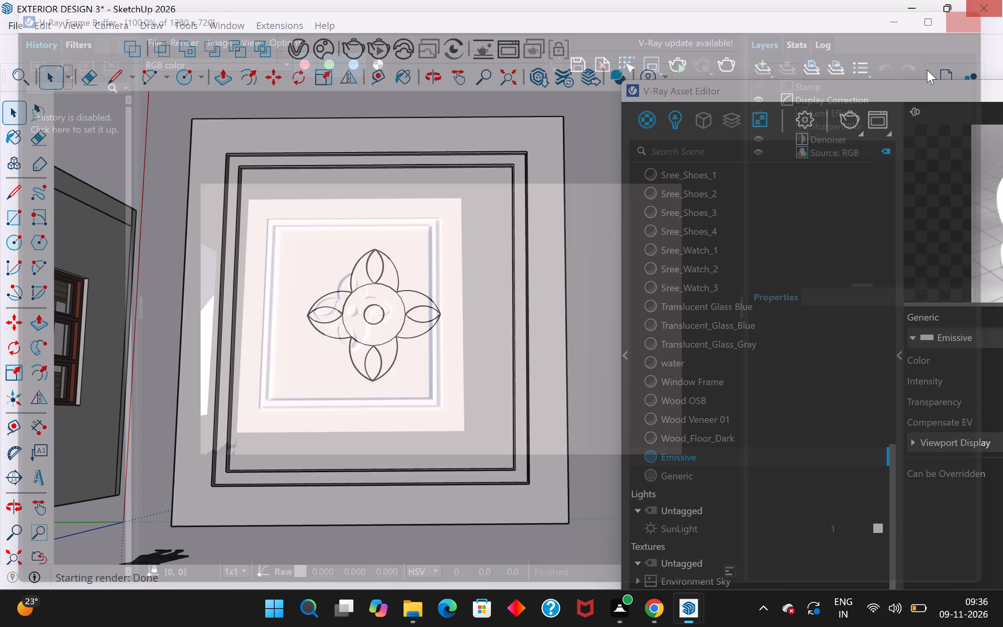
Group the entire flower panel, including its outer slab, borders and flower.
{"action": "scroll", "coordinate": [568, 272], "scroll_direction": "down", "scroll_amount": 11}
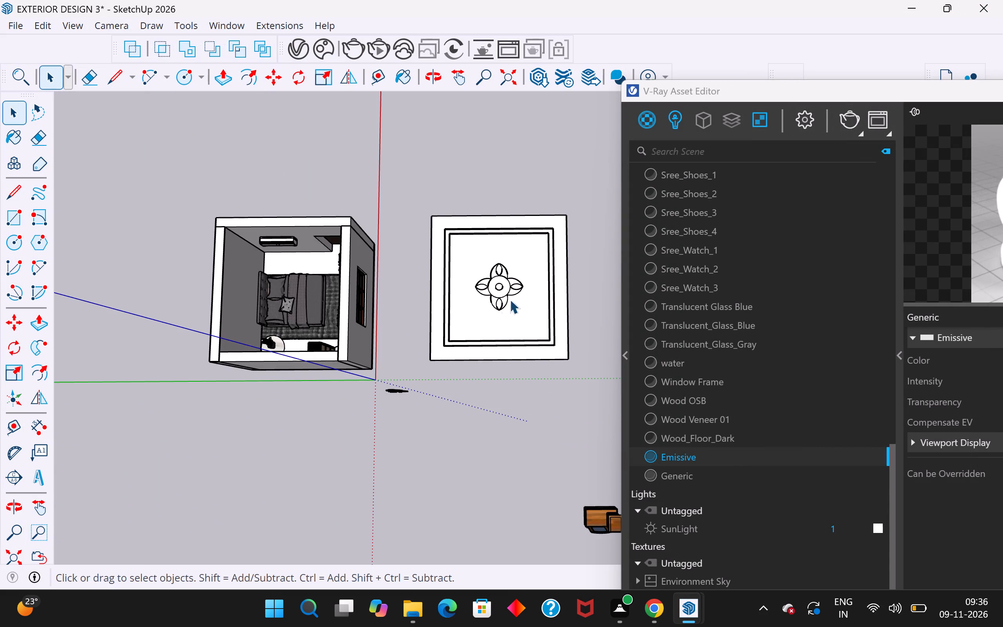
{"action": "left_click", "coordinate": [541, 291]}
{"action": "left_click_drag", "start_coordinate": [601, 190], "coordinate": [419, 367]}
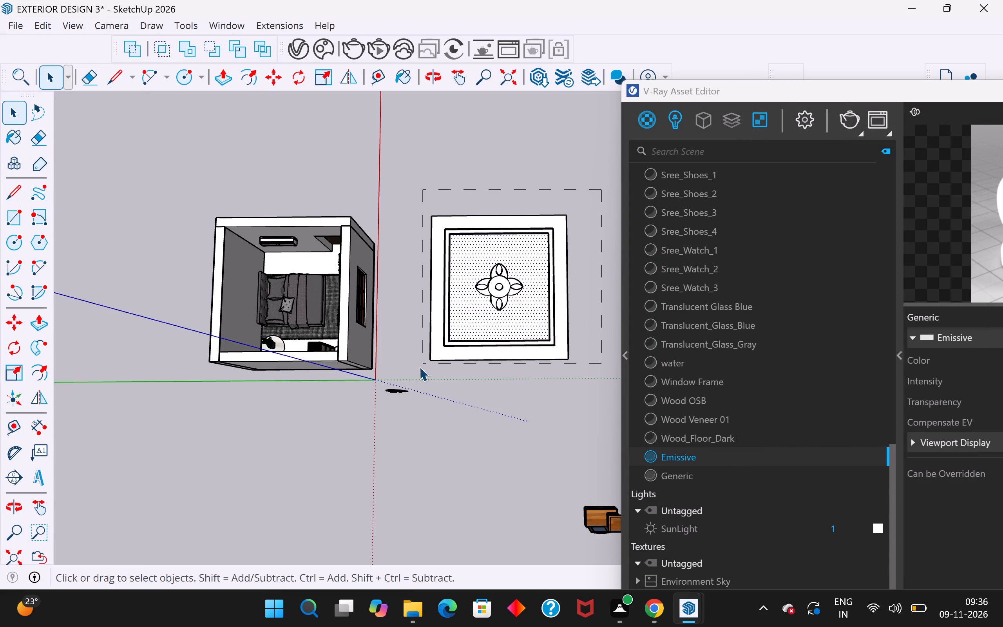
{"action": "left_click_drag", "start_coordinate": [419, 367], "coordinate": [418, 370]}
{"action": "right_click", "coordinate": [433, 355]}
{"action": "left_click", "coordinate": [497, 152]}
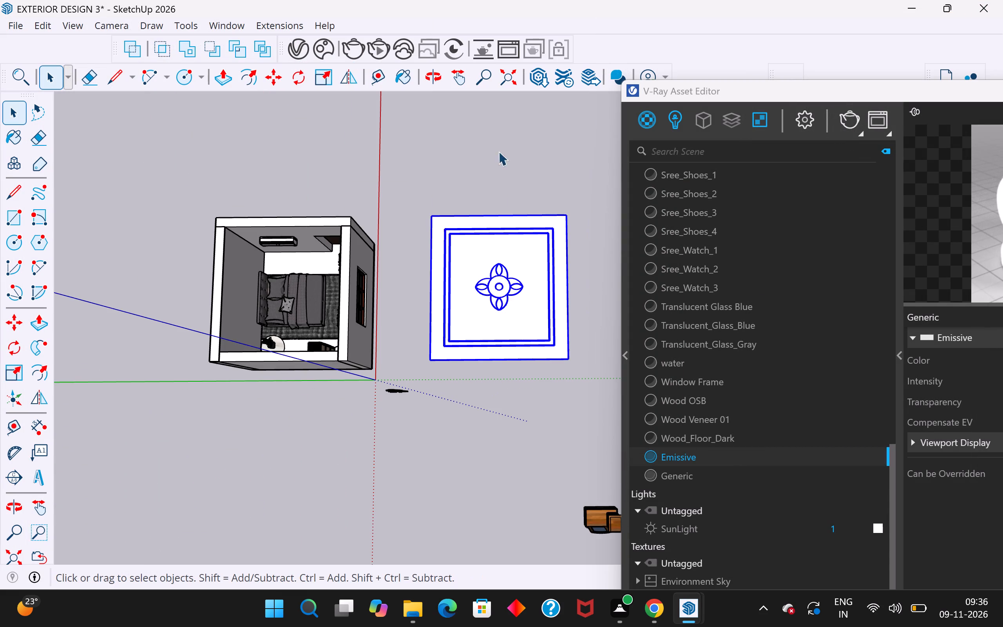
Rotate the panel group about its corner nearest the room, around the red axis, so it stands upright along the blue axis.
{"action": "left_click", "coordinate": [18, 348]}
{"action": "middle_click_drag", "start_coordinate": [530, 347], "coordinate": [531, 347]}
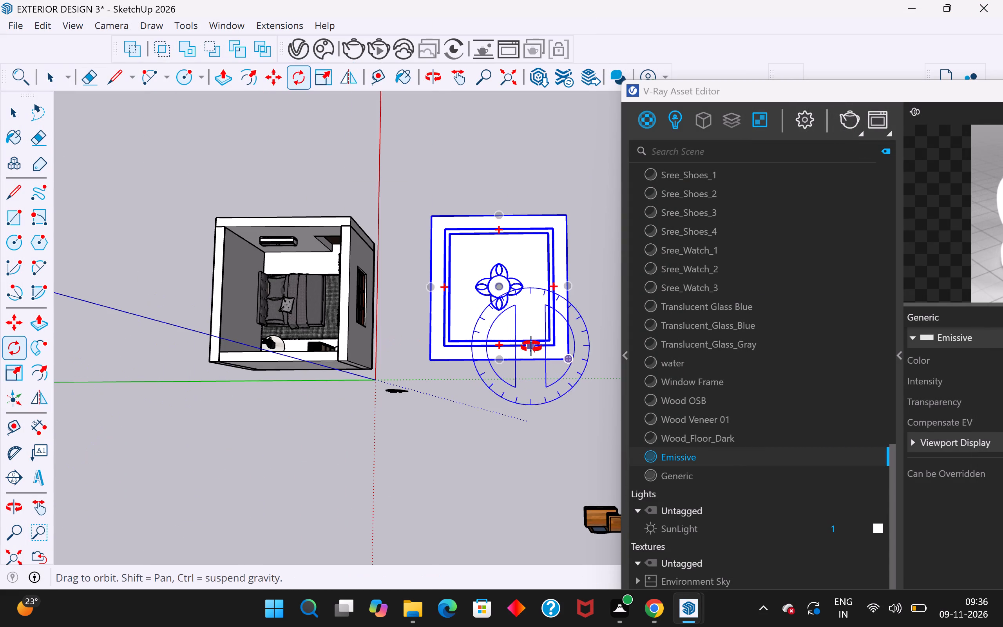
{"action": "middle_click_drag", "start_coordinate": [531, 347], "coordinate": [482, 113]}
{"action": "scroll", "coordinate": [455, 294], "scroll_direction": "up", "scroll_amount": 10}
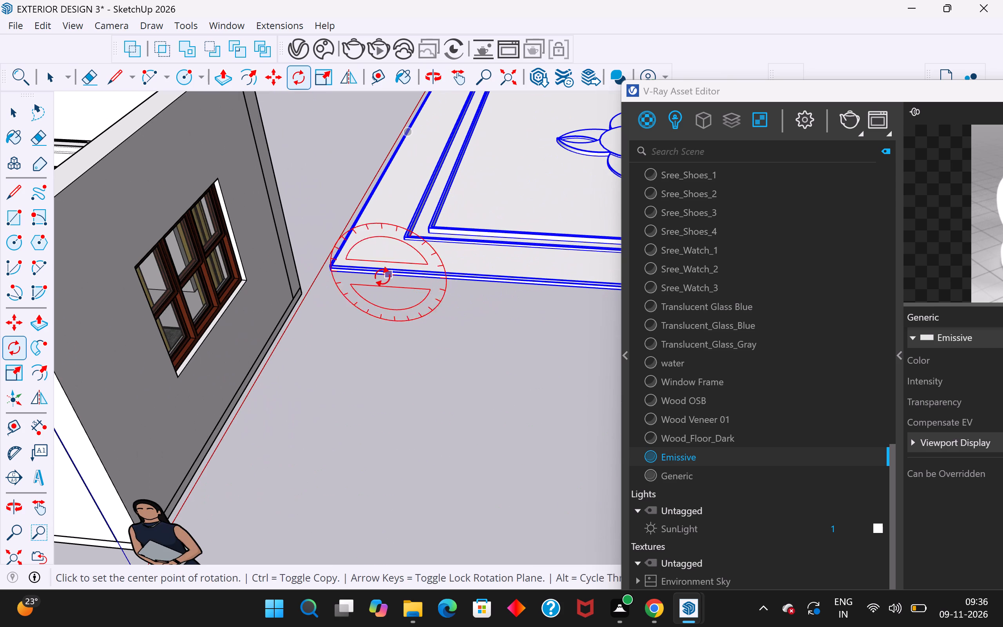
{"action": "left_click", "coordinate": [334, 275]}
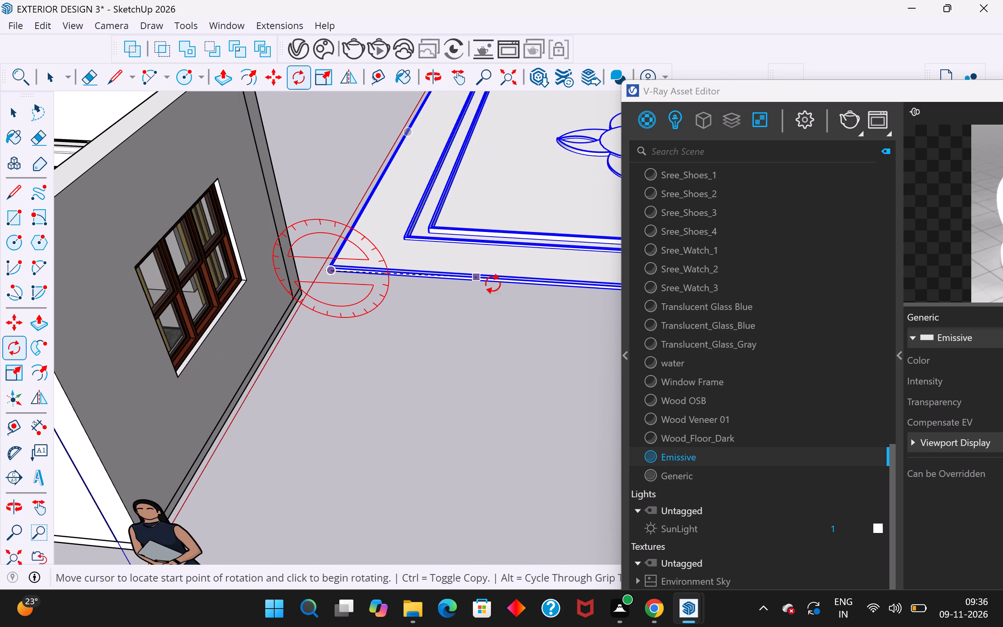
{"action": "left_click", "coordinate": [516, 286]}
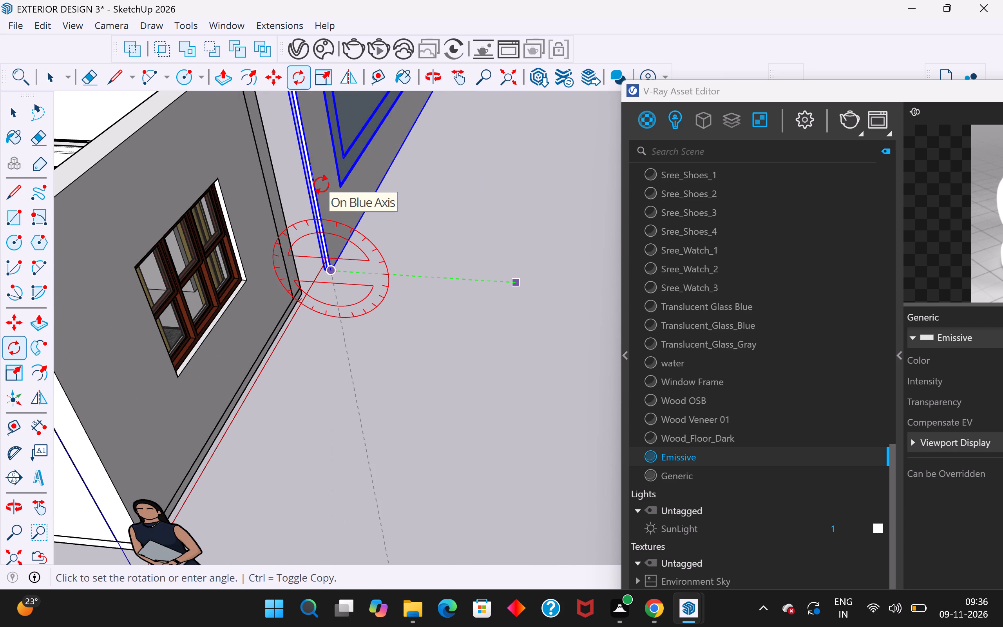
{"action": "middle_click_drag", "start_coordinate": [321, 184], "coordinate": [424, 130]}
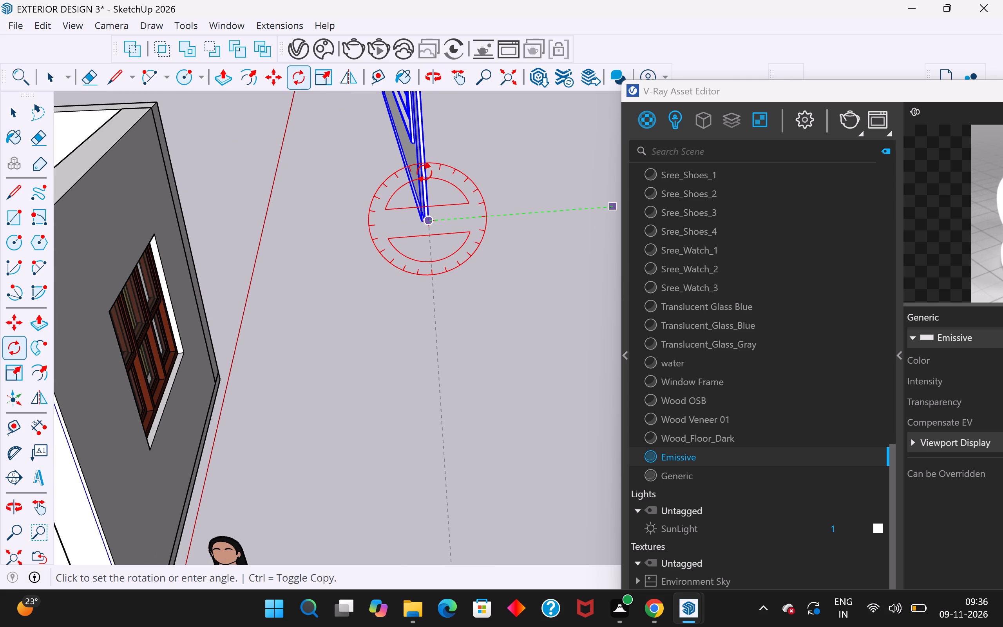
{"action": "left_click", "coordinate": [424, 172]}
{"action": "left_click", "coordinate": [16, 106]}
{"action": "left_click", "coordinate": [335, 300]}
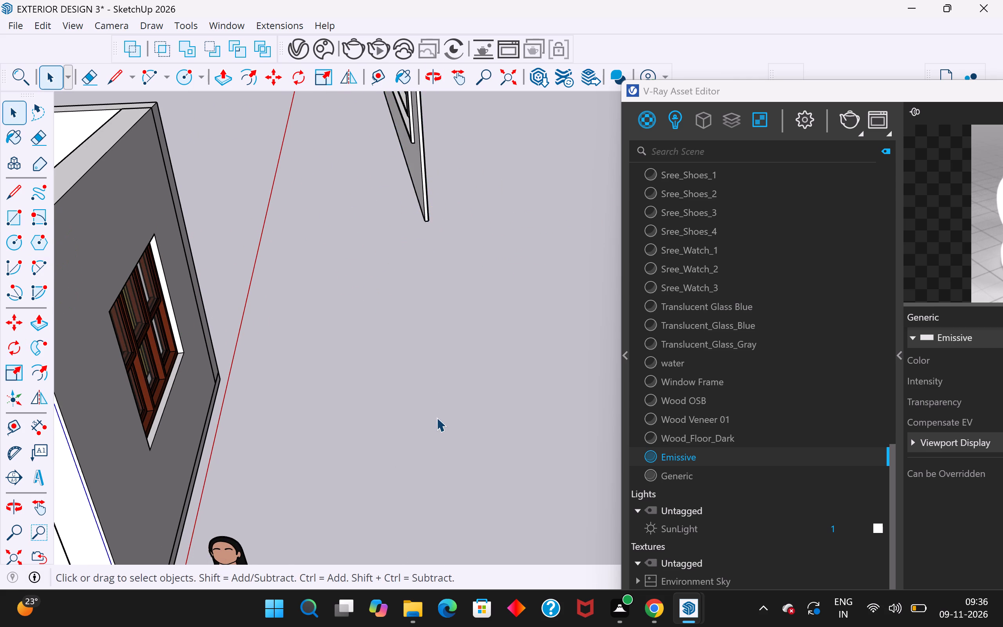
Render the upright panel with V-Ray and examine how its emissive borders and petals glow.
{"action": "scroll", "coordinate": [437, 419], "scroll_direction": "down", "scroll_amount": 6}
{"action": "middle_click_drag", "start_coordinate": [396, 417], "coordinate": [579, 448]}
{"action": "scroll", "coordinate": [456, 426], "scroll_direction": "down", "scroll_amount": 9}
{"action": "middle_click_drag", "start_coordinate": [451, 428], "coordinate": [545, 404]}
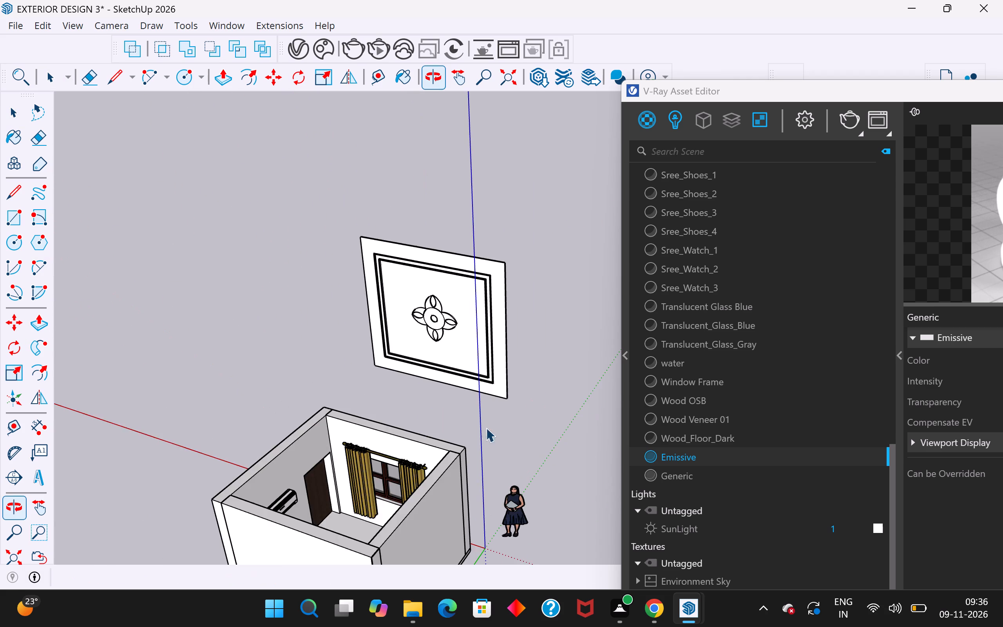
{"action": "scroll", "coordinate": [458, 422], "scroll_direction": "up", "scroll_amount": 7}
{"action": "middle_click_drag", "start_coordinate": [486, 381], "coordinate": [570, 389]}
{"action": "scroll", "coordinate": [375, 436], "scroll_direction": "down", "scroll_amount": 4}
{"action": "middle_click_drag", "start_coordinate": [446, 441], "coordinate": [463, 435]}
{"action": "left_click", "coordinate": [845, 120]}
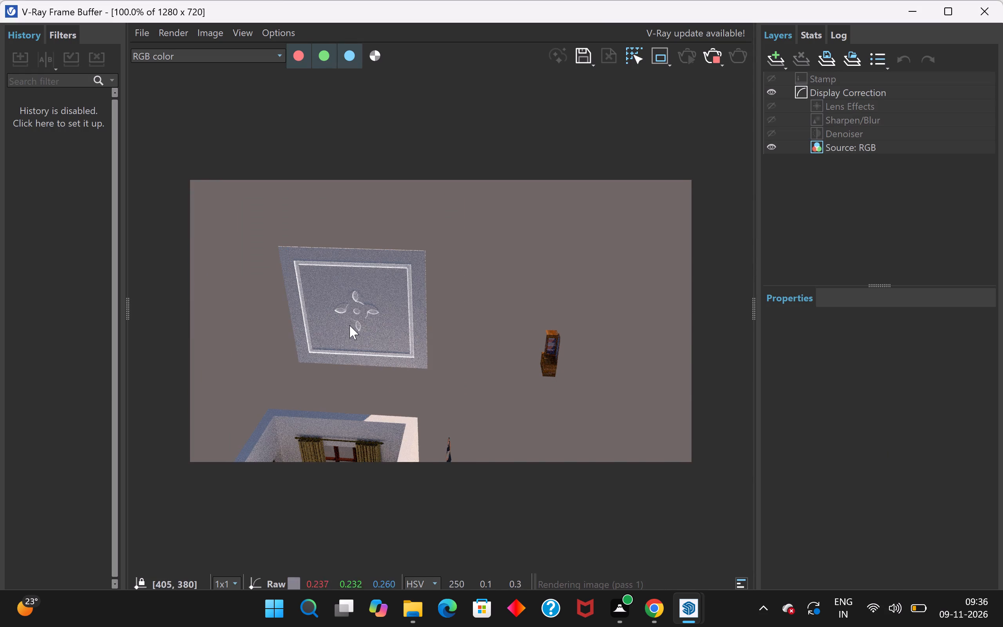
{"action": "scroll", "coordinate": [350, 324], "scroll_direction": "up", "scroll_amount": 1}
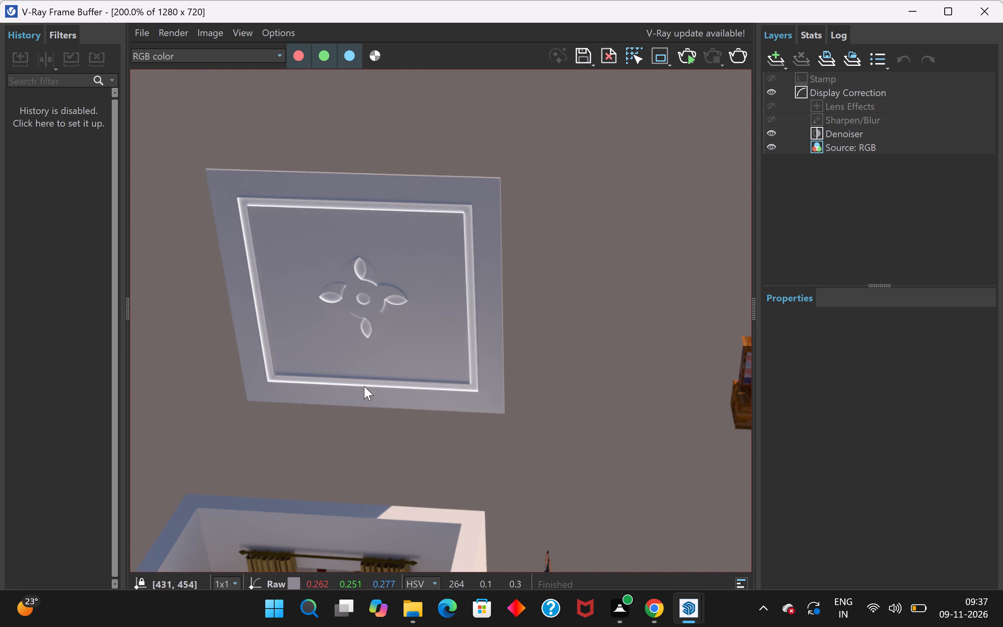
{"action": "scroll", "coordinate": [356, 353], "scroll_direction": "up", "scroll_amount": 1}
{"action": "scroll", "coordinate": [356, 353], "scroll_direction": "down", "scroll_amount": 1}
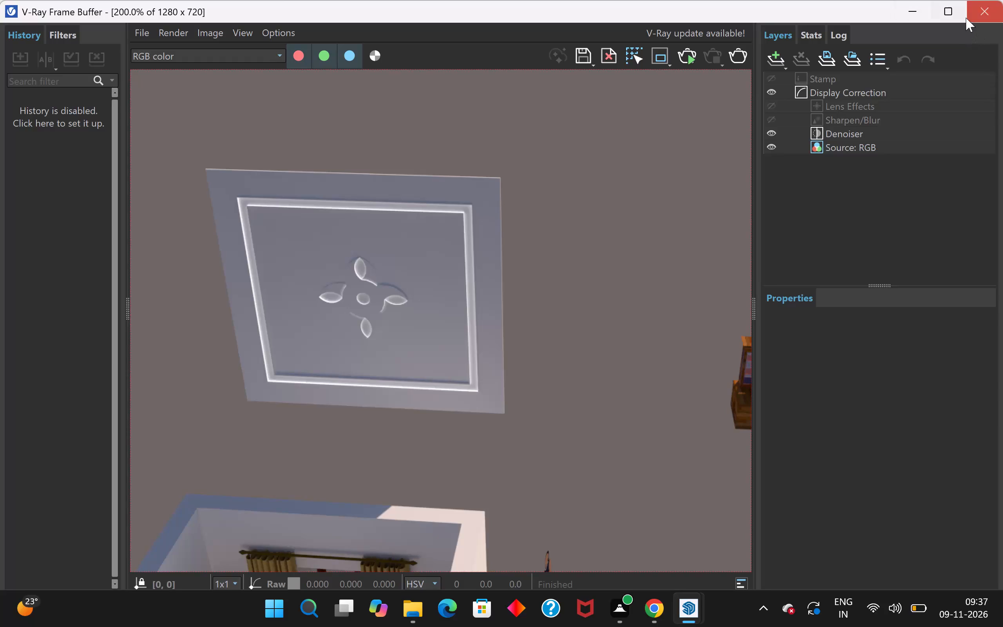
Place the V-Ray Frame Buffer beside the model view to compare the render with the upright panel.
{"action": "left_click", "coordinate": [952, 15]}
{"action": "left_click", "coordinate": [940, 8]}
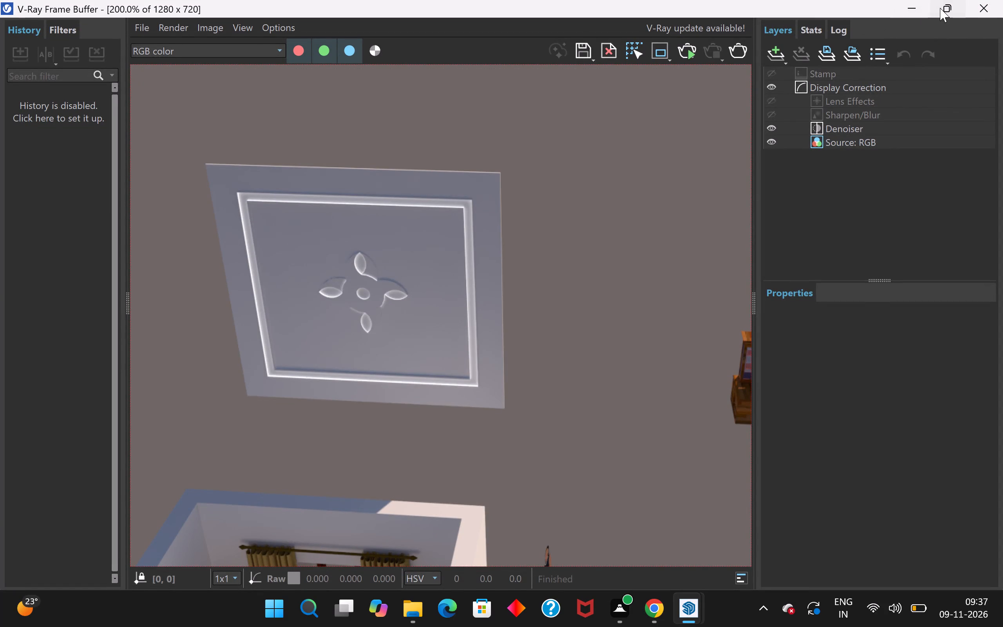
{"action": "left_click", "coordinate": [952, 16]}
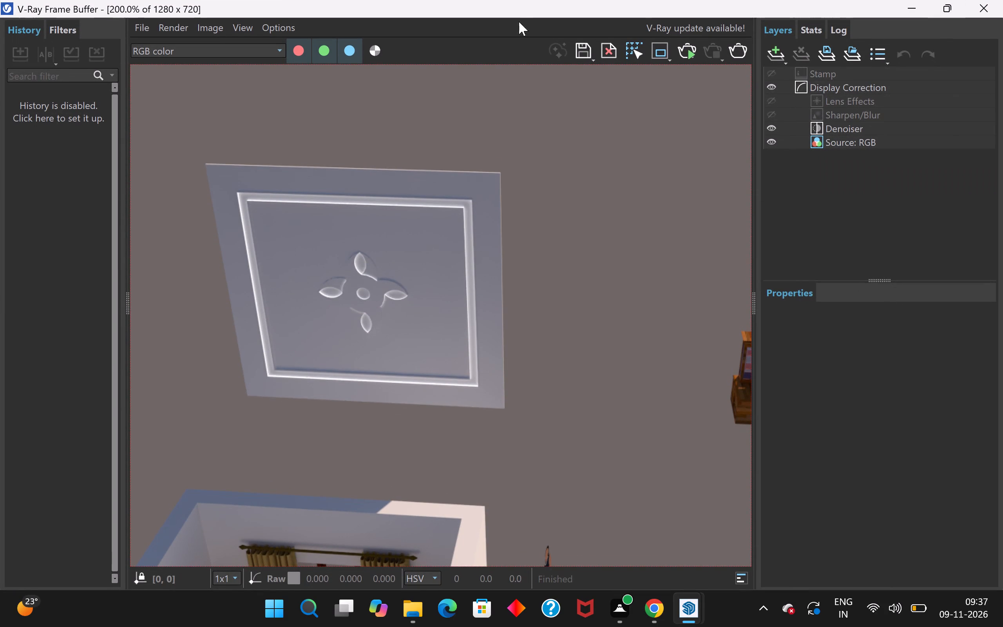
{"action": "left_click_drag", "start_coordinate": [518, 8], "coordinate": [587, 114]}
{"action": "left_click_drag", "start_coordinate": [514, 110], "coordinate": [781, 150]}
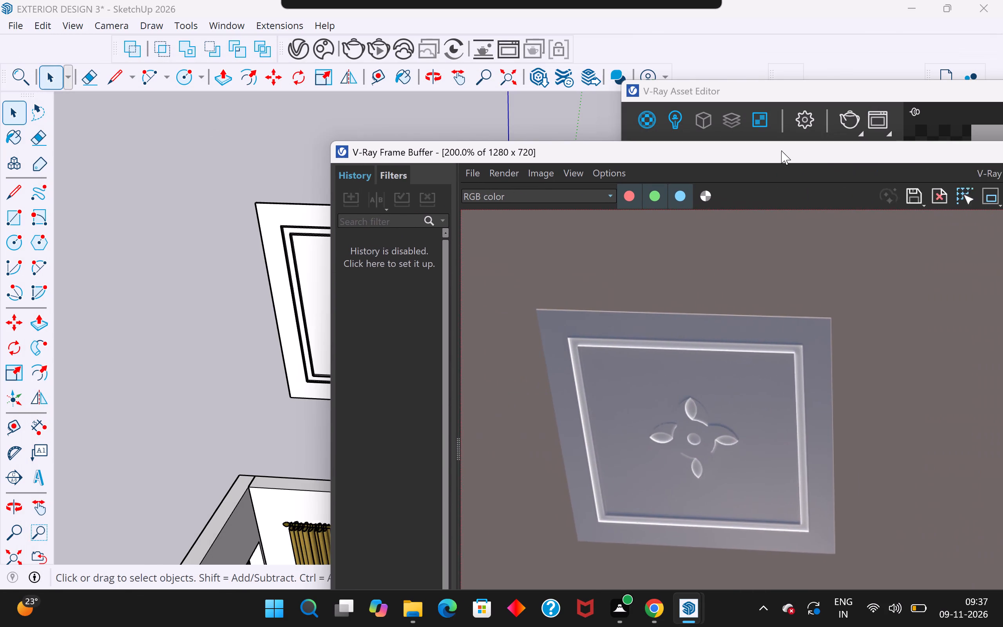
{"action": "left_click_drag", "start_coordinate": [781, 150], "coordinate": [802, 150]}
{"action": "scroll", "coordinate": [258, 328], "scroll_direction": "down", "scroll_amount": 5}
{"action": "scroll", "coordinate": [176, 354], "scroll_direction": "down", "scroll_amount": 5}
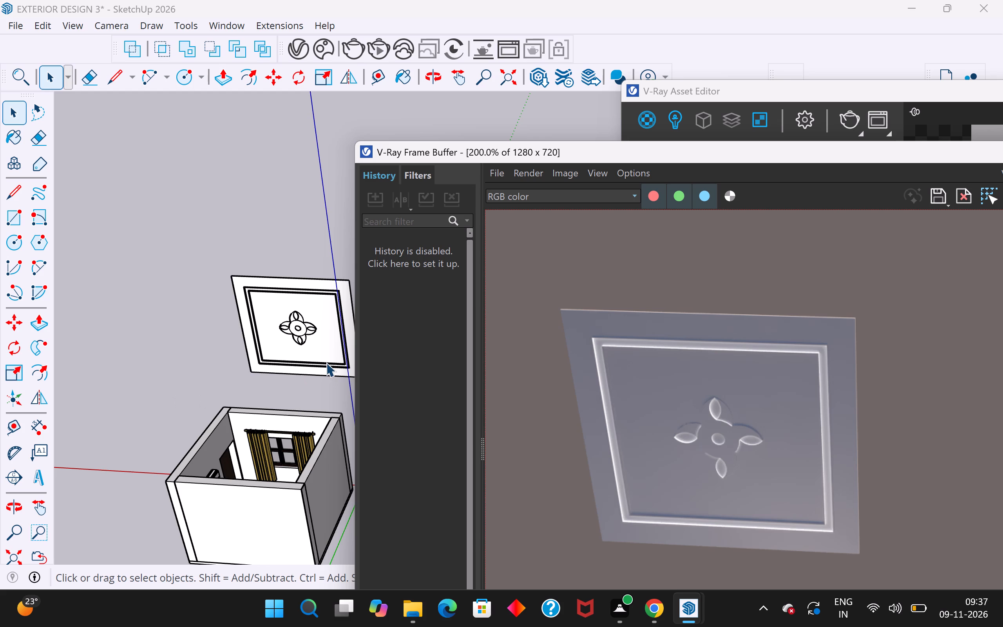
{"action": "scroll", "coordinate": [191, 370], "scroll_direction": "down", "scroll_amount": 3}
{"action": "scroll", "coordinate": [310, 369], "scroll_direction": "up", "scroll_amount": 6}
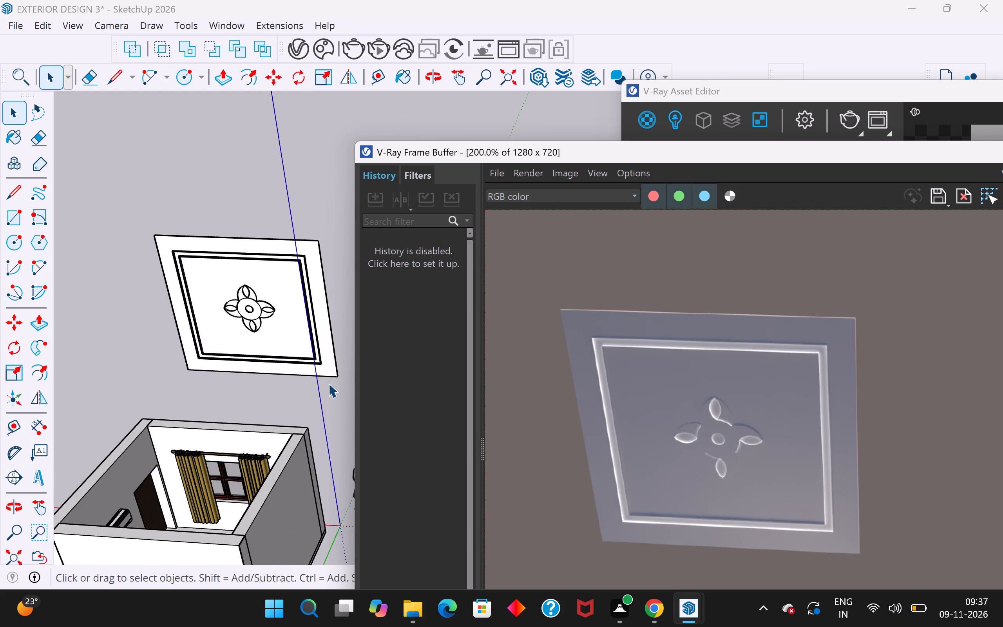
{"action": "middle_click_drag", "start_coordinate": [324, 380], "coordinate": [361, 256]}
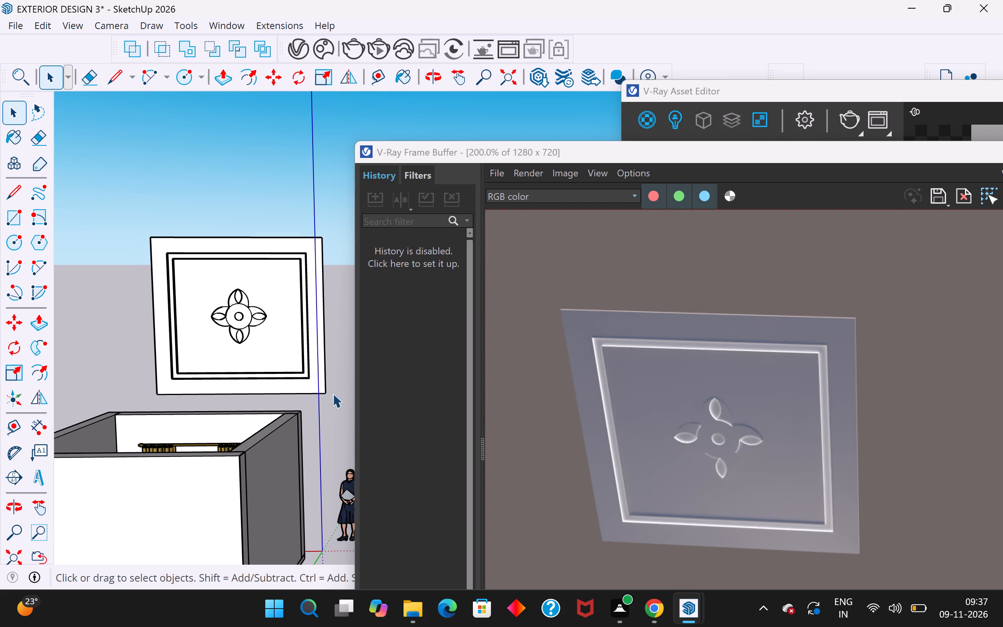
Render the upright flower panel again with V-Ray from a closer view and check the new image.
{"action": "scroll", "coordinate": [333, 410], "scroll_direction": "up", "scroll_amount": 4}
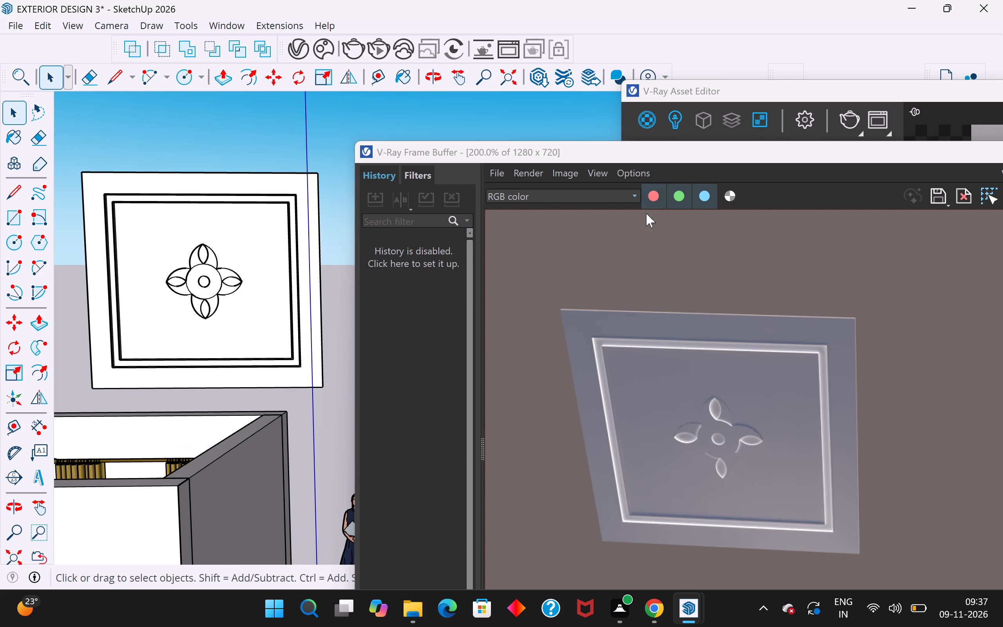
{"action": "left_click_drag", "start_coordinate": [771, 155], "coordinate": [473, 72]}
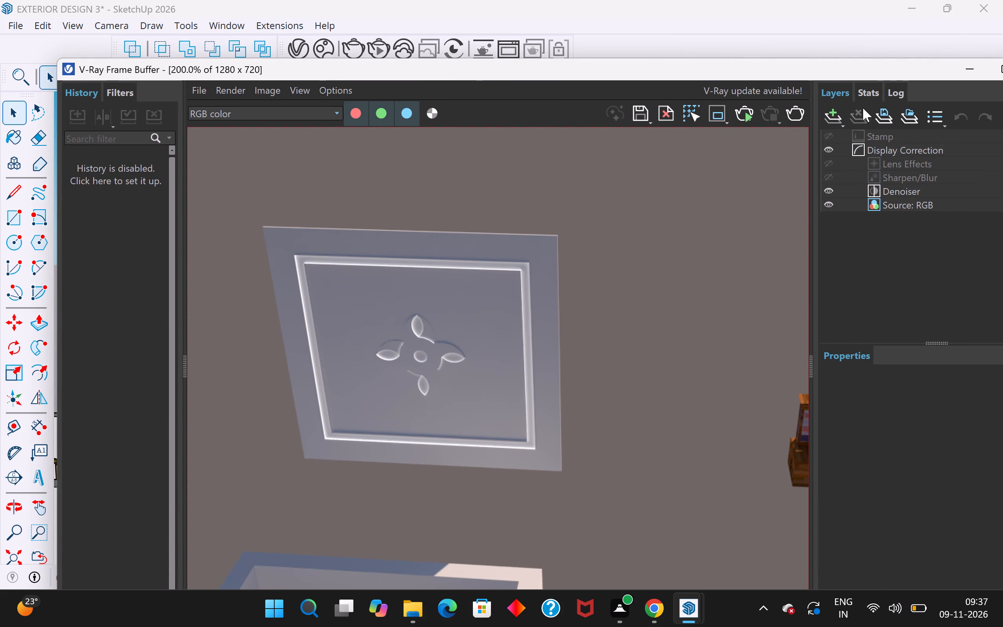
{"action": "left_click_drag", "start_coordinate": [877, 73], "coordinate": [726, 70]}
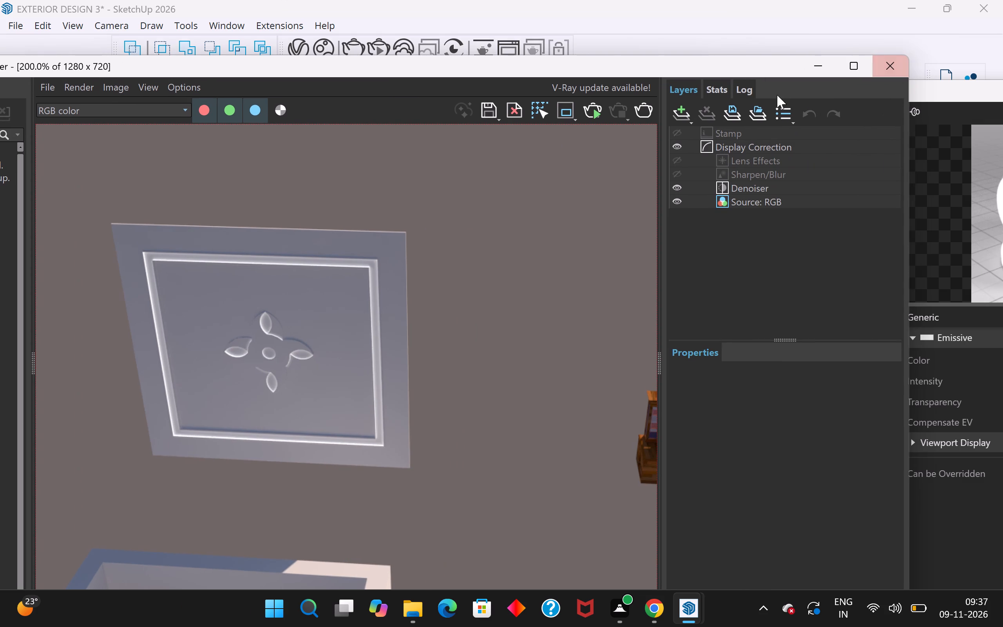
{"action": "left_click", "coordinate": [880, 66]}
{"action": "left_click", "coordinate": [856, 120]}
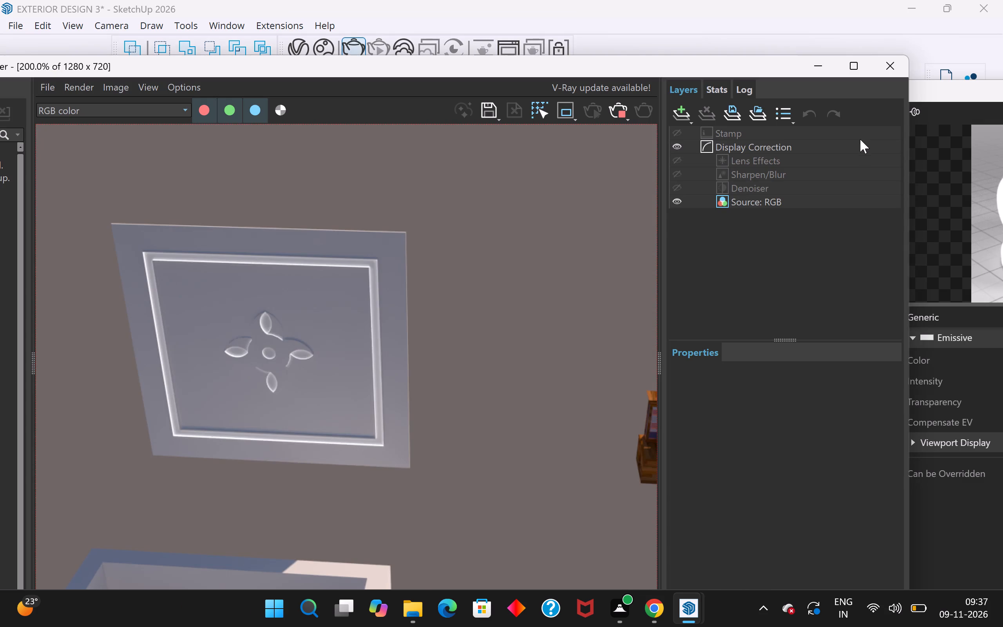
{"action": "scroll", "coordinate": [571, 445], "scroll_direction": "down", "scroll_amount": 3}
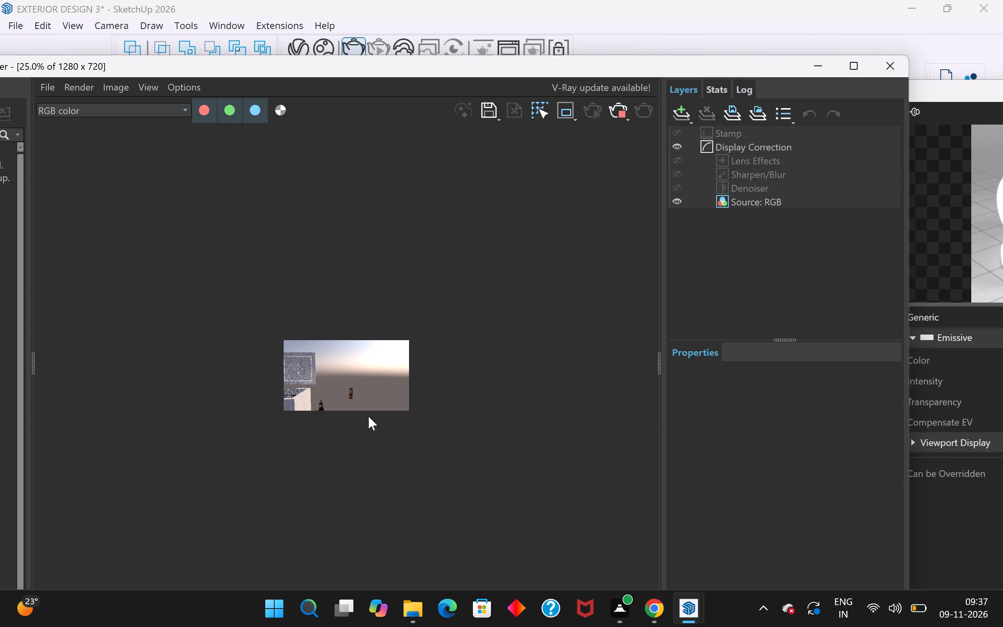
{"action": "left_click", "coordinate": [894, 63]}
Stop the running render, start a V-Ray interactive render of the upright panel, and examine the glow of its borders and flower.
{"action": "scroll", "coordinate": [612, 351], "scroll_direction": "down", "scroll_amount": 3}
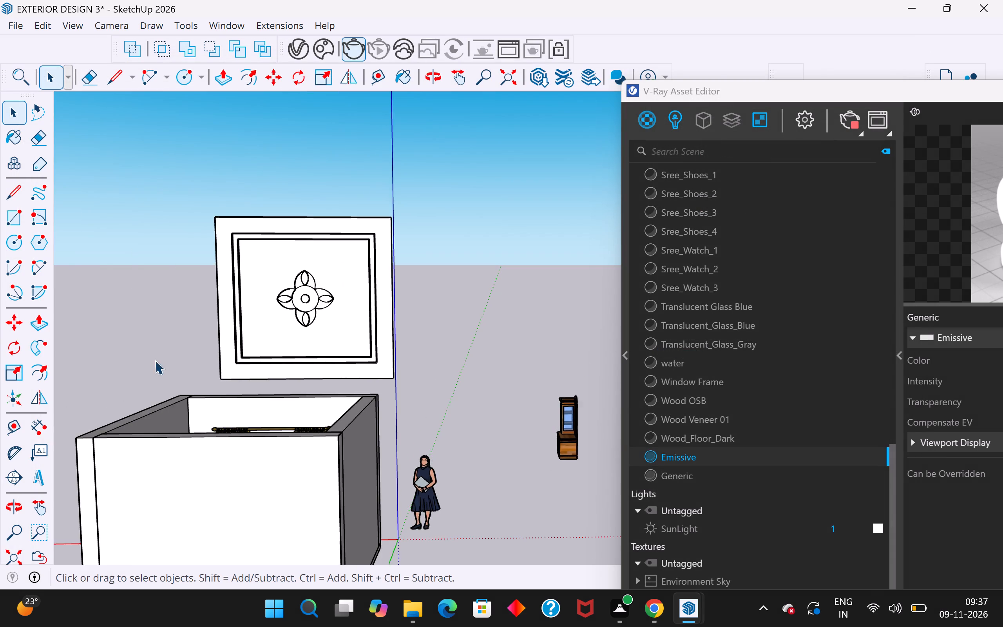
{"action": "scroll", "coordinate": [116, 353], "scroll_direction": "up", "scroll_amount": 4}
{"action": "scroll", "coordinate": [196, 320], "scroll_direction": "up", "scroll_amount": 3}
{"action": "scroll", "coordinate": [544, 342], "scroll_direction": "up", "scroll_amount": 1}
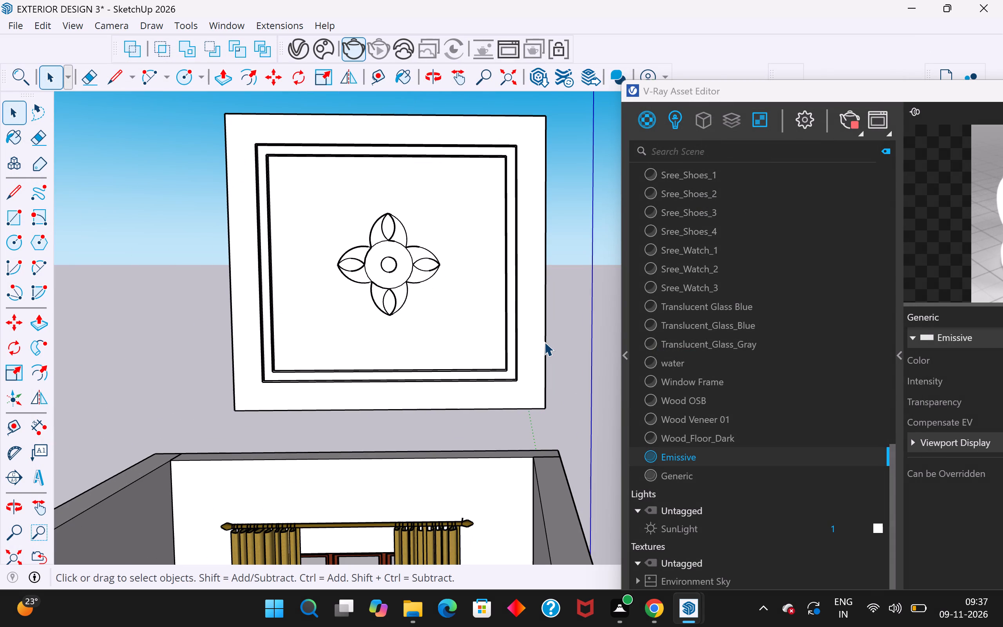
{"action": "left_click", "coordinate": [855, 125]}
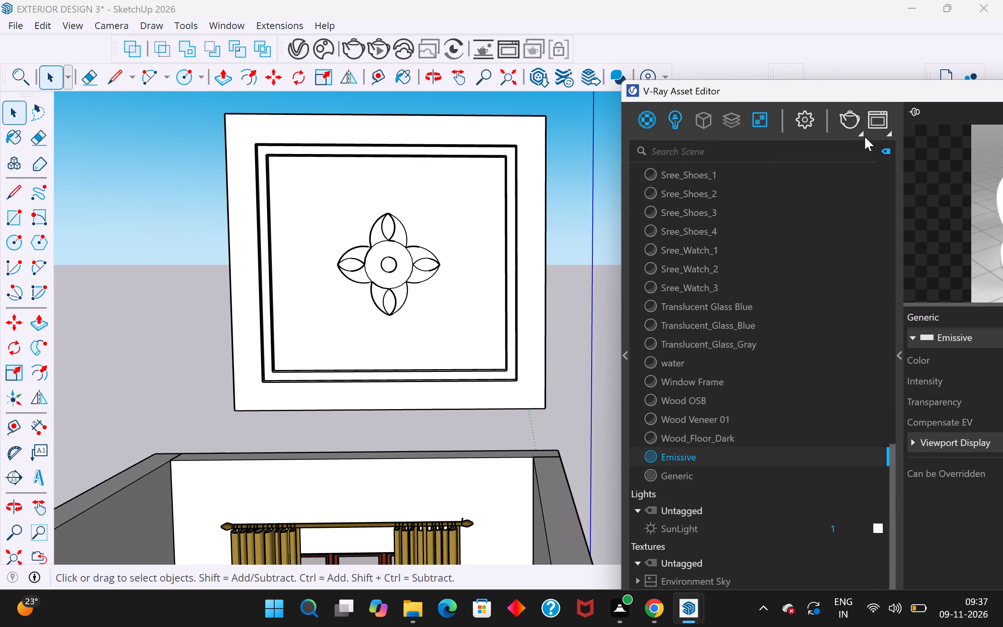
{"action": "left_click", "coordinate": [861, 135]}
{"action": "left_click", "coordinate": [853, 152]}
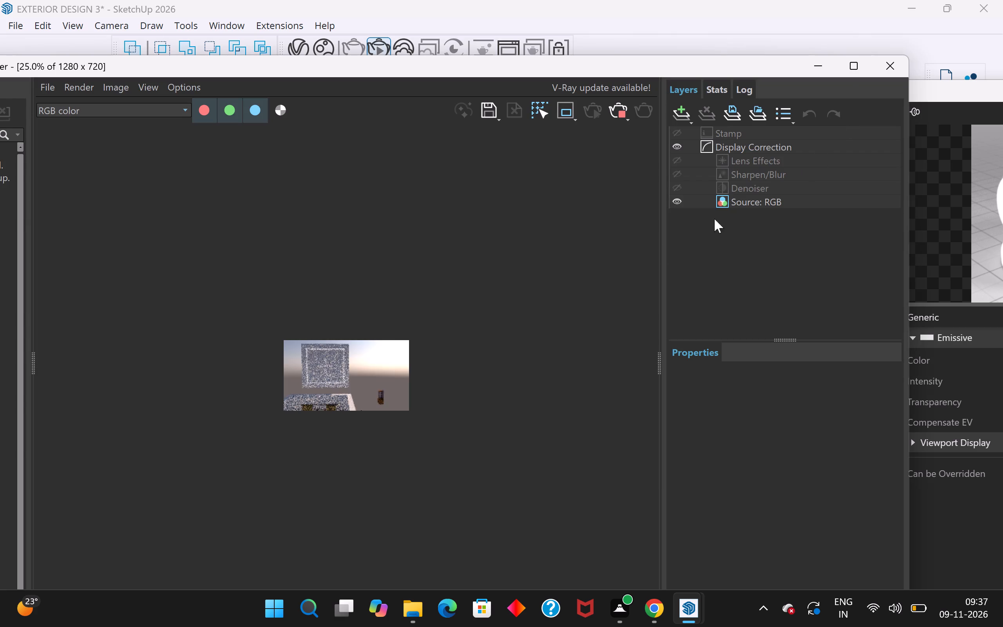
{"action": "scroll", "coordinate": [283, 370], "scroll_direction": "up", "scroll_amount": 2}
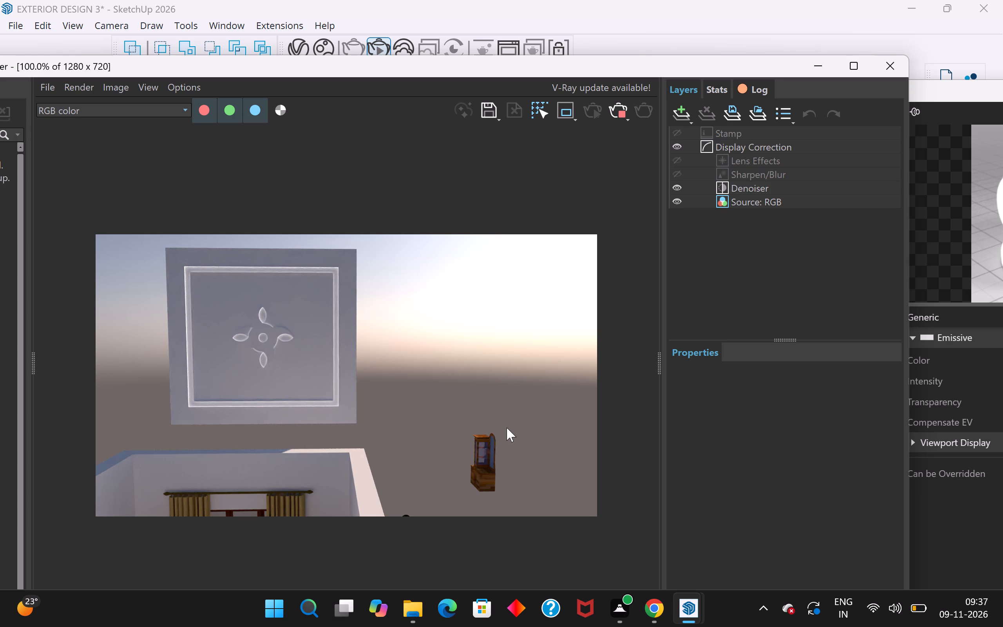
{"action": "scroll", "coordinate": [220, 342], "scroll_direction": "up", "scroll_amount": 2}
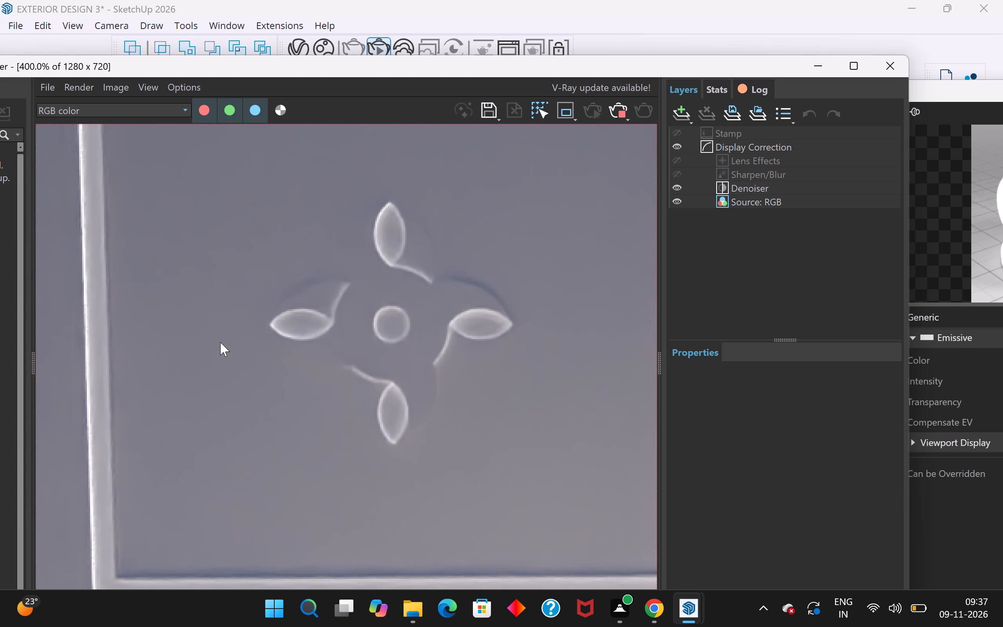
{"action": "scroll", "coordinate": [220, 342], "scroll_direction": "down", "scroll_amount": 1}
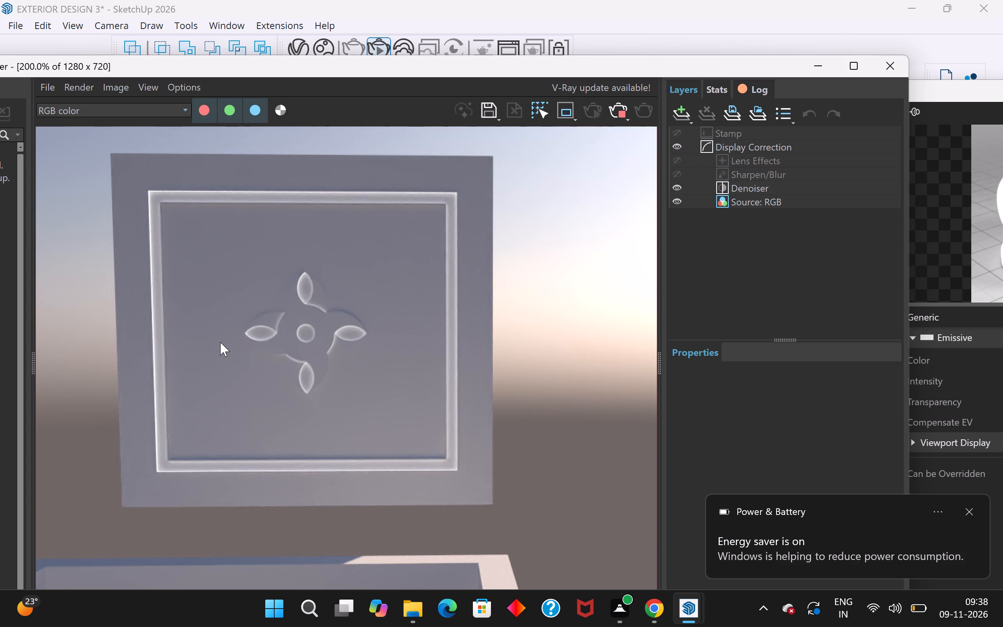
{"action": "left_click", "coordinate": [894, 58]}
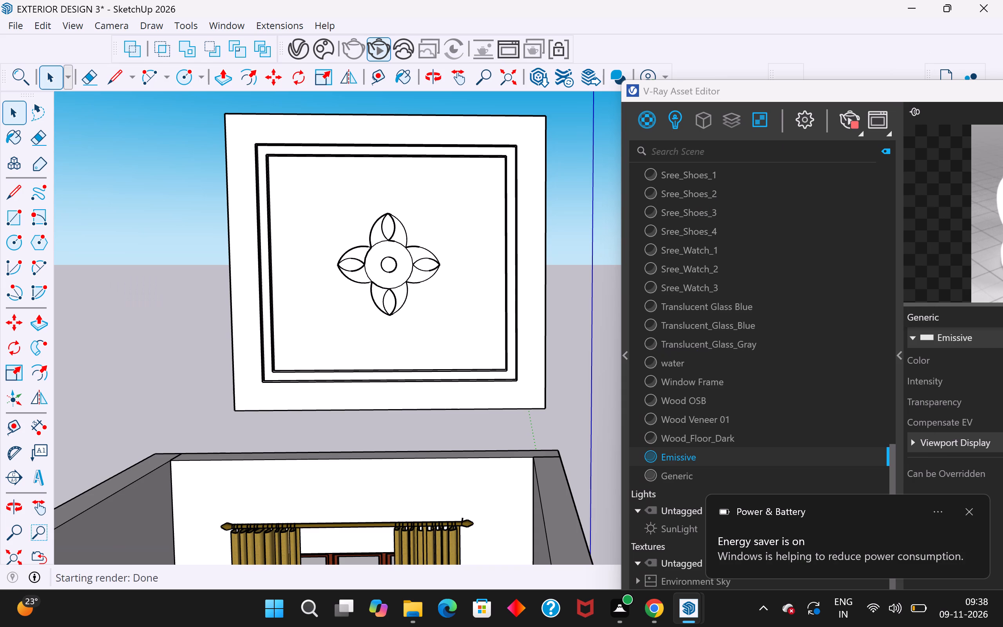
Examine the panel's recessed flower and double border up close and its placement above the room.
{"action": "left_click", "coordinate": [574, 275]}
{"action": "scroll", "coordinate": [498, 428], "scroll_direction": "down", "scroll_amount": 4}
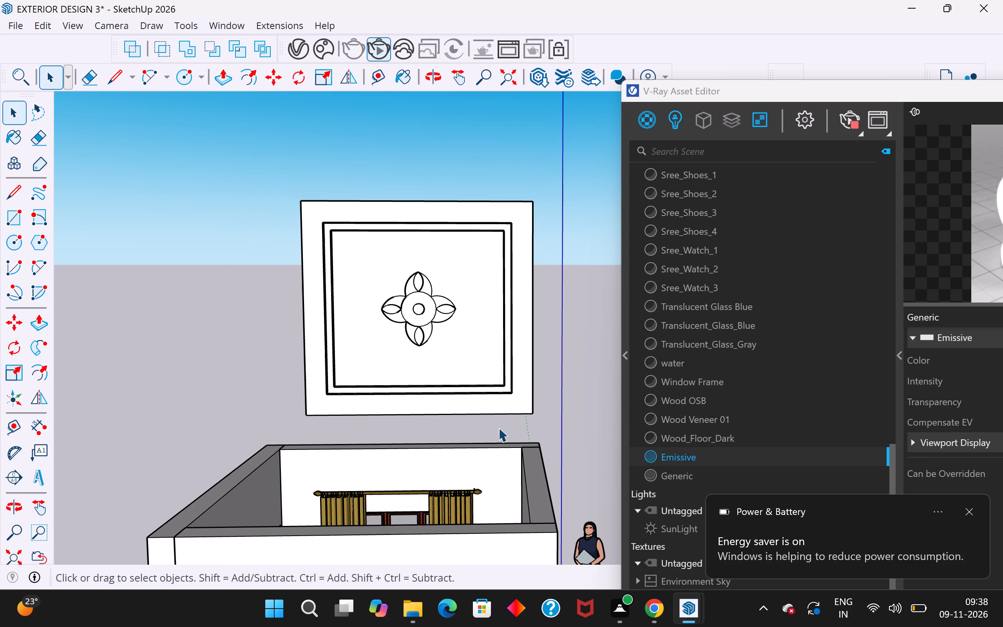
{"action": "scroll", "coordinate": [556, 380], "scroll_direction": "up", "scroll_amount": 2}
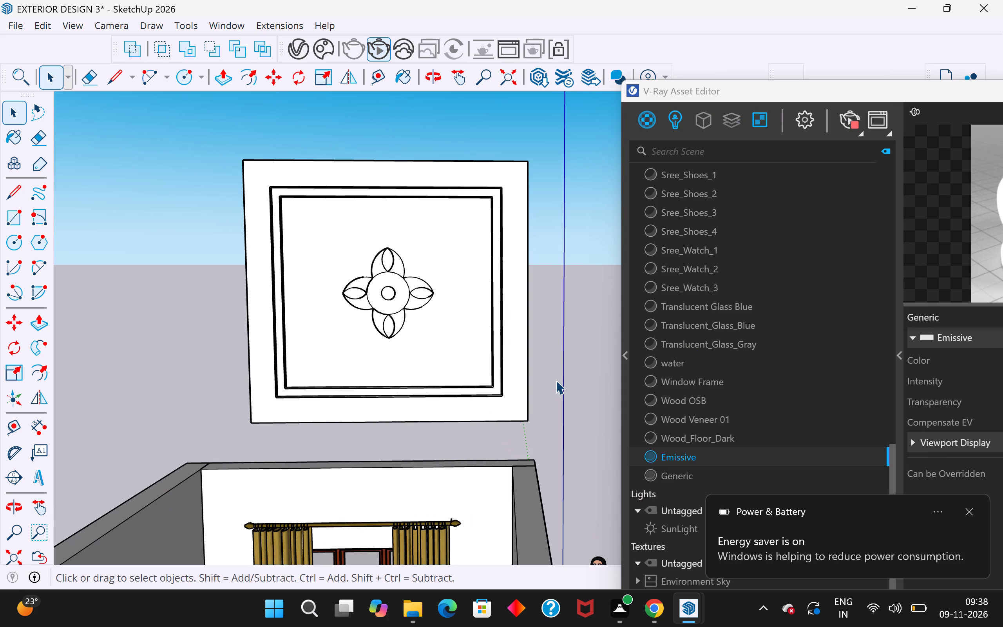
{"action": "scroll", "coordinate": [330, 277], "scroll_direction": "up", "scroll_amount": 2}
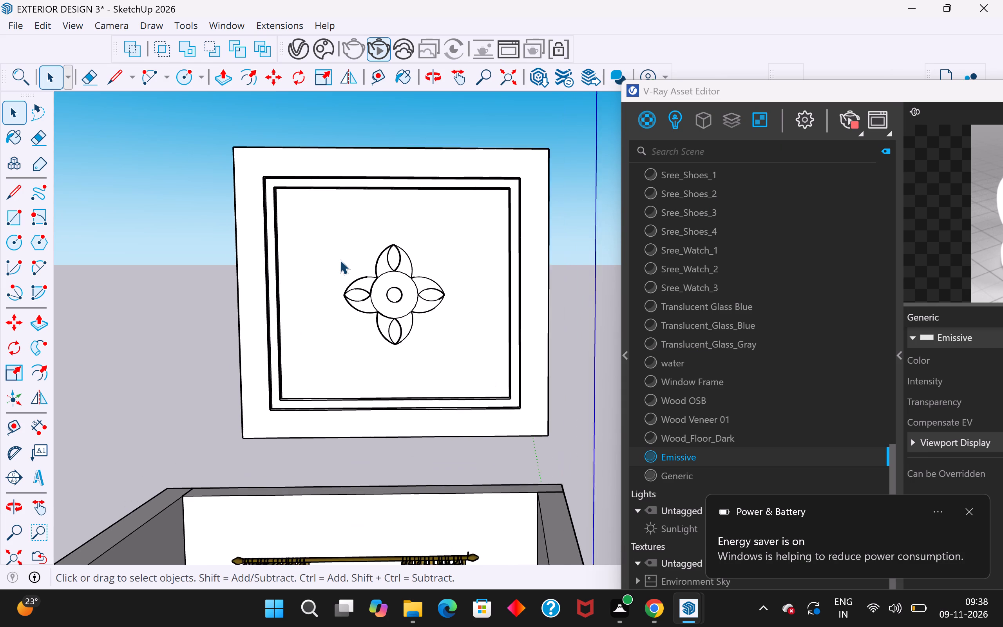
{"action": "scroll", "coordinate": [340, 260], "scroll_direction": "up", "scroll_amount": 2}
{"action": "middle_click_drag", "start_coordinate": [387, 281], "coordinate": [392, 424]}
{"action": "scroll", "coordinate": [362, 361], "scroll_direction": "up", "scroll_amount": 10}
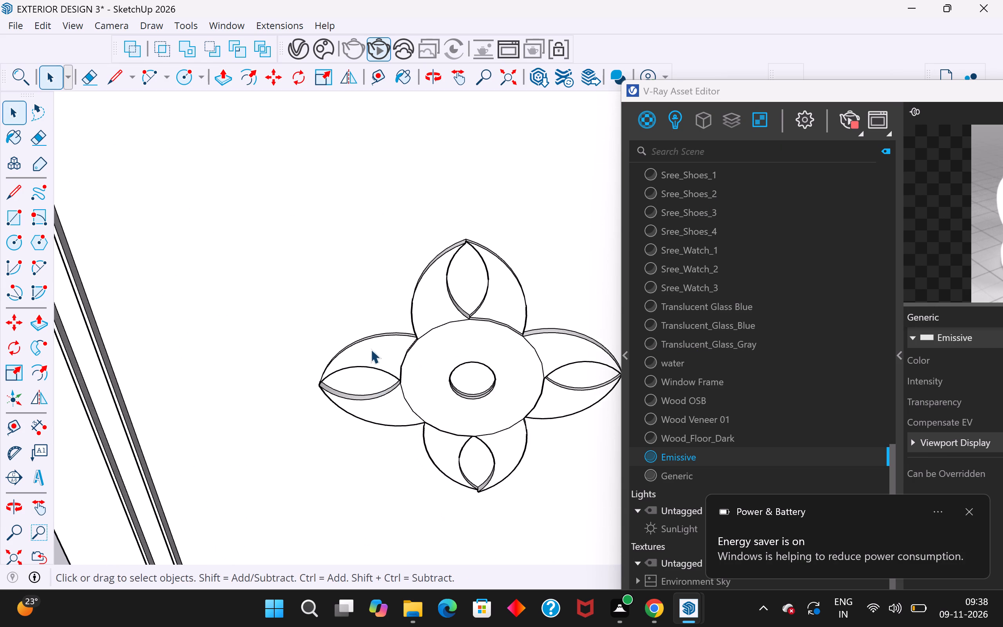
{"action": "middle_click_drag", "start_coordinate": [378, 353], "coordinate": [401, 420]}
{"action": "scroll", "coordinate": [274, 398], "scroll_direction": "down", "scroll_amount": 8}
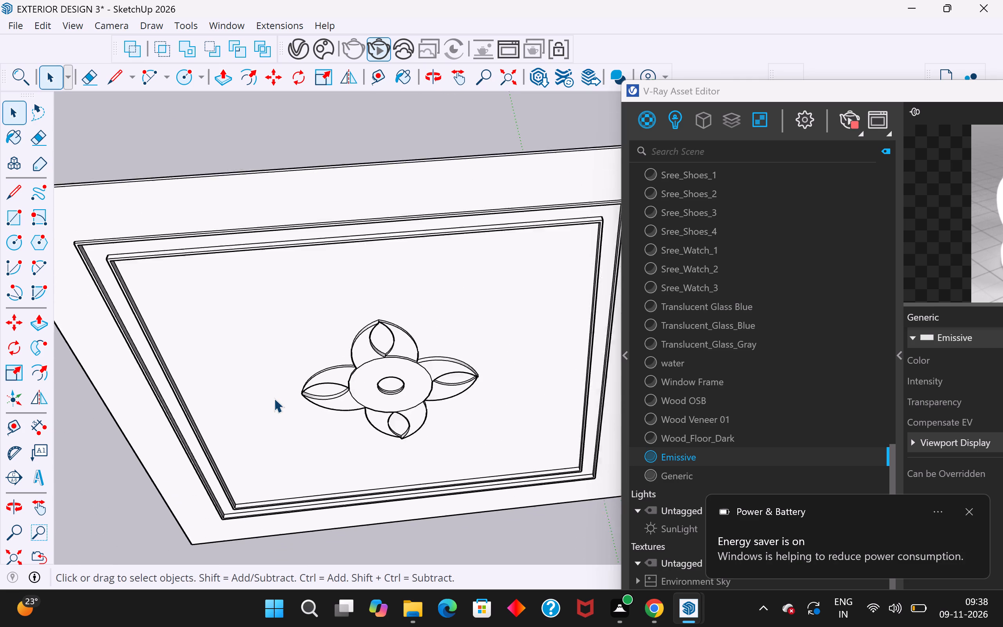
{"action": "scroll", "coordinate": [274, 398], "scroll_direction": "down", "scroll_amount": 3}
{"action": "middle_click_drag", "start_coordinate": [161, 497], "coordinate": [165, 333]}
{"action": "scroll", "coordinate": [303, 577], "scroll_direction": "down", "scroll_amount": 5}
{"action": "middle_click_drag", "start_coordinate": [540, 414], "coordinate": [481, 480]}
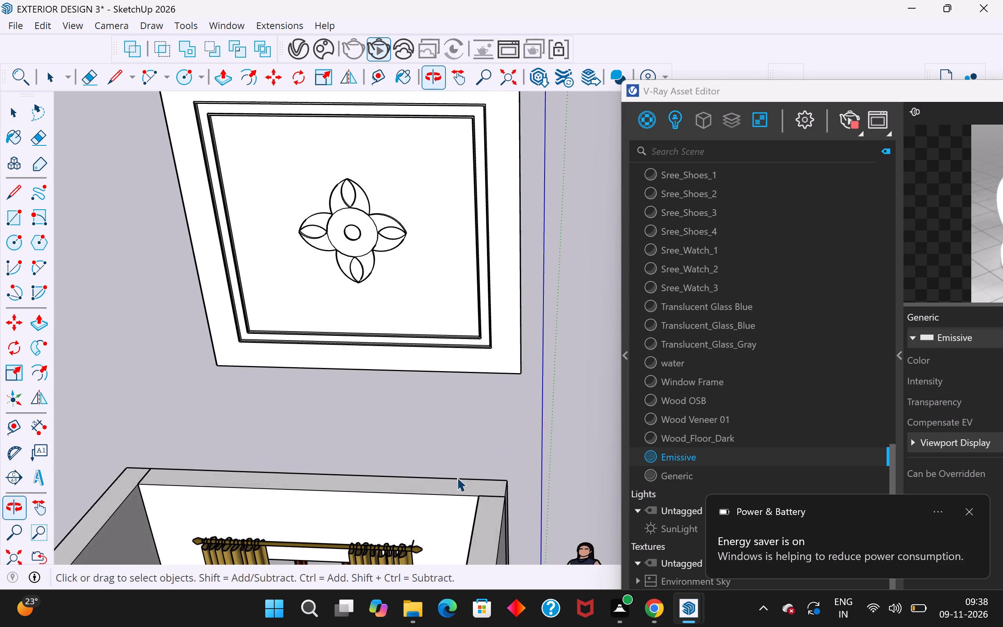
Select the whole upright flower panel group.
{"action": "scroll", "coordinate": [456, 477], "scroll_direction": "down", "scroll_amount": 5}
{"action": "middle_click_drag", "start_coordinate": [471, 449], "coordinate": [507, 474]}
{"action": "left_click_drag", "start_coordinate": [515, 207], "coordinate": [491, 325]}
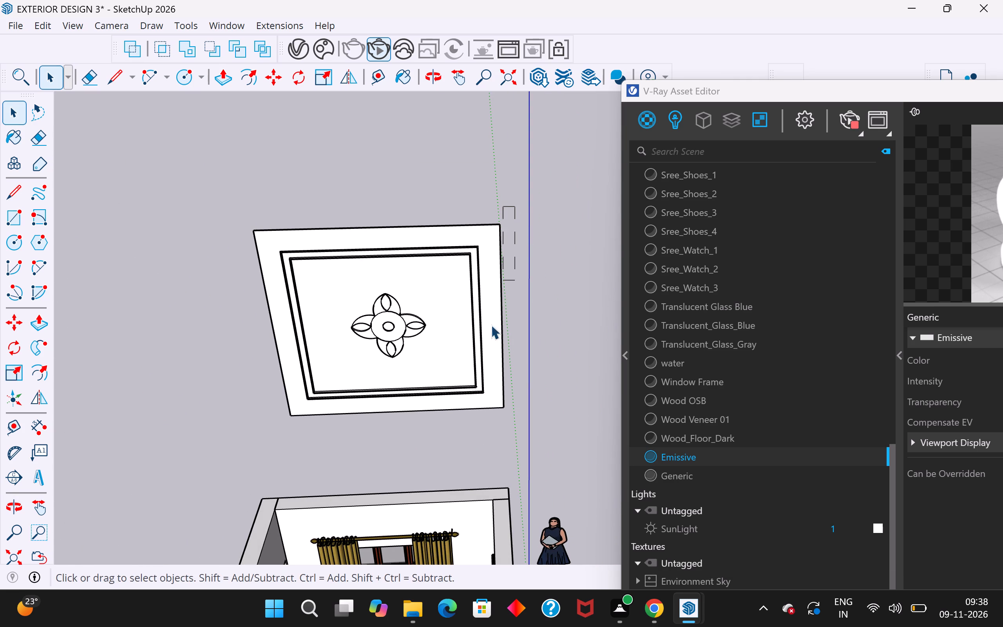
{"action": "left_click_drag", "start_coordinate": [491, 325], "coordinate": [250, 445]}
{"action": "middle_click_drag", "start_coordinate": [446, 402], "coordinate": [159, 518]}
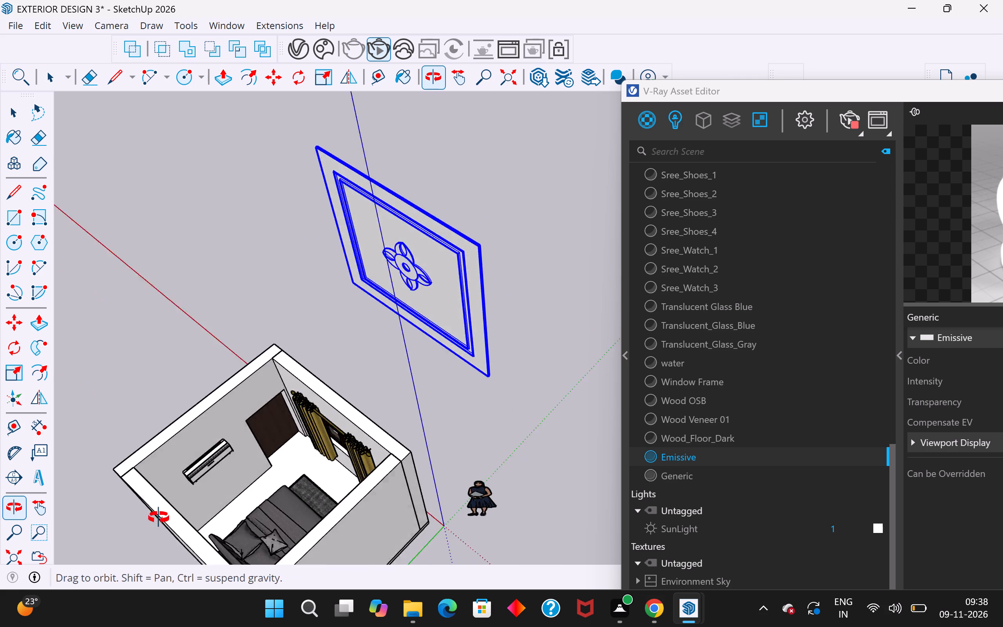
{"action": "middle_click_drag", "start_coordinate": [159, 518], "coordinate": [129, 518]}
{"action": "middle_click_drag", "start_coordinate": [359, 452], "coordinate": [274, 289]}
{"action": "scroll", "coordinate": [372, 461], "scroll_direction": "down", "scroll_amount": 5}
{"action": "middle_click_drag", "start_coordinate": [444, 361], "coordinate": [427, 337]}
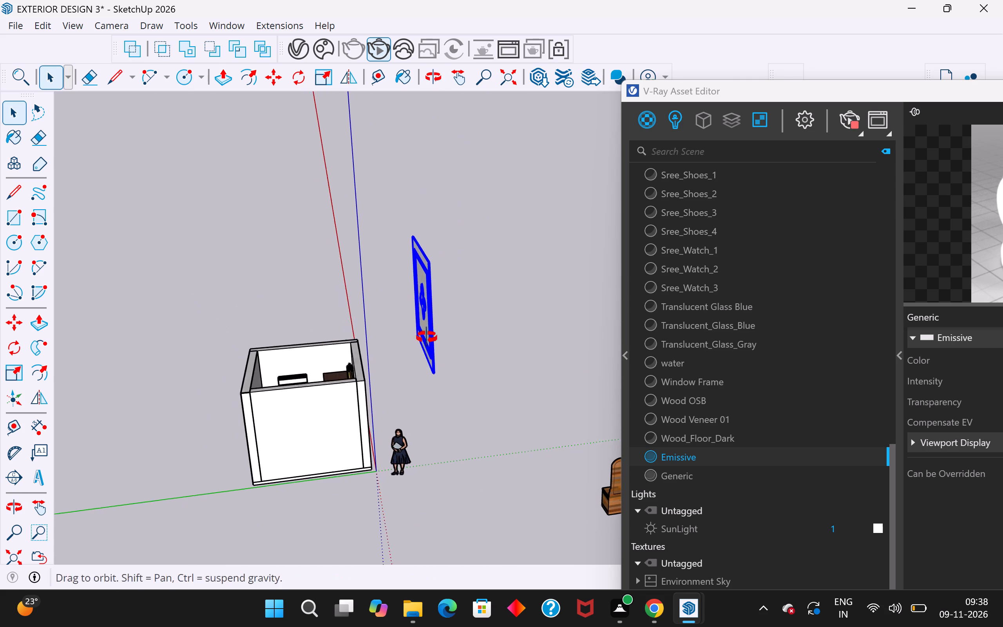
{"action": "middle_click_drag", "start_coordinate": [427, 337], "coordinate": [423, 332]}
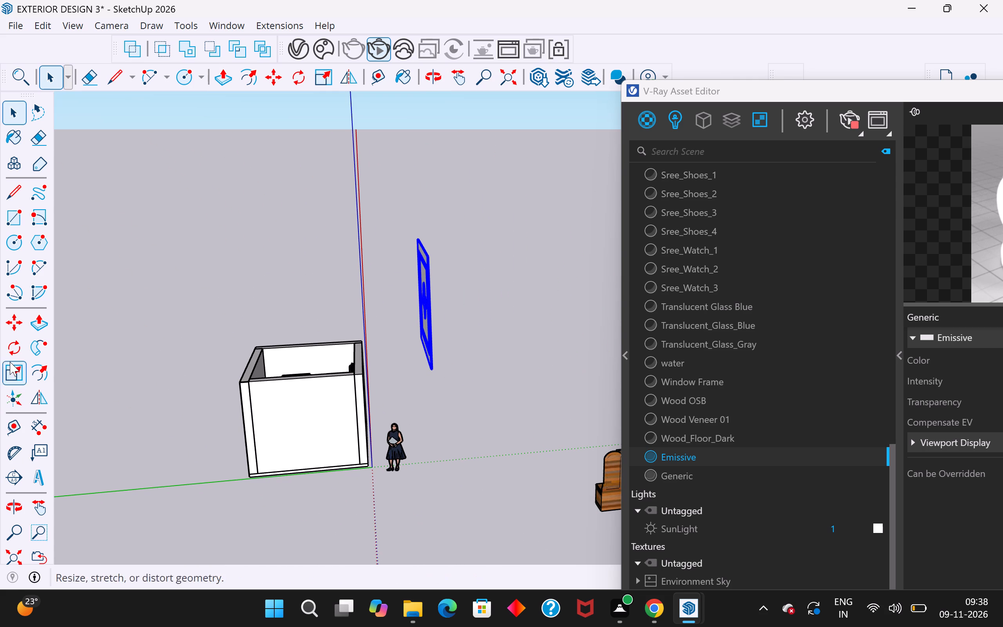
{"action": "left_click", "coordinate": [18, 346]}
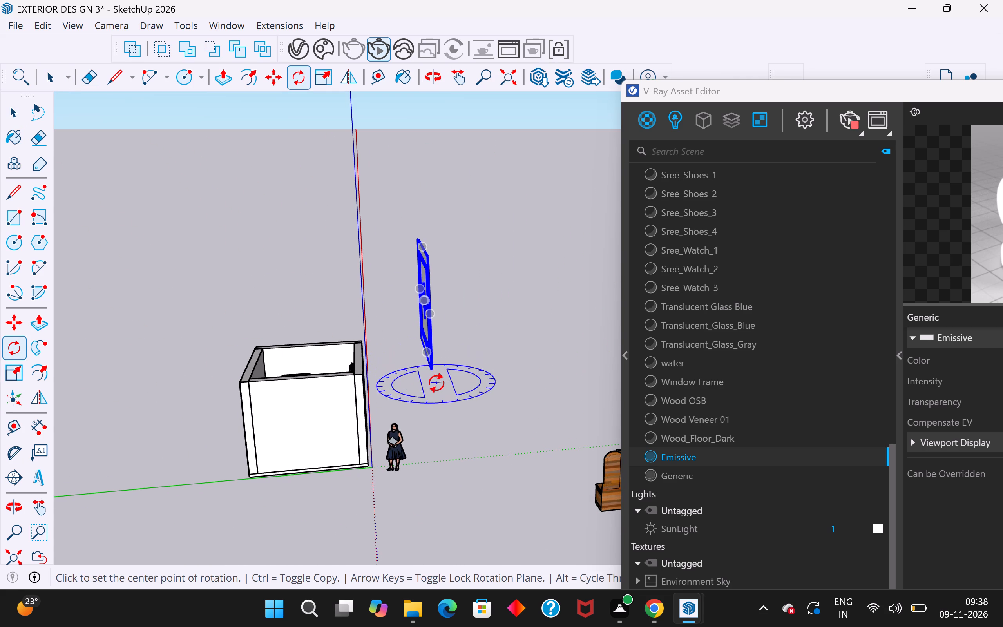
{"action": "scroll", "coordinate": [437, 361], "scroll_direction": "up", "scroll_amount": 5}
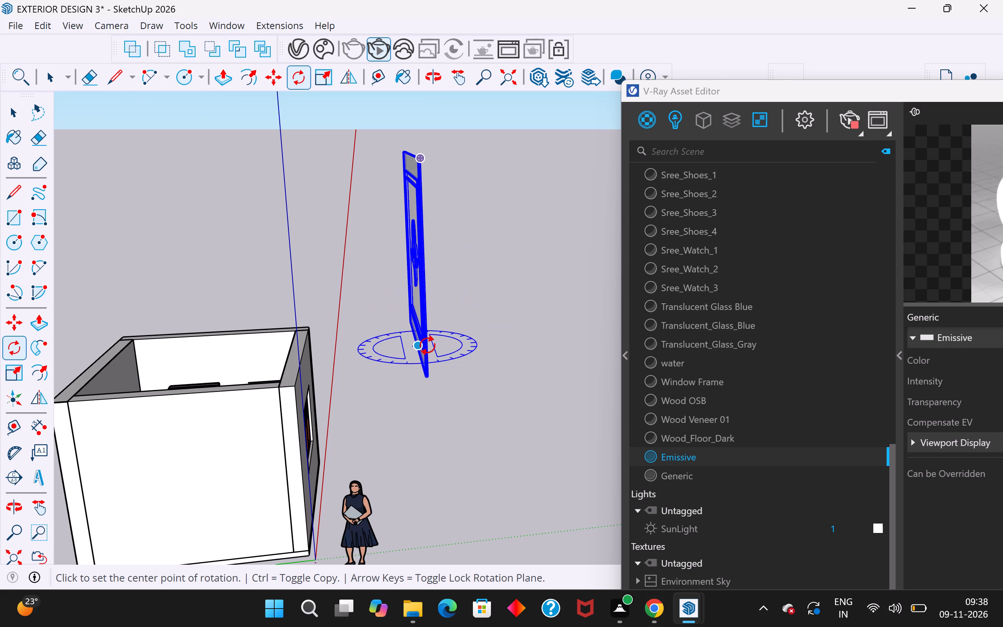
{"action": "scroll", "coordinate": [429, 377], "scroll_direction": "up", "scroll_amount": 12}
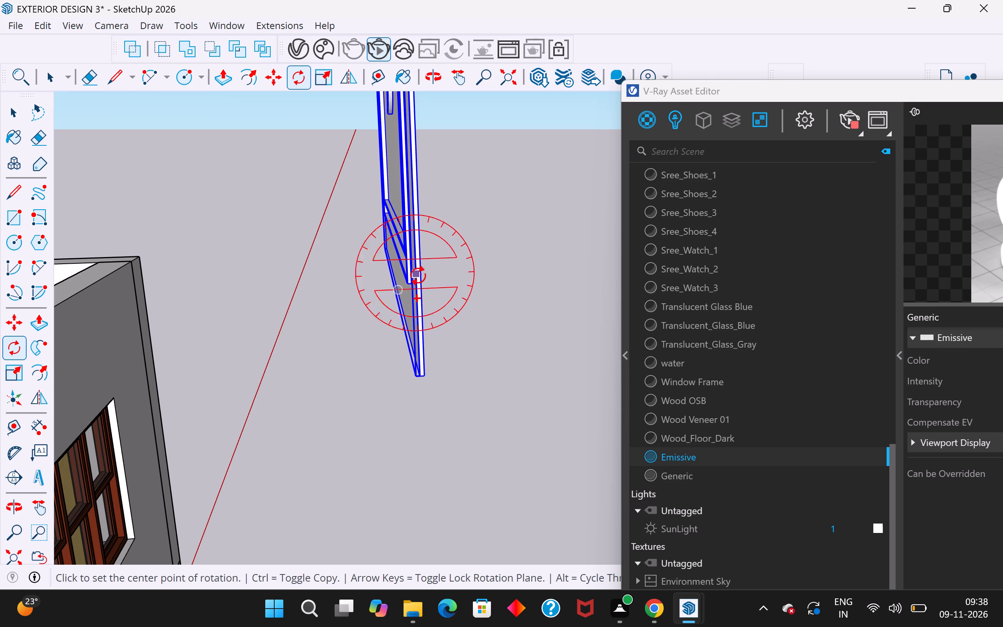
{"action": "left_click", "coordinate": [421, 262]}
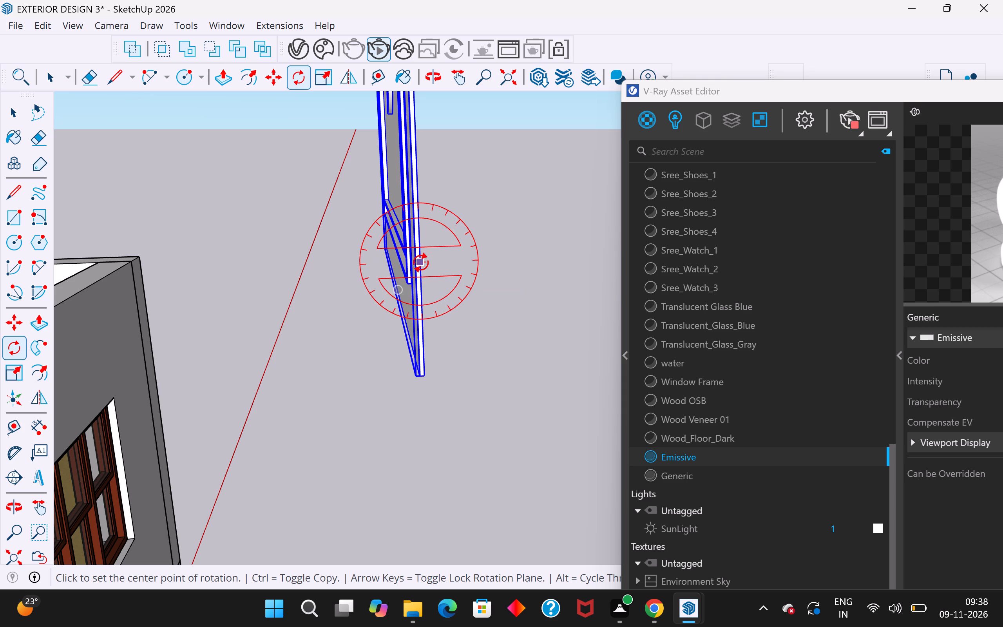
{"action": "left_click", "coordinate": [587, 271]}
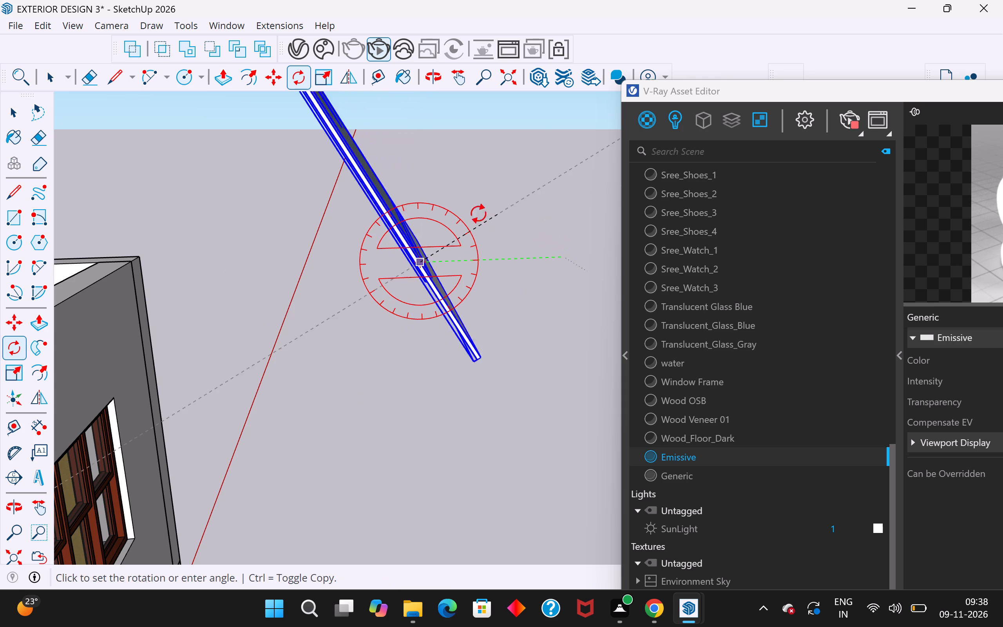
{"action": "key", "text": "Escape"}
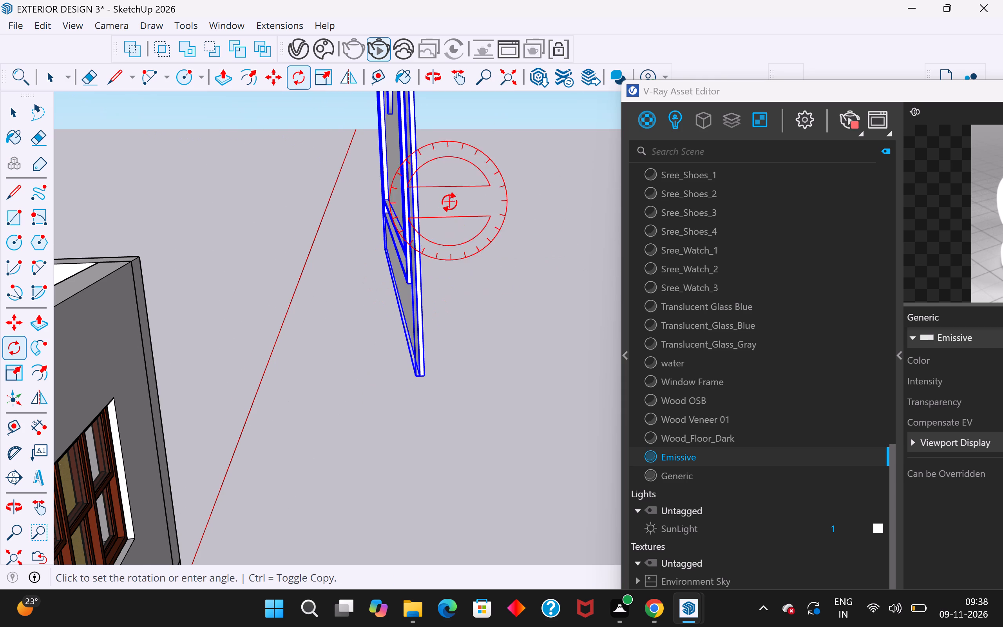
Rotate the panel group around the red axis about its lower corner, from the green axis to the blue axis, so it lies horizontal.
{"action": "scroll", "coordinate": [421, 382], "scroll_direction": "up", "scroll_amount": 5}
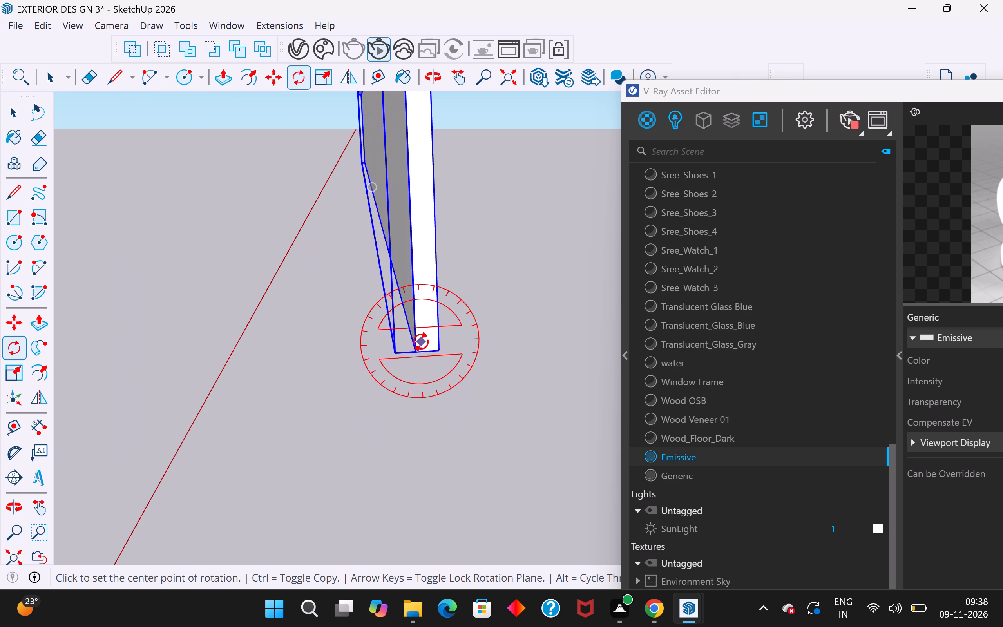
{"action": "left_click", "coordinate": [418, 348]}
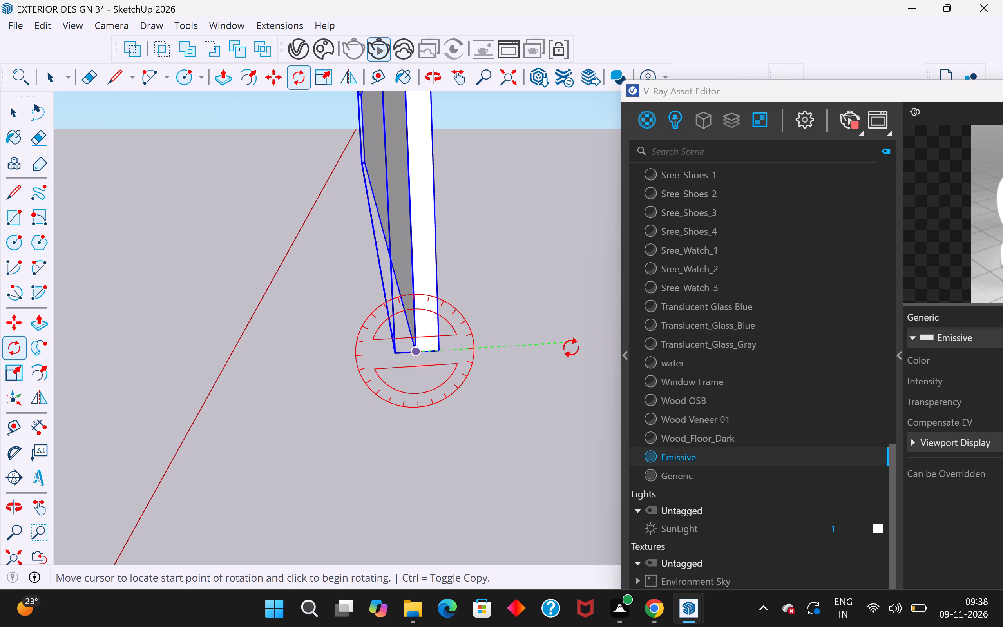
{"action": "left_click", "coordinate": [571, 347]}
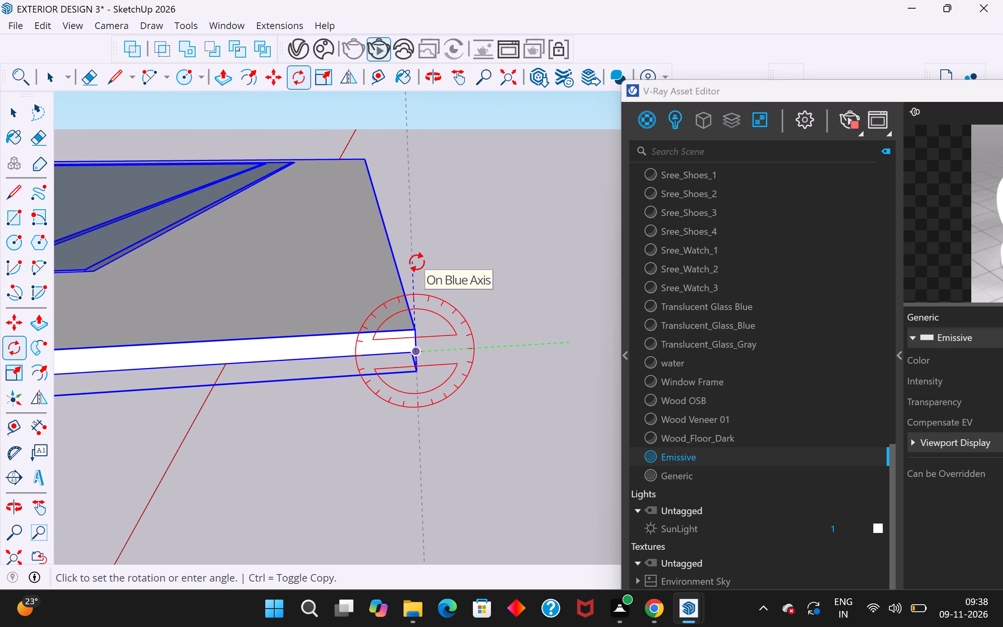
{"action": "left_click", "coordinate": [417, 262]}
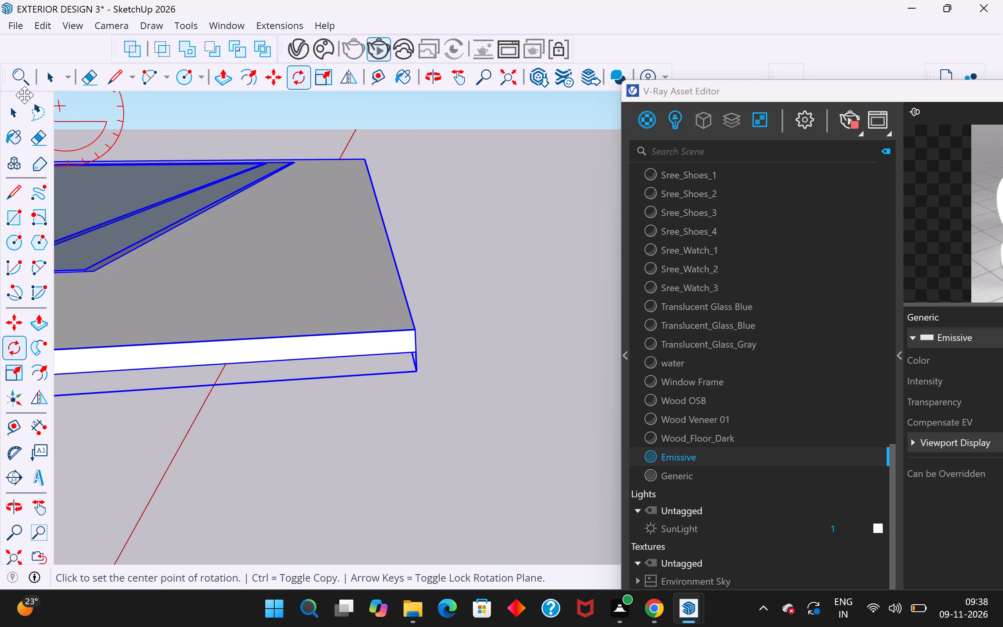
{"action": "left_click", "coordinate": [23, 104]}
{"action": "left_click", "coordinate": [458, 149]}
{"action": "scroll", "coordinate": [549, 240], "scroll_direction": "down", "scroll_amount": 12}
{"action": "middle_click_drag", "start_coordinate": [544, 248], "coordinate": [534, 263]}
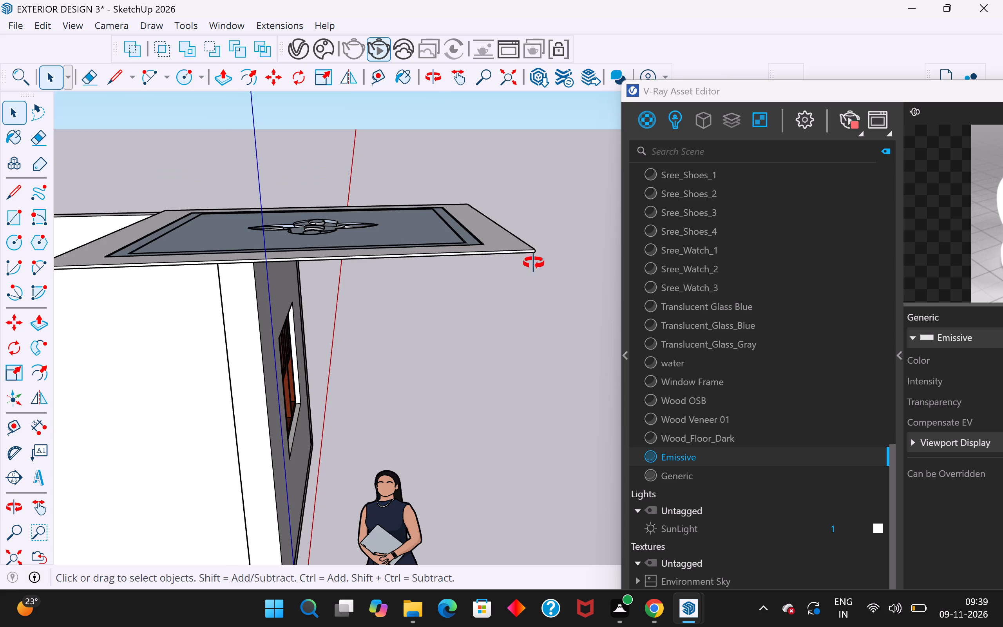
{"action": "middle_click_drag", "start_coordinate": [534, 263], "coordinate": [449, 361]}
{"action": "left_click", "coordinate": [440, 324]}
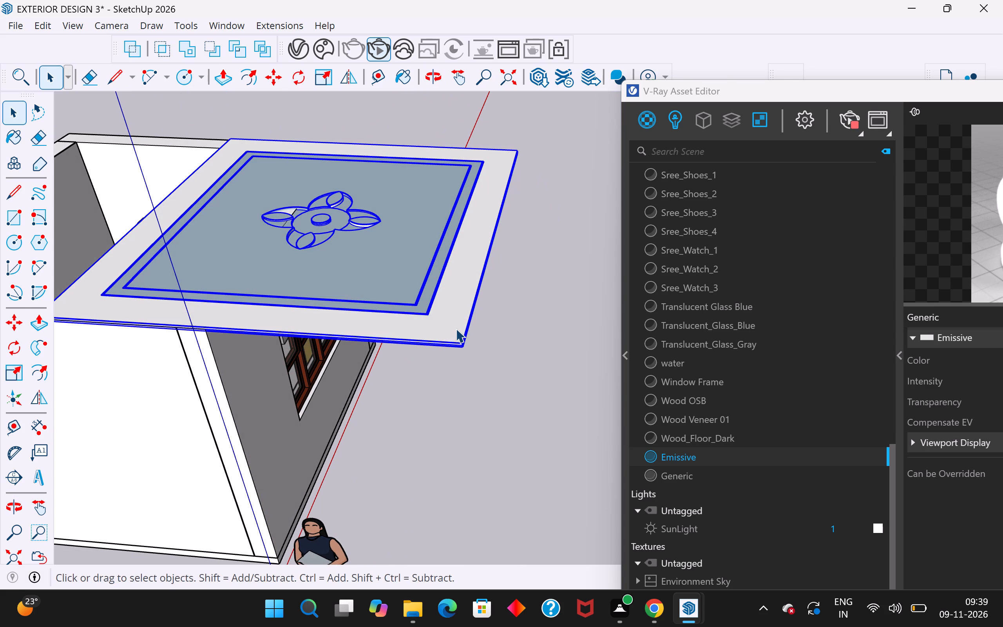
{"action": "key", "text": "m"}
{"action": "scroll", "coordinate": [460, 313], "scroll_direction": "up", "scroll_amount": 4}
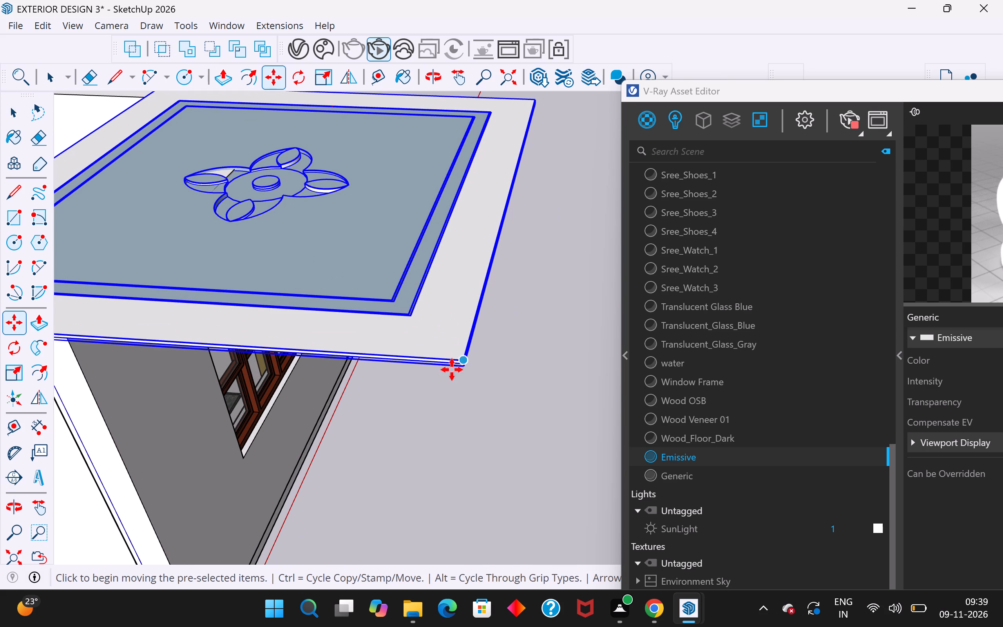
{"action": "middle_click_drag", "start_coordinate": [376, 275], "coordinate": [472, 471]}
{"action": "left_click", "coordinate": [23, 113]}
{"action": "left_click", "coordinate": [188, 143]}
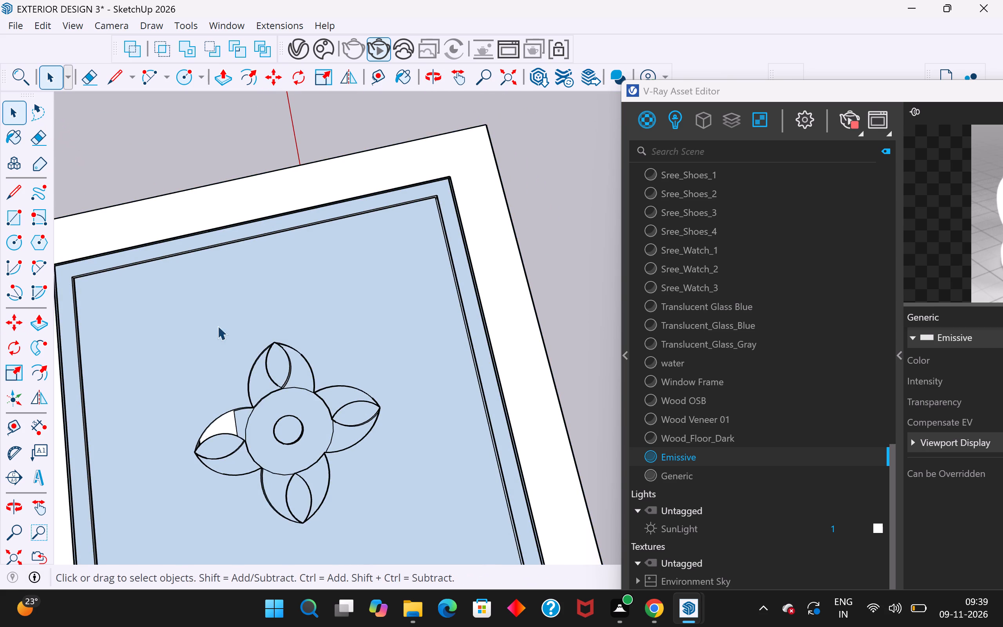
Examine the flower's petal recesses up close, then the panel's edge from below.
{"action": "scroll", "coordinate": [201, 462], "scroll_direction": "up", "scroll_amount": 11}
{"action": "middle_click_drag", "start_coordinate": [231, 425], "coordinate": [437, 263]}
{"action": "scroll", "coordinate": [351, 320], "scroll_direction": "up", "scroll_amount": 3}
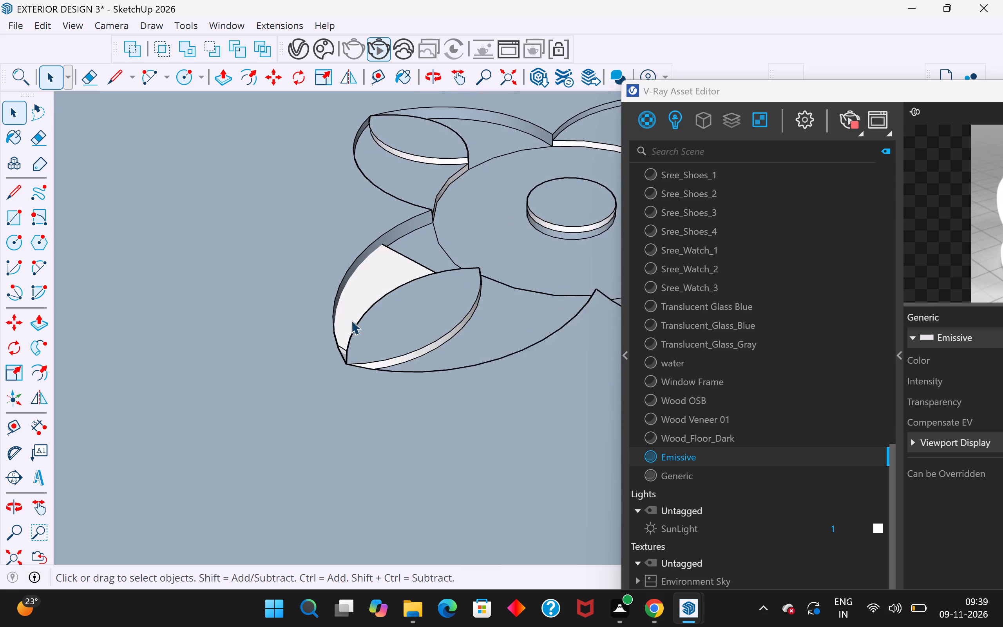
{"action": "scroll", "coordinate": [351, 320], "scroll_direction": "up", "scroll_amount": 2}
{"action": "left_click", "coordinate": [375, 301]}
{"action": "middle_click_drag", "start_coordinate": [375, 301], "coordinate": [388, 242]}
{"action": "scroll", "coordinate": [286, 403], "scroll_direction": "down", "scroll_amount": 20}
{"action": "scroll", "coordinate": [286, 403], "scroll_direction": "down", "scroll_amount": 5}
{"action": "middle_click_drag", "start_coordinate": [337, 450], "coordinate": [269, 260]}
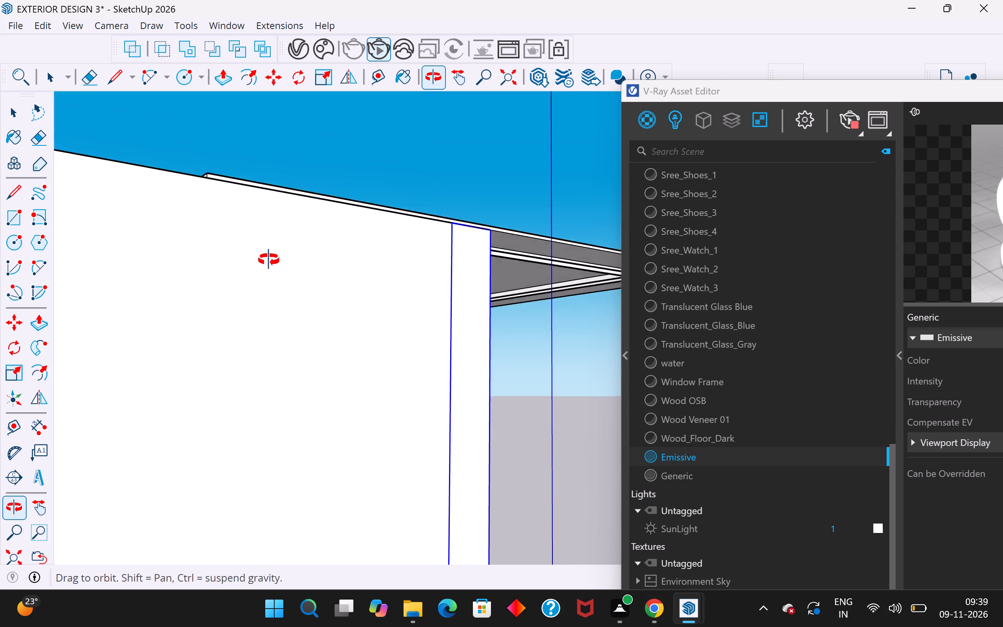
{"action": "middle_click_drag", "start_coordinate": [269, 260], "coordinate": [142, 333]}
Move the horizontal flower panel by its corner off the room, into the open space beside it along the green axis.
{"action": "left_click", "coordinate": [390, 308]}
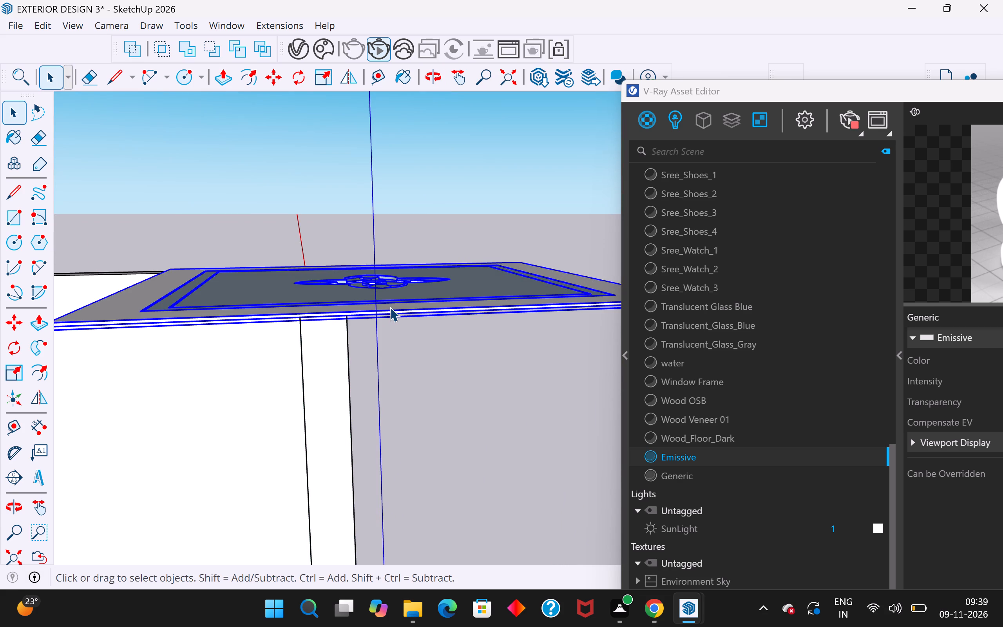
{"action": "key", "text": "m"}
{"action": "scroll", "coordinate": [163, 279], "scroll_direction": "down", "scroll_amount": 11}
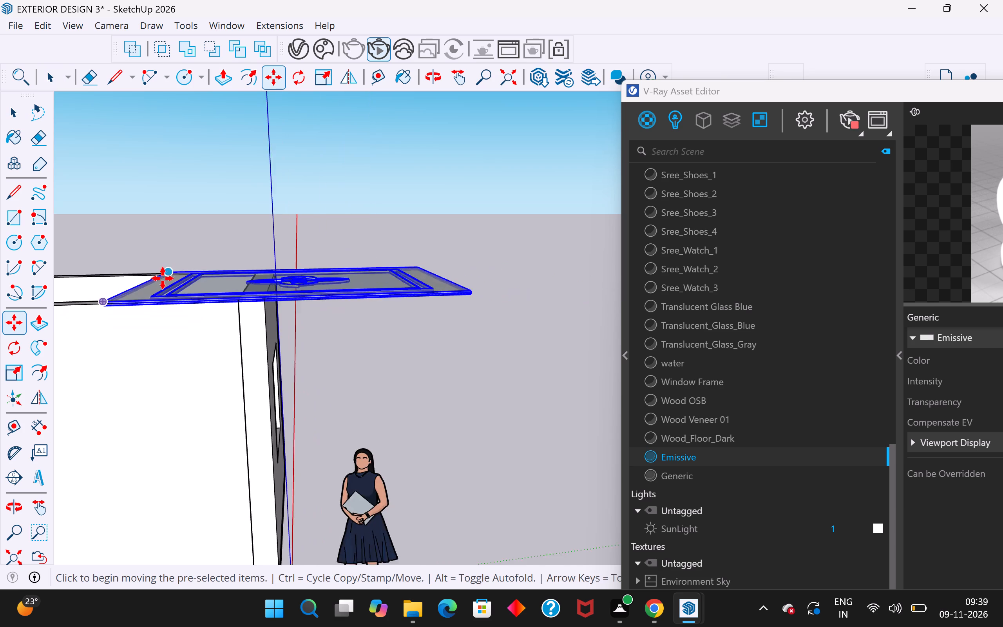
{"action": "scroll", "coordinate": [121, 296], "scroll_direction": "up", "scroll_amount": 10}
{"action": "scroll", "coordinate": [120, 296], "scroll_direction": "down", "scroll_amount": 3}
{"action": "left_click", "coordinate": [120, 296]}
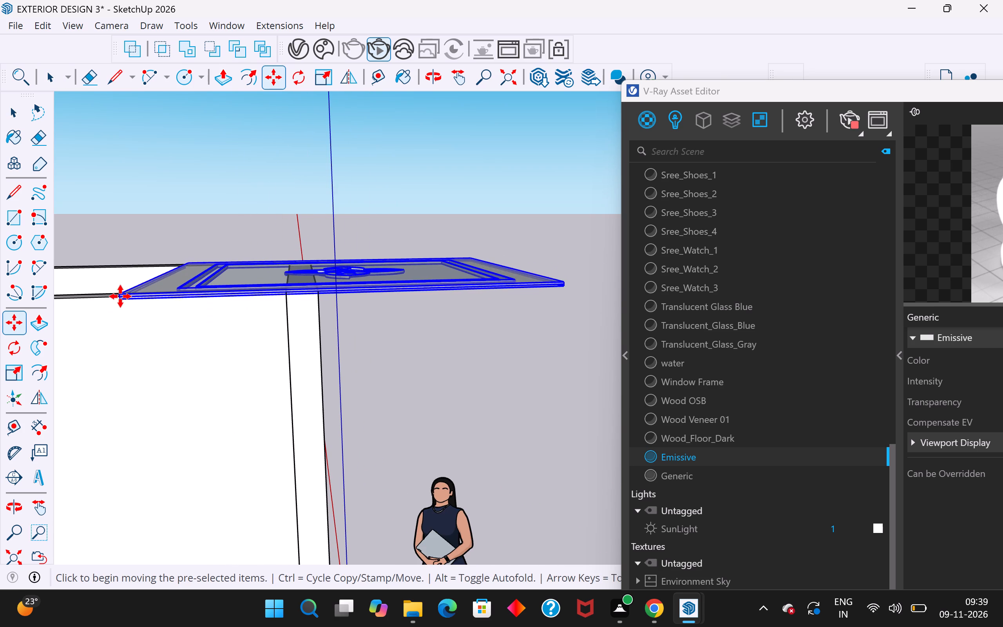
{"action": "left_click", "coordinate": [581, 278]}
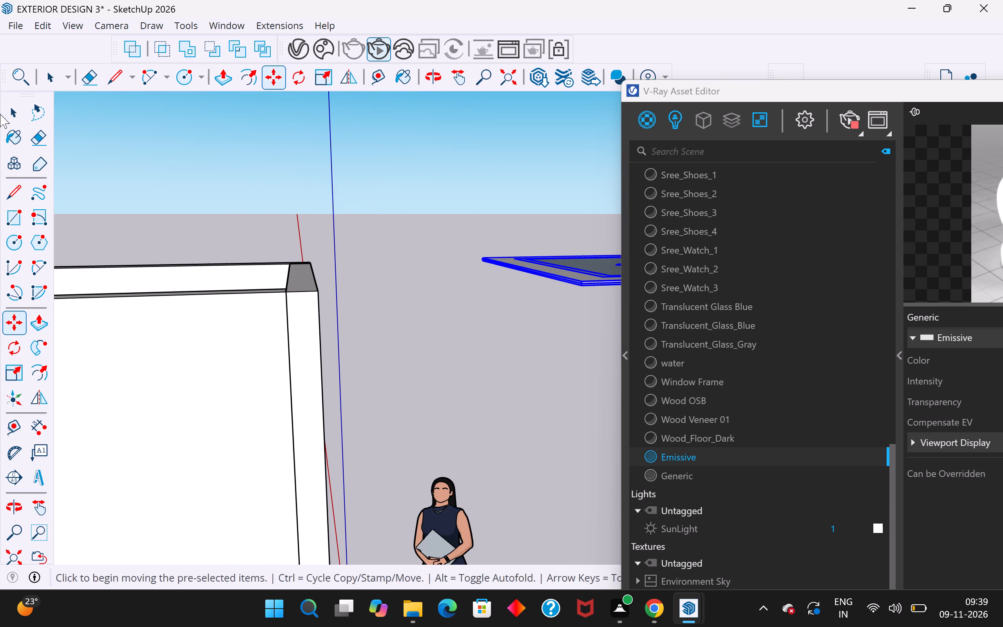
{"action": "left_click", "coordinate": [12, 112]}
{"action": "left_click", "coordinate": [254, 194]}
Examine the flower recesses and double border on the panel's underside and upper side.
{"action": "scroll", "coordinate": [509, 324], "scroll_direction": "up", "scroll_amount": 3}
{"action": "scroll", "coordinate": [406, 325], "scroll_direction": "down", "scroll_amount": 8}
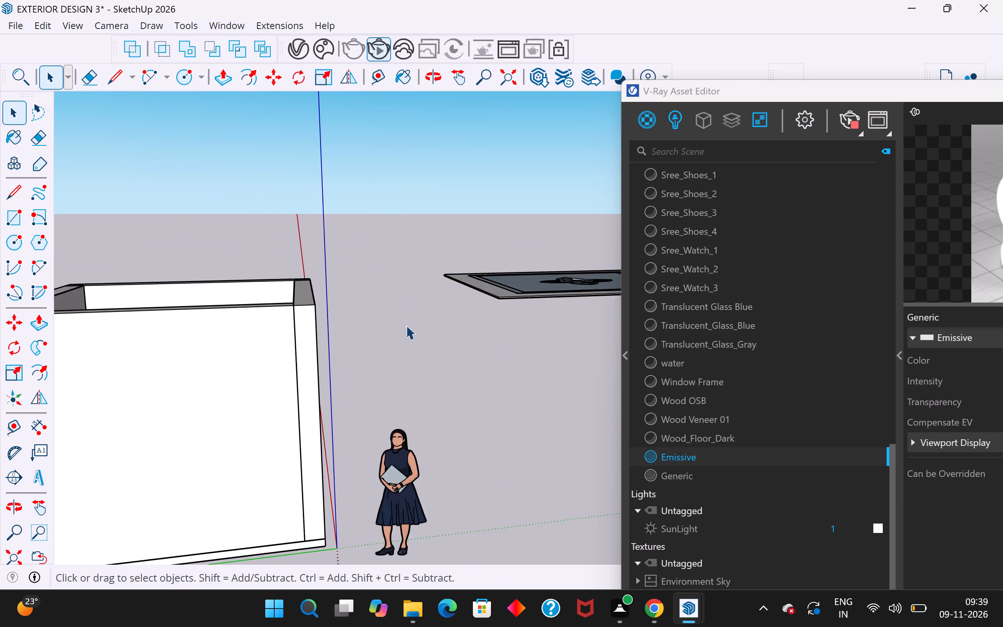
{"action": "scroll", "coordinate": [406, 325], "scroll_direction": "down", "scroll_amount": 4}
{"action": "scroll", "coordinate": [593, 304], "scroll_direction": "up", "scroll_amount": 10}
{"action": "middle_click_drag", "start_coordinate": [355, 297], "coordinate": [337, 84]}
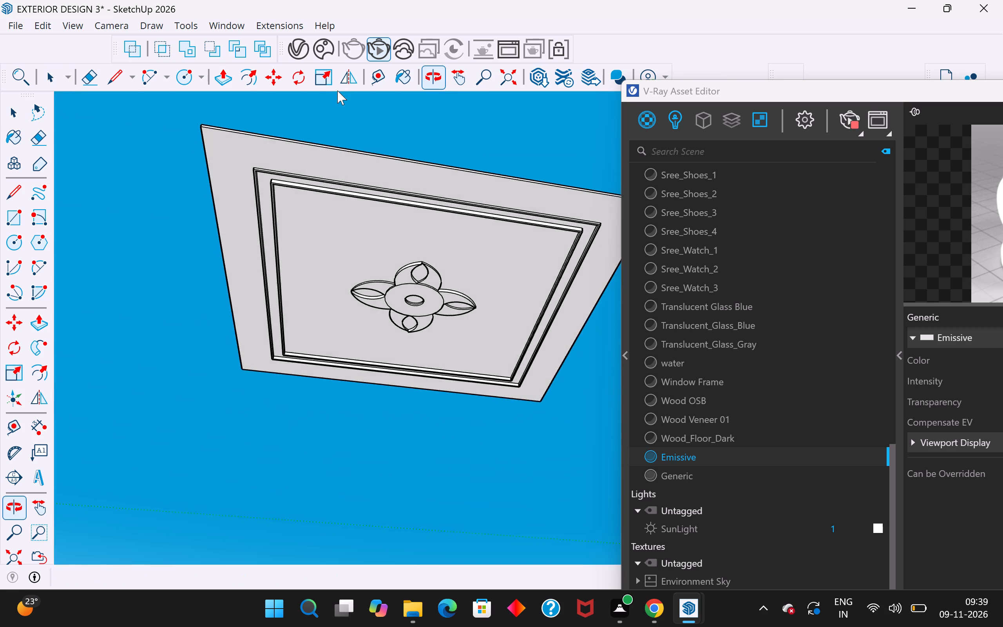
{"action": "scroll", "coordinate": [379, 292], "scroll_direction": "up", "scroll_amount": 20}
{"action": "scroll", "coordinate": [379, 292], "scroll_direction": "up", "scroll_amount": 7}
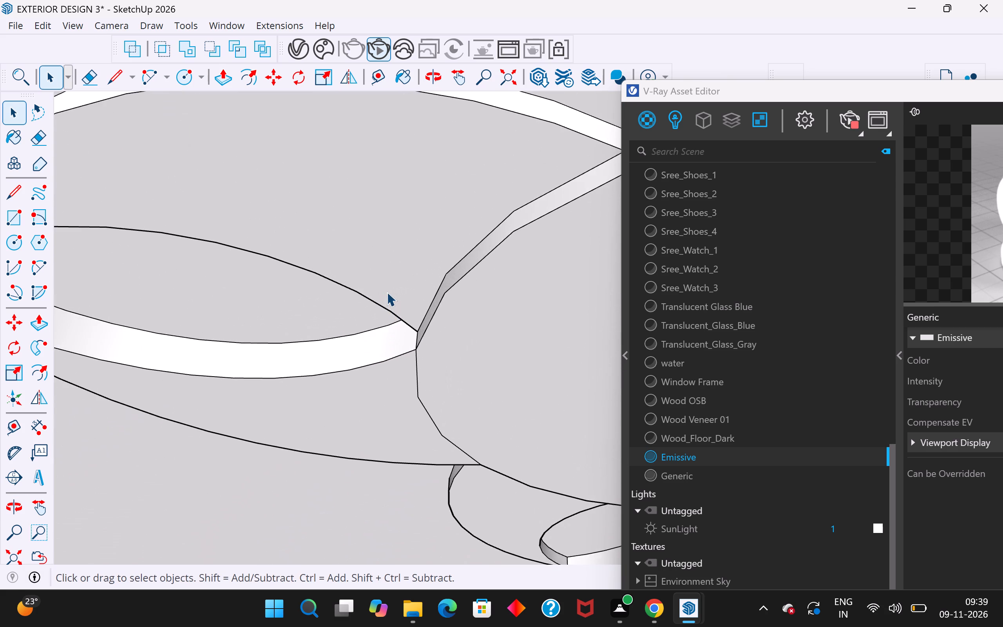
{"action": "scroll", "coordinate": [387, 292], "scroll_direction": "up", "scroll_amount": 1}
{"action": "scroll", "coordinate": [387, 292], "scroll_direction": "down", "scroll_amount": 12}
{"action": "middle_click_drag", "start_coordinate": [402, 224], "coordinate": [396, 397]}
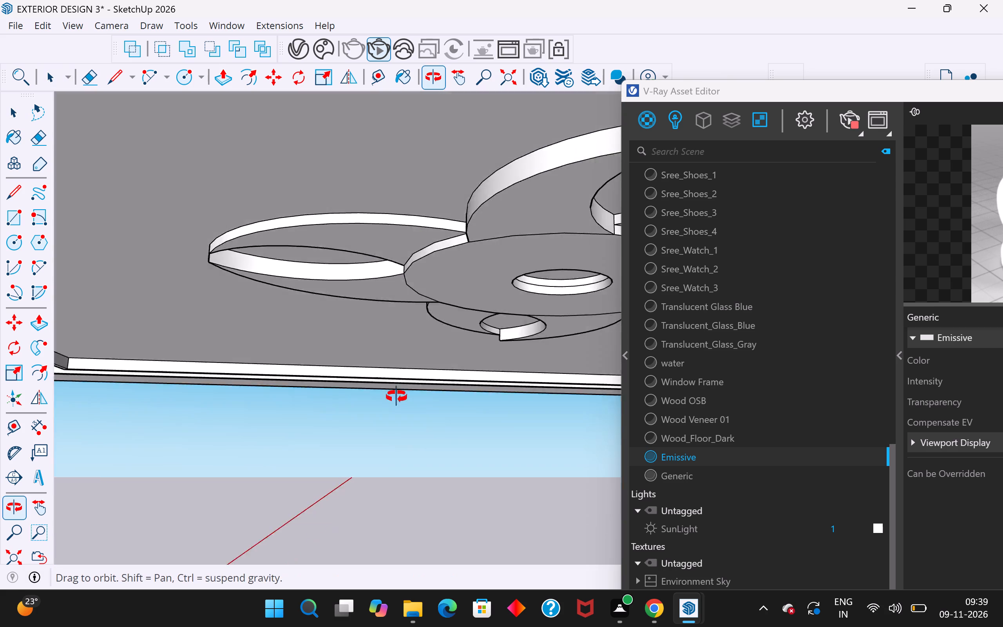
{"action": "middle_click_drag", "start_coordinate": [396, 397], "coordinate": [413, 507]}
{"action": "middle_click_drag", "start_coordinate": [379, 166], "coordinate": [409, 335]}
{"action": "scroll", "coordinate": [327, 359], "scroll_direction": "down", "scroll_amount": 6}
{"action": "middle_click_drag", "start_coordinate": [513, 309], "coordinate": [409, 516]}
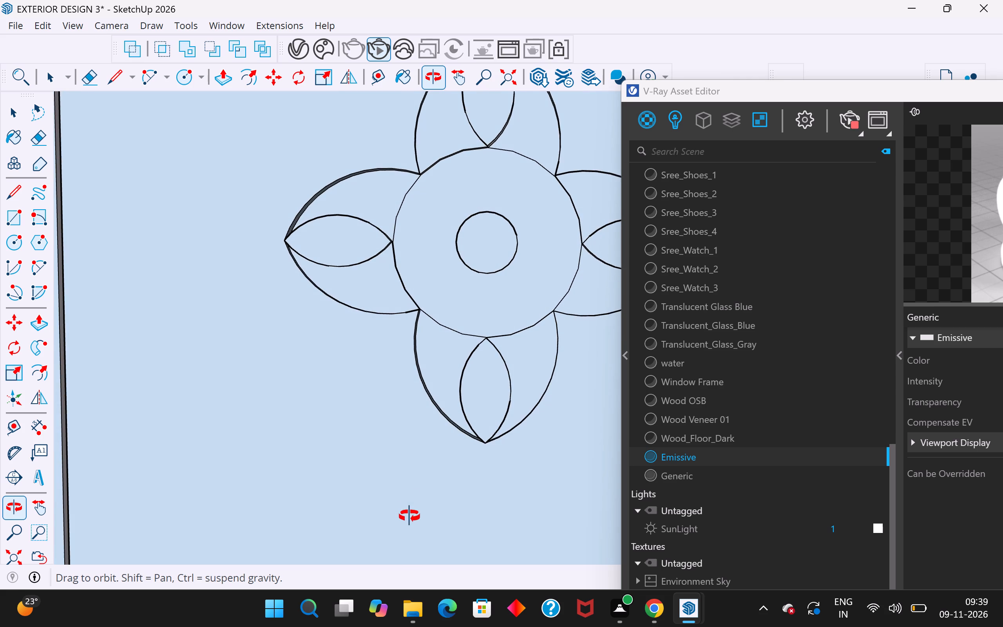
{"action": "middle_click_drag", "start_coordinate": [409, 516], "coordinate": [369, 192]}
Move the flower panel by its lower corner onto the room's outer top wall corner, so it covers the room as a ceiling.
{"action": "scroll", "coordinate": [387, 214], "scroll_direction": "down", "scroll_amount": 10}
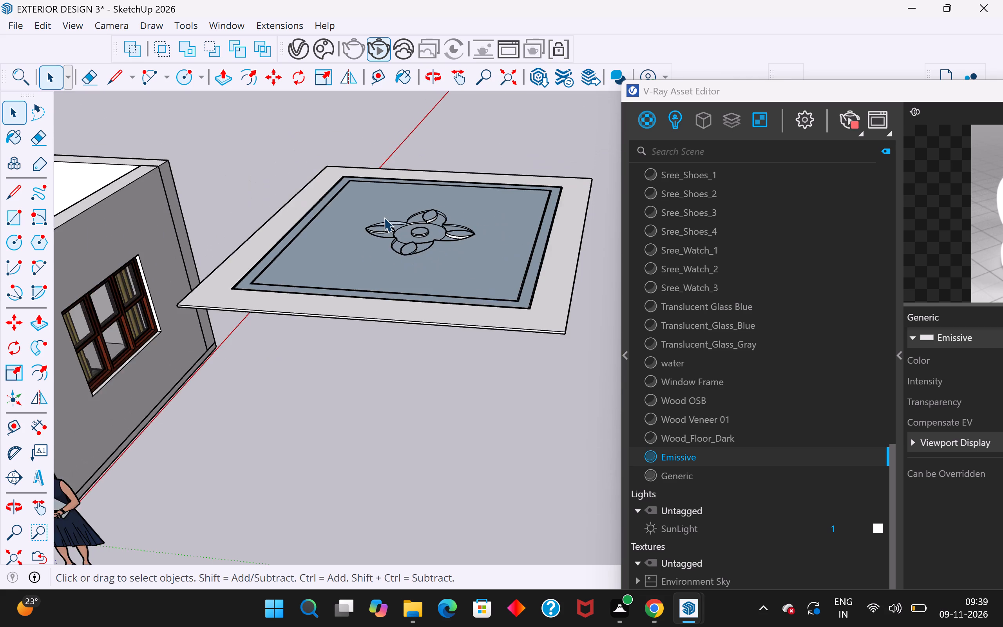
{"action": "scroll", "coordinate": [384, 217], "scroll_direction": "down", "scroll_amount": 7}
{"action": "left_click", "coordinate": [467, 278]}
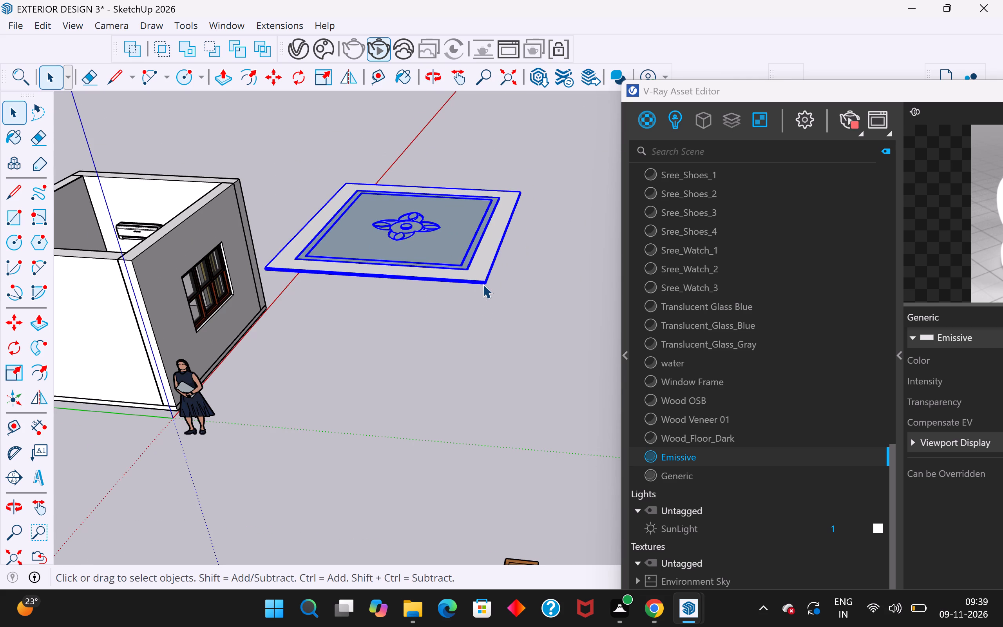
{"action": "scroll", "coordinate": [483, 284], "scroll_direction": "up", "scroll_amount": 16}
{"action": "scroll", "coordinate": [483, 284], "scroll_direction": "down", "scroll_amount": 2}
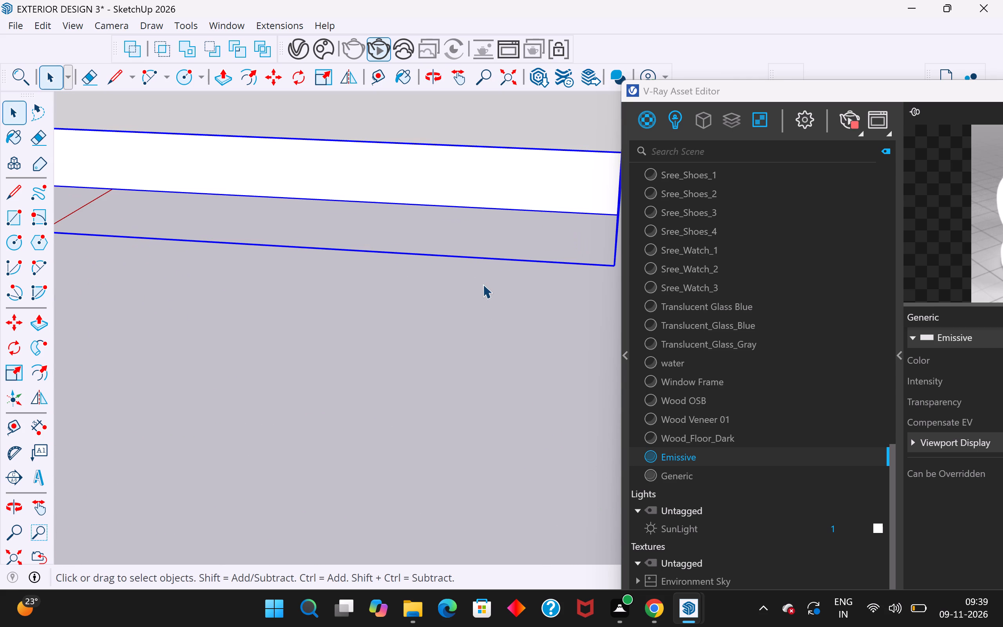
{"action": "key", "text": "m"}
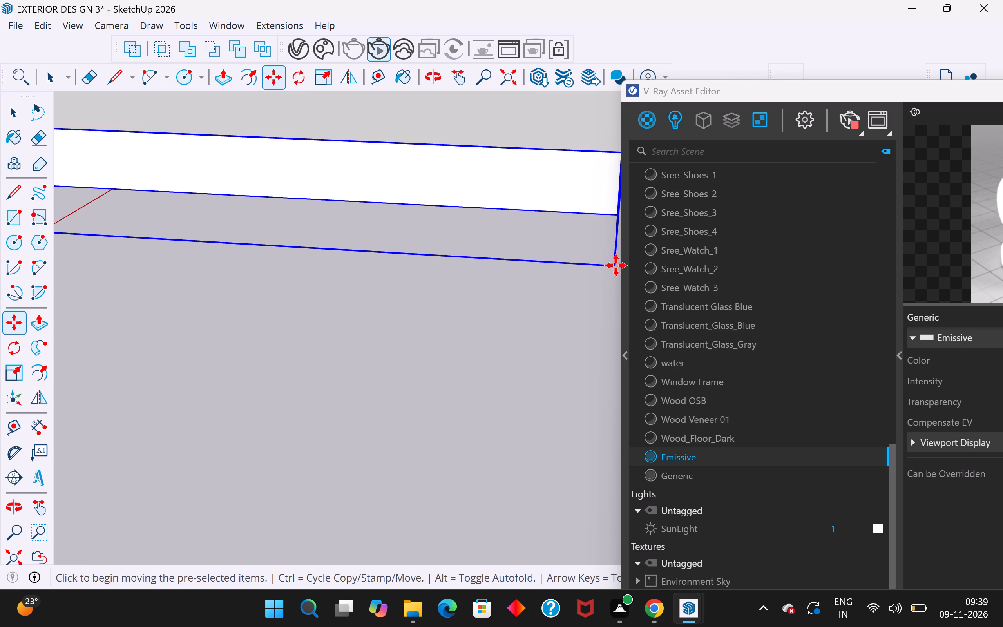
{"action": "left_click", "coordinate": [616, 265]}
{"action": "scroll", "coordinate": [564, 304], "scroll_direction": "down", "scroll_amount": 18}
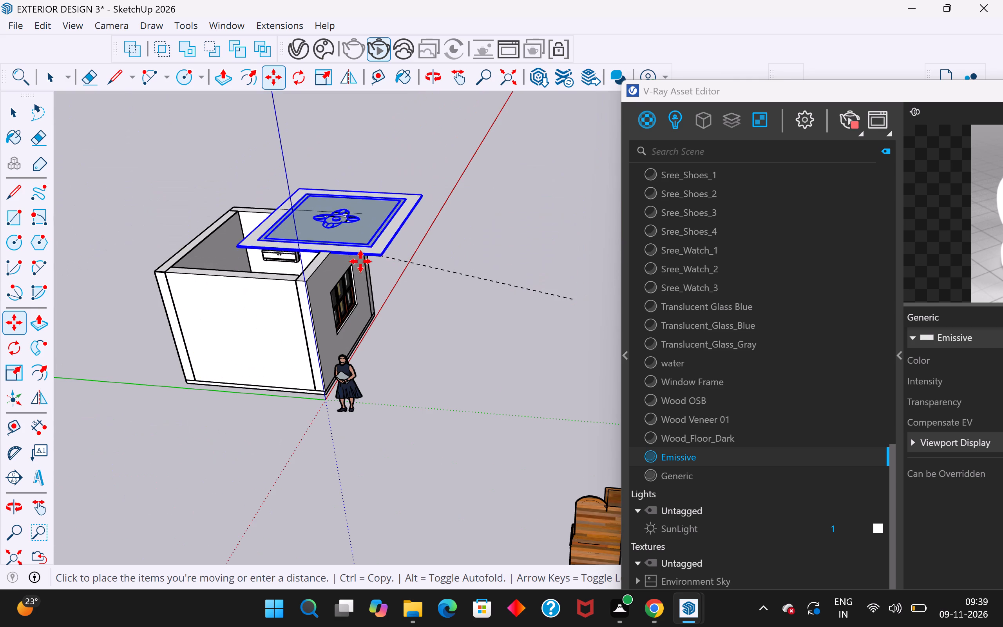
{"action": "scroll", "coordinate": [301, 277], "scroll_direction": "up", "scroll_amount": 11}
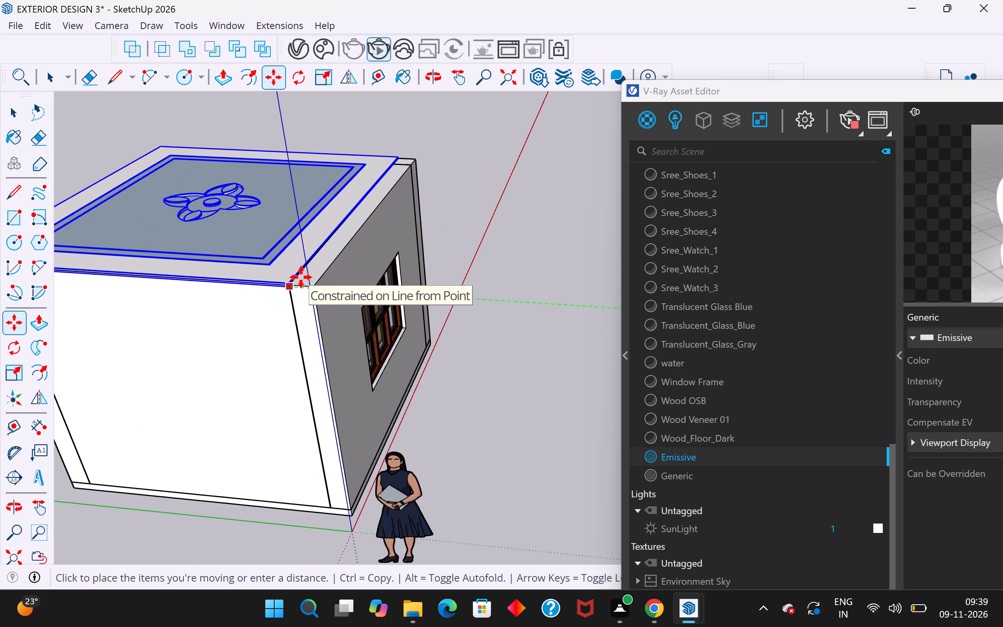
{"action": "left_click", "coordinate": [318, 287]}
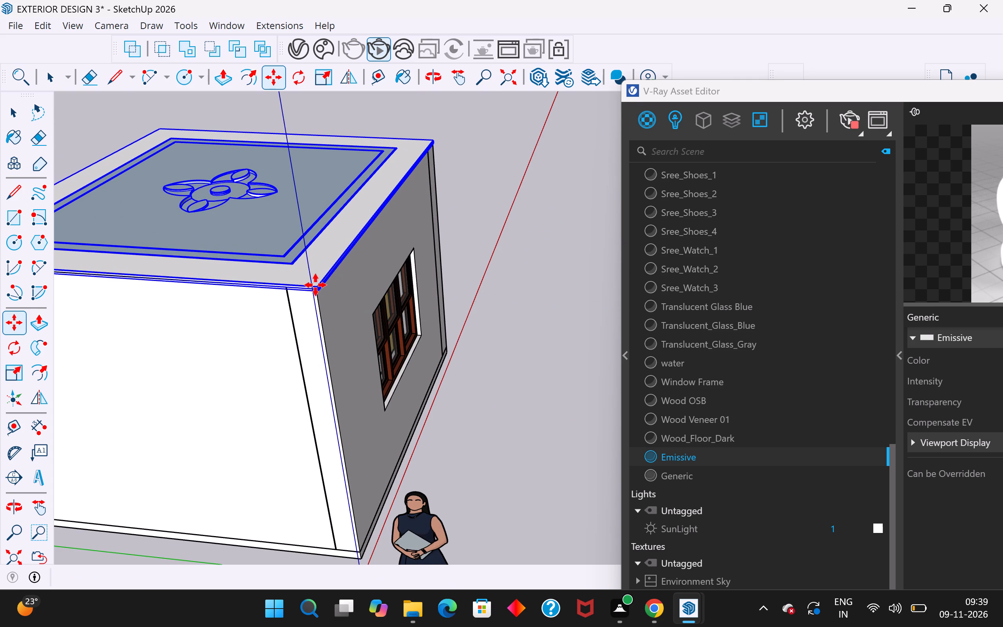
{"action": "left_click", "coordinate": [13, 106]}
{"action": "left_click", "coordinate": [233, 107]}
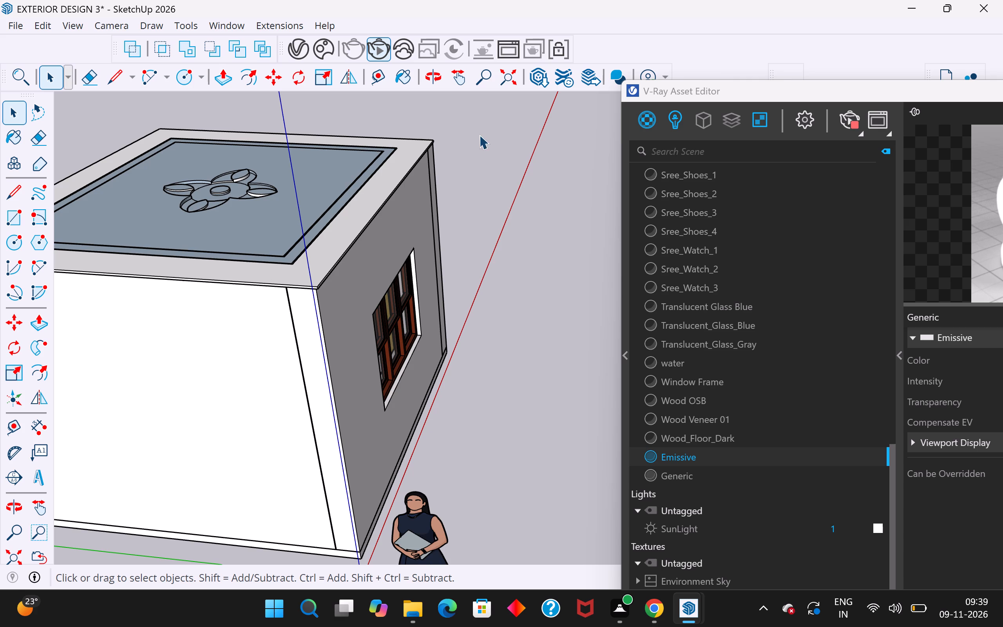
{"action": "left_click", "coordinate": [499, 122]}
Hide the dark wooden door component in the room's front wall.
{"action": "scroll", "coordinate": [462, 197], "scroll_direction": "down", "scroll_amount": 5}
{"action": "middle_click_drag", "start_coordinate": [388, 291], "coordinate": [454, 167]}
{"action": "middle_click_drag", "start_coordinate": [288, 281], "coordinate": [462, 295]}
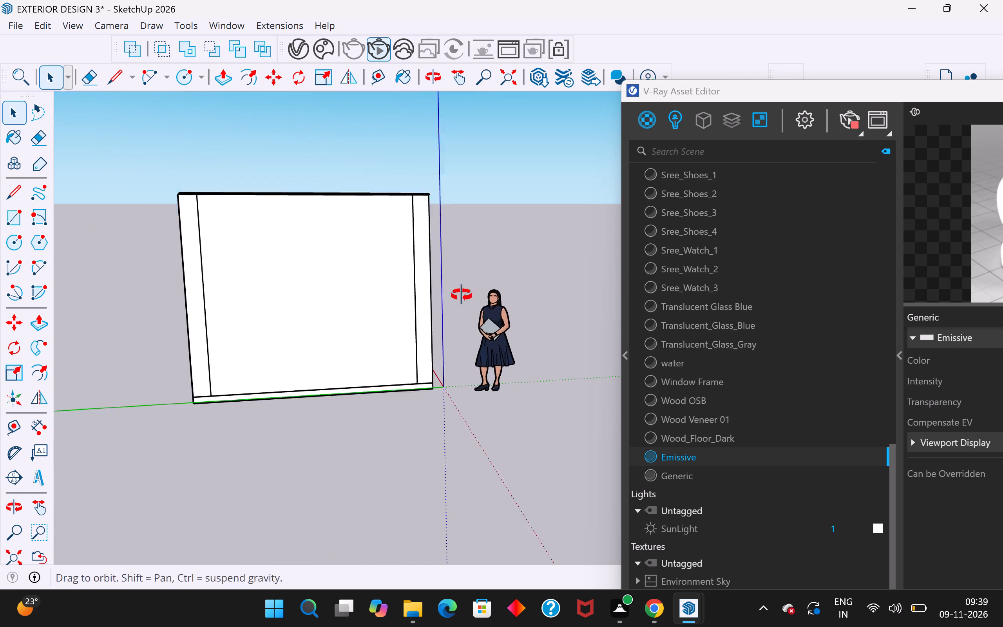
{"action": "middle_click_drag", "start_coordinate": [462, 295], "coordinate": [540, 294]}
{"action": "scroll", "coordinate": [390, 160], "scroll_direction": "down", "scroll_amount": 5}
{"action": "middle_click_drag", "start_coordinate": [251, 271], "coordinate": [550, 307]}
{"action": "scroll", "coordinate": [270, 221], "scroll_direction": "down", "scroll_amount": 4}
{"action": "middle_click_drag", "start_coordinate": [290, 295], "coordinate": [551, 315]}
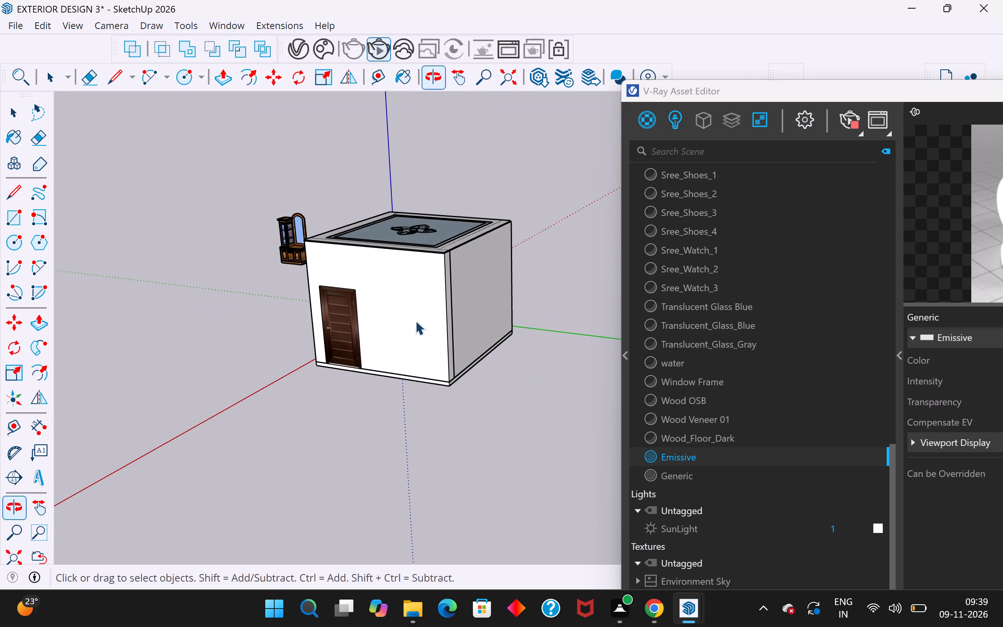
{"action": "middle_click_drag", "start_coordinate": [386, 332], "coordinate": [514, 307]}
{"action": "left_click_drag", "start_coordinate": [371, 333], "coordinate": [367, 333]}
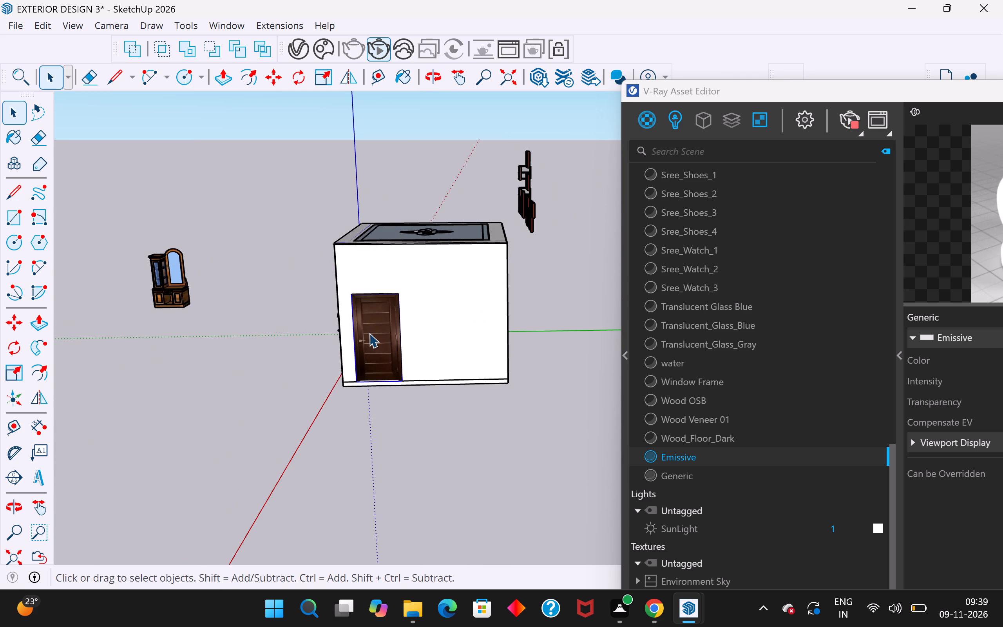
{"action": "left_click", "coordinate": [247, 256]}
{"action": "left_click", "coordinate": [377, 322]}
{"action": "right_click", "coordinate": [377, 322]}
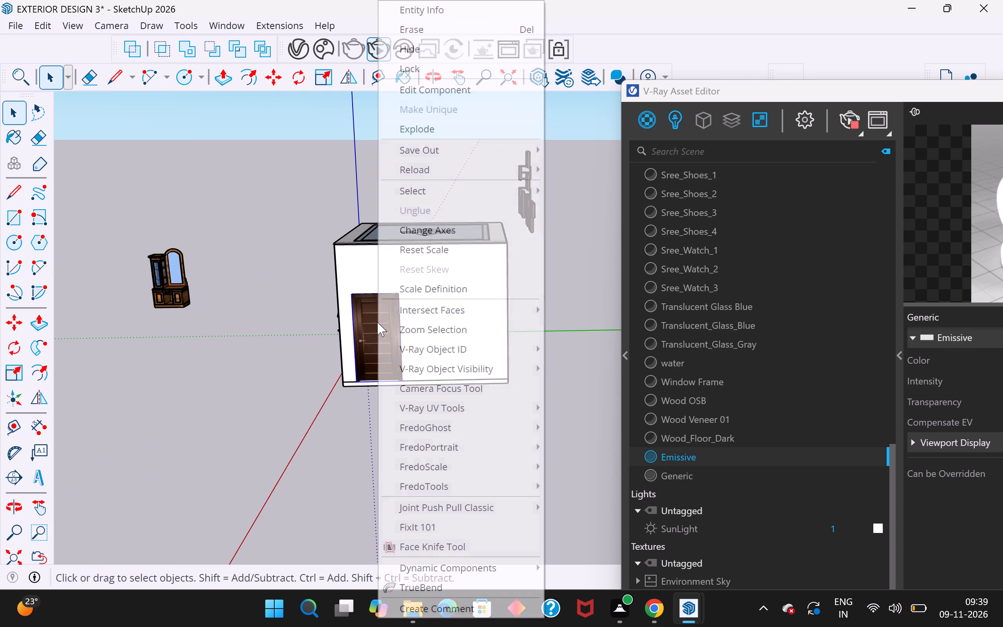
{"action": "left_click", "coordinate": [441, 50]}
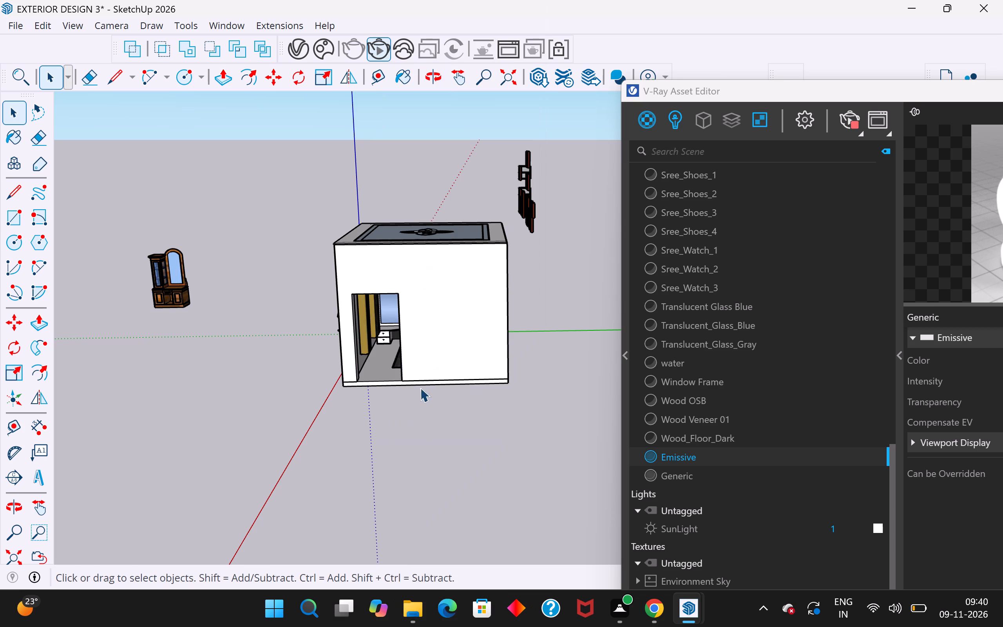
Hide the front wall group that contains the door opening.
{"action": "middle_click_drag", "start_coordinate": [424, 390], "coordinate": [474, 333]}
{"action": "scroll", "coordinate": [495, 145], "scroll_direction": "up", "scroll_amount": 6}
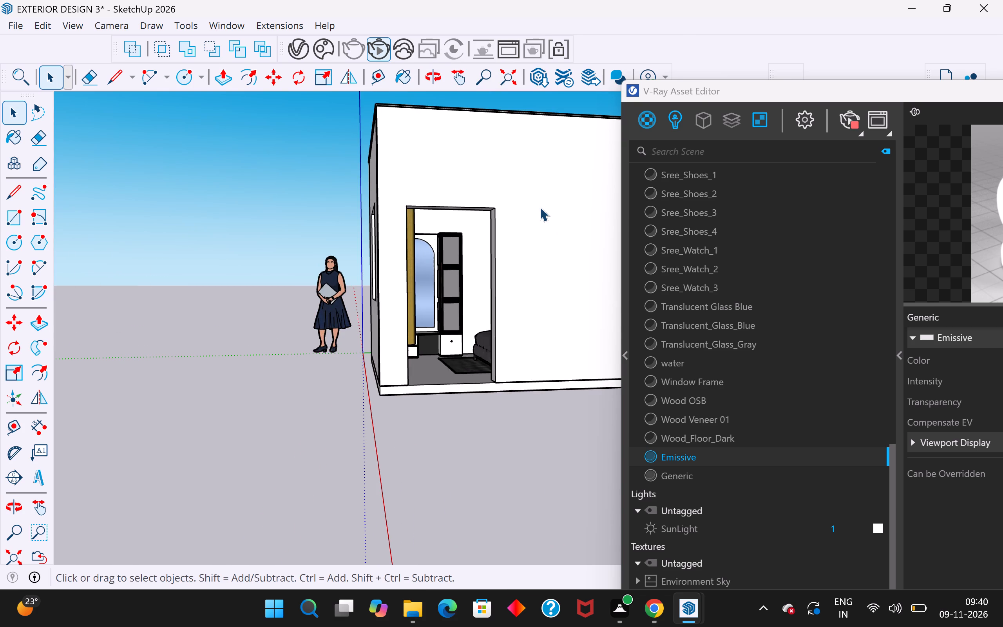
{"action": "left_click", "coordinate": [540, 207]}
{"action": "right_click", "coordinate": [540, 207]}
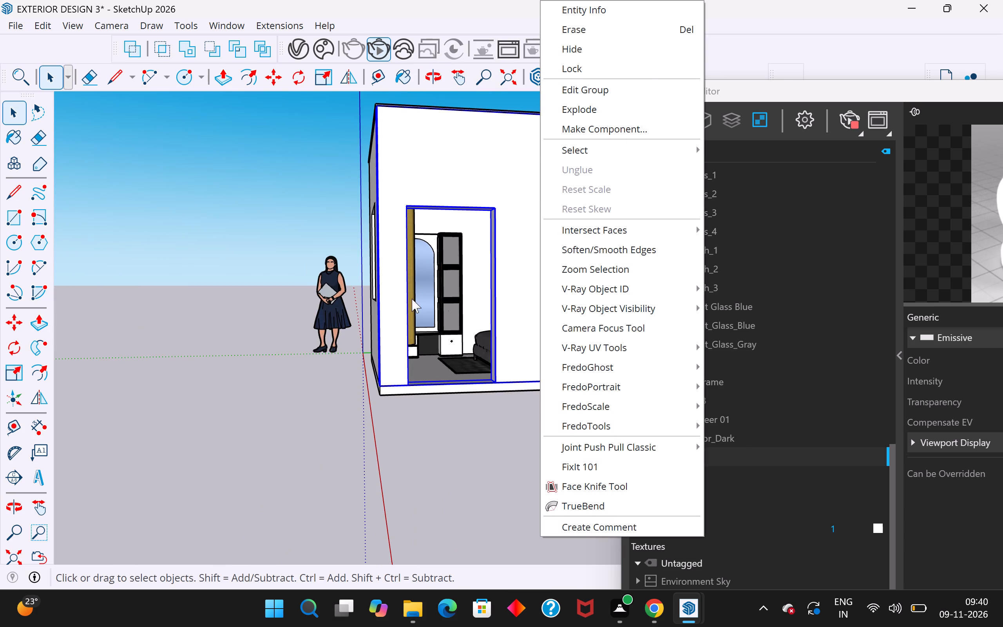
{"action": "left_click", "coordinate": [595, 49]}
Examine the flower ceiling panel and the furnished interior through the room's open front.
{"action": "middle_click_drag", "start_coordinate": [494, 345], "coordinate": [440, 372]}
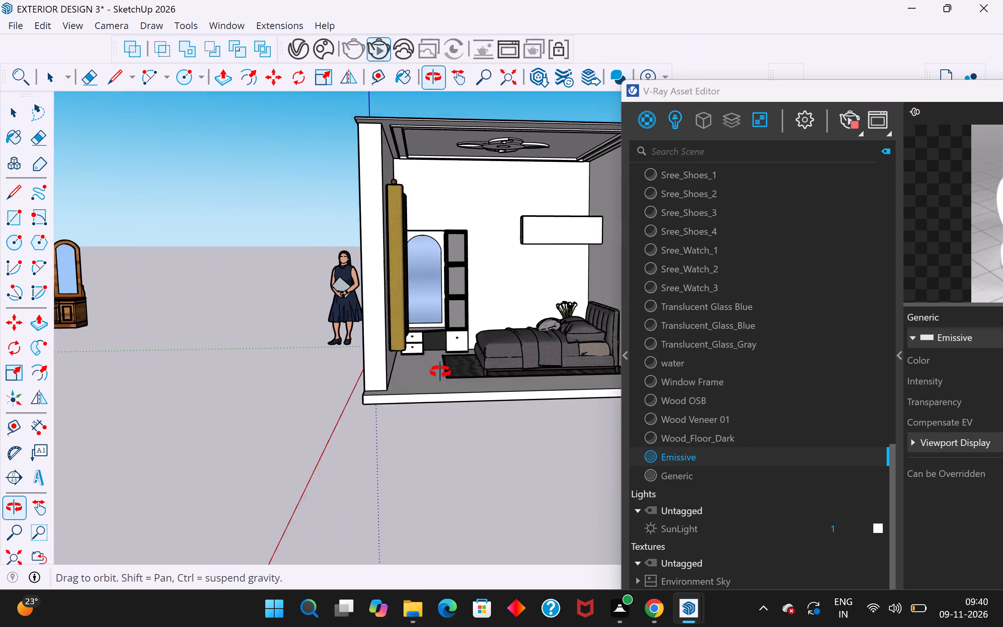
{"action": "middle_click_drag", "start_coordinate": [440, 372], "coordinate": [436, 374]}
{"action": "scroll", "coordinate": [215, 442], "scroll_direction": "down", "scroll_amount": 4}
{"action": "middle_click_drag", "start_coordinate": [459, 228], "coordinate": [456, 213]}
{"action": "scroll", "coordinate": [454, 210], "scroll_direction": "up", "scroll_amount": 8}
{"action": "middle_click_drag", "start_coordinate": [454, 210], "coordinate": [458, 165]}
{"action": "scroll", "coordinate": [446, 179], "scroll_direction": "down", "scroll_amount": 3}
{"action": "middle_click_drag", "start_coordinate": [399, 328], "coordinate": [402, 339]}
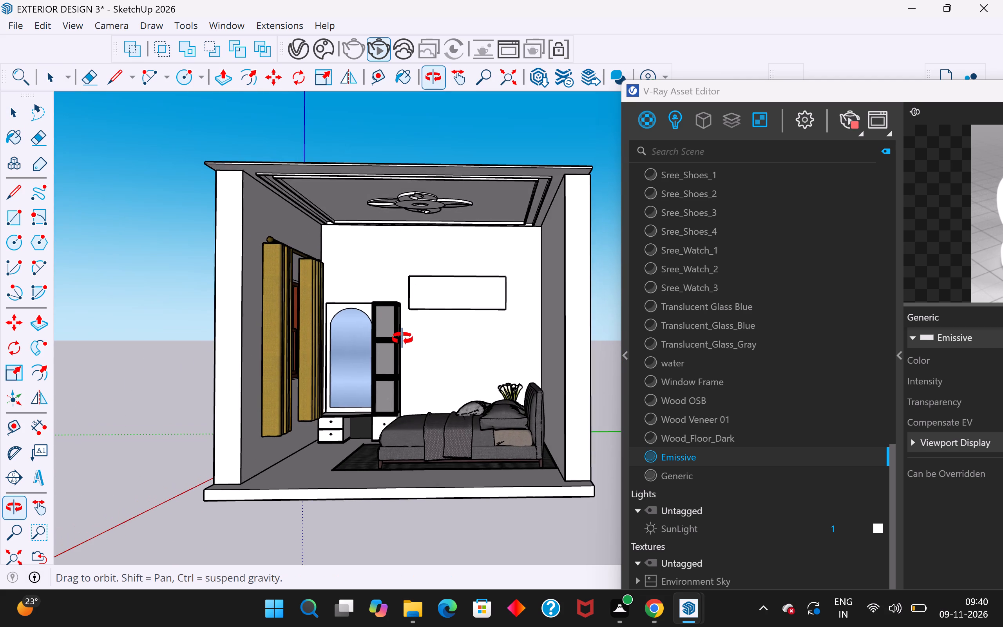
{"action": "middle_click_drag", "start_coordinate": [402, 339], "coordinate": [401, 340]}
{"action": "middle_click_drag", "start_coordinate": [435, 290], "coordinate": [504, 310]}
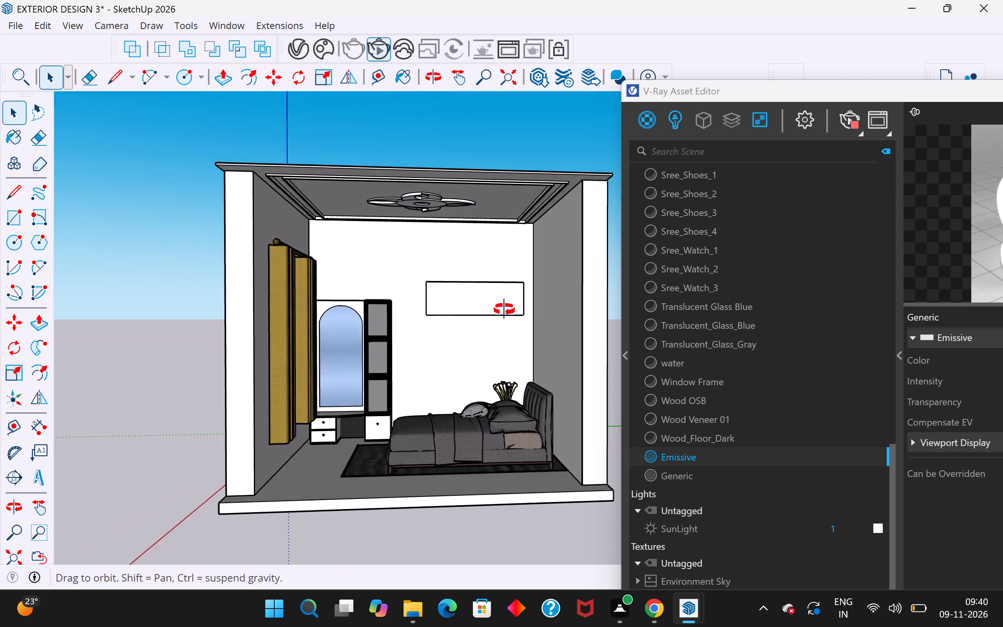
{"action": "middle_click_drag", "start_coordinate": [504, 310], "coordinate": [464, 303]}
Hide the white rectangular component mounted on the room's back wall.
{"action": "left_click", "coordinate": [467, 306]}
{"action": "right_click", "coordinate": [467, 306]}
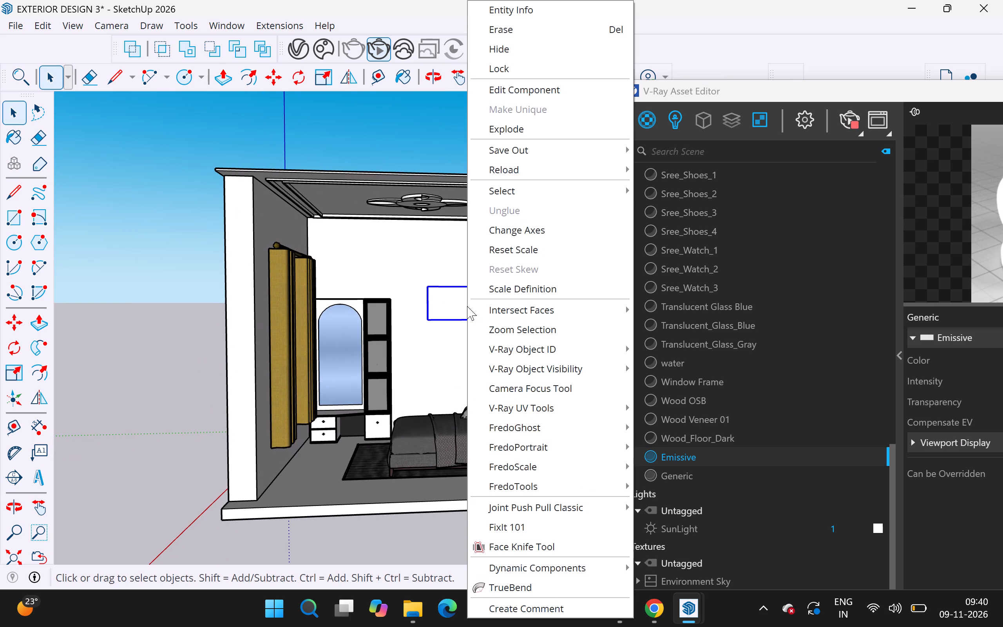
{"action": "left_click", "coordinate": [529, 48]}
{"action": "scroll", "coordinate": [464, 320], "scroll_direction": "down", "scroll_amount": 2}
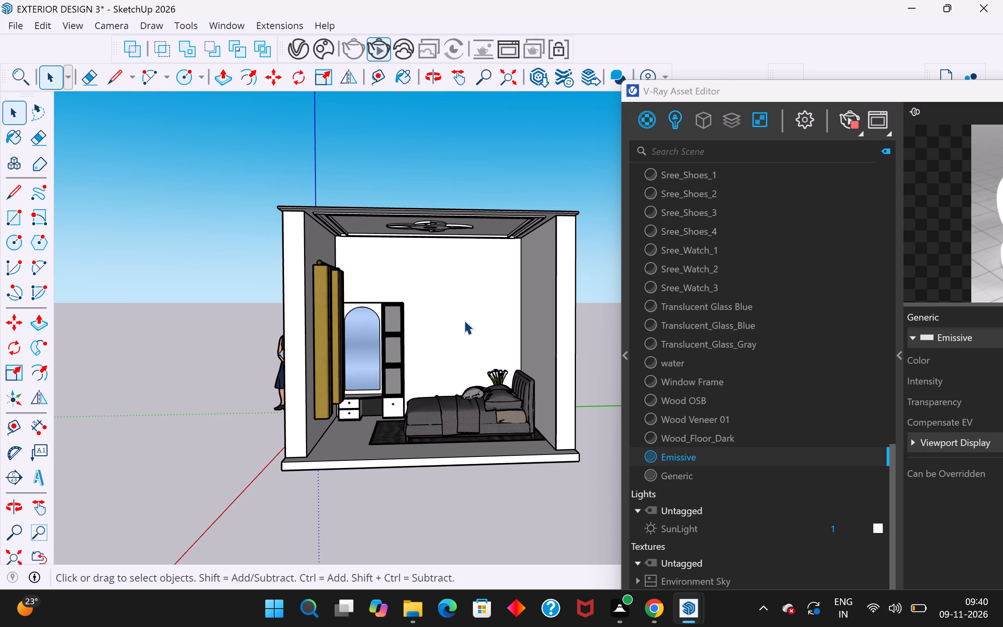
Stop the running interactive render and run a V-Ray production render of the whole bedroom through its open front, then close the frame buffer.
{"action": "middle_click_drag", "start_coordinate": [458, 323], "coordinate": [441, 326]}
{"action": "scroll", "coordinate": [441, 273], "scroll_direction": "up", "scroll_amount": 3}
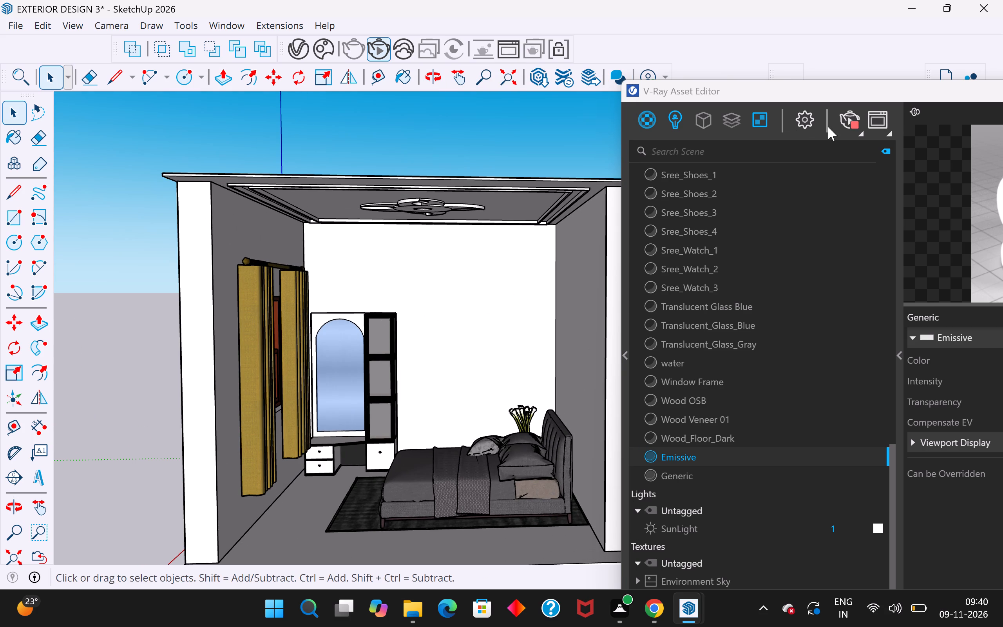
{"action": "left_click", "coordinate": [845, 123]}
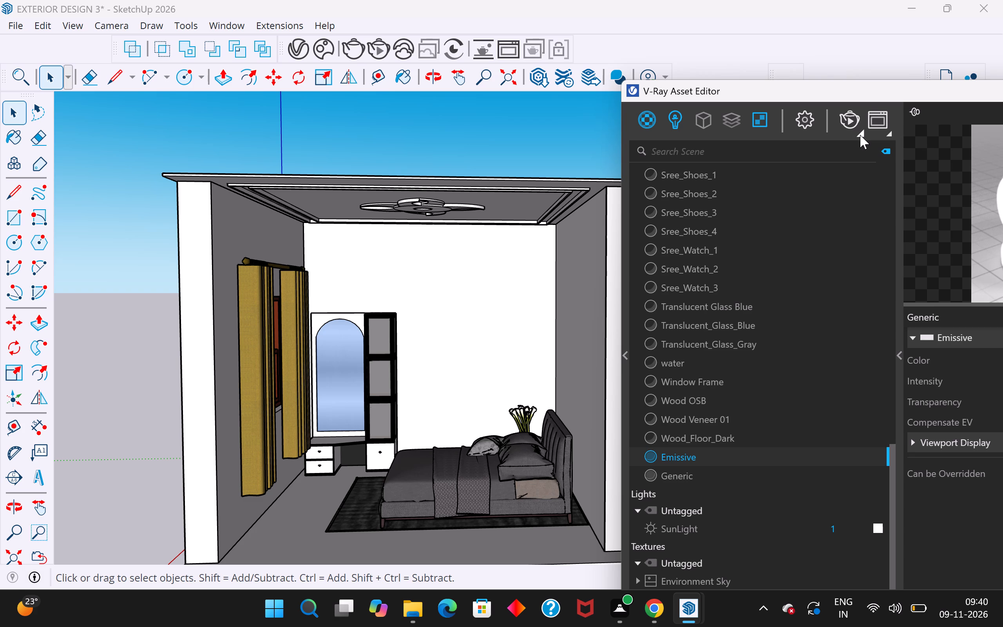
{"action": "left_click", "coordinate": [860, 135]}
{"action": "left_click", "coordinate": [844, 164]}
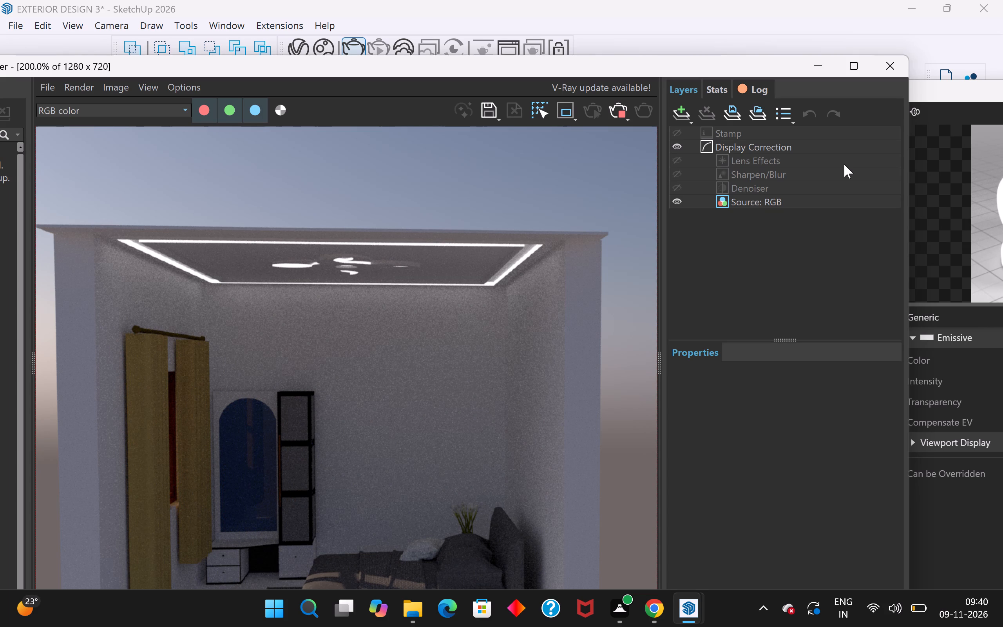
{"action": "left_click", "coordinate": [891, 60]}
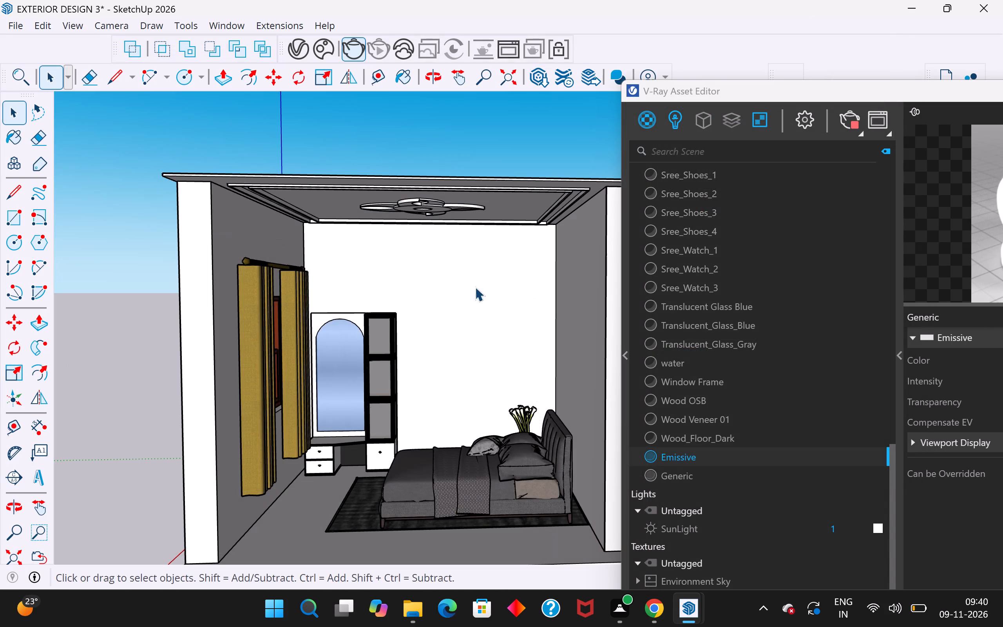
Run a V-Ray render of the bedroom ceiling from a lower angle, inspect the flower recesses up close, and close the frame buffer.
{"action": "scroll", "coordinate": [441, 270], "scroll_direction": "down", "scroll_amount": 5}
{"action": "middle_click_drag", "start_coordinate": [465, 257], "coordinate": [470, 233]}
{"action": "scroll", "coordinate": [476, 180], "scroll_direction": "up", "scroll_amount": 6}
{"action": "scroll", "coordinate": [474, 180], "scroll_direction": "down", "scroll_amount": 2}
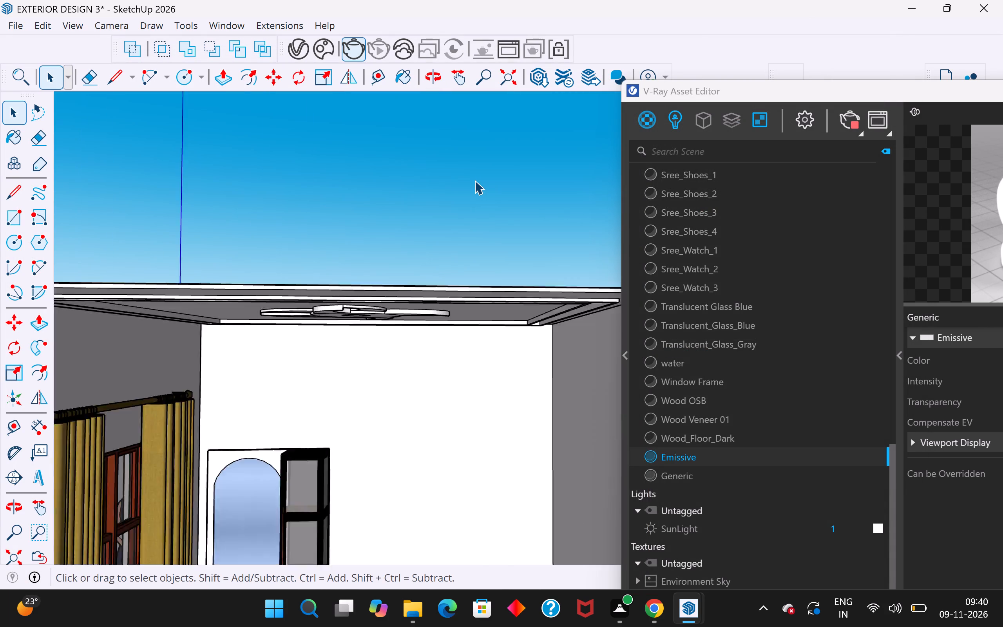
{"action": "scroll", "coordinate": [474, 180], "scroll_direction": "down", "scroll_amount": 1}
{"action": "left_click_drag", "start_coordinate": [744, 98], "coordinate": [892, 117]}
{"action": "scroll", "coordinate": [623, 275], "scroll_direction": "down", "scroll_amount": 2}
{"action": "scroll", "coordinate": [499, 260], "scroll_direction": "up", "scroll_amount": 3}
{"action": "middle_click_drag", "start_coordinate": [508, 259], "coordinate": [501, 211]}
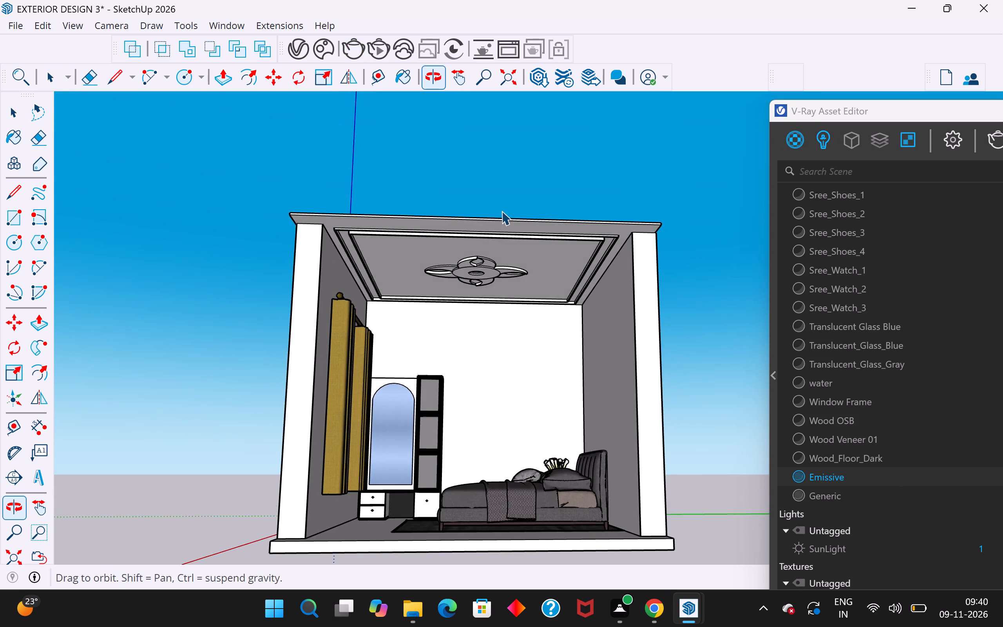
{"action": "scroll", "coordinate": [498, 207], "scroll_direction": "up", "scroll_amount": 1}
{"action": "scroll", "coordinate": [732, 231], "scroll_direction": "up", "scroll_amount": 1}
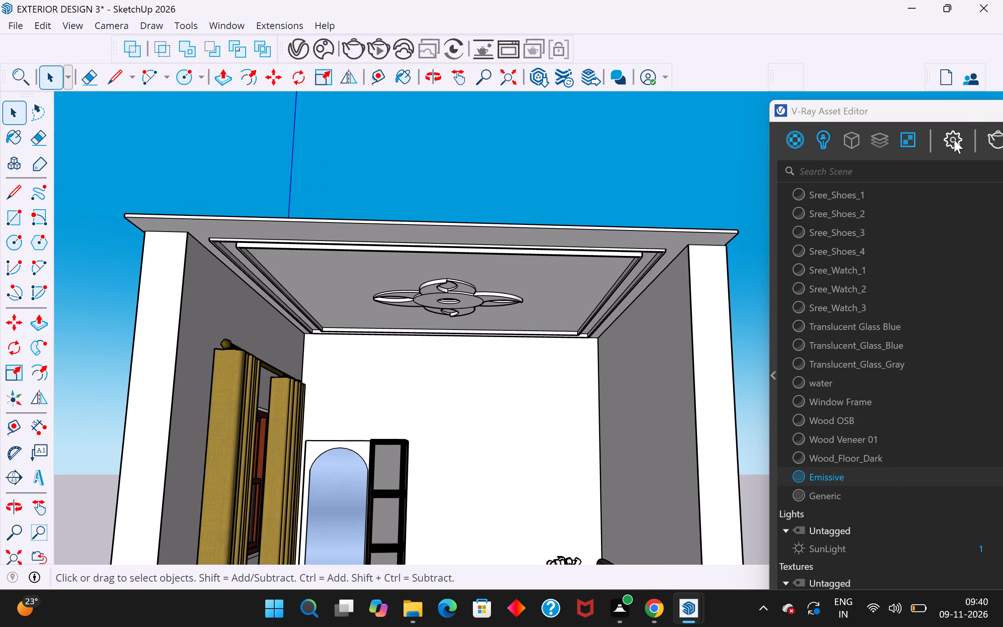
{"action": "left_click_drag", "start_coordinate": [969, 109], "coordinate": [940, 101]}
{"action": "left_click", "coordinate": [972, 130]}
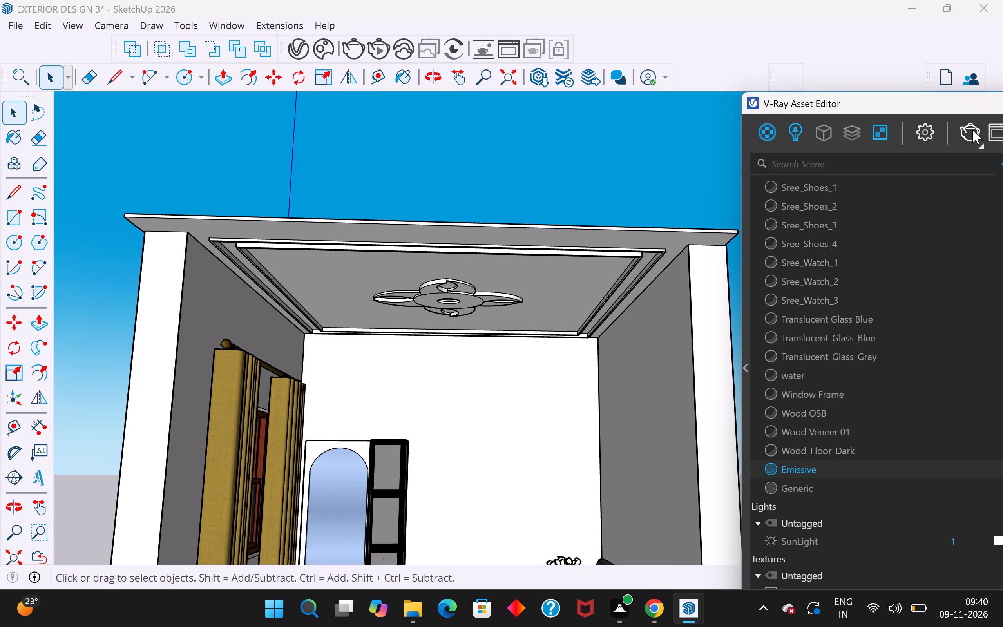
{"action": "left_click", "coordinate": [983, 149]}
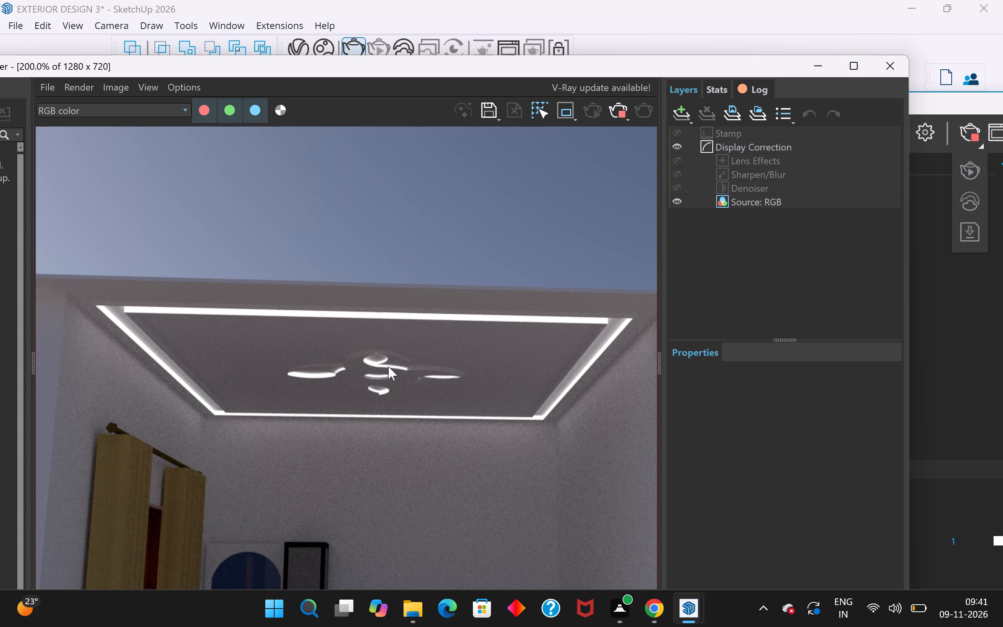
{"action": "scroll", "coordinate": [402, 384], "scroll_direction": "up", "scroll_amount": 1}
{"action": "middle_click_drag", "start_coordinate": [403, 379], "coordinate": [392, 351]}
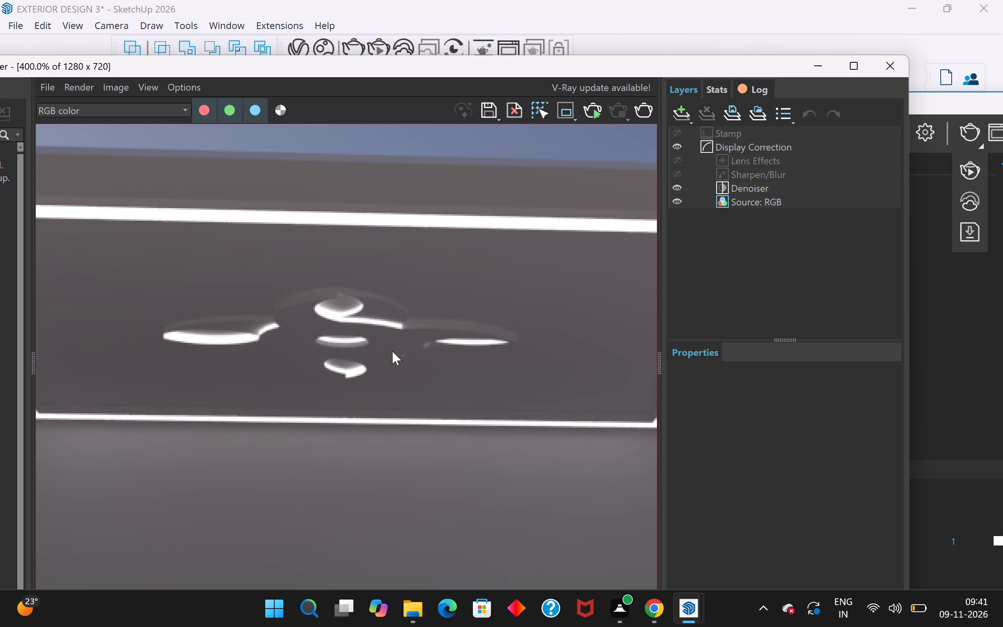
{"action": "left_click", "coordinate": [888, 67]}
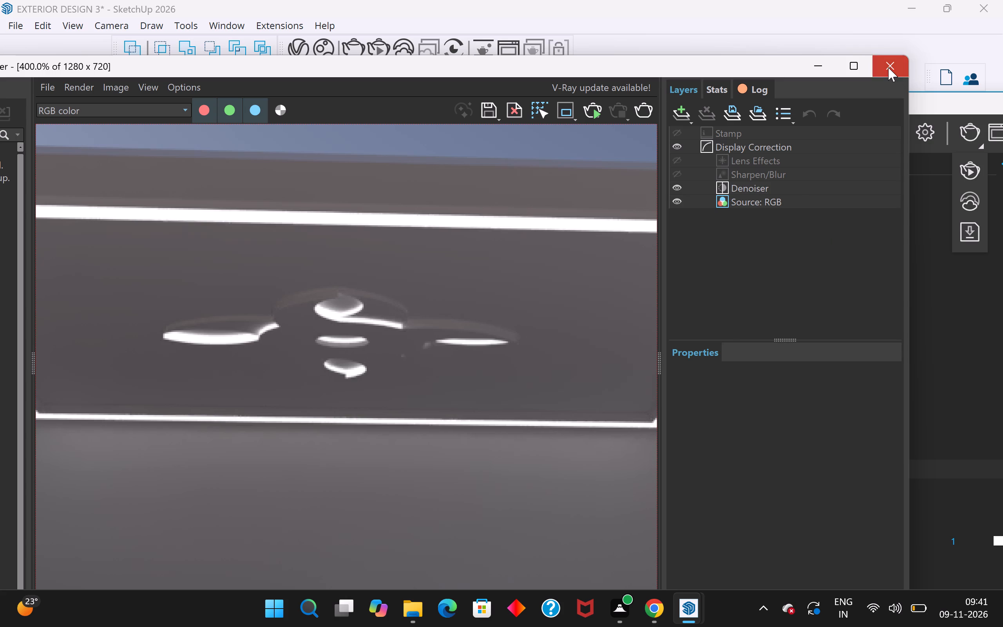
Run an interactive V-Ray render of the ceiling flower and cove from below, inspect it, and close the frame buffer.
{"action": "scroll", "coordinate": [506, 261], "scroll_direction": "up", "scroll_amount": 1}
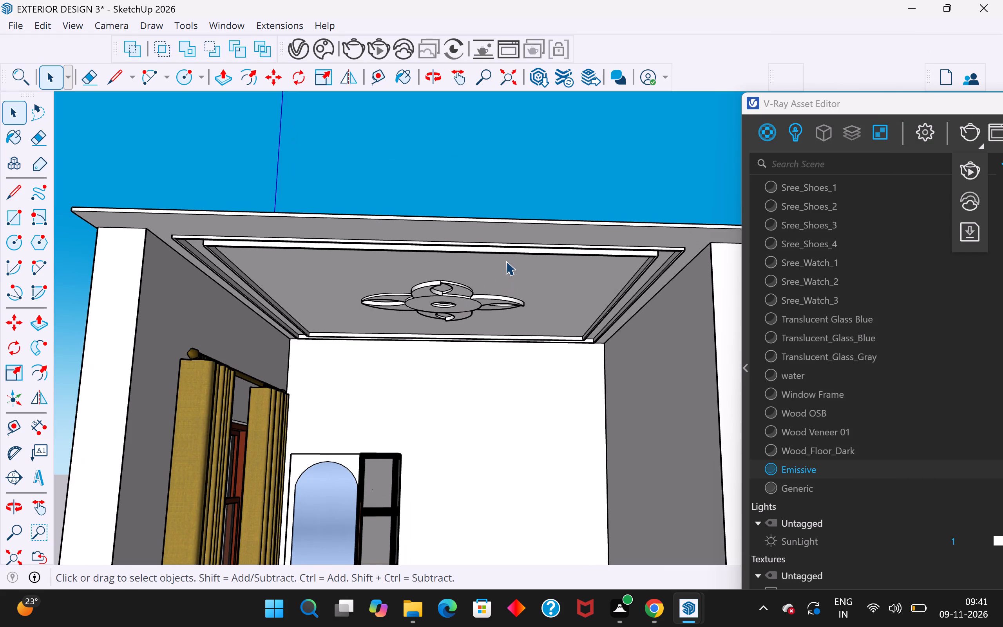
{"action": "scroll", "coordinate": [506, 261], "scroll_direction": "up", "scroll_amount": 2}
{"action": "middle_click_drag", "start_coordinate": [435, 281], "coordinate": [418, 203]}
{"action": "scroll", "coordinate": [418, 203], "scroll_direction": "up", "scroll_amount": 5}
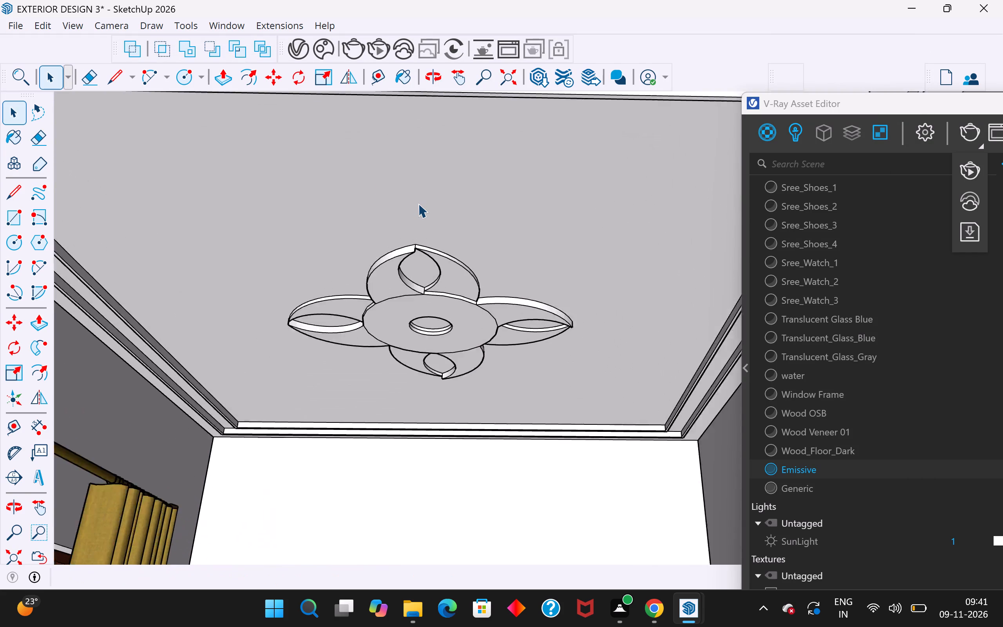
{"action": "scroll", "coordinate": [418, 203], "scroll_direction": "up", "scroll_amount": 2}
{"action": "middle_click_drag", "start_coordinate": [422, 214], "coordinate": [420, 137]}
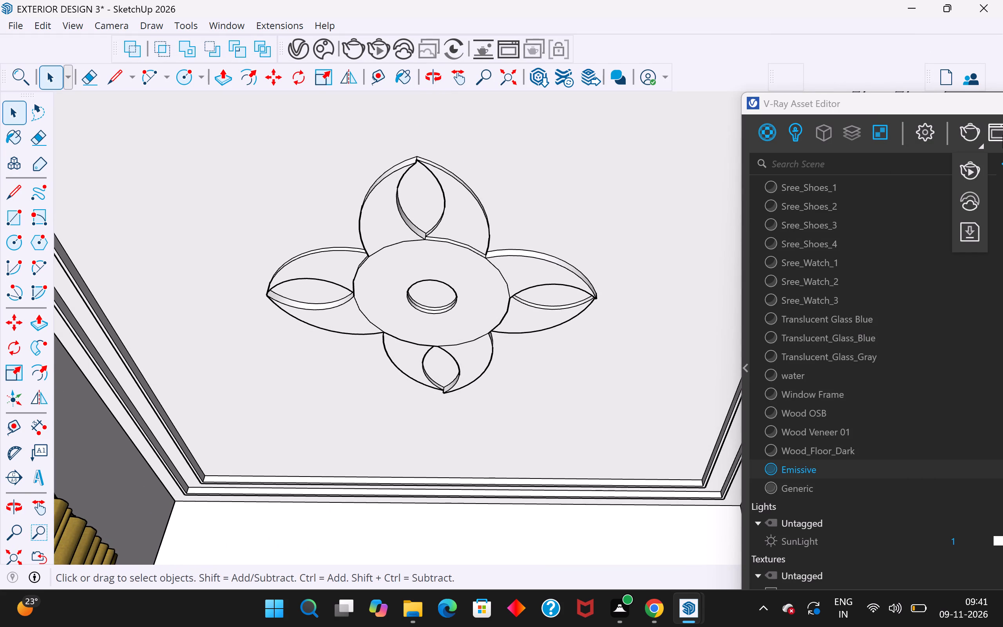
{"action": "left_click", "coordinate": [972, 169]}
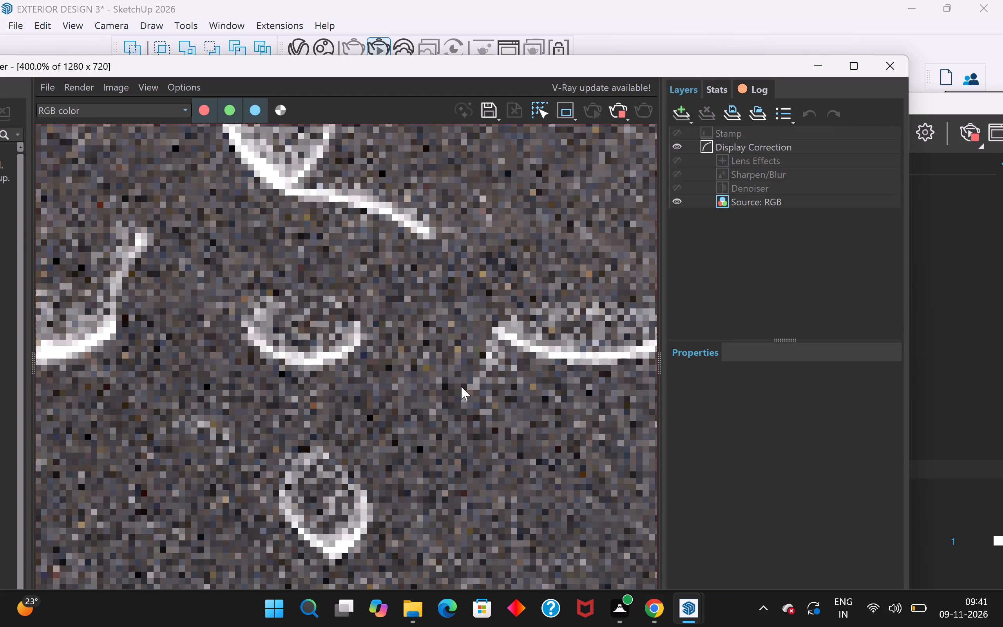
{"action": "scroll", "coordinate": [461, 386], "scroll_direction": "down", "scroll_amount": 2}
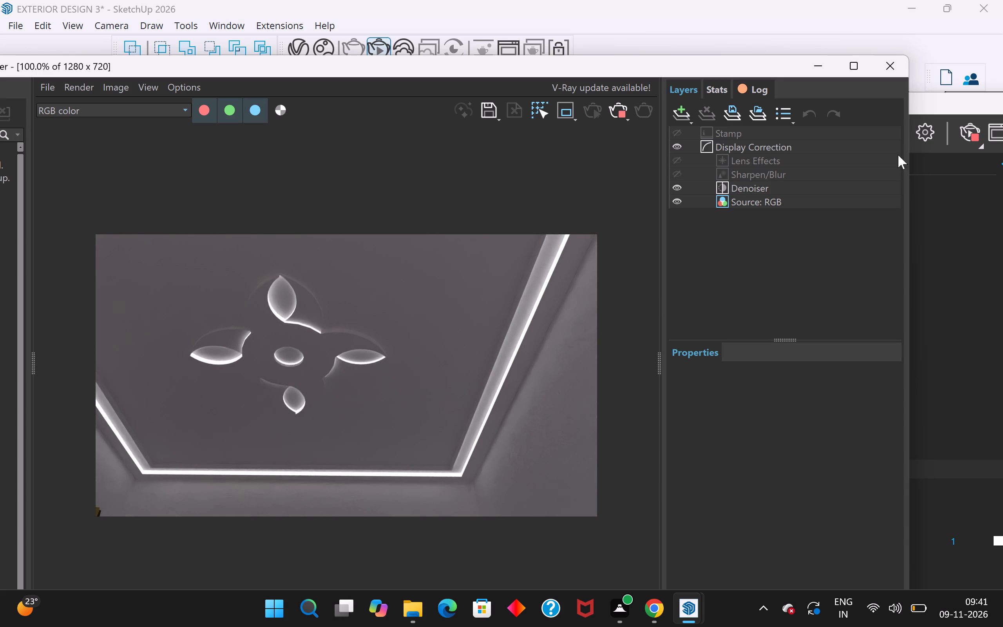
{"action": "left_click", "coordinate": [885, 66]}
Frame the ceiling flower close up from below, stop the interactive render, and start a V-Ray production render of it.
{"action": "scroll", "coordinate": [591, 291], "scroll_direction": "down", "scroll_amount": 3}
{"action": "scroll", "coordinate": [454, 319], "scroll_direction": "down", "scroll_amount": 4}
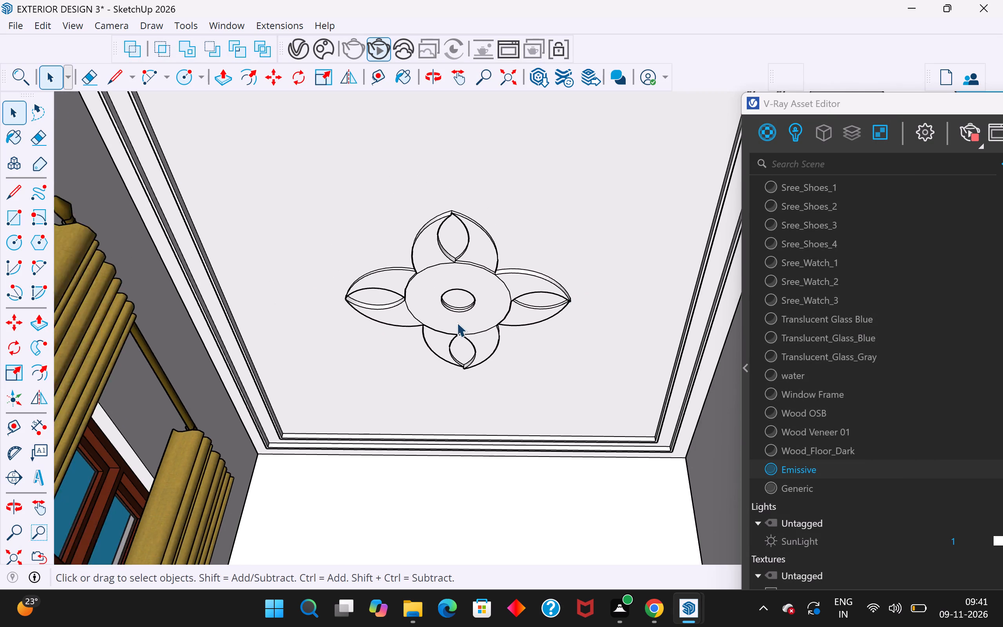
{"action": "scroll", "coordinate": [355, 158], "scroll_direction": "up", "scroll_amount": 4}
{"action": "scroll", "coordinate": [511, 225], "scroll_direction": "up", "scroll_amount": 2}
{"action": "middle_click_drag", "start_coordinate": [532, 301], "coordinate": [517, 261]}
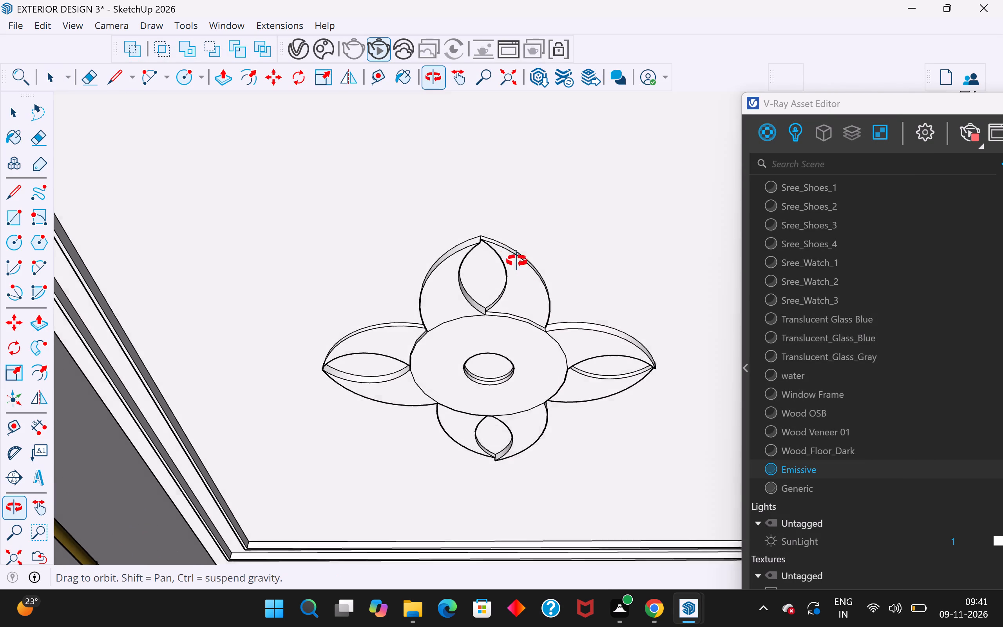
{"action": "middle_click_drag", "start_coordinate": [517, 261], "coordinate": [505, 229]}
{"action": "scroll", "coordinate": [505, 240], "scroll_direction": "up", "scroll_amount": 1}
{"action": "scroll", "coordinate": [501, 372], "scroll_direction": "down", "scroll_amount": 4}
{"action": "middle_click_drag", "start_coordinate": [503, 282], "coordinate": [509, 283]}
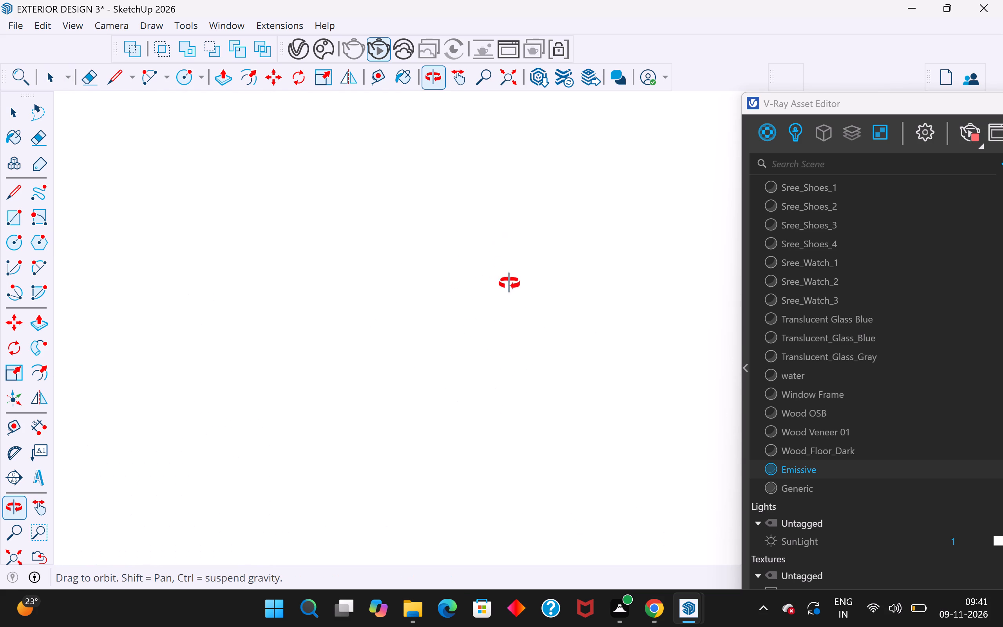
{"action": "middle_click_drag", "start_coordinate": [509, 283], "coordinate": [512, 294]}
{"action": "scroll", "coordinate": [503, 260], "scroll_direction": "up", "scroll_amount": 3}
{"action": "middle_click_drag", "start_coordinate": [508, 252], "coordinate": [527, 234]}
{"action": "left_click", "coordinate": [968, 134]}
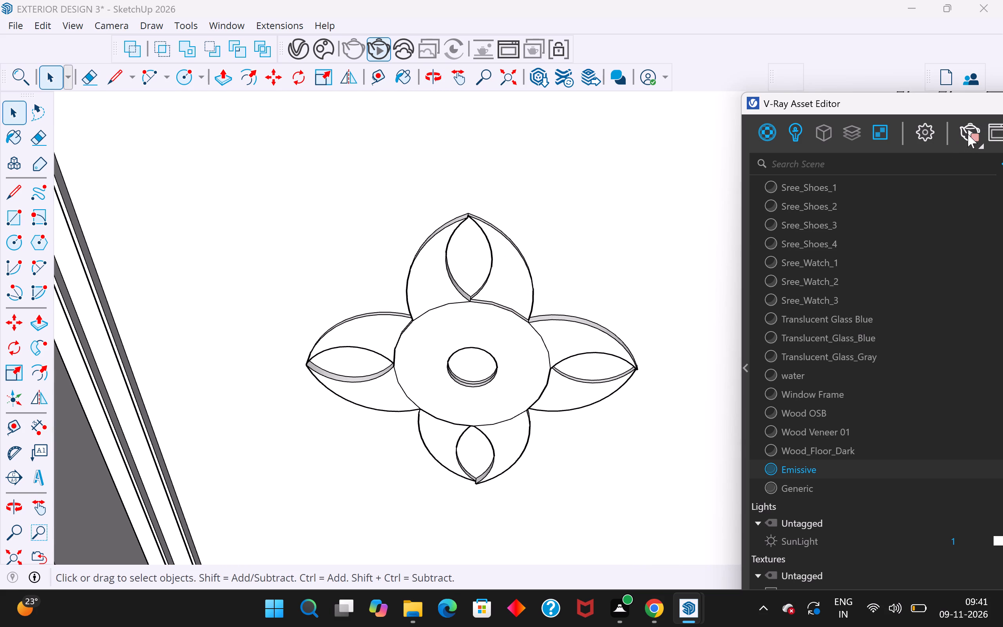
{"action": "left_click", "coordinate": [981, 149]}
{"action": "left_click", "coordinate": [971, 172]}
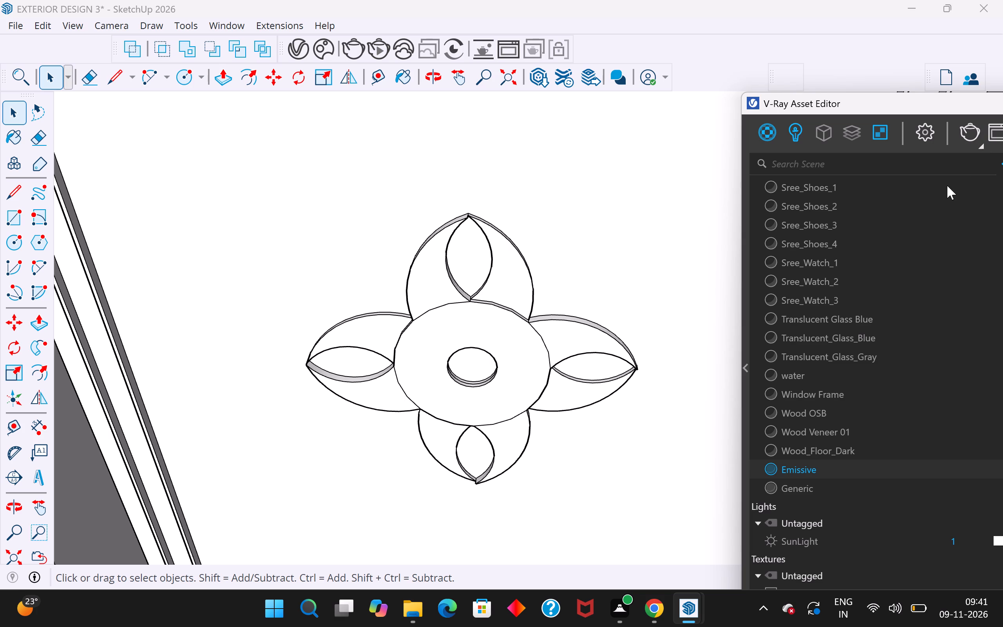
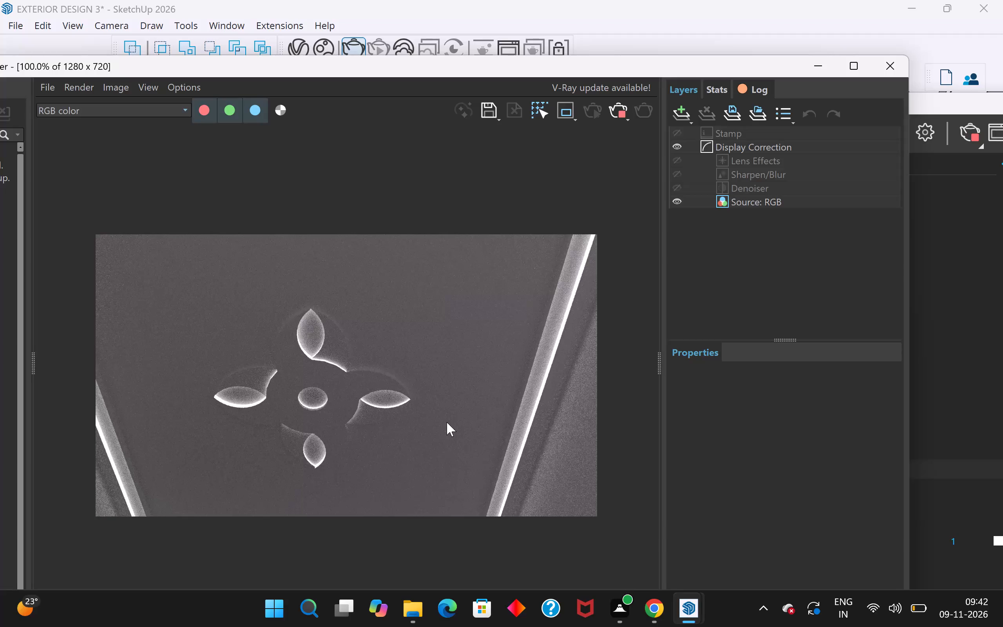
Close the V-Ray frame buffer and examine the whole bedroom model from its open front and from above.
{"action": "left_click", "coordinate": [897, 63]}
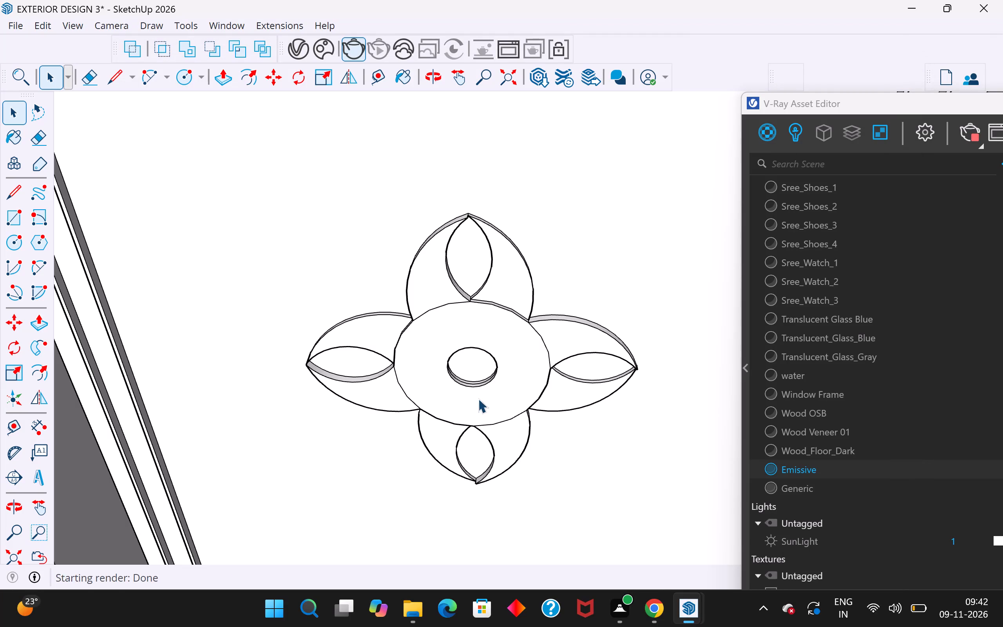
{"action": "scroll", "coordinate": [436, 403], "scroll_direction": "down", "scroll_amount": 16}
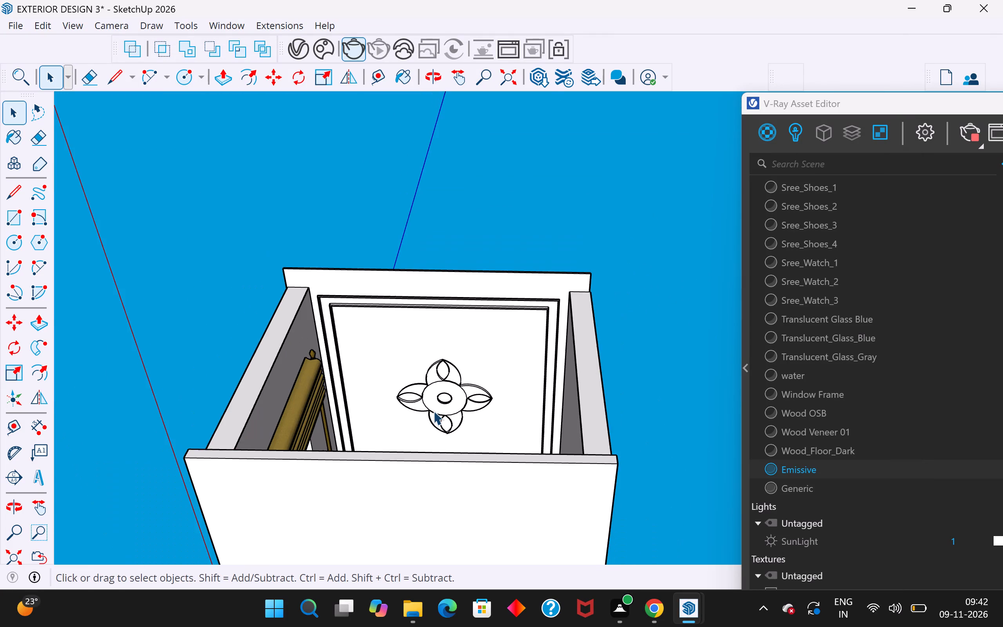
{"action": "middle_click_drag", "start_coordinate": [433, 411], "coordinate": [441, 543]}
{"action": "scroll", "coordinate": [432, 330], "scroll_direction": "down", "scroll_amount": 3}
{"action": "middle_click_drag", "start_coordinate": [432, 330], "coordinate": [435, 481]}
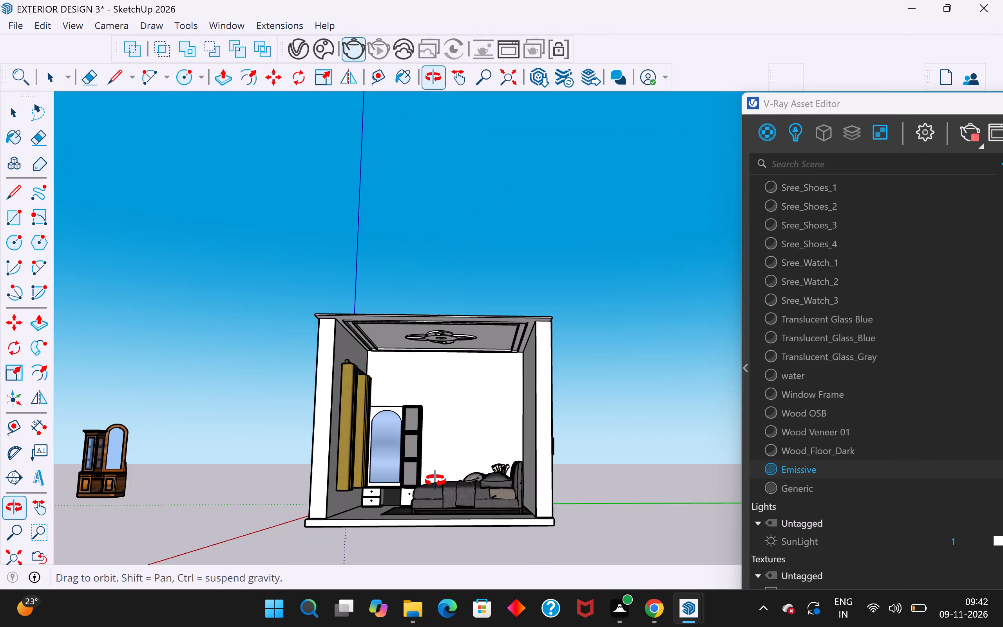
{"action": "middle_click_drag", "start_coordinate": [435, 481], "coordinate": [435, 493]}
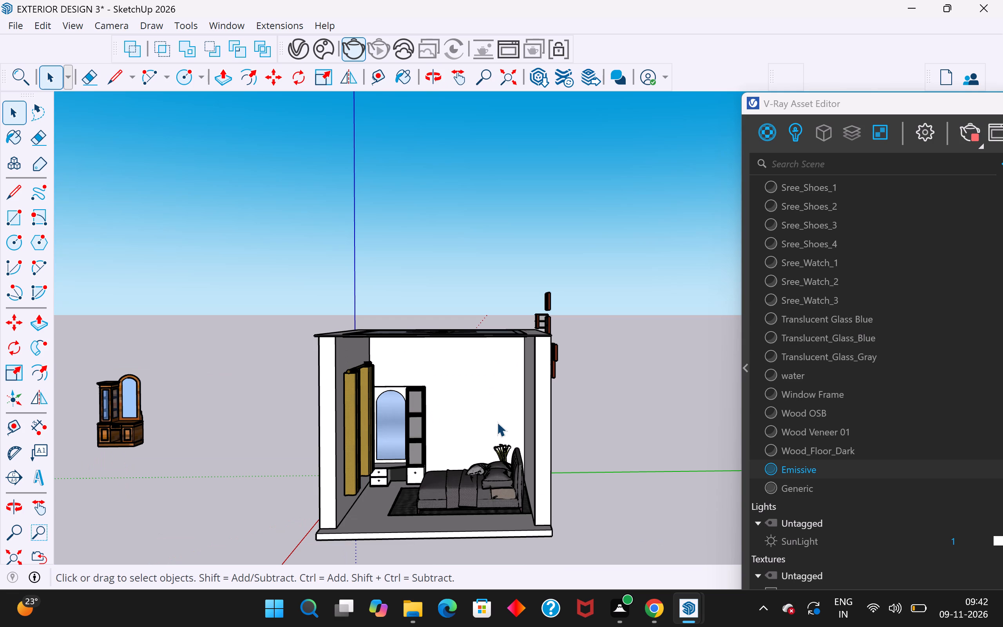
{"action": "scroll", "coordinate": [497, 422], "scroll_direction": "up", "scroll_amount": 1}
{"action": "scroll", "coordinate": [497, 422], "scroll_direction": "down", "scroll_amount": 3}
{"action": "scroll", "coordinate": [416, 312], "scroll_direction": "down", "scroll_amount": 3}
{"action": "middle_click_drag", "start_coordinate": [416, 312], "coordinate": [420, 379]}
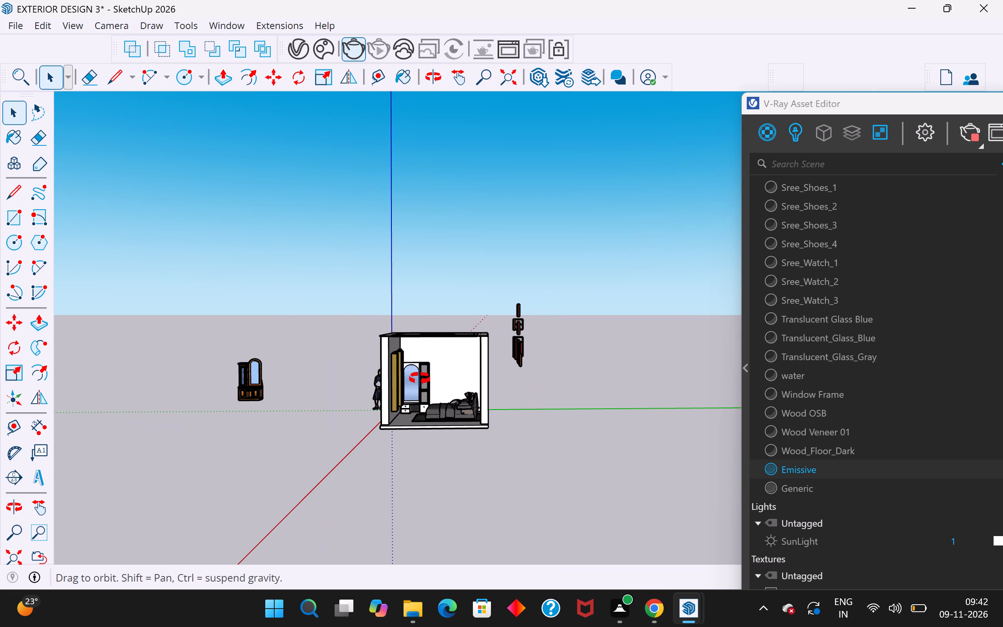
{"action": "middle_click_drag", "start_coordinate": [420, 379], "coordinate": [426, 487]}
{"action": "scroll", "coordinate": [431, 356], "scroll_direction": "down", "scroll_amount": 4}
{"action": "middle_click_drag", "start_coordinate": [427, 388], "coordinate": [429, 421]}
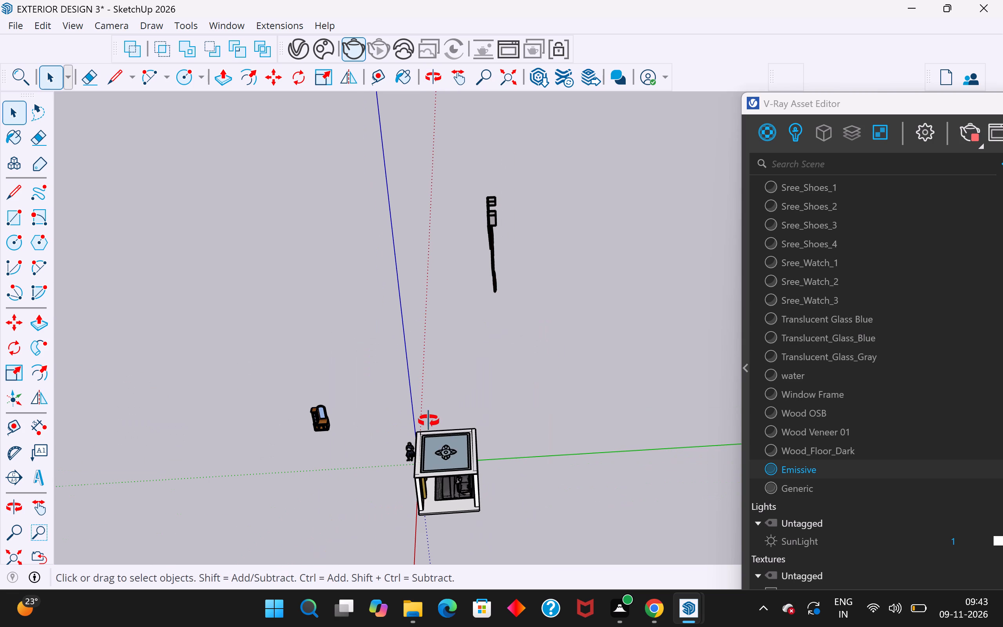
{"action": "middle_click_drag", "start_coordinate": [429, 421], "coordinate": [432, 438]}
{"action": "scroll", "coordinate": [485, 536], "scroll_direction": "up", "scroll_amount": 12}
{"action": "scroll", "coordinate": [461, 484], "scroll_direction": "up", "scroll_amount": 5}
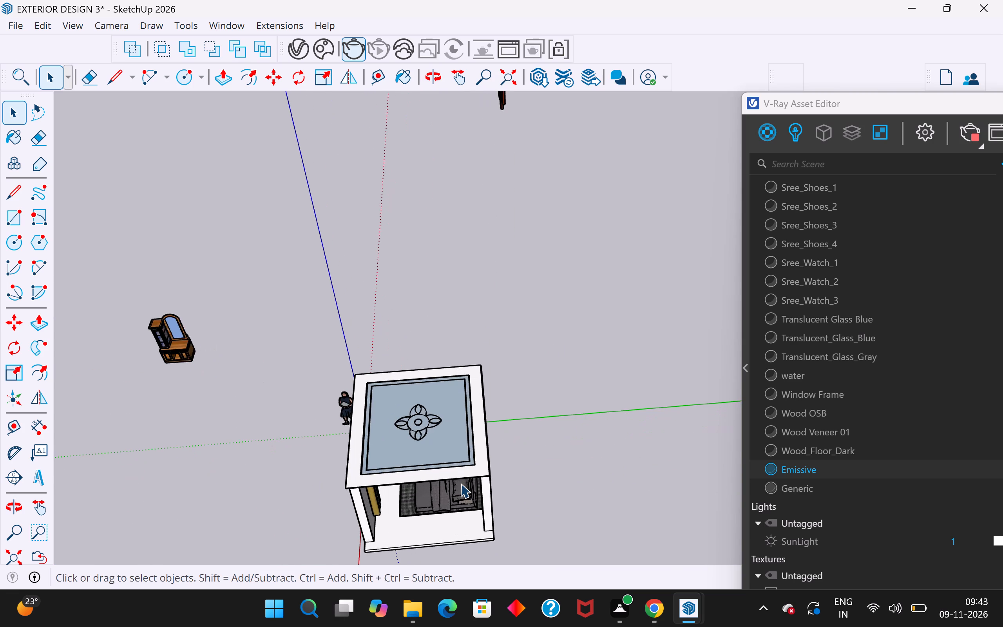
{"action": "scroll", "coordinate": [461, 484], "scroll_direction": "up", "scroll_amount": 3}
{"action": "scroll", "coordinate": [461, 484], "scroll_direction": "down", "scroll_amount": 4}
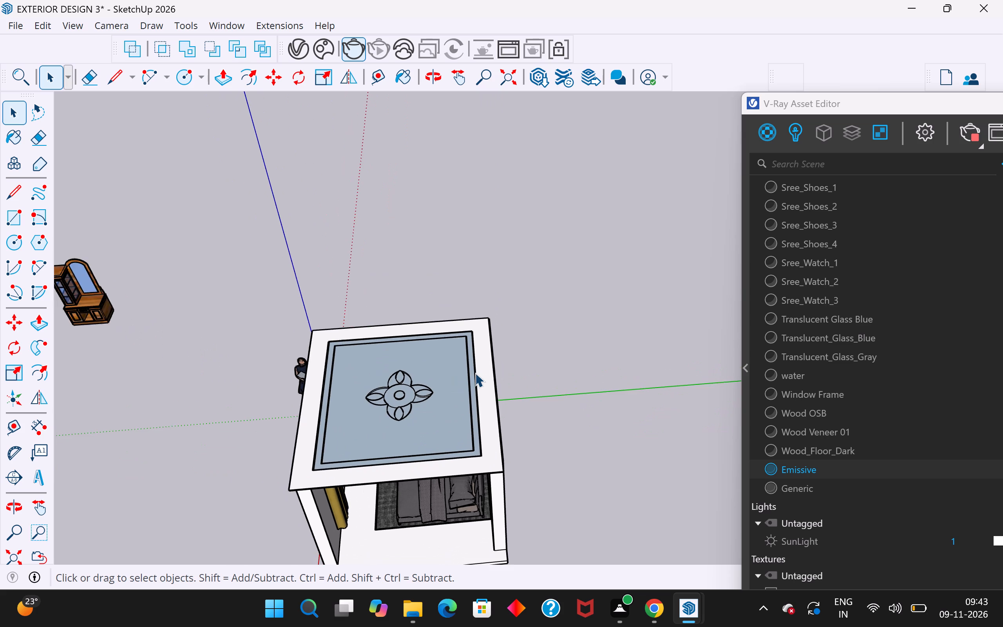
{"action": "scroll", "coordinate": [475, 364], "scroll_direction": "down", "scroll_amount": 4}
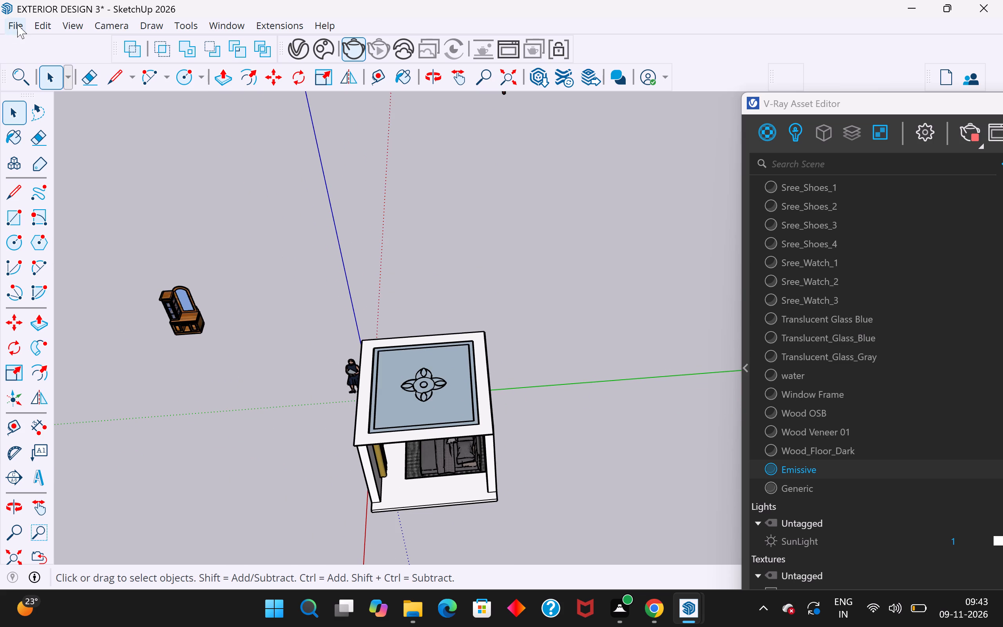
Unhide the bedroom's hidden front wall and door, and clear the selection of the ceiling panel.
{"action": "left_click", "coordinate": [17, 24]}
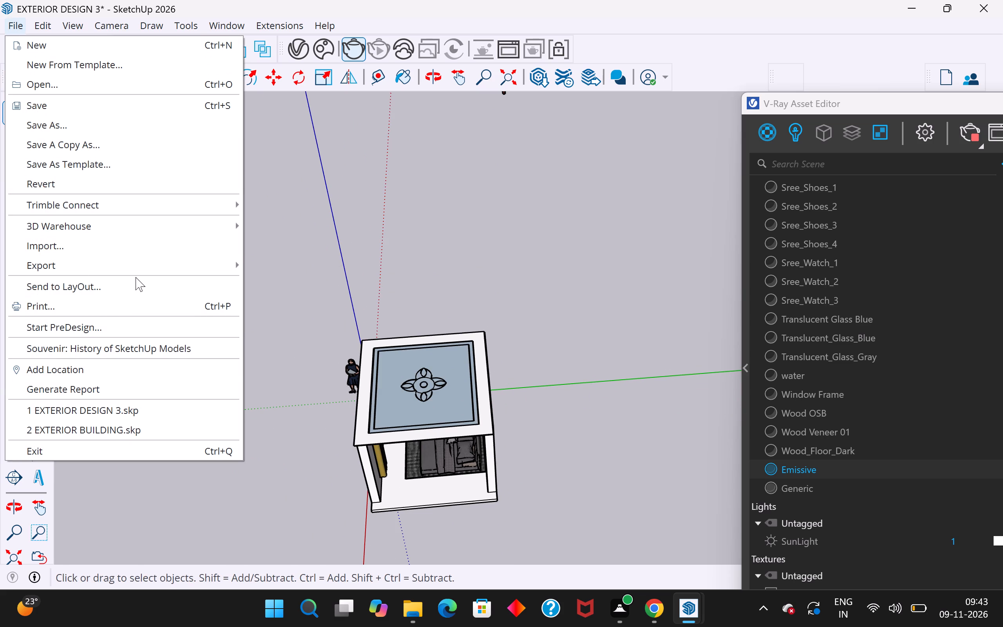
{"action": "left_click", "coordinate": [482, 413]}
{"action": "scroll", "coordinate": [485, 421], "scroll_direction": "up", "scroll_amount": 4}
{"action": "middle_click_drag", "start_coordinate": [525, 378], "coordinate": [447, 314]}
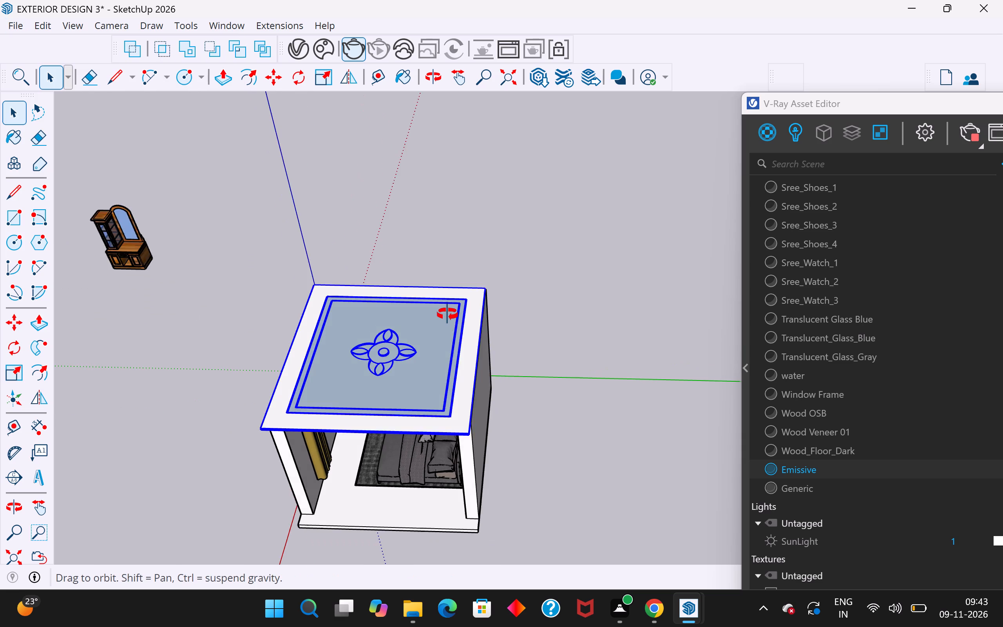
{"action": "middle_click_drag", "start_coordinate": [447, 314], "coordinate": [540, 250]}
{"action": "scroll", "coordinate": [331, 299], "scroll_direction": "up", "scroll_amount": 3}
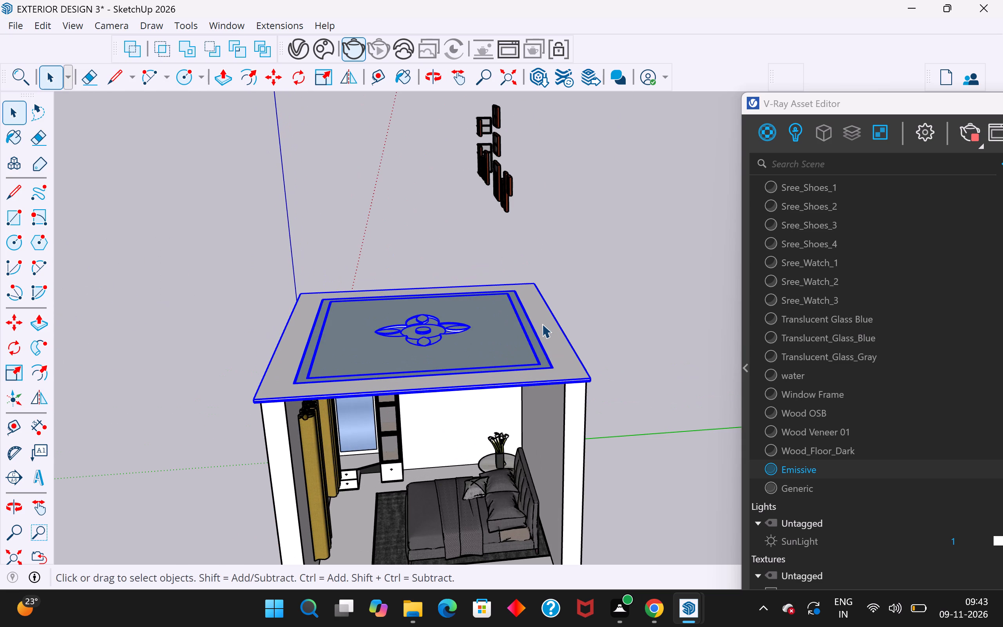
{"action": "scroll", "coordinate": [395, 317], "scroll_direction": "down", "scroll_amount": 3}
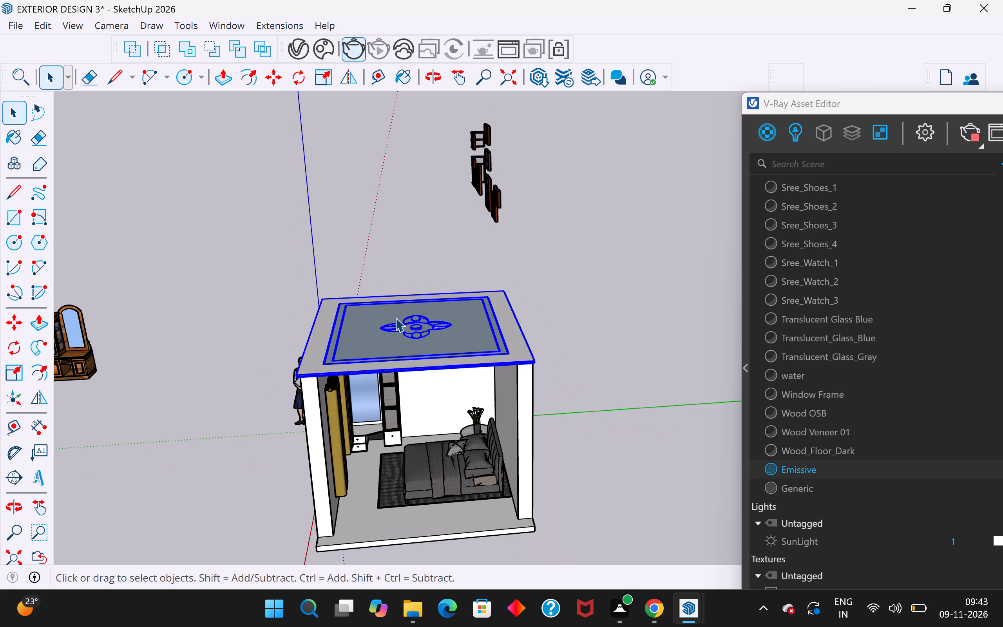
{"action": "scroll", "coordinate": [395, 317], "scroll_direction": "down", "scroll_amount": 4}
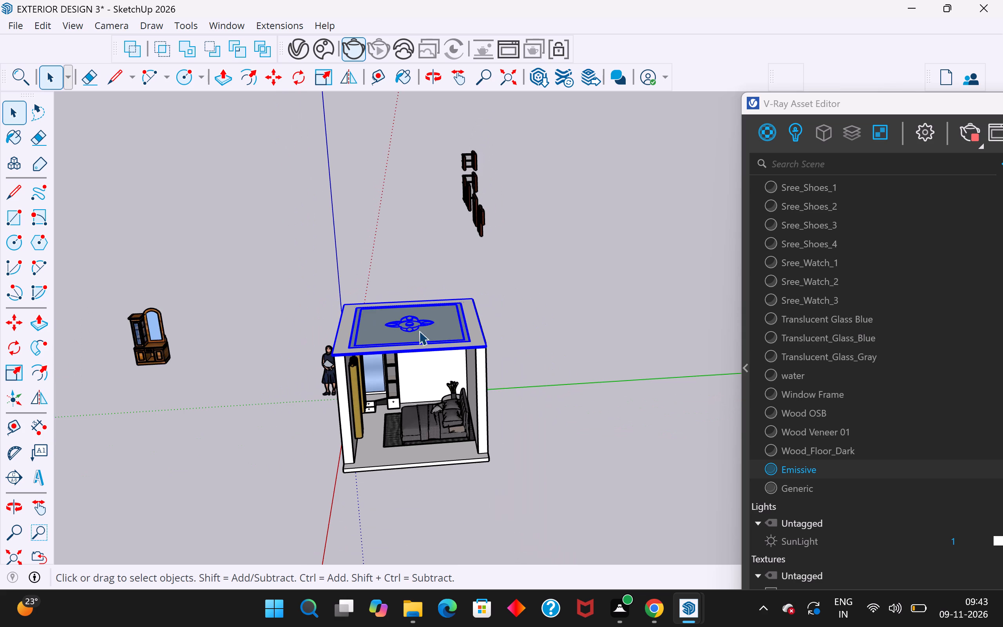
{"action": "middle_click_drag", "start_coordinate": [570, 381], "coordinate": [535, 412]}
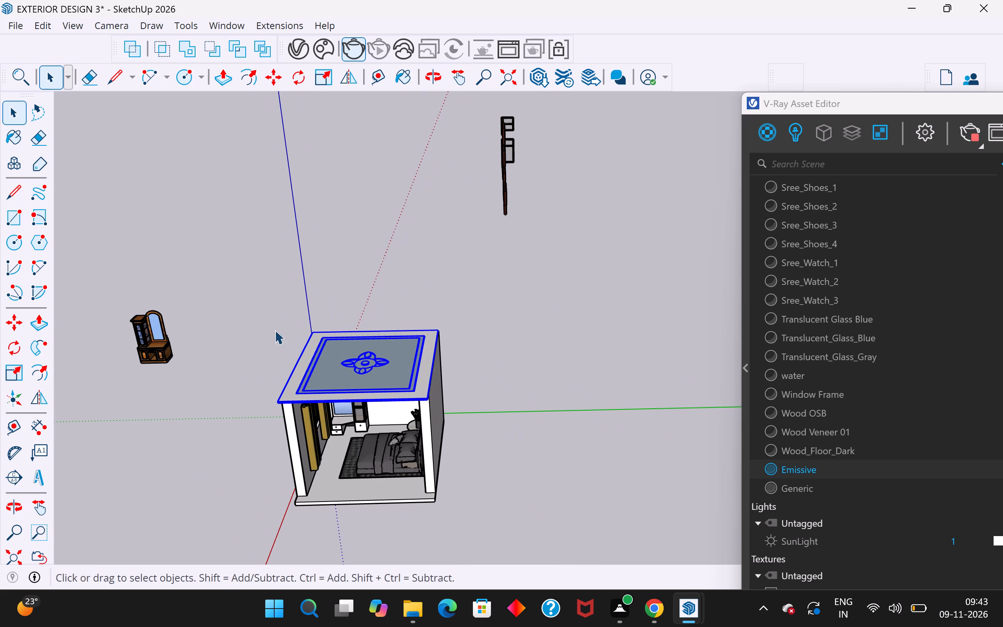
{"action": "left_click", "coordinate": [43, 26]}
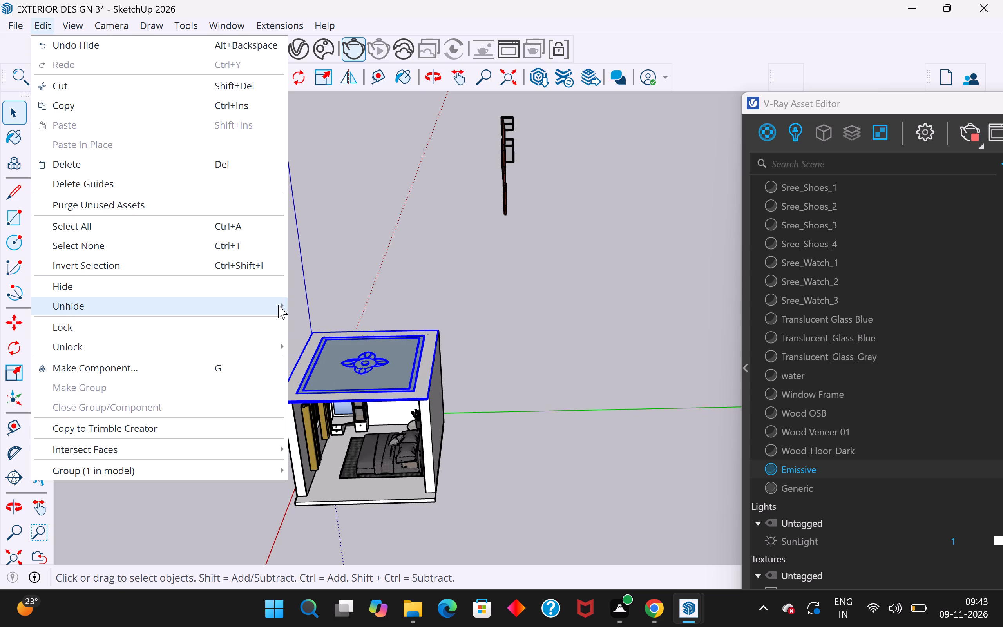
{"action": "left_click", "coordinate": [335, 346]}
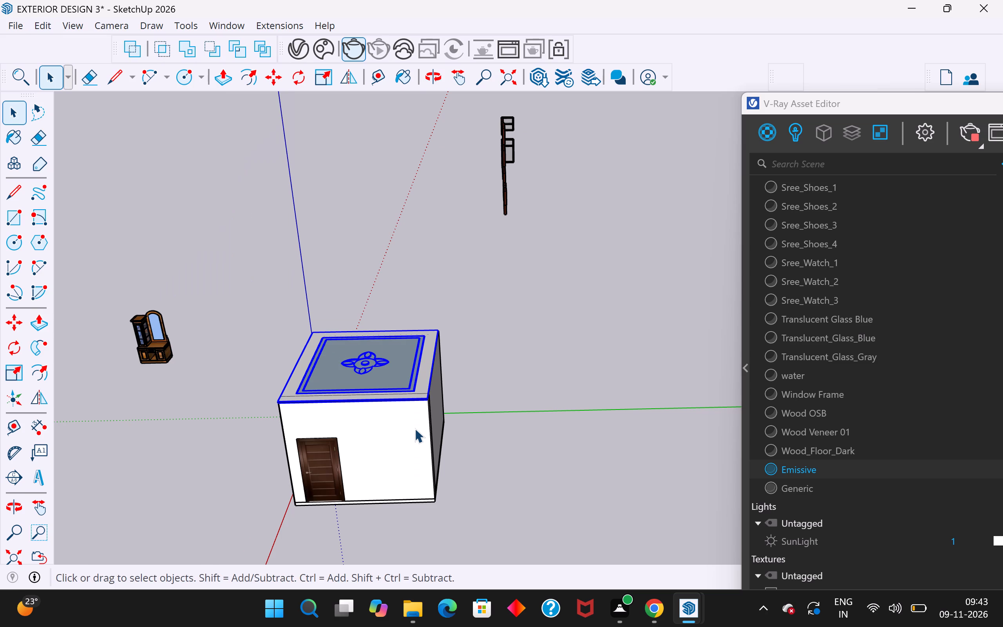
{"action": "left_click", "coordinate": [538, 436]}
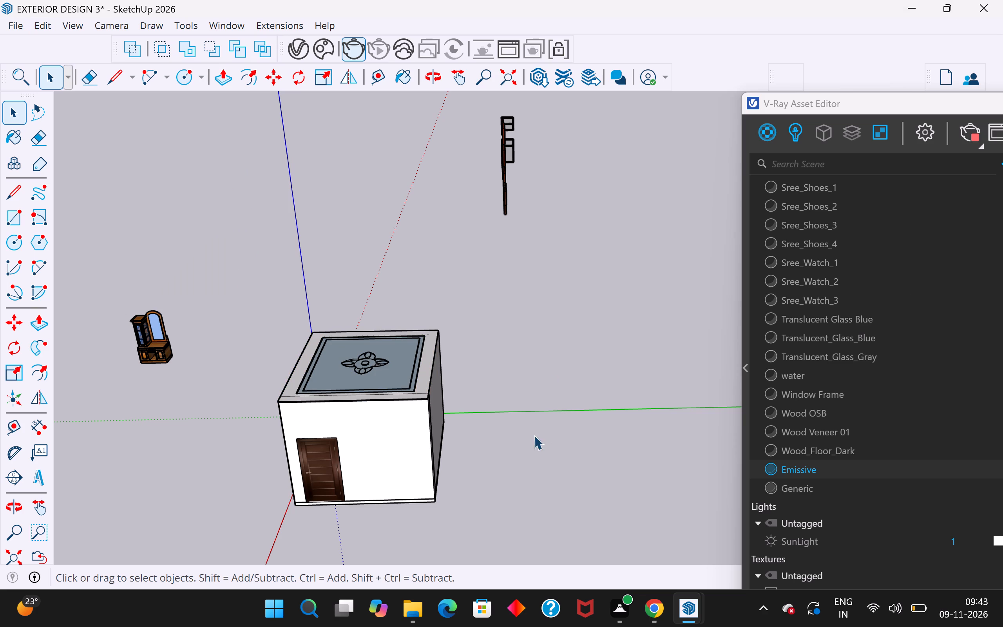
{"action": "left_click", "coordinate": [516, 440]}
Move the V-Ray Asset Editor clear of the window edge and close it.
{"action": "scroll", "coordinate": [495, 395], "scroll_direction": "down", "scroll_amount": 5}
{"action": "left_click_drag", "start_coordinate": [959, 99], "coordinate": [794, 98]}
{"action": "scroll", "coordinate": [417, 474], "scroll_direction": "up", "scroll_amount": 3}
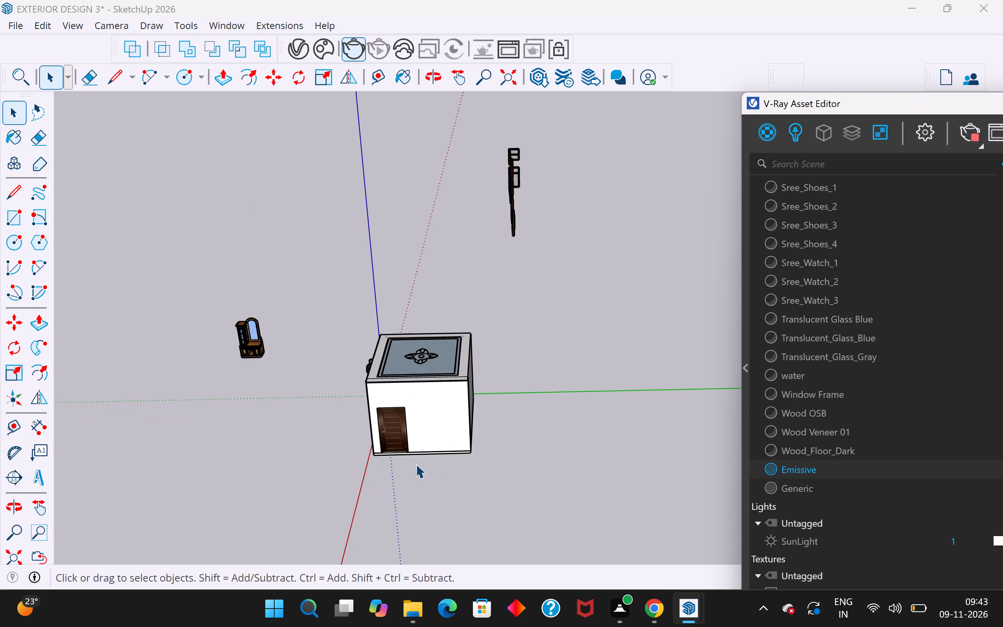
{"action": "scroll", "coordinate": [416, 464], "scroll_direction": "up", "scroll_amount": 1}
{"action": "left_click_drag", "start_coordinate": [936, 104], "coordinate": [744, 104]}
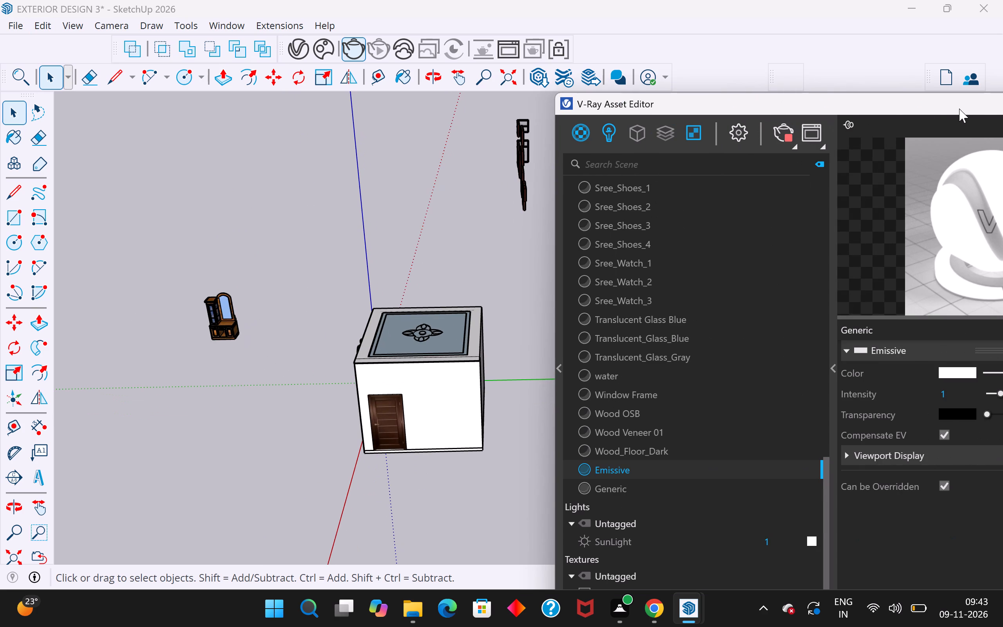
{"action": "left_click_drag", "start_coordinate": [951, 105], "coordinate": [776, 109]}
{"action": "left_click", "coordinate": [1000, 107]}
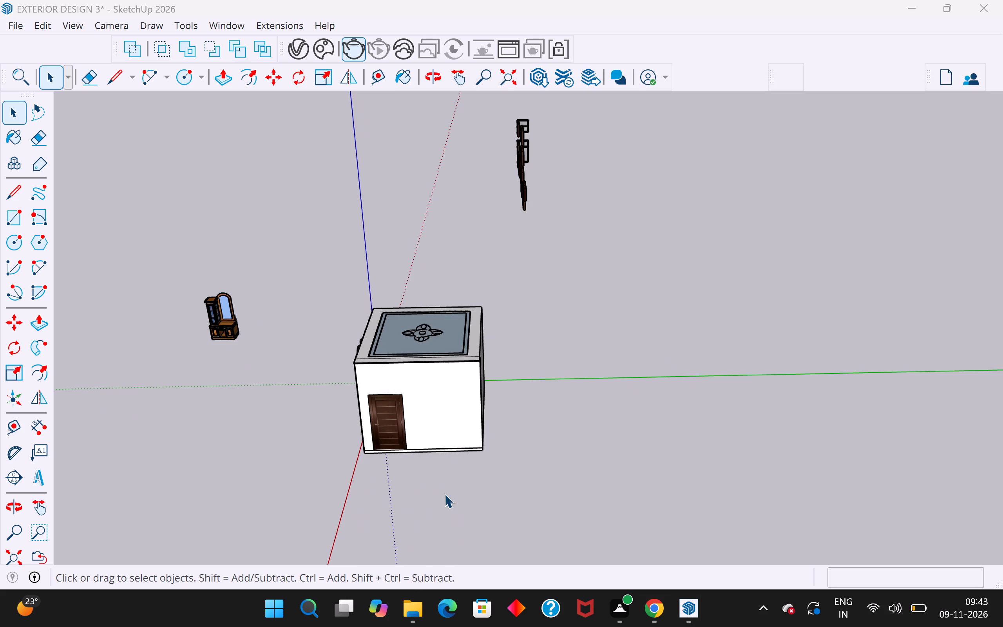
Examine the enclosed room's exterior, including the front door, side window and ceiling panel, from several angles.
{"action": "scroll", "coordinate": [387, 478], "scroll_direction": "up", "scroll_amount": 4}
{"action": "middle_click_drag", "start_coordinate": [381, 444], "coordinate": [604, 371]}
{"action": "scroll", "coordinate": [622, 346], "scroll_direction": "up", "scroll_amount": 4}
{"action": "middle_click_drag", "start_coordinate": [614, 344], "coordinate": [552, 373]}
{"action": "scroll", "coordinate": [552, 373], "scroll_direction": "down", "scroll_amount": 2}
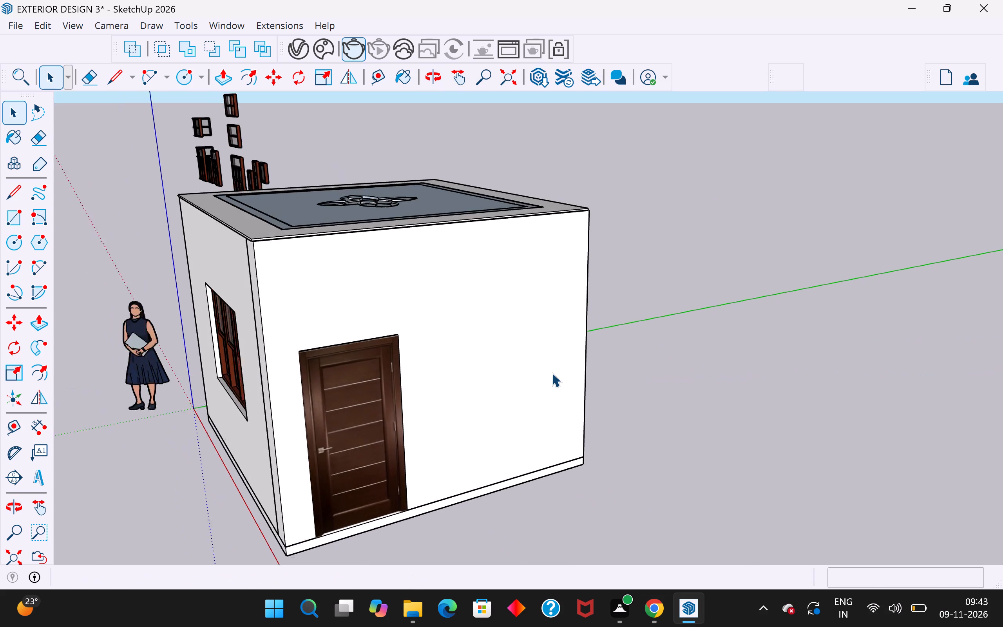
{"action": "scroll", "coordinate": [552, 373], "scroll_direction": "down", "scroll_amount": 3}
{"action": "middle_click_drag", "start_coordinate": [583, 393], "coordinate": [468, 482]}
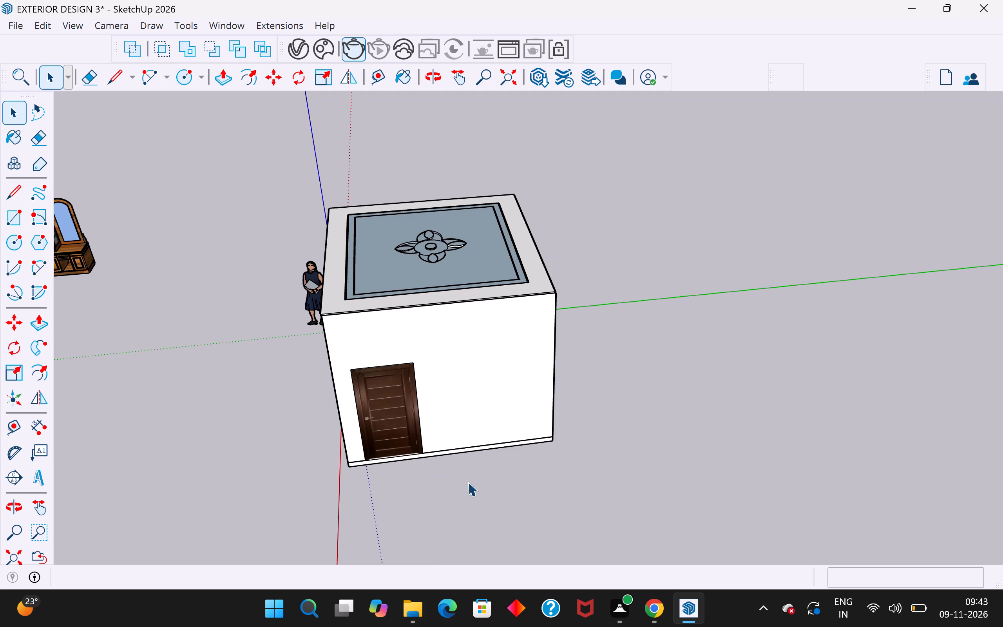
{"action": "scroll", "coordinate": [497, 471], "scroll_direction": "down", "scroll_amount": 4}
{"action": "middle_click_drag", "start_coordinate": [559, 434], "coordinate": [511, 468]}
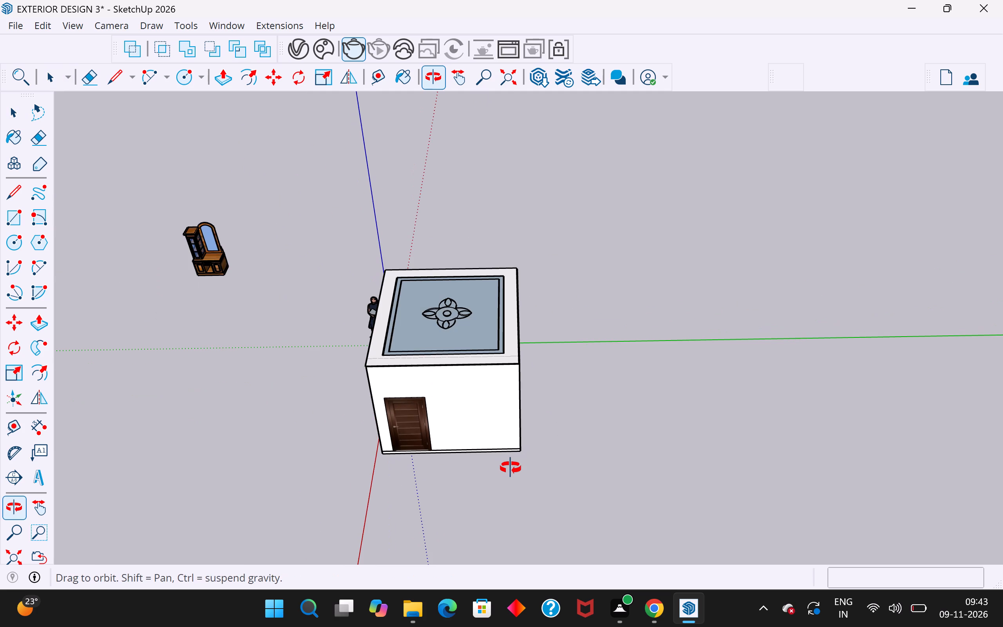
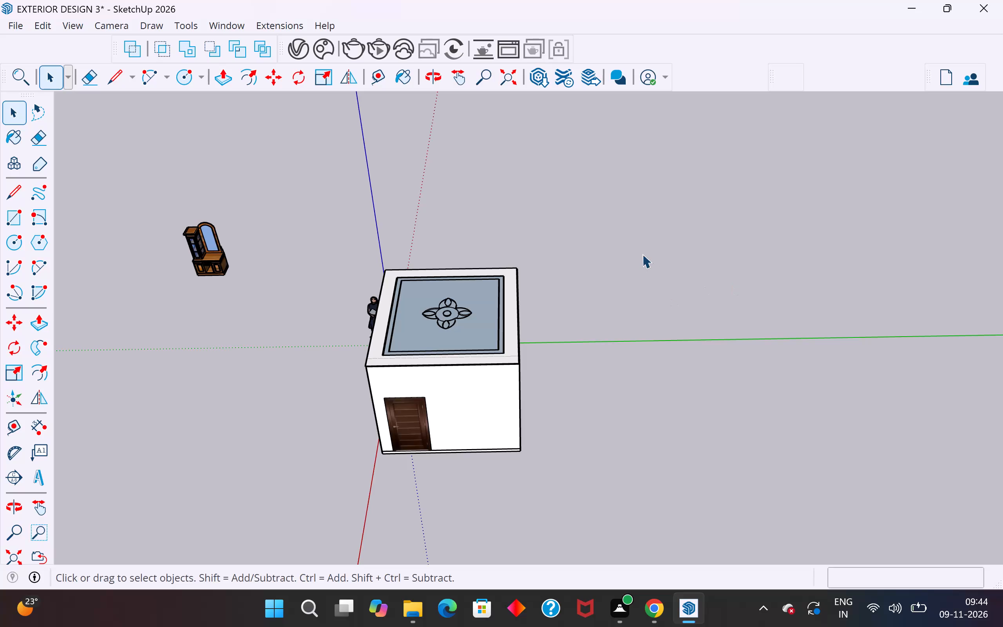
Examine the enclosed room's exterior from above and from its front corner.
{"action": "scroll", "coordinate": [463, 443], "scroll_direction": "down", "scroll_amount": 6}
{"action": "middle_click_drag", "start_coordinate": [527, 419], "coordinate": [492, 439]}
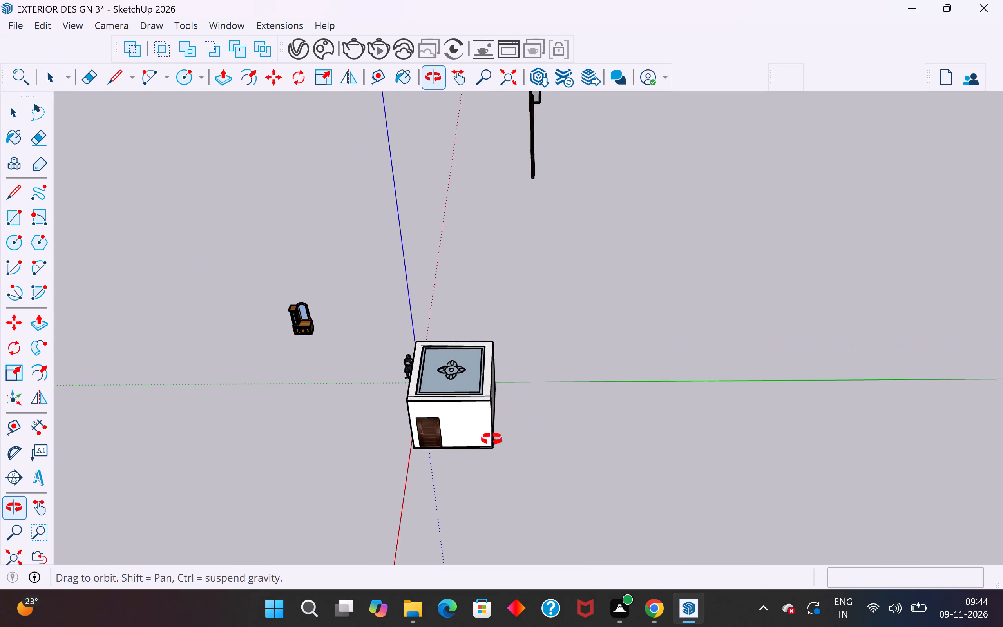
{"action": "middle_click_drag", "start_coordinate": [492, 439], "coordinate": [430, 434]}
{"action": "scroll", "coordinate": [501, 316], "scroll_direction": "down", "scroll_amount": 5}
{"action": "scroll", "coordinate": [479, 371], "scroll_direction": "up", "scroll_amount": 10}
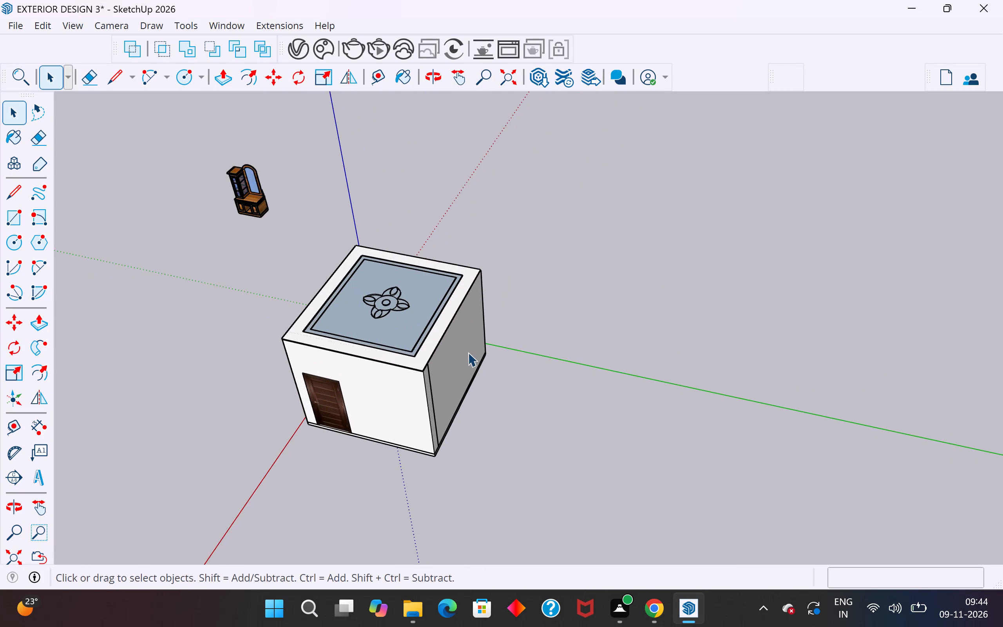
{"action": "middle_click_drag", "start_coordinate": [549, 201], "coordinate": [559, 233]}
{"action": "middle_click_drag", "start_coordinate": [480, 446], "coordinate": [540, 448]}
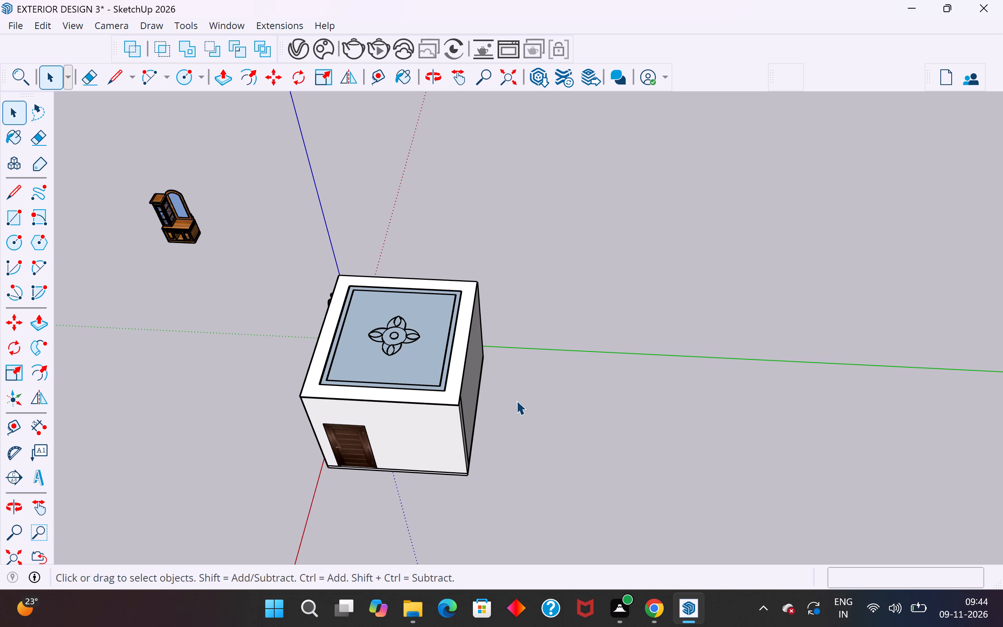
{"action": "scroll", "coordinate": [488, 346], "scroll_direction": "down", "scroll_amount": 4}
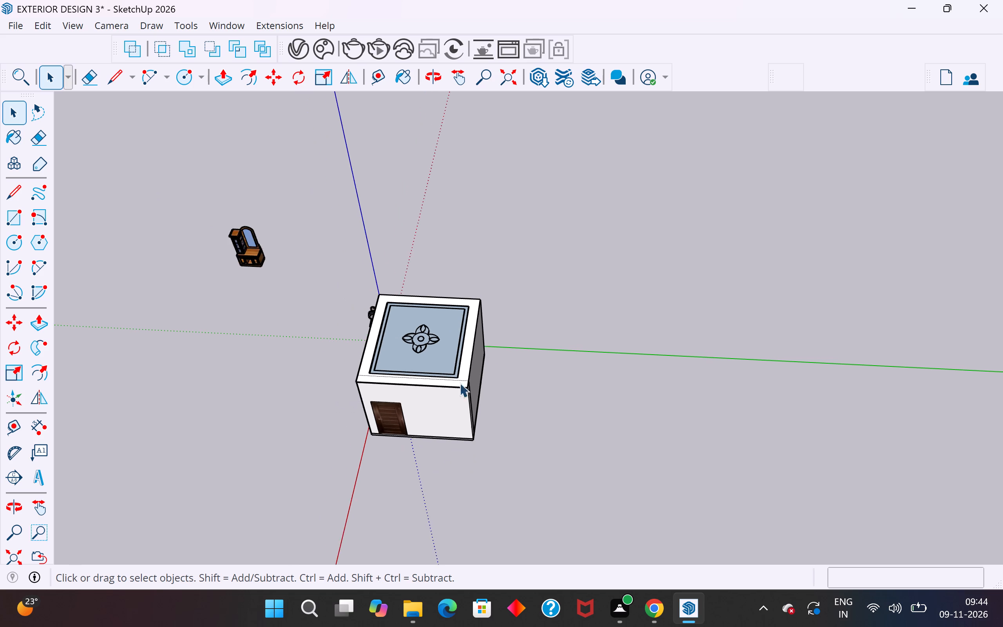
{"action": "middle_click_drag", "start_coordinate": [429, 435], "coordinate": [471, 461]}
{"action": "scroll", "coordinate": [453, 444], "scroll_direction": "up", "scroll_amount": 4}
{"action": "middle_click_drag", "start_coordinate": [556, 441], "coordinate": [518, 471]}
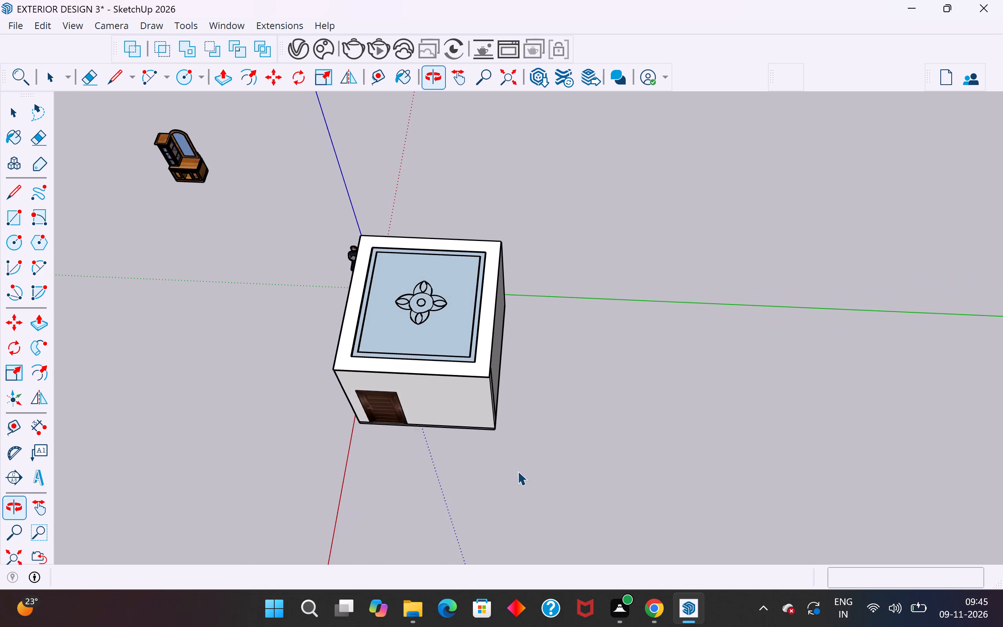
{"action": "scroll", "coordinate": [556, 374], "scroll_direction": "up", "scroll_amount": 3}
{"action": "middle_click_drag", "start_coordinate": [607, 372], "coordinate": [484, 193]}
{"action": "scroll", "coordinate": [512, 355], "scroll_direction": "up", "scroll_amount": 3}
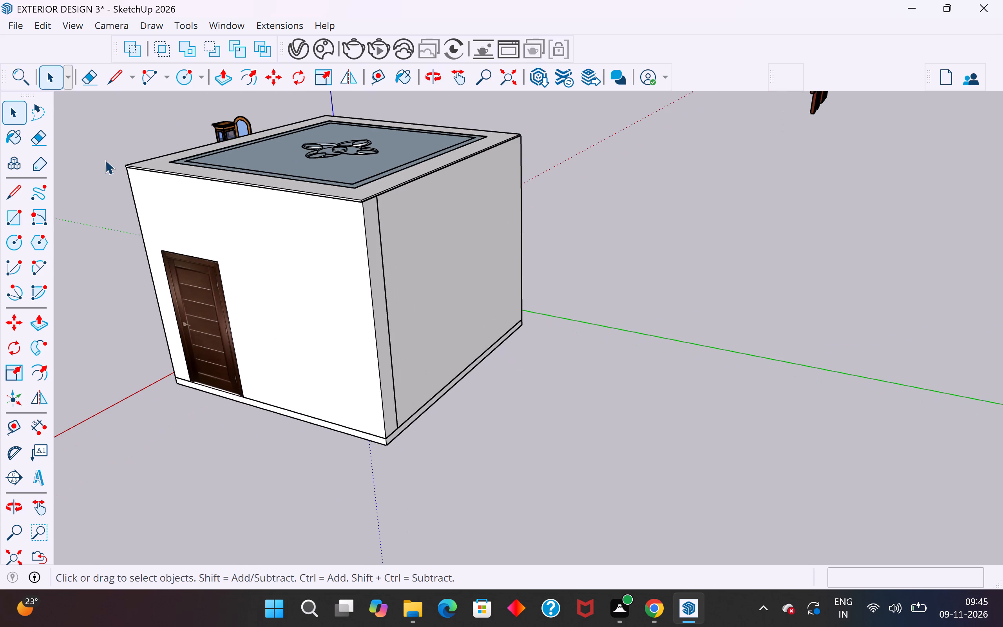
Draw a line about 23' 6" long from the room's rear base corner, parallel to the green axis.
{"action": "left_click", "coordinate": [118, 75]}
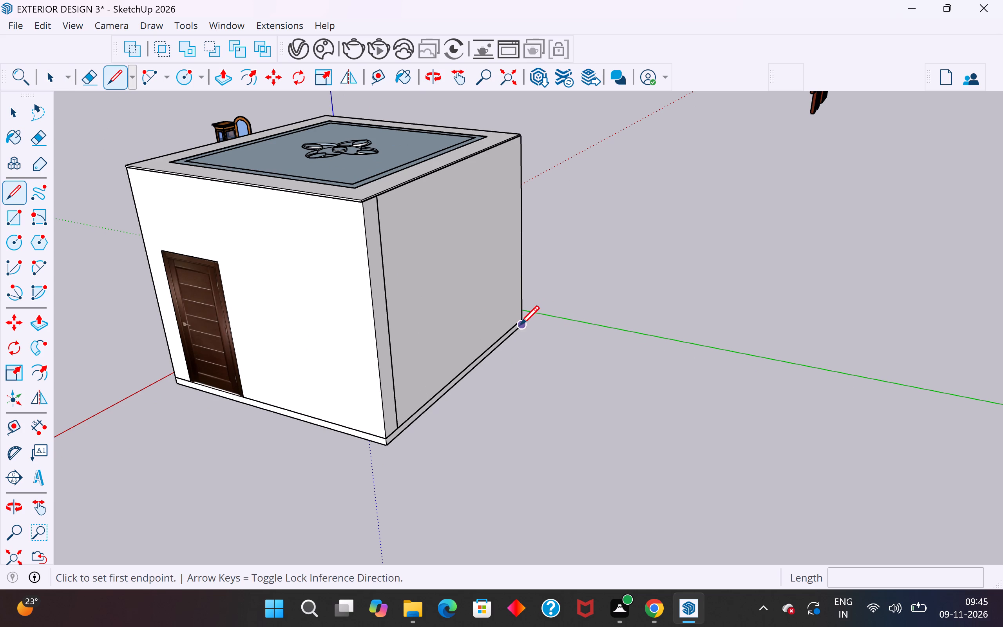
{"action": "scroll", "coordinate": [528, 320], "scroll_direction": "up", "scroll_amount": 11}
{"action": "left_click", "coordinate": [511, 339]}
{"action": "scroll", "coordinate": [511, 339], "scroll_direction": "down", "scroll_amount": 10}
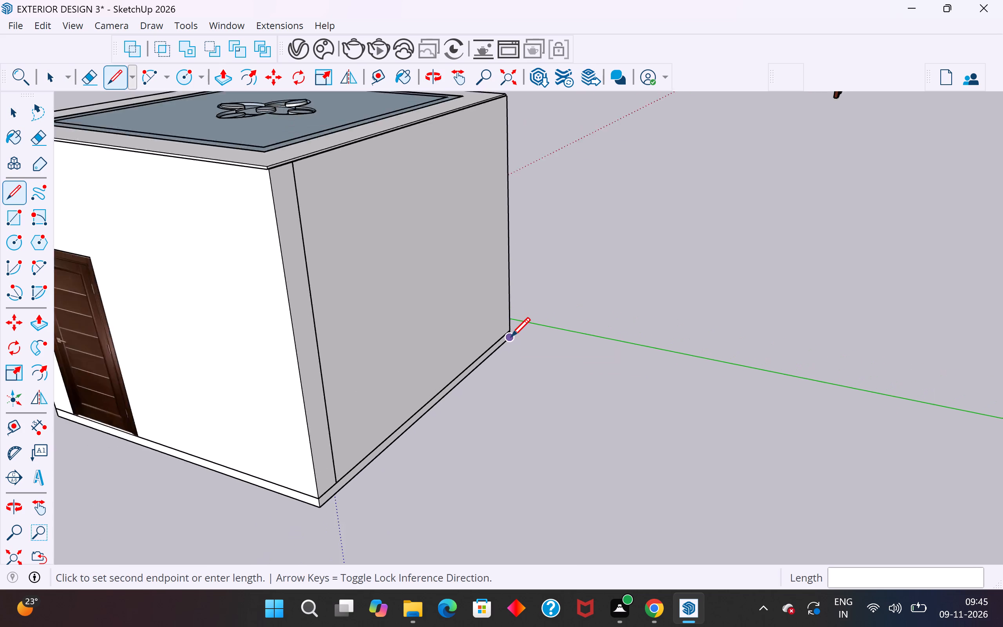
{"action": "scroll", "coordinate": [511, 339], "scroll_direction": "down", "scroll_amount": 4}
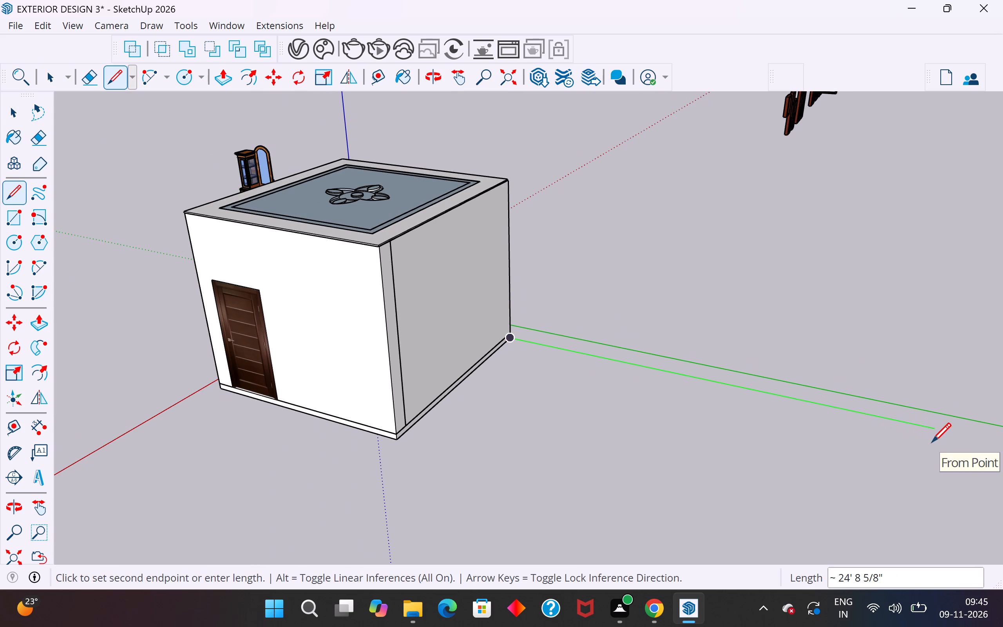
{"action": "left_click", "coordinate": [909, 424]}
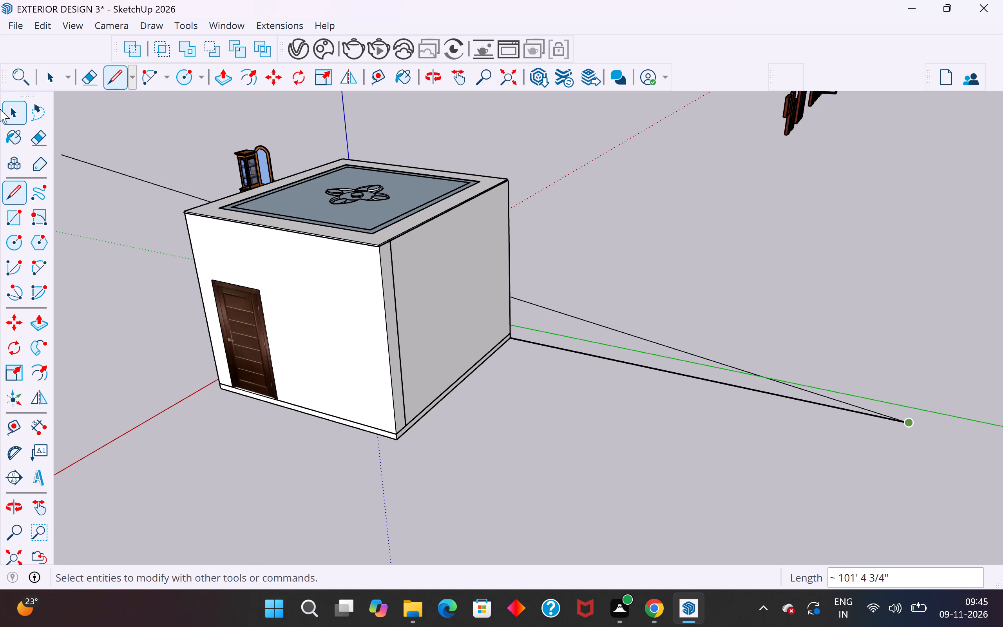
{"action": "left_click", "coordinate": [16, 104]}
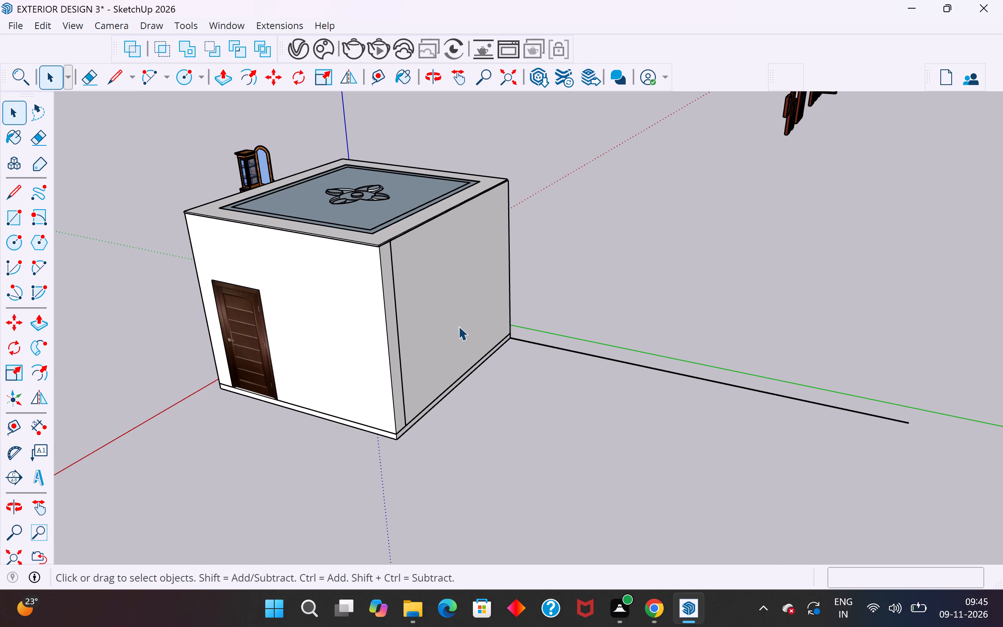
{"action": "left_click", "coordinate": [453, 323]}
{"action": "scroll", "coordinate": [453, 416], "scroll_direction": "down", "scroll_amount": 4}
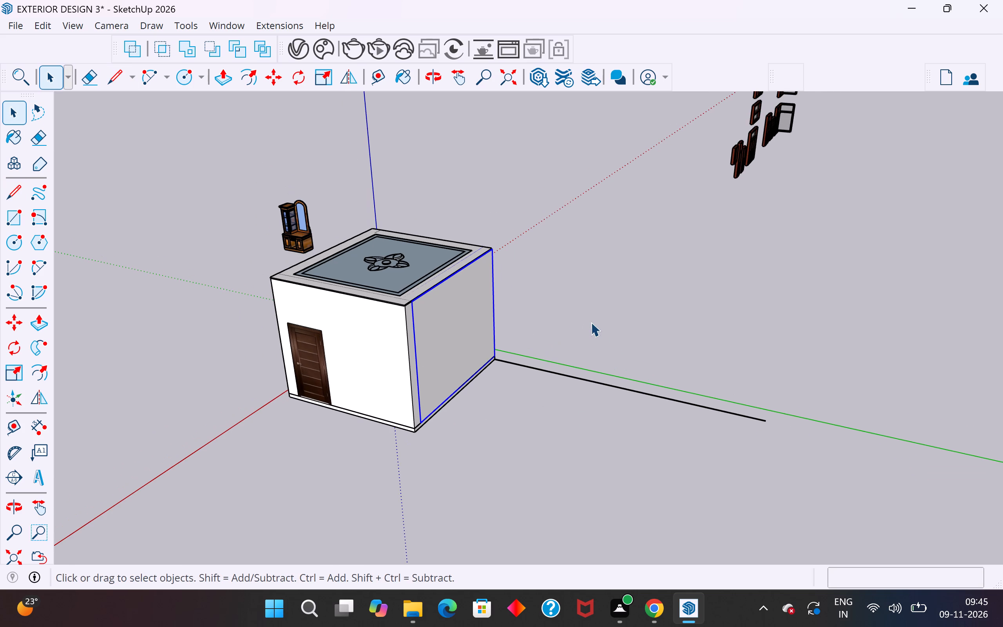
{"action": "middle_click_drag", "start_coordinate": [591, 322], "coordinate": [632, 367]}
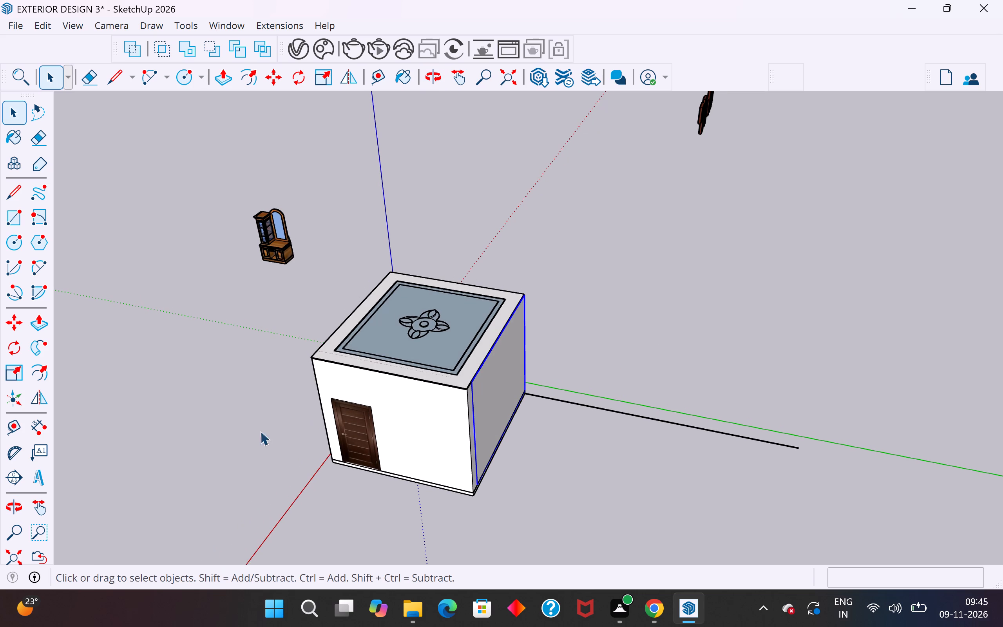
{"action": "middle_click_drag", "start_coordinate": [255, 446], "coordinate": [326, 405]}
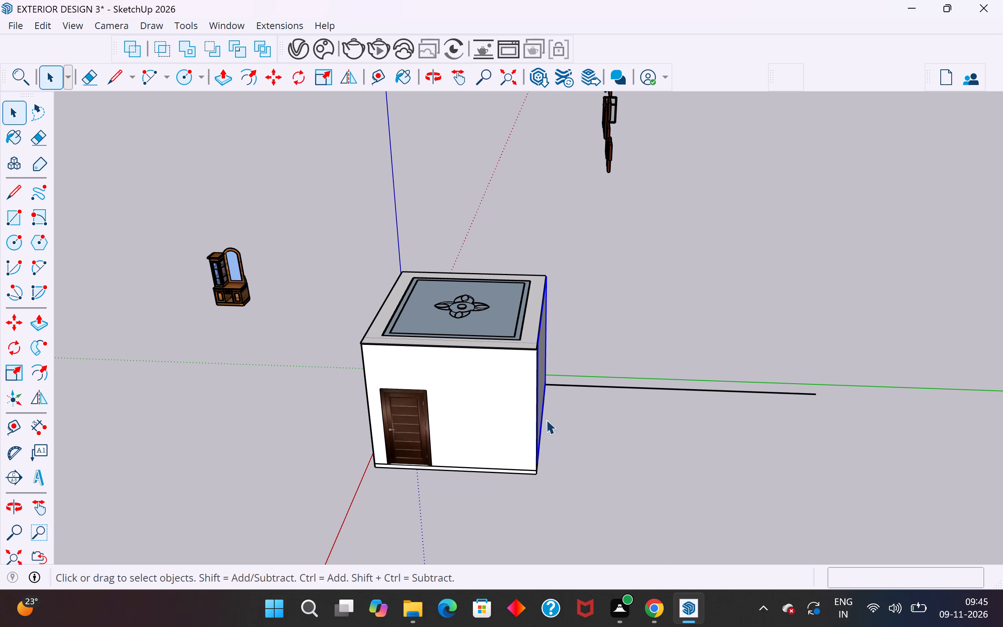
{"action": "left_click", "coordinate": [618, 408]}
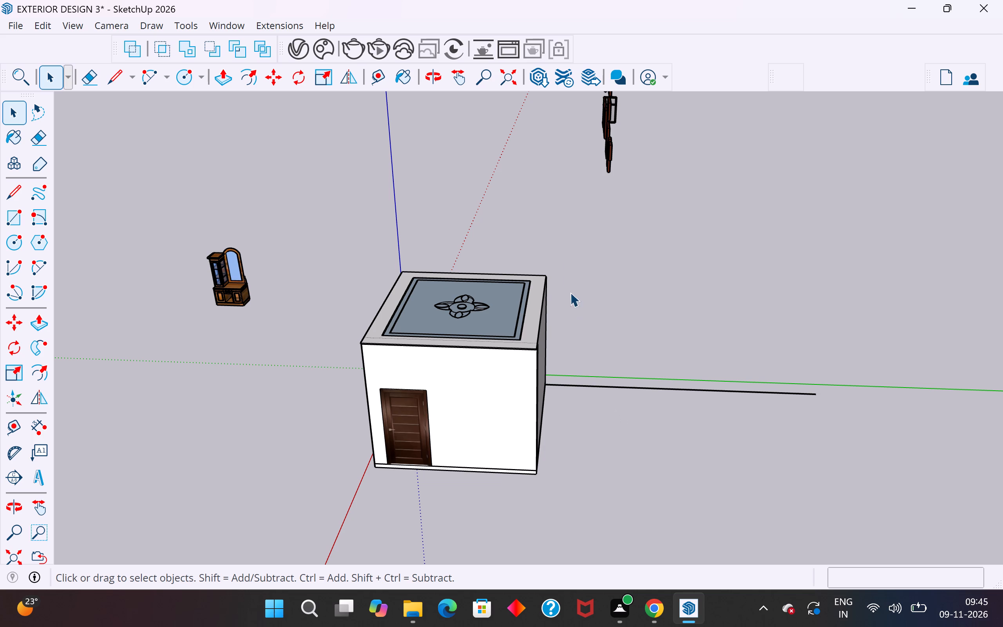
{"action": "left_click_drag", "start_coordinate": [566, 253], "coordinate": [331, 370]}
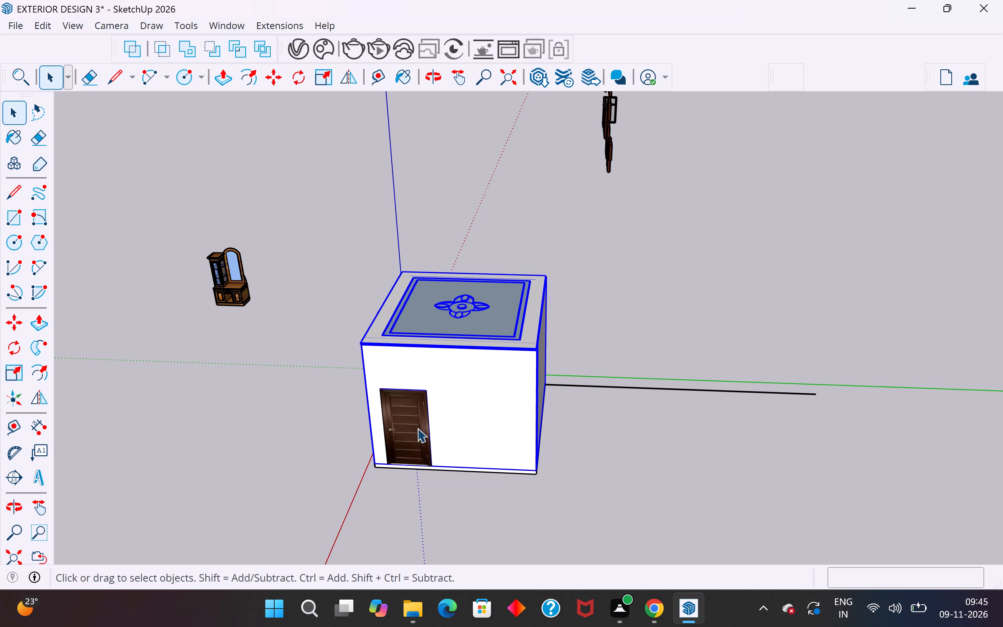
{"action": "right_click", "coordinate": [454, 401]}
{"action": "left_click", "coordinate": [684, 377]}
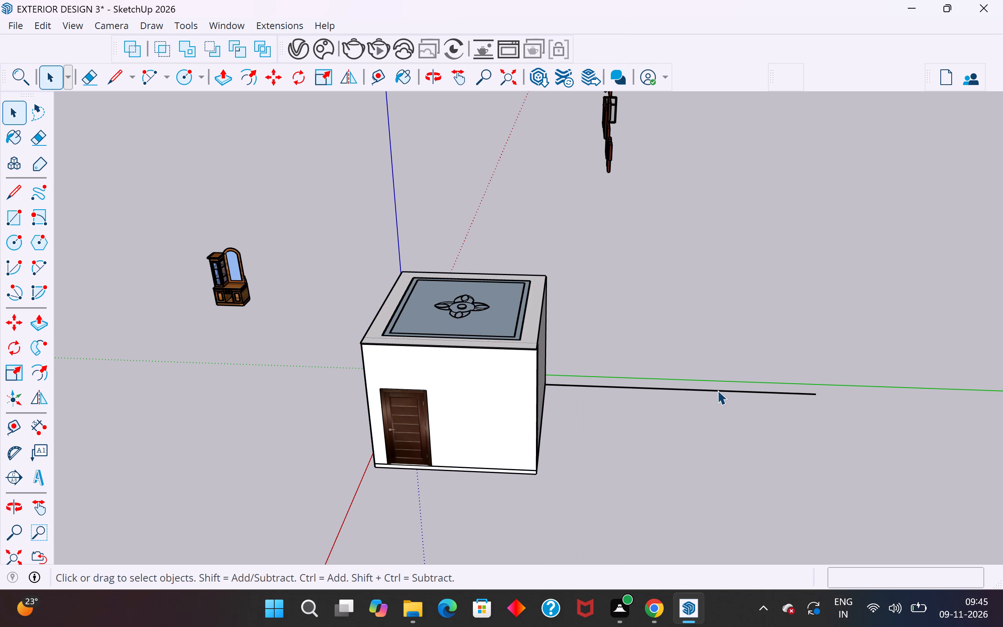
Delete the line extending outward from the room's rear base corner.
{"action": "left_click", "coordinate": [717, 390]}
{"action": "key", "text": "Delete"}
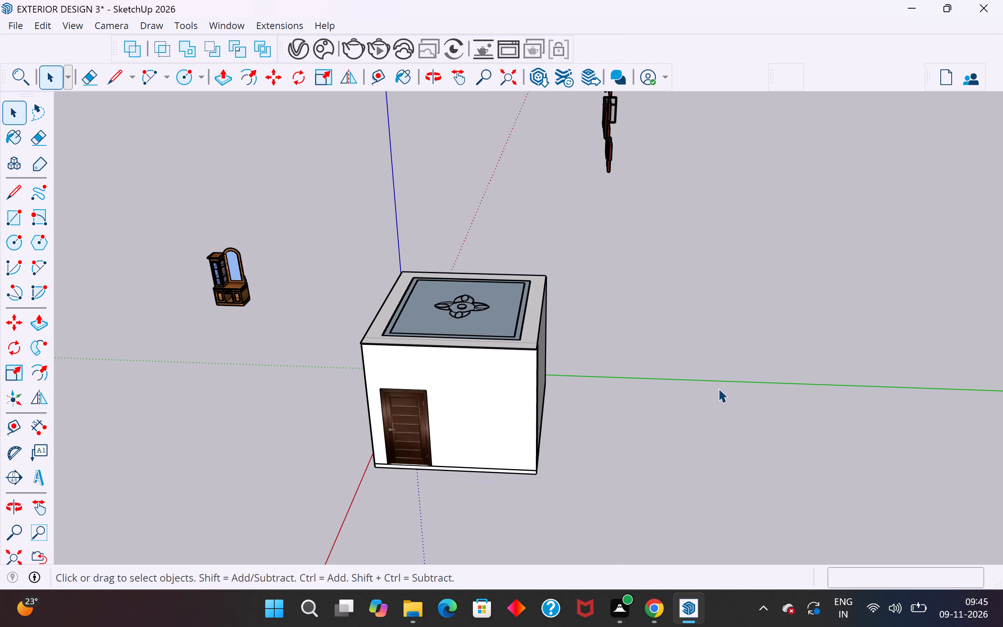
Select the entire bedroom, including walls, door, window and ceiling panel, and make it a single group.
{"action": "middle_click_drag", "start_coordinate": [592, 422], "coordinate": [619, 437]}
{"action": "middle_click_drag", "start_coordinate": [551, 371], "coordinate": [615, 396]}
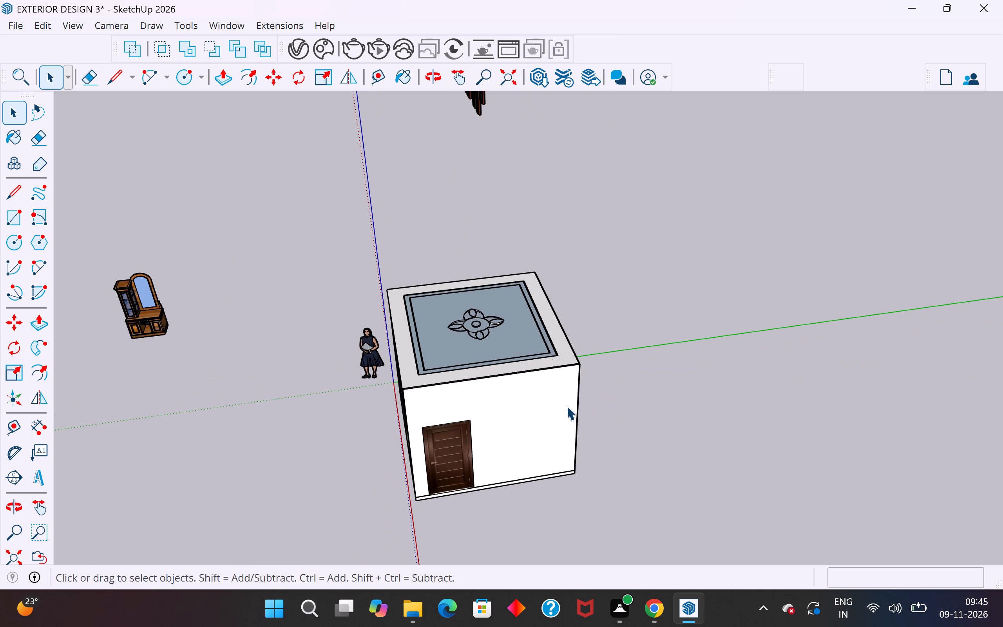
{"action": "middle_click_drag", "start_coordinate": [561, 432], "coordinate": [588, 364]}
{"action": "middle_click_drag", "start_coordinate": [529, 441], "coordinate": [541, 432]}
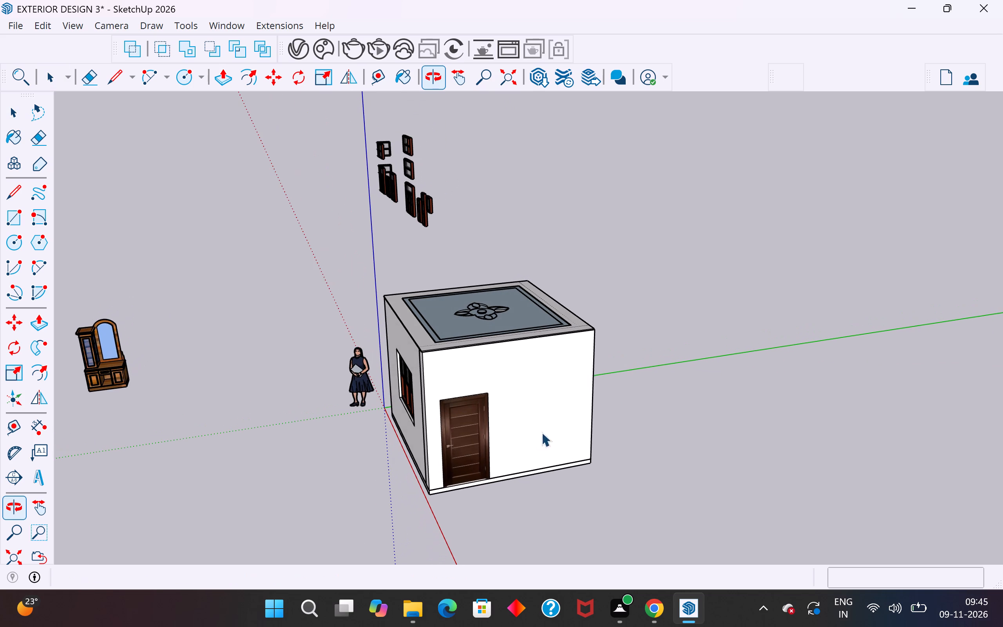
{"action": "left_click_drag", "start_coordinate": [691, 247], "coordinate": [391, 512]}
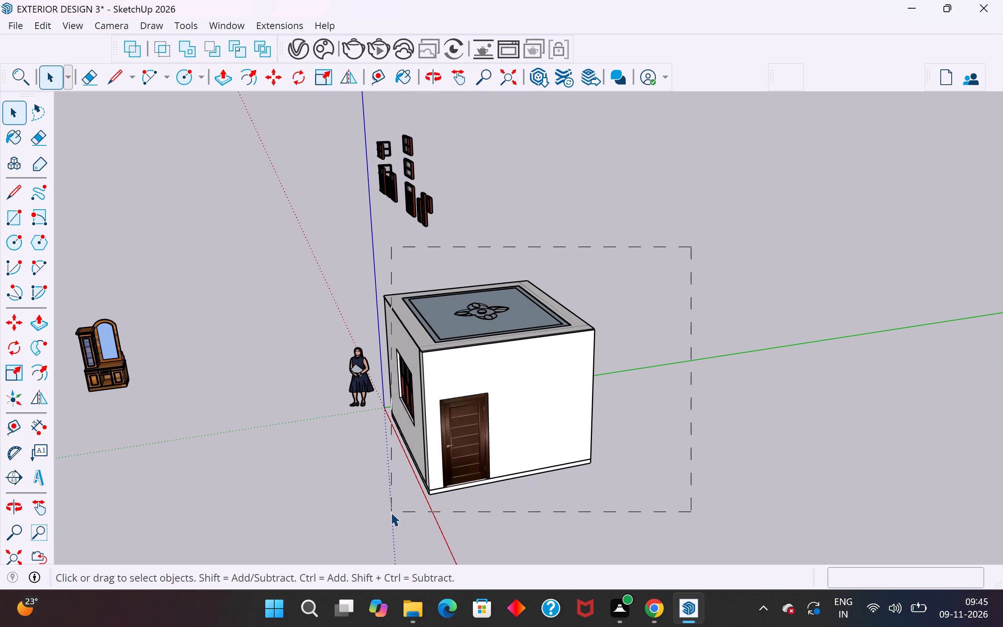
{"action": "left_click_drag", "start_coordinate": [391, 512], "coordinate": [381, 508]}
{"action": "right_click", "coordinate": [498, 371]}
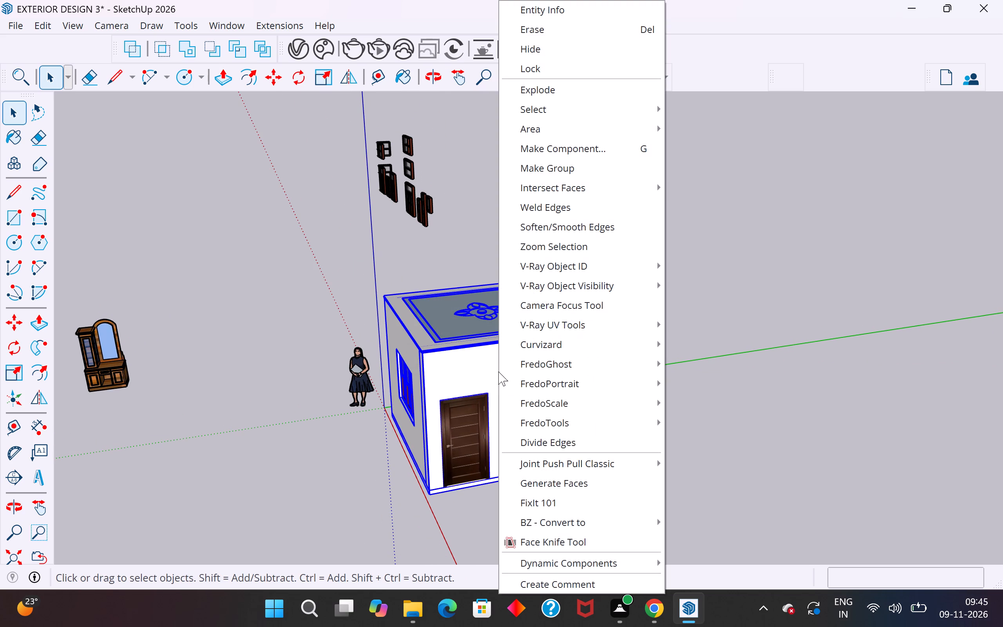
{"action": "left_click", "coordinate": [597, 175]}
{"action": "left_click", "coordinate": [693, 388]}
Copy the room group about 12' 1/2" along the green axis so it adjoins the original's side wall.
{"action": "scroll", "coordinate": [563, 485], "scroll_direction": "down", "scroll_amount": 5}
{"action": "middle_click_drag", "start_coordinate": [640, 444], "coordinate": [605, 455]}
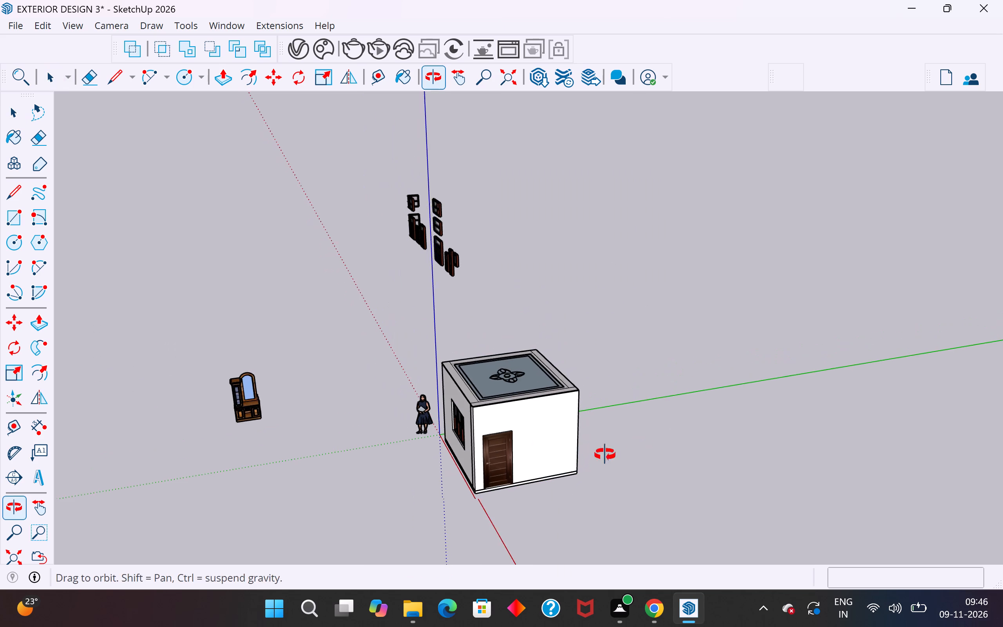
{"action": "middle_click_drag", "start_coordinate": [605, 455], "coordinate": [540, 447]}
{"action": "scroll", "coordinate": [663, 375], "scroll_direction": "down", "scroll_amount": 3}
{"action": "scroll", "coordinate": [353, 446], "scroll_direction": "up", "scroll_amount": 4}
{"action": "left_click", "coordinate": [547, 386]}
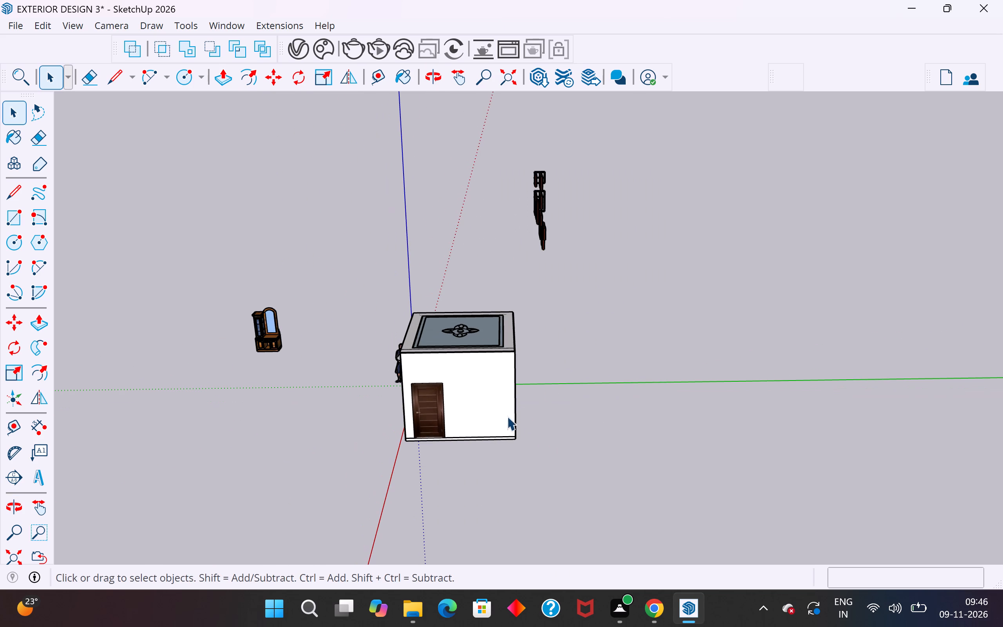
{"action": "left_click", "coordinate": [476, 426]}
{"action": "scroll", "coordinate": [476, 426], "scroll_direction": "up", "scroll_amount": 5}
{"action": "key", "text": "m"}
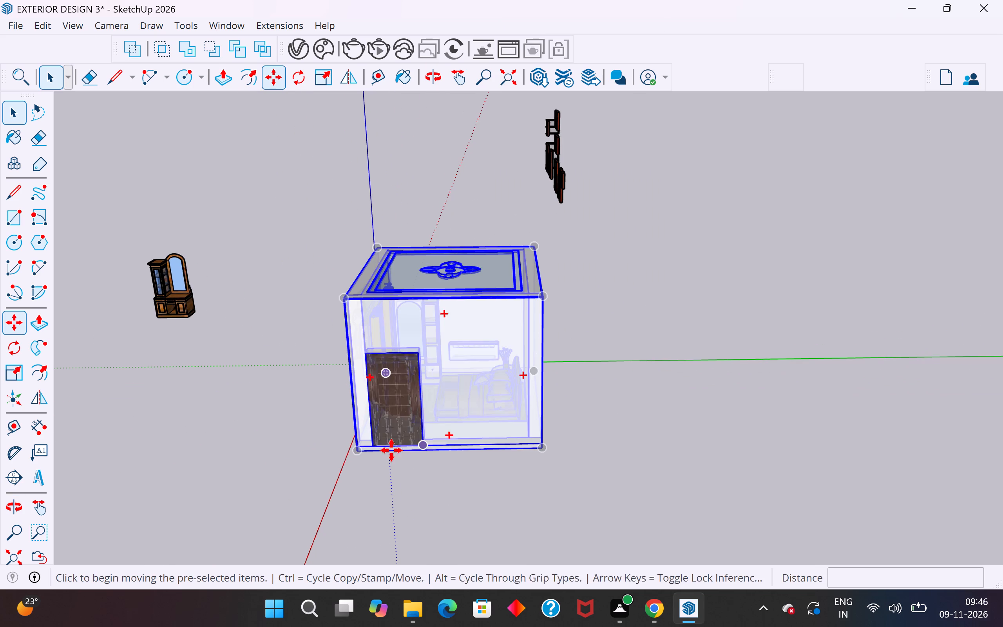
{"action": "left_click", "coordinate": [352, 454], "text": "ctrl"}
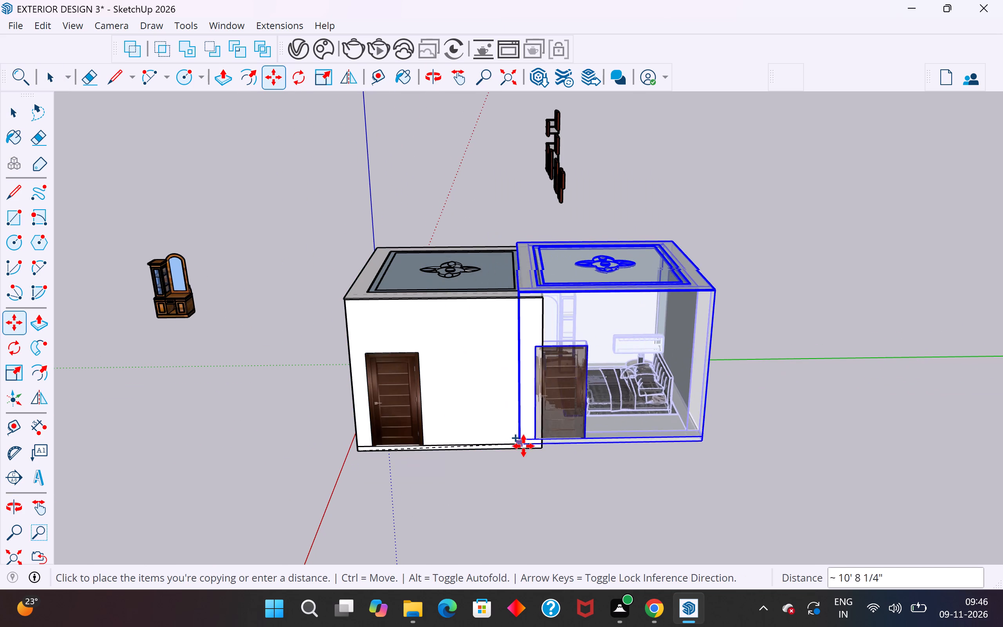
{"action": "left_click", "coordinate": [542, 451]}
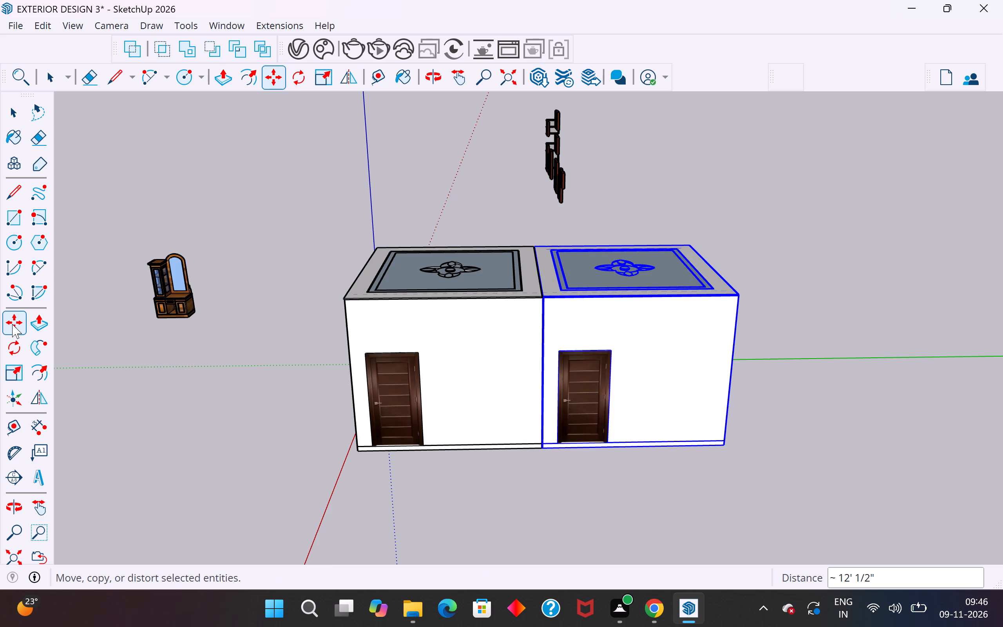
Rotate the room copy 90 degrees horizontally about its outer front base corner, and clear the selection.
{"action": "left_click", "coordinate": [15, 346]}
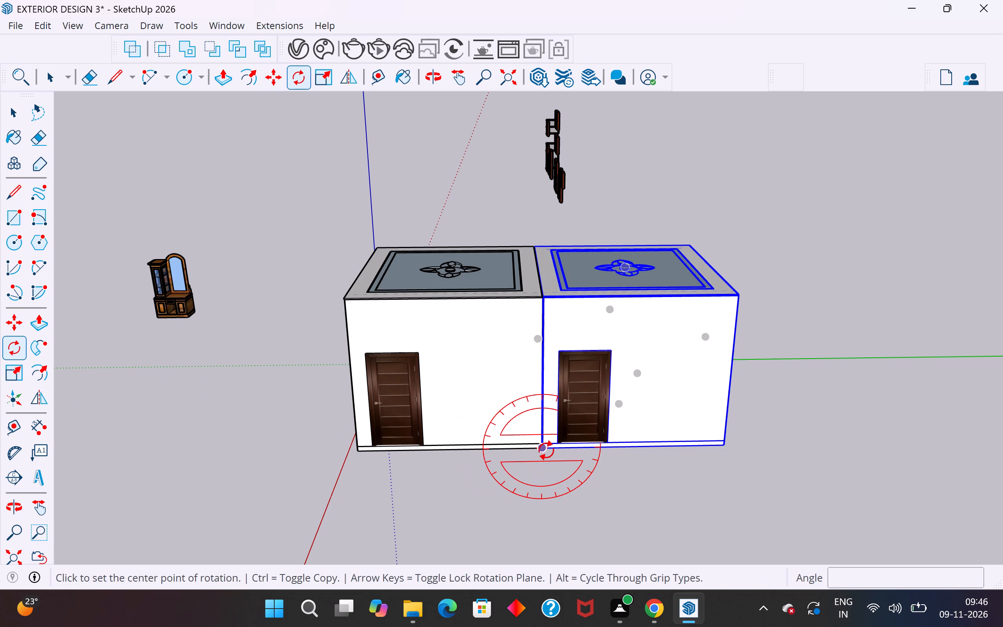
{"action": "scroll", "coordinate": [541, 451], "scroll_direction": "up", "scroll_amount": 9}
{"action": "scroll", "coordinate": [467, 339], "scroll_direction": "down", "scroll_amount": 5}
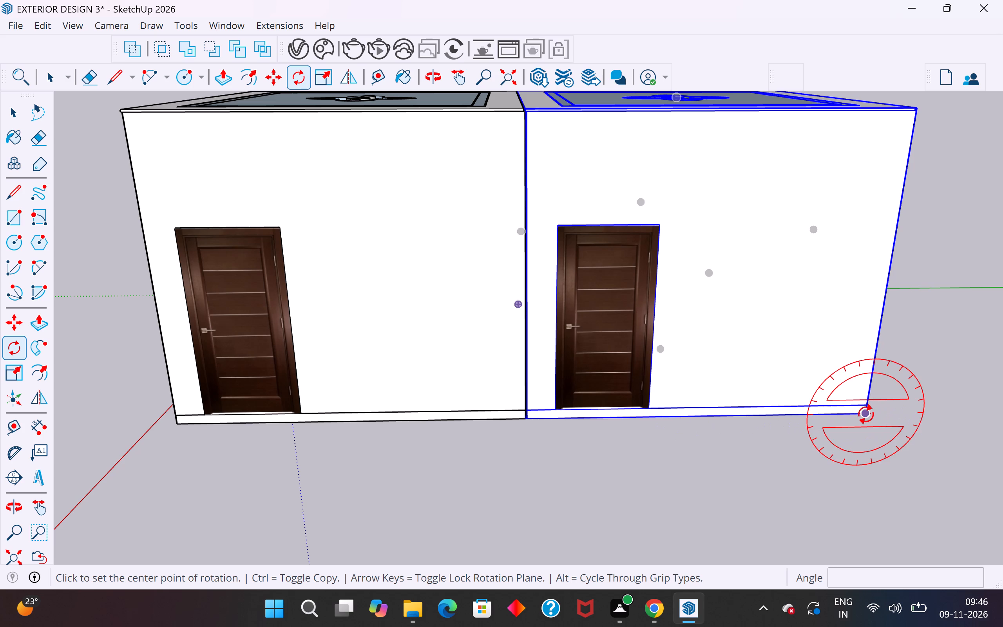
{"action": "left_click", "coordinate": [868, 420]}
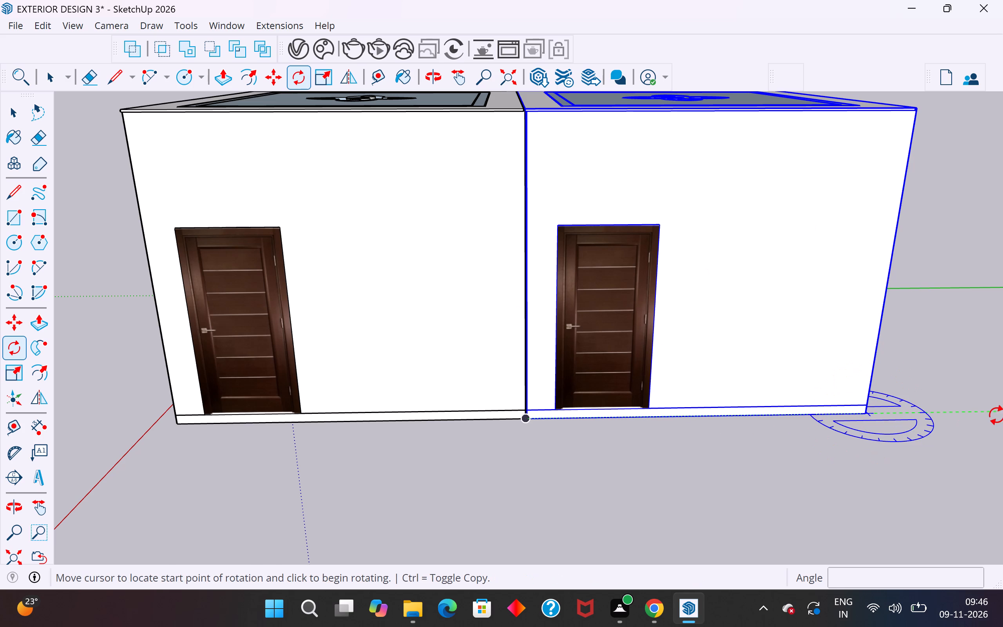
{"action": "left_click", "coordinate": [997, 415]}
{"action": "left_click", "coordinate": [914, 461]}
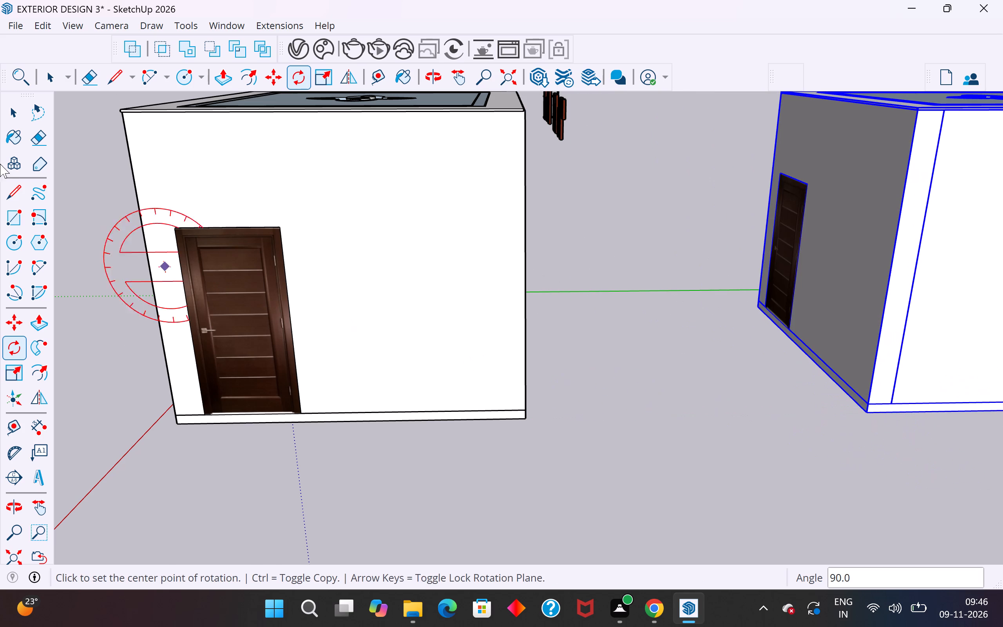
{"action": "left_click", "coordinate": [12, 108]}
{"action": "left_click", "coordinate": [444, 460]}
Move the rotated room copy about 17' 1 3/4" by its rear base corner onto the original room's nearest base corner.
{"action": "scroll", "coordinate": [560, 389], "scroll_direction": "down", "scroll_amount": 3}
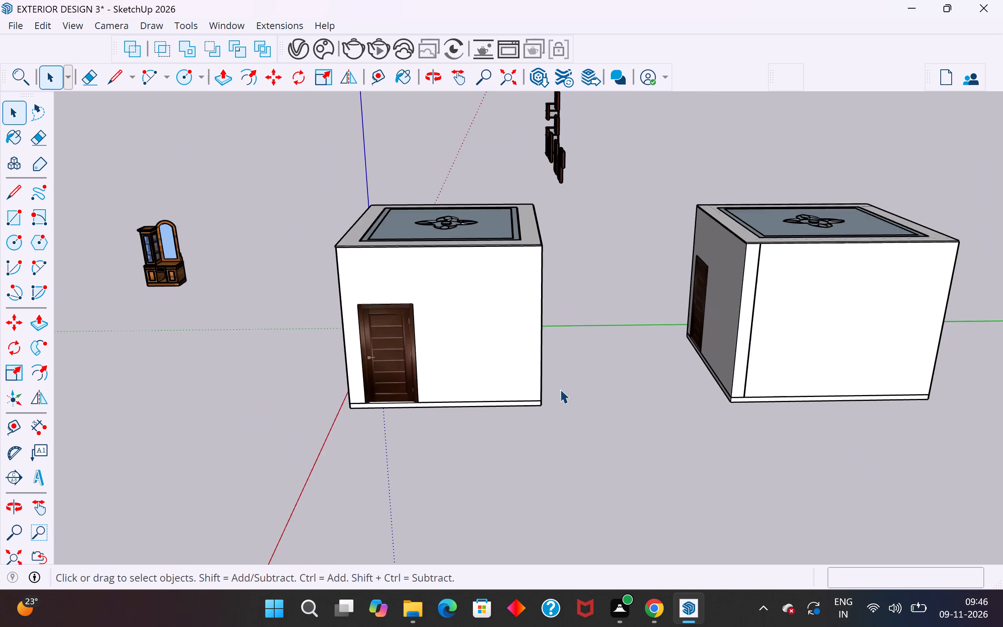
{"action": "scroll", "coordinate": [560, 389], "scroll_direction": "down", "scroll_amount": 10}
{"action": "middle_click_drag", "start_coordinate": [666, 408], "coordinate": [337, 477]}
{"action": "scroll", "coordinate": [560, 424], "scroll_direction": "down", "scroll_amount": 4}
{"action": "scroll", "coordinate": [385, 399], "scroll_direction": "up", "scroll_amount": 1}
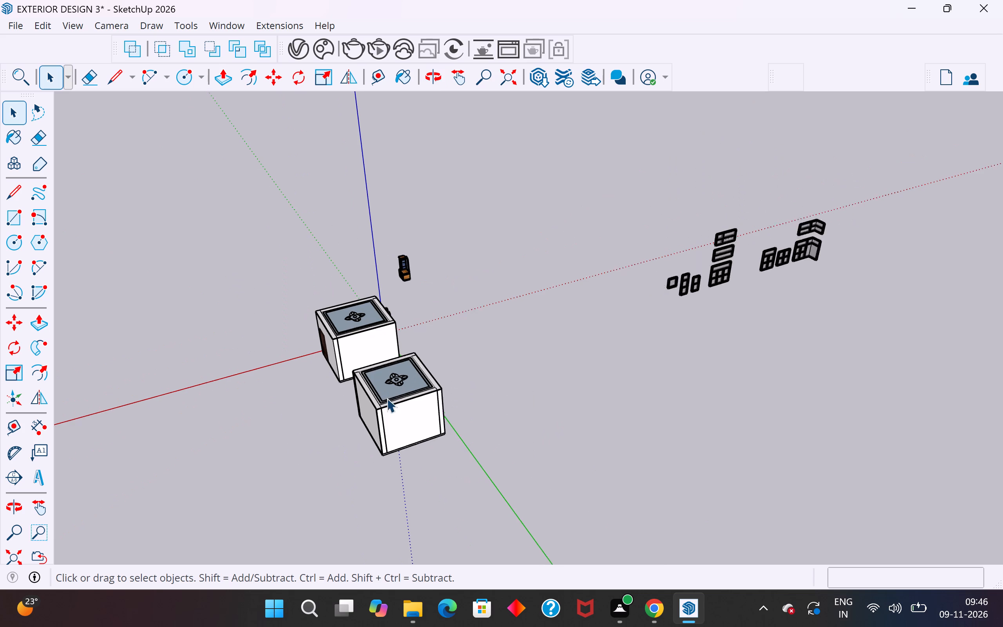
{"action": "scroll", "coordinate": [387, 398], "scroll_direction": "up", "scroll_amount": 2}
{"action": "left_click", "coordinate": [418, 428]}
{"action": "middle_click_drag", "start_coordinate": [602, 314], "coordinate": [534, 383]}
{"action": "scroll", "coordinate": [393, 395], "scroll_direction": "up", "scroll_amount": 6}
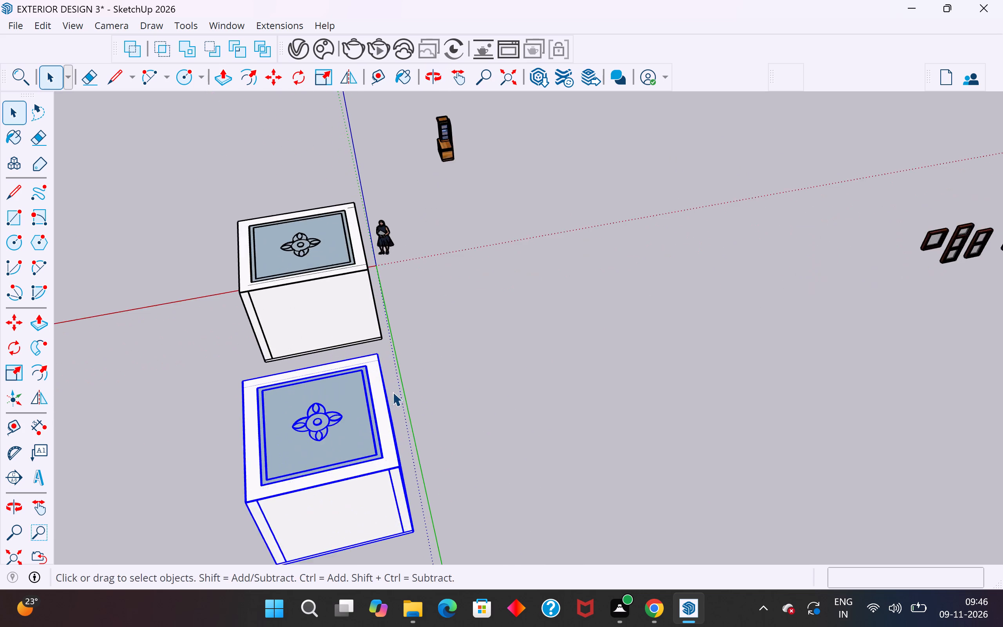
{"action": "scroll", "coordinate": [401, 390], "scroll_direction": "up", "scroll_amount": 1}
{"action": "middle_click_drag", "start_coordinate": [401, 390], "coordinate": [232, 392]}
{"action": "scroll", "coordinate": [287, 363], "scroll_direction": "up", "scroll_amount": 9}
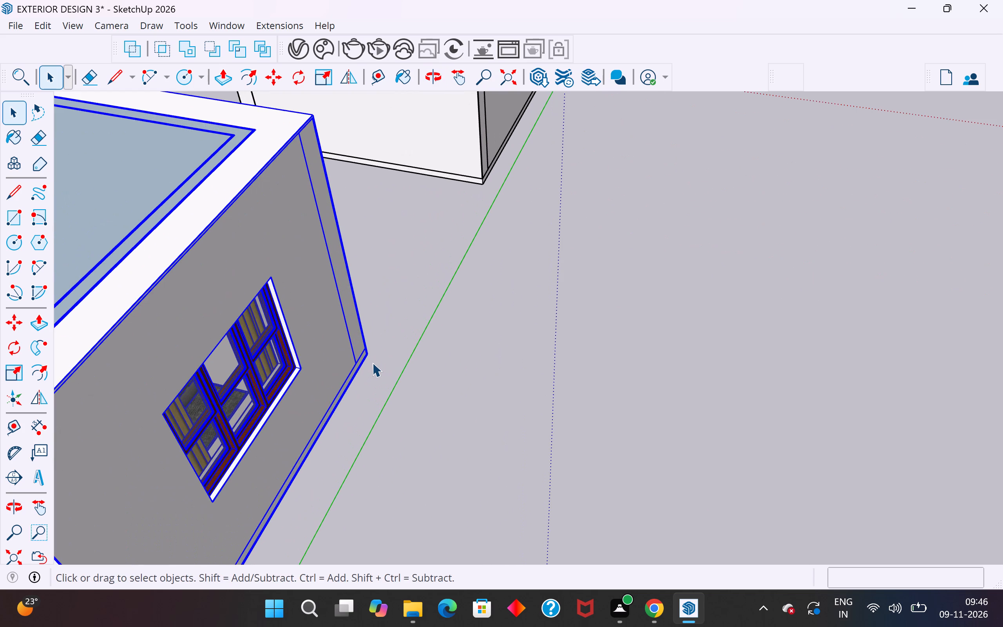
{"action": "key", "text": "m"}
{"action": "left_click", "coordinate": [373, 352]}
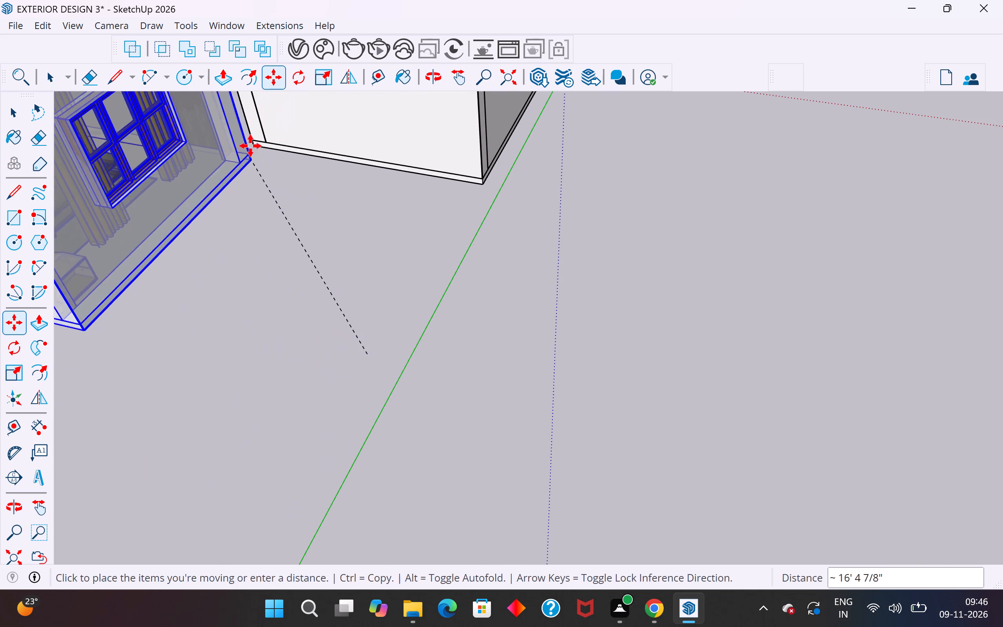
{"action": "scroll", "coordinate": [251, 140], "scroll_direction": "up", "scroll_amount": 16}
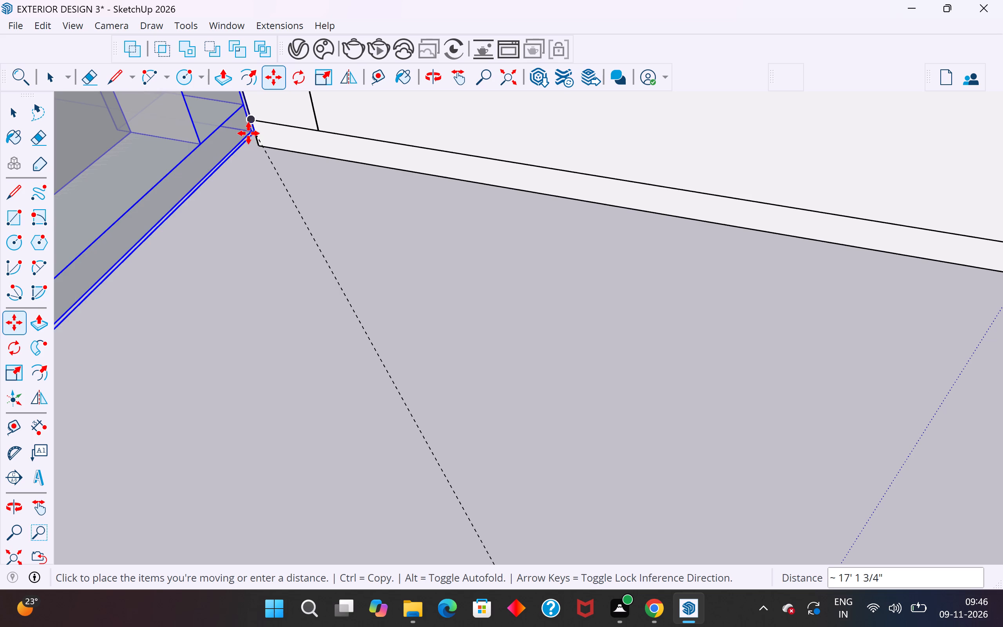
{"action": "left_click", "coordinate": [259, 149]}
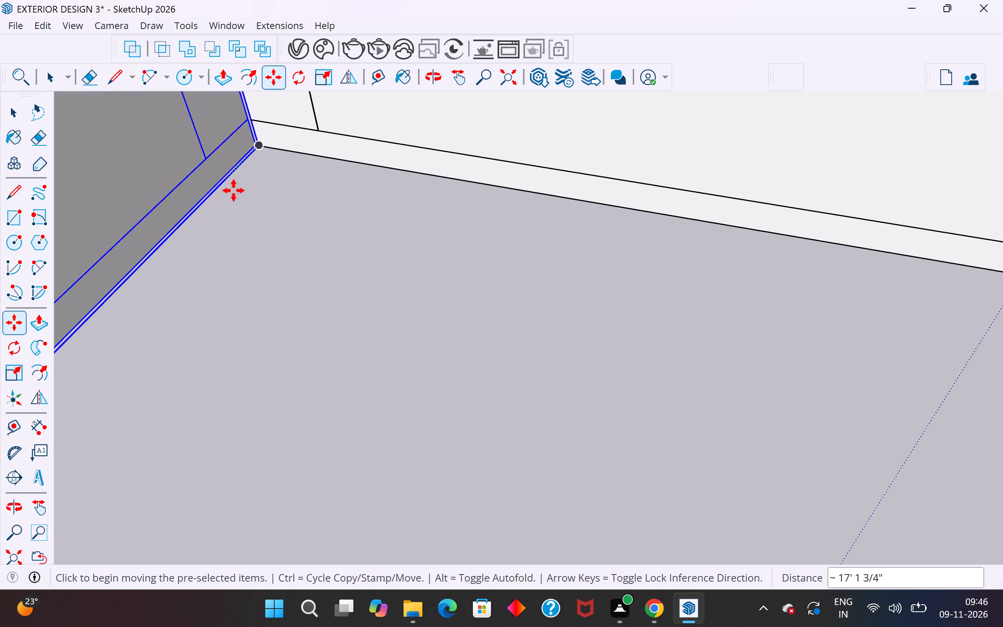
Nudge the room copy about 1/2" at the shared base corner to align it with the original room, and clear the selection.
{"action": "scroll", "coordinate": [235, 189], "scroll_direction": "up", "scroll_amount": 11}
{"action": "scroll", "coordinate": [262, 109], "scroll_direction": "up", "scroll_amount": 11}
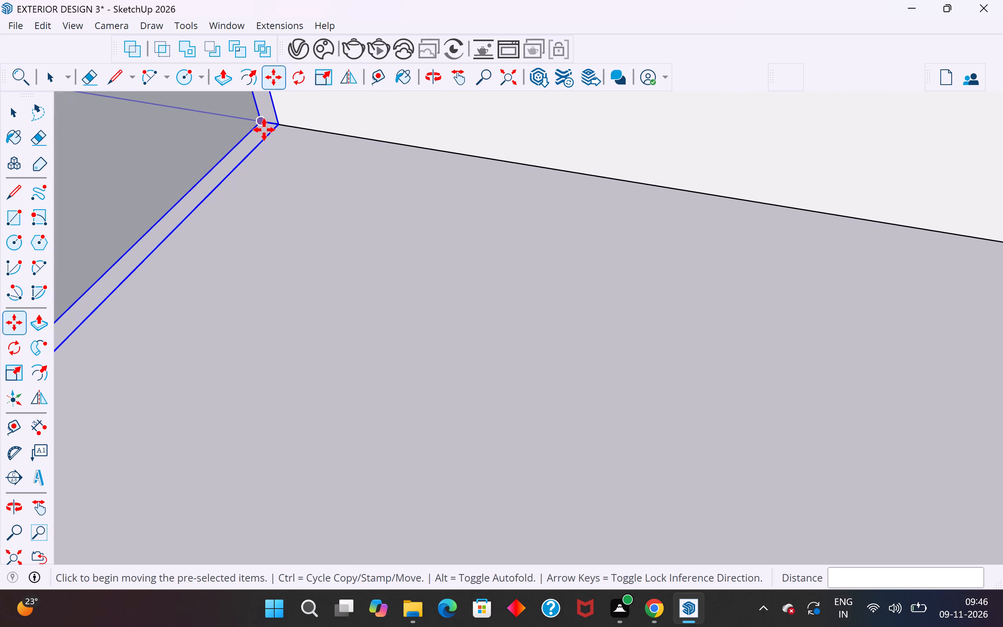
{"action": "scroll", "coordinate": [264, 130], "scroll_direction": "up", "scroll_amount": 3}
{"action": "left_click", "coordinate": [259, 117]}
{"action": "left_click", "coordinate": [280, 124]}
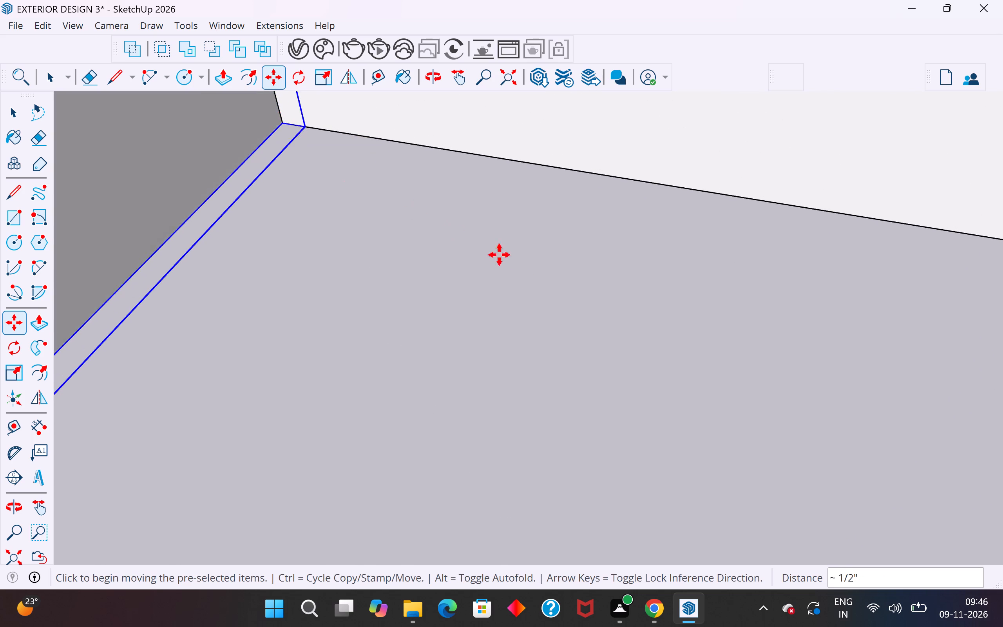
{"action": "scroll", "coordinate": [520, 275], "scroll_direction": "down", "scroll_amount": 20}
{"action": "scroll", "coordinate": [520, 275], "scroll_direction": "down", "scroll_amount": 13}
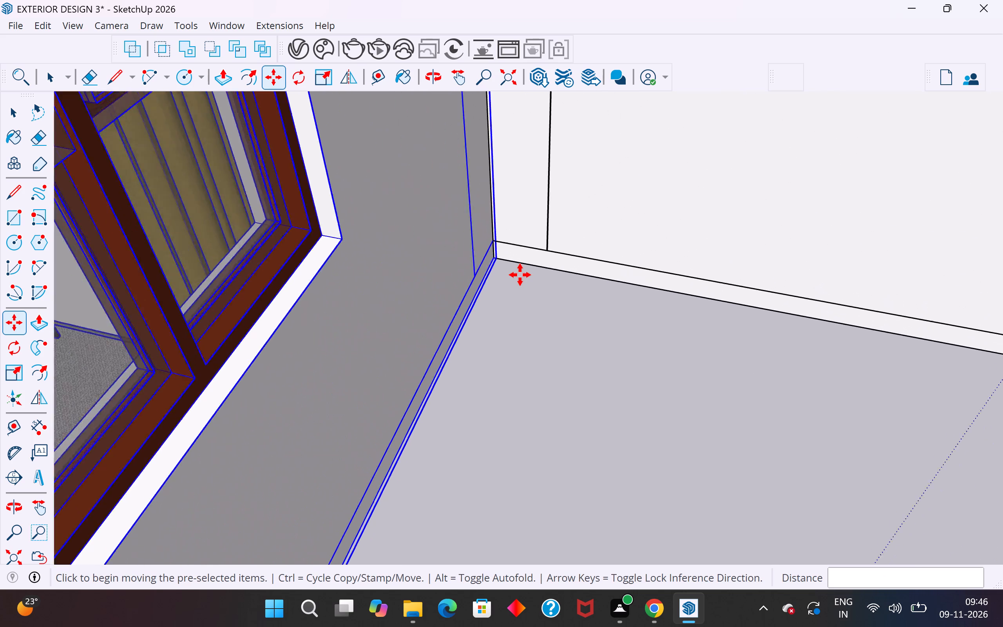
{"action": "scroll", "coordinate": [520, 275], "scroll_direction": "down", "scroll_amount": 11}
{"action": "left_click", "coordinate": [19, 118]}
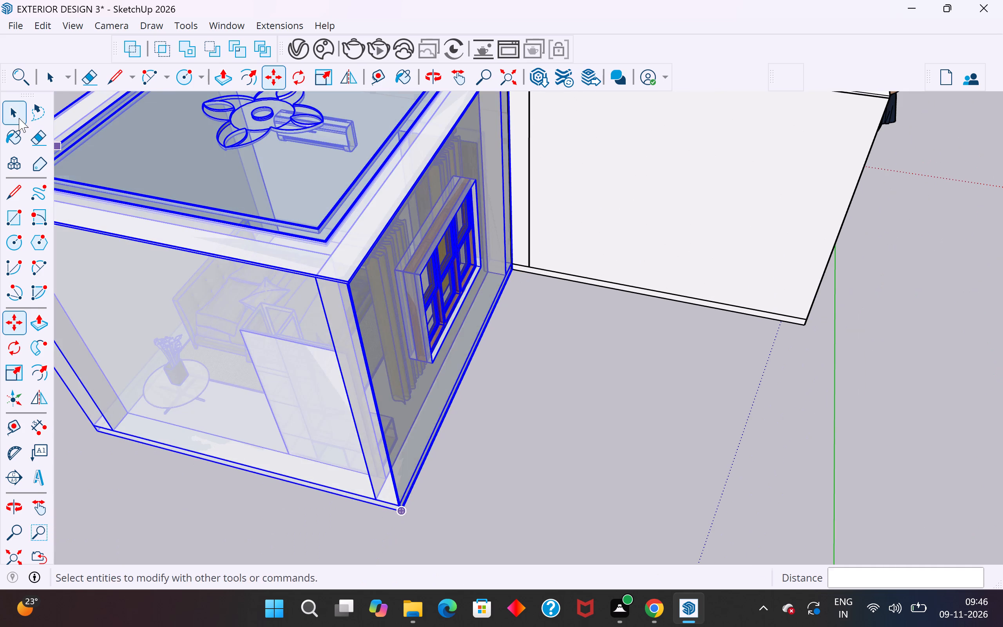
{"action": "left_click", "coordinate": [624, 372]}
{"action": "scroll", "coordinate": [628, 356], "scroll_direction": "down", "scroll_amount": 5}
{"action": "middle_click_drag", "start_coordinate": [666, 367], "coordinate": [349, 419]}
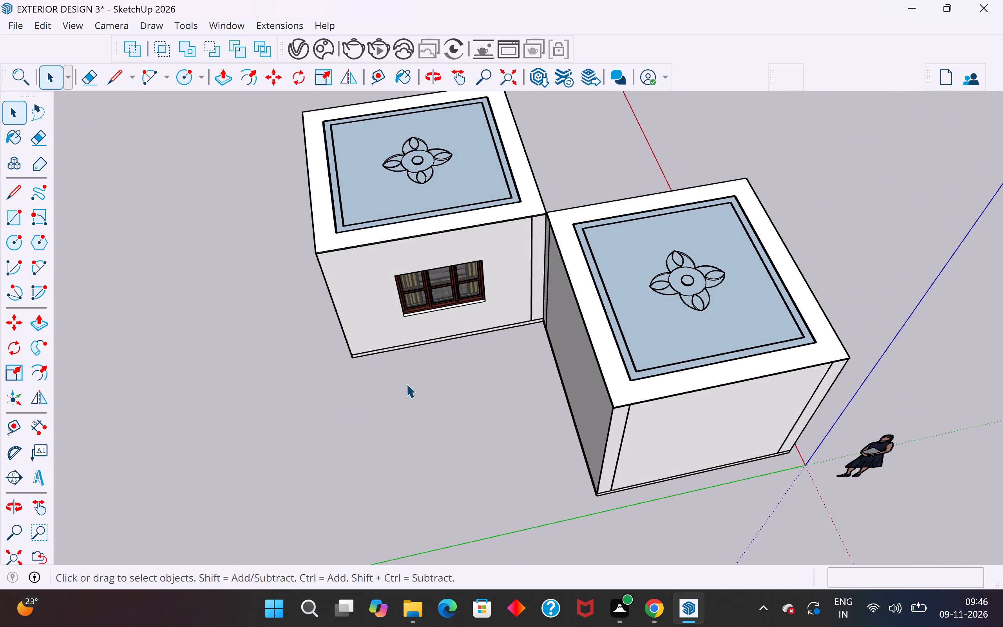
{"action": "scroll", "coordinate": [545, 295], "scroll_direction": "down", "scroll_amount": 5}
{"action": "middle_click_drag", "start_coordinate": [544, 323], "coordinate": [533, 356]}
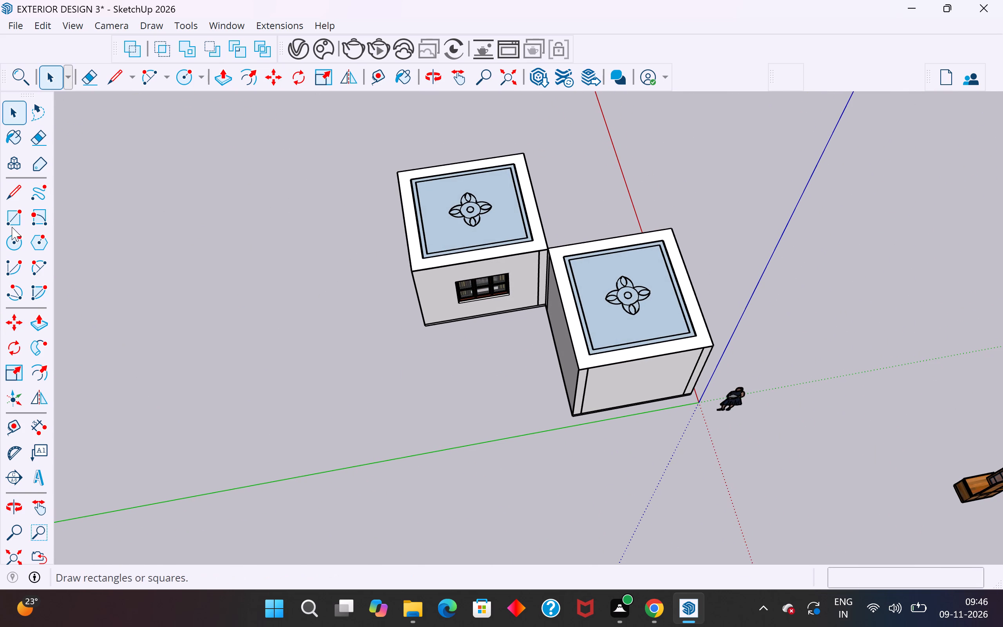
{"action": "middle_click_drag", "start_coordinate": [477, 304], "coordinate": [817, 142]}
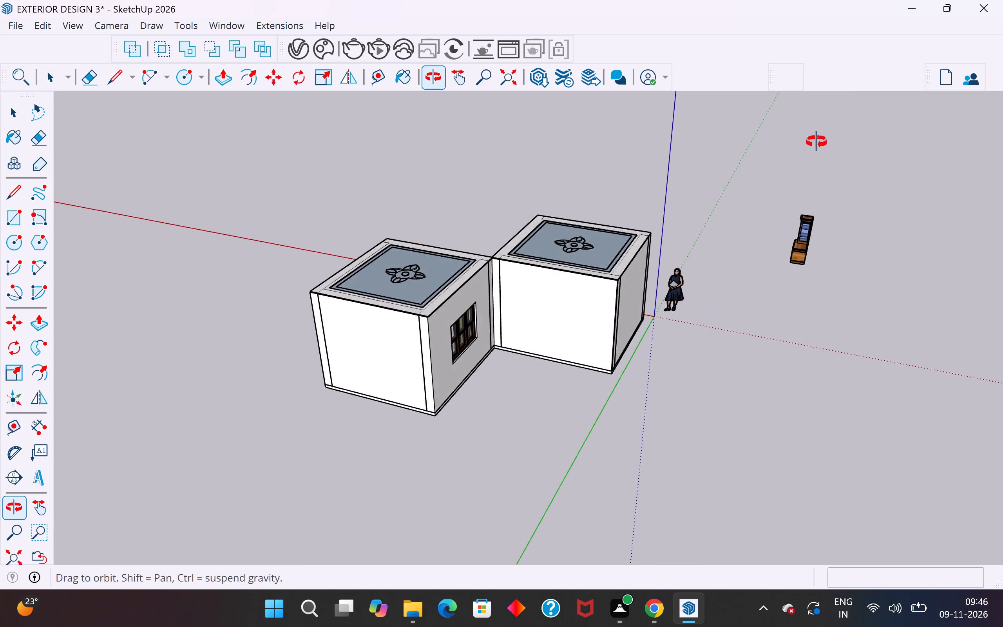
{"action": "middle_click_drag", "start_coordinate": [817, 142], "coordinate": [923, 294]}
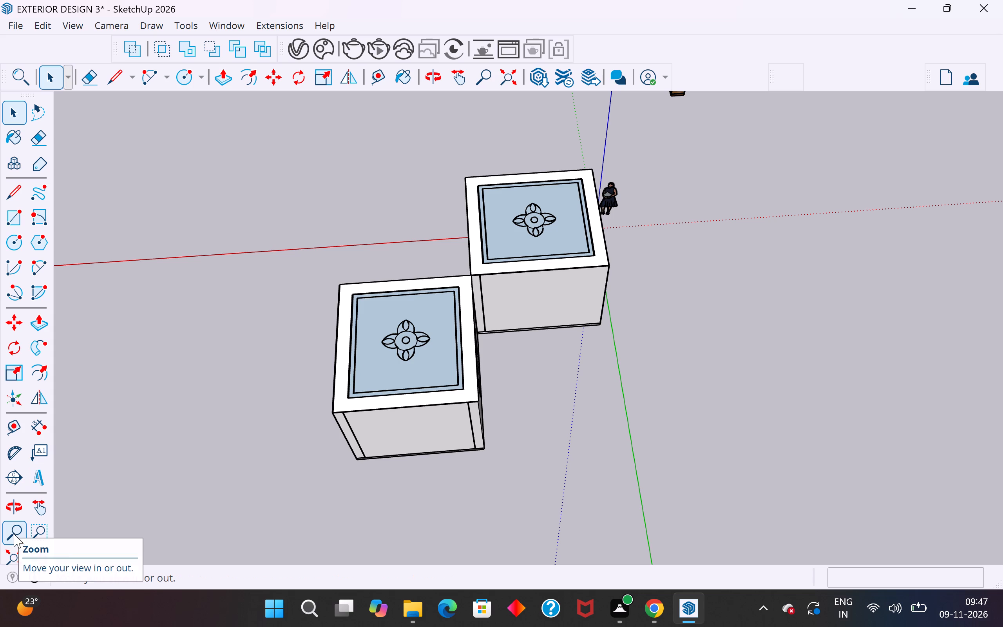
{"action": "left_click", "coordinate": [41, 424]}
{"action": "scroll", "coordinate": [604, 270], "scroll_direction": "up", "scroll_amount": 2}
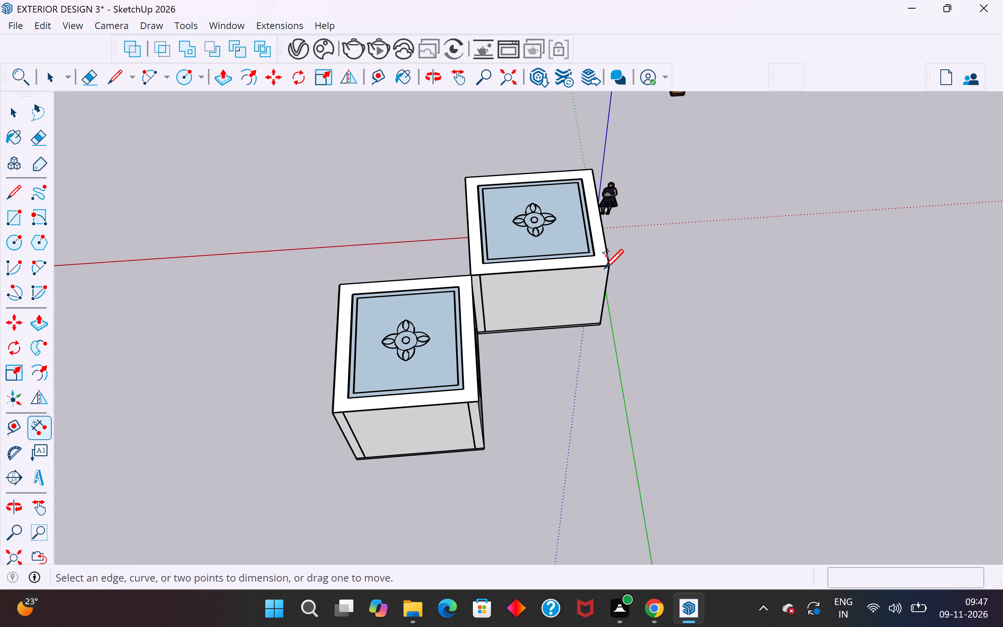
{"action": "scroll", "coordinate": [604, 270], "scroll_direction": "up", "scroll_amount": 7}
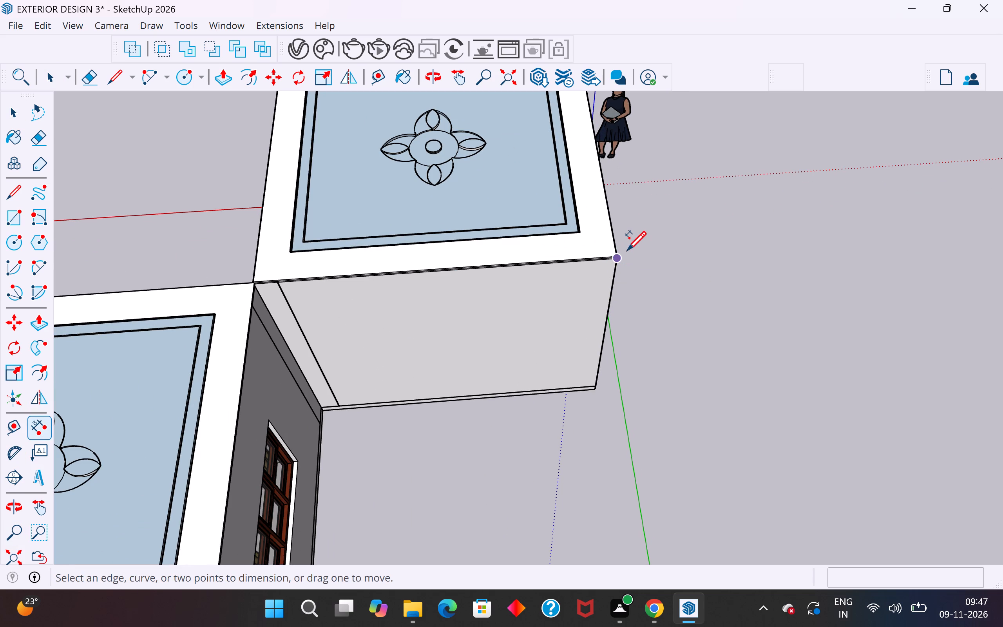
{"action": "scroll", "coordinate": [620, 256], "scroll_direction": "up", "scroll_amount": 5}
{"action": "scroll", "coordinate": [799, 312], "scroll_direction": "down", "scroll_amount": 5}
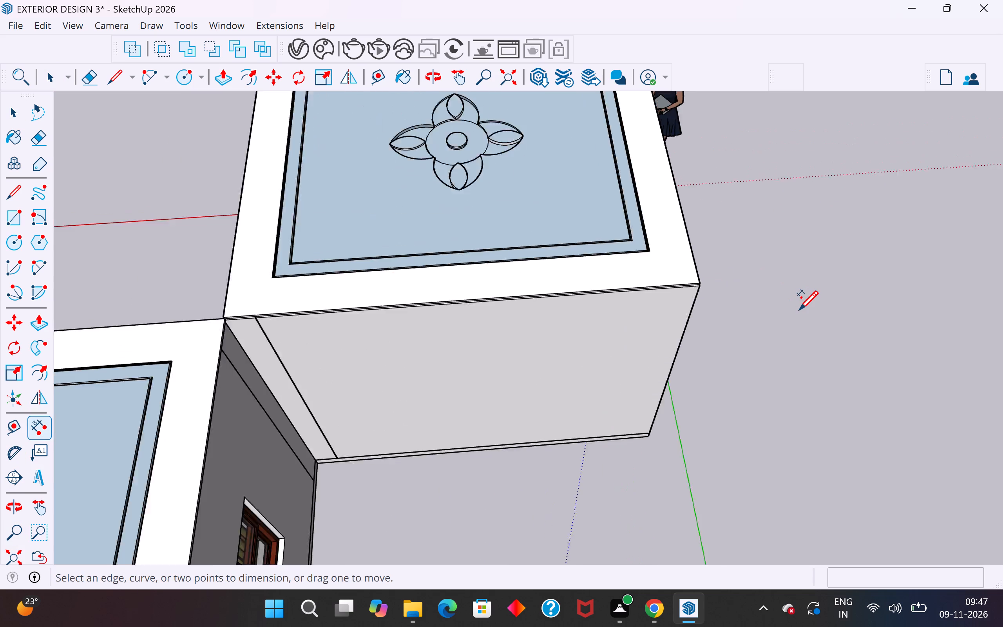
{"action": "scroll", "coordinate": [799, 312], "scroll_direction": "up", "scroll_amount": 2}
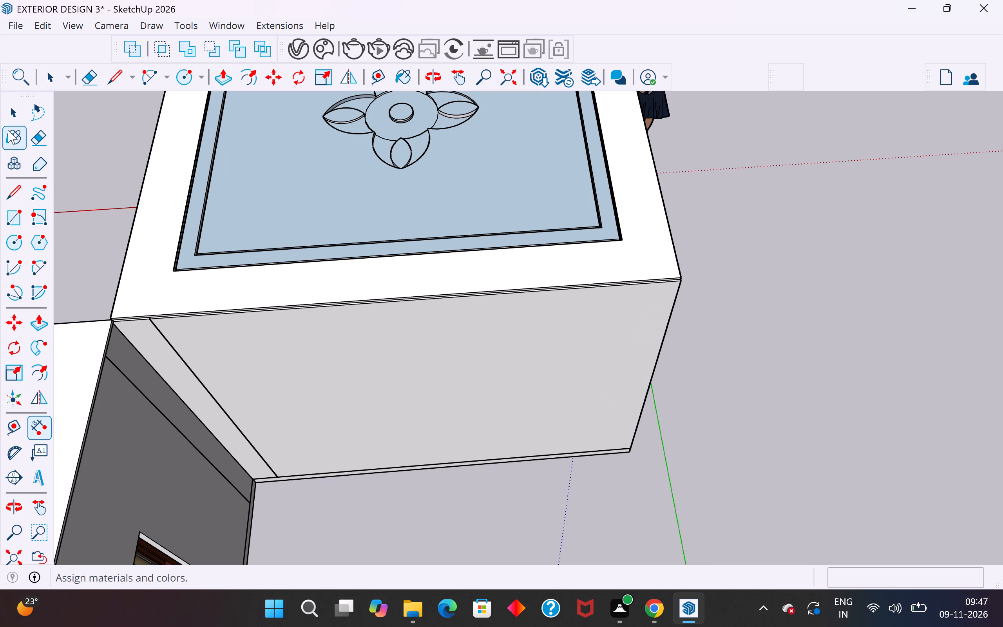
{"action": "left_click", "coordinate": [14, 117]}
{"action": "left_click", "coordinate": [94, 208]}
Examine the junction of the two rooms and the original's roof slab edges for misalignment with the walls below.
{"action": "scroll", "coordinate": [170, 350], "scroll_direction": "up", "scroll_amount": 1}
{"action": "middle_click_drag", "start_coordinate": [170, 350], "coordinate": [417, 233]}
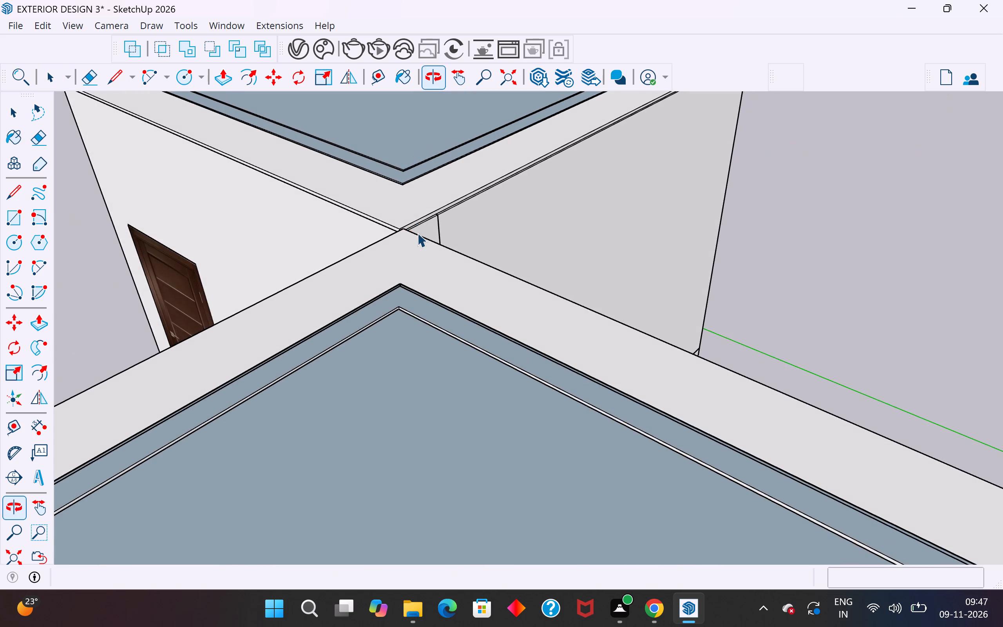
{"action": "scroll", "coordinate": [420, 226], "scroll_direction": "up", "scroll_amount": 17}
{"action": "middle_click_drag", "start_coordinate": [415, 218], "coordinate": [287, 293]}
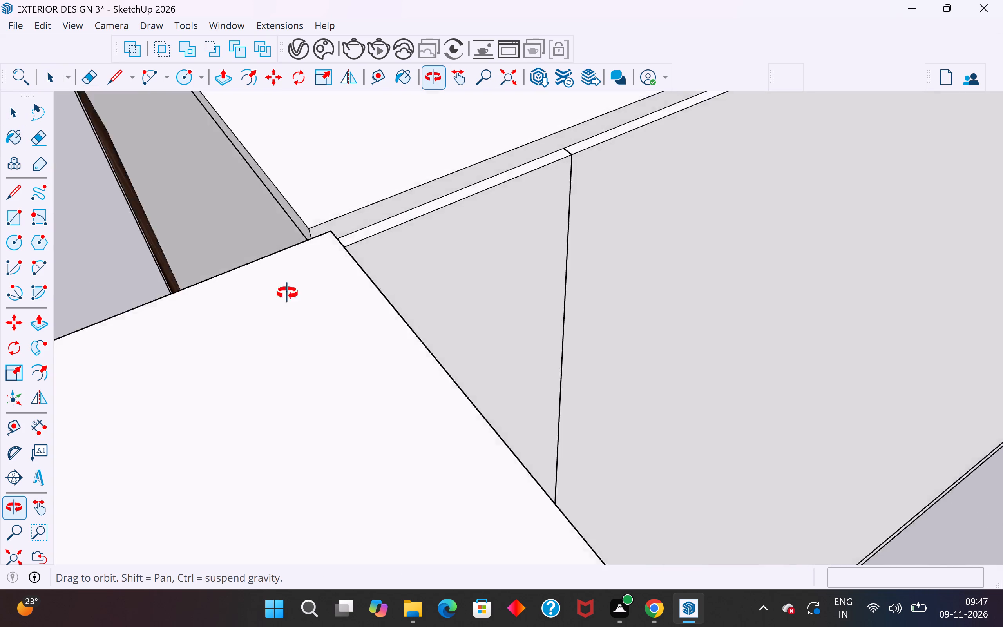
{"action": "middle_click_drag", "start_coordinate": [287, 293], "coordinate": [252, 307]}
{"action": "scroll", "coordinate": [205, 371], "scroll_direction": "down", "scroll_amount": 16}
{"action": "middle_click_drag", "start_coordinate": [230, 369], "coordinate": [490, 306]}
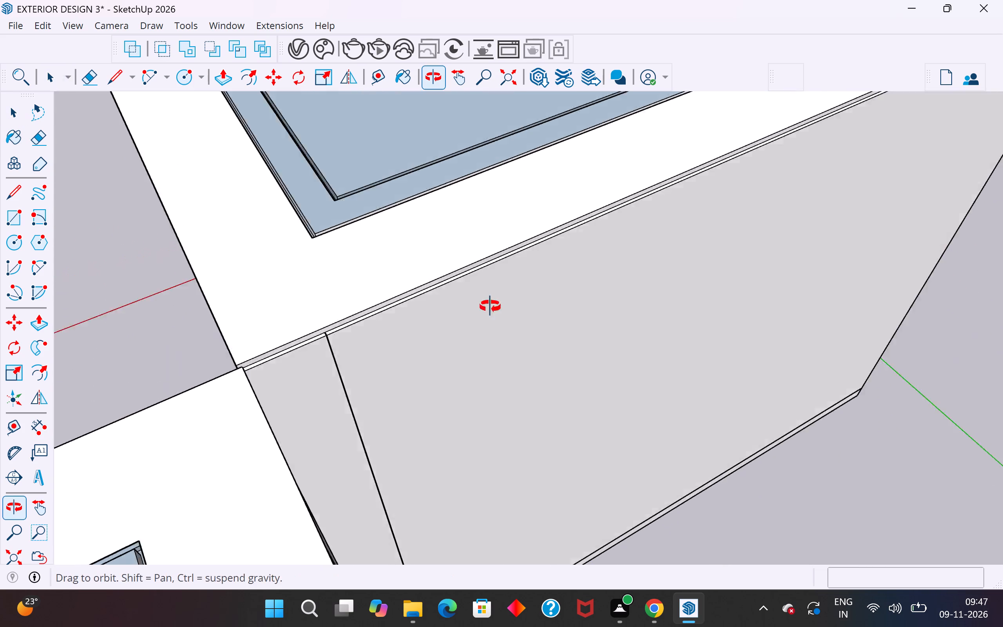
{"action": "middle_click_drag", "start_coordinate": [490, 306], "coordinate": [693, 254]}
{"action": "scroll", "coordinate": [708, 241], "scroll_direction": "down", "scroll_amount": 6}
{"action": "scroll", "coordinate": [358, 332], "scroll_direction": "up", "scroll_amount": 5}
{"action": "scroll", "coordinate": [454, 295], "scroll_direction": "up", "scroll_amount": 3}
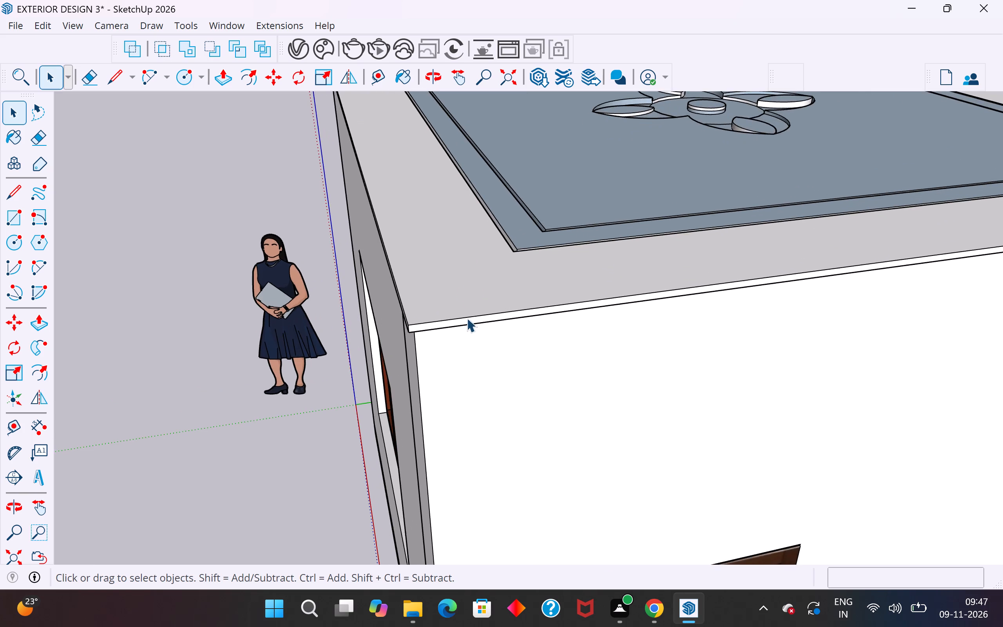
{"action": "middle_click_drag", "start_coordinate": [469, 318], "coordinate": [355, 395]}
Move the room copy about 6' 1 11/16" away from the original room and clear the selection.
{"action": "left_click", "coordinate": [475, 274]}
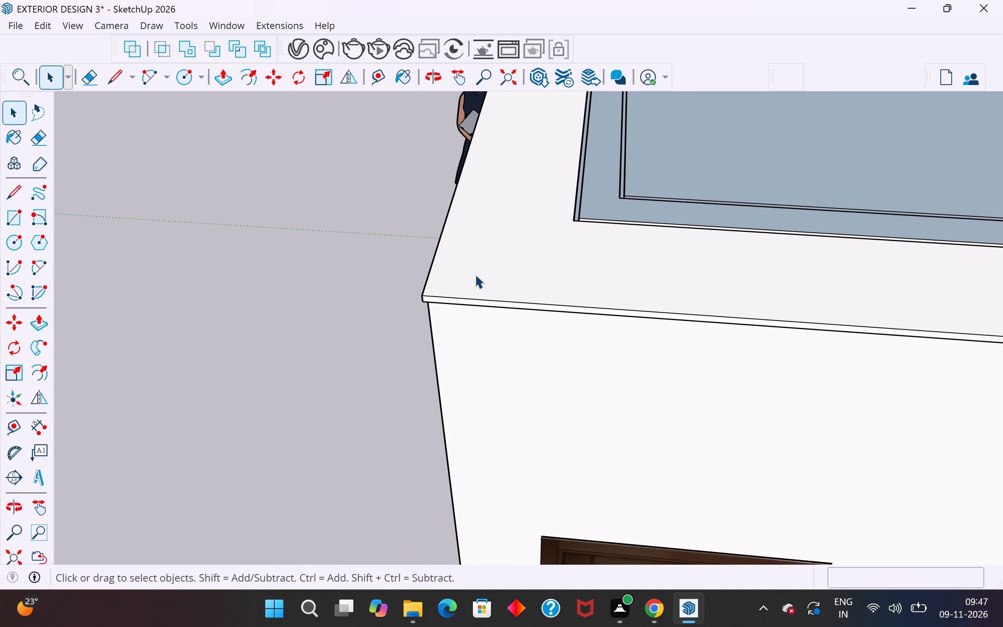
{"action": "scroll", "coordinate": [328, 338], "scroll_direction": "down", "scroll_amount": 9}
{"action": "scroll", "coordinate": [623, 242], "scroll_direction": "down", "scroll_amount": 5}
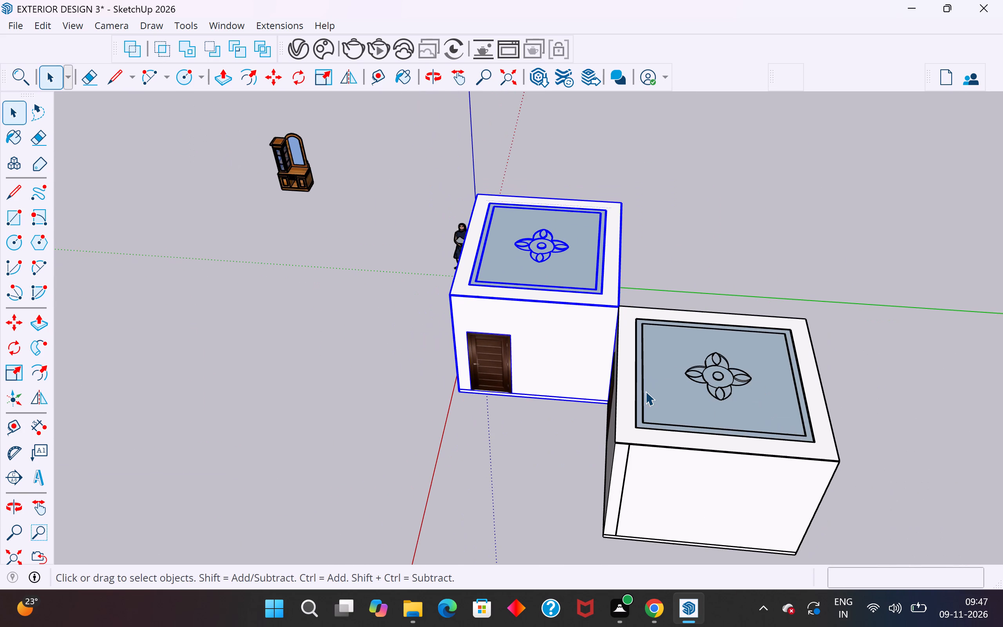
{"action": "left_click", "coordinate": [645, 391]}
{"action": "key", "text": "m"}
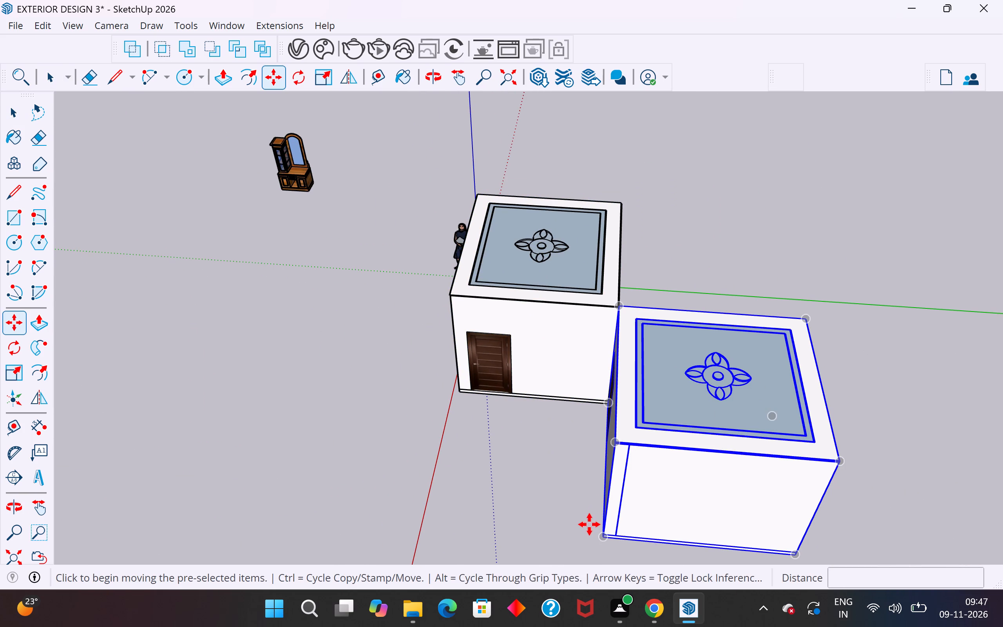
{"action": "left_click", "coordinate": [599, 536]}
{"action": "left_click", "coordinate": [695, 538]}
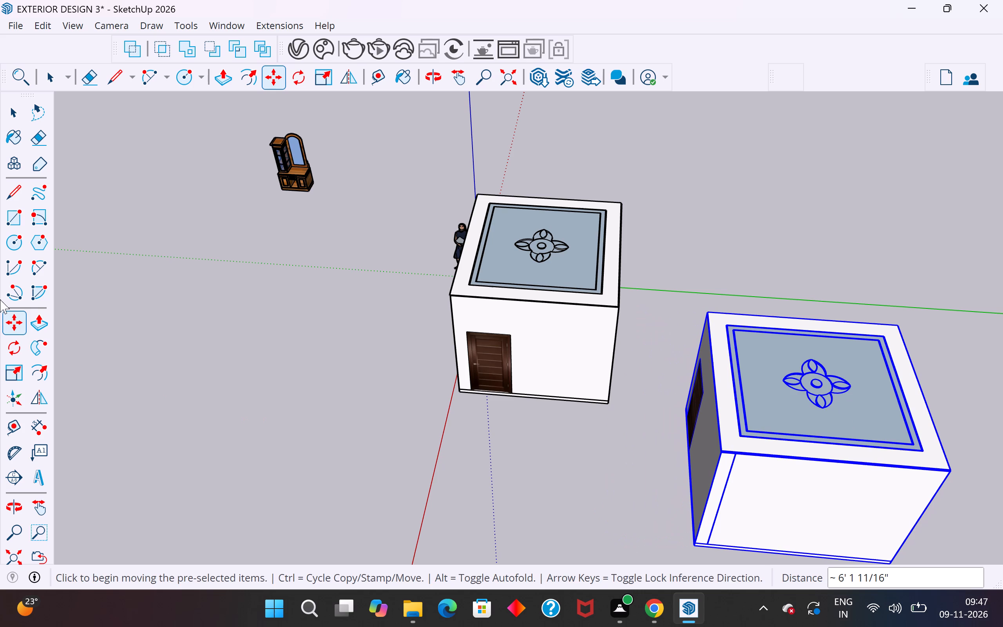
{"action": "left_click", "coordinate": [16, 118]}
{"action": "left_click", "coordinate": [99, 294]}
Explode the original room's group so its parts can be edited separately, and clear the selection.
{"action": "left_click", "coordinate": [550, 334]}
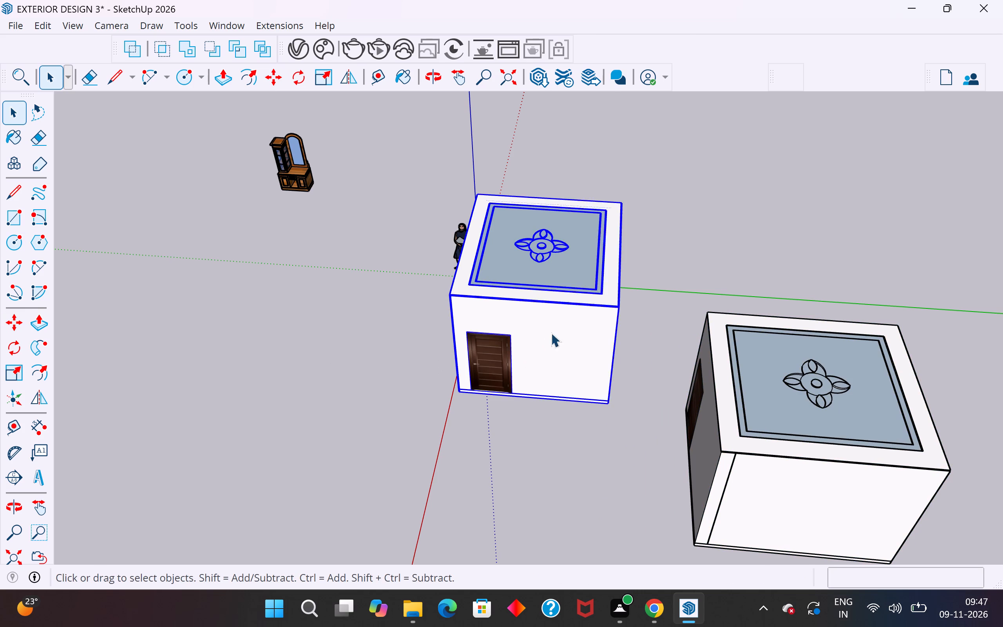
{"action": "right_click", "coordinate": [551, 333]}
{"action": "left_click", "coordinate": [605, 105]}
{"action": "left_click", "coordinate": [653, 237]}
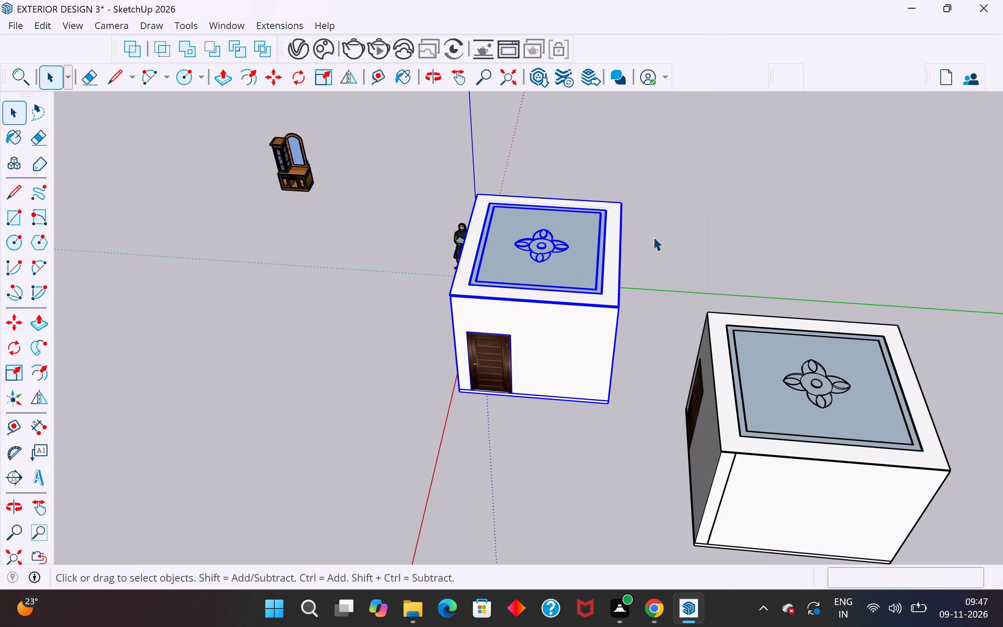
Move the original room's roof slab about 1/2" by its lower front corner to the wall's outer top corner, and clear the selection.
{"action": "middle_click_drag", "start_coordinate": [605, 406], "coordinate": [700, 336]}
{"action": "scroll", "coordinate": [593, 263], "scroll_direction": "up", "scroll_amount": 9}
{"action": "middle_click_drag", "start_coordinate": [613, 265], "coordinate": [630, 214]}
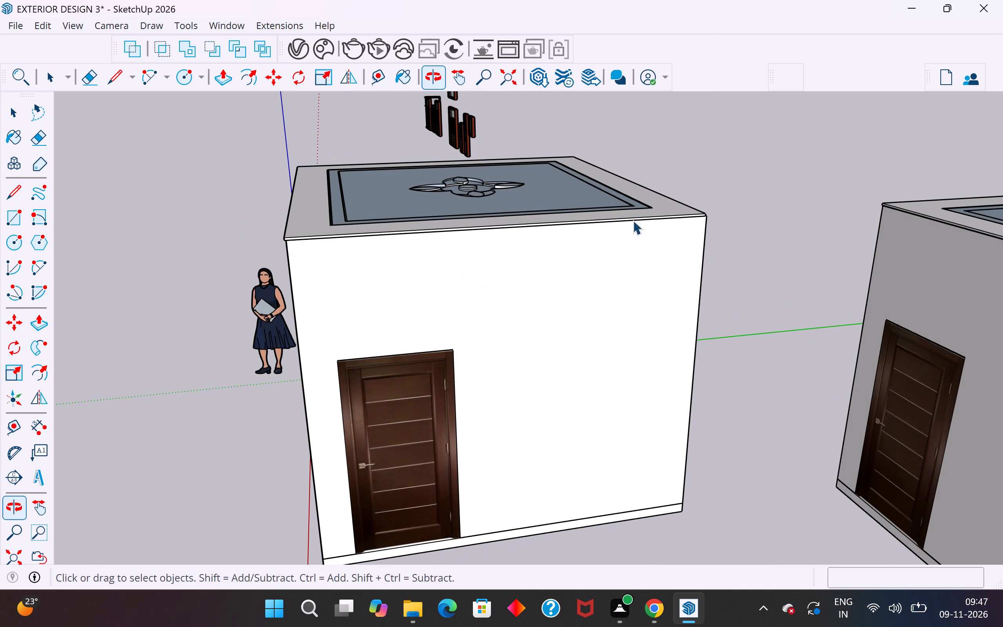
{"action": "left_click", "coordinate": [645, 215]}
{"action": "scroll", "coordinate": [649, 237], "scroll_direction": "up", "scroll_amount": 8}
{"action": "scroll", "coordinate": [755, 229], "scroll_direction": "down", "scroll_amount": 2}
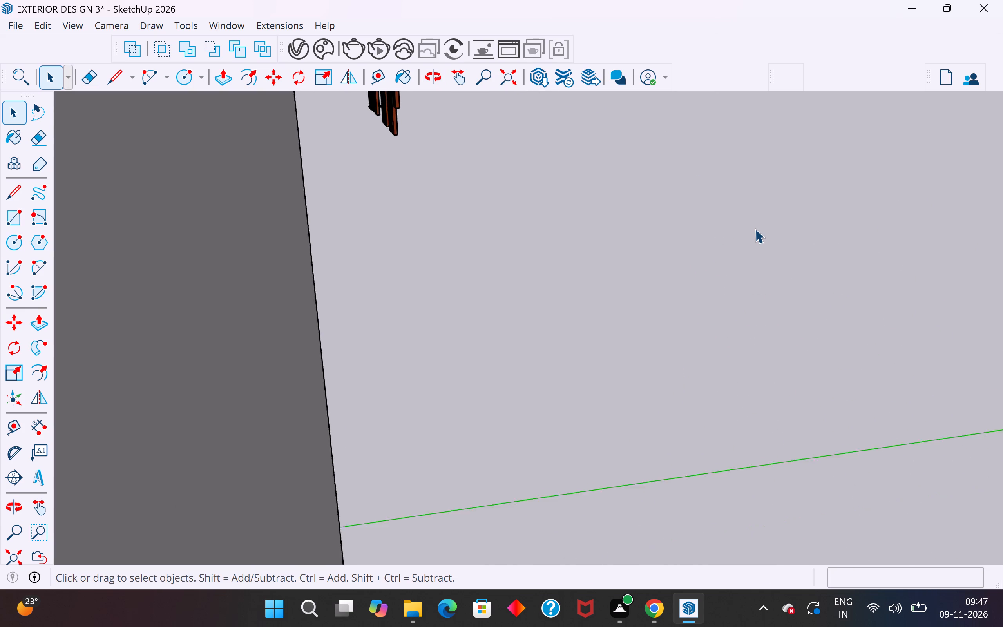
{"action": "middle_click_drag", "start_coordinate": [755, 229], "coordinate": [677, 313]}
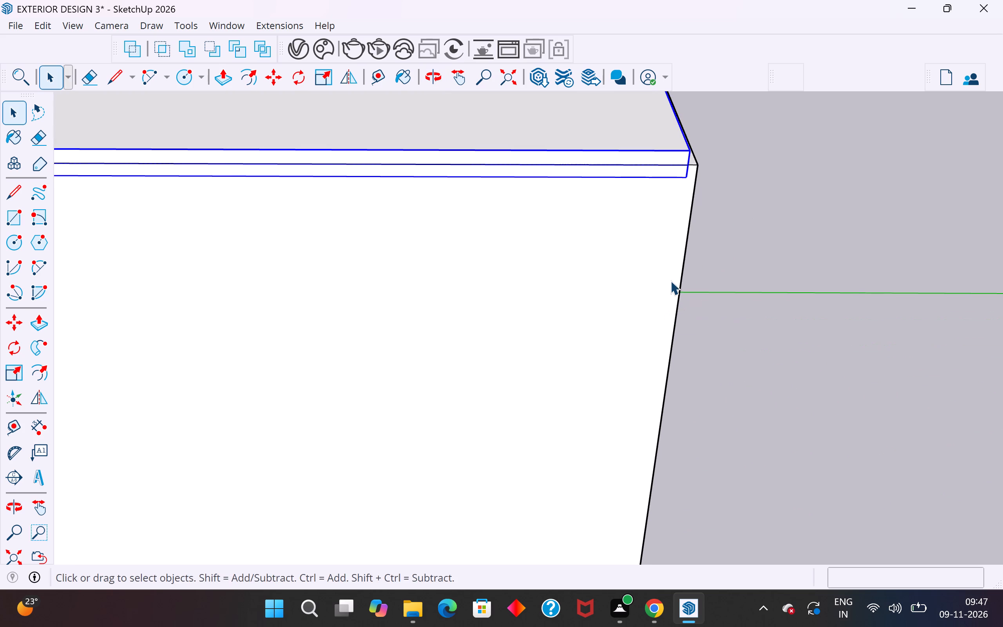
{"action": "key", "text": "m"}
{"action": "left_click", "coordinate": [691, 176]}
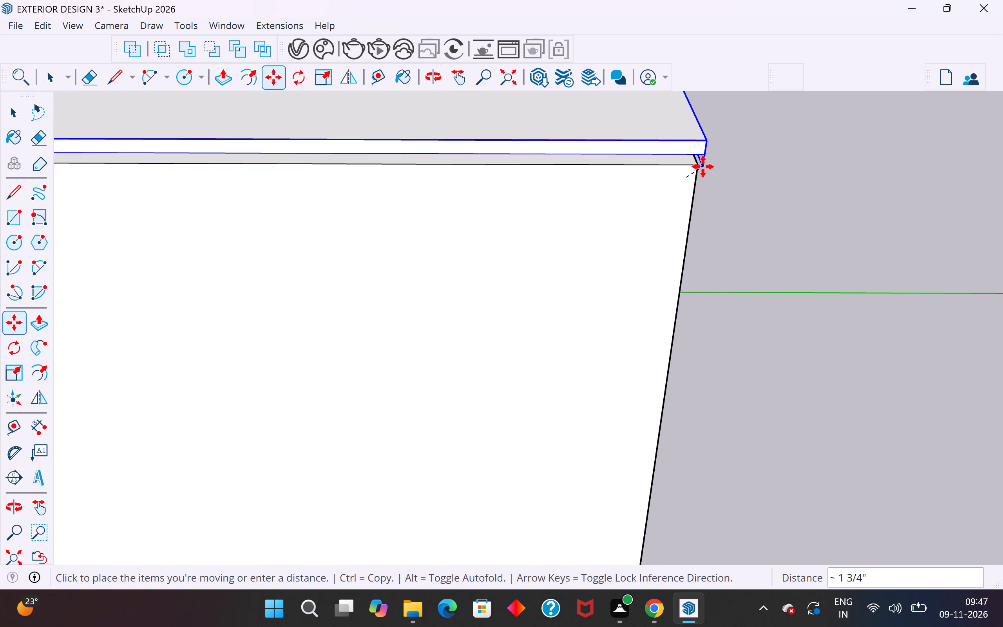
{"action": "left_click", "coordinate": [699, 171]}
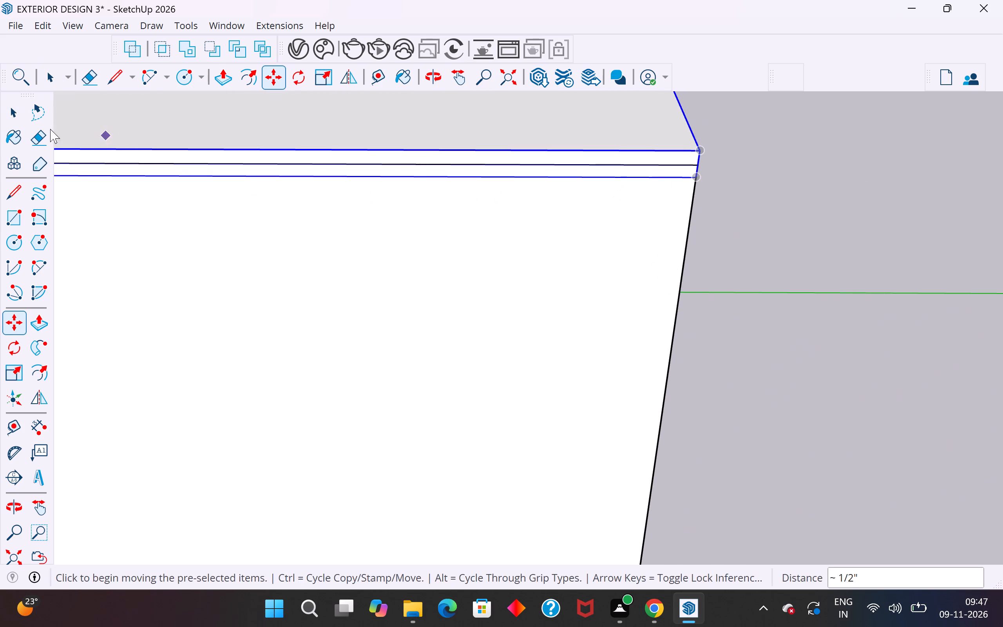
{"action": "left_click", "coordinate": [5, 109]}
{"action": "left_click", "coordinate": [783, 261]}
{"action": "scroll", "coordinate": [771, 261], "scroll_direction": "down", "scroll_amount": 12}
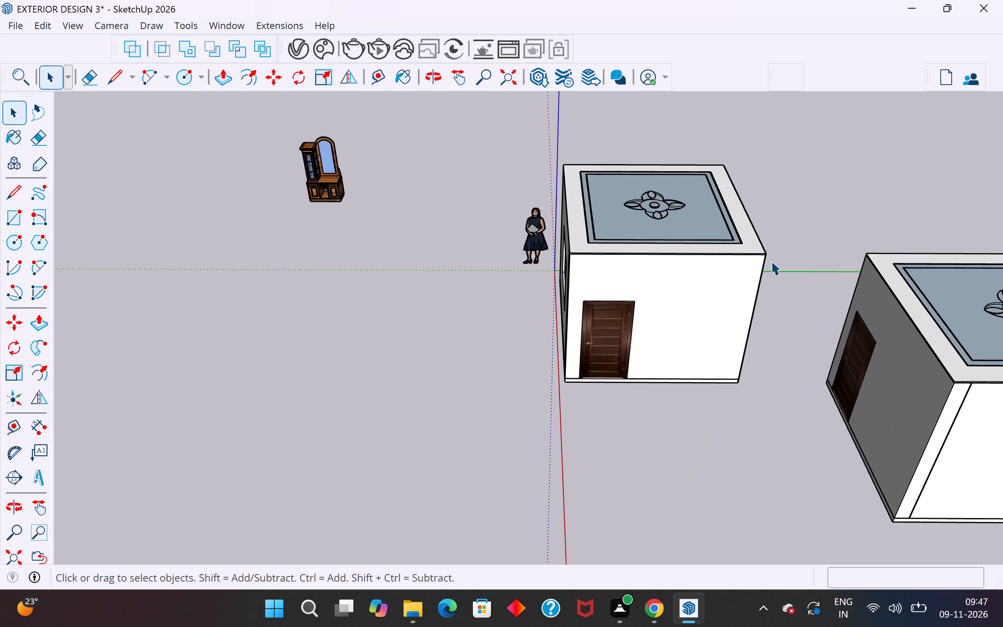
Examine both rooms from several sides, checking the original's roof slab against the tops of its walls.
{"action": "middle_click_drag", "start_coordinate": [709, 413], "coordinate": [790, 445]}
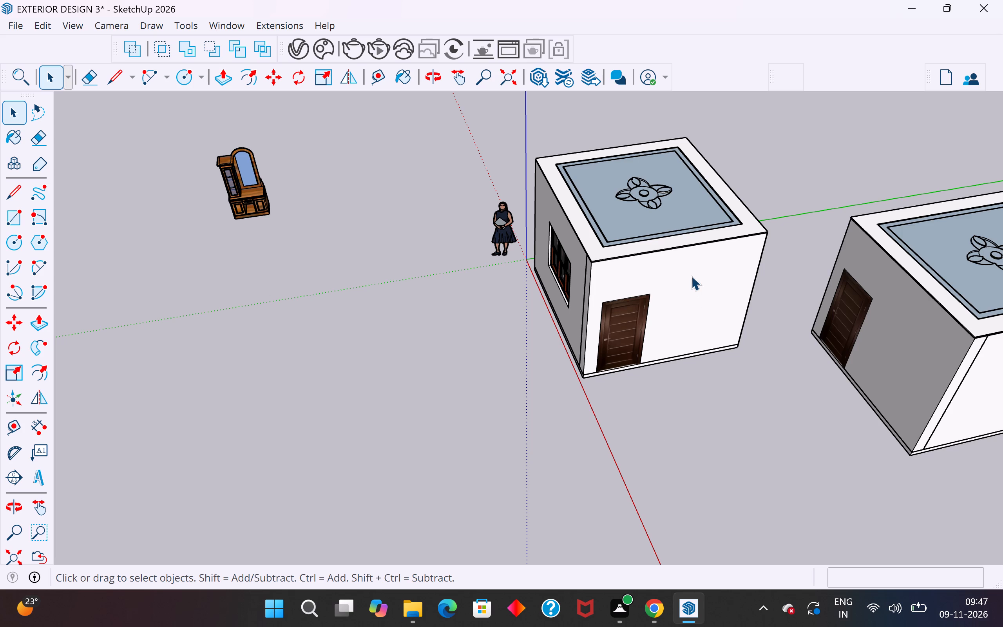
{"action": "scroll", "coordinate": [691, 276], "scroll_direction": "up", "scroll_amount": 1}
{"action": "middle_click_drag", "start_coordinate": [604, 427], "coordinate": [727, 237]}
{"action": "scroll", "coordinate": [727, 237], "scroll_direction": "up", "scroll_amount": 4}
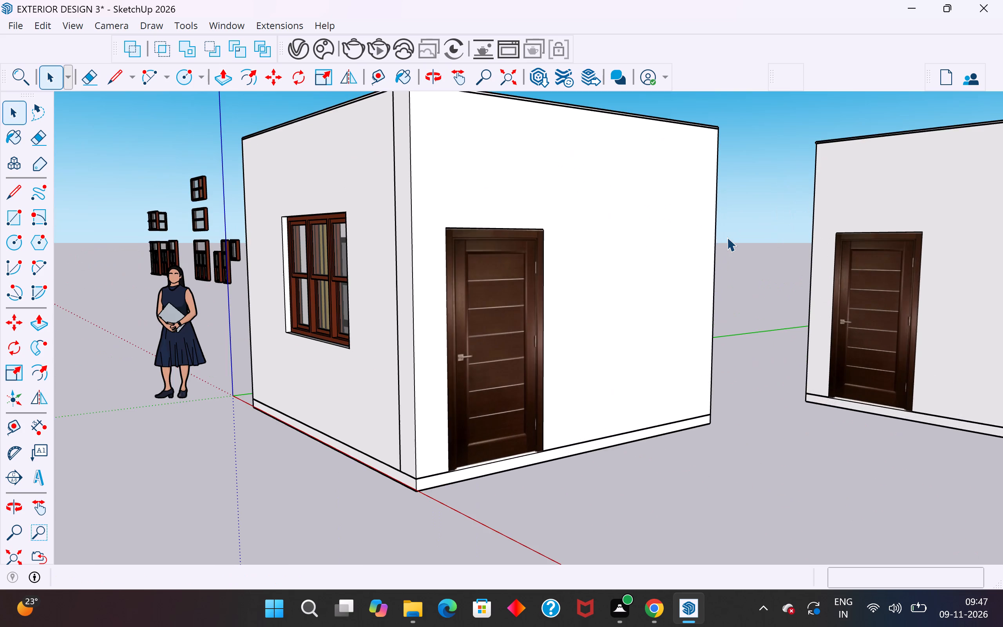
{"action": "middle_click_drag", "start_coordinate": [687, 313], "coordinate": [667, 449]}
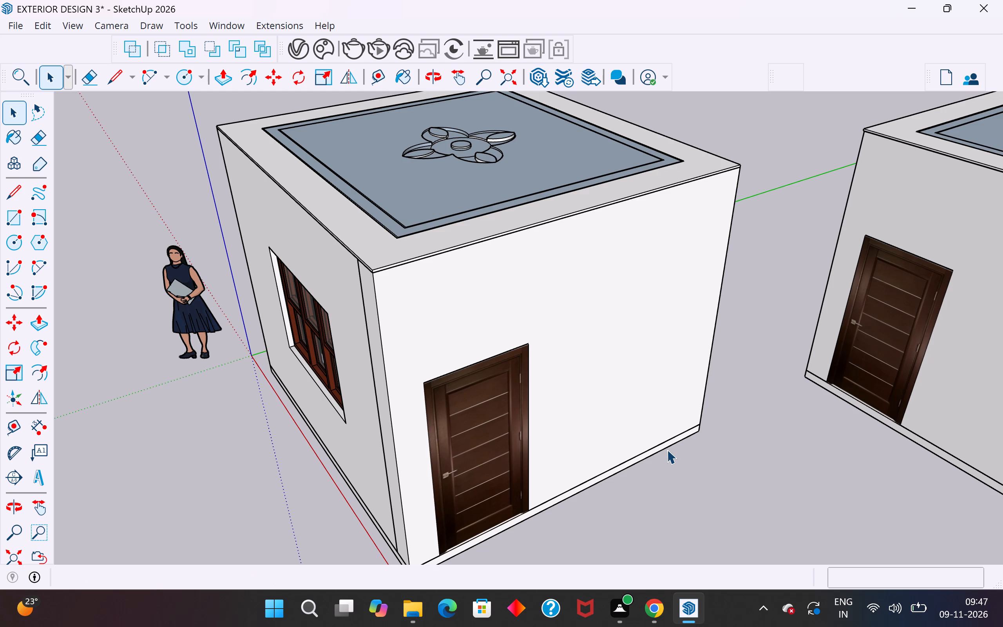
{"action": "scroll", "coordinate": [469, 307], "scroll_direction": "down", "scroll_amount": 5}
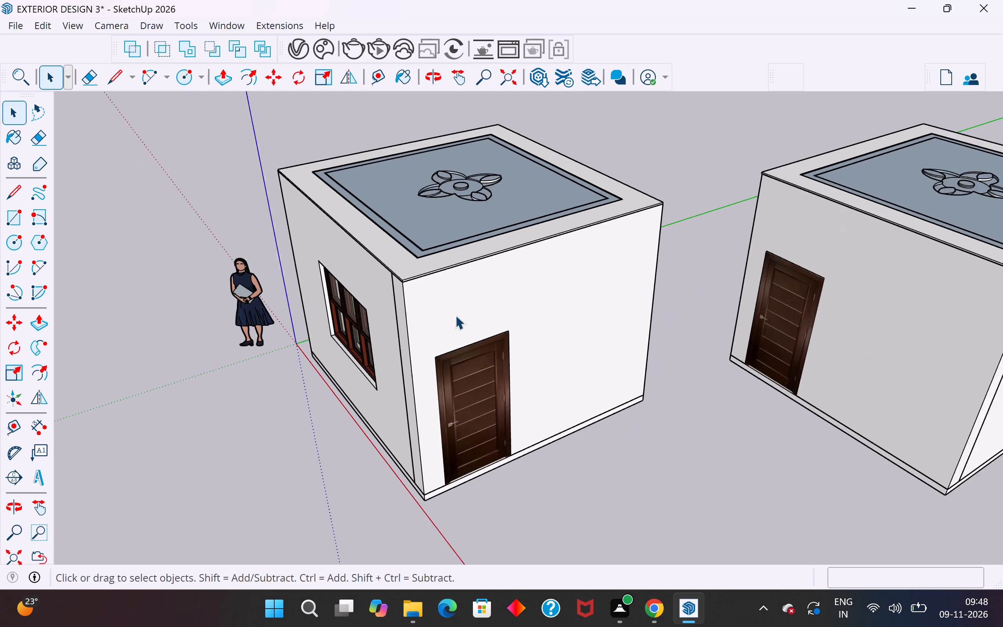
{"action": "scroll", "coordinate": [455, 315], "scroll_direction": "down", "scroll_amount": 1}
{"action": "middle_click_drag", "start_coordinate": [473, 492], "coordinate": [683, 426]}
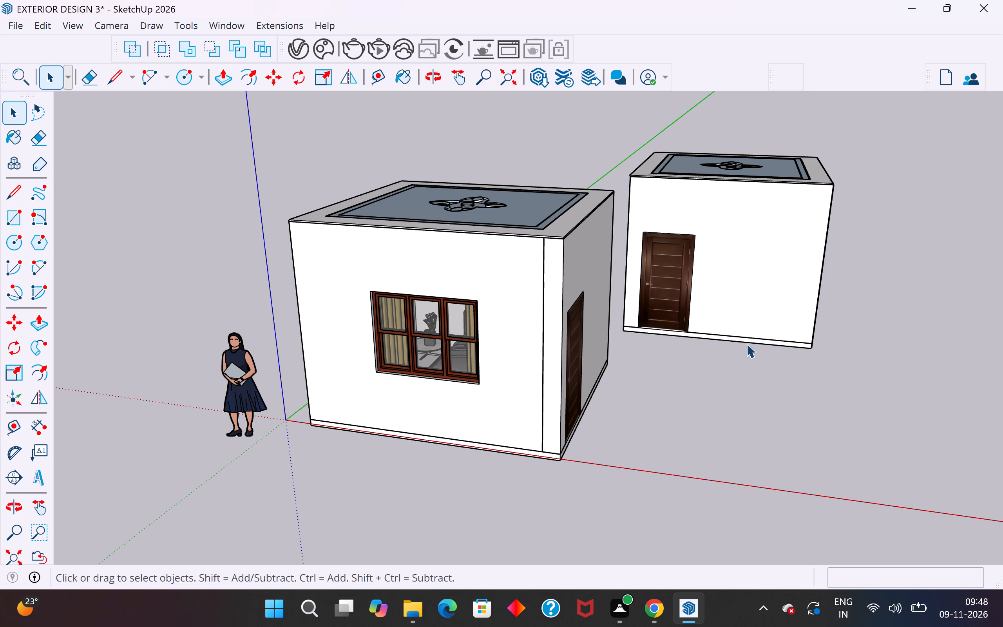
{"action": "scroll", "coordinate": [713, 401], "scroll_direction": "down", "scroll_amount": 5}
{"action": "middle_click_drag", "start_coordinate": [811, 388], "coordinate": [788, 415]}
{"action": "scroll", "coordinate": [604, 329], "scroll_direction": "up", "scroll_amount": 8}
{"action": "middle_click_drag", "start_coordinate": [611, 308], "coordinate": [559, 235]}
{"action": "scroll", "coordinate": [614, 308], "scroll_direction": "up", "scroll_amount": 1}
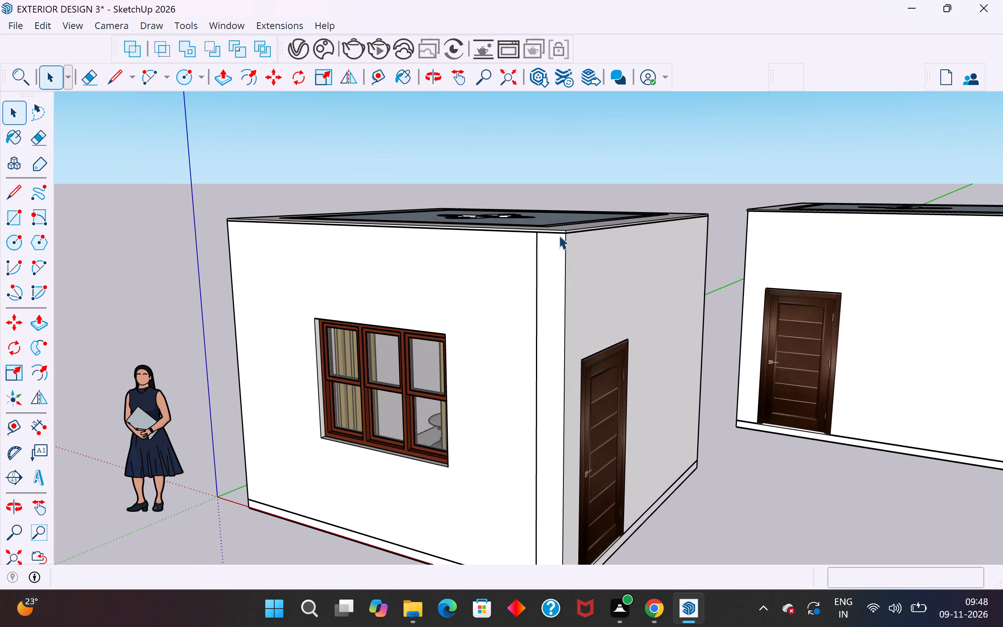
{"action": "middle_click_drag", "start_coordinate": [637, 307], "coordinate": [578, 349]}
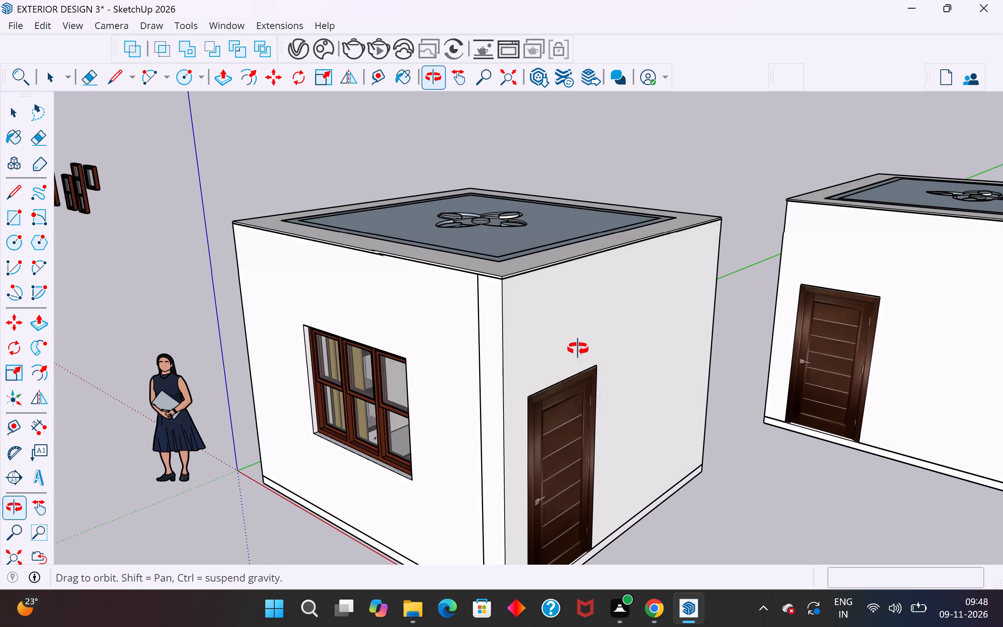
{"action": "middle_click_drag", "start_coordinate": [578, 349], "coordinate": [564, 377]}
Inside the original room's roof slab group, extrude the top border face up by 6" and exit the group.
{"action": "left_click", "coordinate": [686, 234]}
{"action": "double_click", "coordinate": [697, 226]}
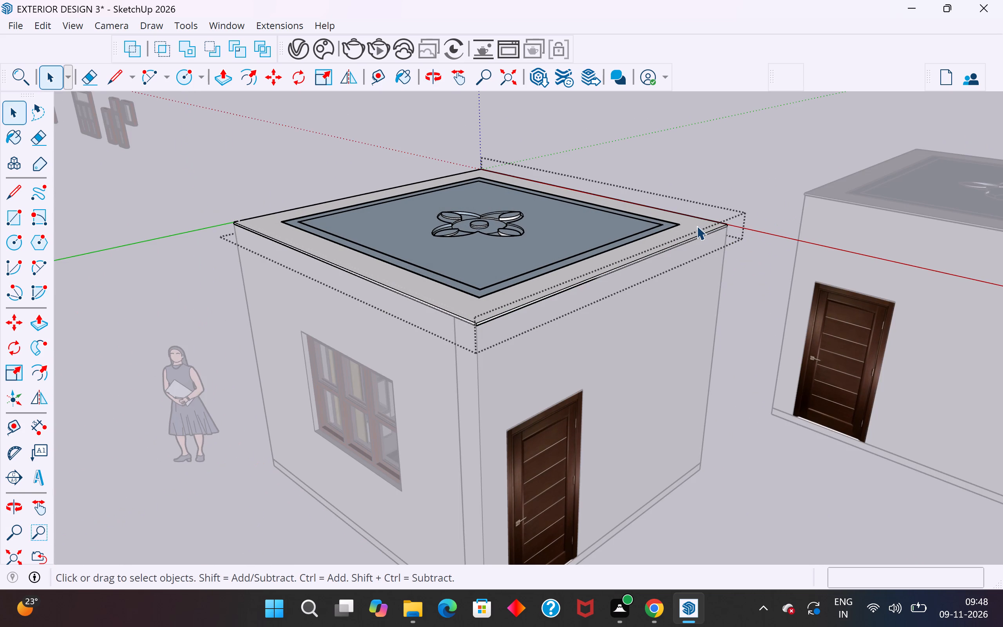
{"action": "left_click", "coordinate": [696, 229]}
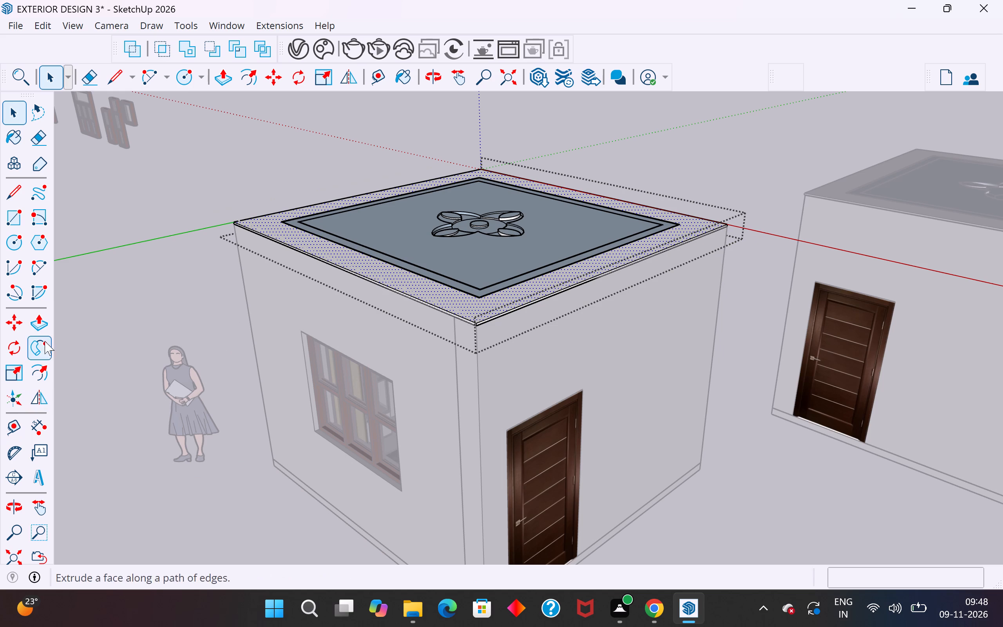
{"action": "left_click", "coordinate": [43, 332]}
{"action": "left_click", "coordinate": [698, 216]}
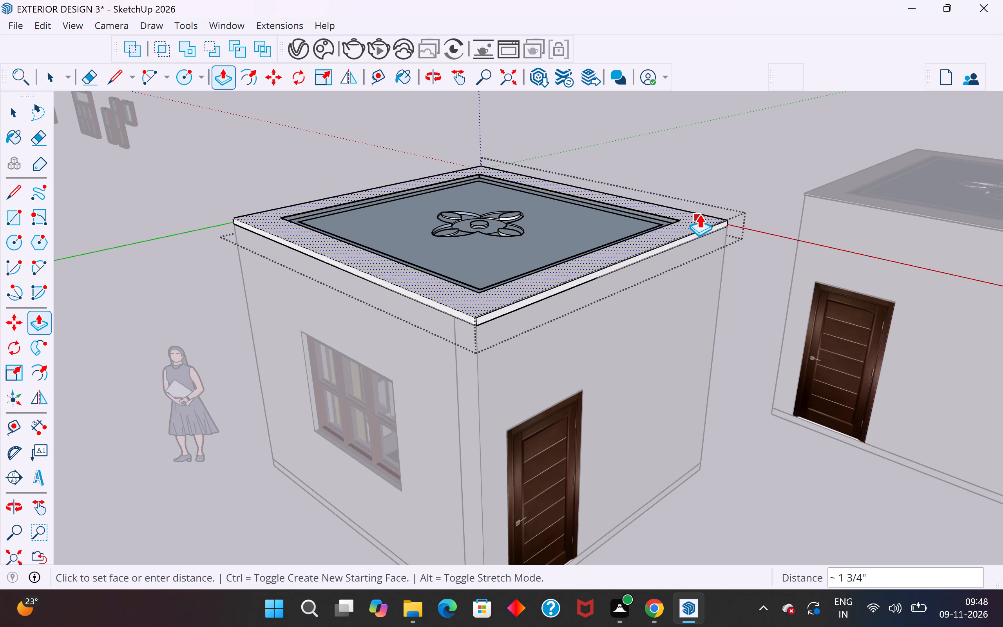
{"action": "type", "text": "6\""}
{"action": "key", "text": "Return"}
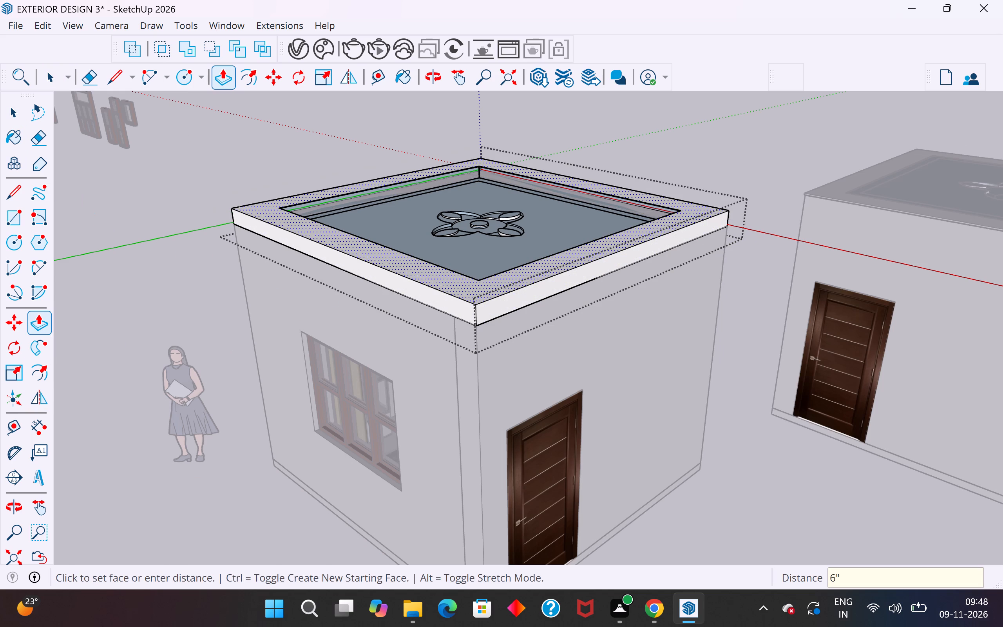
{"action": "left_click", "coordinate": [18, 110]}
{"action": "left_click", "coordinate": [83, 132]}
Delete the original room's wall opposite the door, whose top protrudes inside the raised roof border.
{"action": "middle_click_drag", "start_coordinate": [563, 236], "coordinate": [496, 253]}
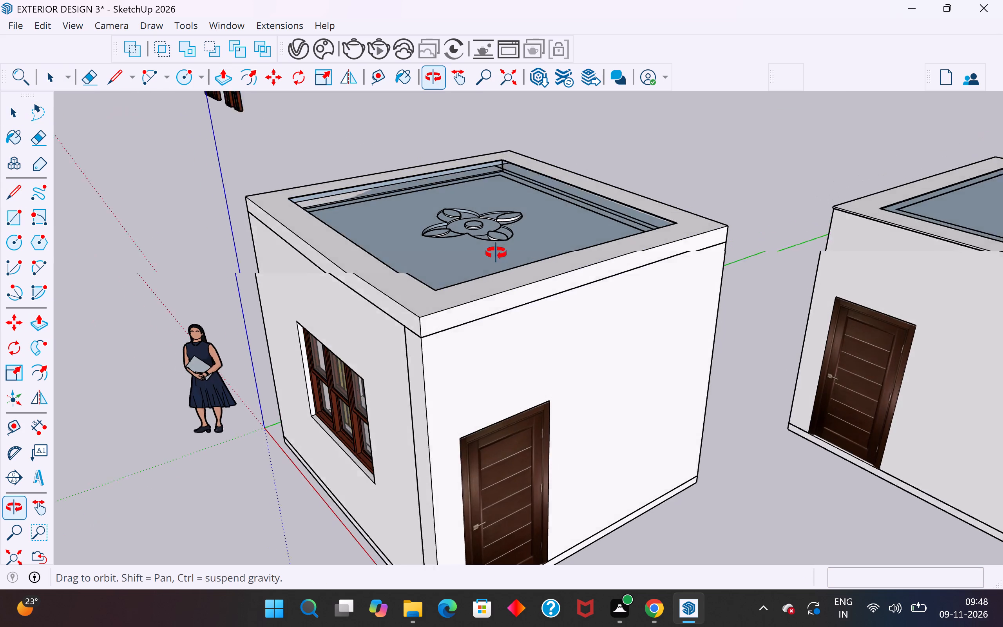
{"action": "middle_click_drag", "start_coordinate": [496, 253], "coordinate": [105, 243]}
{"action": "middle_click_drag", "start_coordinate": [239, 278], "coordinate": [240, 278]}
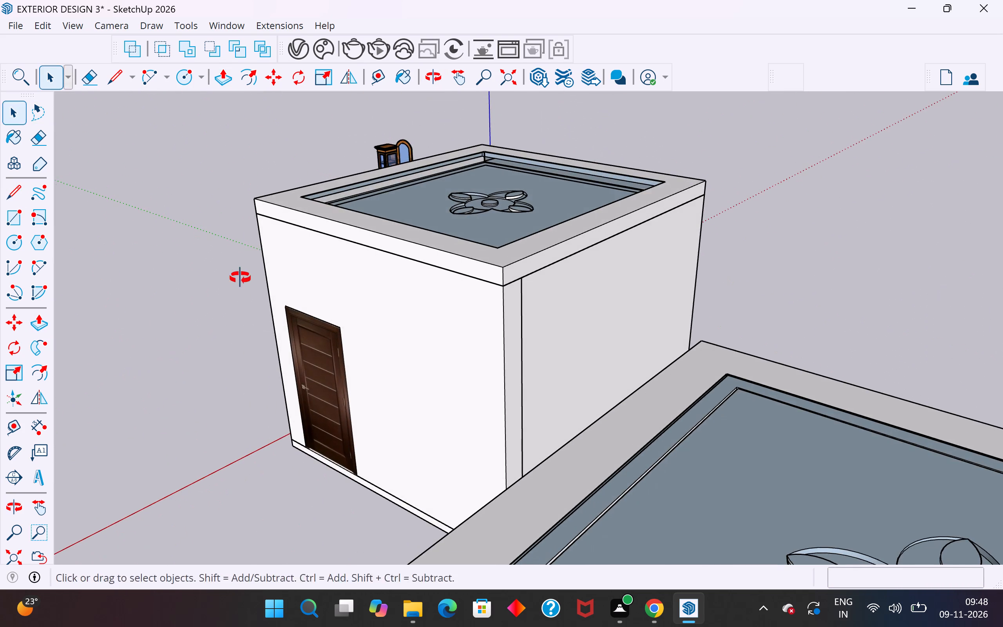
{"action": "middle_click_drag", "start_coordinate": [240, 278], "coordinate": [400, 265]}
{"action": "scroll", "coordinate": [416, 117], "scroll_direction": "up", "scroll_amount": 4}
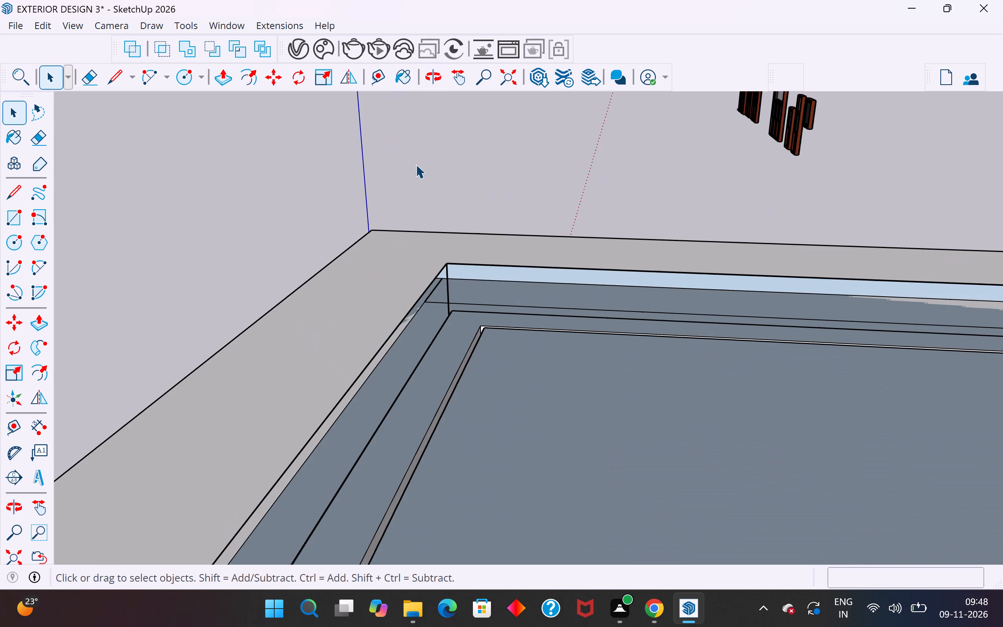
{"action": "scroll", "coordinate": [416, 326], "scroll_direction": "down", "scroll_amount": 1}
{"action": "middle_click_drag", "start_coordinate": [427, 326], "coordinate": [386, 288]}
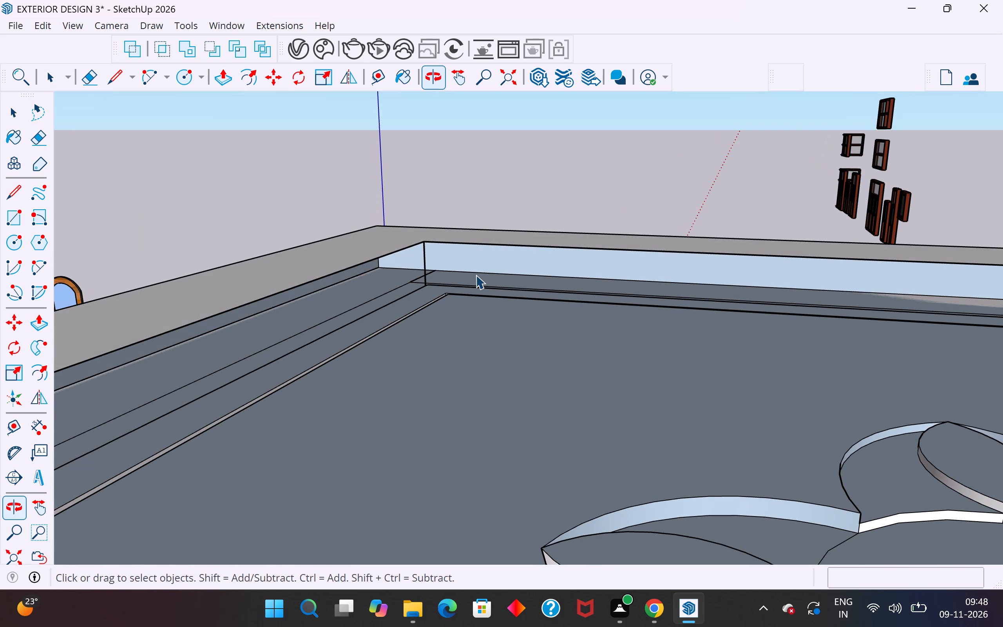
{"action": "left_click", "coordinate": [476, 275]}
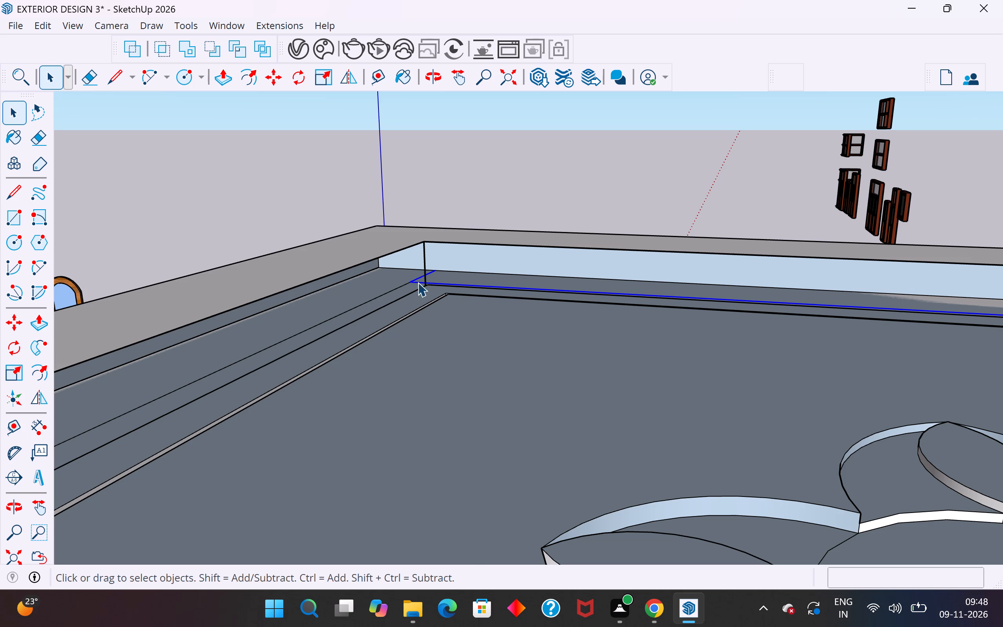
{"action": "key", "text": "Delete"}
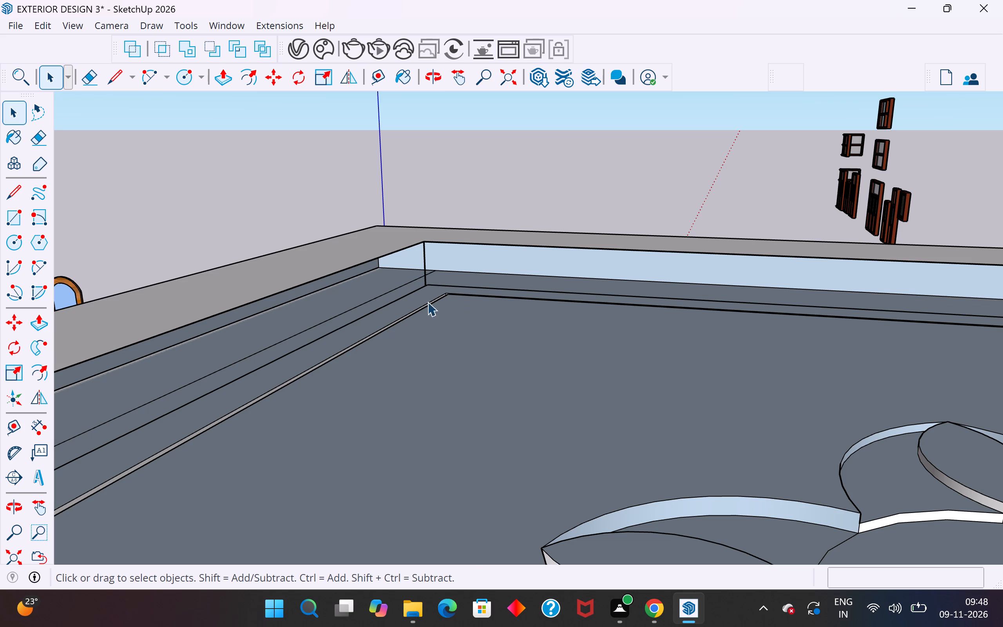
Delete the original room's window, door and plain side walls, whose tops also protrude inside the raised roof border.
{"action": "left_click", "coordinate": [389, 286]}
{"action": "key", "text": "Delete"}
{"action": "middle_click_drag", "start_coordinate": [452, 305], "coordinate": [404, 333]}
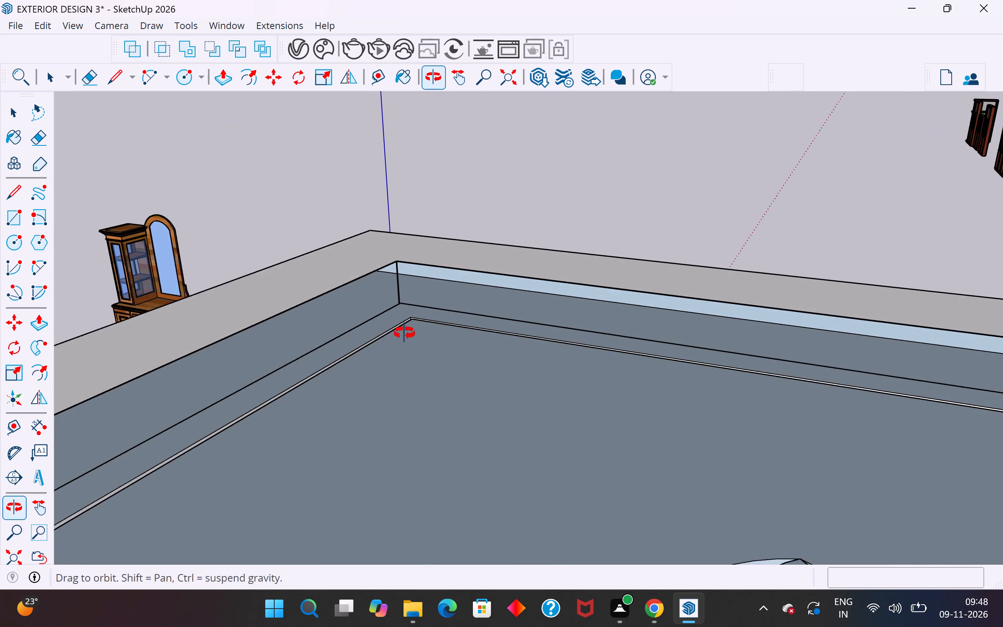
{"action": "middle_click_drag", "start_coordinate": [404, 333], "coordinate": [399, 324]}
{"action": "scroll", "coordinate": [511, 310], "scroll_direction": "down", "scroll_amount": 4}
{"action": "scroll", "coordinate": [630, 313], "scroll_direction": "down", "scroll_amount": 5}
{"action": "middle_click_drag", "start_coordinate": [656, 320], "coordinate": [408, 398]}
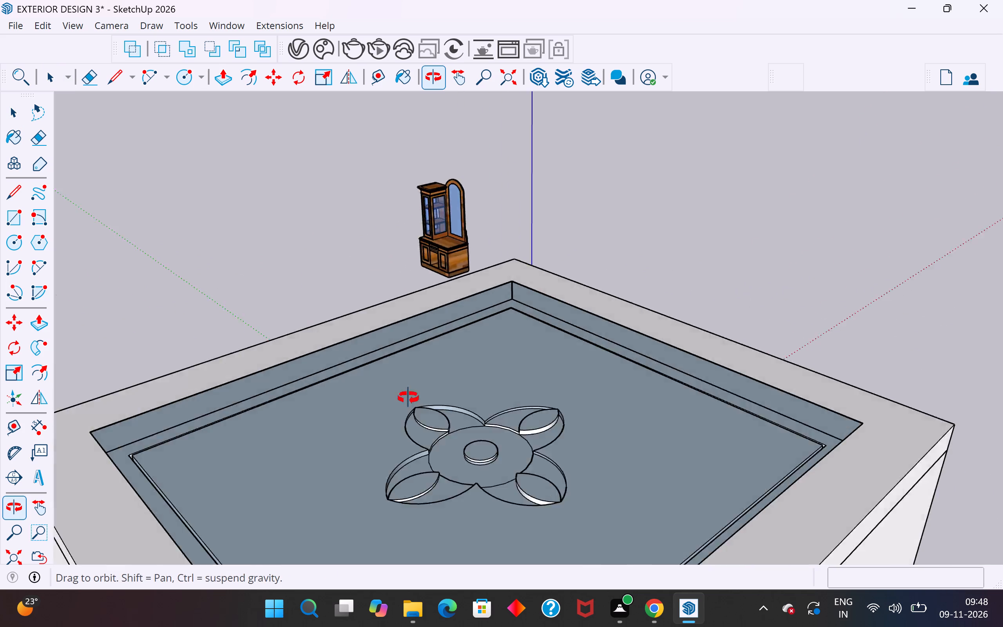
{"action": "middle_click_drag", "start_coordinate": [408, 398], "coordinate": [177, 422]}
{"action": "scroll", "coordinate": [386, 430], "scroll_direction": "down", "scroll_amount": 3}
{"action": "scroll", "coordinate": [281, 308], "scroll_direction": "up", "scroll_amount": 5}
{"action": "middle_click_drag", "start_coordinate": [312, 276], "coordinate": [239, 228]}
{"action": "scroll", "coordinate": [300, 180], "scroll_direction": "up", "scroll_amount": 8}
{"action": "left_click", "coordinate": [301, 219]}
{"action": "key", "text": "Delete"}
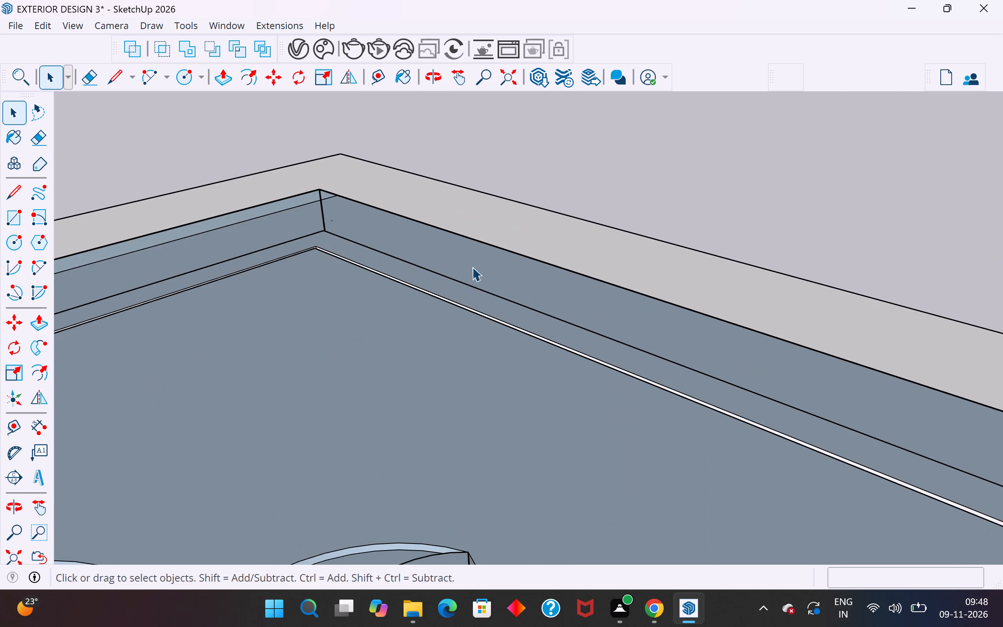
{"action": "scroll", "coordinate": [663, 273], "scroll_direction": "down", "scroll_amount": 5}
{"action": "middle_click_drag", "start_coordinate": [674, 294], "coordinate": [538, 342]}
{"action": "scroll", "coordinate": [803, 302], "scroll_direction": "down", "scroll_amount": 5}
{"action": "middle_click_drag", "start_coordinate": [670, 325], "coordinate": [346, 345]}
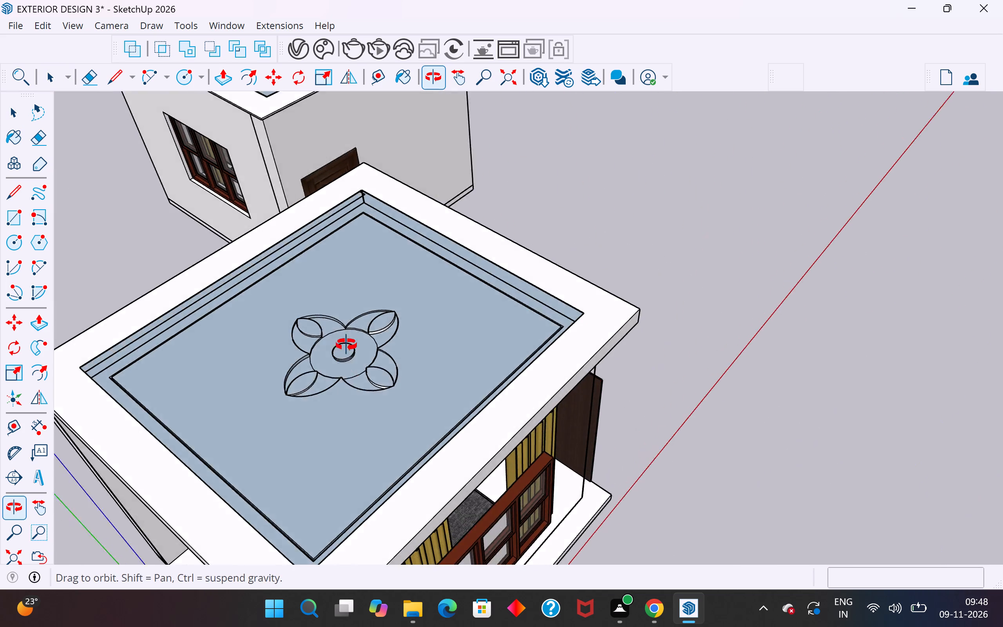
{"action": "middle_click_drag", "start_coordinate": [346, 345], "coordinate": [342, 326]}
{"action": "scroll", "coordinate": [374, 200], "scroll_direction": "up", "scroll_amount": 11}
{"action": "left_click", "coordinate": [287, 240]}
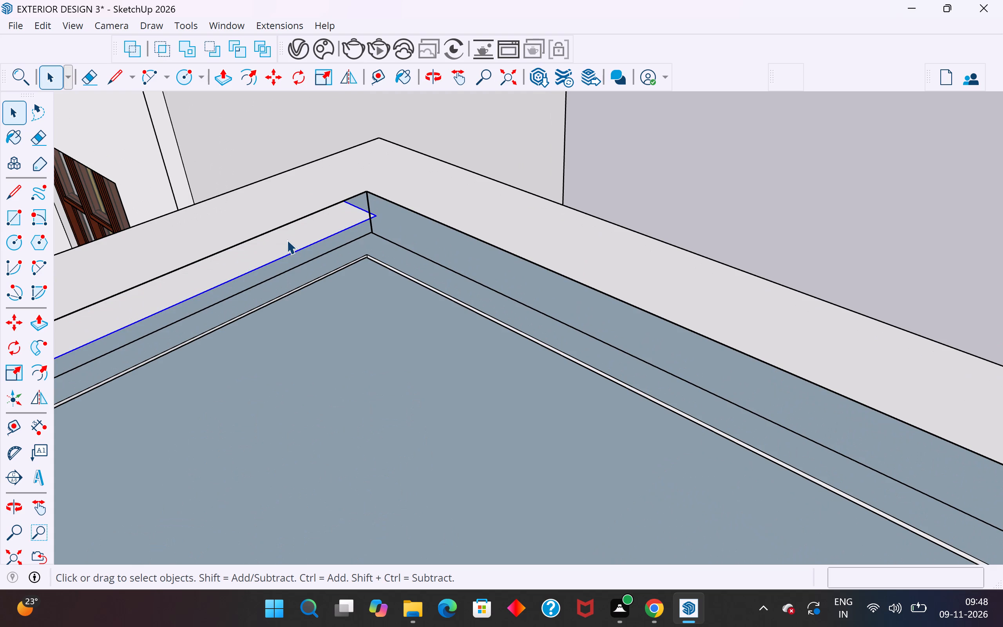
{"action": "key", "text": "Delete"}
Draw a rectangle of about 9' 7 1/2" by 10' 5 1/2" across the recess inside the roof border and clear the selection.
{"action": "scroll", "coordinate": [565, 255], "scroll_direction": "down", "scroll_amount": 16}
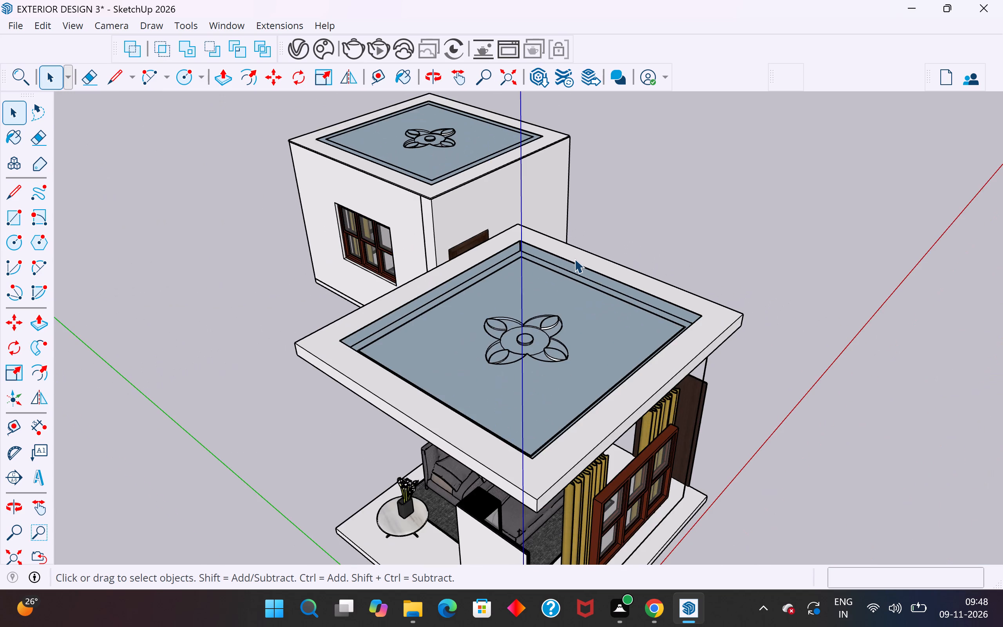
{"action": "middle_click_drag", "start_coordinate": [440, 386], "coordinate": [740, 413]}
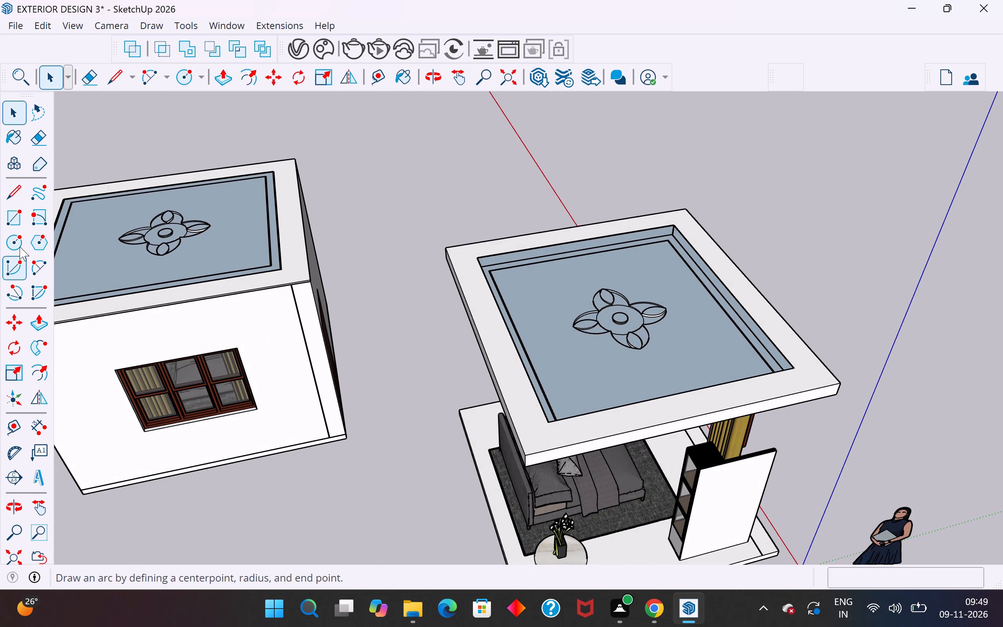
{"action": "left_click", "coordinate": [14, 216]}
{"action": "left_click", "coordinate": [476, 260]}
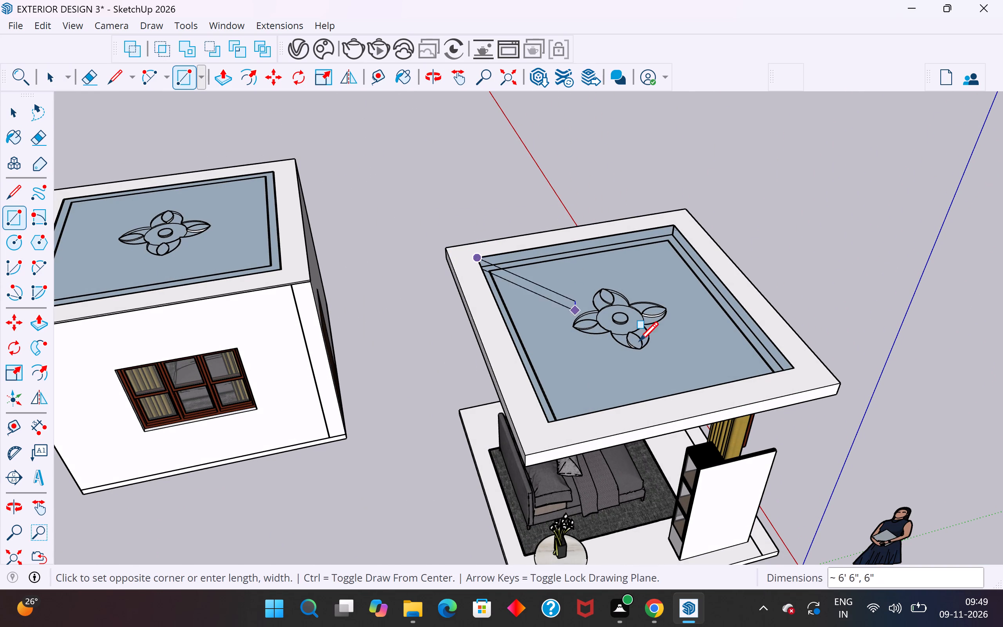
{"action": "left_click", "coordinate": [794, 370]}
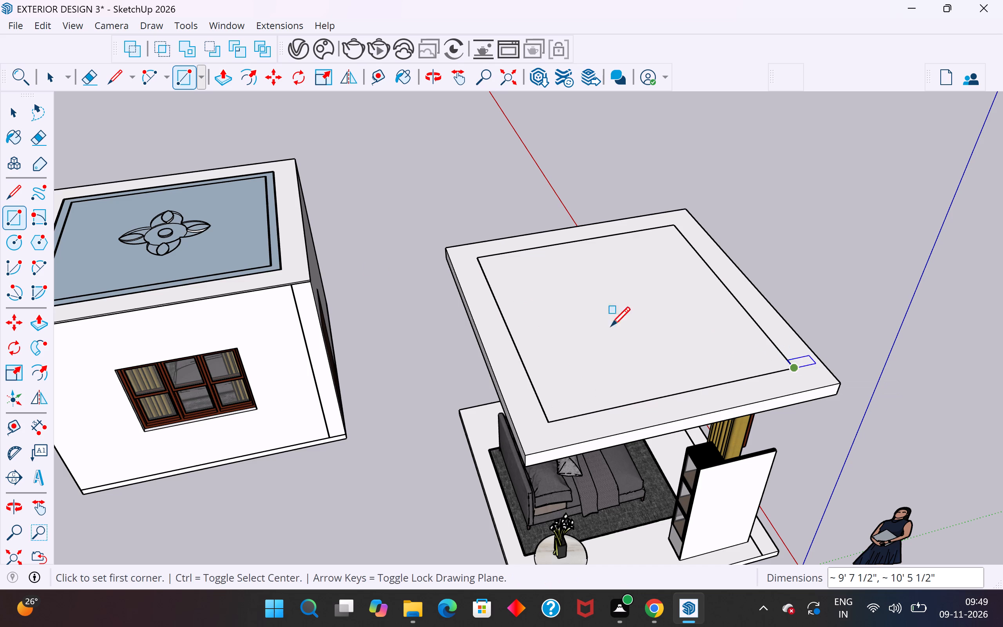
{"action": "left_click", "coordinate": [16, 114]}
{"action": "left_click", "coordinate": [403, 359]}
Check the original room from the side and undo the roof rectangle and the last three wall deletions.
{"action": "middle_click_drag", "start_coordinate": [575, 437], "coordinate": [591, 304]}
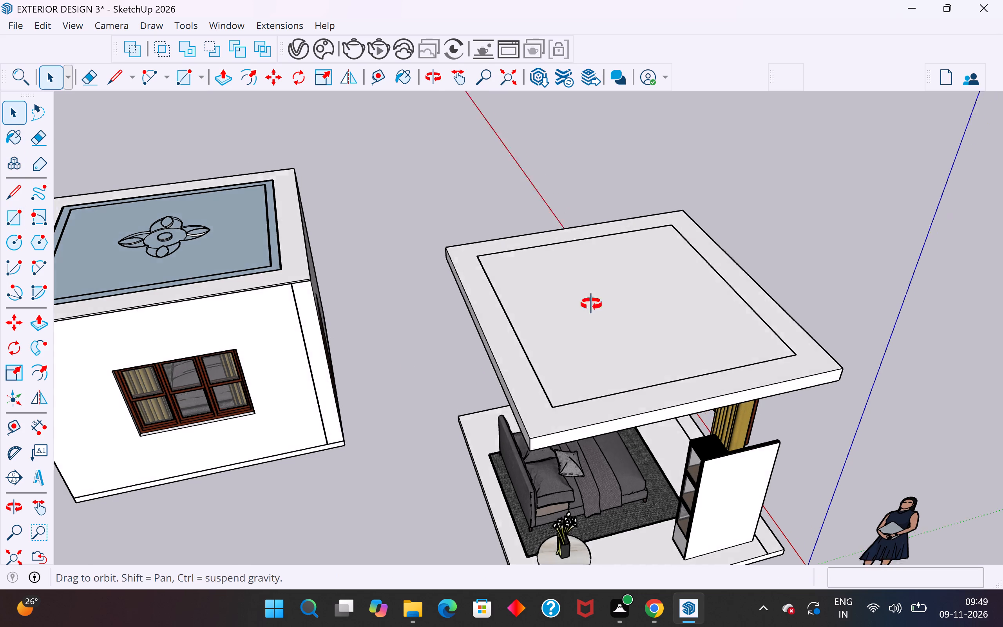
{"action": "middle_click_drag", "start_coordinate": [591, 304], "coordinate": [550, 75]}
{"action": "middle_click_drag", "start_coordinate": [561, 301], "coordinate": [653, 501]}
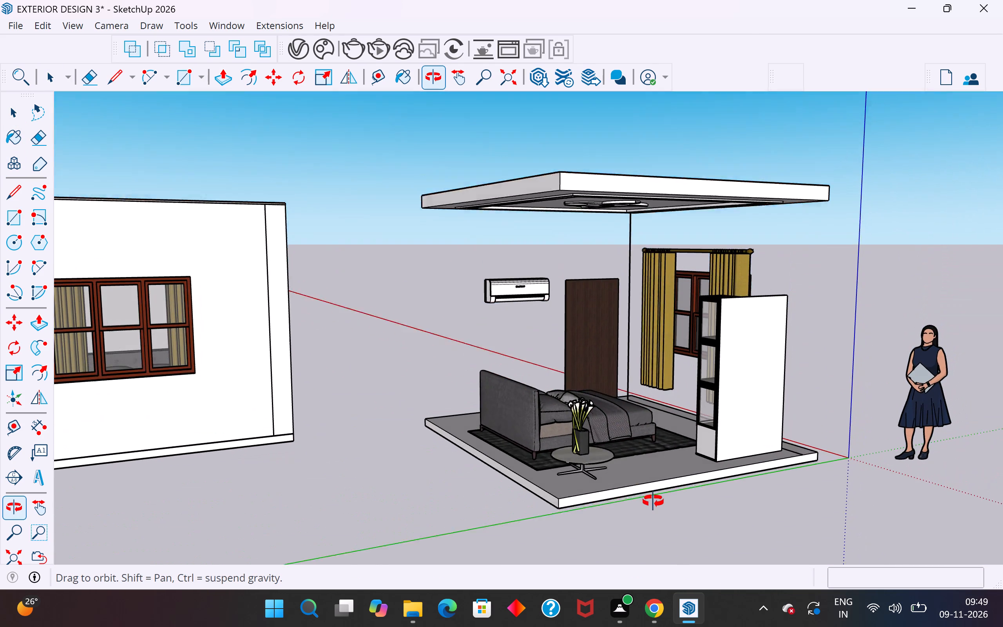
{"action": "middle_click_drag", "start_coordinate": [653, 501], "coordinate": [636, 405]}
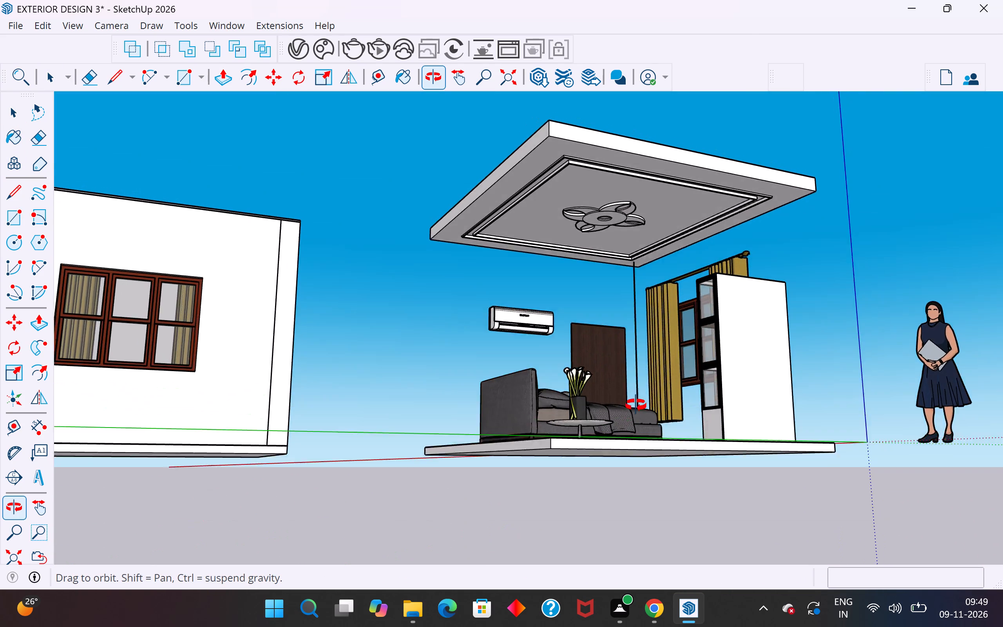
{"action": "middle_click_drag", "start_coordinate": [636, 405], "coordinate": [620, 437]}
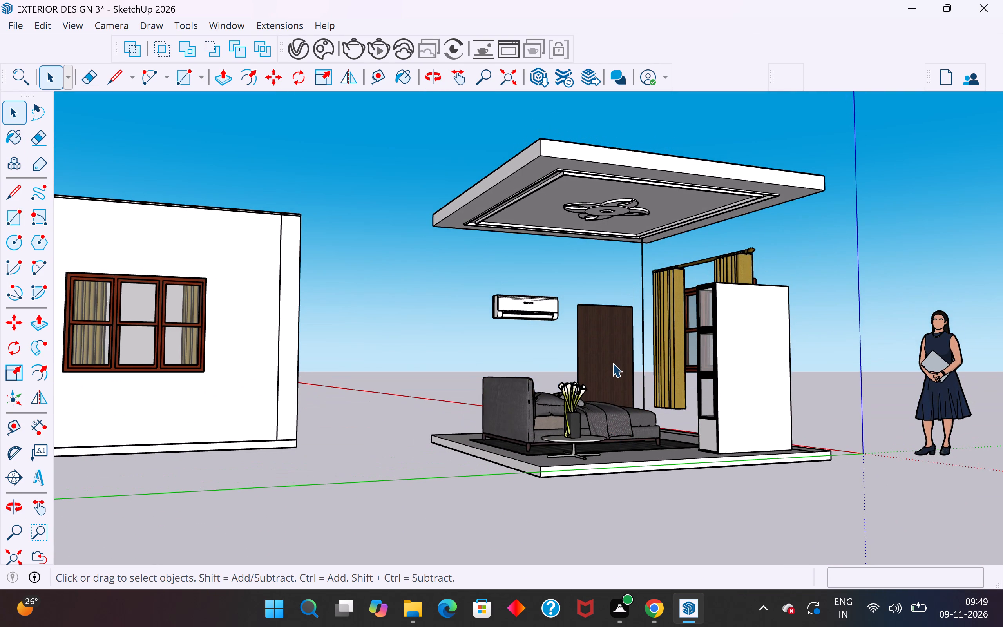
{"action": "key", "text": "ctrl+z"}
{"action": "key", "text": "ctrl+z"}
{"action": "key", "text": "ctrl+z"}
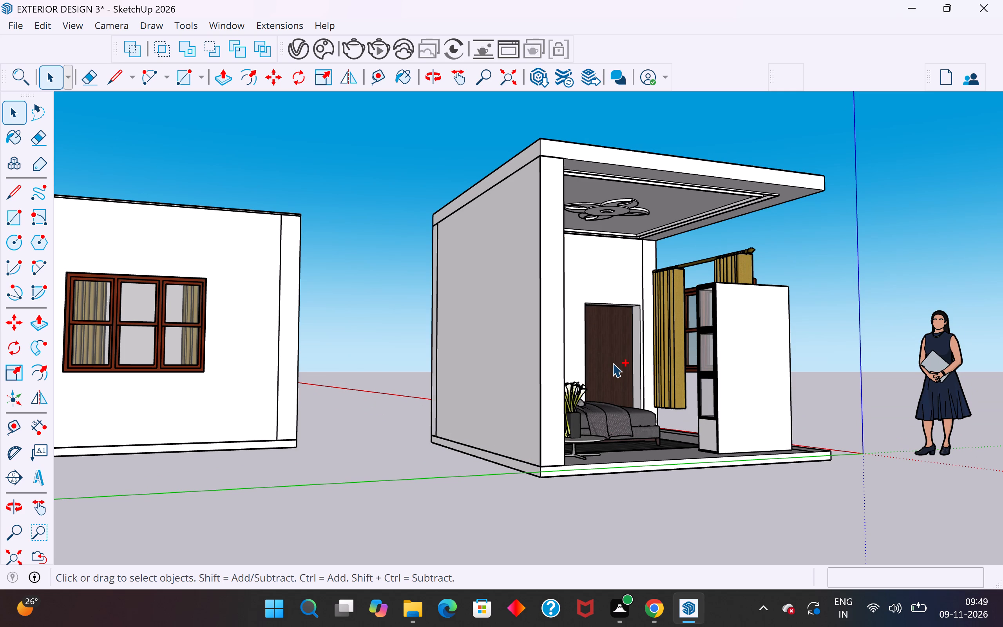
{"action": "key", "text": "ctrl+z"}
Move the original room's roof slab straight up about 1' 6 1/8" off the walls and clear the selection.
{"action": "middle_click_drag", "start_coordinate": [621, 327], "coordinate": [621, 364]}
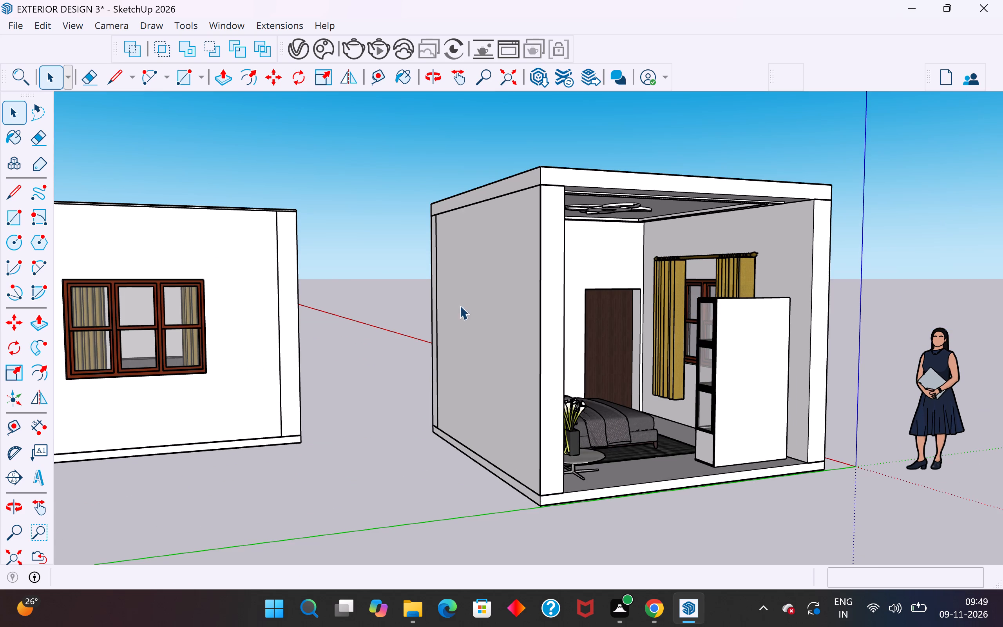
{"action": "left_click", "coordinate": [15, 116]}
{"action": "left_click", "coordinate": [672, 183]}
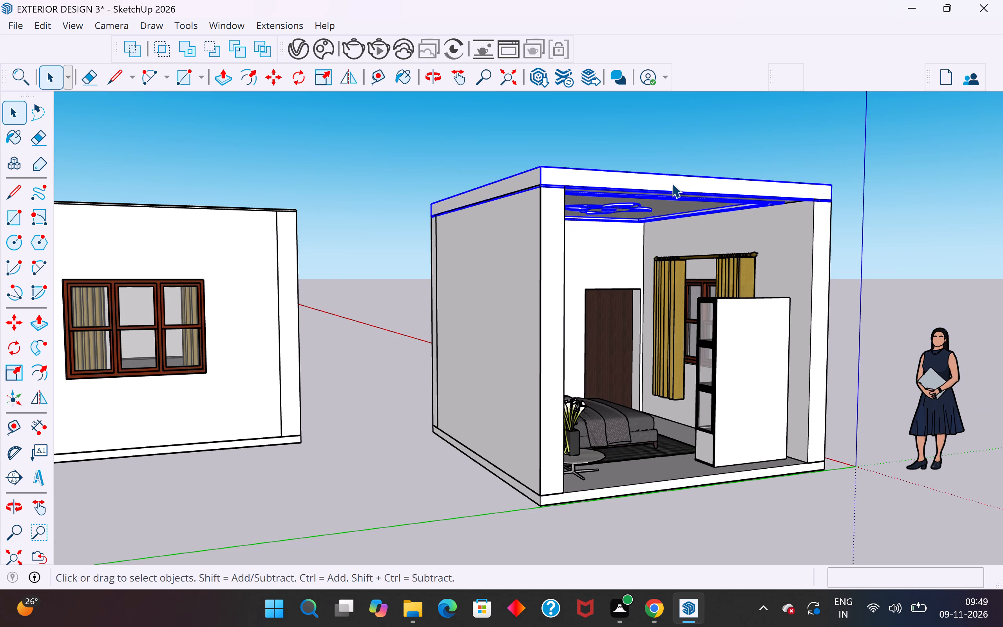
{"action": "key", "text": "m"}
{"action": "scroll", "coordinate": [535, 197], "scroll_direction": "up", "scroll_amount": 8}
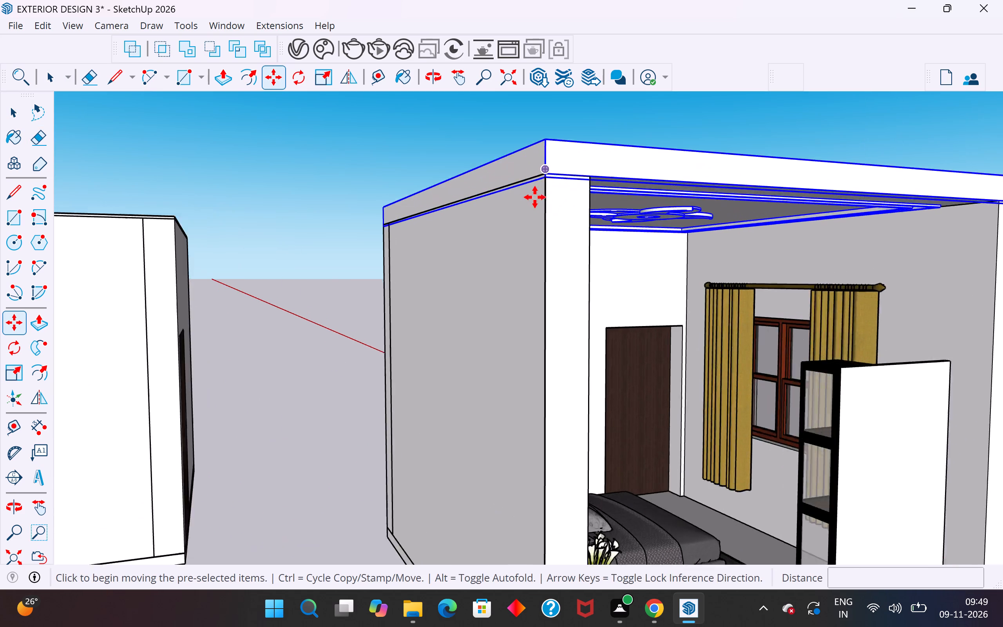
{"action": "scroll", "coordinate": [535, 197], "scroll_direction": "up", "scroll_amount": 4}
{"action": "scroll", "coordinate": [503, 440], "scroll_direction": "down", "scroll_amount": 6}
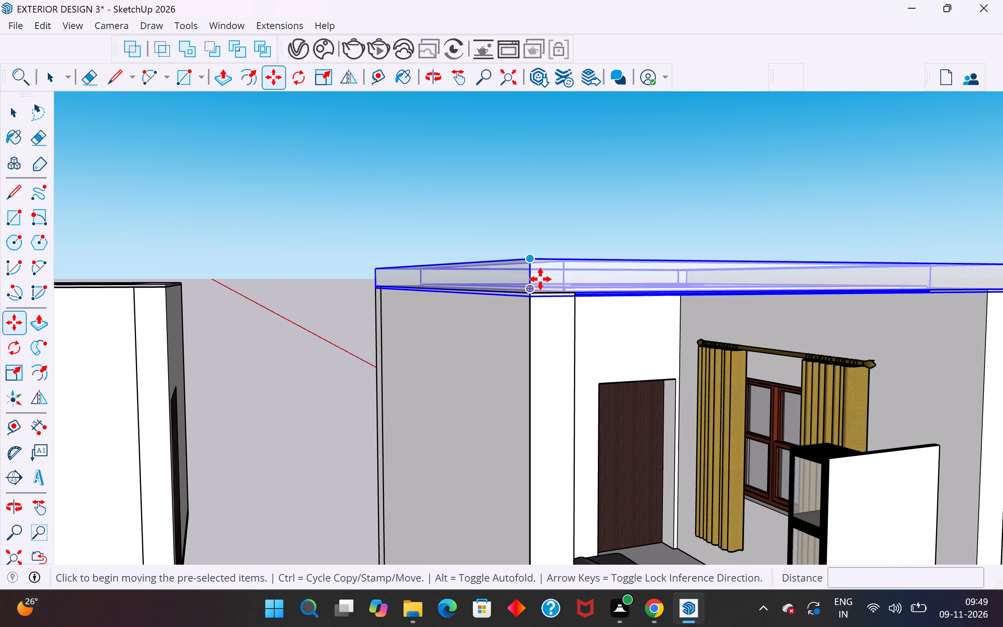
{"action": "left_click", "coordinate": [527, 292]}
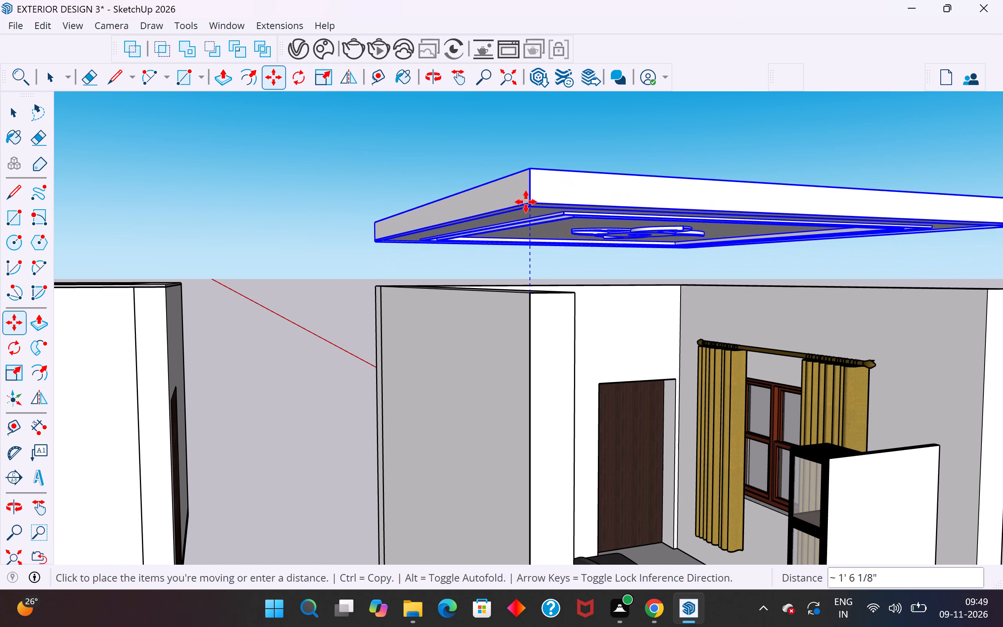
{"action": "left_click", "coordinate": [526, 202]}
{"action": "left_click", "coordinate": [5, 114]}
{"action": "left_click", "coordinate": [246, 189]}
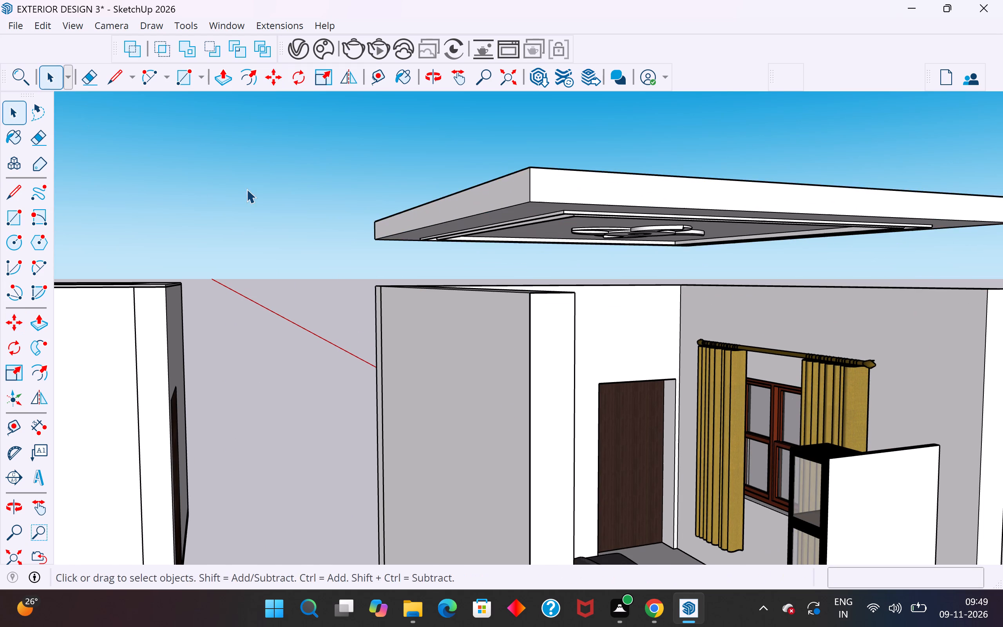
Draw a rectangle of about 9' 7 1/2" by 10' 5 1/2" across the raised roof slab's recess, corner to corner inside its border.
{"action": "scroll", "coordinate": [615, 224], "scroll_direction": "up", "scroll_amount": 4}
{"action": "middle_click_drag", "start_coordinate": [615, 224], "coordinate": [512, 180]}
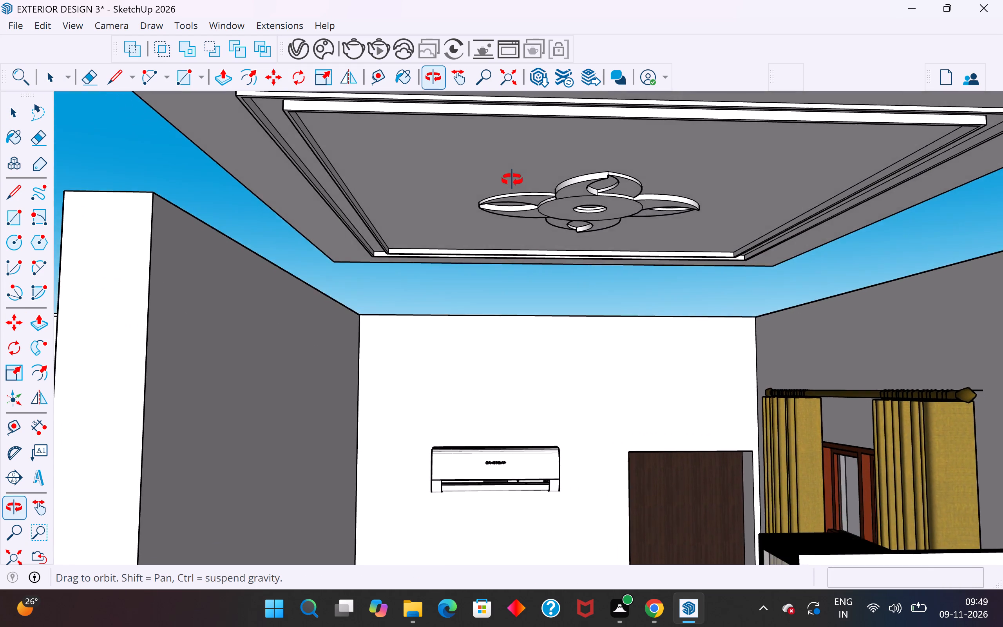
{"action": "middle_click_drag", "start_coordinate": [512, 180], "coordinate": [541, 368]}
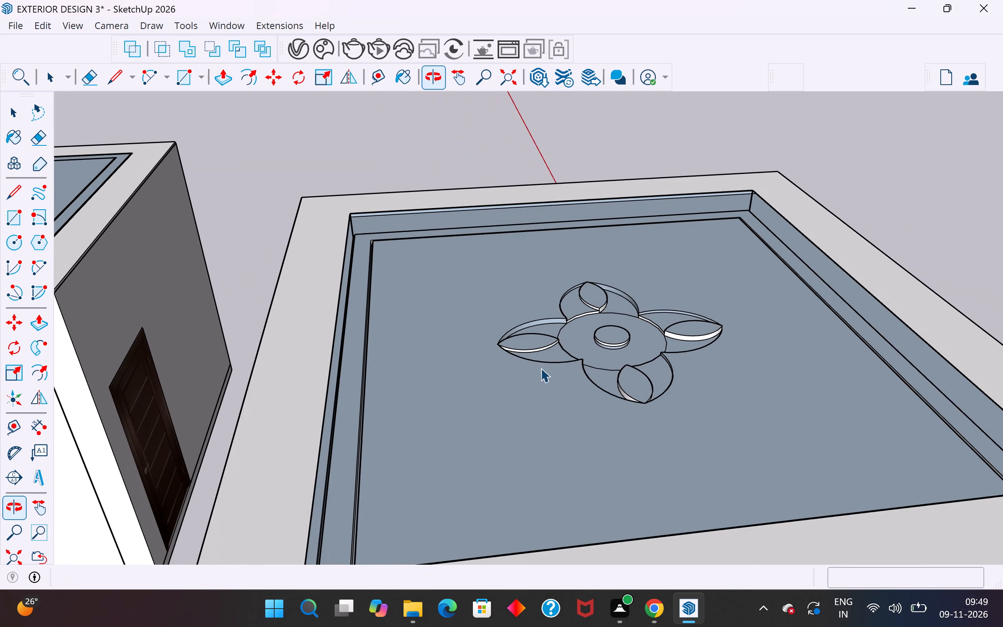
{"action": "left_click", "coordinate": [9, 223]}
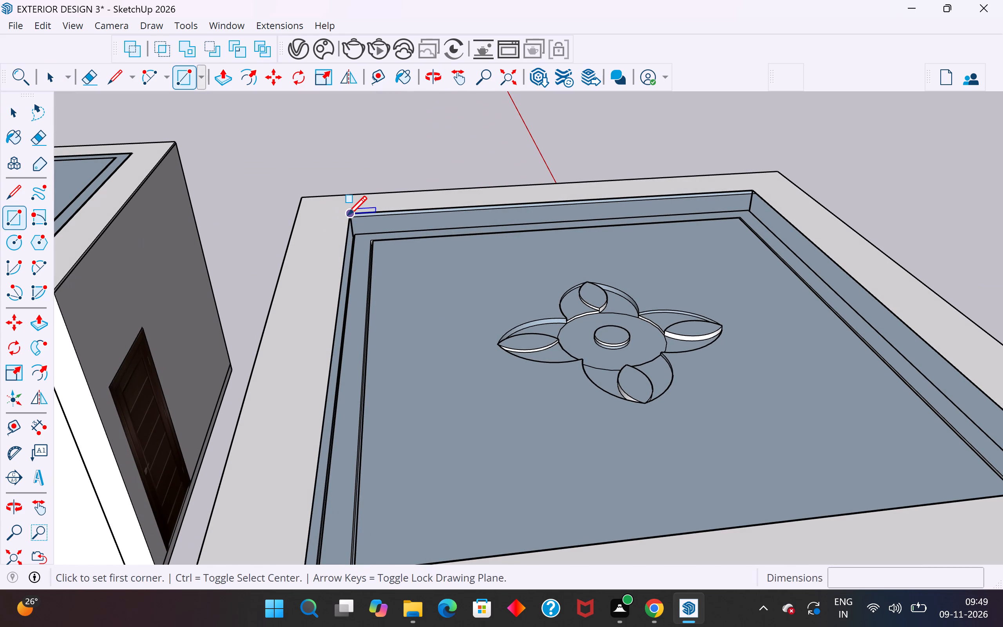
{"action": "left_click", "coordinate": [348, 217]}
{"action": "scroll", "coordinate": [366, 231], "scroll_direction": "down", "scroll_amount": 5}
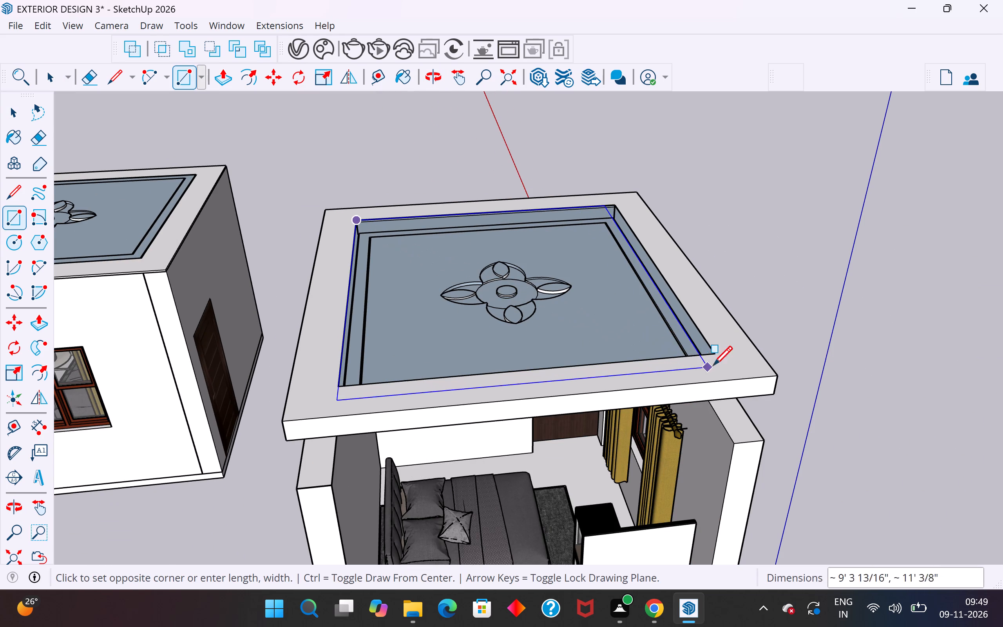
{"action": "left_click", "coordinate": [716, 352]}
{"action": "left_click", "coordinate": [16, 120]}
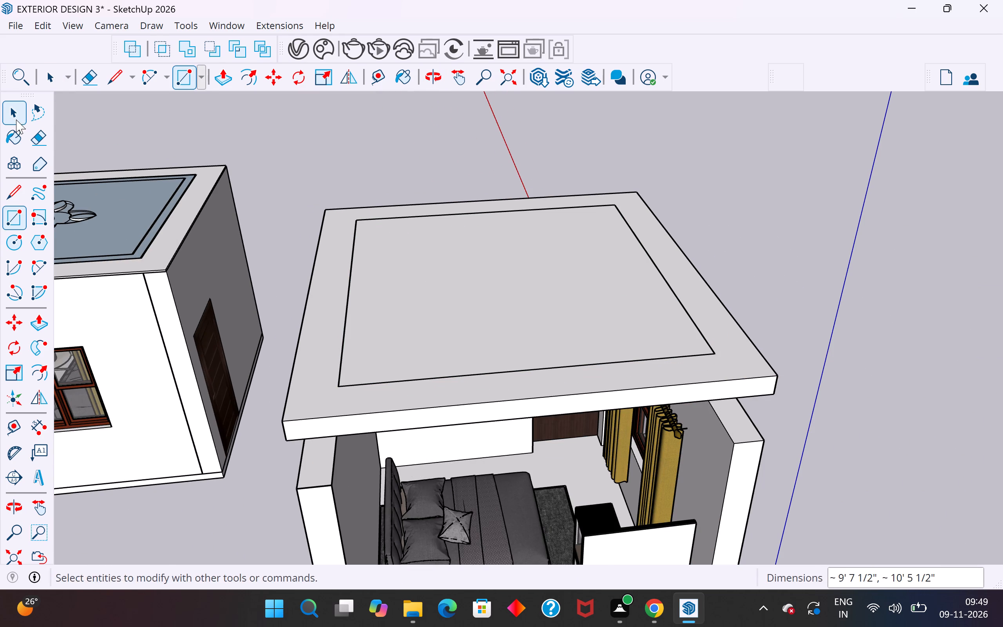
{"action": "left_click", "coordinate": [293, 137]}
Group all the connected geometry inside the raised roof slab, then leave the slab's group.
{"action": "middle_click_drag", "start_coordinate": [521, 341], "coordinate": [507, 207]}
{"action": "triple_click", "coordinate": [507, 207]}
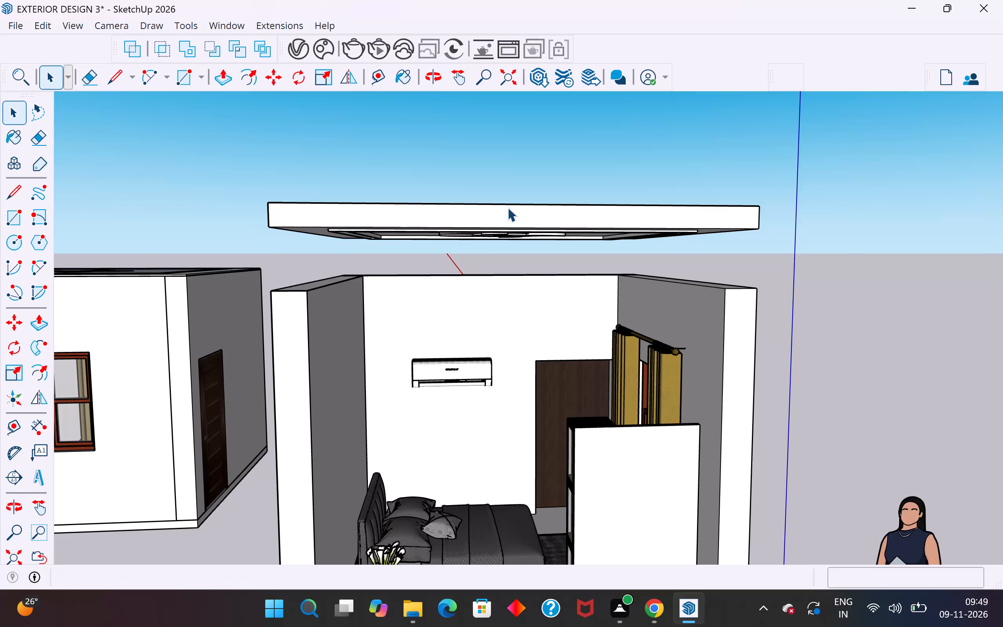
{"action": "left_click", "coordinate": [507, 207]}
{"action": "right_click", "coordinate": [507, 207]}
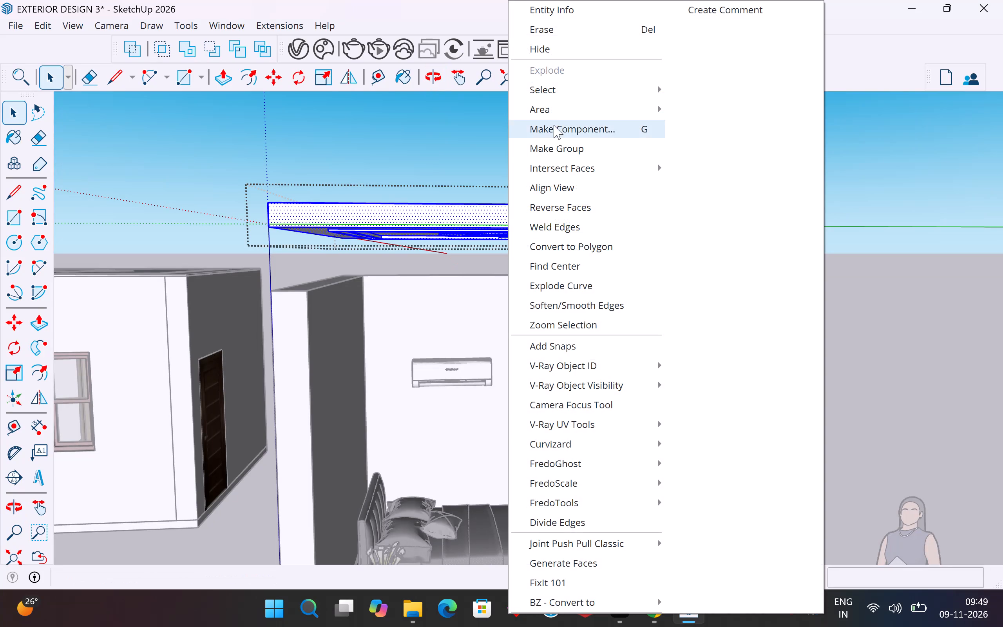
{"action": "left_click", "coordinate": [559, 153]}
{"action": "left_click", "coordinate": [796, 156]}
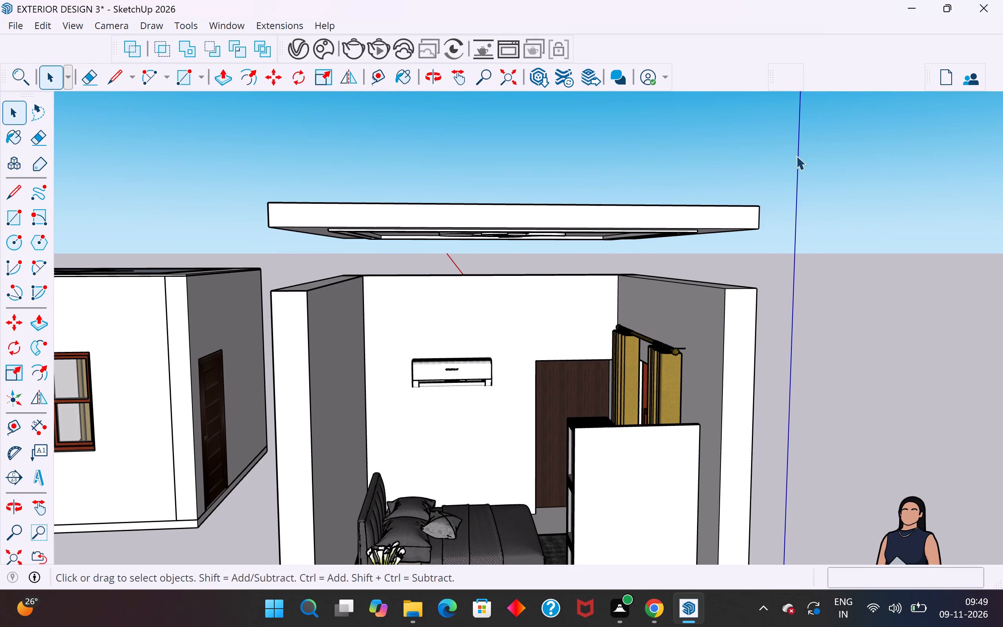
{"action": "left_click", "coordinate": [791, 195]}
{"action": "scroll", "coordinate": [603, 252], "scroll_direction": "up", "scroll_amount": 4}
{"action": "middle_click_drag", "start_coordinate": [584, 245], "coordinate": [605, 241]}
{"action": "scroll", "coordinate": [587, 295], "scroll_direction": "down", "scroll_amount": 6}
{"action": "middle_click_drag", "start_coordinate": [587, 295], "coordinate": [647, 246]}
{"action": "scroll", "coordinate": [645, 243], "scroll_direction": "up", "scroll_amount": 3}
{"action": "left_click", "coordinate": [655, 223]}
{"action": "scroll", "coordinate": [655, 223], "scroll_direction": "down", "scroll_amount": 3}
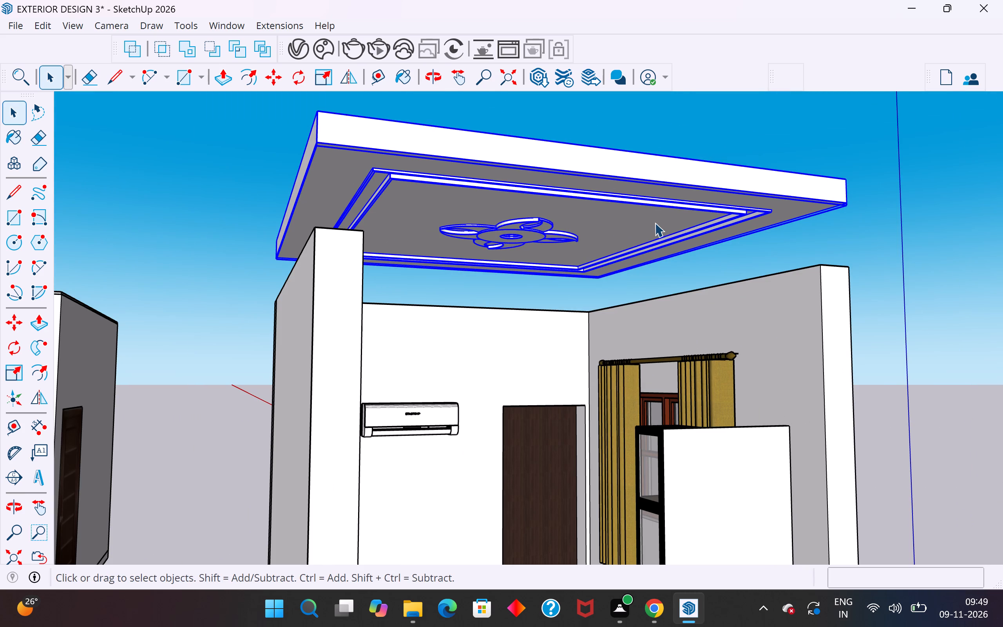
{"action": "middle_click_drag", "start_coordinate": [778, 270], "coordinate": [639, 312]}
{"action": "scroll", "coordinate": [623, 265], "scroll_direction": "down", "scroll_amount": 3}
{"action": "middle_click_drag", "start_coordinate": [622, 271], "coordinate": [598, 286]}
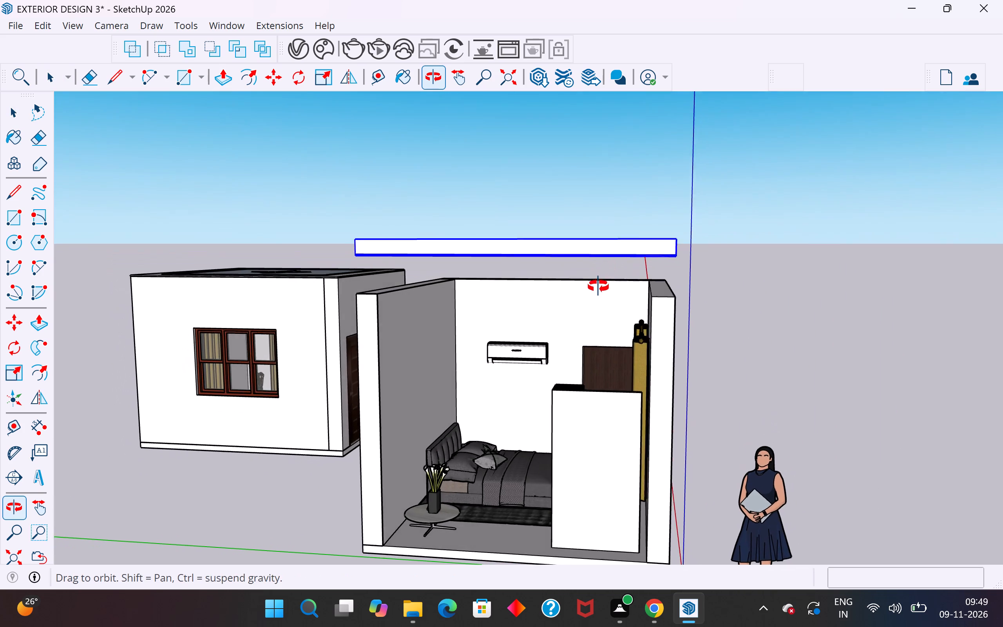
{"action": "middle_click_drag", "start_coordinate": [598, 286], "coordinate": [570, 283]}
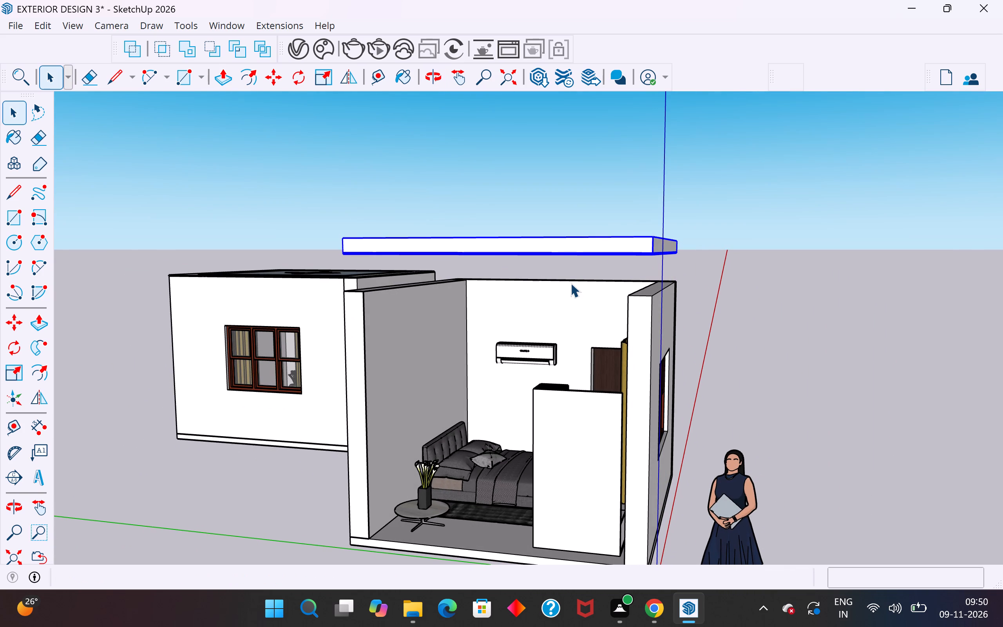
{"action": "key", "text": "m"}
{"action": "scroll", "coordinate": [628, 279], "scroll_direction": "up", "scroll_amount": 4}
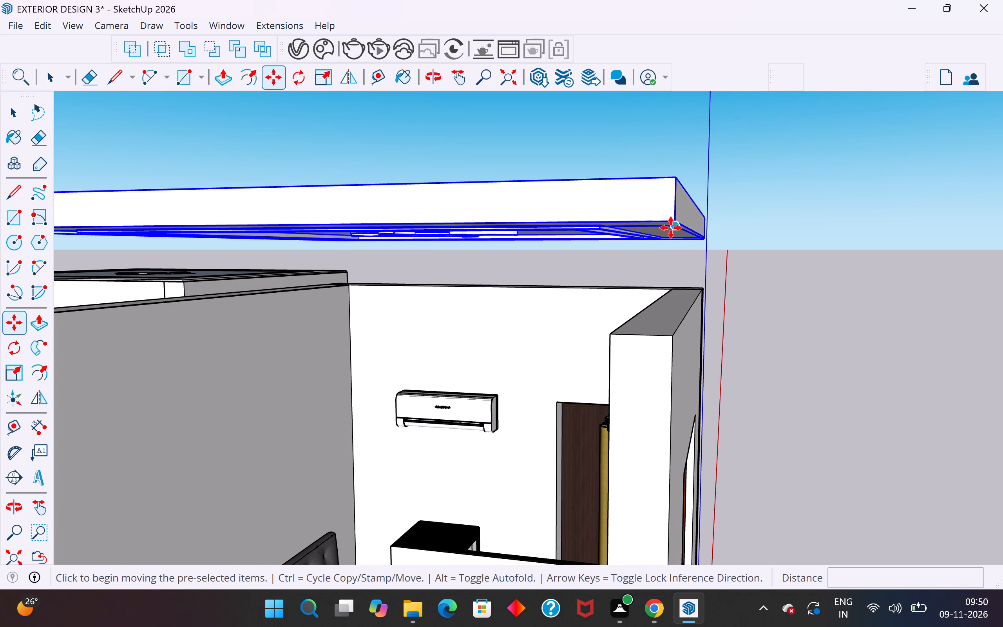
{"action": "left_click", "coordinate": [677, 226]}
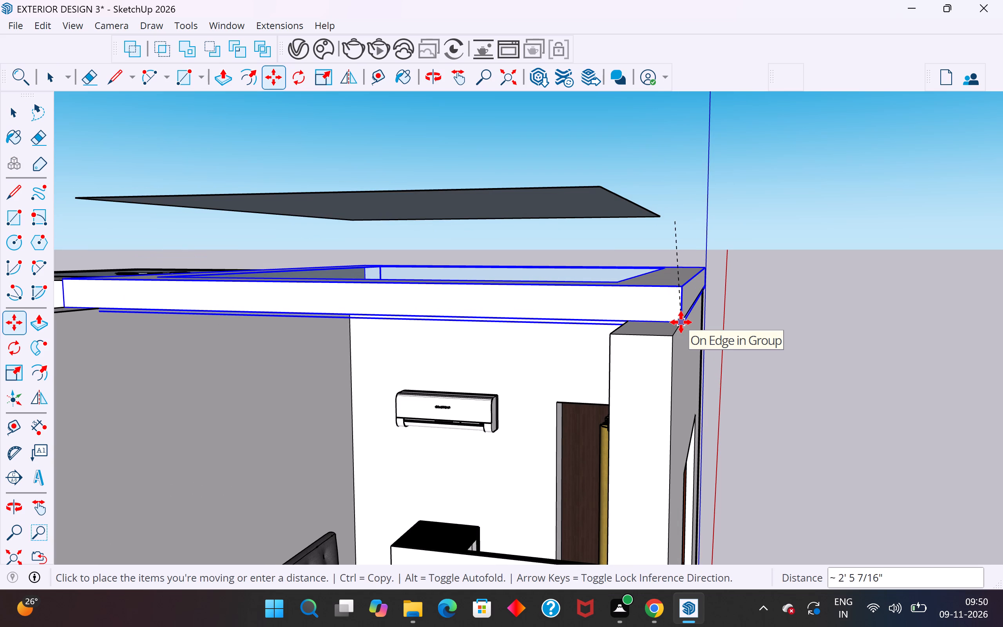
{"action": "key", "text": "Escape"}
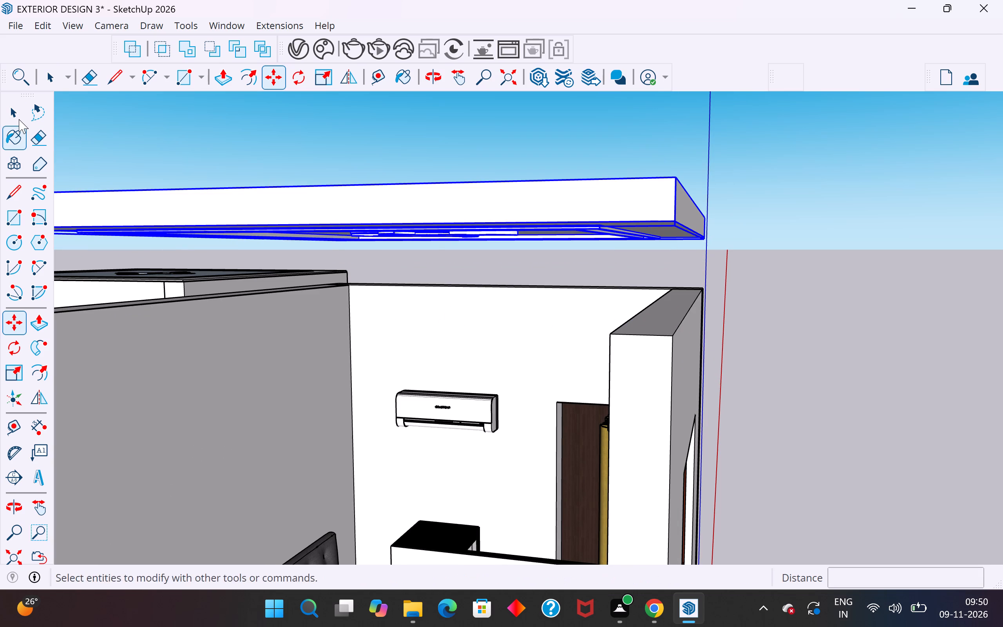
Combine the raised roof slab and the rectangle covering its recess into one group.
{"action": "left_click", "coordinate": [16, 114]}
{"action": "left_click", "coordinate": [276, 150]}
{"action": "scroll", "coordinate": [819, 262], "scroll_direction": "down", "scroll_amount": 4}
{"action": "middle_click_drag", "start_coordinate": [812, 228], "coordinate": [826, 226]}
{"action": "middle_click_drag", "start_coordinate": [826, 226], "coordinate": [829, 217]}
{"action": "scroll", "coordinate": [829, 217], "scroll_direction": "down", "scroll_amount": 1}
{"action": "left_click_drag", "start_coordinate": [853, 168], "coordinate": [434, 275]}
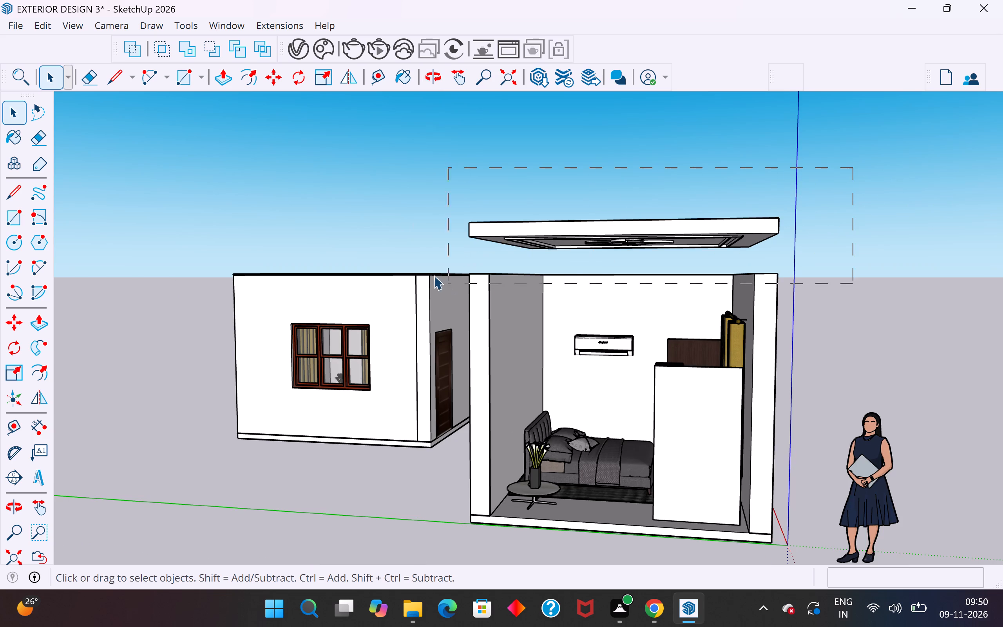
{"action": "left_click_drag", "start_coordinate": [434, 275], "coordinate": [418, 255]}
{"action": "right_click", "coordinate": [599, 228]}
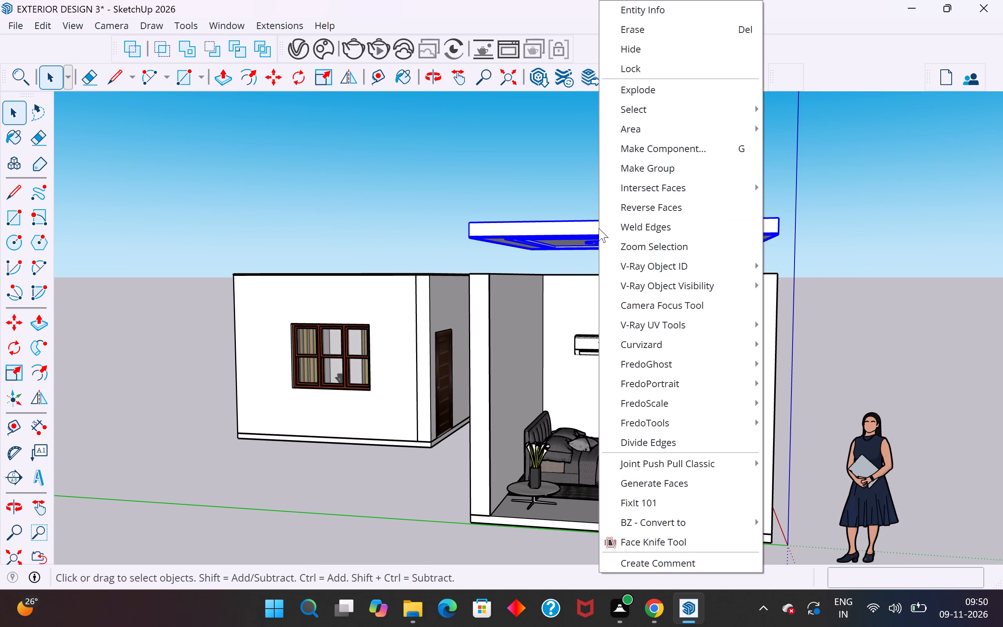
{"action": "left_click", "coordinate": [647, 167]}
{"action": "left_click", "coordinate": [667, 156]}
Move the grouped roof down about 1' 6 1/8" by its lower corner onto the original room's walls and clear the selection.
{"action": "middle_click_drag", "start_coordinate": [786, 239], "coordinate": [733, 273]}
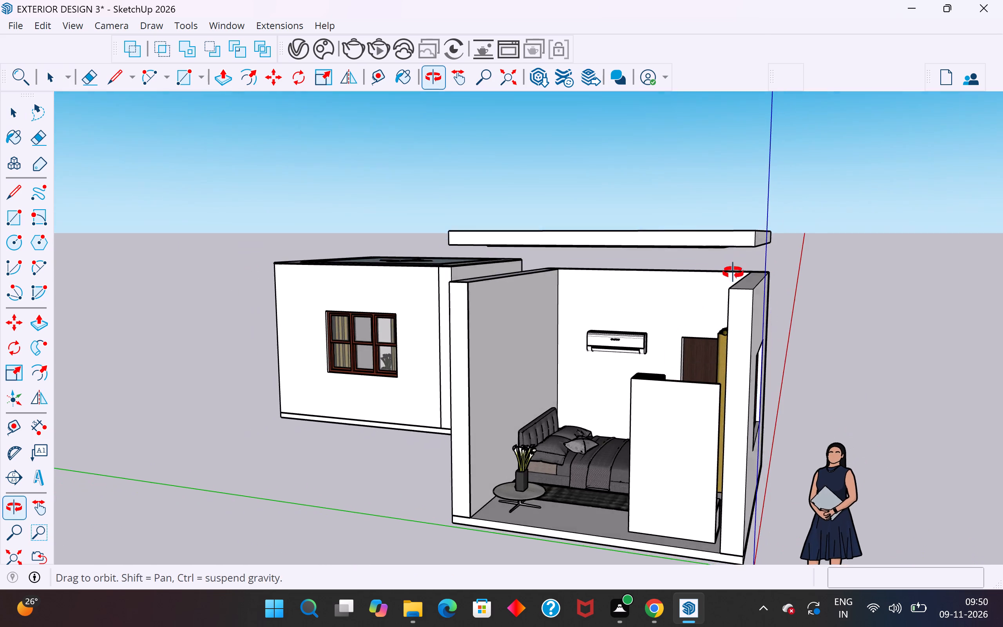
{"action": "middle_click_drag", "start_coordinate": [733, 273], "coordinate": [729, 290]}
{"action": "left_click", "coordinate": [731, 272]}
{"action": "scroll", "coordinate": [740, 285], "scroll_direction": "up", "scroll_amount": 7}
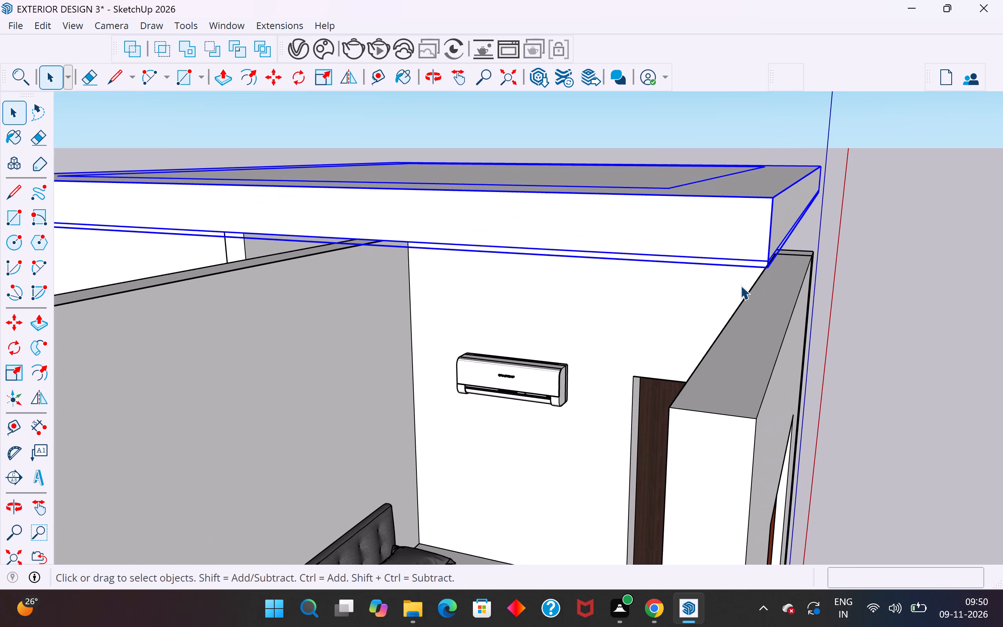
{"action": "key", "text": "m"}
{"action": "scroll", "coordinate": [773, 268], "scroll_direction": "up", "scroll_amount": 6}
{"action": "scroll", "coordinate": [745, 343], "scroll_direction": "down", "scroll_amount": 1}
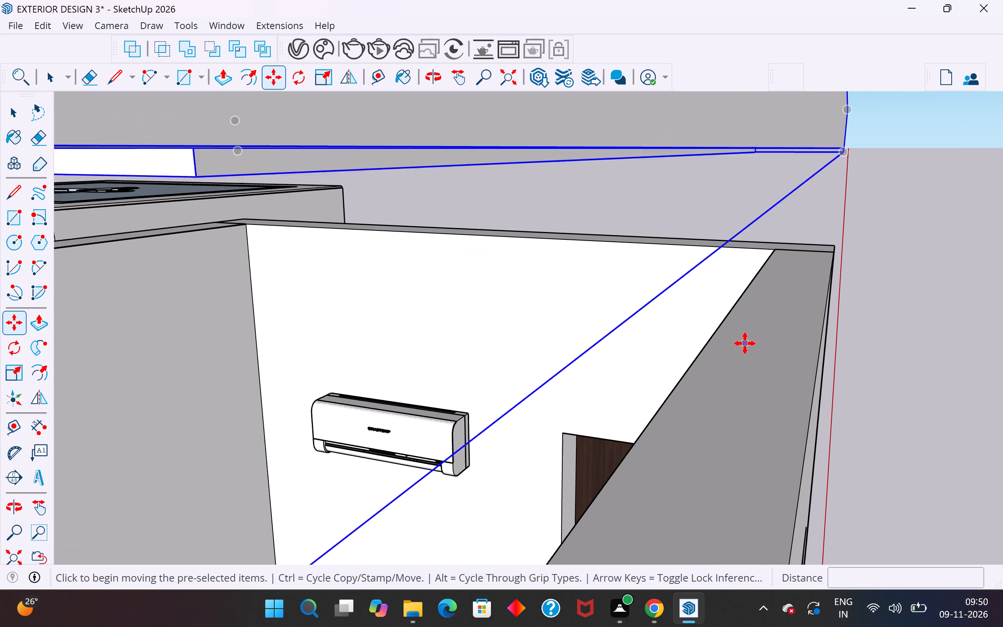
{"action": "scroll", "coordinate": [745, 343], "scroll_direction": "down", "scroll_amount": 2}
{"action": "left_click", "coordinate": [699, 335]}
{"action": "scroll", "coordinate": [699, 335], "scroll_direction": "down", "scroll_amount": 10}
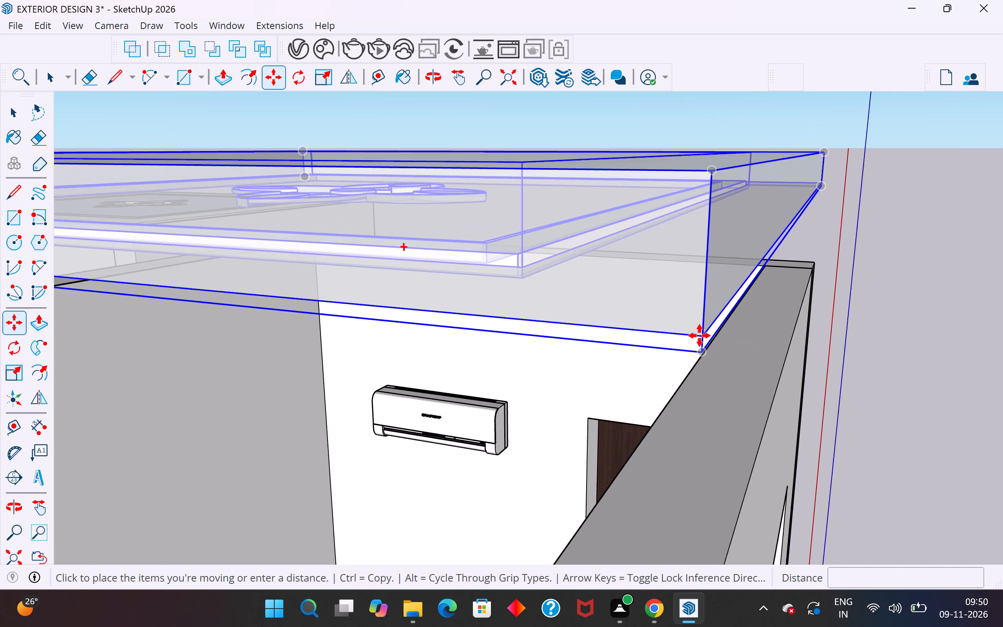
{"action": "scroll", "coordinate": [699, 335], "scroll_direction": "down", "scroll_amount": 9}
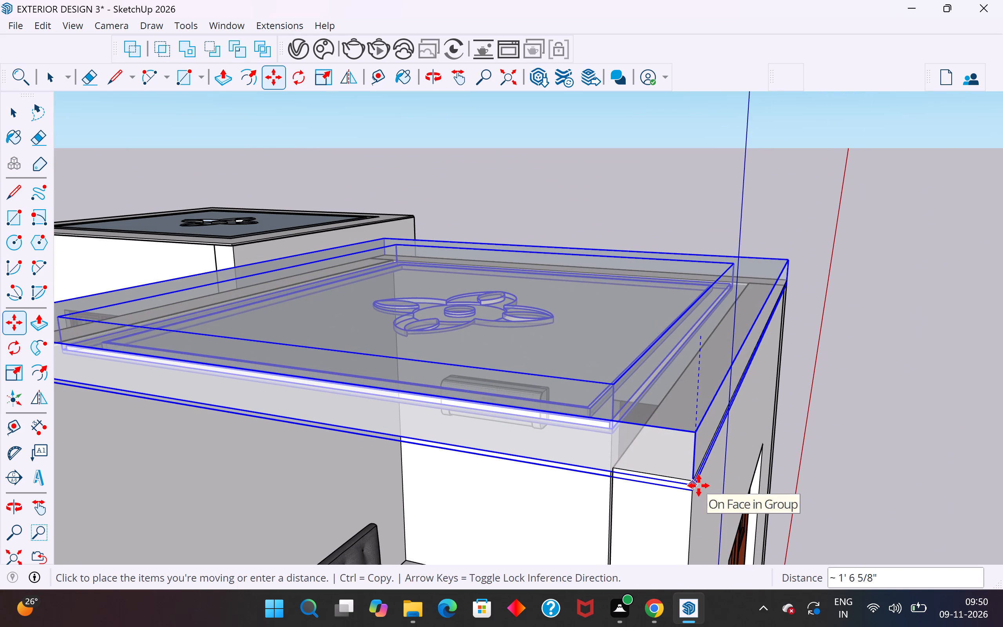
{"action": "left_click", "coordinate": [694, 474]}
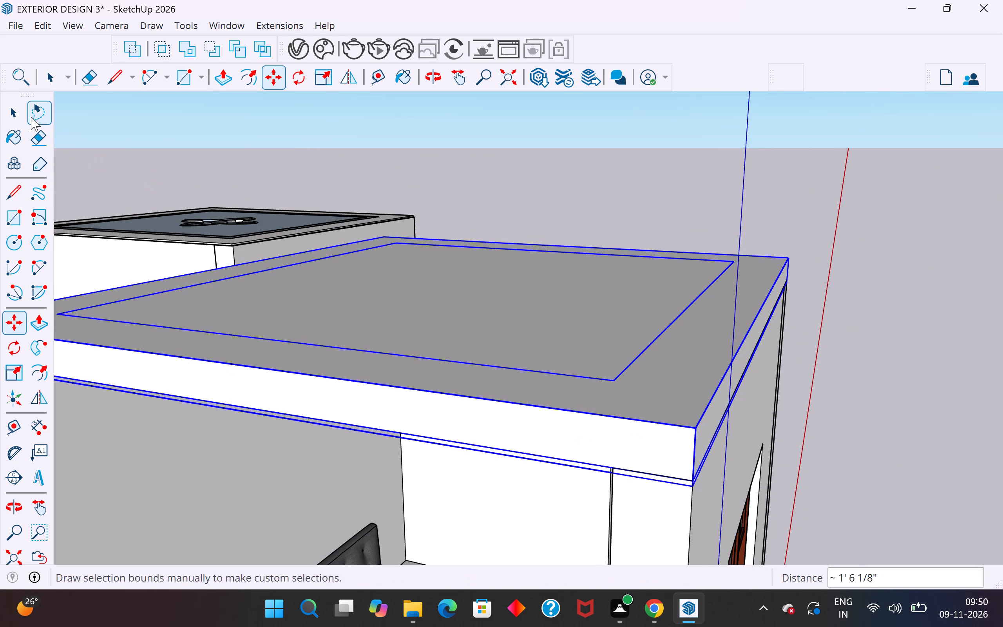
{"action": "left_click", "coordinate": [16, 111]}
{"action": "left_click", "coordinate": [675, 153]}
Check both rooms from all around and unhide the model's hidden objects.
{"action": "scroll", "coordinate": [793, 235], "scroll_direction": "down", "scroll_amount": 10}
{"action": "middle_click_drag", "start_coordinate": [748, 309], "coordinate": [825, 410]}
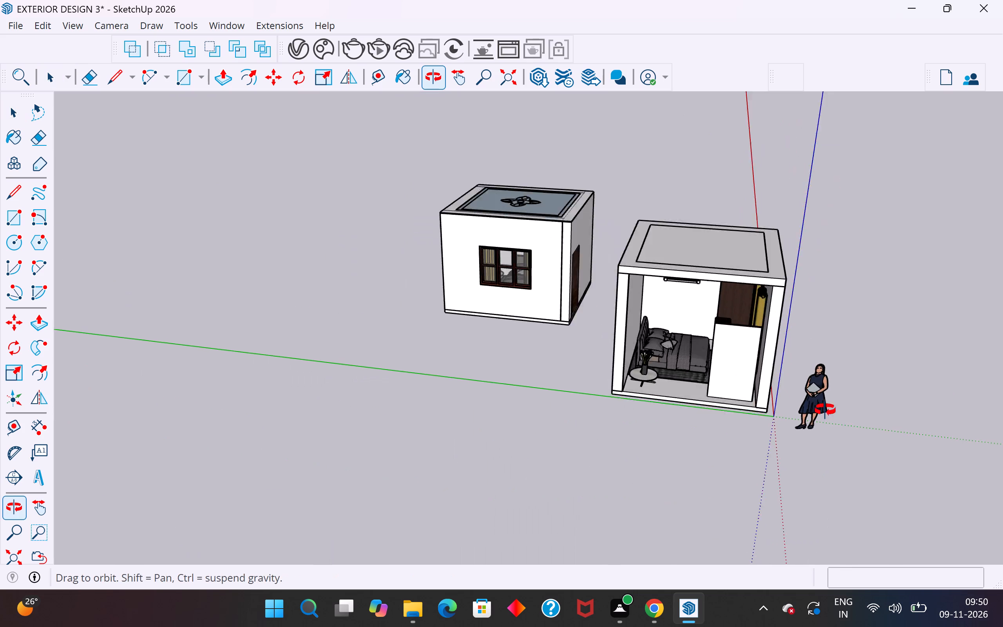
{"action": "middle_click_drag", "start_coordinate": [825, 410], "coordinate": [1002, 474]}
{"action": "middle_click_drag", "start_coordinate": [715, 345], "coordinate": [902, 233]}
{"action": "middle_click_drag", "start_coordinate": [524, 337], "coordinate": [625, 320]}
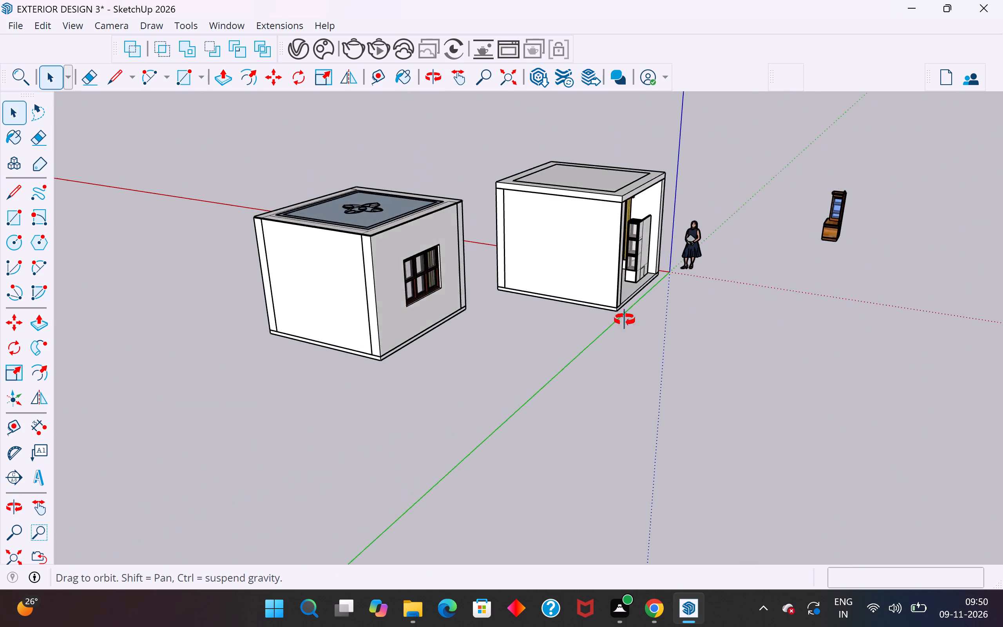
{"action": "middle_click_drag", "start_coordinate": [625, 320], "coordinate": [174, 419]}
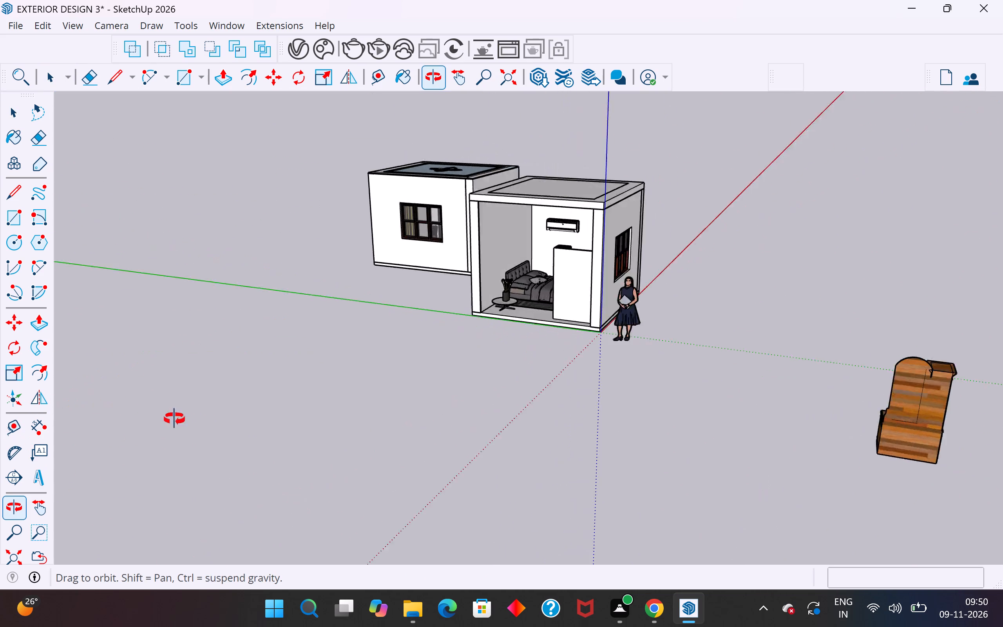
{"action": "middle_click_drag", "start_coordinate": [174, 419], "coordinate": [494, 460]}
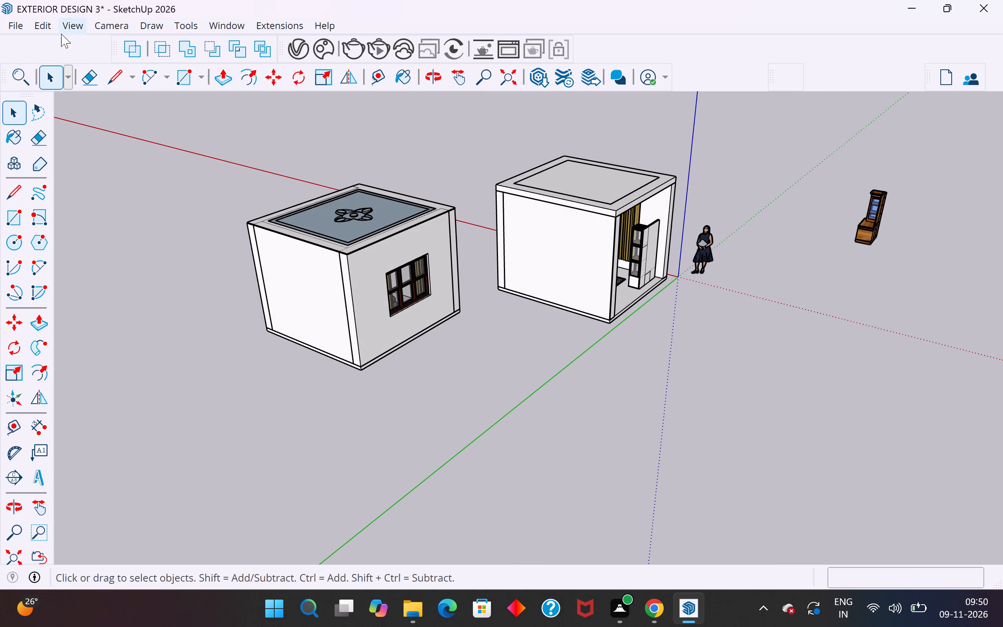
{"action": "left_click", "coordinate": [42, 27]}
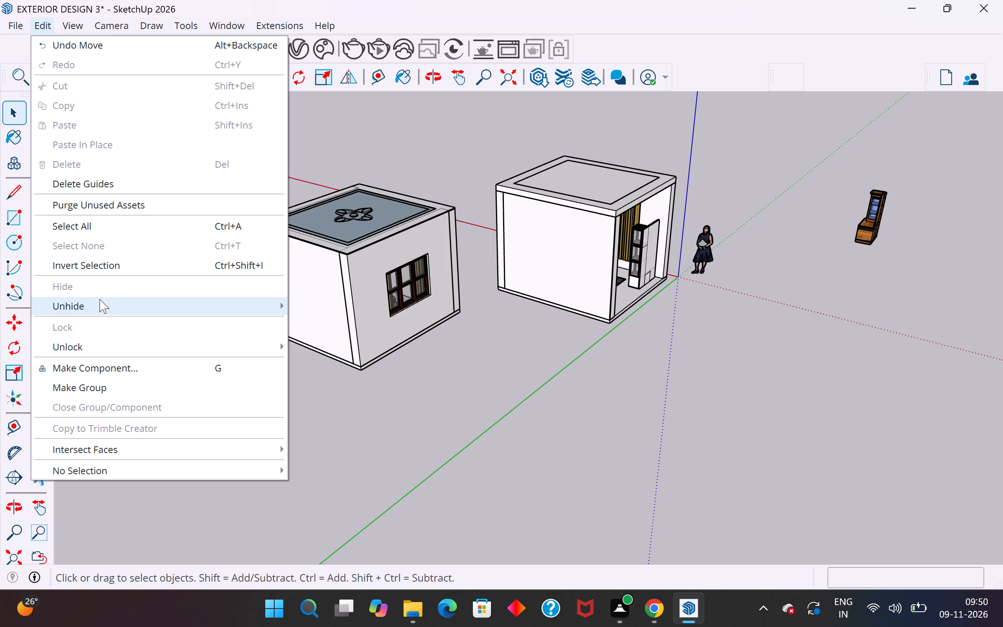
{"action": "left_click", "coordinate": [312, 340]}
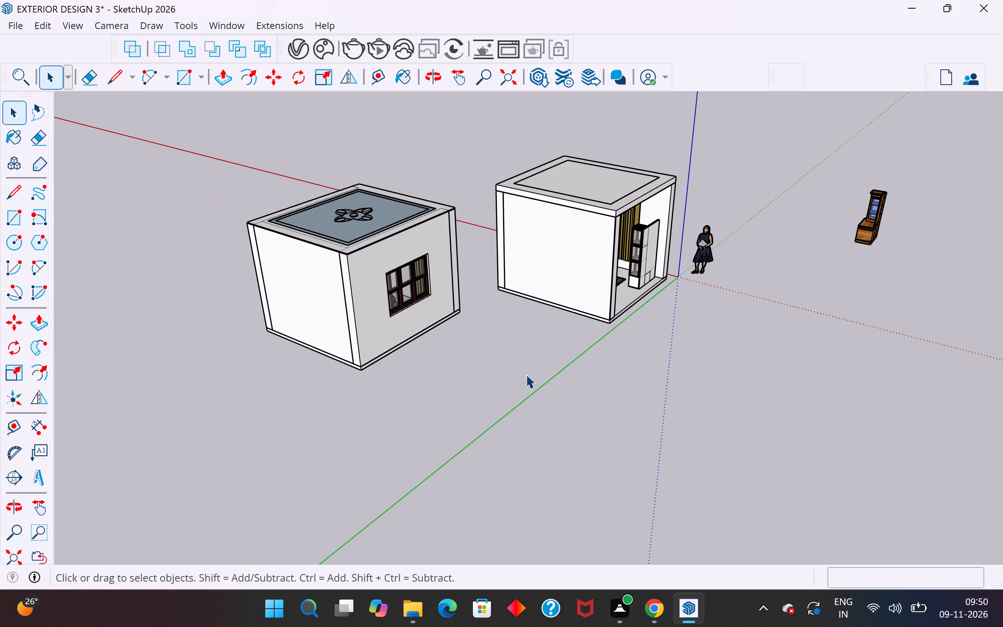
Explode the copied room's group, the one with the uncovered patterned ceiling, and clear the selection.
{"action": "left_click", "coordinate": [526, 374]}
{"action": "middle_click_drag", "start_coordinate": [657, 347], "coordinate": [462, 178]}
{"action": "scroll", "coordinate": [628, 201], "scroll_direction": "up", "scroll_amount": 6}
{"action": "middle_click_drag", "start_coordinate": [670, 139], "coordinate": [665, 67]}
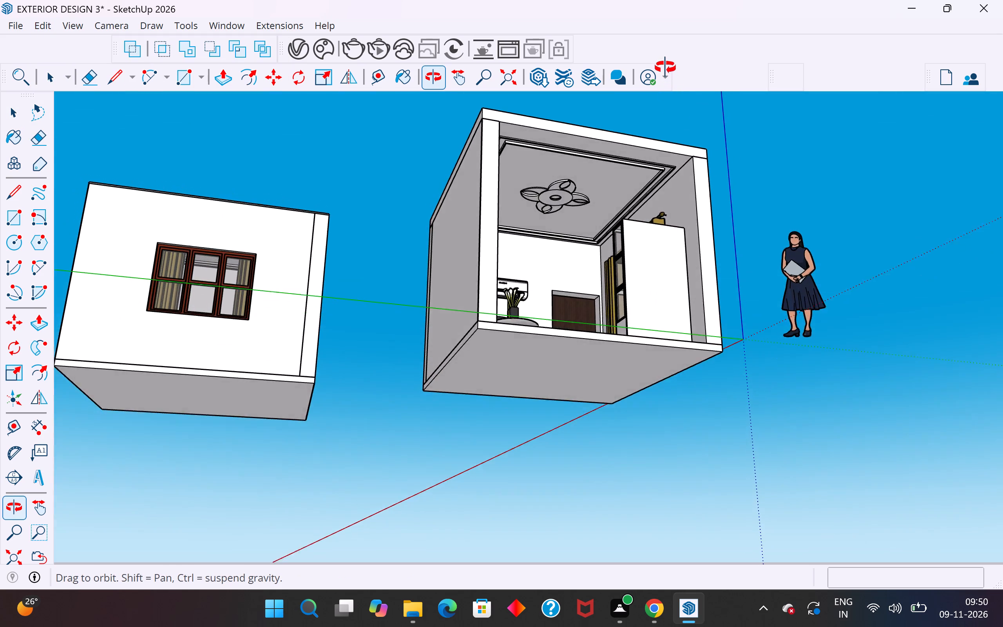
{"action": "middle_click_drag", "start_coordinate": [665, 67], "coordinate": [538, 223]}
{"action": "middle_click_drag", "start_coordinate": [538, 324], "coordinate": [647, 376]}
{"action": "left_click", "coordinate": [252, 339]}
{"action": "right_click", "coordinate": [252, 339]}
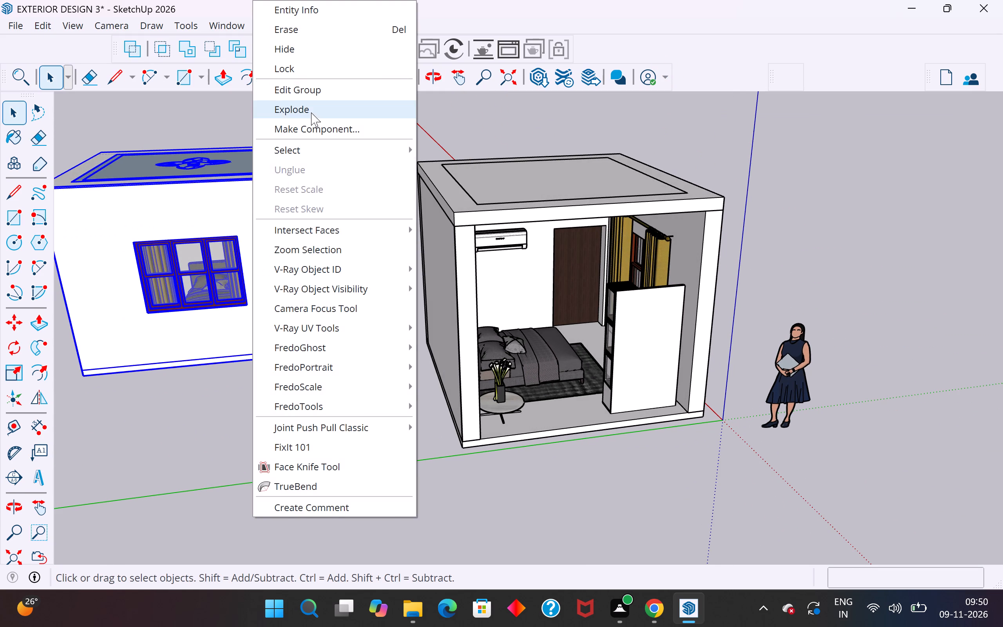
{"action": "left_click", "coordinate": [311, 110]}
{"action": "left_click", "coordinate": [349, 401]}
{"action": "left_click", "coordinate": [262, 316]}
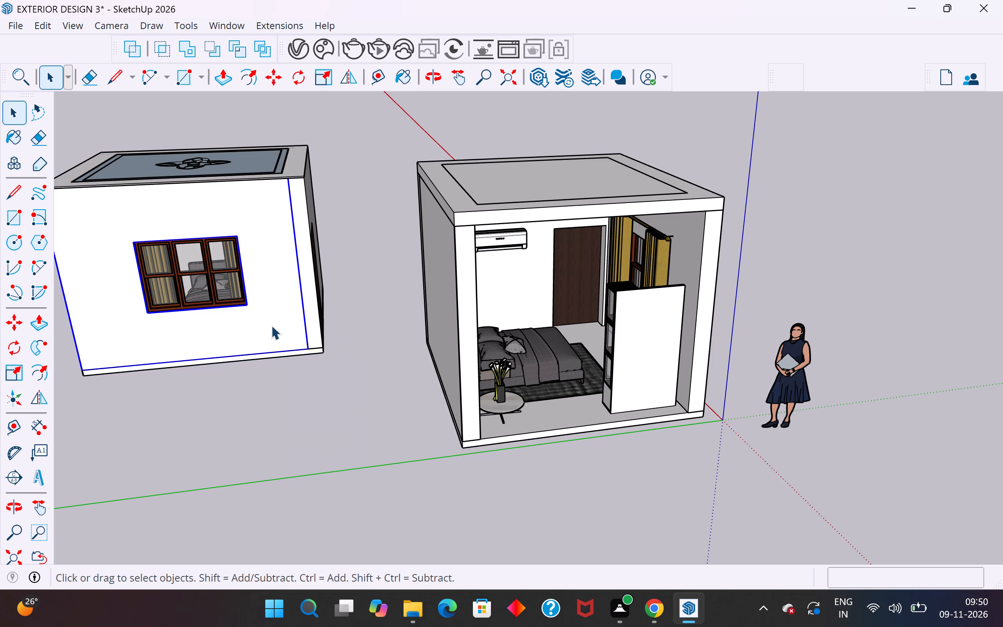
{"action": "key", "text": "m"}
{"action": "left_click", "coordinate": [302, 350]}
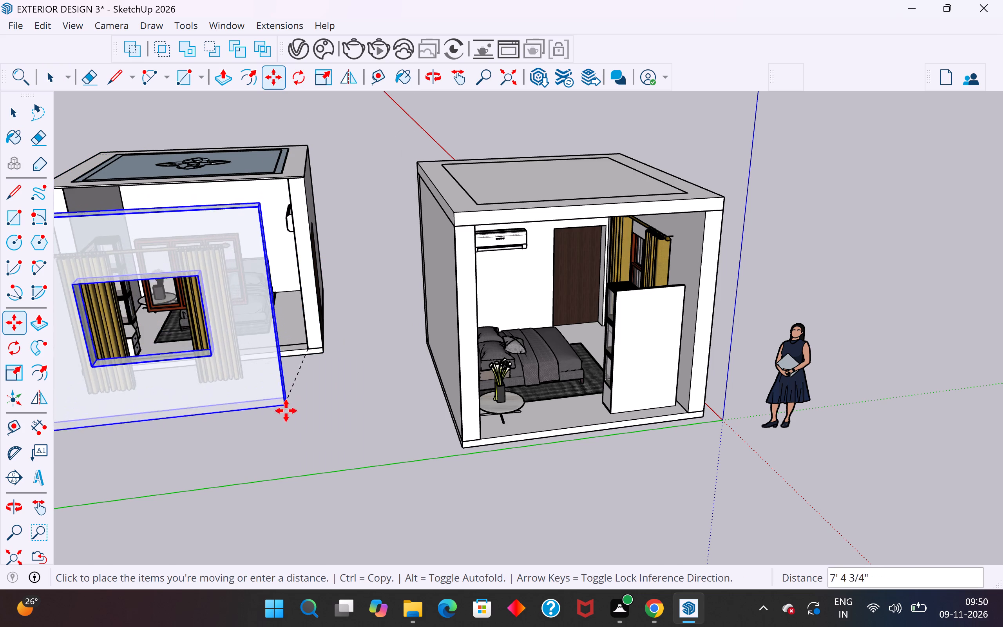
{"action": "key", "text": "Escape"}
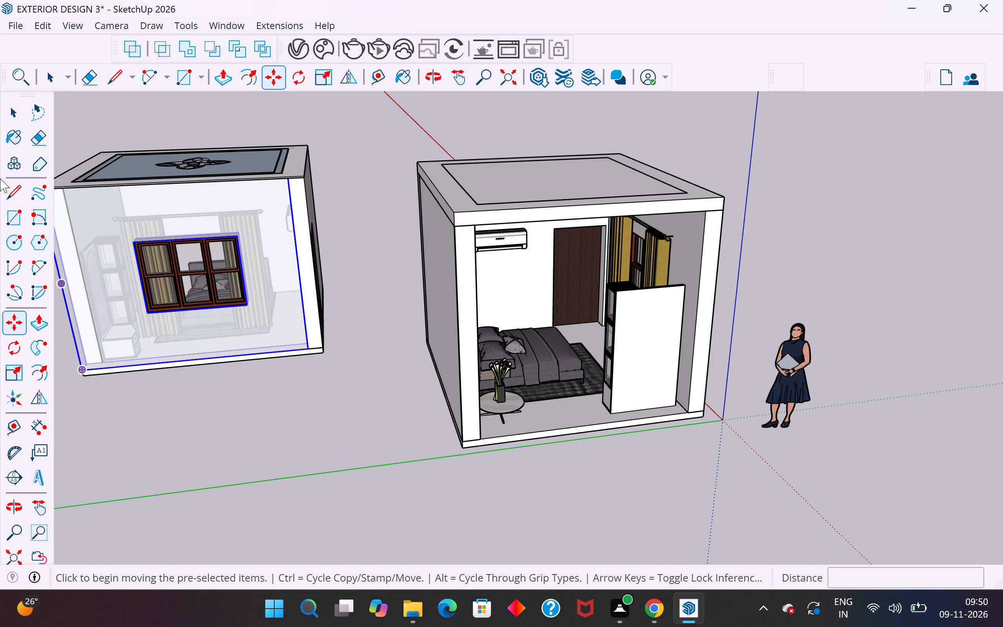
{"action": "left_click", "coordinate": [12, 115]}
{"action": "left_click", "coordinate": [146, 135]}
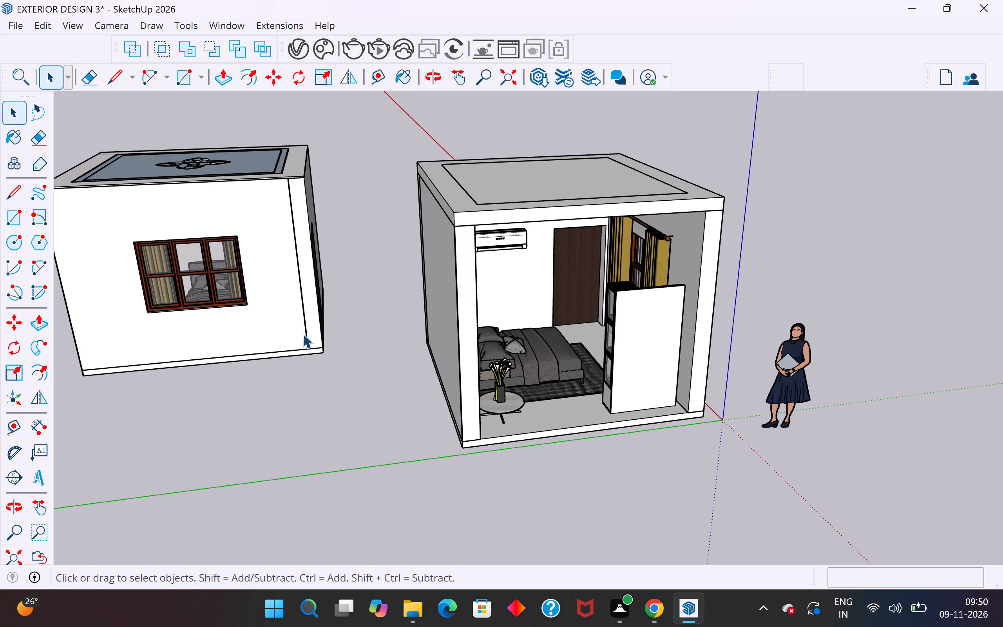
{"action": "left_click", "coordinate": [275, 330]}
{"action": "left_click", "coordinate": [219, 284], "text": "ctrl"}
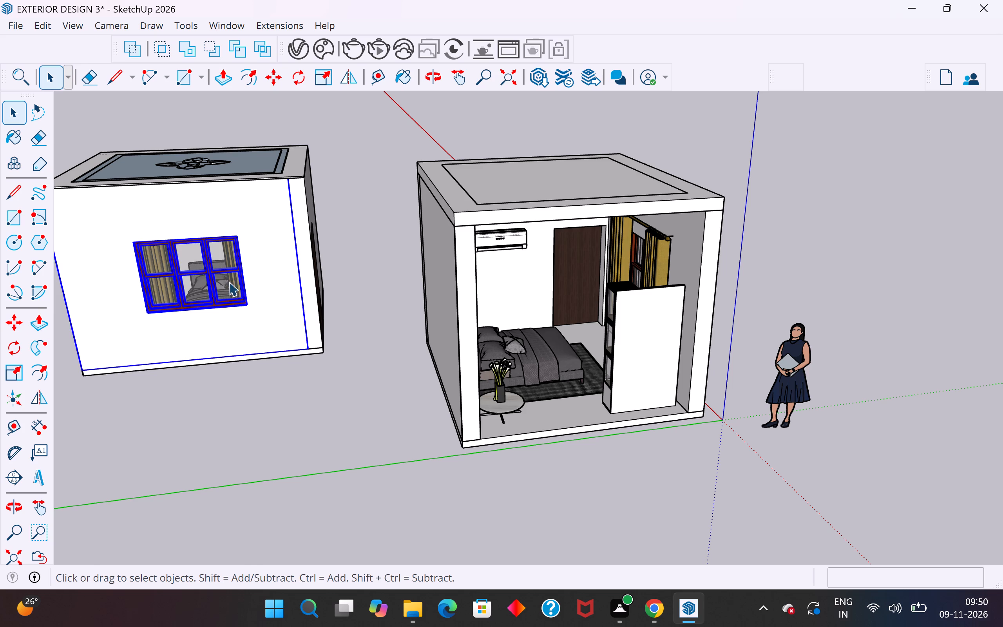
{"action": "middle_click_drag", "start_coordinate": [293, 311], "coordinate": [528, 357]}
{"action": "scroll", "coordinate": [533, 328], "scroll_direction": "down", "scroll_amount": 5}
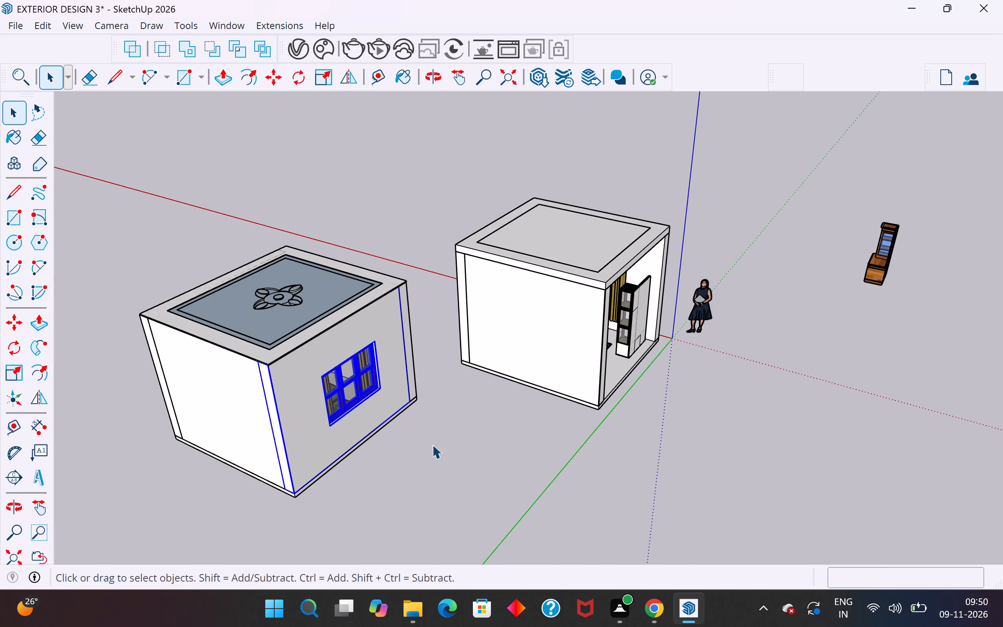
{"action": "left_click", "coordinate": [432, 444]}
Hide the copied room's plain wall adjoining its window wall to expose the interior.
{"action": "middle_click_drag", "start_coordinate": [371, 444], "coordinate": [417, 382]}
{"action": "left_click", "coordinate": [222, 393]}
{"action": "right_click", "coordinate": [222, 393]}
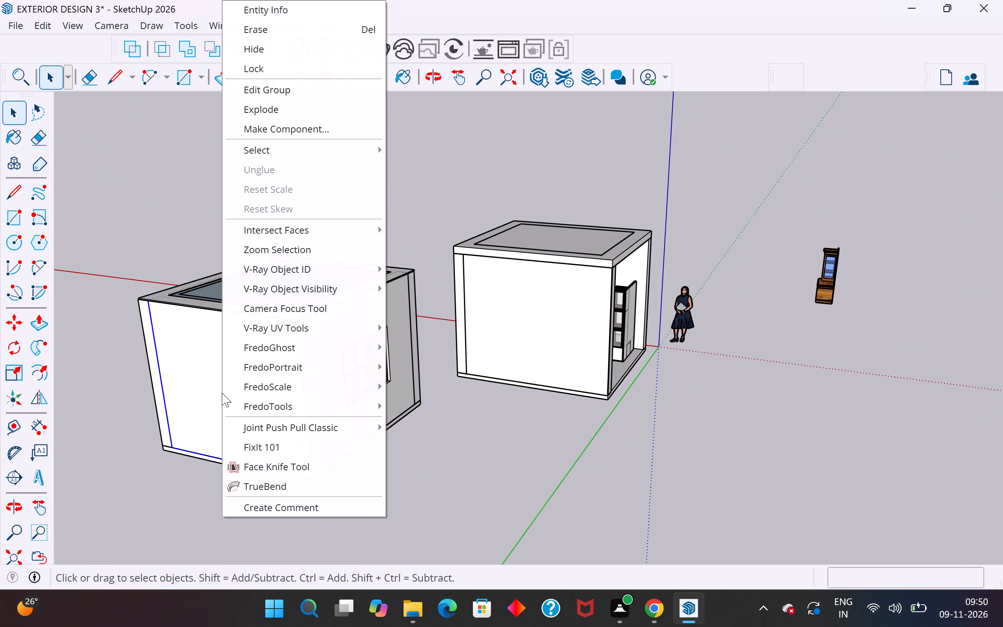
{"action": "left_click", "coordinate": [267, 51]}
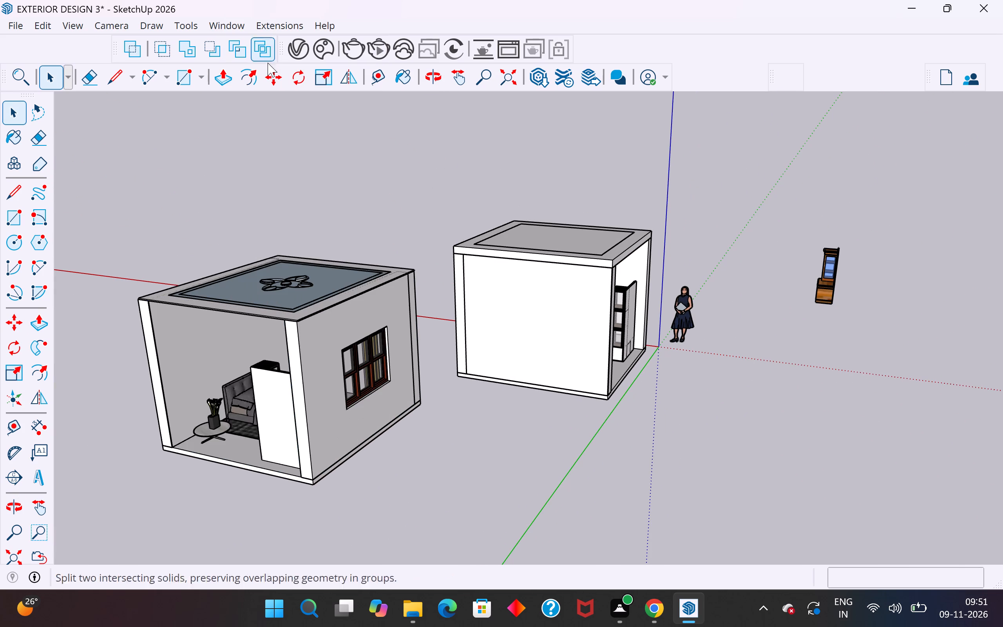
Move the copied room's window wall, together with its window and curtains, about 28' away to open ground beyond the original room.
{"action": "middle_click_drag", "start_coordinate": [276, 462], "coordinate": [504, 415]}
{"action": "scroll", "coordinate": [492, 333], "scroll_direction": "up", "scroll_amount": 8}
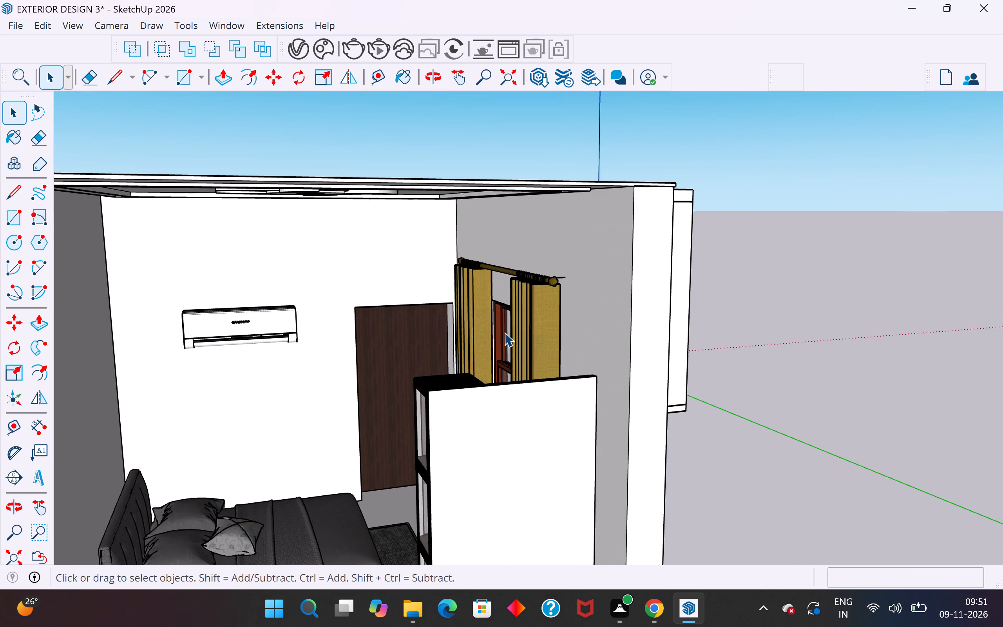
{"action": "left_click", "coordinate": [503, 326]}
{"action": "left_click", "coordinate": [466, 304], "text": "ctrl"}
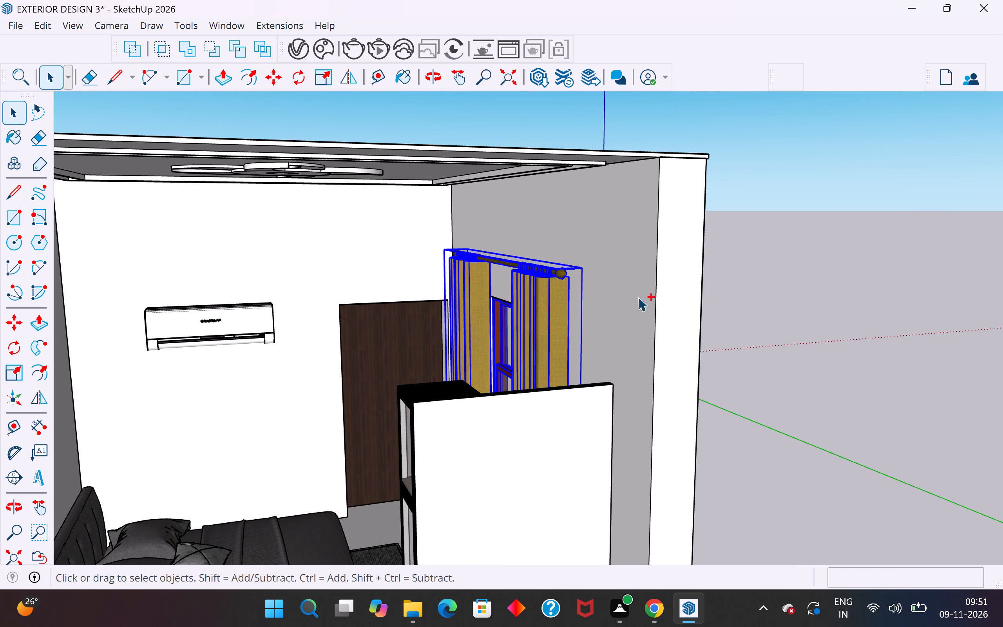
{"action": "left_click", "coordinate": [634, 297], "text": "ctrl"}
{"action": "scroll", "coordinate": [670, 337], "scroll_direction": "down", "scroll_amount": 11}
{"action": "middle_click_drag", "start_coordinate": [713, 422], "coordinate": [524, 466]}
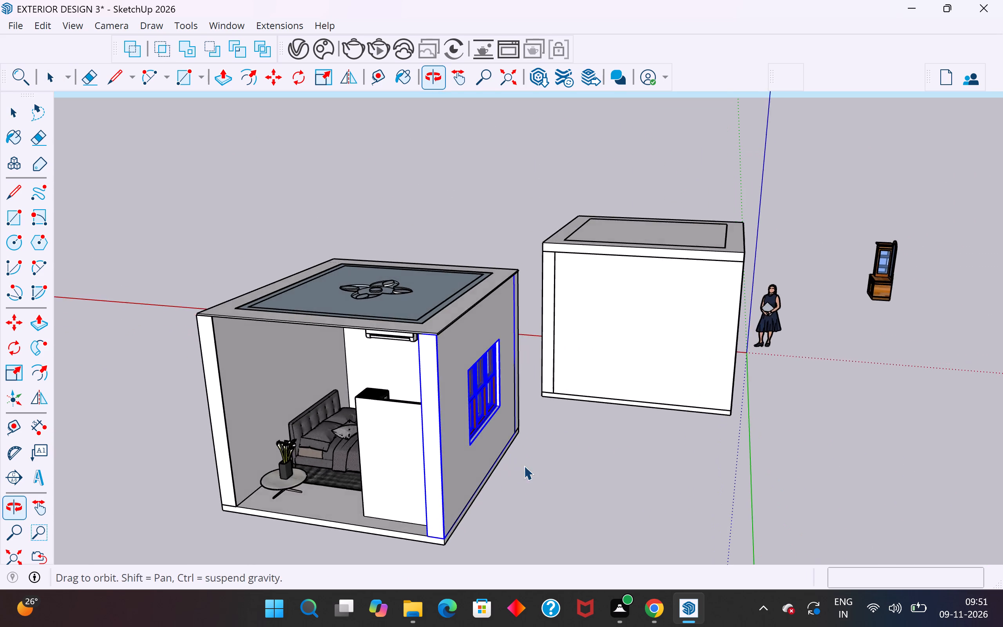
{"action": "scroll", "coordinate": [534, 448], "scroll_direction": "down", "scroll_amount": 4}
{"action": "key", "text": "m"}
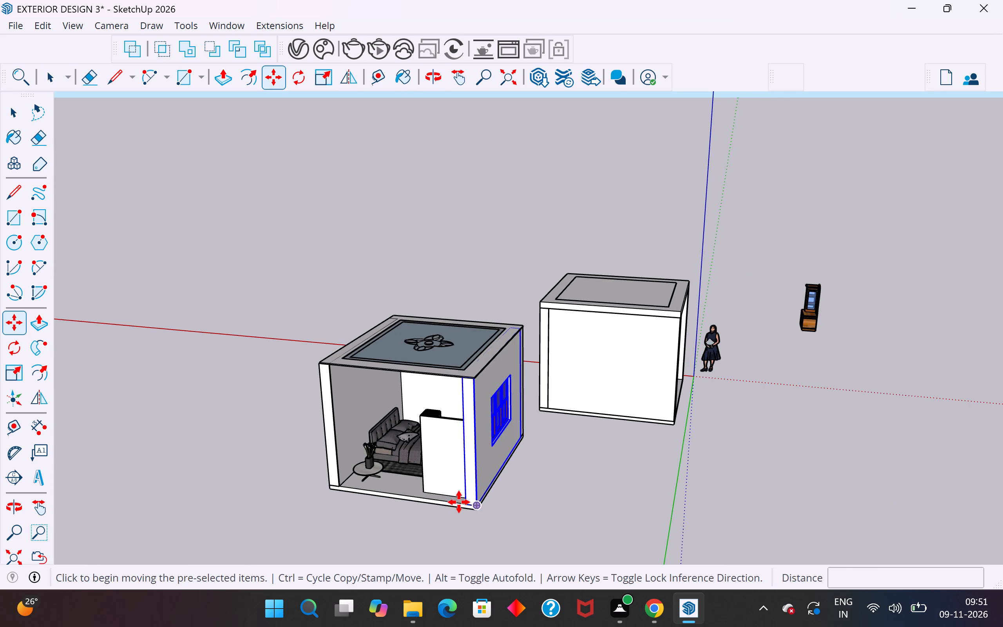
{"action": "left_click", "coordinate": [459, 502]}
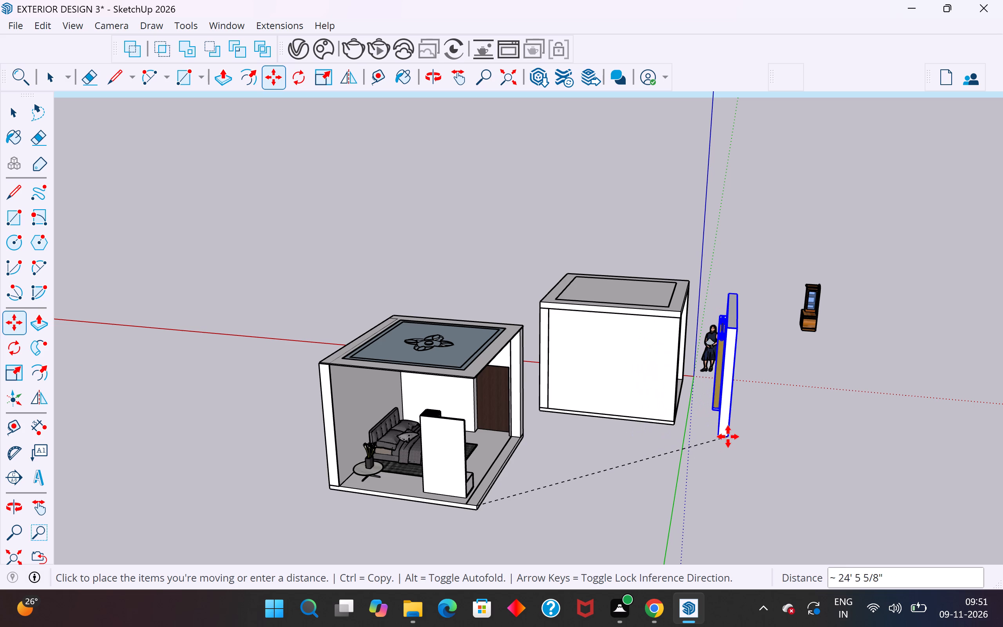
{"action": "scroll", "coordinate": [731, 422], "scroll_direction": "up", "scroll_amount": 10}
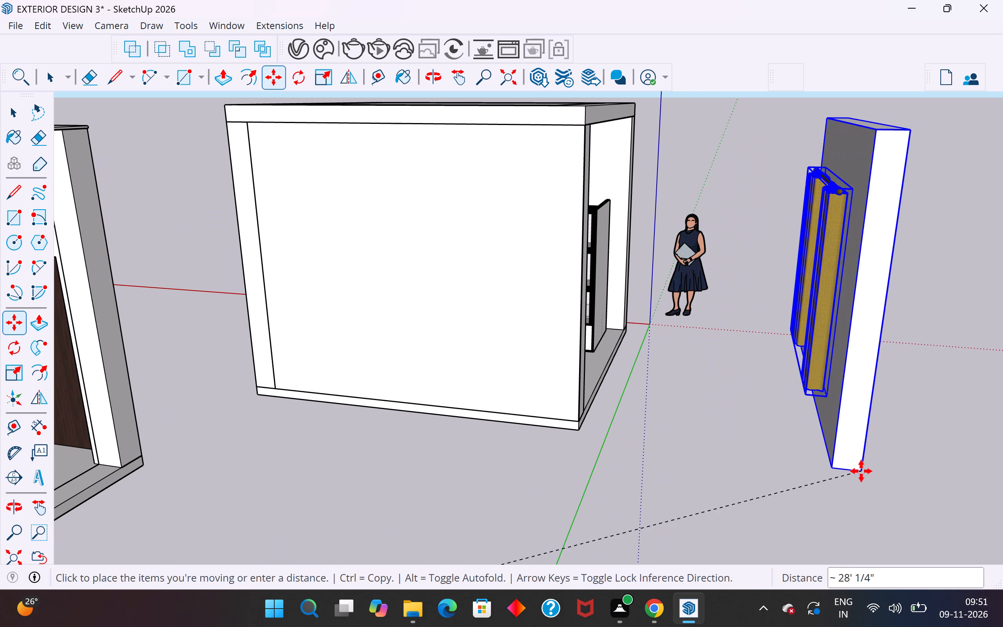
{"action": "left_click", "coordinate": [861, 471]}
{"action": "left_click", "coordinate": [14, 120]}
{"action": "left_click", "coordinate": [313, 473]}
Group the detached wall with its window and curtains, then clear the selection.
{"action": "scroll", "coordinate": [390, 483], "scroll_direction": "down", "scroll_amount": 3}
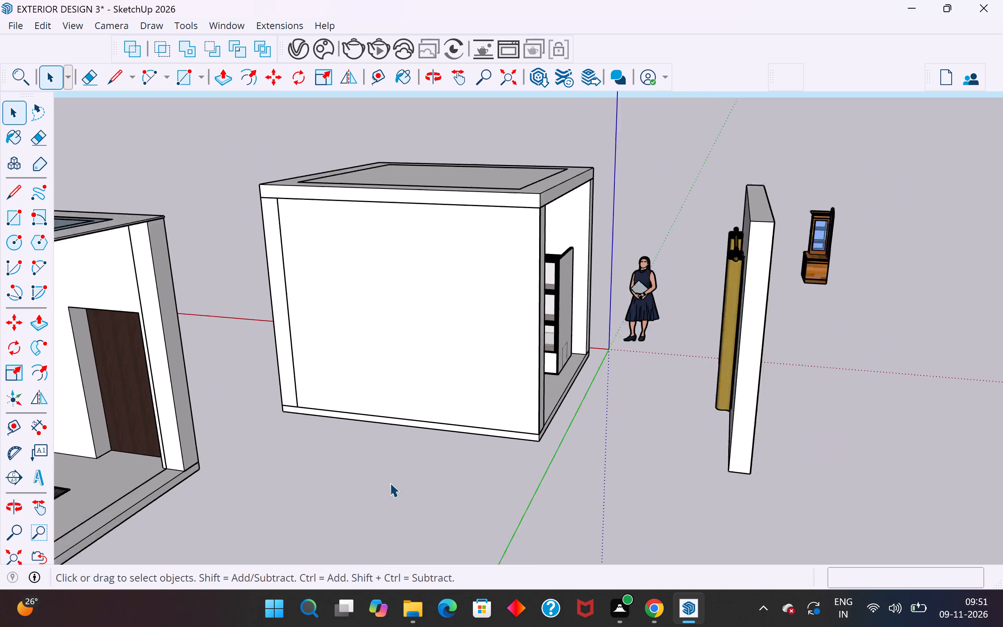
{"action": "scroll", "coordinate": [390, 483], "scroll_direction": "down", "scroll_amount": 3}
{"action": "left_click_drag", "start_coordinate": [717, 230], "coordinate": [630, 516]}
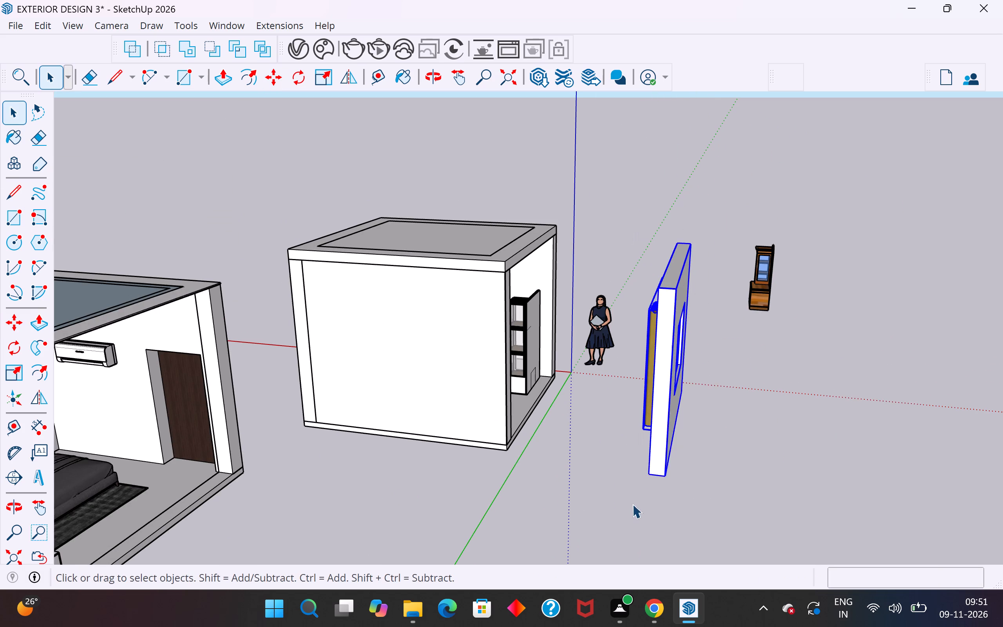
{"action": "right_click", "coordinate": [658, 415]}
{"action": "left_click", "coordinate": [718, 163]}
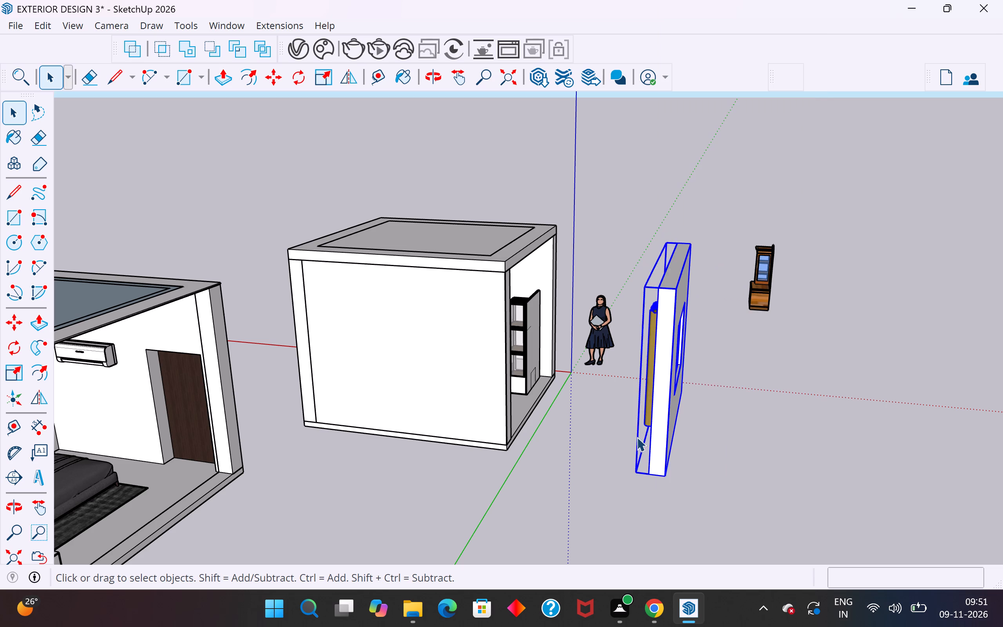
{"action": "left_click", "coordinate": [637, 437]}
Move the grouped window wall about 8' 3" by its lower corner to the wall corner at the original room's open side.
{"action": "middle_click_drag", "start_coordinate": [717, 478], "coordinate": [518, 509]}
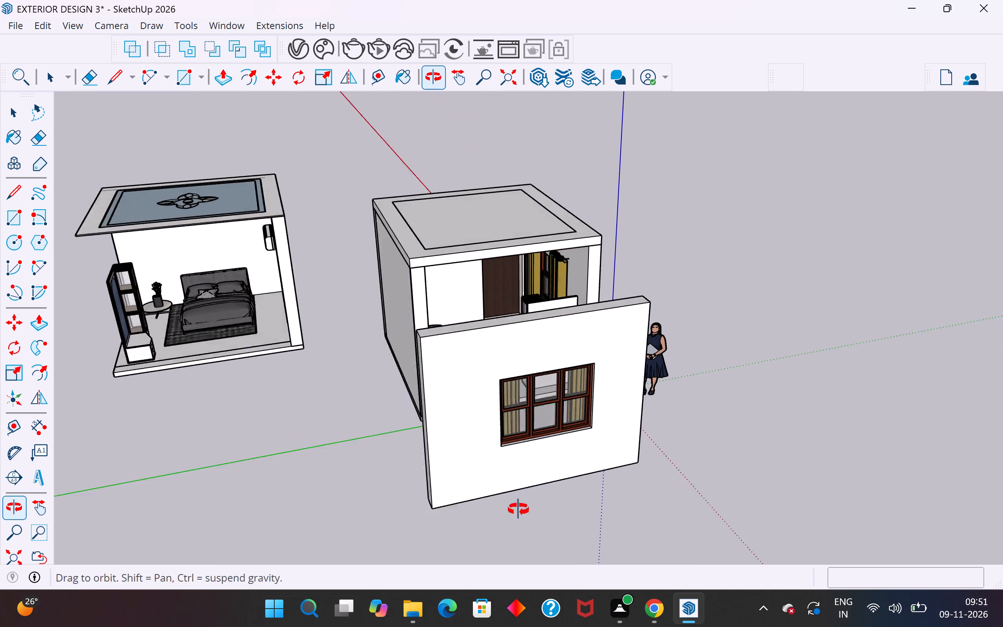
{"action": "middle_click_drag", "start_coordinate": [518, 509], "coordinate": [730, 420]}
{"action": "scroll", "coordinate": [731, 420], "scroll_direction": "down", "scroll_amount": 4}
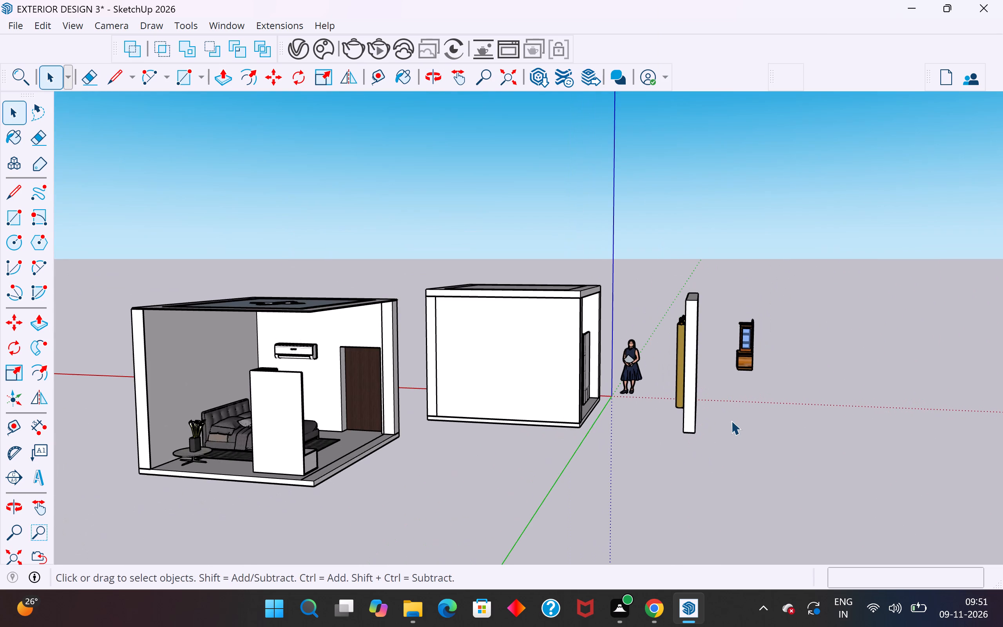
{"action": "middle_click_drag", "start_coordinate": [731, 420], "coordinate": [249, 447]}
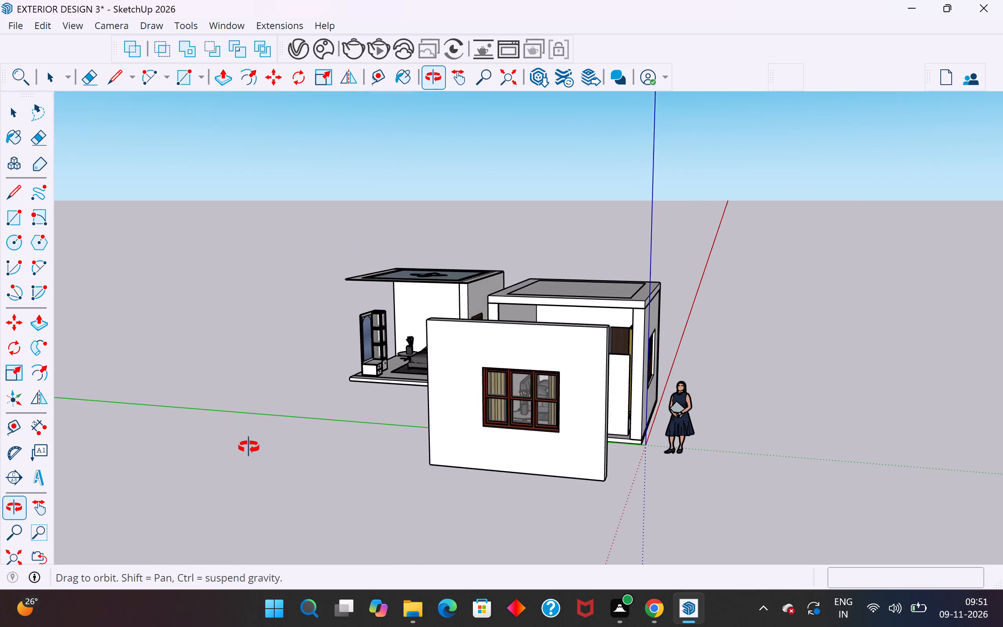
{"action": "middle_click_drag", "start_coordinate": [249, 447], "coordinate": [413, 479]}
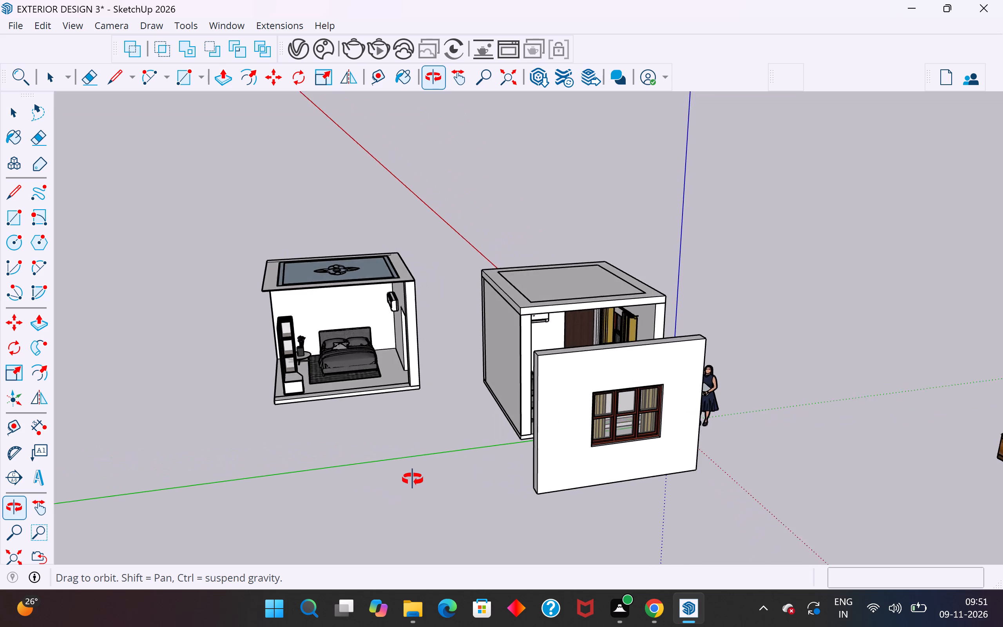
{"action": "middle_click_drag", "start_coordinate": [413, 479], "coordinate": [692, 483]}
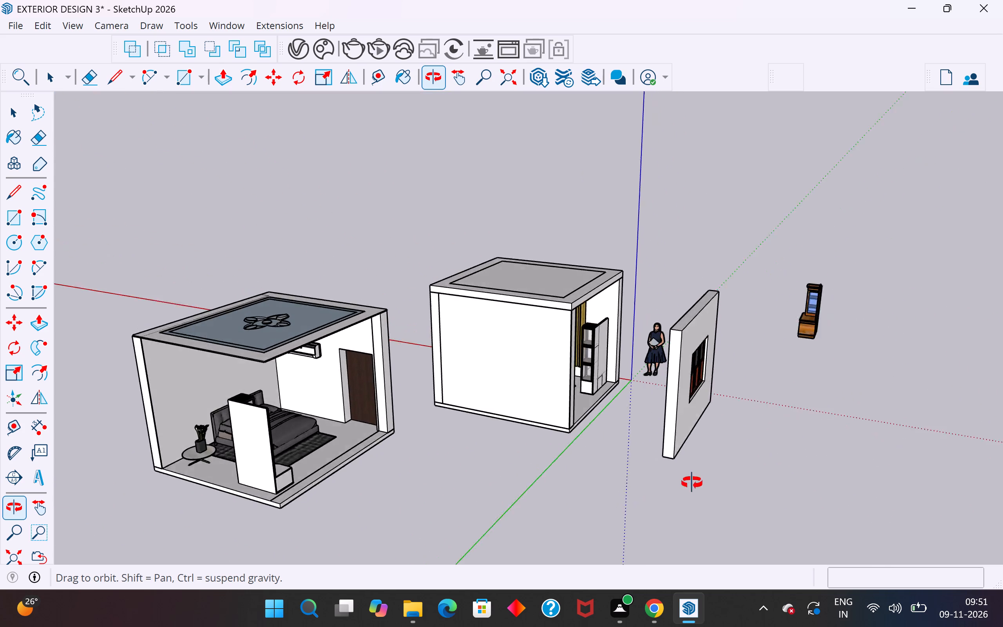
{"action": "middle_click_drag", "start_coordinate": [692, 483], "coordinate": [585, 435]}
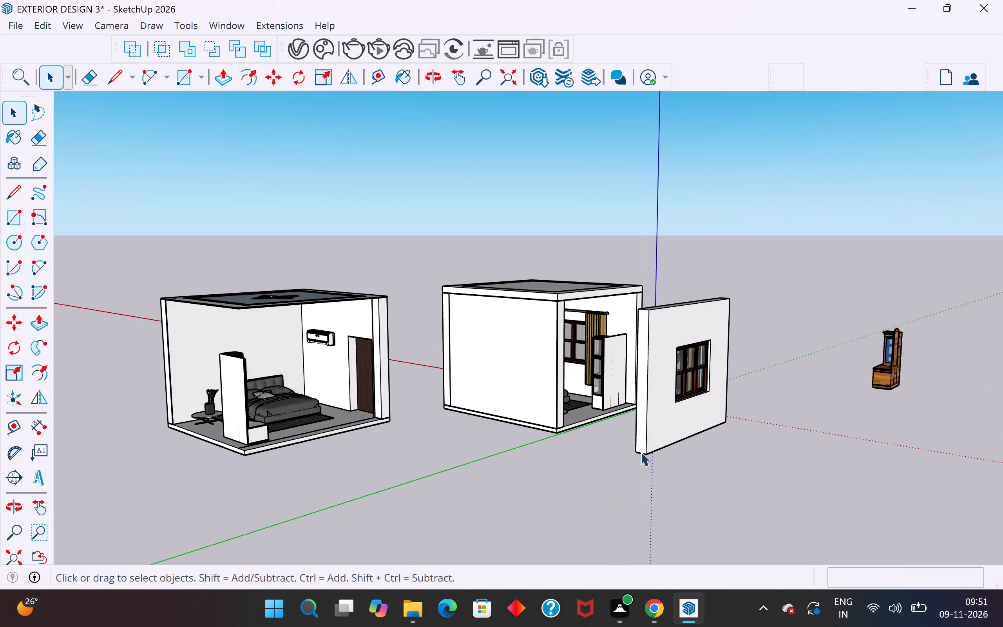
{"action": "left_click", "coordinate": [666, 449]}
{"action": "scroll", "coordinate": [645, 447], "scroll_direction": "up", "scroll_amount": 5}
{"action": "middle_click_drag", "start_coordinate": [639, 450], "coordinate": [675, 464]}
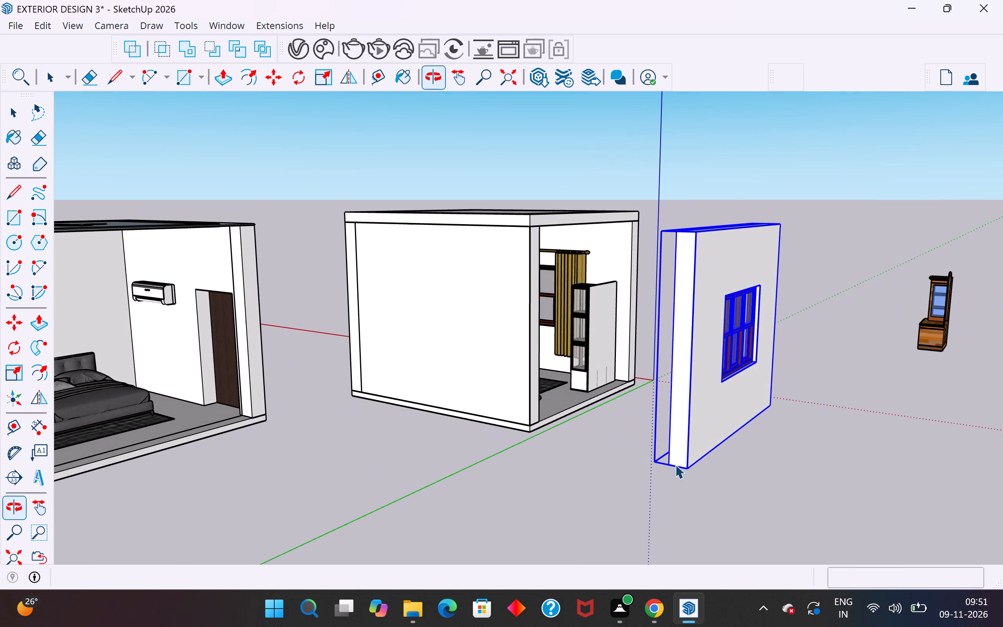
{"action": "scroll", "coordinate": [646, 458], "scroll_direction": "up", "scroll_amount": 3}
{"action": "key", "text": "m"}
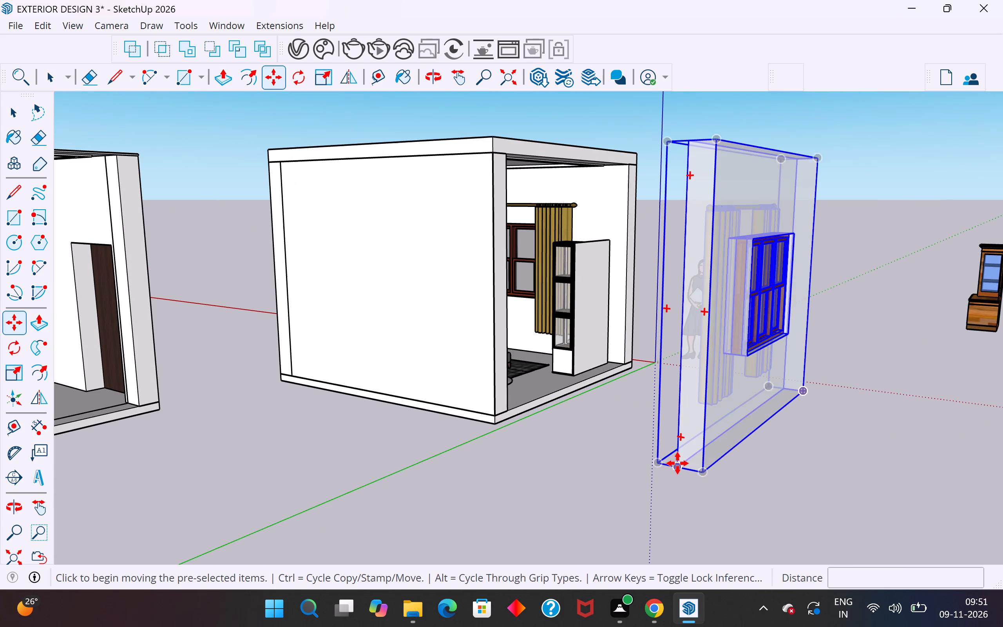
{"action": "left_click", "coordinate": [677, 463]}
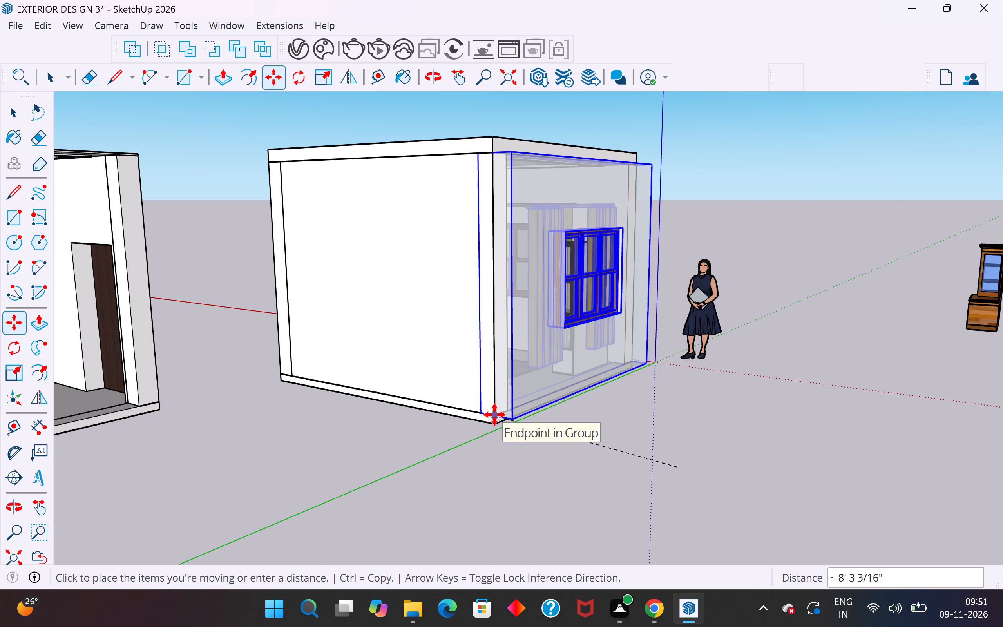
{"action": "left_click", "coordinate": [494, 415]}
Shift the window wall about 8" so its lower corner meets the floor slab's corner on the original room, then clear the selection.
{"action": "middle_click_drag", "start_coordinate": [543, 428], "coordinate": [559, 302]}
{"action": "scroll", "coordinate": [538, 301], "scroll_direction": "up", "scroll_amount": 4}
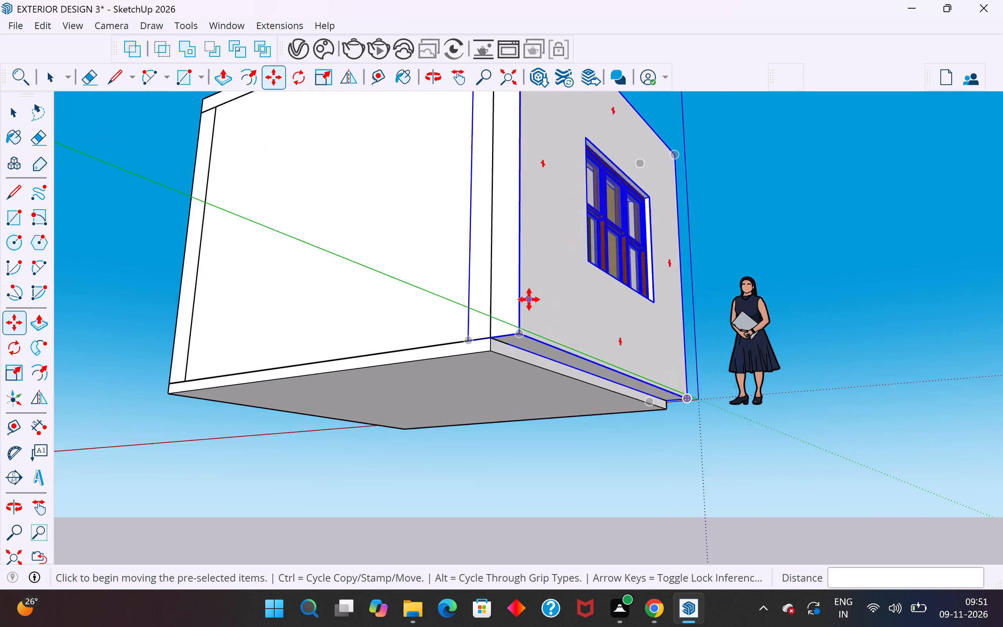
{"action": "scroll", "coordinate": [529, 299], "scroll_direction": "up", "scroll_amount": 6}
{"action": "left_click", "coordinate": [527, 348]}
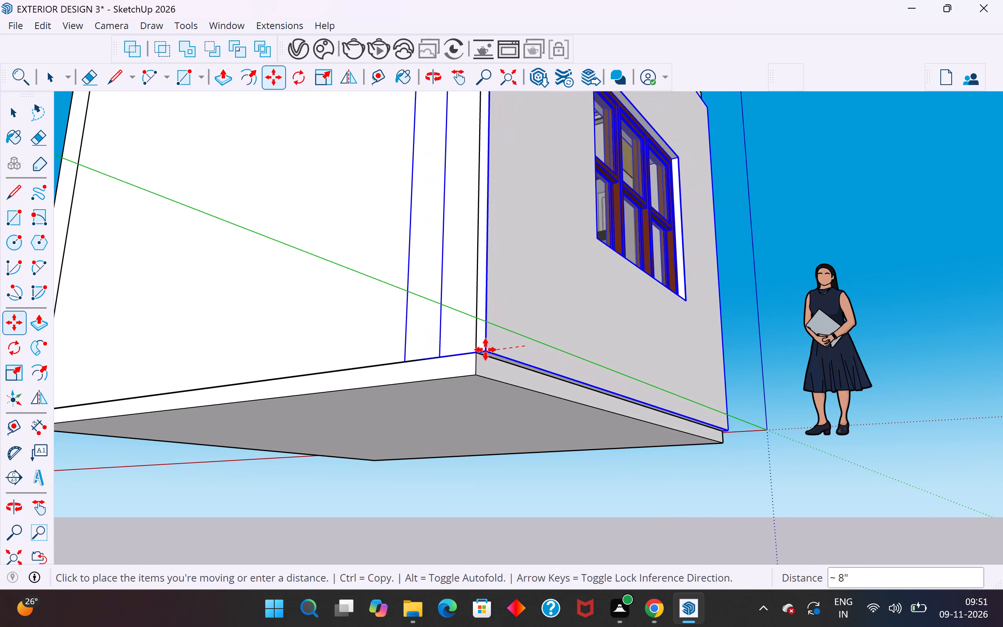
{"action": "left_click", "coordinate": [480, 352]}
{"action": "middle_click_drag", "start_coordinate": [738, 411], "coordinate": [581, 618]}
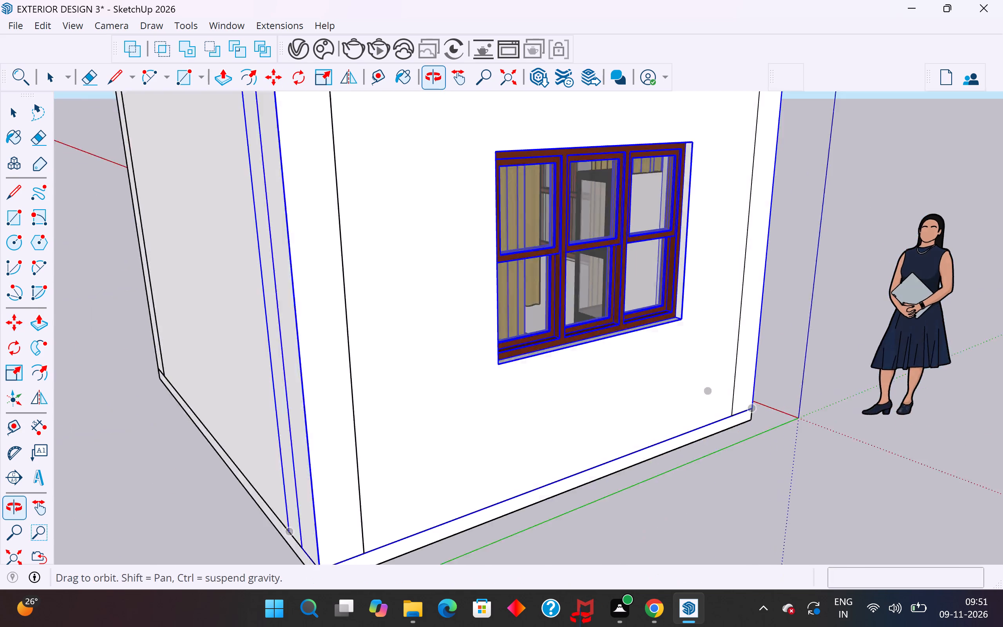
{"action": "middle_click_drag", "start_coordinate": [581, 618], "coordinate": [579, 621]}
{"action": "scroll", "coordinate": [559, 432], "scroll_direction": "down", "scroll_amount": 5}
{"action": "left_click", "coordinate": [15, 115]}
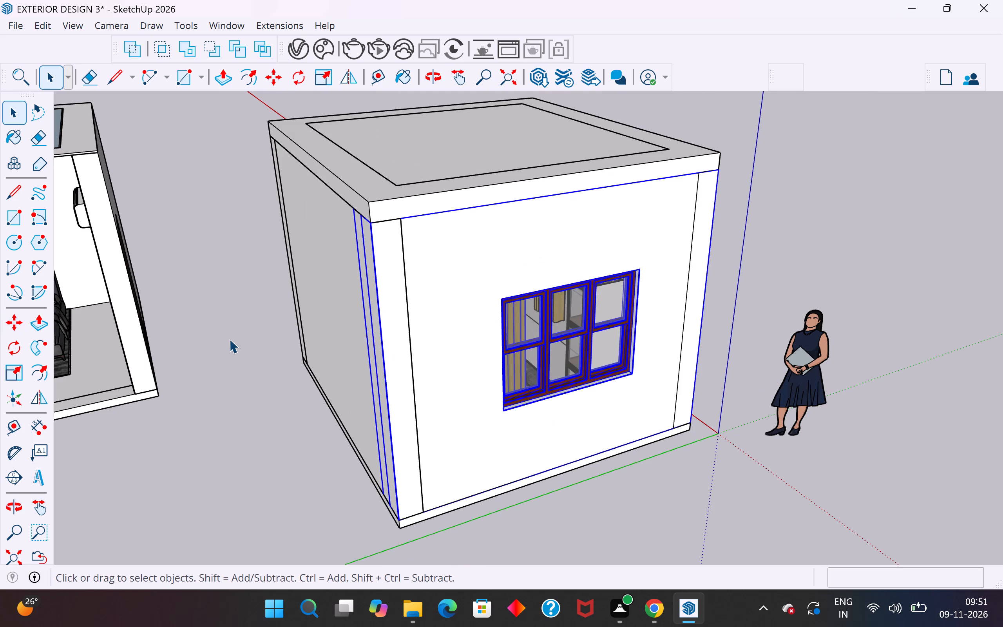
{"action": "left_click", "coordinate": [228, 350]}
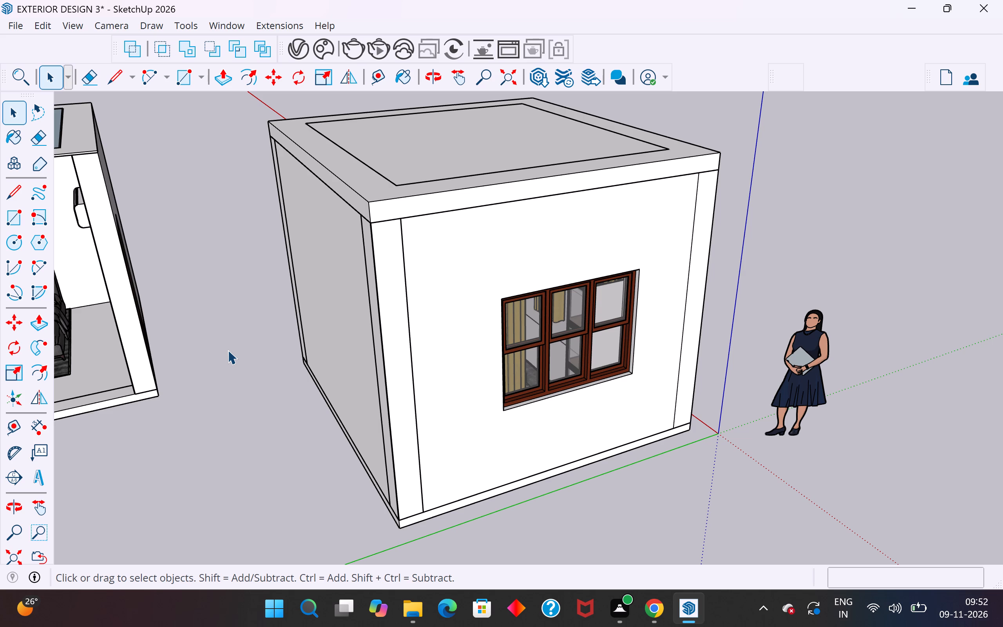
Hide the roof of the original room so its furnished interior is open from above.
{"action": "scroll", "coordinate": [310, 542], "scroll_direction": "down", "scroll_amount": 4}
{"action": "middle_click_drag", "start_coordinate": [405, 442], "coordinate": [495, 451]}
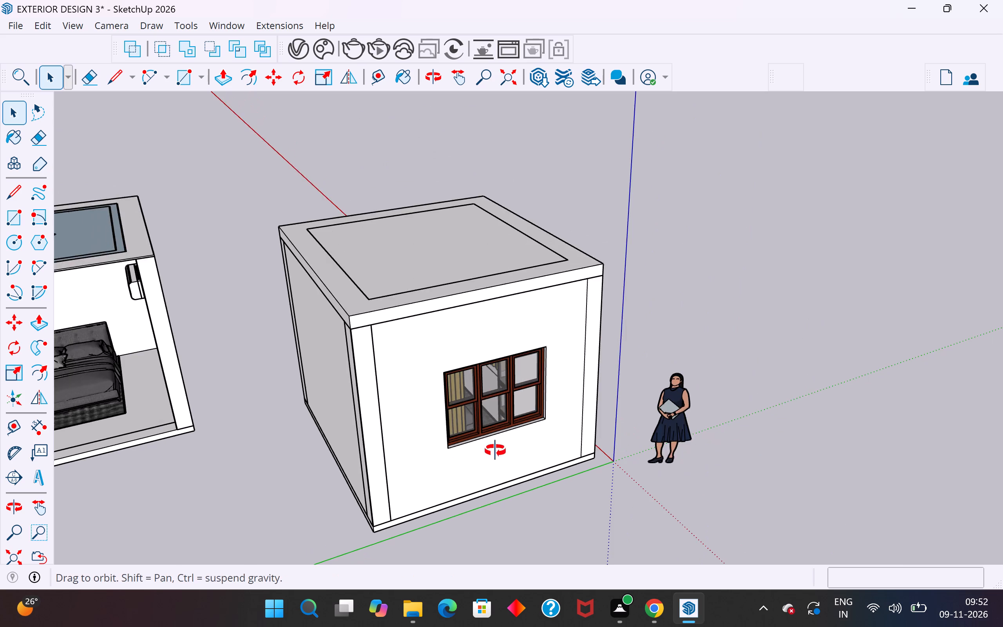
{"action": "middle_click_drag", "start_coordinate": [495, 451], "coordinate": [782, 379]}
{"action": "middle_click_drag", "start_coordinate": [294, 318], "coordinate": [744, 408]}
{"action": "scroll", "coordinate": [543, 255], "scroll_direction": "down", "scroll_amount": 4}
{"action": "middle_click_drag", "start_coordinate": [424, 377], "coordinate": [433, 327]}
{"action": "left_click", "coordinate": [451, 288]}
{"action": "left_click", "coordinate": [463, 277]}
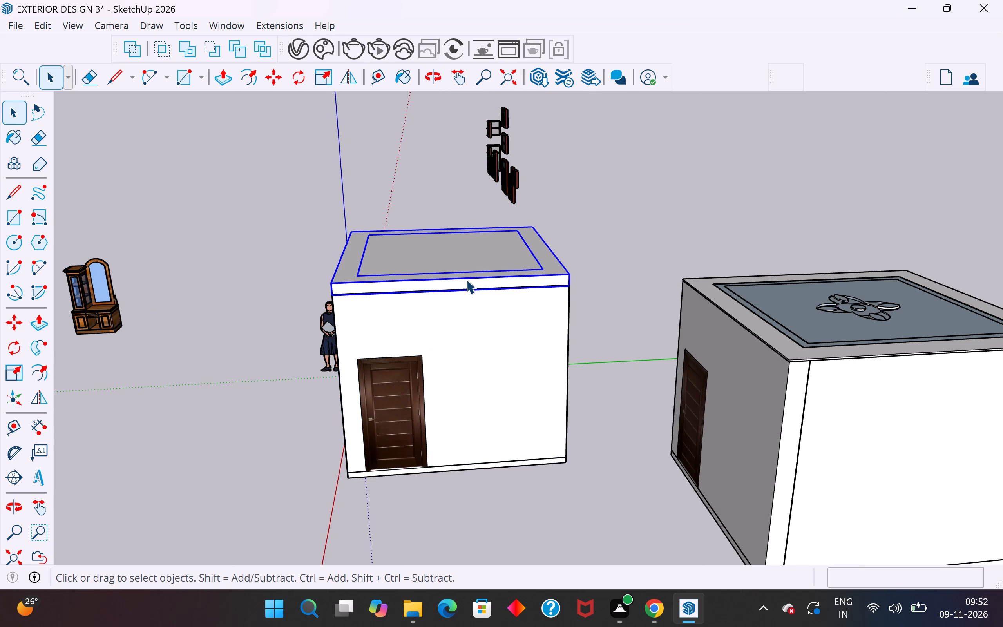
{"action": "right_click", "coordinate": [469, 283]}
{"action": "left_click", "coordinate": [529, 51]}
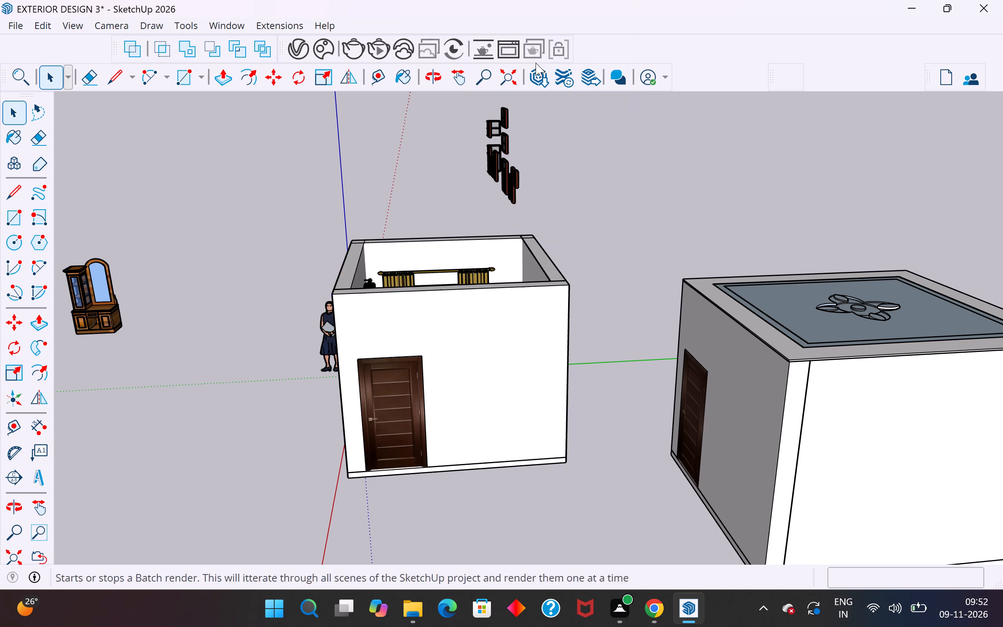
Explode the grouped window wall in the original room into its separate wall, window and curtain parts, then clear the selection.
{"action": "middle_click_drag", "start_coordinate": [625, 225], "coordinate": [601, 426]}
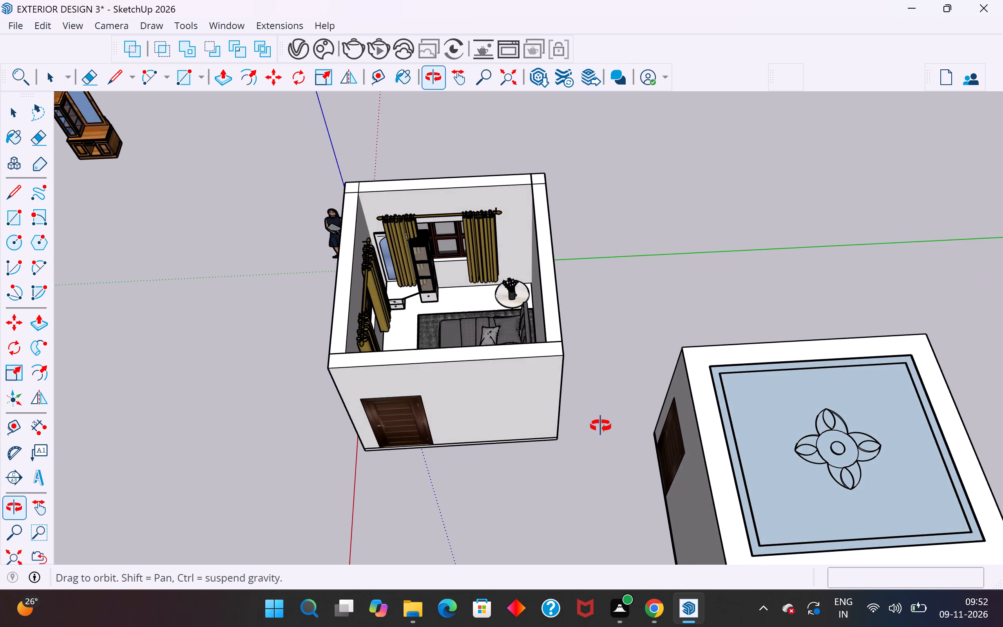
{"action": "middle_click_drag", "start_coordinate": [601, 426], "coordinate": [598, 447]}
{"action": "scroll", "coordinate": [402, 227], "scroll_direction": "up", "scroll_amount": 8}
{"action": "middle_click_drag", "start_coordinate": [500, 300], "coordinate": [429, 244]}
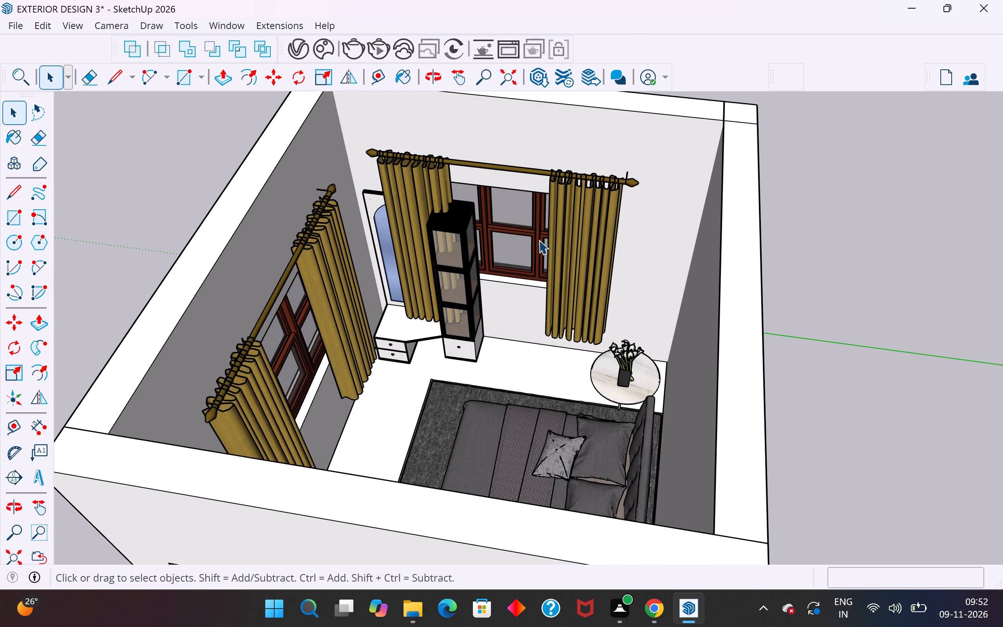
{"action": "left_click", "coordinate": [561, 188]}
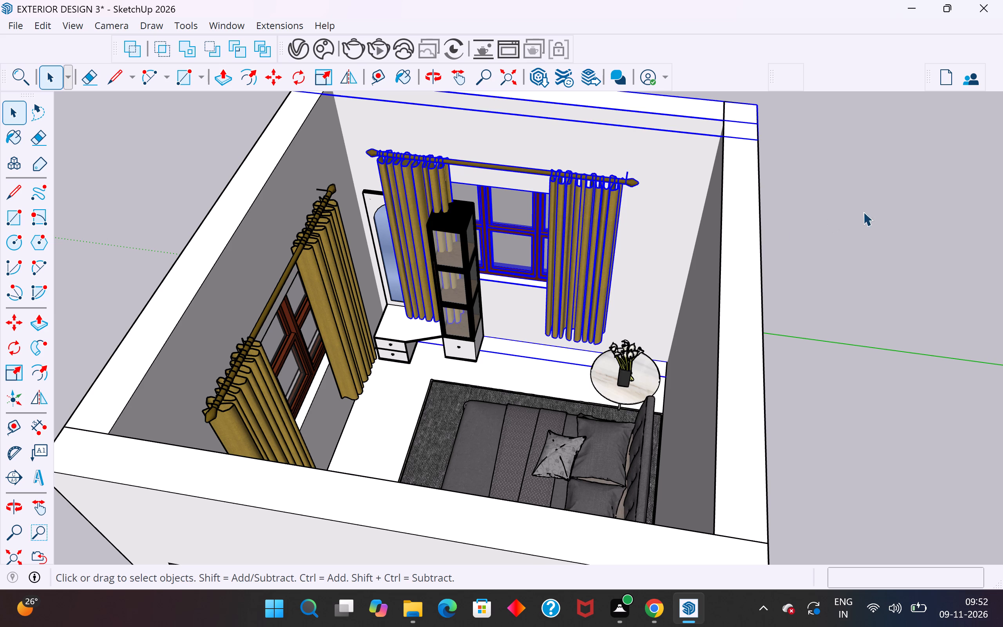
{"action": "right_click", "coordinate": [632, 207]}
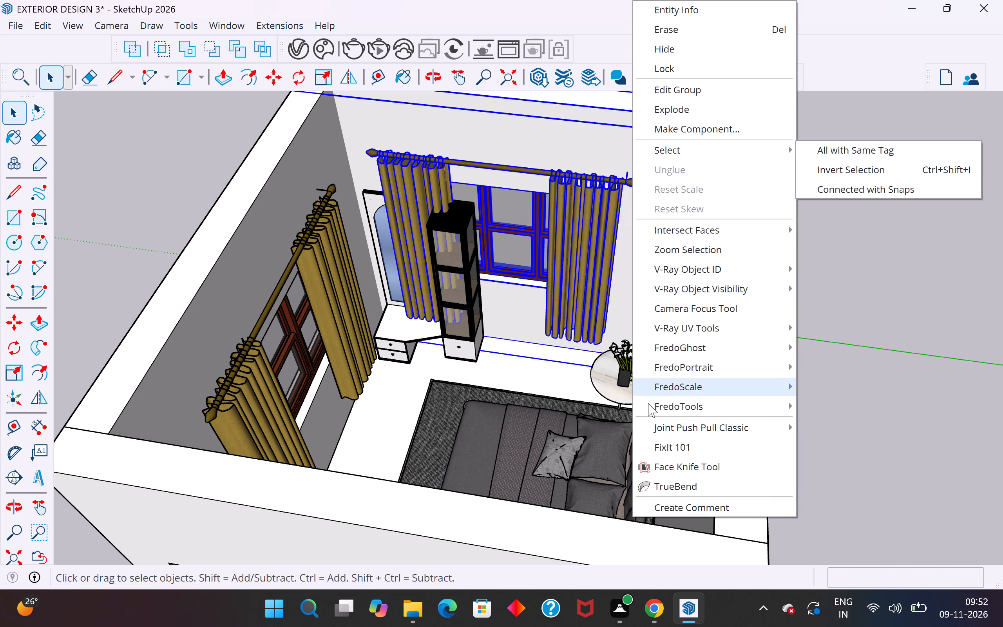
{"action": "scroll", "coordinate": [648, 403], "scroll_direction": "down", "scroll_amount": 4}
{"action": "left_click", "coordinate": [693, 106]}
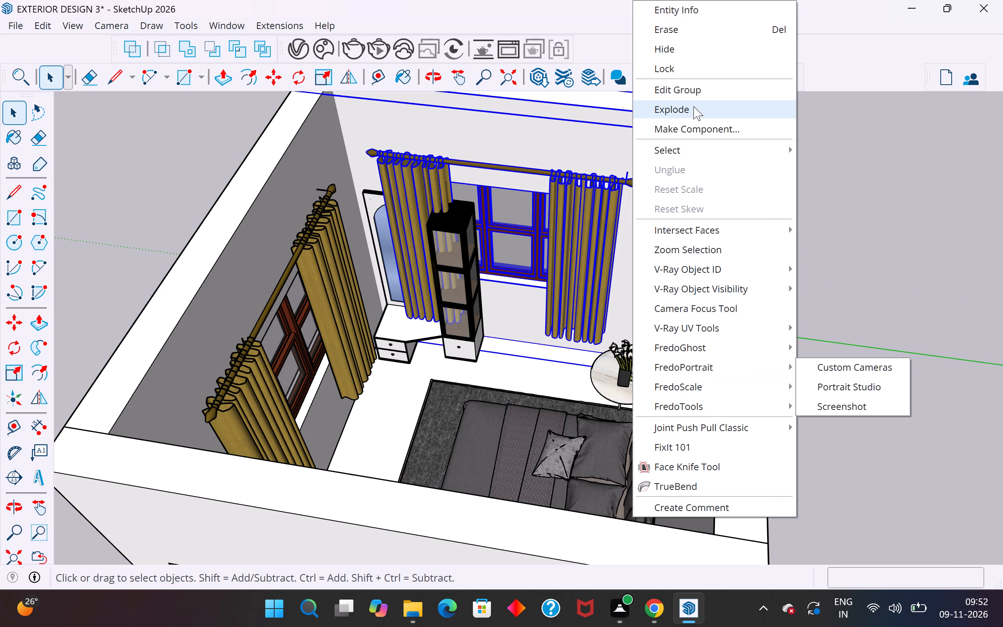
{"action": "left_click", "coordinate": [844, 264]}
Move the exploded wall's curtain set about 1' 11" along the wall toward the corner beside the round table, then clear the selection.
{"action": "middle_click_drag", "start_coordinate": [586, 292], "coordinate": [640, 281]}
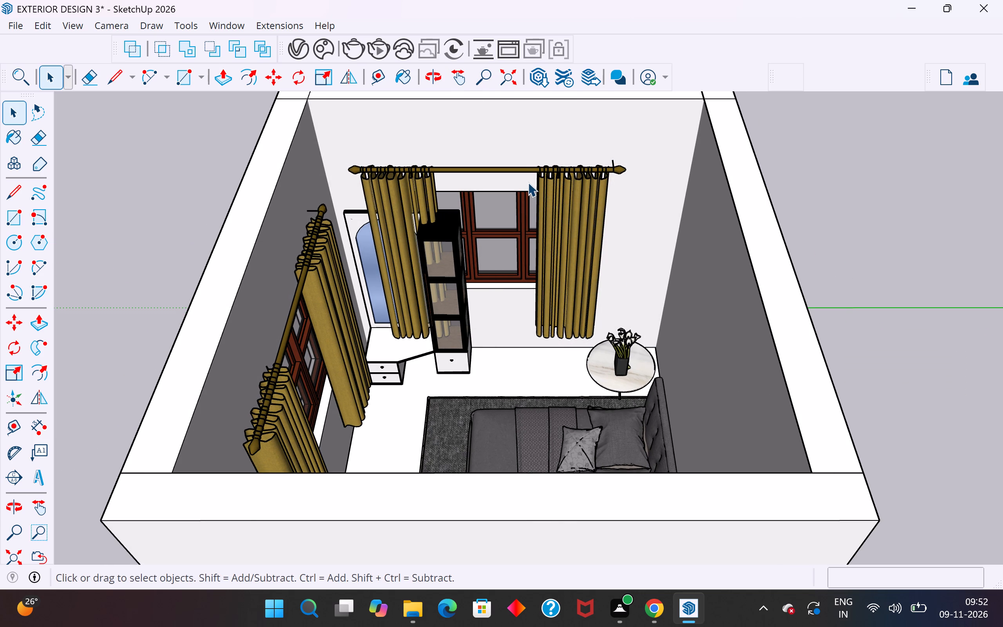
{"action": "left_click", "coordinate": [562, 180]}
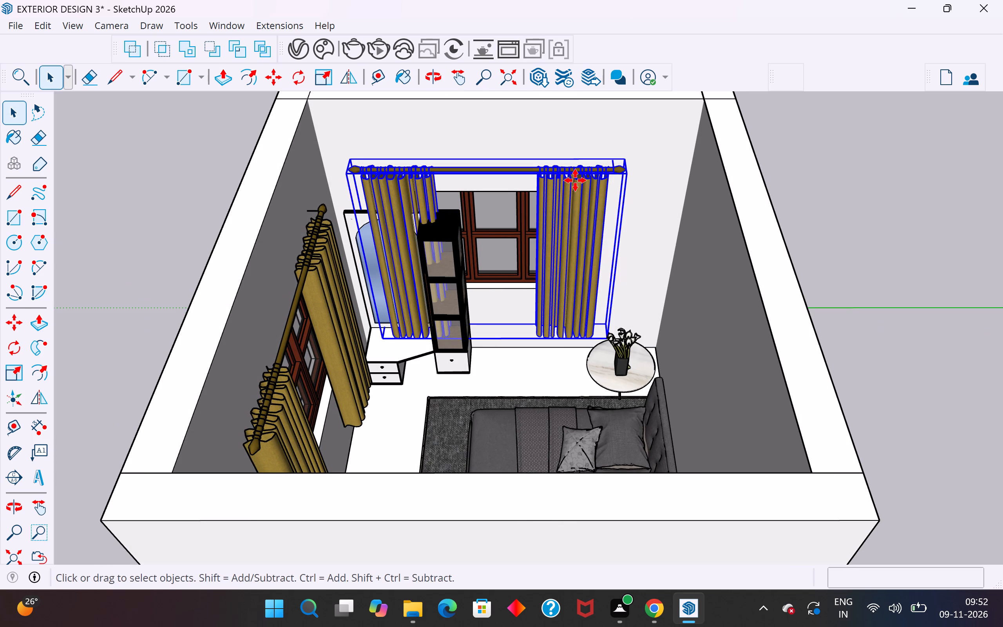
{"action": "key", "text": "m"}
{"action": "scroll", "coordinate": [633, 155], "scroll_direction": "up", "scroll_amount": 4}
{"action": "left_click", "coordinate": [626, 161]}
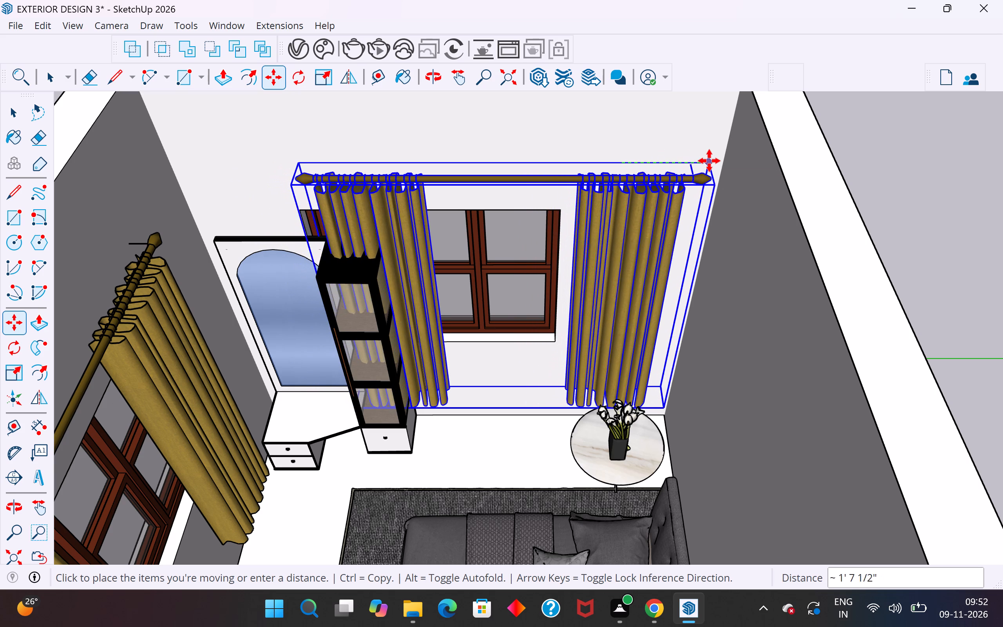
{"action": "left_click", "coordinate": [726, 161]}
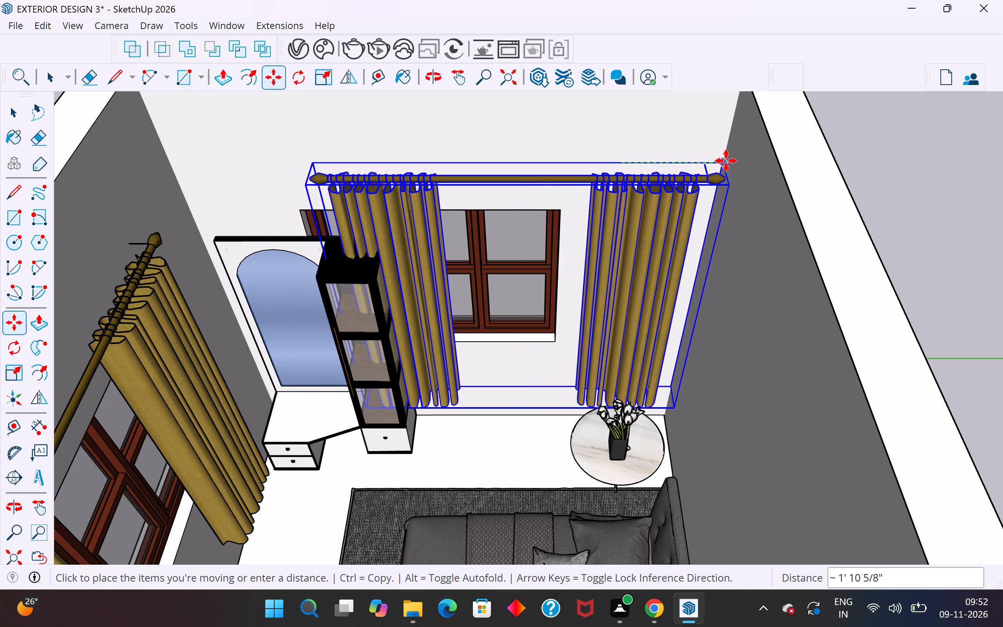
{"action": "scroll", "coordinate": [543, 344], "scroll_direction": "down", "scroll_amount": 5}
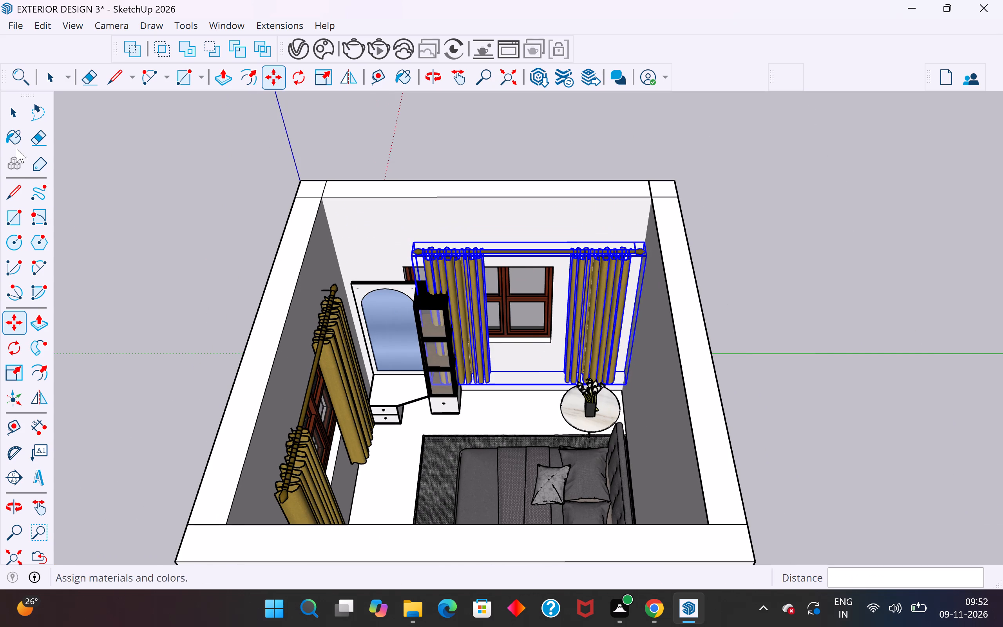
{"action": "left_click", "coordinate": [14, 118]}
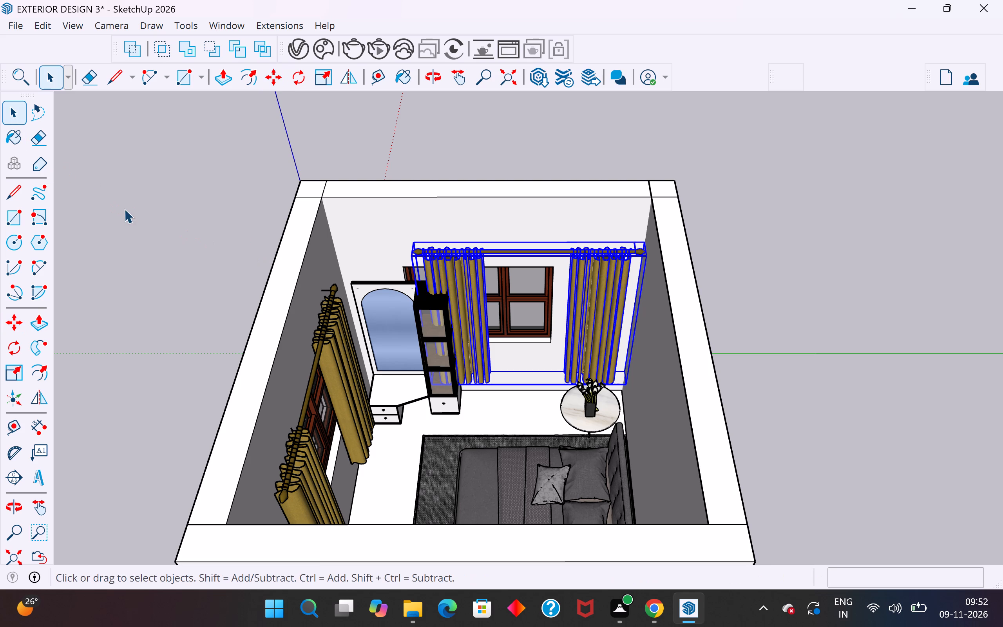
{"action": "left_click", "coordinate": [124, 209]}
Examine the shifted curtains against the window, the dressing mirror unit and the adjoining walls from several angles.
{"action": "middle_click_drag", "start_coordinate": [663, 305], "coordinate": [615, 237]}
{"action": "scroll", "coordinate": [455, 301], "scroll_direction": "up", "scroll_amount": 4}
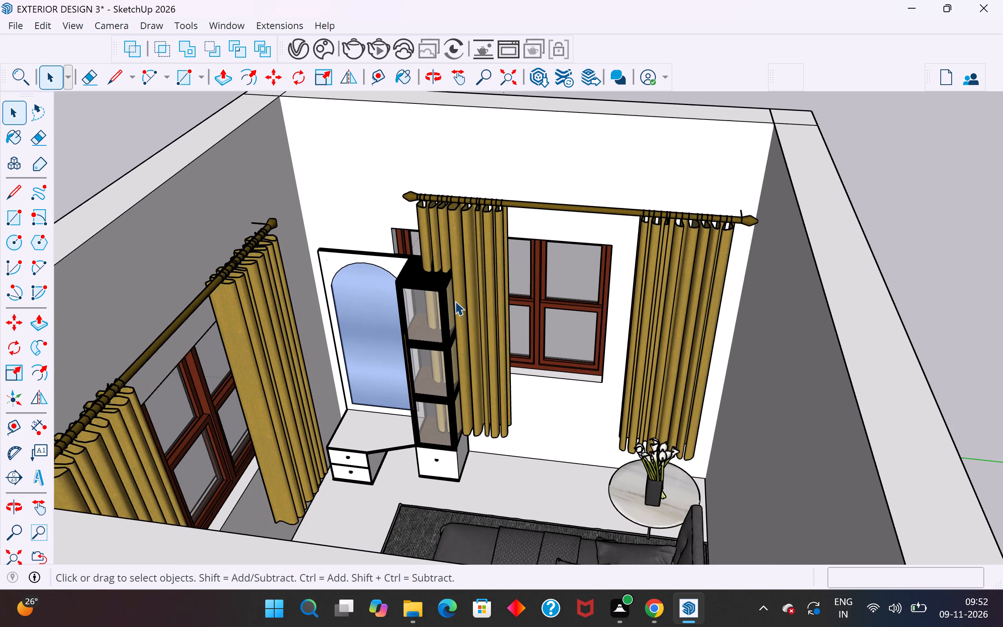
{"action": "scroll", "coordinate": [455, 301], "scroll_direction": "up", "scroll_amount": 4}
{"action": "middle_click_drag", "start_coordinate": [650, 316], "coordinate": [769, 317]}
{"action": "scroll", "coordinate": [723, 144], "scroll_direction": "up", "scroll_amount": 1}
{"action": "middle_click_drag", "start_coordinate": [722, 115], "coordinate": [721, 88]}
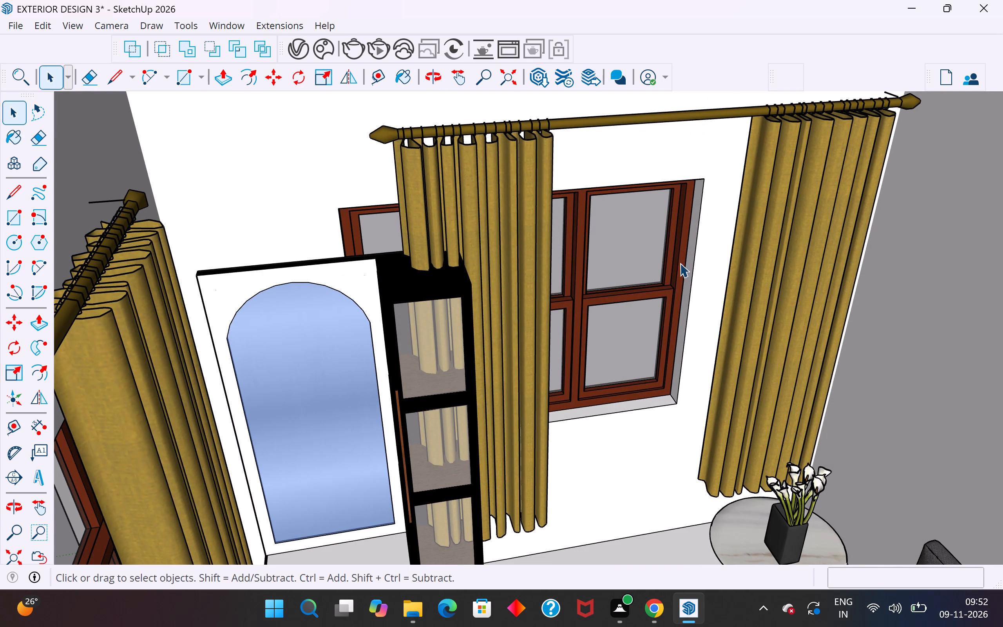
{"action": "scroll", "coordinate": [683, 274], "scroll_direction": "up", "scroll_amount": 4}
{"action": "scroll", "coordinate": [683, 274], "scroll_direction": "down", "scroll_amount": 5}
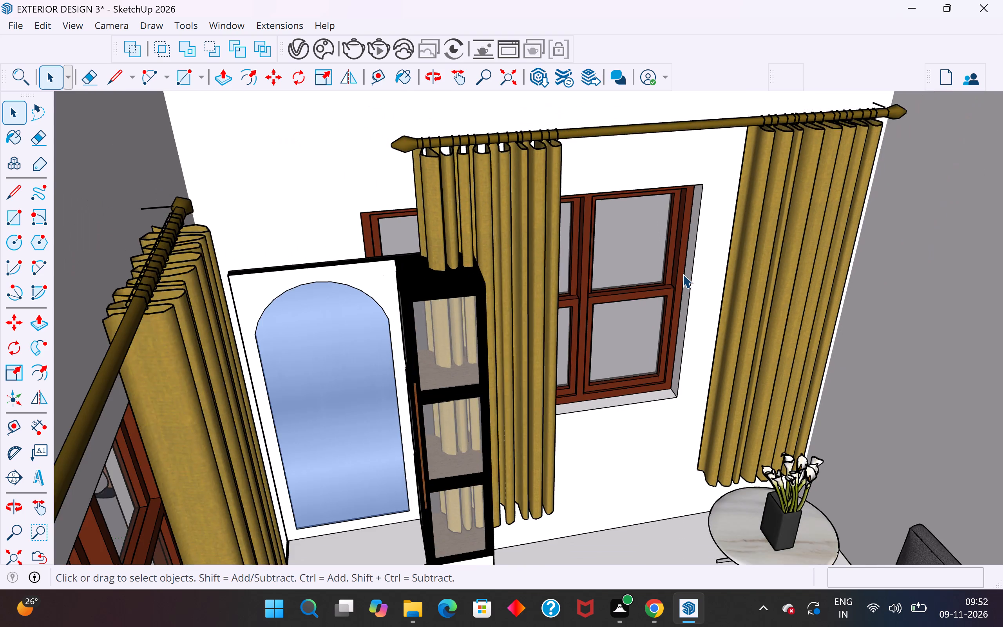
{"action": "scroll", "coordinate": [683, 274], "scroll_direction": "down", "scroll_amount": 4}
{"action": "middle_click_drag", "start_coordinate": [696, 284], "coordinate": [839, 382]}
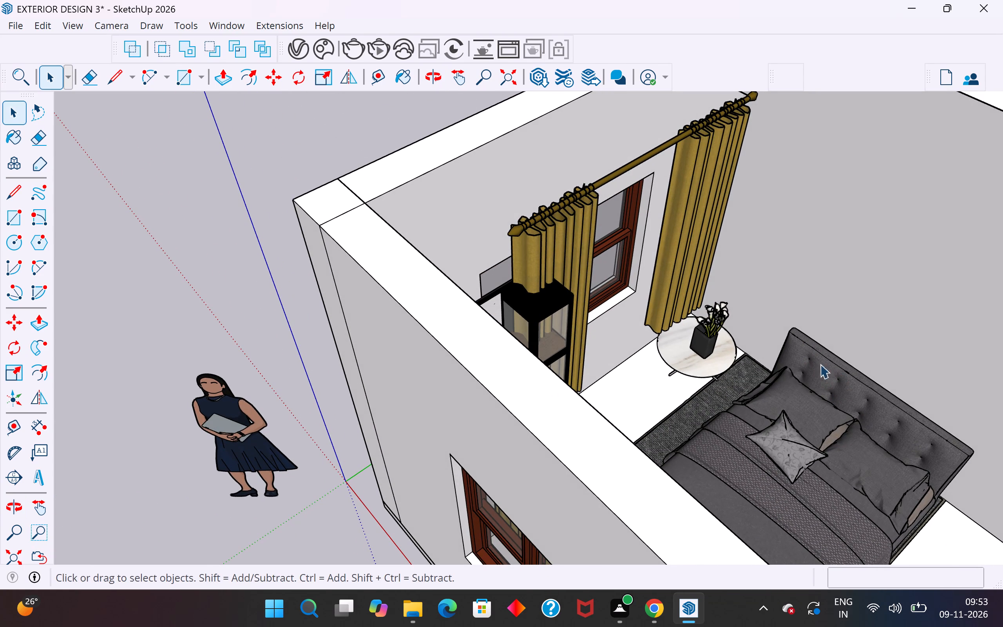
{"action": "scroll", "coordinate": [745, 341], "scroll_direction": "down", "scroll_amount": 3}
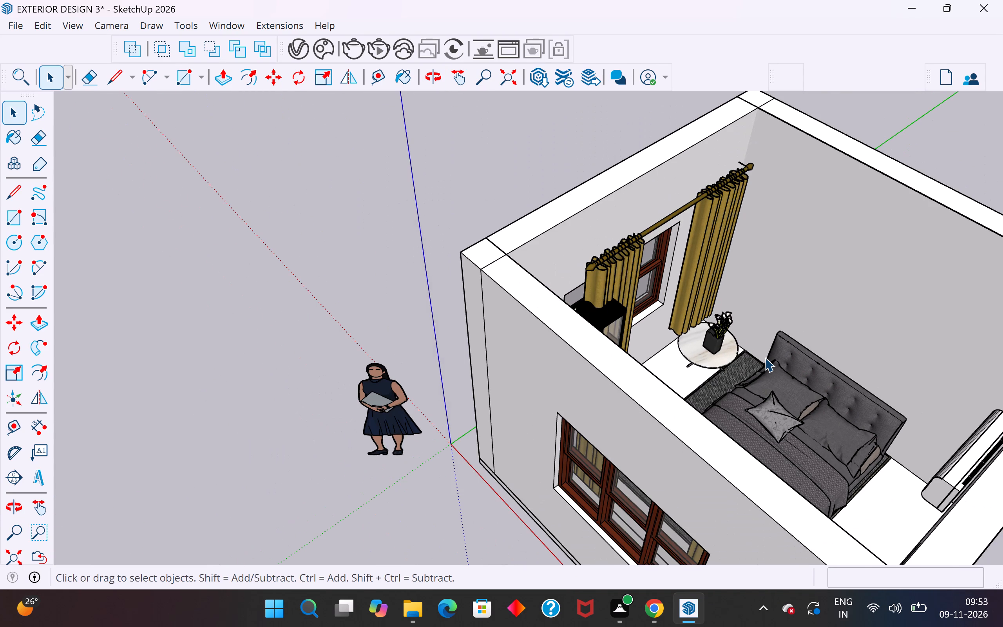
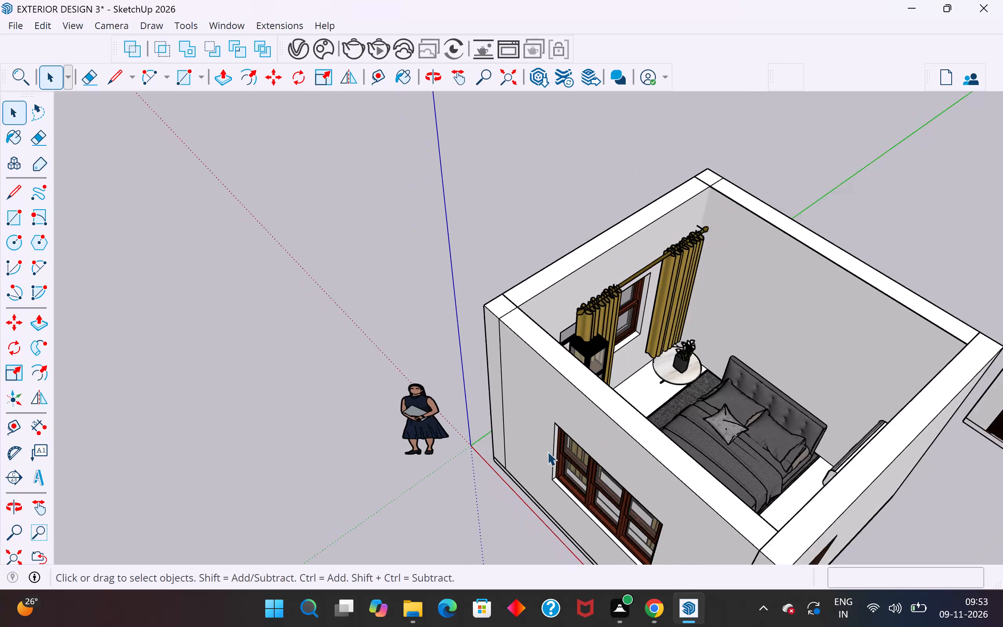
Examine the shifted curtains and the window behind them from above and inside the original room.
{"action": "middle_click_drag", "start_coordinate": [666, 419], "coordinate": [475, 382]}
{"action": "scroll", "coordinate": [571, 295], "scroll_direction": "up", "scroll_amount": 8}
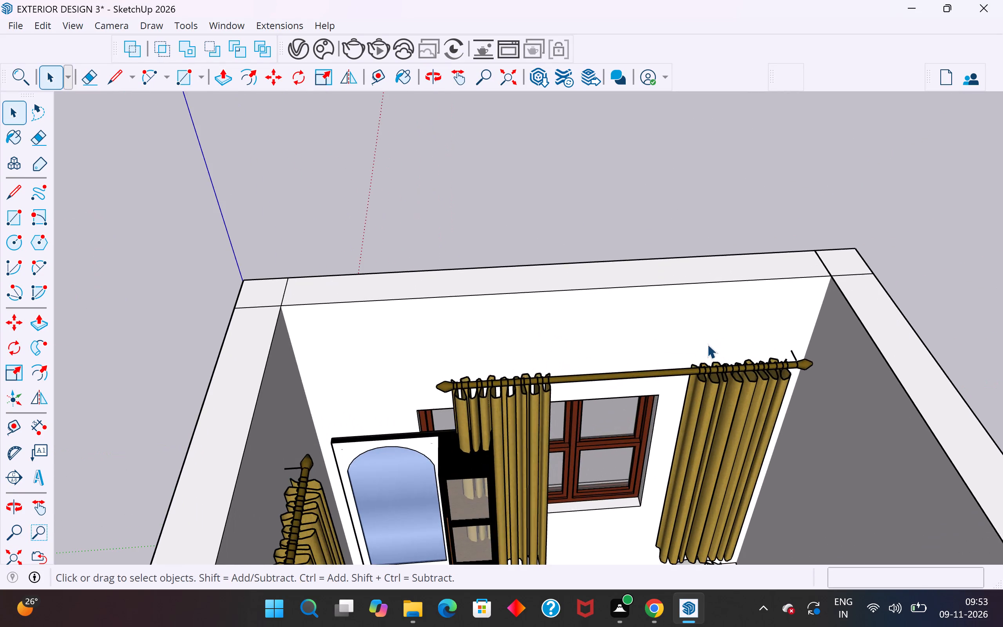
{"action": "middle_click_drag", "start_coordinate": [668, 348], "coordinate": [603, 260]}
{"action": "scroll", "coordinate": [592, 402], "scroll_direction": "up", "scroll_amount": 1}
{"action": "middle_click_drag", "start_coordinate": [604, 407], "coordinate": [617, 374]}
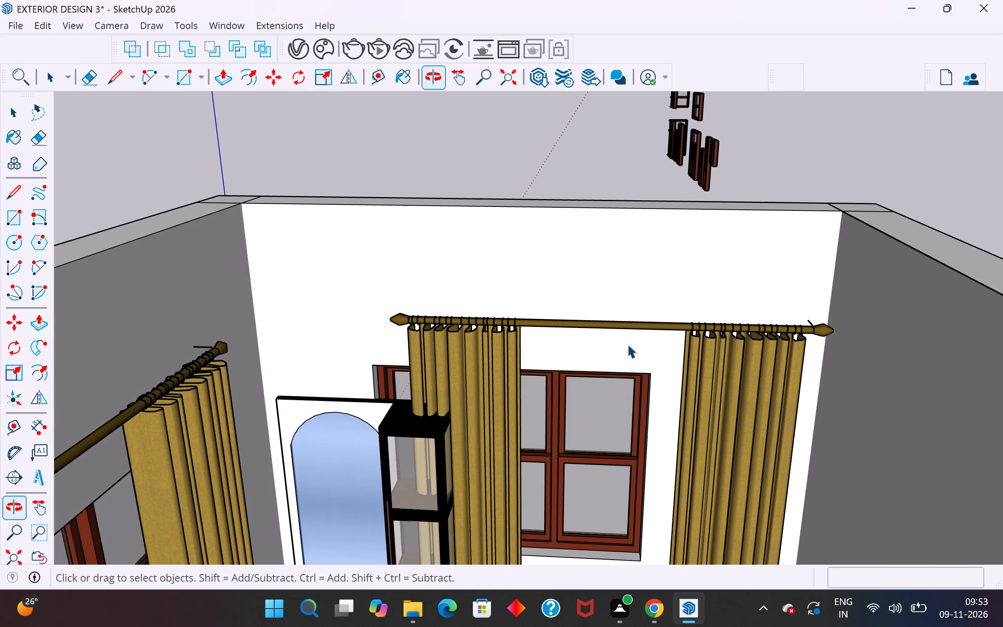
{"action": "scroll", "coordinate": [624, 320], "scroll_direction": "down", "scroll_amount": 4}
{"action": "middle_click_drag", "start_coordinate": [585, 407], "coordinate": [616, 485]}
{"action": "scroll", "coordinate": [626, 431], "scroll_direction": "up", "scroll_amount": 4}
{"action": "middle_click_drag", "start_coordinate": [618, 419], "coordinate": [685, 405]}
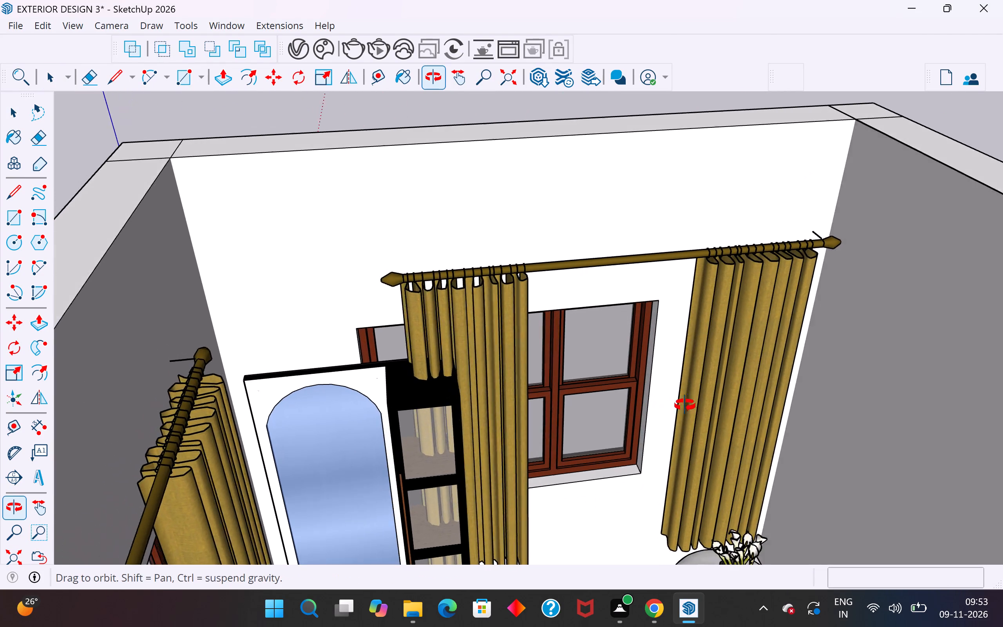
{"action": "middle_click_drag", "start_coordinate": [685, 405], "coordinate": [688, 404]}
{"action": "scroll", "coordinate": [632, 361], "scroll_direction": "up", "scroll_amount": 4}
{"action": "middle_click_drag", "start_coordinate": [645, 338], "coordinate": [690, 287]}
{"action": "scroll", "coordinate": [611, 342], "scroll_direction": "down", "scroll_amount": 5}
{"action": "middle_click_drag", "start_coordinate": [666, 304], "coordinate": [673, 327]}
{"action": "scroll", "coordinate": [620, 410], "scroll_direction": "up", "scroll_amount": 2}
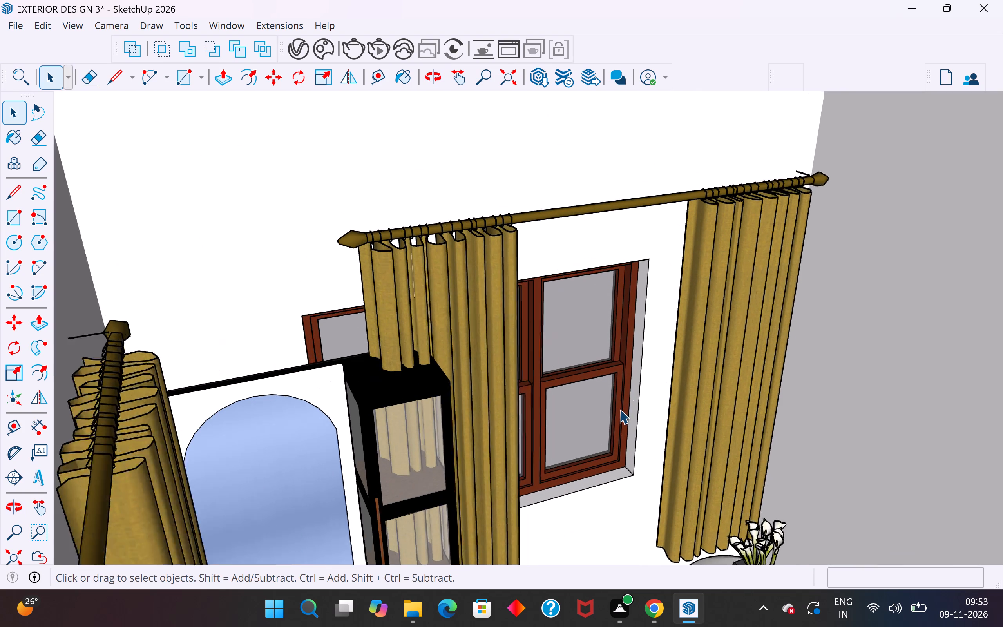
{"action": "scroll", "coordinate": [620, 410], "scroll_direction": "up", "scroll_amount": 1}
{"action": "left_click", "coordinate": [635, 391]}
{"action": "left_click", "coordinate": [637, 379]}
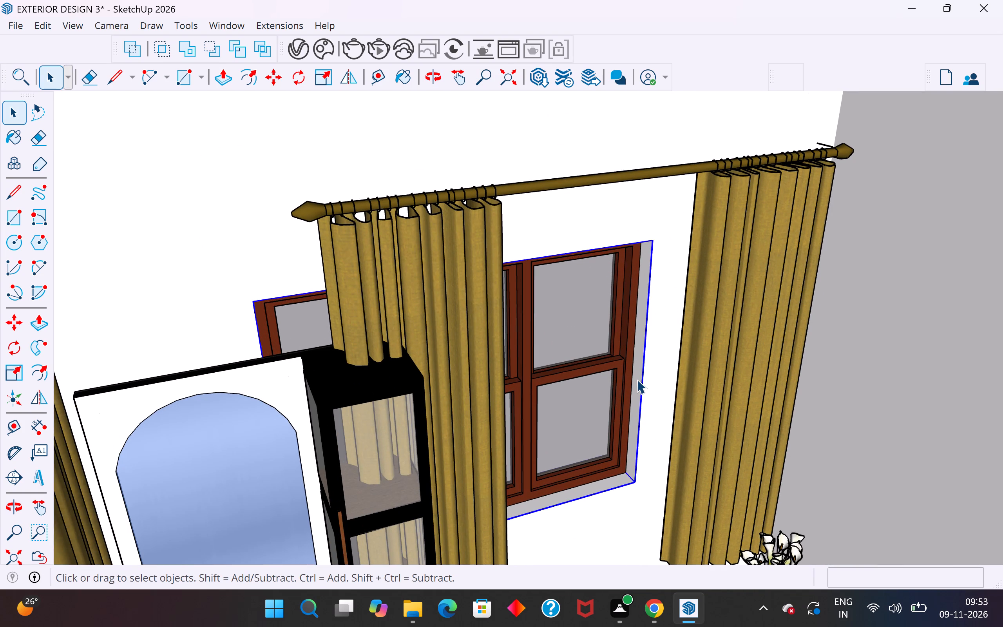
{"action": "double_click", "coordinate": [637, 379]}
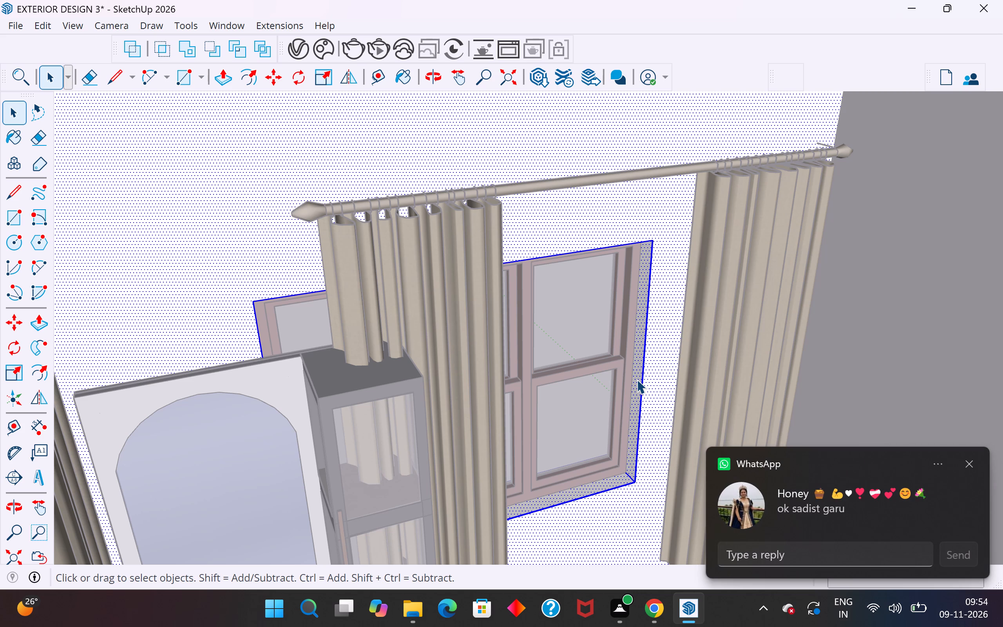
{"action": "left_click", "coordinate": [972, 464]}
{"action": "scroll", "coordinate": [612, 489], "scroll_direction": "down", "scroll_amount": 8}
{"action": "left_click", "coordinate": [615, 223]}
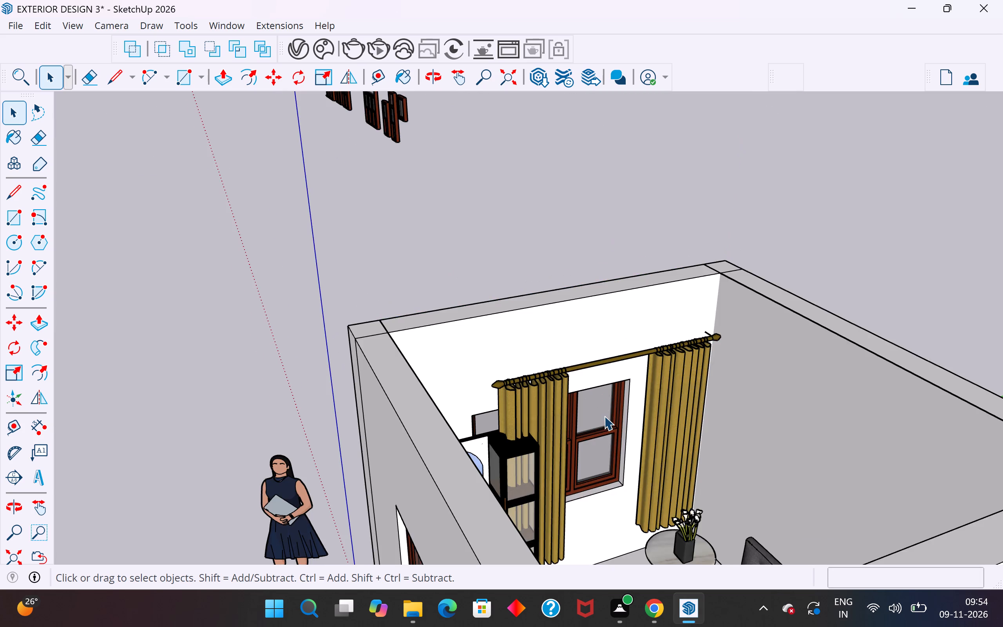
Push/Pull the window opening's jamb face nearest the round table about 7 5/8" outward to widen the opening, then exit the wall group.
{"action": "scroll", "coordinate": [604, 416], "scroll_direction": "up", "scroll_amount": 6}
{"action": "scroll", "coordinate": [629, 444], "scroll_direction": "up", "scroll_amount": 3}
{"action": "scroll", "coordinate": [624, 255], "scroll_direction": "down", "scroll_amount": 4}
{"action": "scroll", "coordinate": [626, 433], "scroll_direction": "up", "scroll_amount": 2}
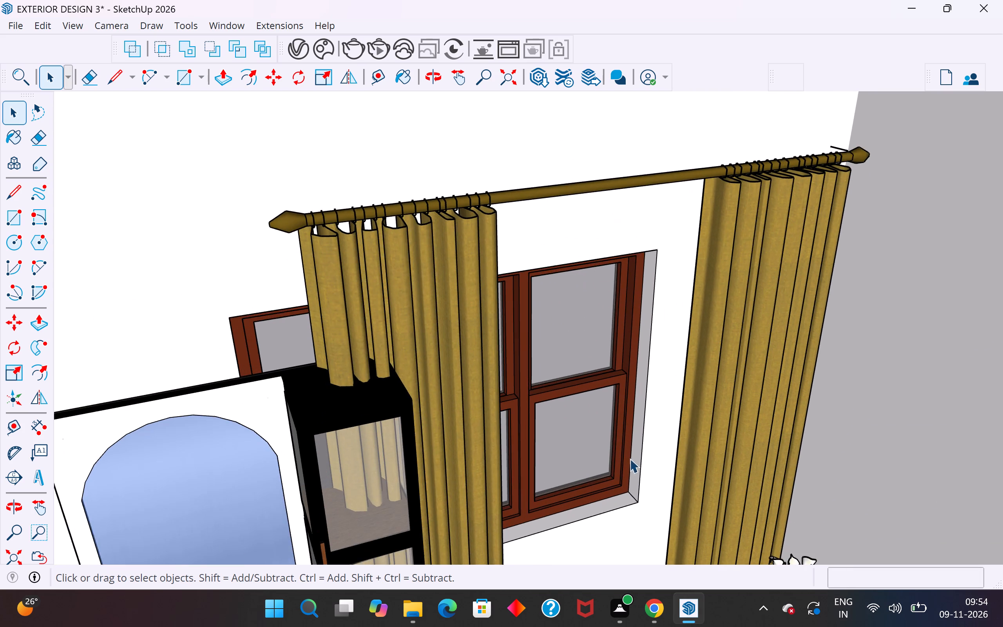
{"action": "scroll", "coordinate": [639, 280], "scroll_direction": "down", "scroll_amount": 3}
{"action": "middle_click_drag", "start_coordinate": [631, 402], "coordinate": [626, 343]}
{"action": "scroll", "coordinate": [624, 418], "scroll_direction": "up", "scroll_amount": 4}
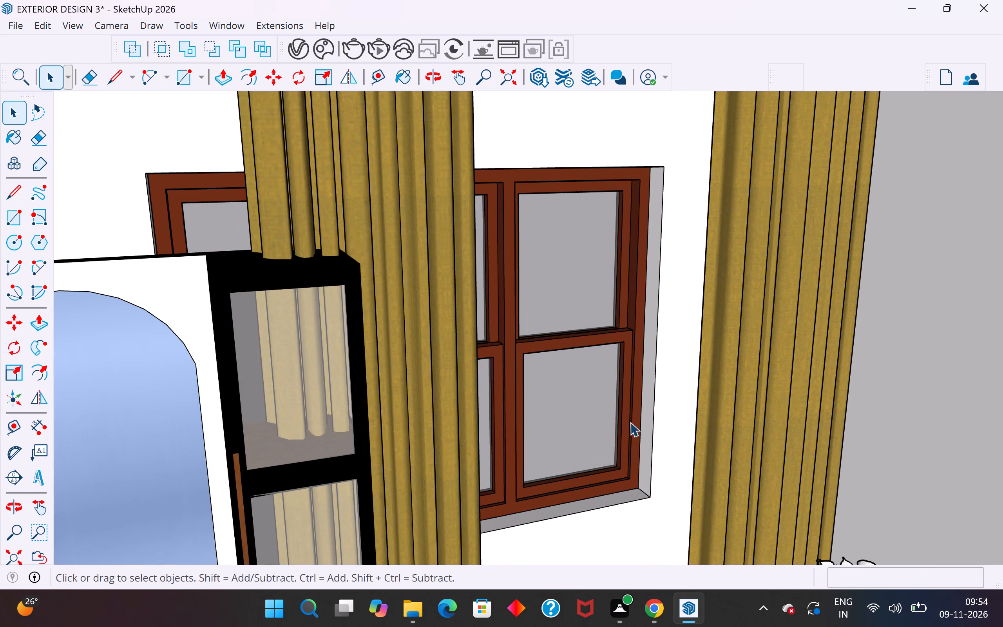
{"action": "double_click", "coordinate": [646, 428]}
{"action": "left_click", "coordinate": [646, 428]}
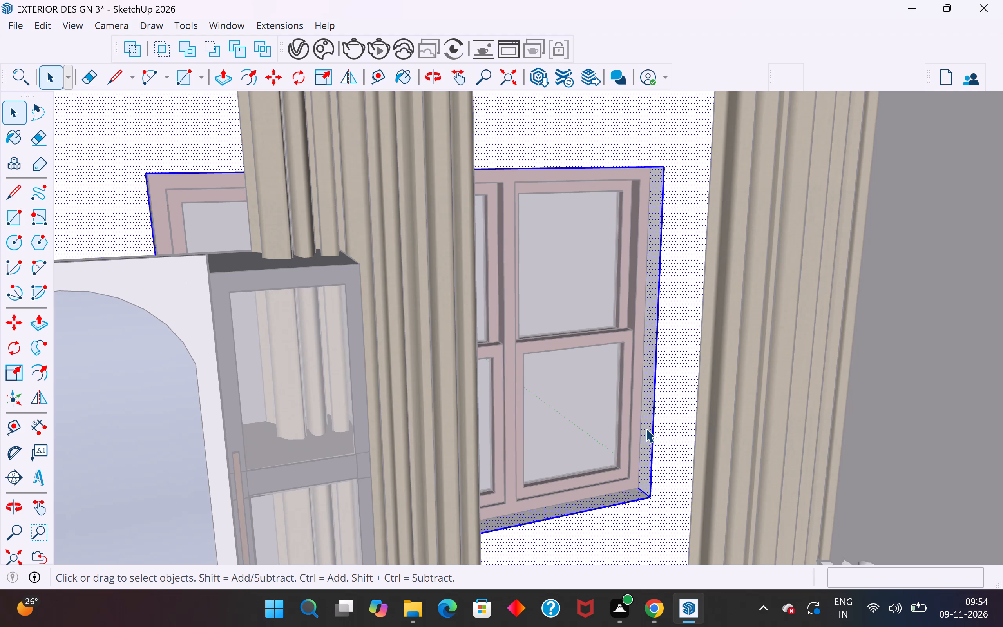
{"action": "left_click", "coordinate": [646, 428]}
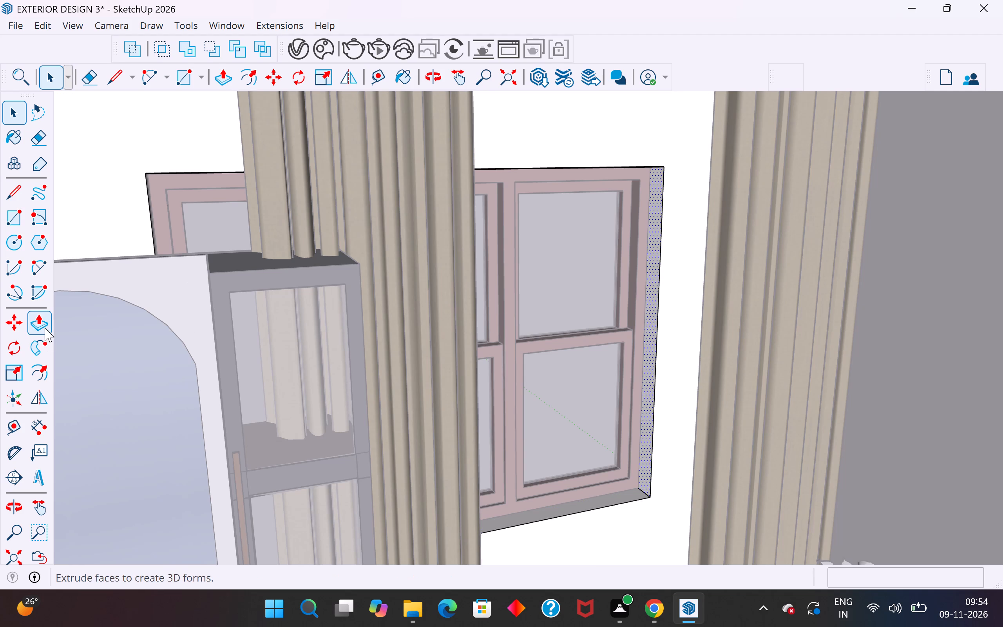
{"action": "left_click", "coordinate": [44, 327]}
{"action": "left_click", "coordinate": [646, 474]}
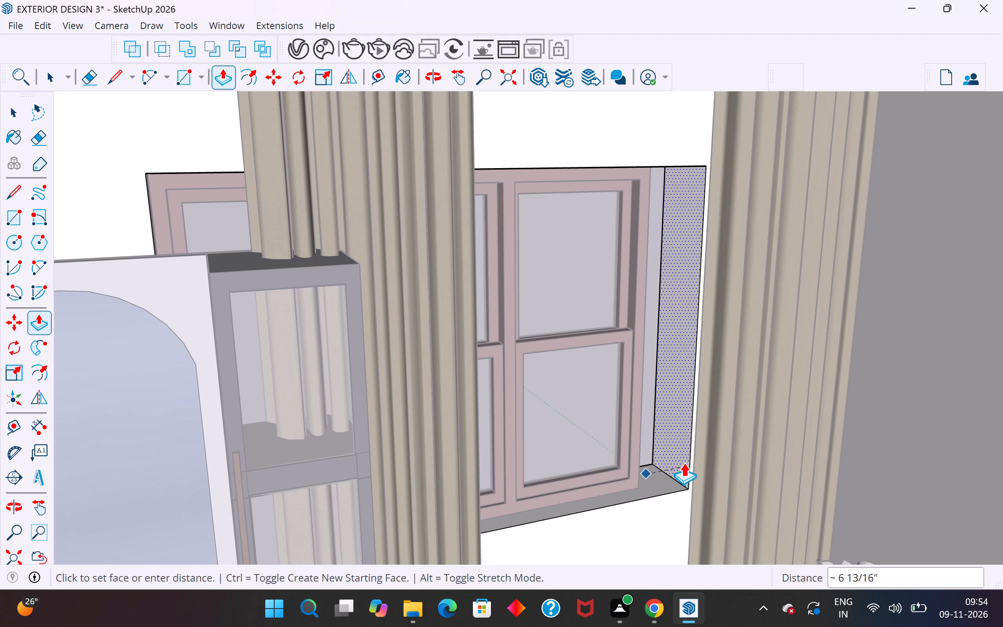
{"action": "left_click", "coordinate": [686, 454]}
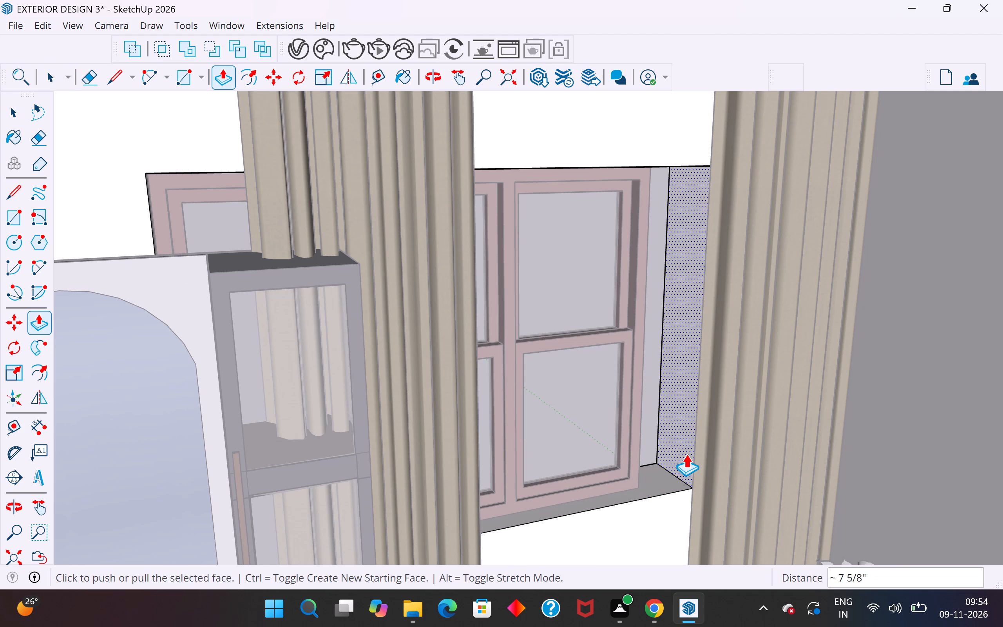
{"action": "left_click", "coordinate": [9, 107]}
{"action": "scroll", "coordinate": [526, 404], "scroll_direction": "down", "scroll_amount": 5}
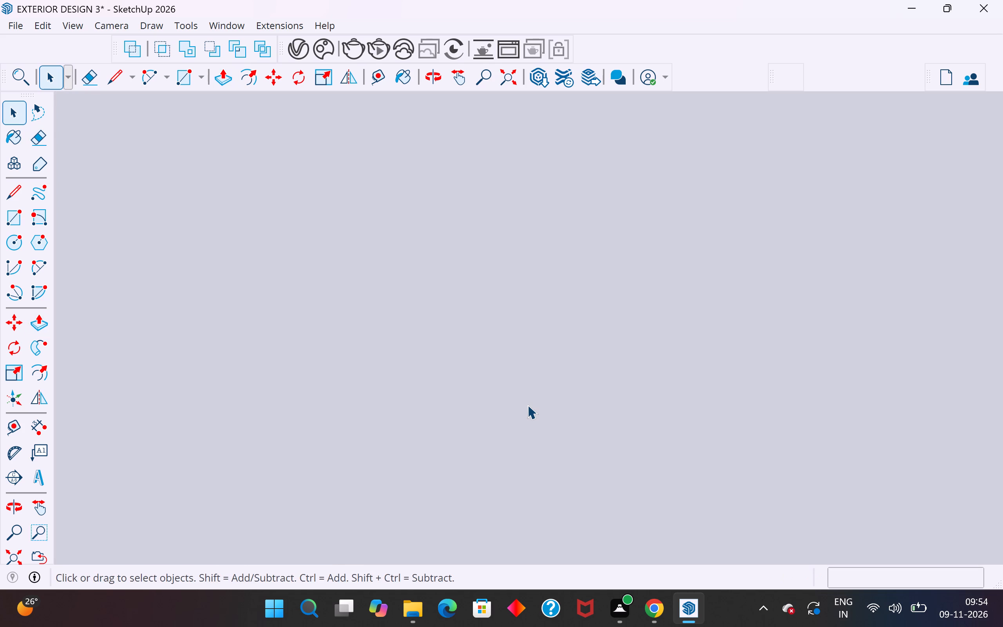
{"action": "scroll", "coordinate": [527, 405], "scroll_direction": "down", "scroll_amount": 5}
{"action": "left_click", "coordinate": [16, 551]}
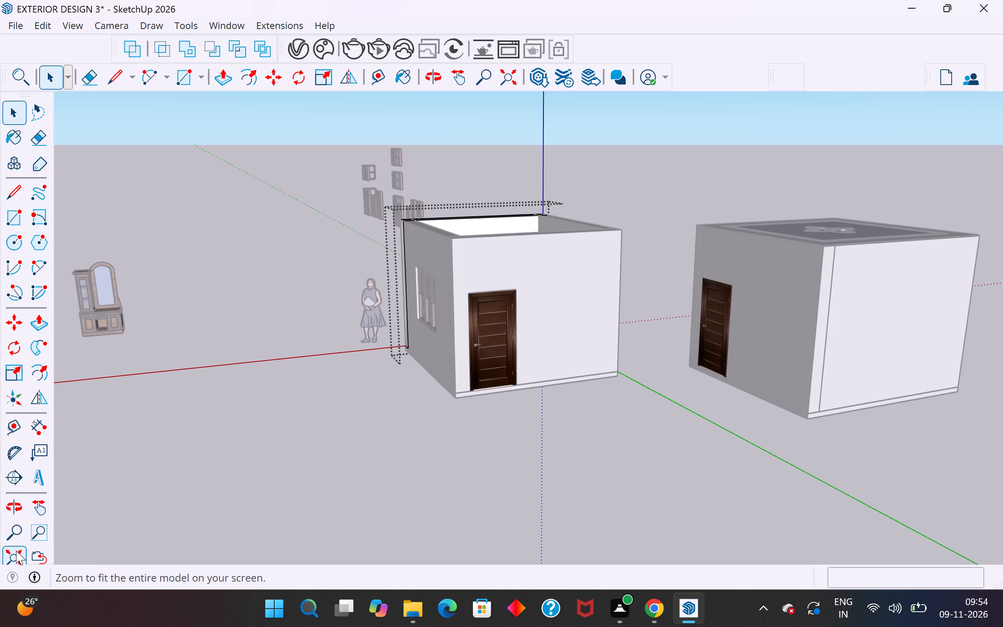
{"action": "left_click", "coordinate": [650, 453]}
Move the three-panel window along the wall into the widened side of its opening, toward the round table, then clear the selection.
{"action": "scroll", "coordinate": [532, 185], "scroll_direction": "up", "scroll_amount": 5}
{"action": "middle_click_drag", "start_coordinate": [548, 283], "coordinate": [504, 332]}
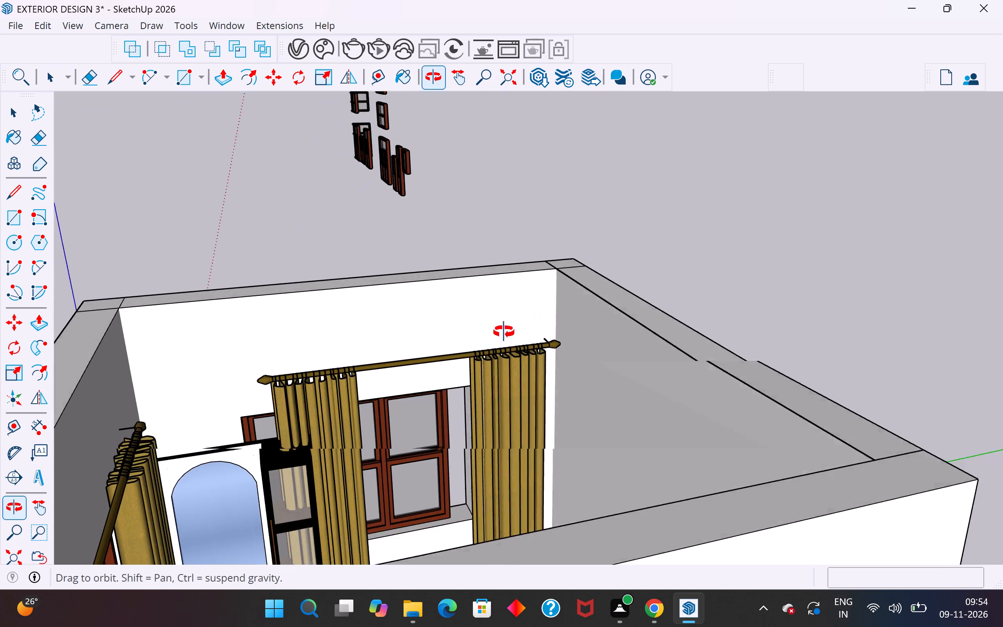
{"action": "middle_click_drag", "start_coordinate": [504, 332], "coordinate": [473, 353]}
{"action": "left_click", "coordinate": [451, 423]}
{"action": "scroll", "coordinate": [440, 471], "scroll_direction": "up", "scroll_amount": 4}
{"action": "middle_click_drag", "start_coordinate": [451, 475], "coordinate": [508, 487]}
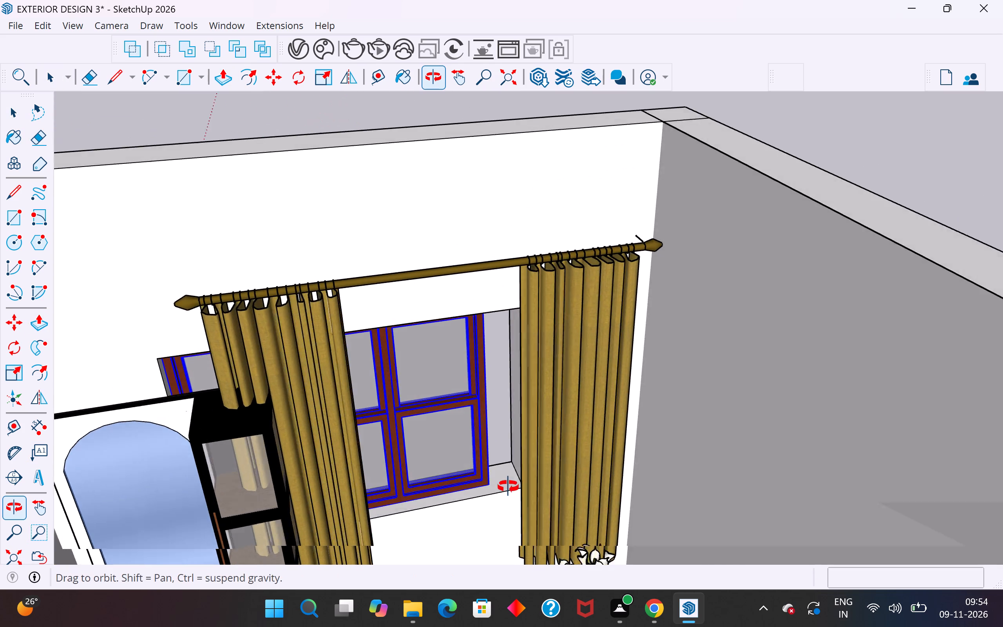
{"action": "middle_click_drag", "start_coordinate": [508, 487], "coordinate": [568, 472]}
{"action": "scroll", "coordinate": [449, 495], "scroll_direction": "up", "scroll_amount": 5}
{"action": "scroll", "coordinate": [527, 509], "scroll_direction": "up", "scroll_amount": 3}
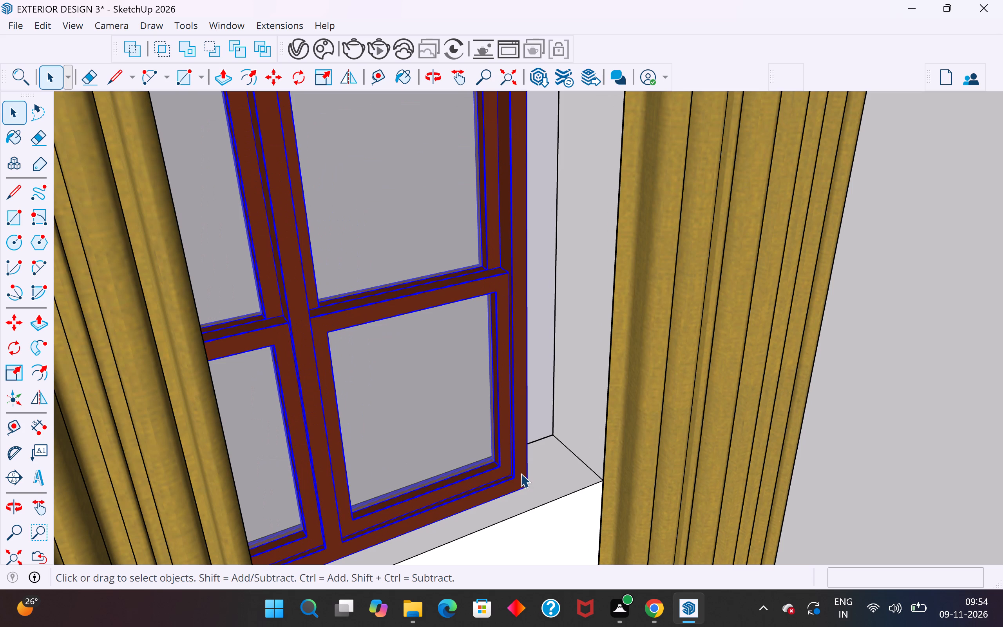
{"action": "left_click", "coordinate": [521, 473]}
{"action": "key", "text": "m"}
{"action": "left_click", "coordinate": [525, 488]}
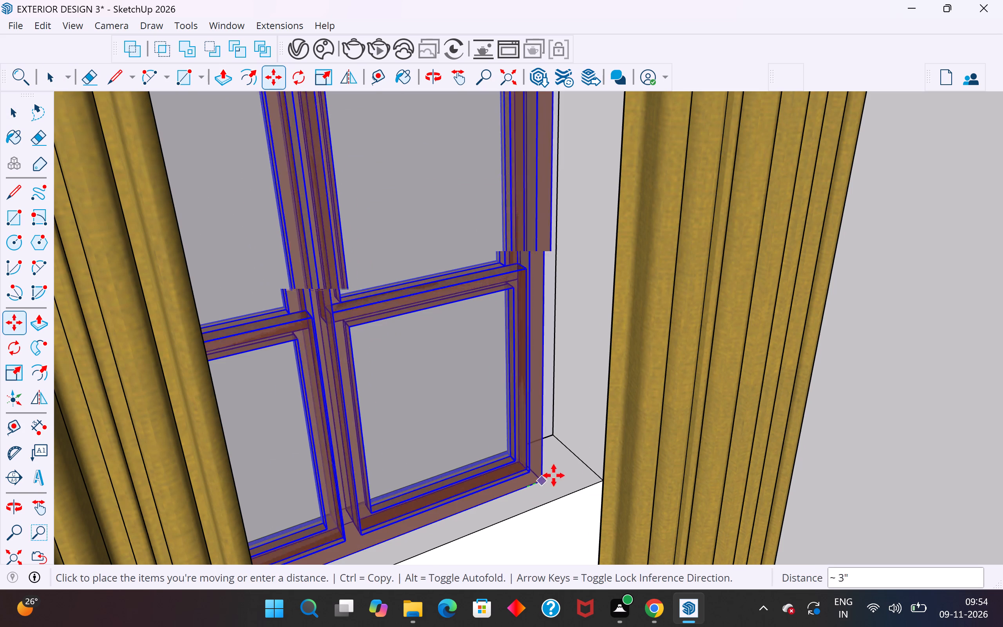
{"action": "left_click", "coordinate": [585, 467]}
{"action": "scroll", "coordinate": [572, 497], "scroll_direction": "down", "scroll_amount": 13}
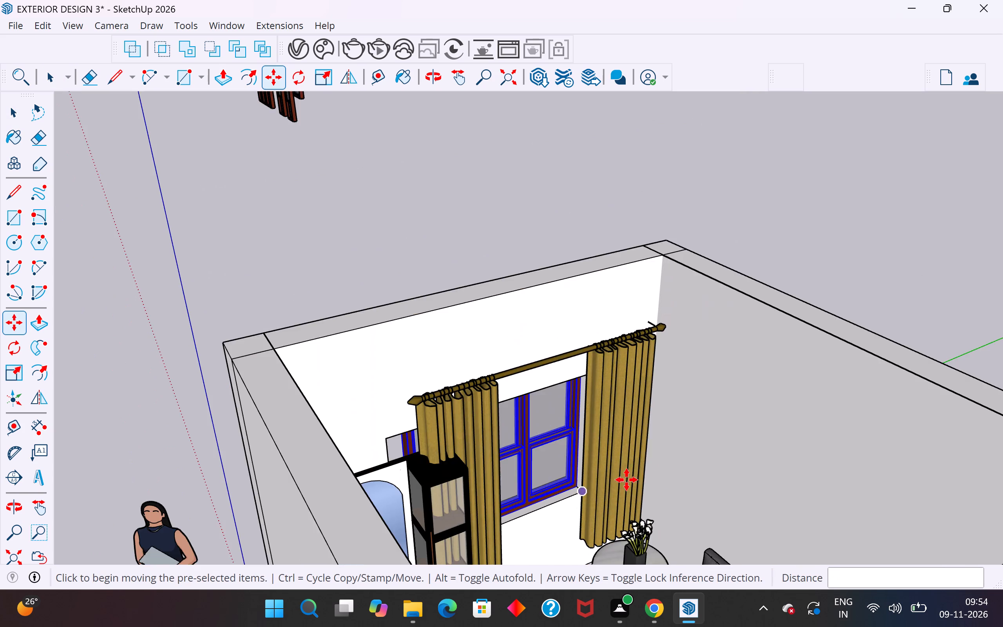
{"action": "middle_click_drag", "start_coordinate": [663, 479], "coordinate": [137, 539]}
{"action": "middle_click_drag", "start_coordinate": [788, 373], "coordinate": [433, 357]}
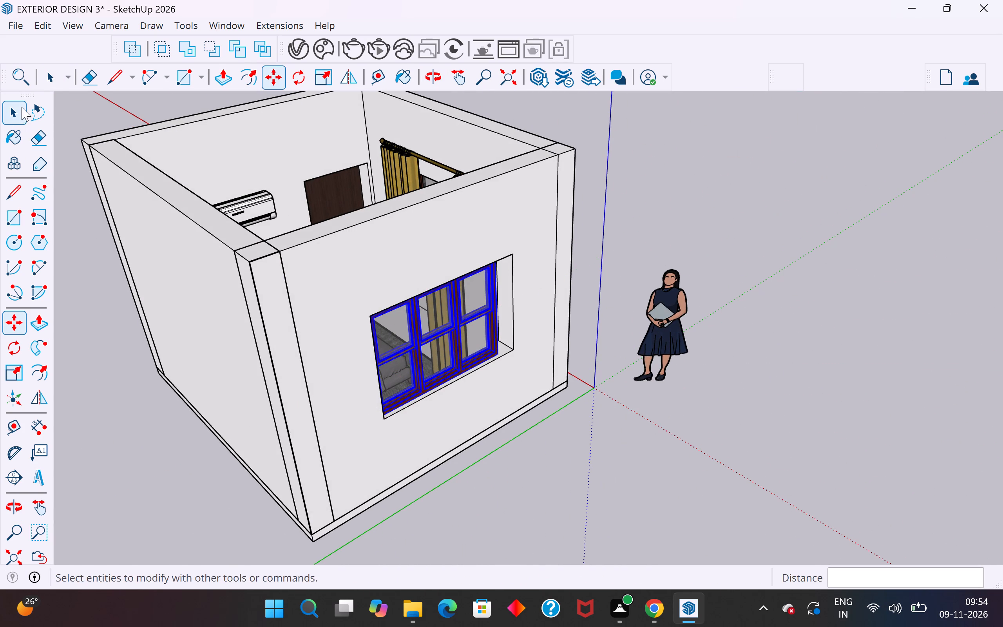
{"action": "left_click", "coordinate": [22, 107]}
{"action": "left_click", "coordinate": [101, 120]}
Push/Pull the opposite jamb face about 7 5/8" inward to close the gap beside the moved window, then exit the wall group.
{"action": "scroll", "coordinate": [412, 323], "scroll_direction": "up", "scroll_amount": 6}
{"action": "middle_click_drag", "start_coordinate": [509, 303], "coordinate": [488, 222]}
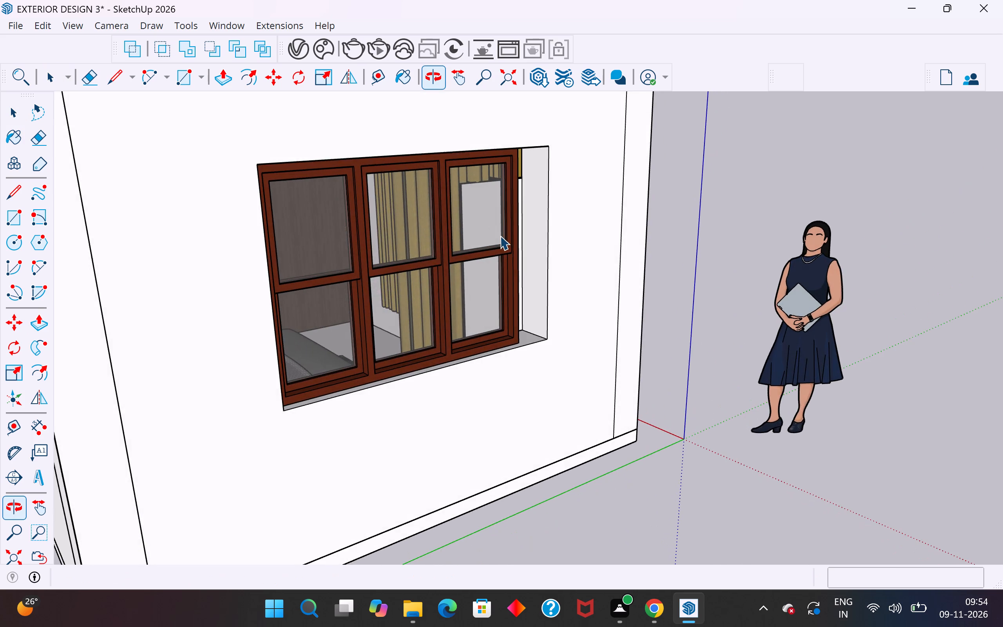
{"action": "scroll", "coordinate": [500, 236], "scroll_direction": "up", "scroll_amount": 3}
{"action": "left_click", "coordinate": [540, 232]}
{"action": "double_click", "coordinate": [549, 240]}
{"action": "left_click", "coordinate": [548, 257]}
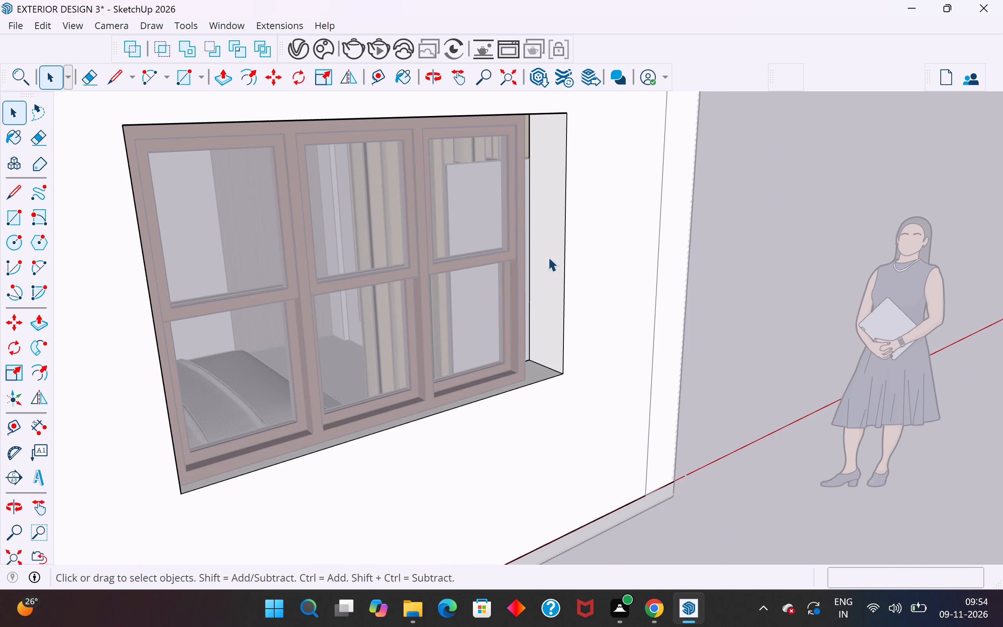
{"action": "left_click", "coordinate": [43, 327]}
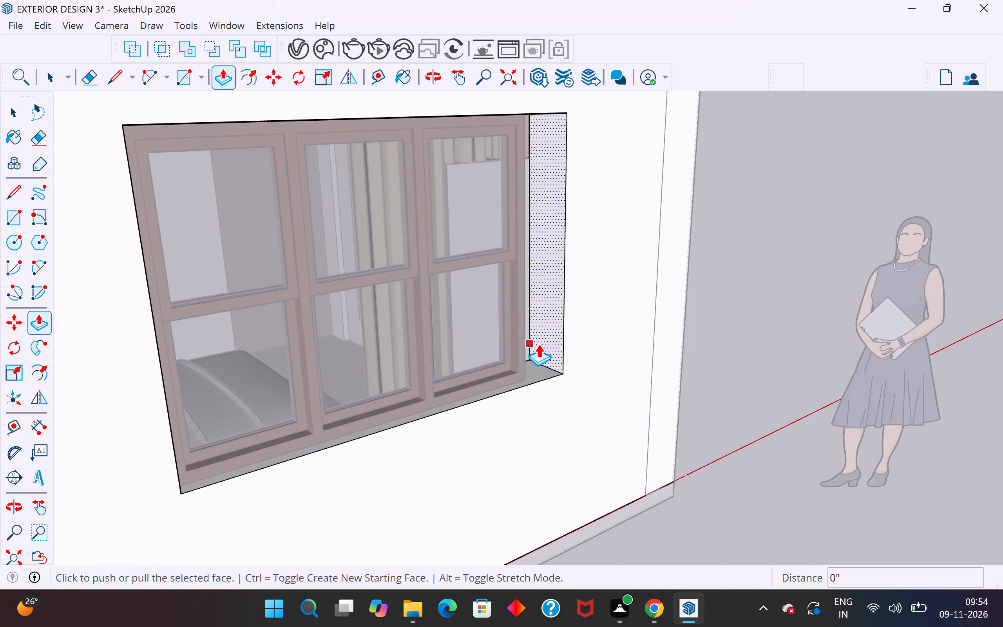
{"action": "left_click", "coordinate": [541, 343]}
{"action": "left_click", "coordinate": [526, 353]}
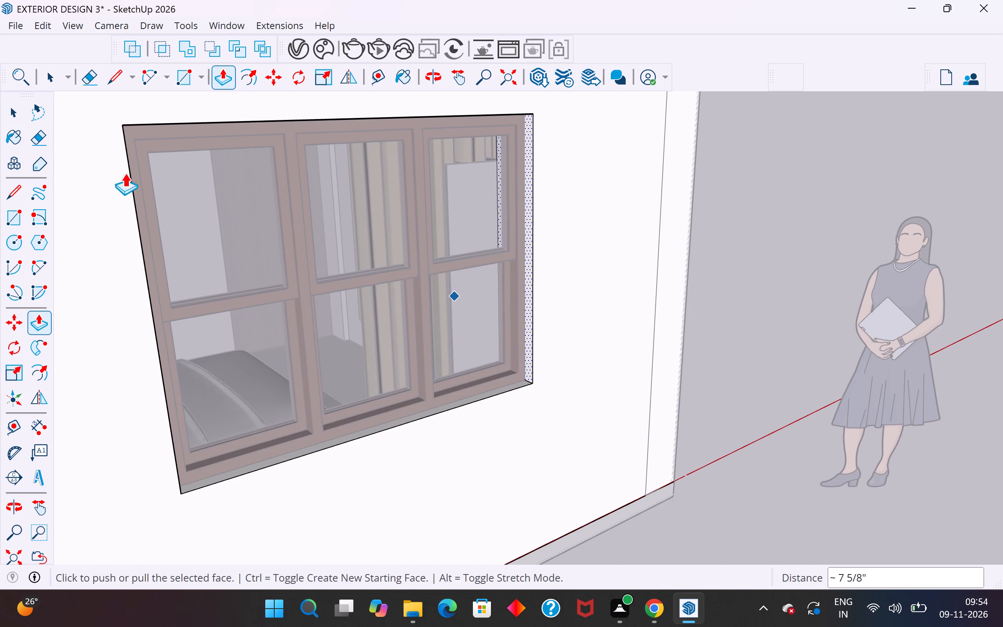
{"action": "left_click", "coordinate": [11, 105]}
{"action": "left_click", "coordinate": [780, 285]}
{"action": "scroll", "coordinate": [604, 324], "scroll_direction": "down", "scroll_amount": 5}
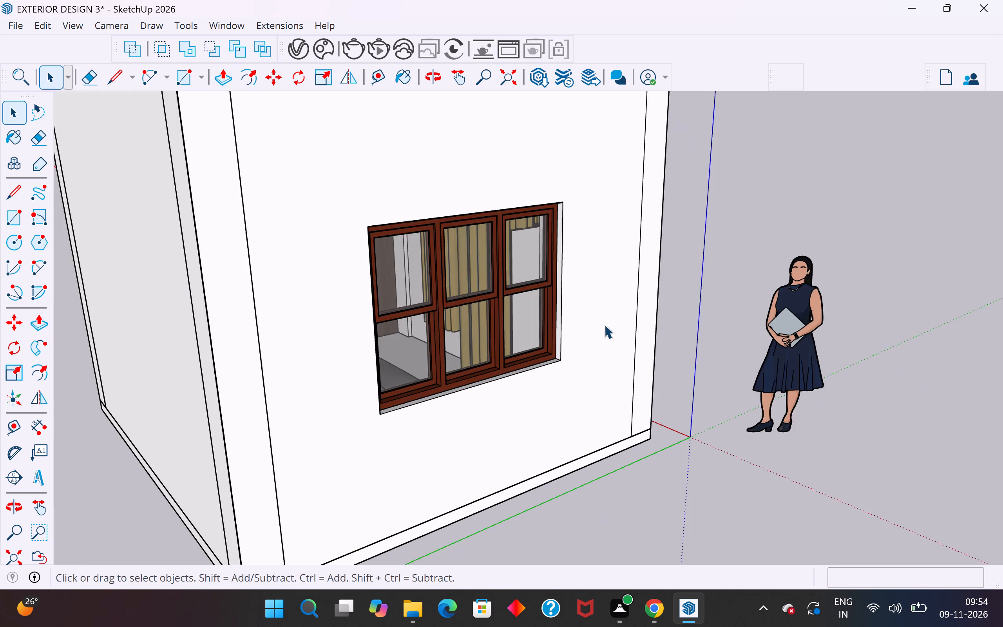
Hide the curtain set in front of the moved window, between the dressing mirror unit and the round table.
{"action": "scroll", "coordinate": [485, 382], "scroll_direction": "down", "scroll_amount": 11}
{"action": "middle_click_drag", "start_coordinate": [386, 412], "coordinate": [991, 498]}
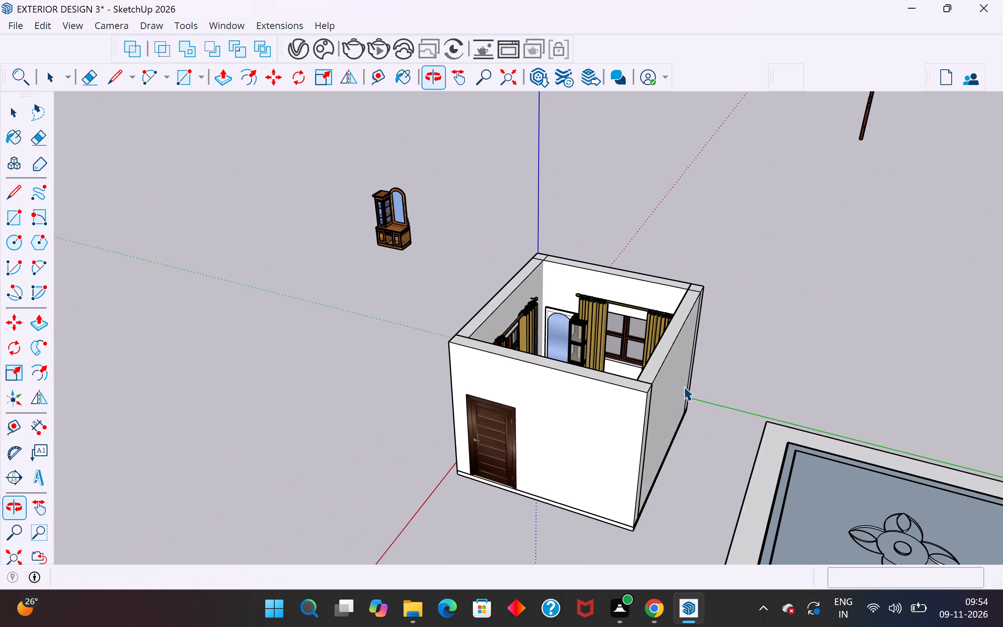
{"action": "scroll", "coordinate": [566, 326], "scroll_direction": "up", "scroll_amount": 4}
{"action": "middle_click_drag", "start_coordinate": [635, 355], "coordinate": [833, 381]}
{"action": "scroll", "coordinate": [646, 303], "scroll_direction": "up", "scroll_amount": 5}
{"action": "middle_click_drag", "start_coordinate": [576, 347], "coordinate": [476, 344]}
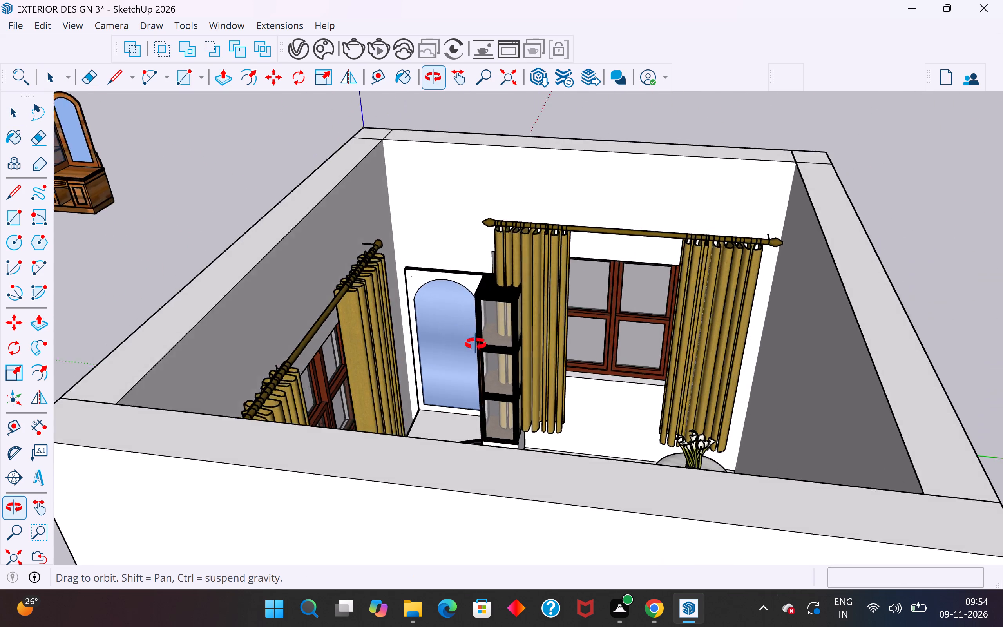
{"action": "middle_click_drag", "start_coordinate": [476, 344], "coordinate": [574, 370]}
{"action": "scroll", "coordinate": [602, 265], "scroll_direction": "up", "scroll_amount": 3}
{"action": "left_click", "coordinate": [522, 230]}
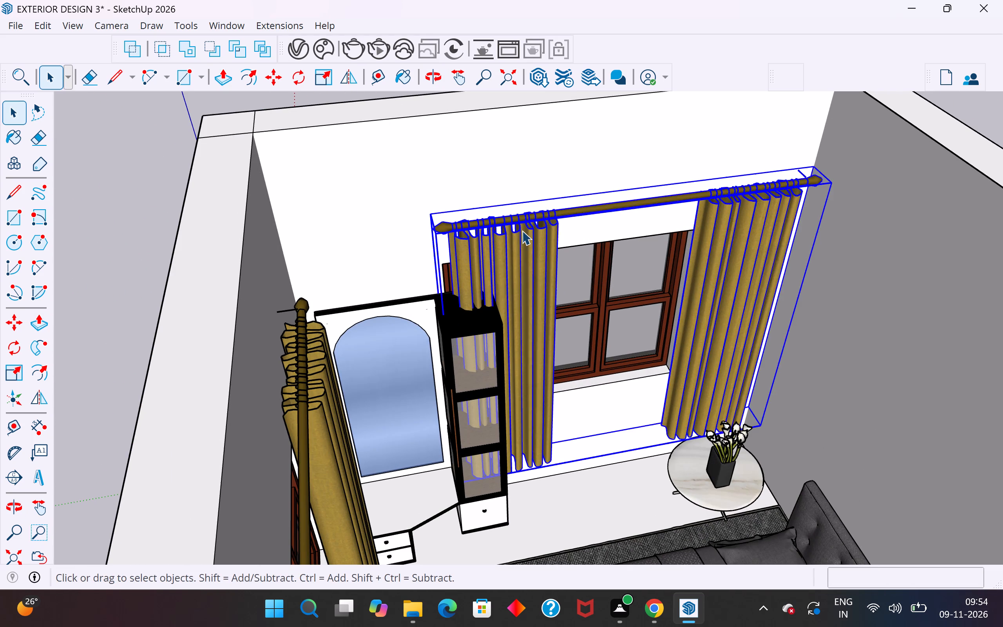
{"action": "right_click", "coordinate": [522, 230]}
{"action": "left_click", "coordinate": [564, 51]}
Push/Pull the window opening's jamb face nearest the round table about 1' 3 1/2" outward, then exit the wall group.
{"action": "middle_click_drag", "start_coordinate": [728, 334], "coordinate": [639, 284]}
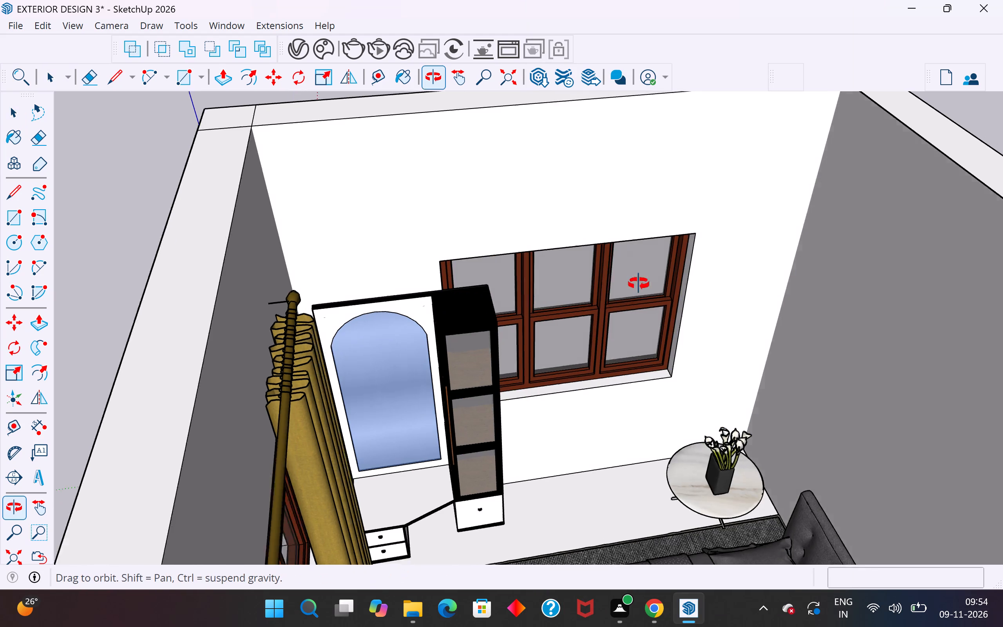
{"action": "middle_click_drag", "start_coordinate": [639, 284], "coordinate": [716, 278]}
{"action": "middle_click_drag", "start_coordinate": [609, 317], "coordinate": [560, 320]}
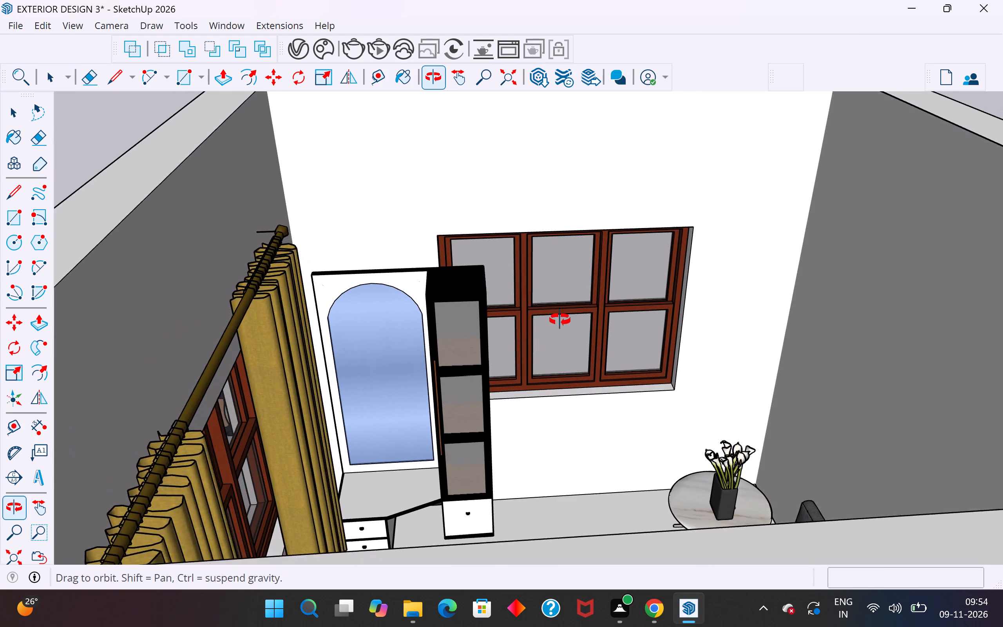
{"action": "middle_click_drag", "start_coordinate": [560, 320], "coordinate": [554, 328]}
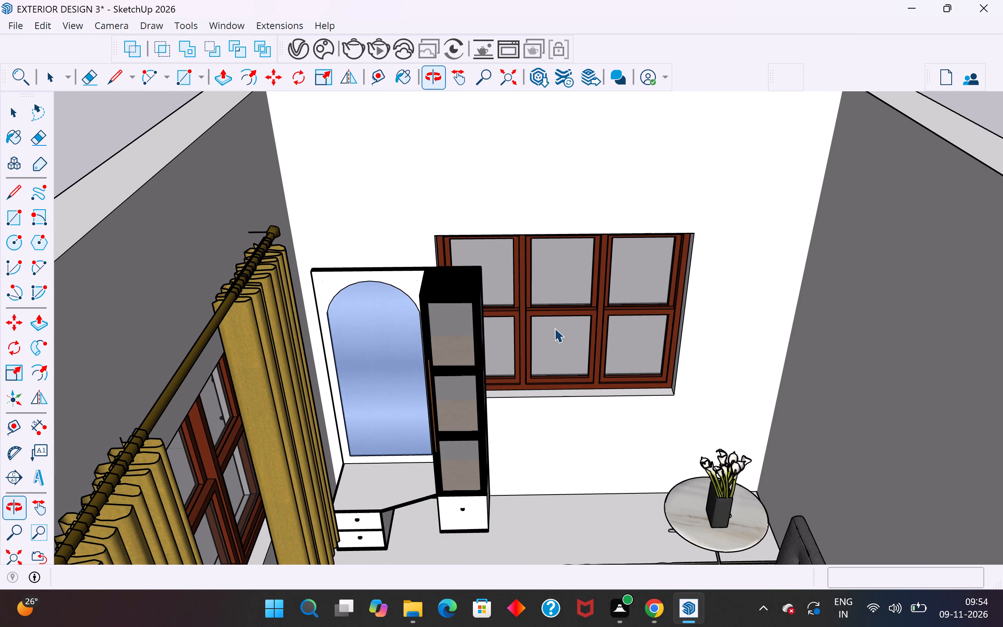
{"action": "scroll", "coordinate": [644, 334], "scroll_direction": "up", "scroll_amount": 5}
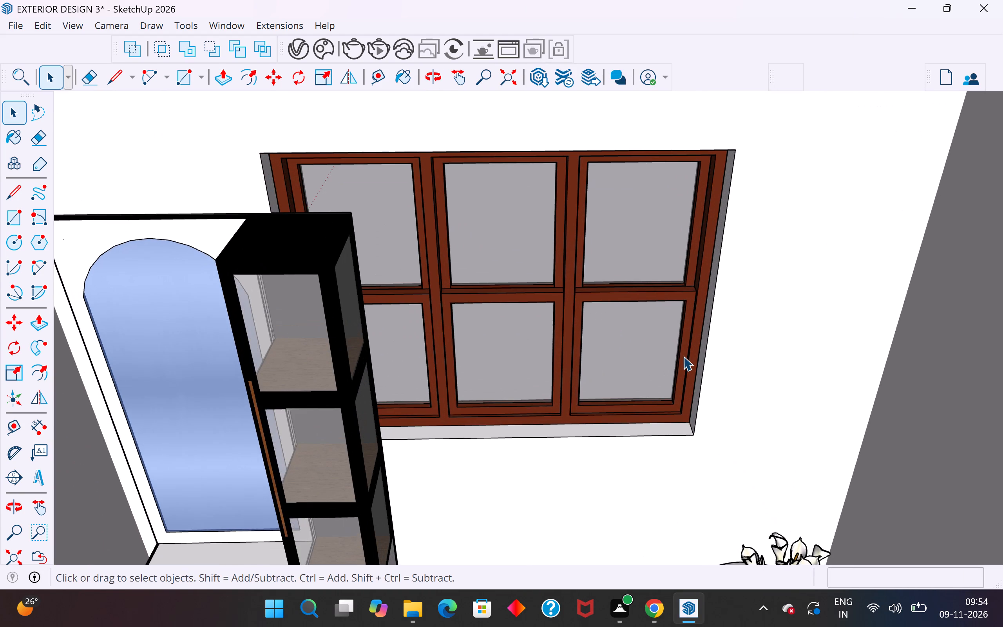
{"action": "middle_click_drag", "start_coordinate": [687, 357], "coordinate": [745, 337]}
{"action": "scroll", "coordinate": [696, 334], "scroll_direction": "up", "scroll_amount": 5}
{"action": "left_click", "coordinate": [724, 335]}
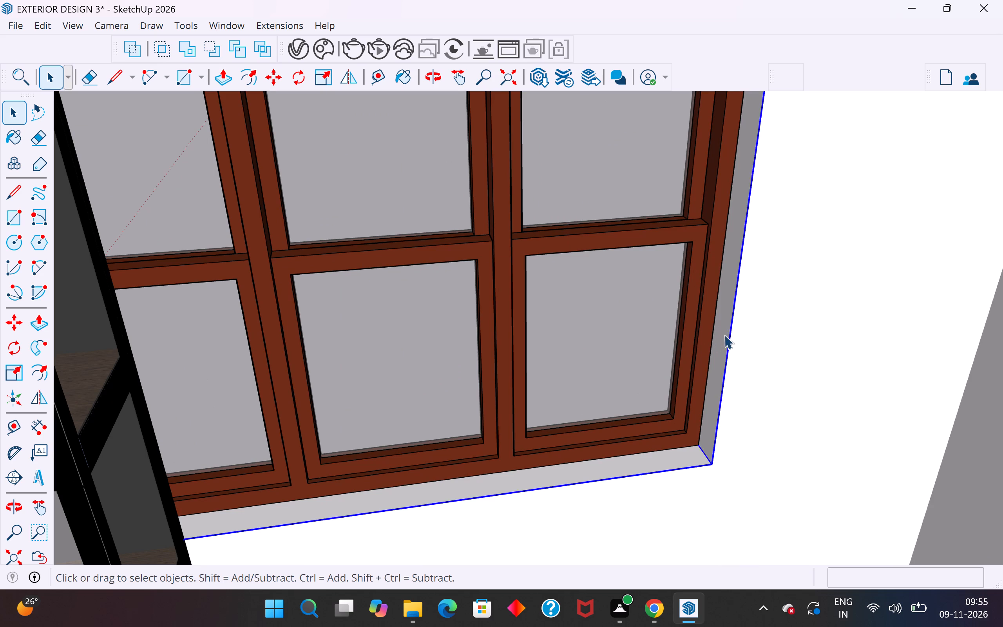
{"action": "double_click", "coordinate": [724, 321]}
{"action": "left_click", "coordinate": [724, 321]}
{"action": "left_click", "coordinate": [722, 305]}
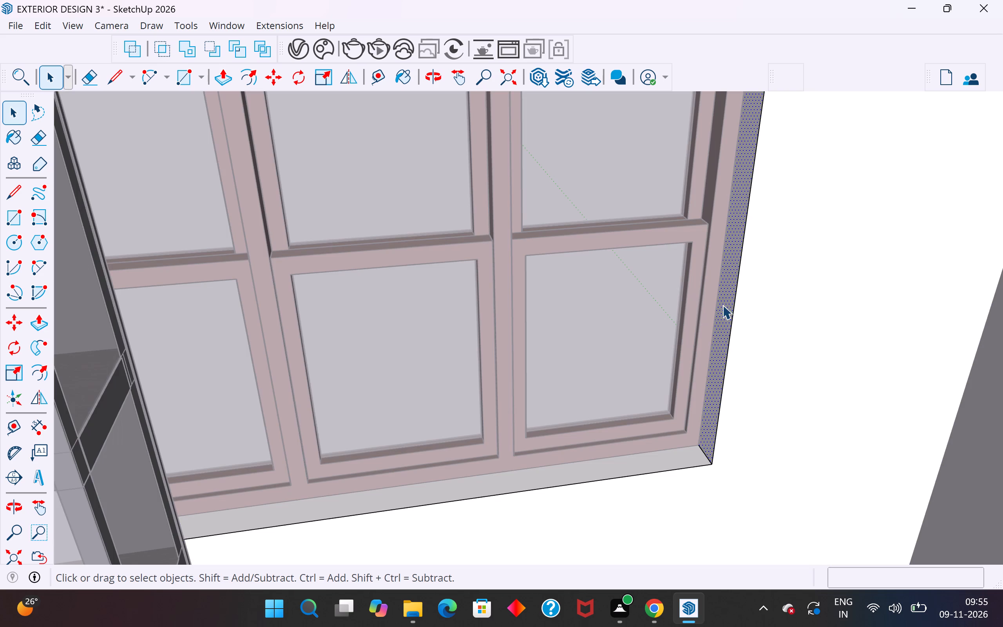
{"action": "left_click", "coordinate": [36, 321]}
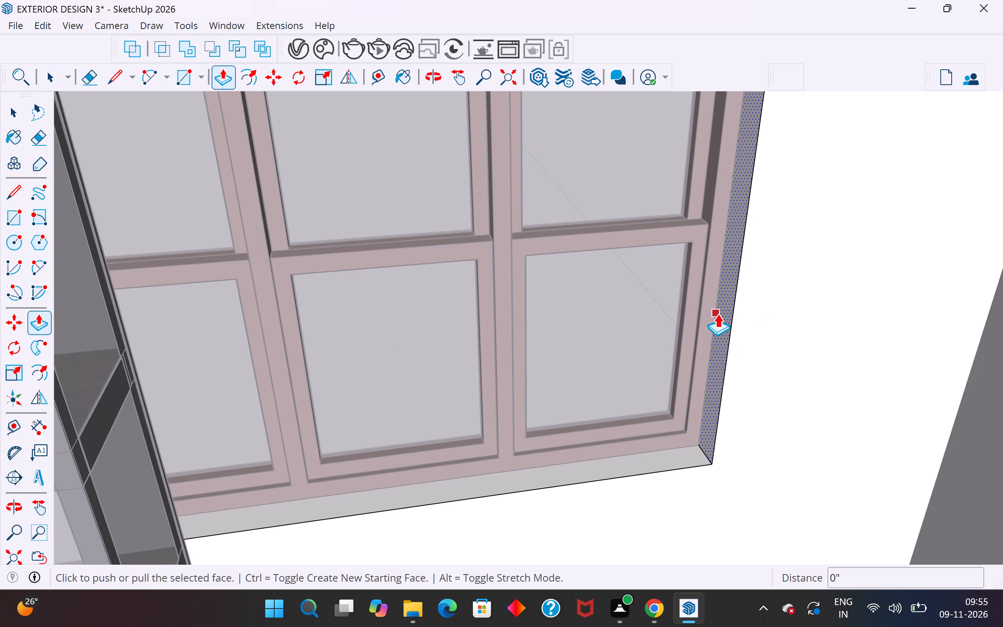
{"action": "left_click", "coordinate": [724, 314]}
{"action": "left_click", "coordinate": [869, 304]}
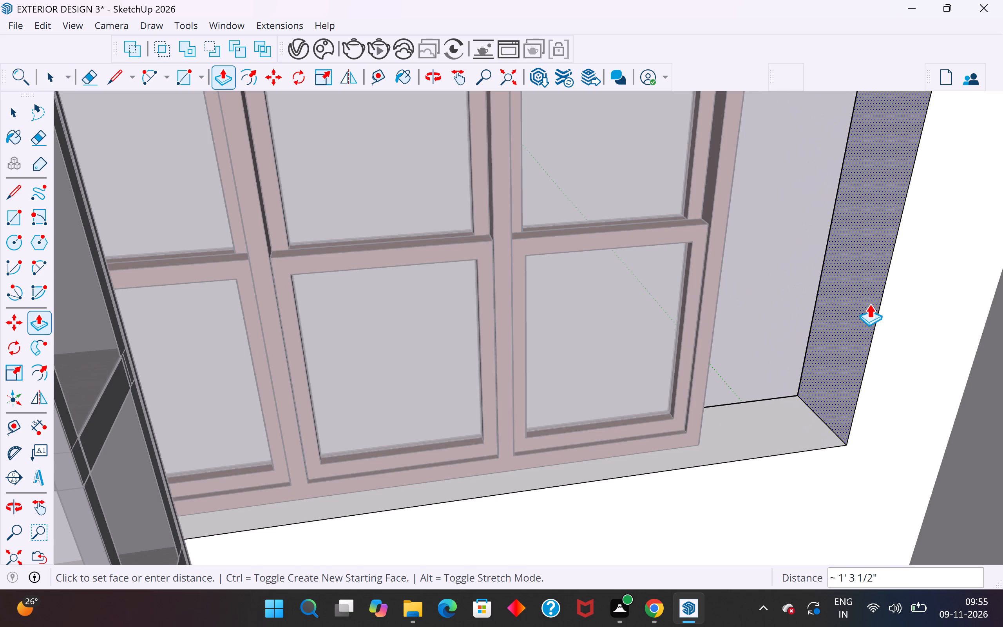
{"action": "left_click", "coordinate": [13, 112]}
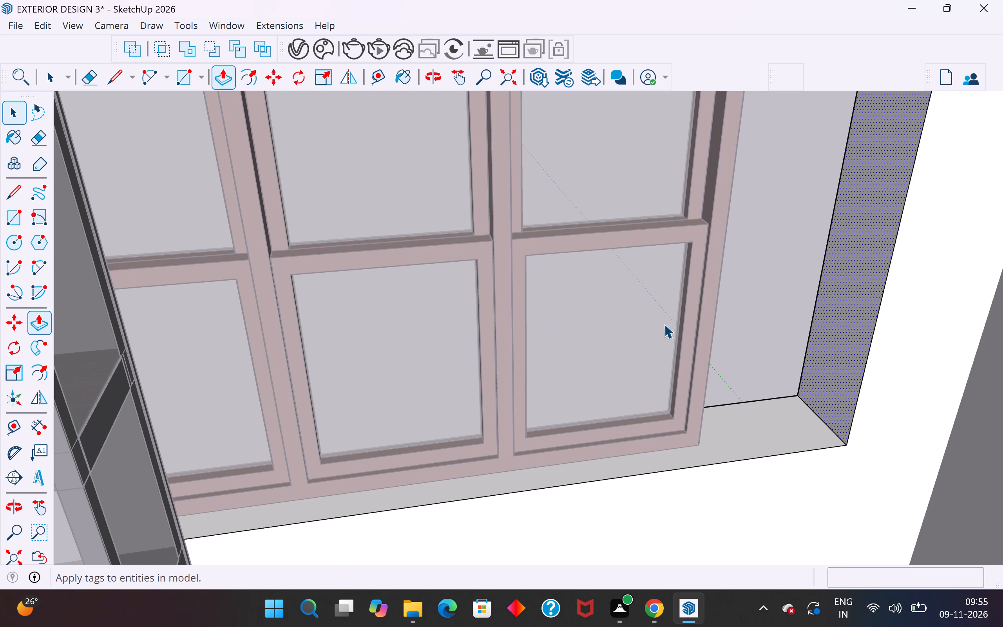
{"action": "left_click", "coordinate": [769, 323]}
{"action": "left_click", "coordinate": [692, 390]}
{"action": "left_click", "coordinate": [771, 344]}
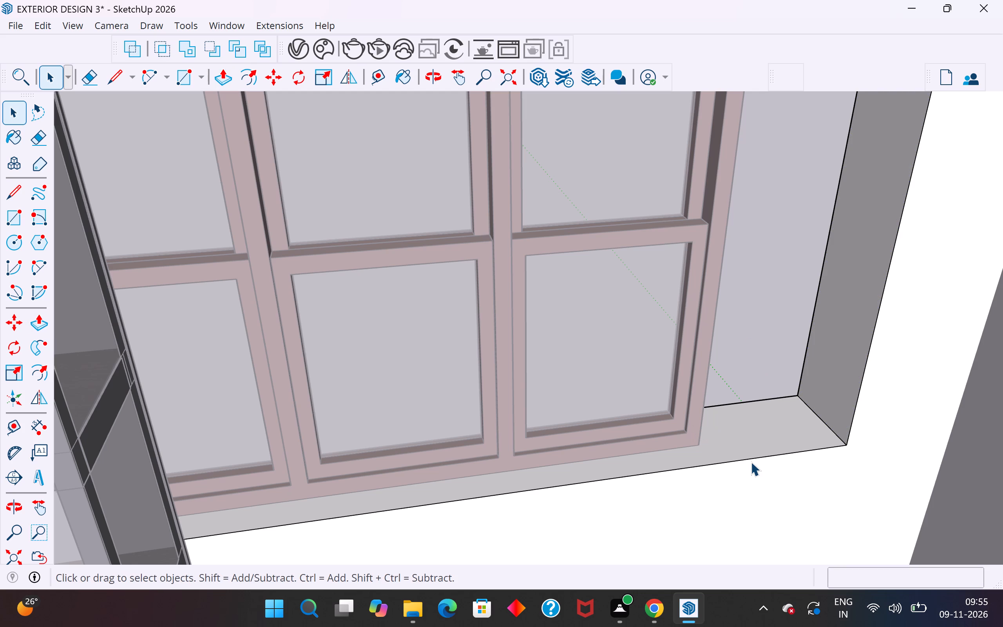
{"action": "scroll", "coordinate": [748, 464], "scroll_direction": "down", "scroll_amount": 15}
{"action": "left_click", "coordinate": [786, 159]}
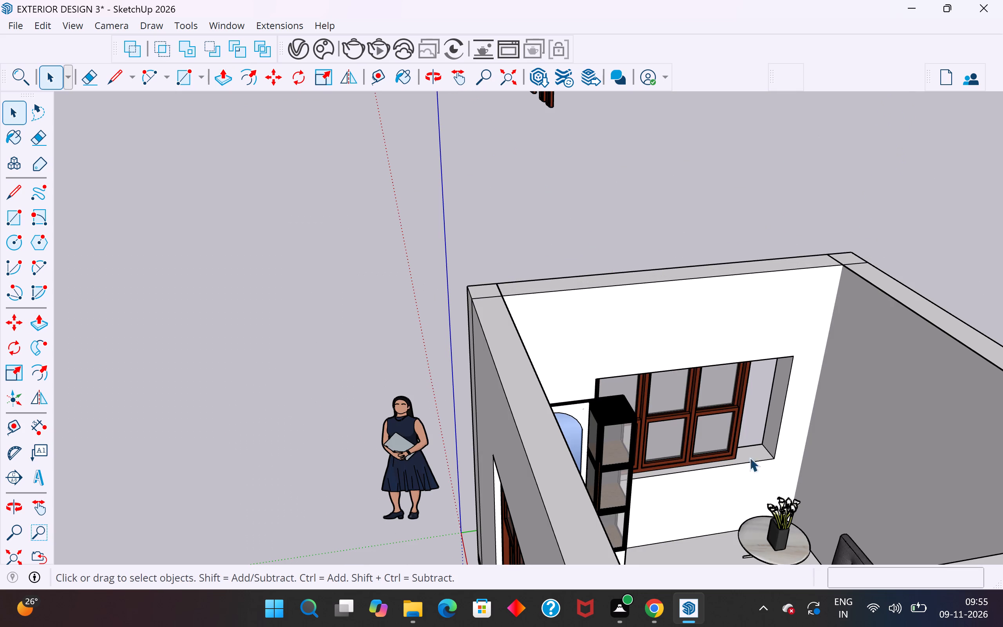
Move the three-panel window about 1' 3 1/2" along the wall toward the round table, against the widened opening's jamb, then clear the selection.
{"action": "left_click", "coordinate": [719, 444]}
{"action": "scroll", "coordinate": [751, 479], "scroll_direction": "up", "scroll_amount": 8}
{"action": "key", "text": "m"}
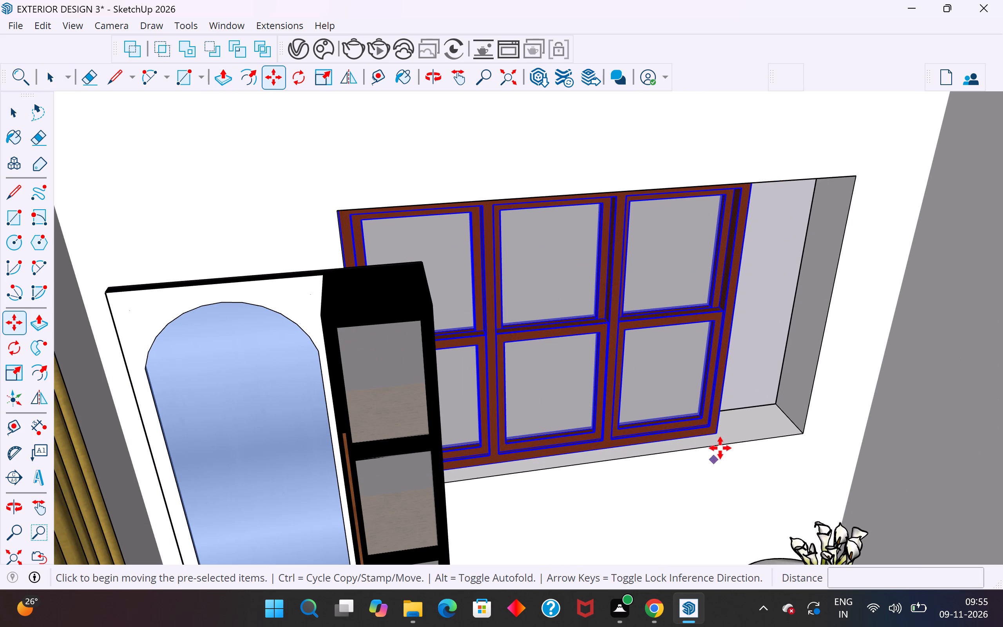
{"action": "left_click", "coordinate": [721, 441]}
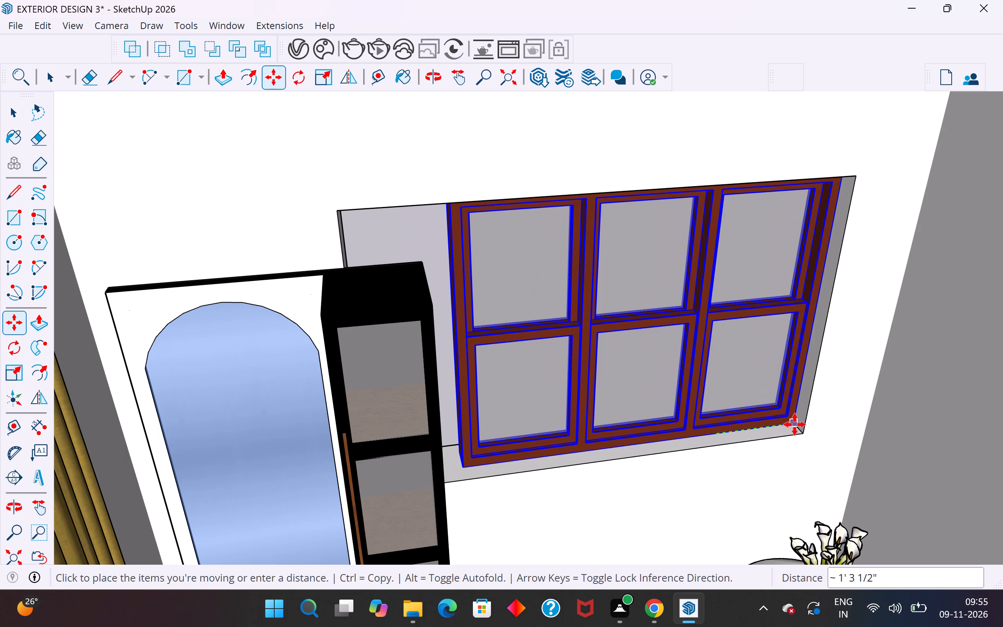
{"action": "left_click", "coordinate": [796, 424]}
{"action": "scroll", "coordinate": [844, 464], "scroll_direction": "down", "scroll_amount": 4}
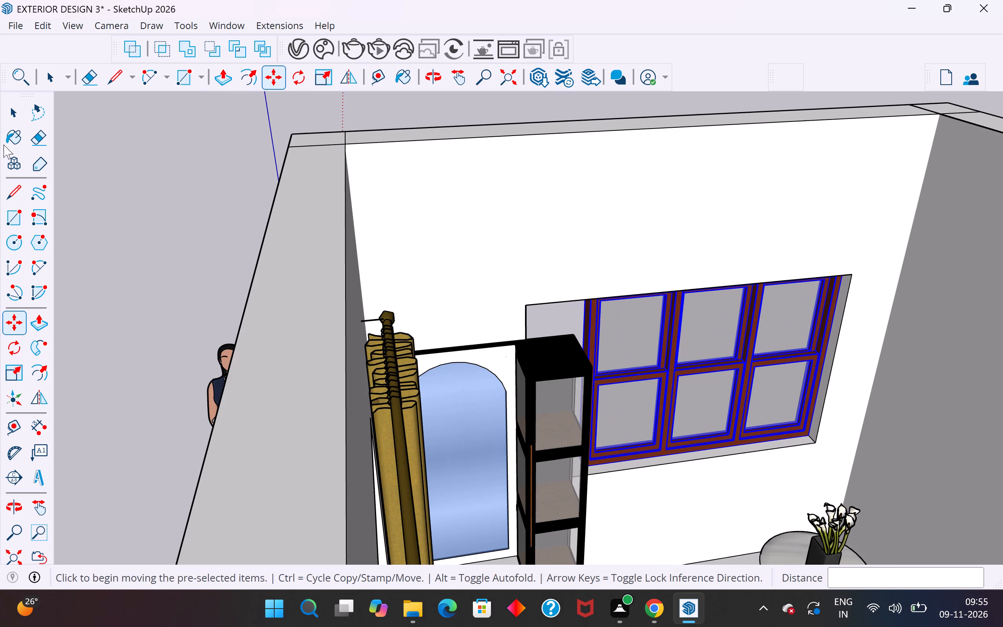
{"action": "left_click", "coordinate": [10, 121]}
{"action": "left_click", "coordinate": [91, 238]}
Push/Pull the jamb face on the dressing mirror side about 1' 3 1/2" inward to meet the moved window, then exit the wall group.
{"action": "middle_click_drag", "start_coordinate": [701, 326], "coordinate": [462, 260]}
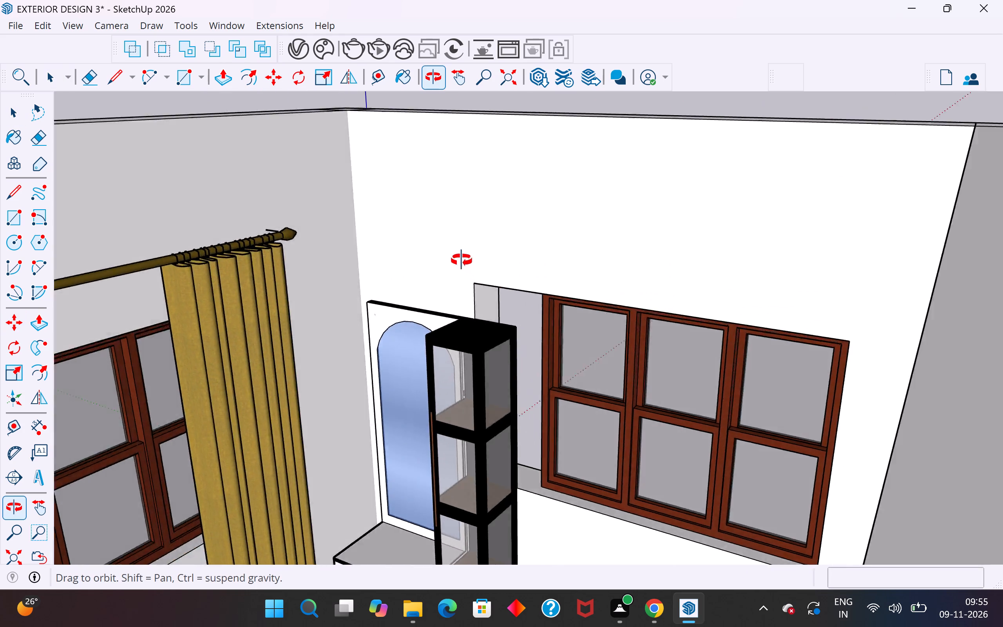
{"action": "middle_click_drag", "start_coordinate": [462, 260], "coordinate": [462, 258]}
{"action": "middle_click_drag", "start_coordinate": [577, 383], "coordinate": [645, 424]}
{"action": "scroll", "coordinate": [669, 410], "scroll_direction": "down", "scroll_amount": 12}
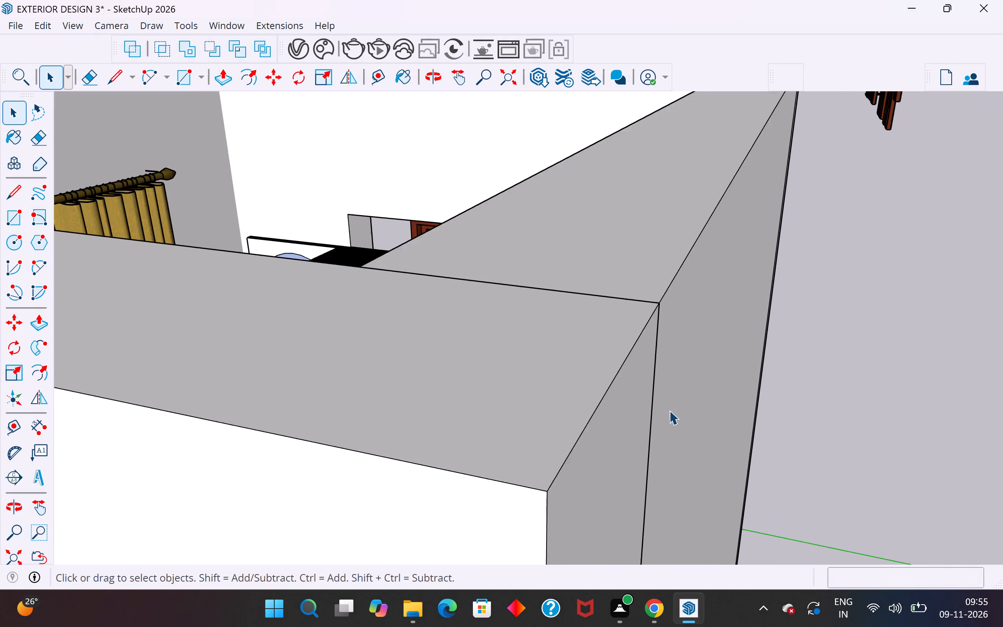
{"action": "scroll", "coordinate": [669, 410], "scroll_direction": "down", "scroll_amount": 8}
{"action": "middle_click_drag", "start_coordinate": [451, 286], "coordinate": [576, 363]}
{"action": "scroll", "coordinate": [406, 335], "scroll_direction": "up", "scroll_amount": 5}
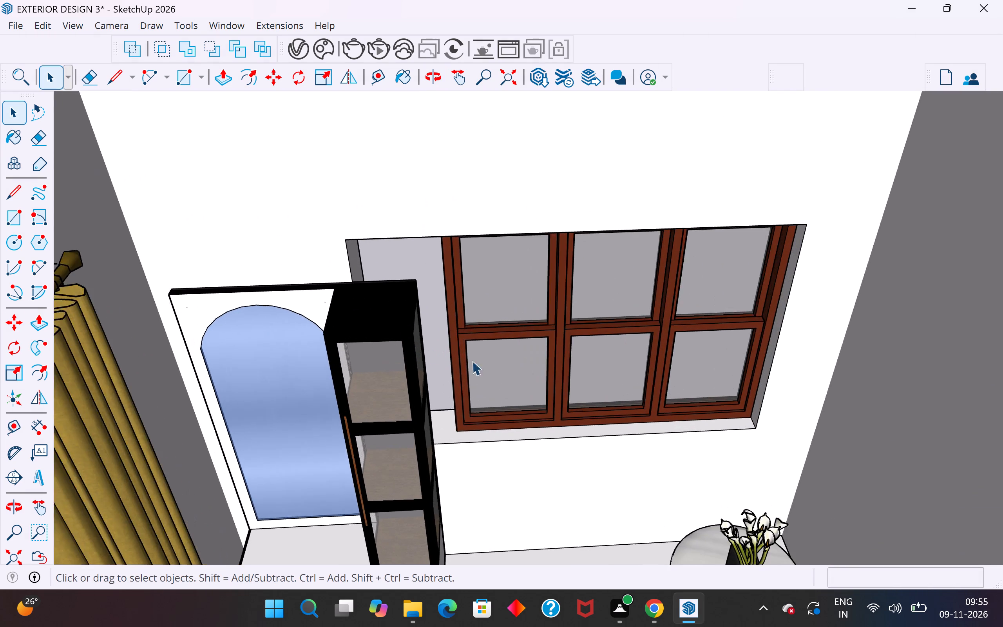
{"action": "middle_click_drag", "start_coordinate": [533, 361], "coordinate": [434, 327]}
{"action": "scroll", "coordinate": [440, 297], "scroll_direction": "up", "scroll_amount": 7}
{"action": "middle_click_drag", "start_coordinate": [427, 290], "coordinate": [374, 291]}
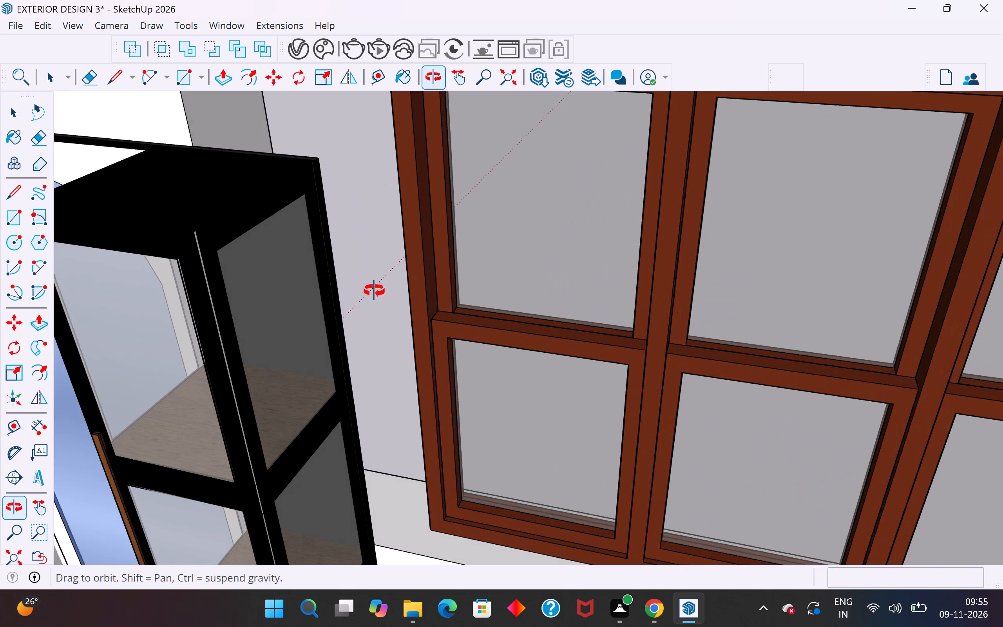
{"action": "middle_click_drag", "start_coordinate": [374, 291], "coordinate": [348, 291]}
{"action": "middle_click_drag", "start_coordinate": [332, 230], "coordinate": [282, 230]}
{"action": "left_click", "coordinate": [278, 207]}
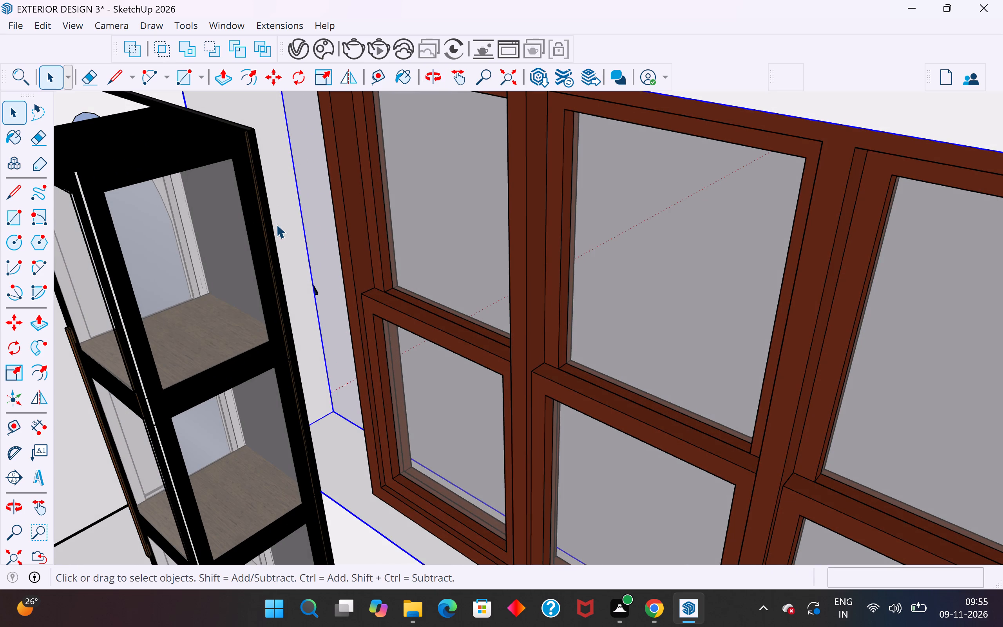
{"action": "double_click", "coordinate": [276, 224]}
{"action": "left_click", "coordinate": [291, 235]}
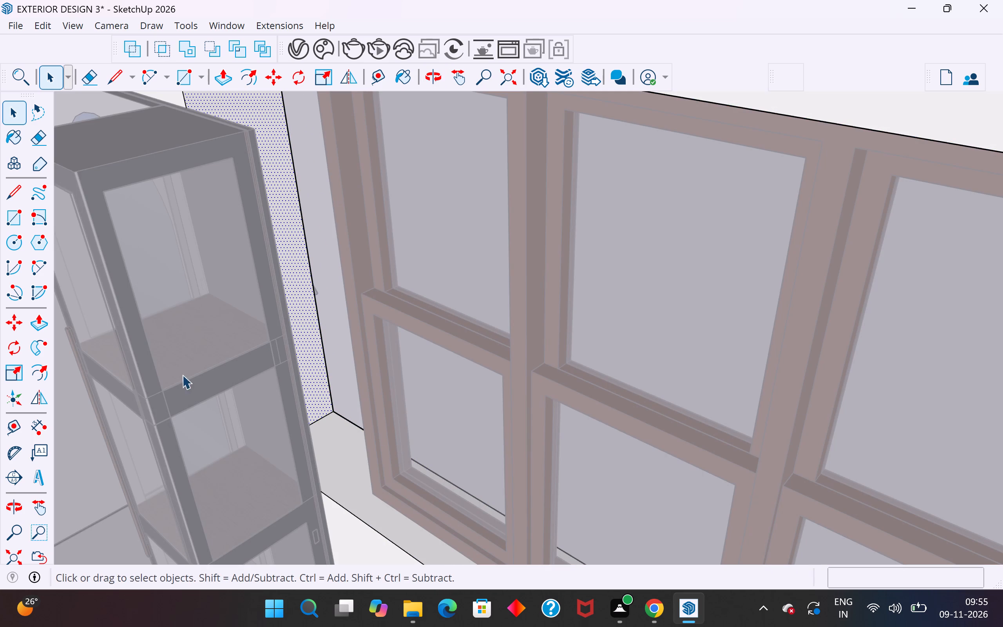
{"action": "left_click", "coordinate": [40, 321]}
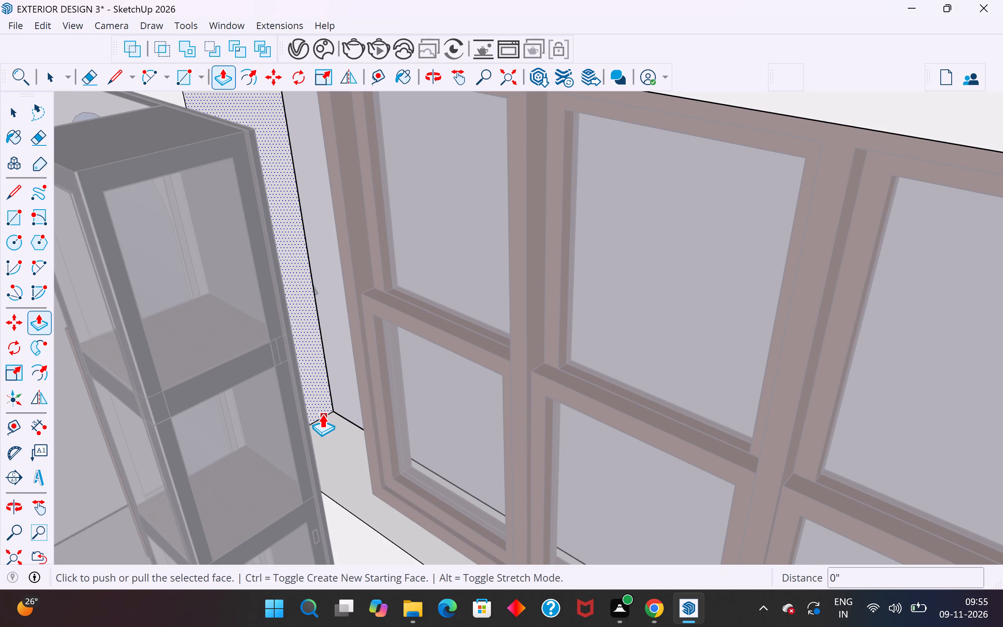
{"action": "left_click", "coordinate": [322, 414]}
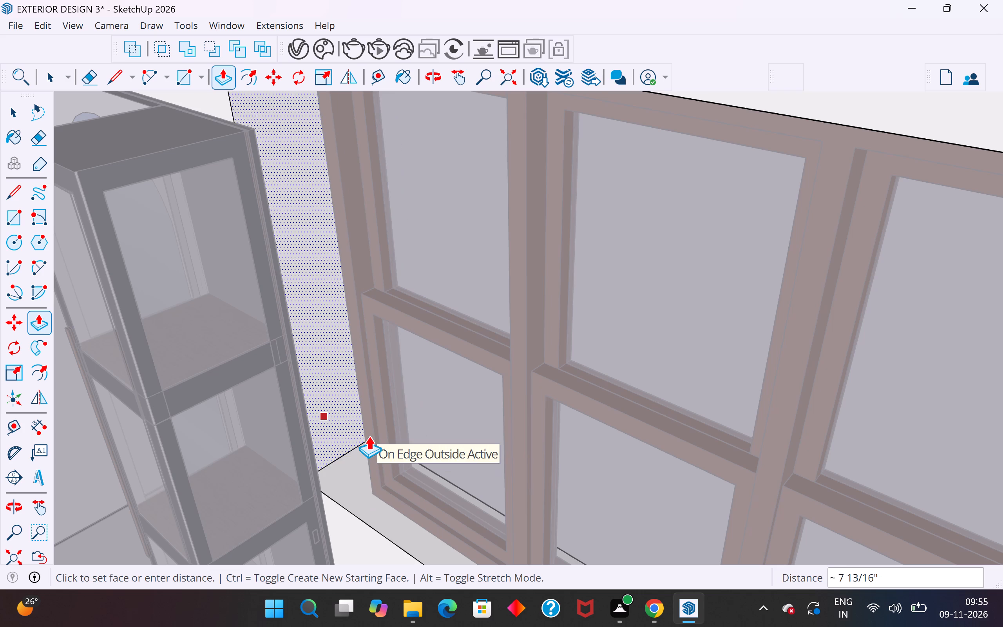
{"action": "scroll", "coordinate": [369, 436], "scroll_direction": "up", "scroll_amount": 5}
{"action": "left_click", "coordinate": [363, 468]}
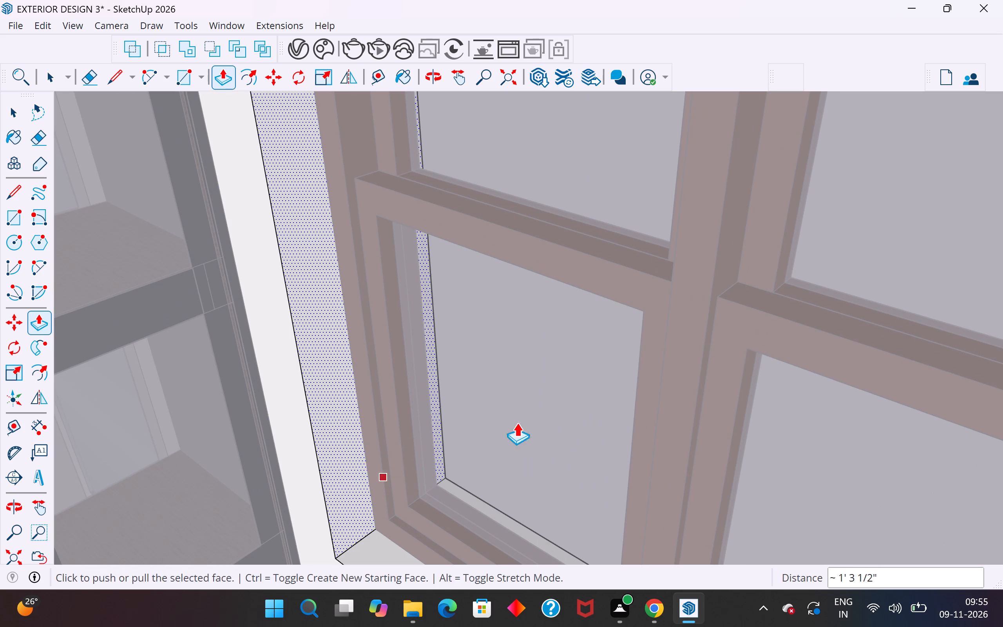
{"action": "scroll", "coordinate": [586, 422], "scroll_direction": "down", "scroll_amount": 17}
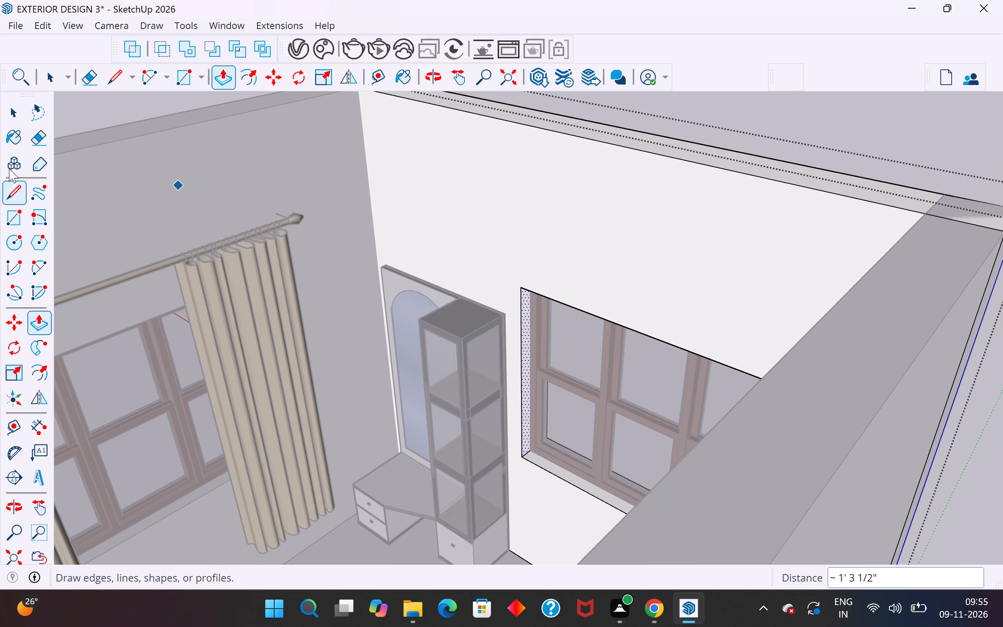
{"action": "left_click", "coordinate": [11, 112]}
{"action": "left_click", "coordinate": [75, 118]}
Unhide all hidden objects to bring back the curtain set in front of the moved window.
{"action": "scroll", "coordinate": [402, 358], "scroll_direction": "down", "scroll_amount": 4}
{"action": "scroll", "coordinate": [429, 366], "scroll_direction": "up", "scroll_amount": 1}
{"action": "middle_click_drag", "start_coordinate": [444, 366], "coordinate": [488, 360]}
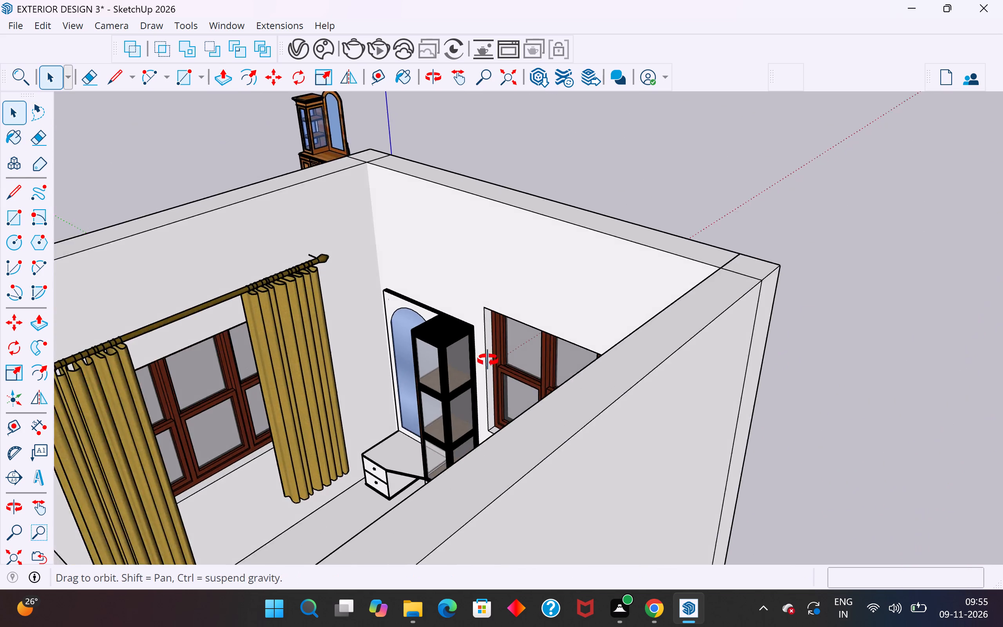
{"action": "middle_click_drag", "start_coordinate": [488, 360], "coordinate": [662, 350]}
{"action": "scroll", "coordinate": [638, 382], "scroll_direction": "up", "scroll_amount": 3}
{"action": "scroll", "coordinate": [648, 264], "scroll_direction": "up", "scroll_amount": 2}
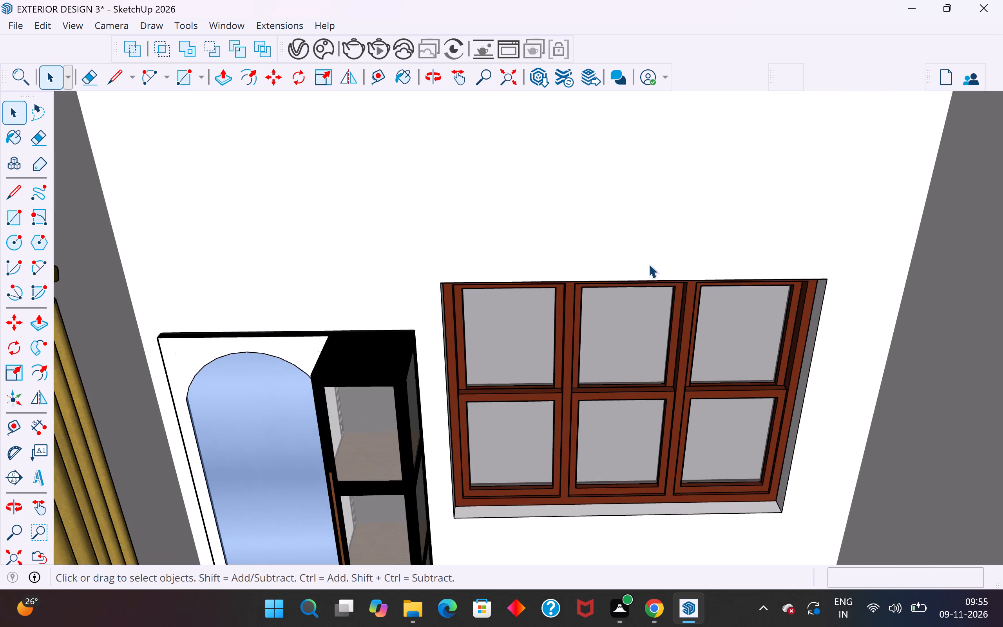
{"action": "scroll", "coordinate": [648, 264], "scroll_direction": "up", "scroll_amount": 2}
{"action": "middle_click_drag", "start_coordinate": [659, 286], "coordinate": [649, 238]}
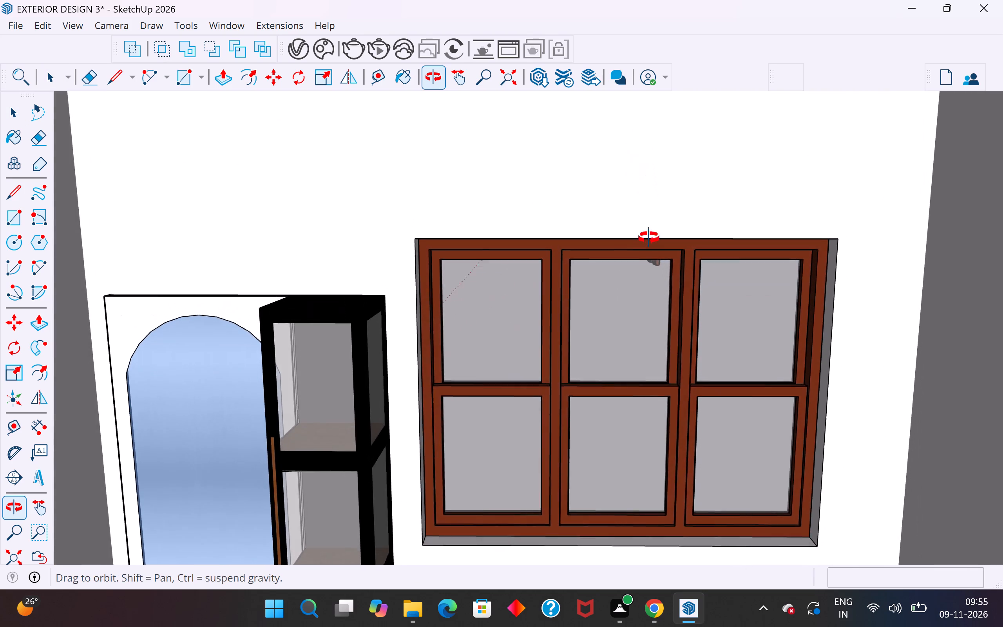
{"action": "middle_click_drag", "start_coordinate": [649, 238], "coordinate": [647, 328]}
{"action": "scroll", "coordinate": [462, 299], "scroll_direction": "down", "scroll_amount": 9}
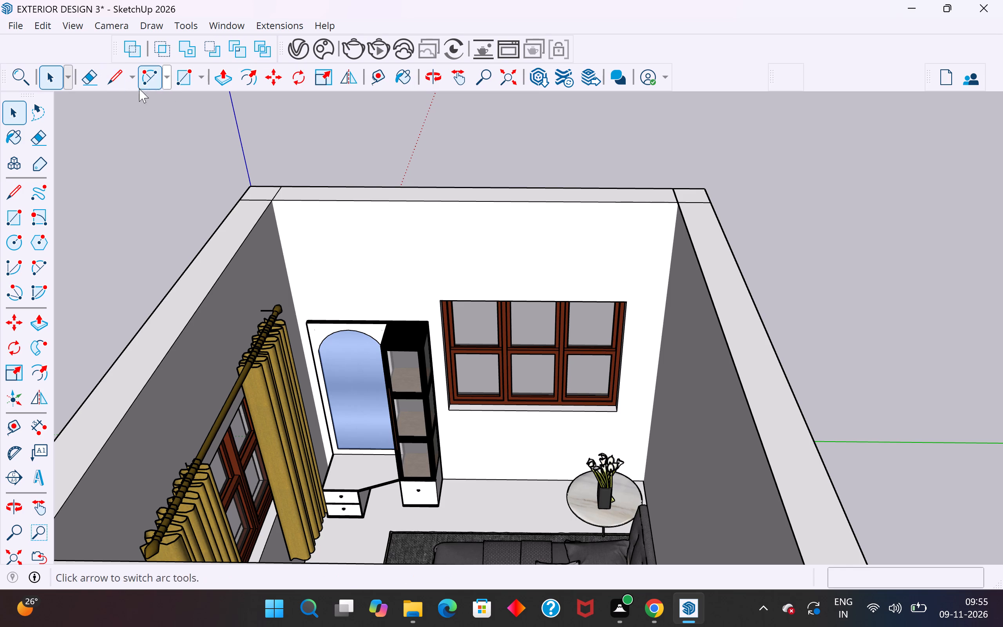
{"action": "left_click", "coordinate": [236, 22]}
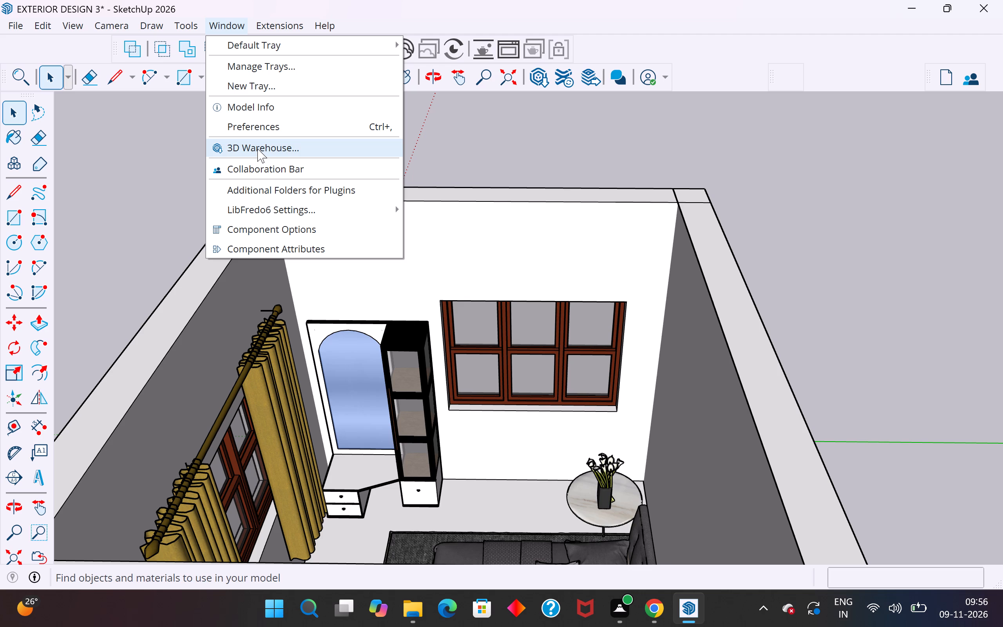
{"action": "left_click", "coordinate": [542, 117]}
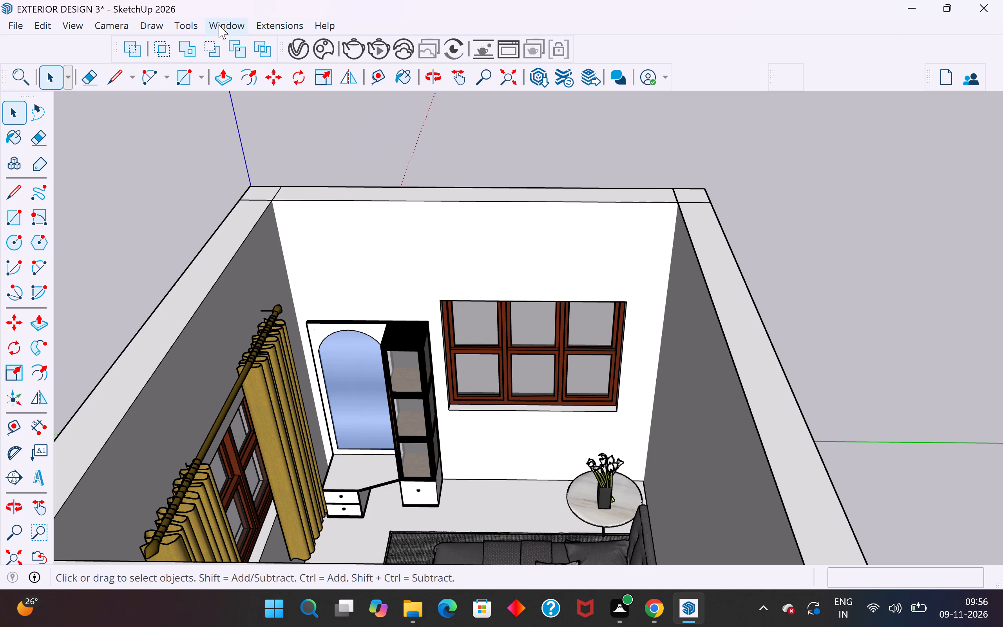
{"action": "left_click", "coordinate": [245, 26]}
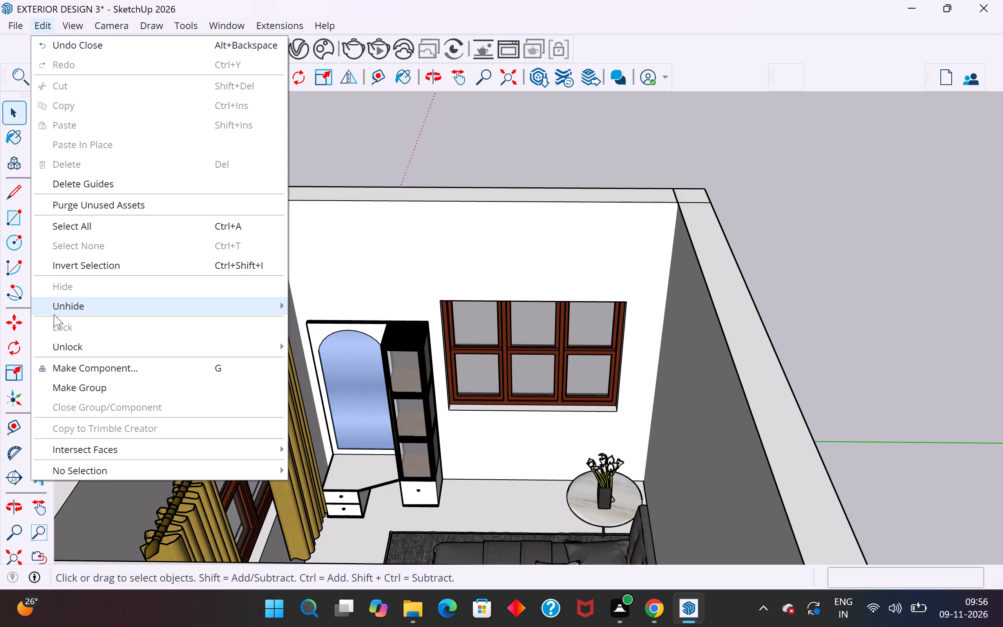
{"action": "left_click", "coordinate": [355, 341]}
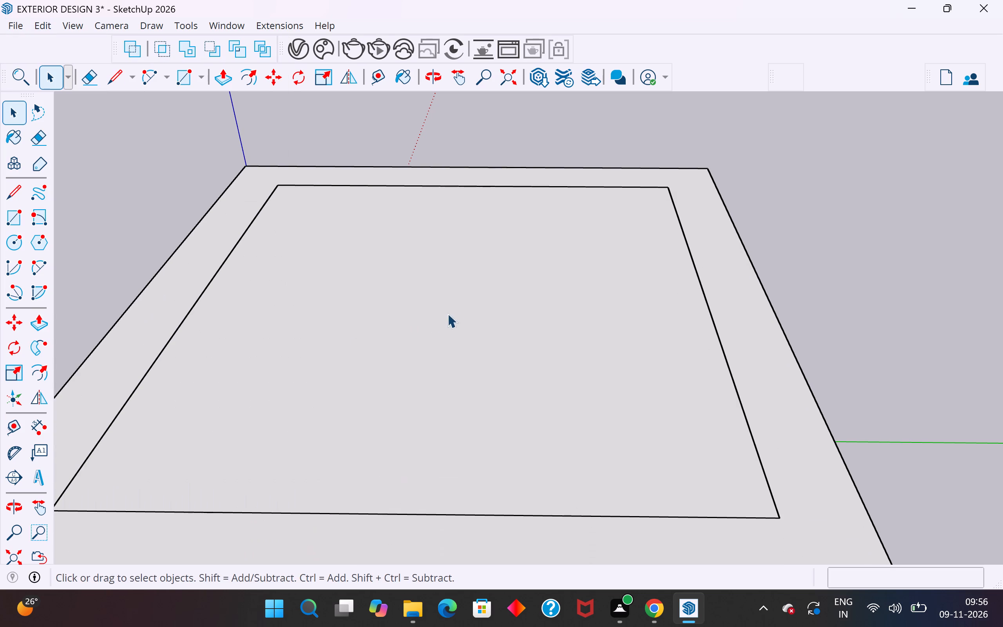
Hide the roof slab group covering the original bedroom.
{"action": "scroll", "coordinate": [493, 224], "scroll_direction": "down", "scroll_amount": 6}
{"action": "left_click", "coordinate": [518, 315]}
{"action": "right_click", "coordinate": [518, 315]}
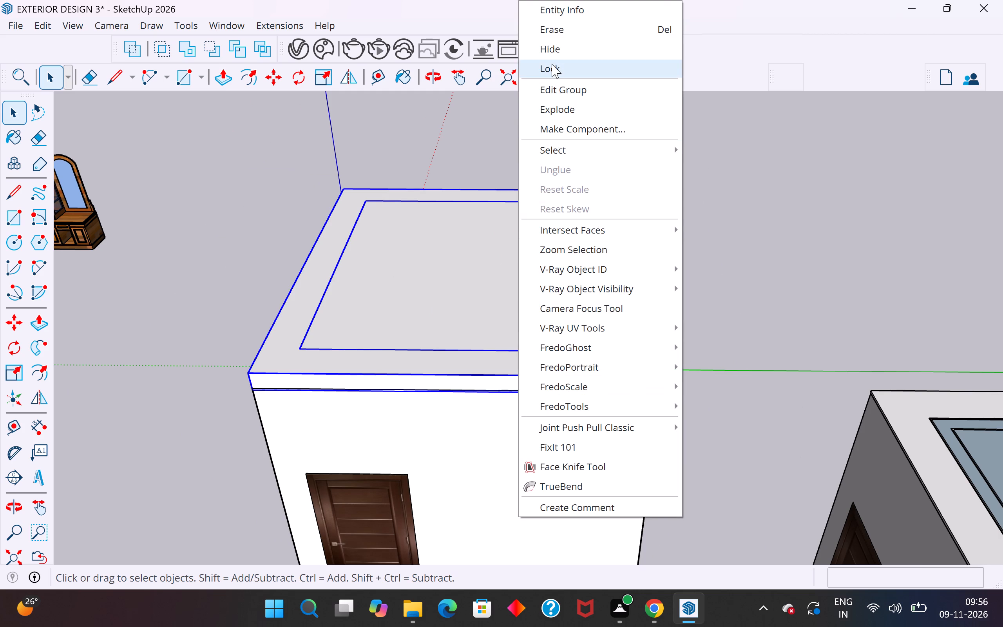
{"action": "left_click", "coordinate": [562, 47]}
Scale the curtain set in front of the moved window to about 0.13 of its depth, flattening it toward the wall.
{"action": "middle_click_drag", "start_coordinate": [521, 273], "coordinate": [529, 251]}
{"action": "scroll", "coordinate": [532, 267], "scroll_direction": "up", "scroll_amount": 3}
{"action": "middle_click_drag", "start_coordinate": [539, 271], "coordinate": [558, 328]}
{"action": "left_click", "coordinate": [582, 306]}
{"action": "middle_click_drag", "start_coordinate": [494, 293], "coordinate": [500, 306]}
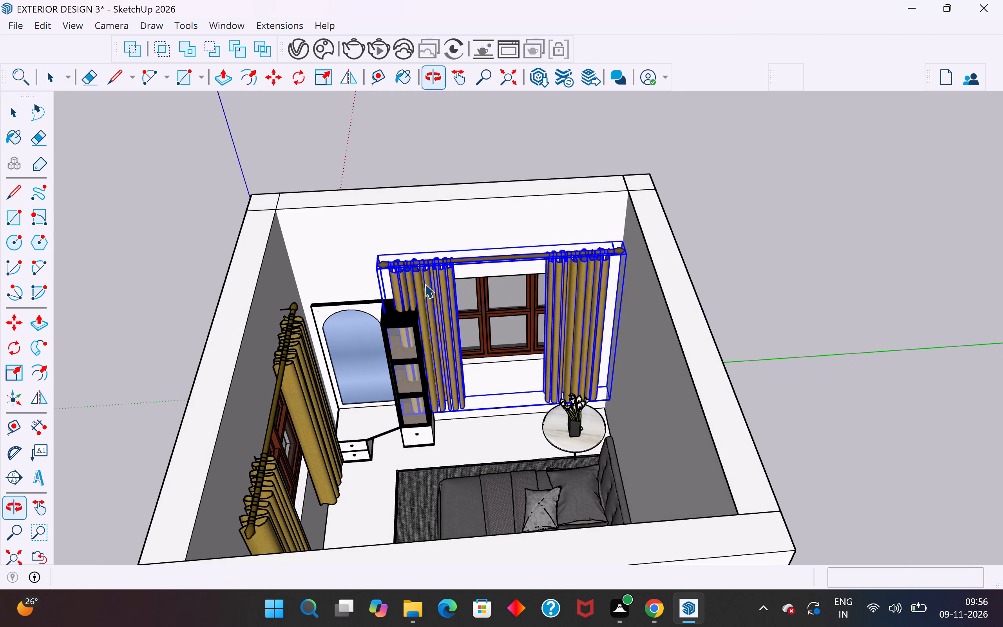
{"action": "scroll", "coordinate": [423, 280], "scroll_direction": "up", "scroll_amount": 3}
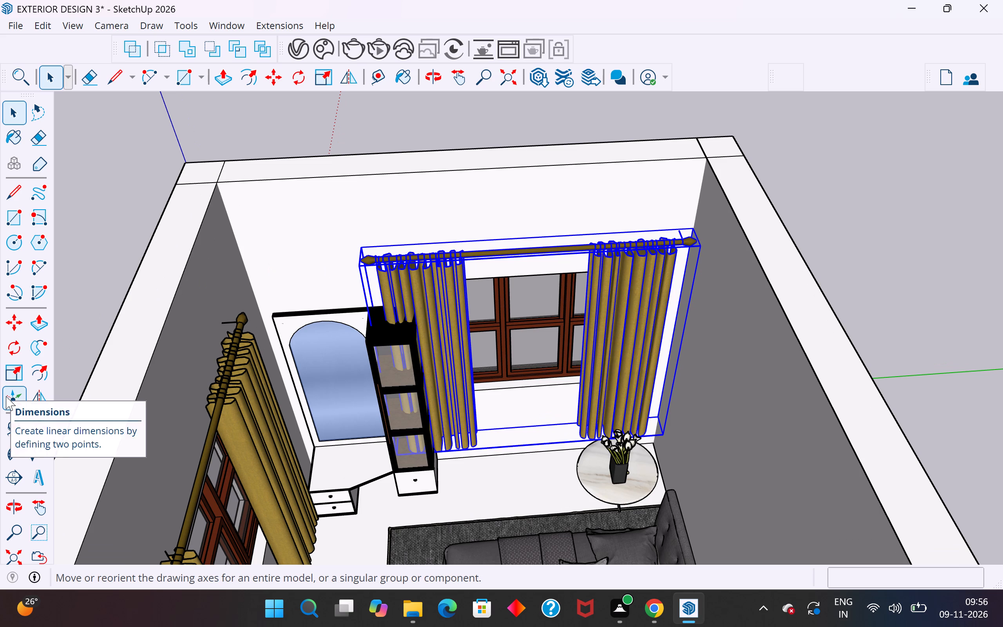
{"action": "key", "text": "s"}
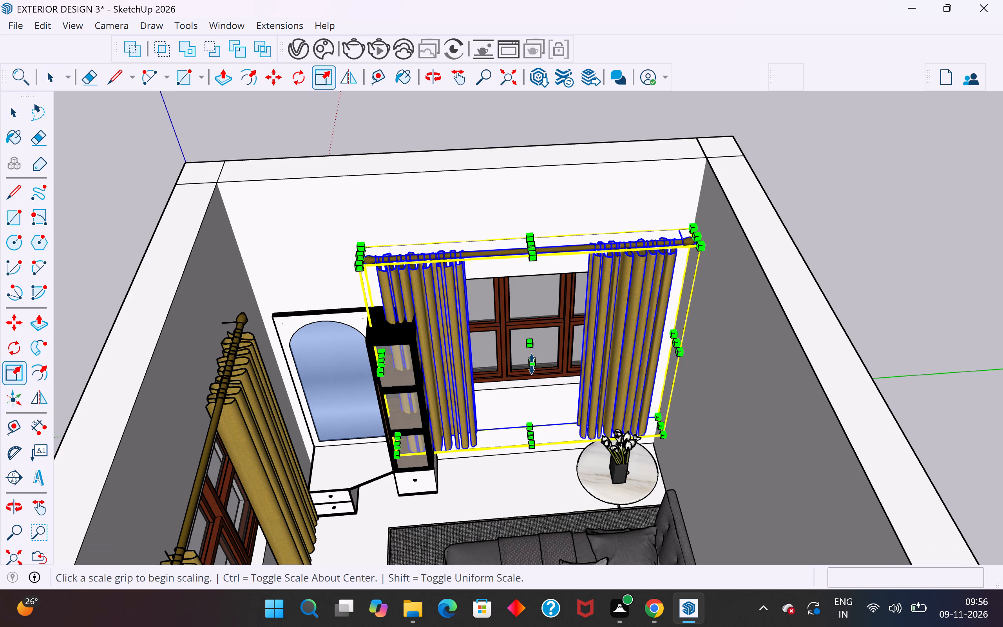
{"action": "left_click", "coordinate": [532, 364]}
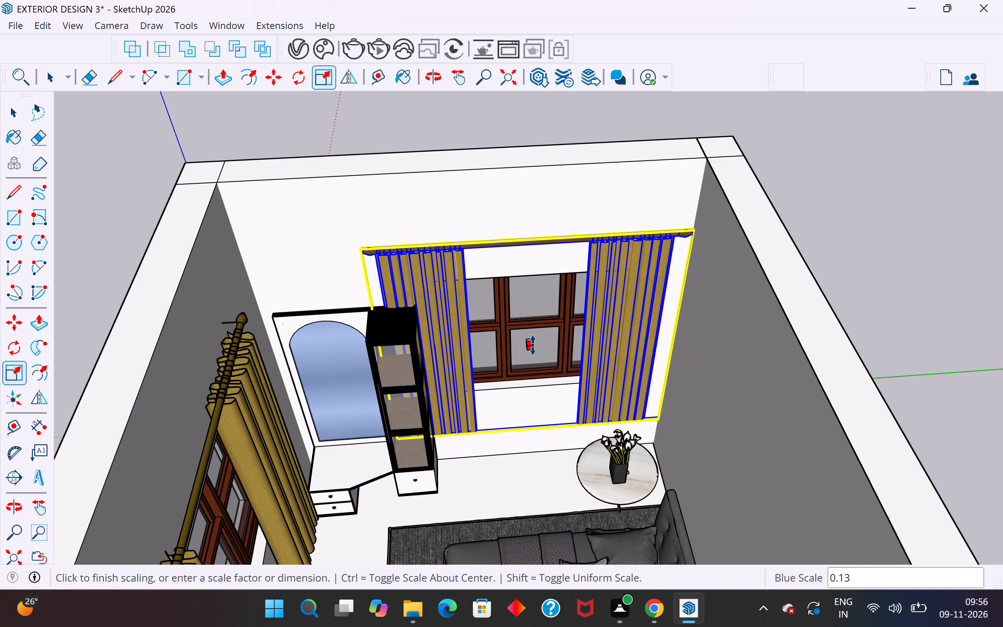
{"action": "left_click", "coordinate": [532, 346]}
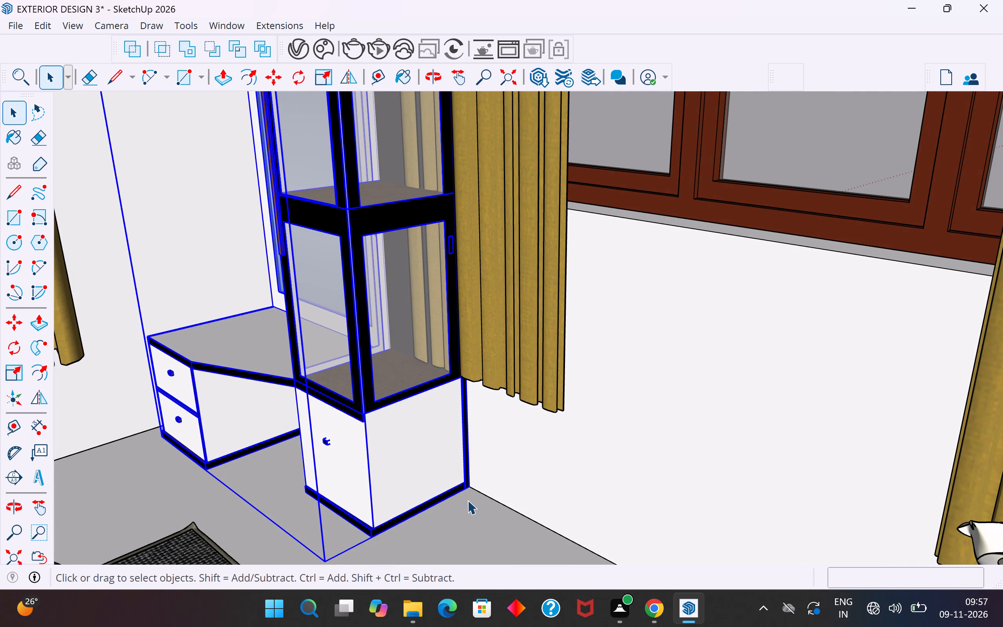
Move the dressing mirror unit about 1 1/8" away from the window wall so it clears the curtain, then clear the selection.
{"action": "key", "text": "m"}
{"action": "left_click", "coordinate": [475, 486]}
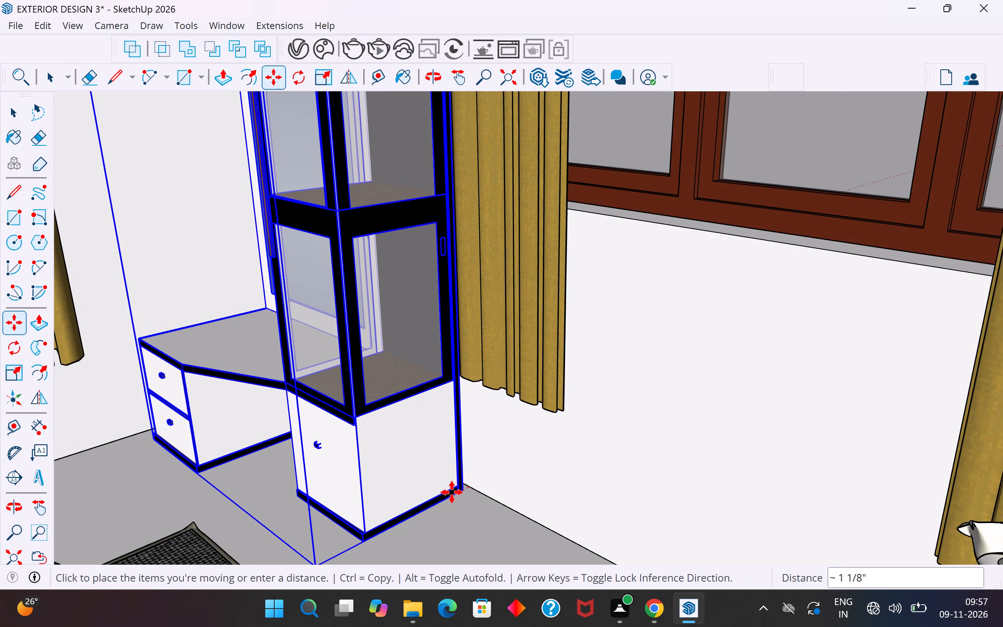
{"action": "left_click", "coordinate": [452, 492]}
{"action": "scroll", "coordinate": [659, 458], "scroll_direction": "down", "scroll_amount": 2}
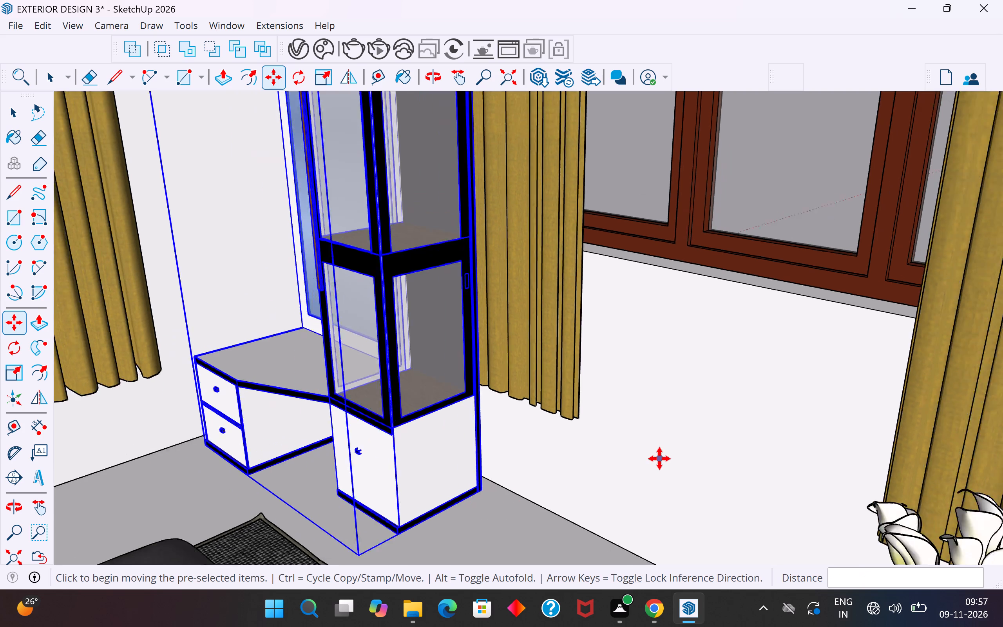
{"action": "scroll", "coordinate": [659, 458], "scroll_direction": "down", "scroll_amount": 3}
{"action": "left_click", "coordinate": [13, 118]}
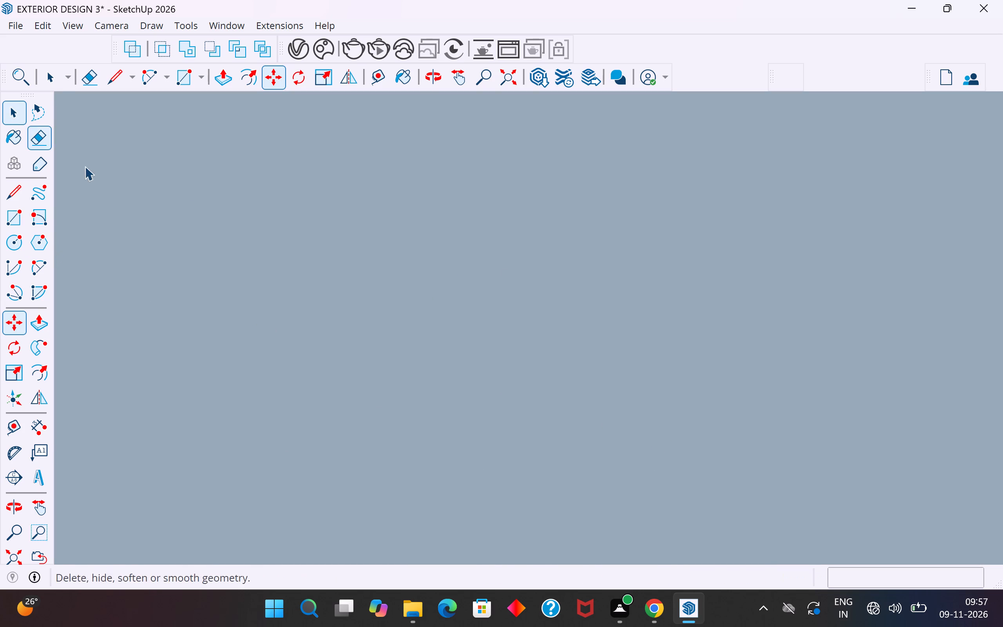
{"action": "scroll", "coordinate": [551, 308], "scroll_direction": "down", "scroll_amount": 6}
{"action": "left_click", "coordinate": [16, 558]}
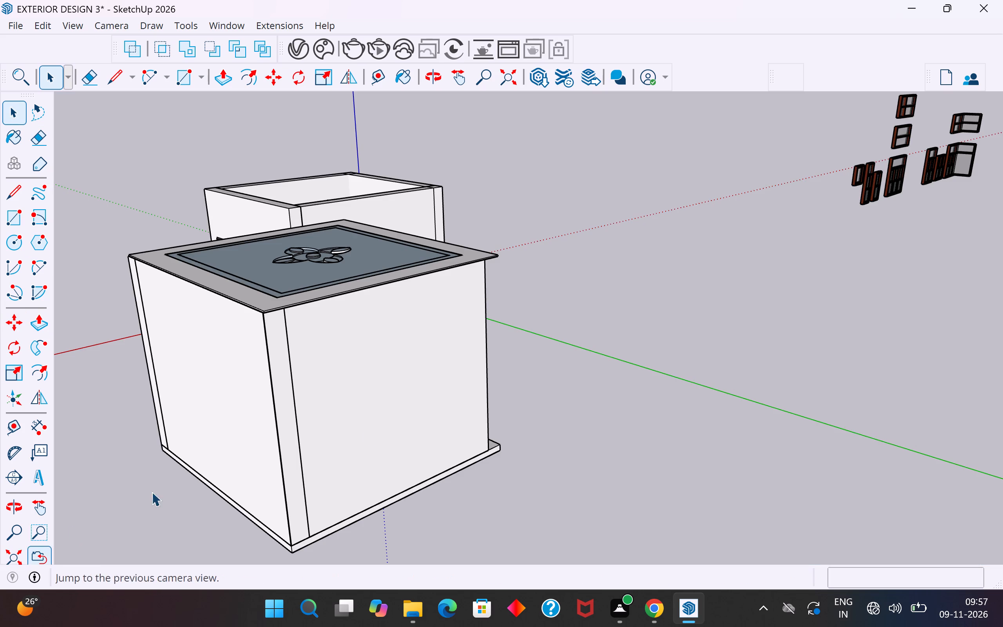
{"action": "left_click", "coordinate": [717, 306]}
{"action": "middle_click_drag", "start_coordinate": [360, 308], "coordinate": [711, 411]}
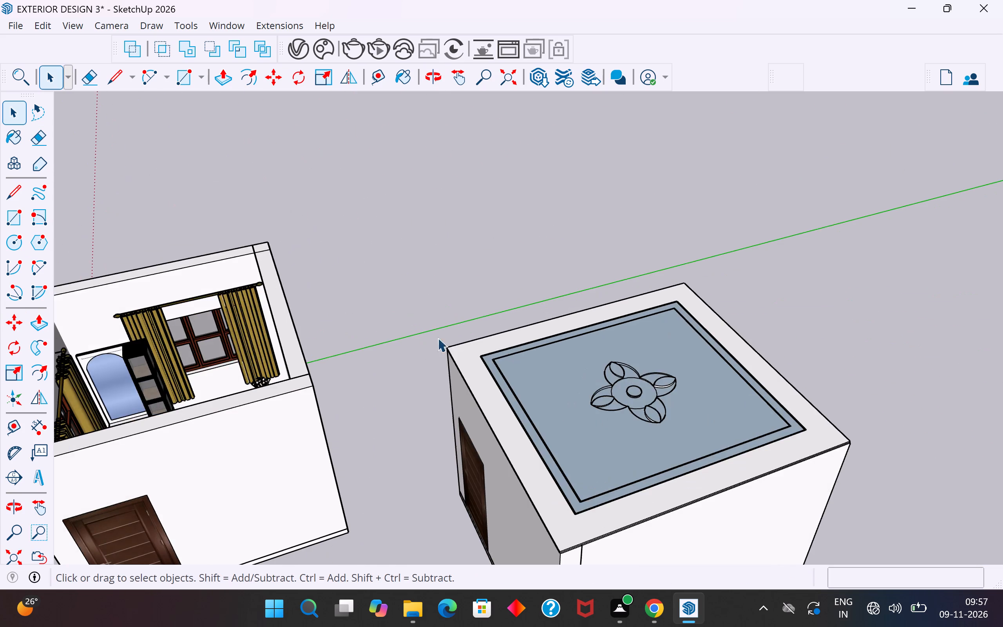
{"action": "scroll", "coordinate": [388, 325], "scroll_direction": "down", "scroll_amount": 4}
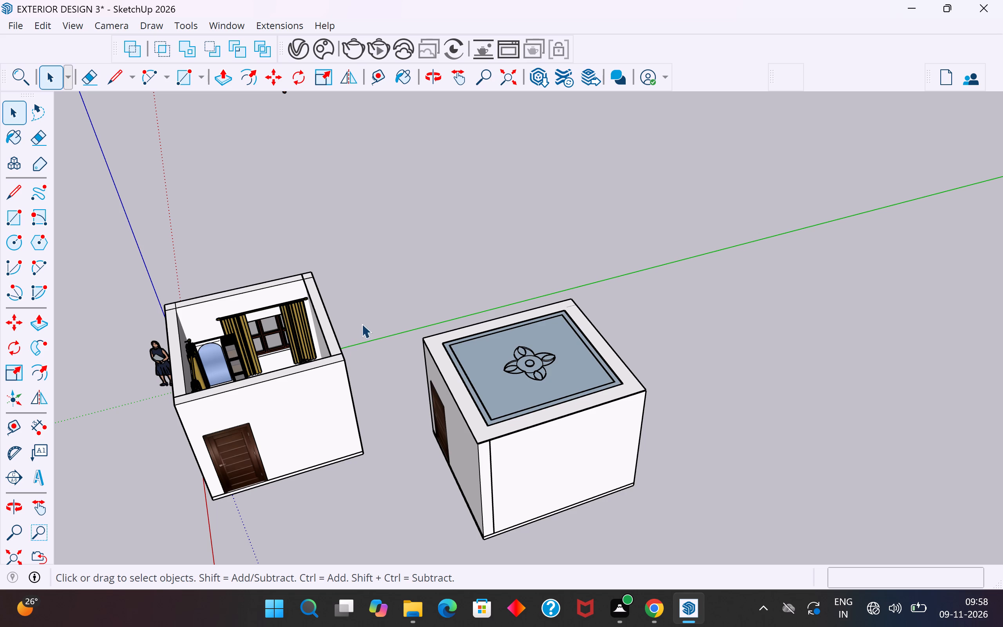
{"action": "left_click", "coordinate": [368, 311]}
Move the dressing mirror unit about 6 1/4" along the green axis toward the round table side, then clear the selection.
{"action": "scroll", "coordinate": [310, 328], "scroll_direction": "up", "scroll_amount": 5}
{"action": "middle_click_drag", "start_coordinate": [493, 273], "coordinate": [264, 233]}
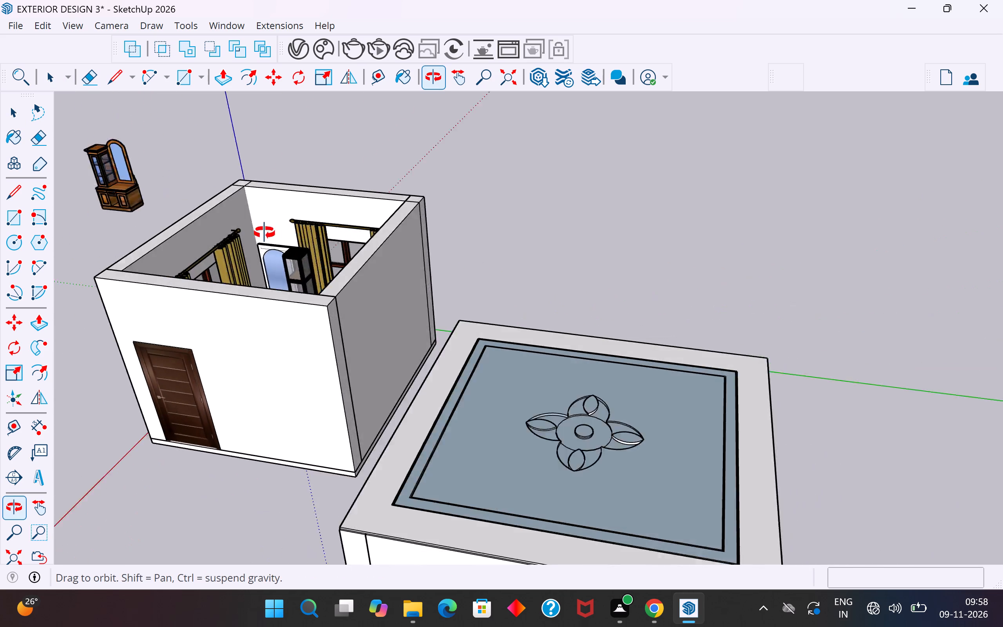
{"action": "middle_click_drag", "start_coordinate": [264, 233], "coordinate": [256, 230]}
{"action": "scroll", "coordinate": [284, 212], "scroll_direction": "up", "scroll_amount": 13}
{"action": "middle_click_drag", "start_coordinate": [411, 340], "coordinate": [424, 348]}
{"action": "scroll", "coordinate": [454, 197], "scroll_direction": "down", "scroll_amount": 2}
{"action": "middle_click_drag", "start_coordinate": [437, 272], "coordinate": [525, 278]}
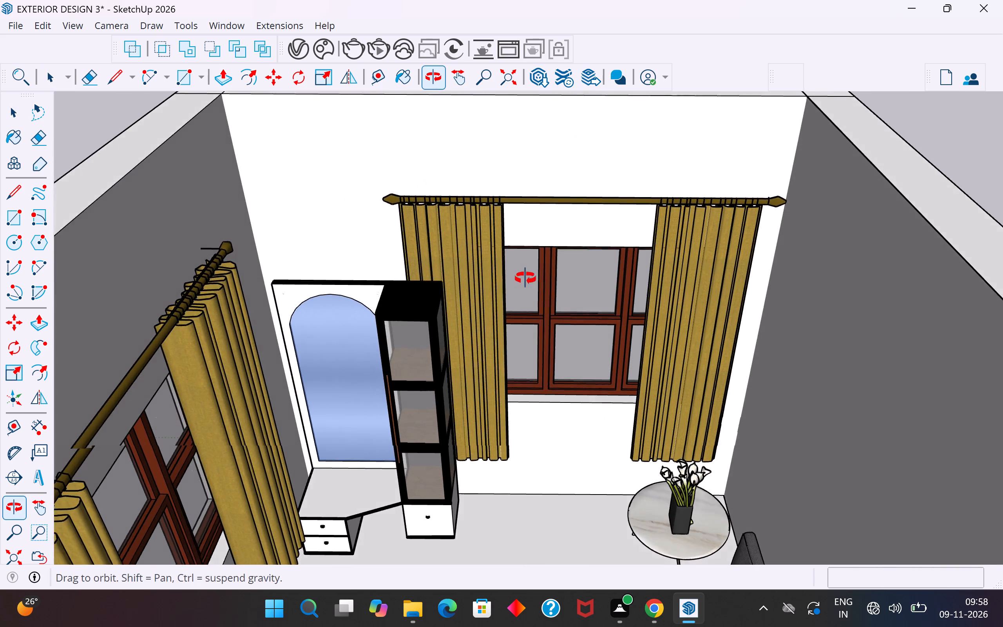
{"action": "middle_click_drag", "start_coordinate": [525, 278], "coordinate": [521, 266]}
{"action": "scroll", "coordinate": [494, 477], "scroll_direction": "up", "scroll_amount": 2}
{"action": "scroll", "coordinate": [441, 522], "scroll_direction": "up", "scroll_amount": 3}
{"action": "left_click", "coordinate": [440, 522]}
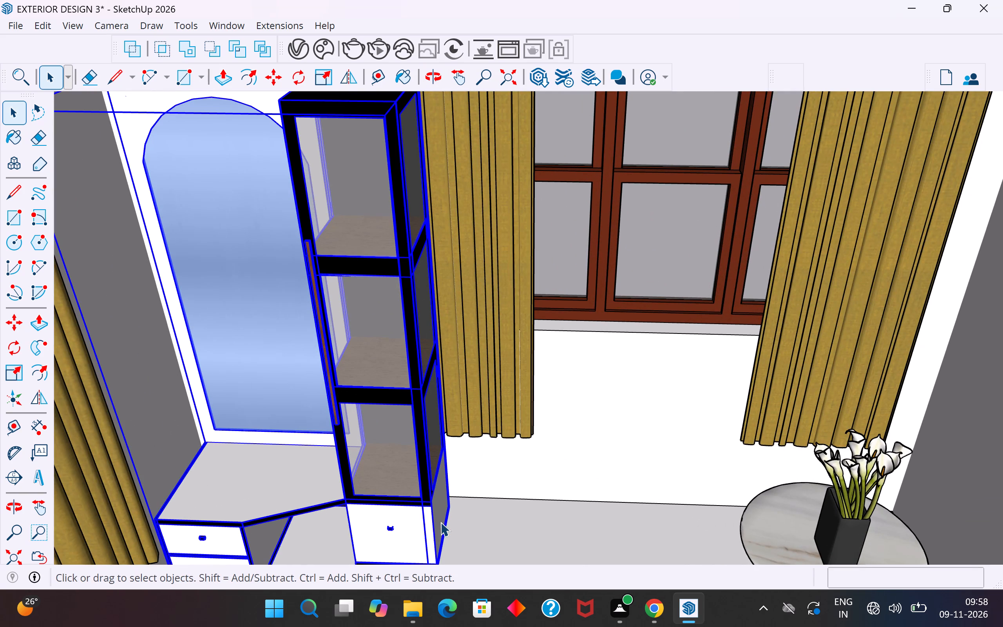
{"action": "key", "text": "m"}
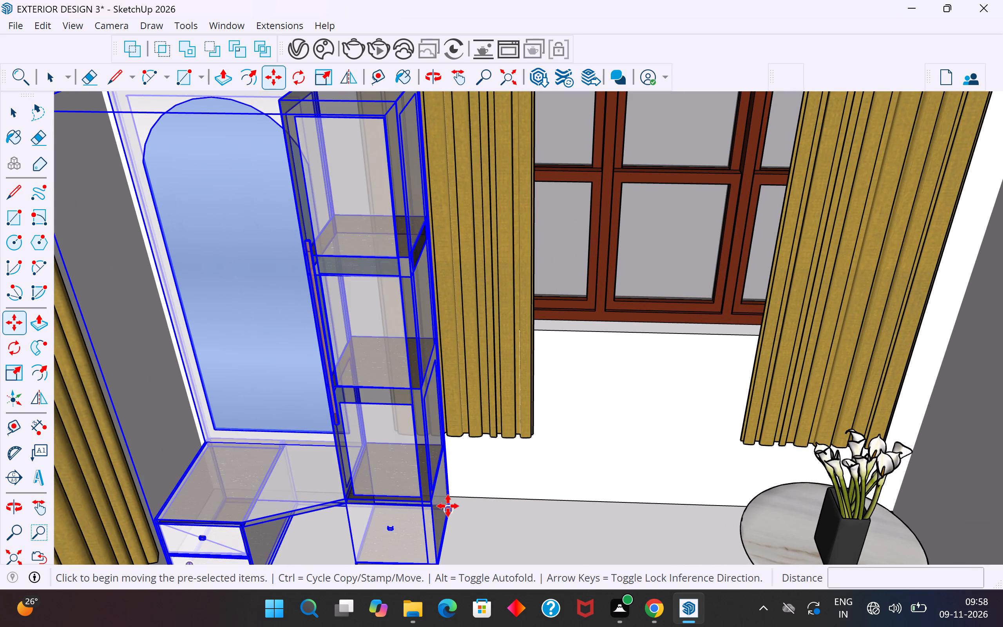
{"action": "left_click", "coordinate": [454, 503]}
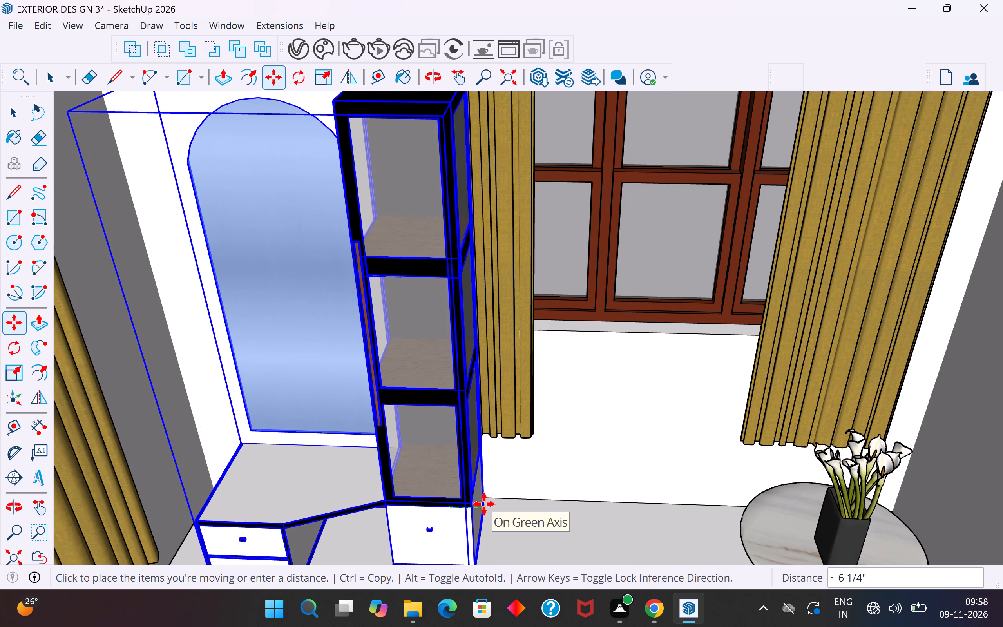
{"action": "left_click", "coordinate": [484, 504]}
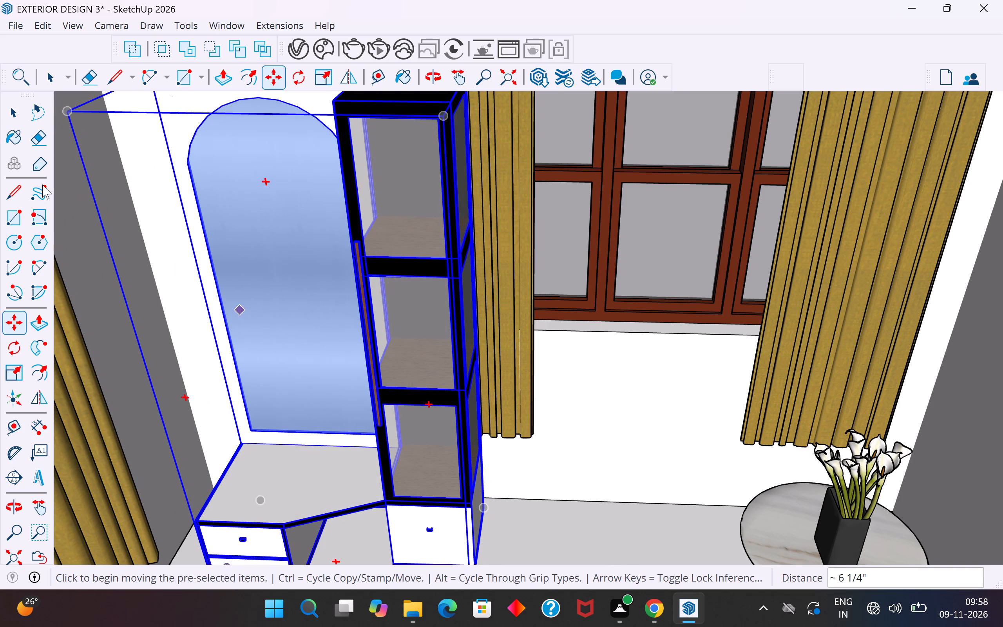
{"action": "left_click", "coordinate": [13, 103]}
{"action": "scroll", "coordinate": [596, 313], "scroll_direction": "down", "scroll_amount": 13}
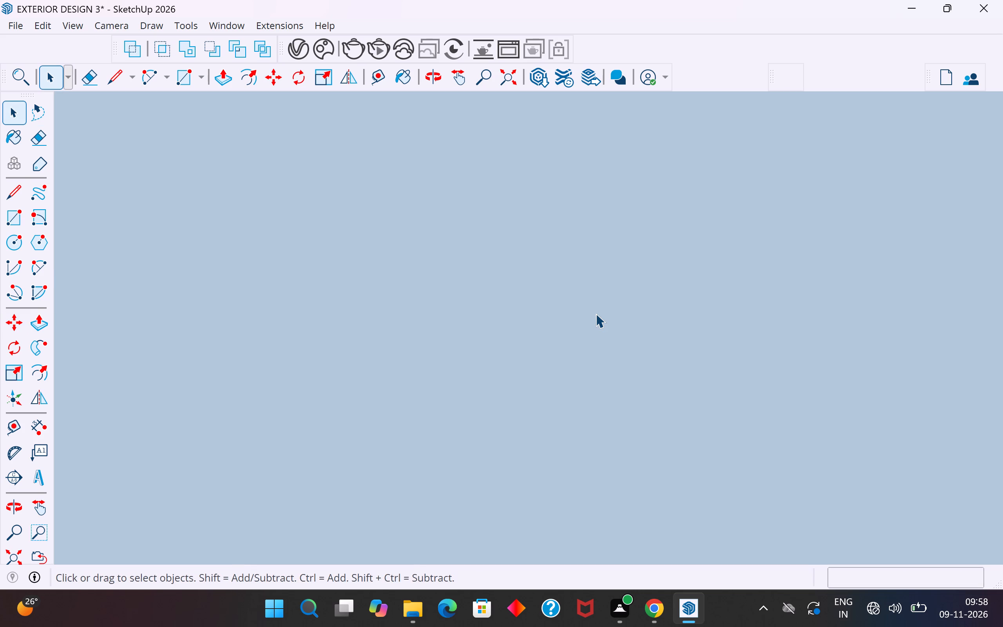
{"action": "scroll", "coordinate": [596, 313], "scroll_direction": "down", "scroll_amount": 3}
{"action": "left_click", "coordinate": [16, 565]}
{"action": "left_click", "coordinate": [16, 562]}
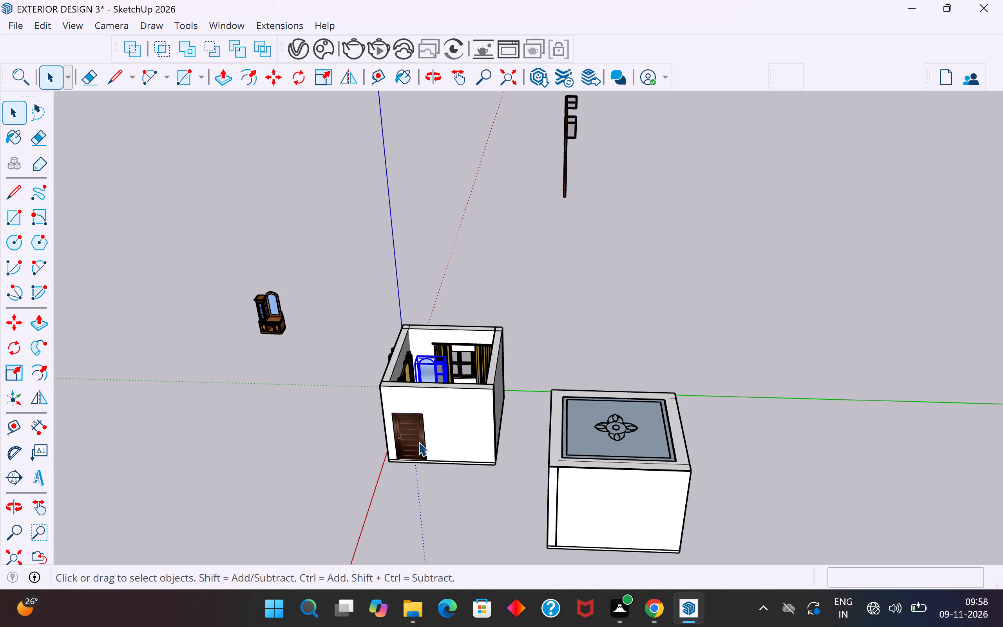
{"action": "left_click", "coordinate": [518, 515]}
Hide the original bedroom's wall that contains the wooden door, opposite the curtained window, to open up the interior.
{"action": "scroll", "coordinate": [438, 369], "scroll_direction": "up", "scroll_amount": 7}
{"action": "middle_click_drag", "start_coordinate": [438, 369], "coordinate": [491, 424]}
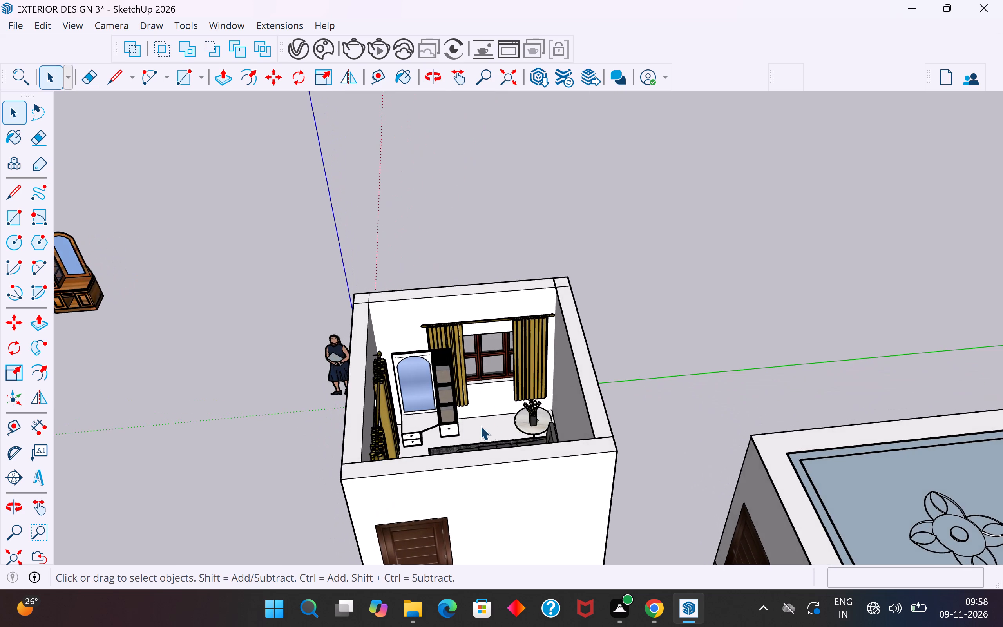
{"action": "scroll", "coordinate": [435, 420], "scroll_direction": "up", "scroll_amount": 6}
{"action": "middle_click_drag", "start_coordinate": [431, 423], "coordinate": [456, 404]}
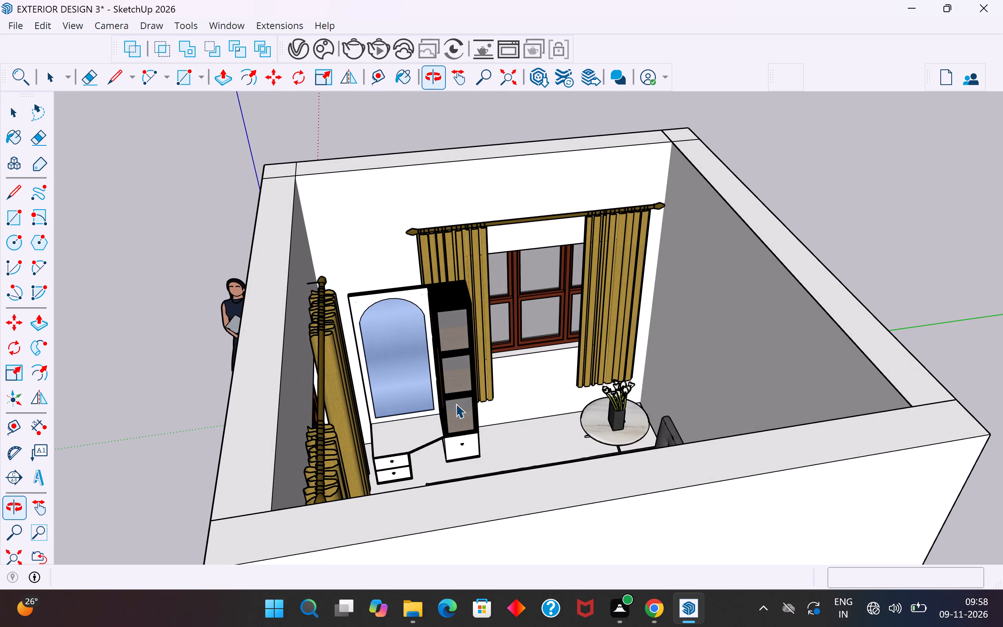
{"action": "left_click", "coordinate": [510, 544]}
{"action": "scroll", "coordinate": [483, 448], "scroll_direction": "down", "scroll_amount": 9}
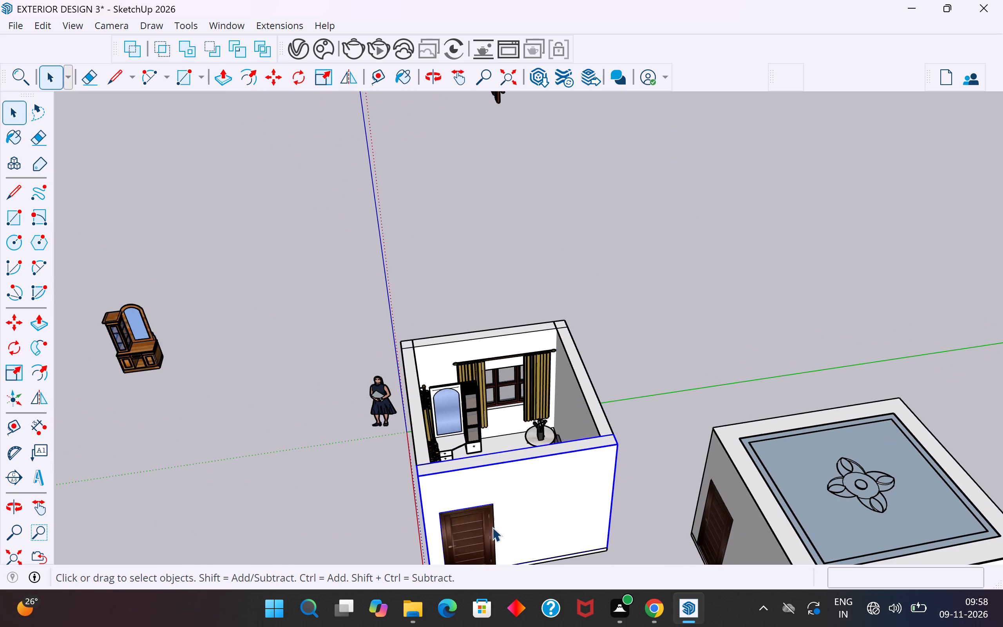
{"action": "left_click", "coordinate": [467, 529], "text": "shift"}
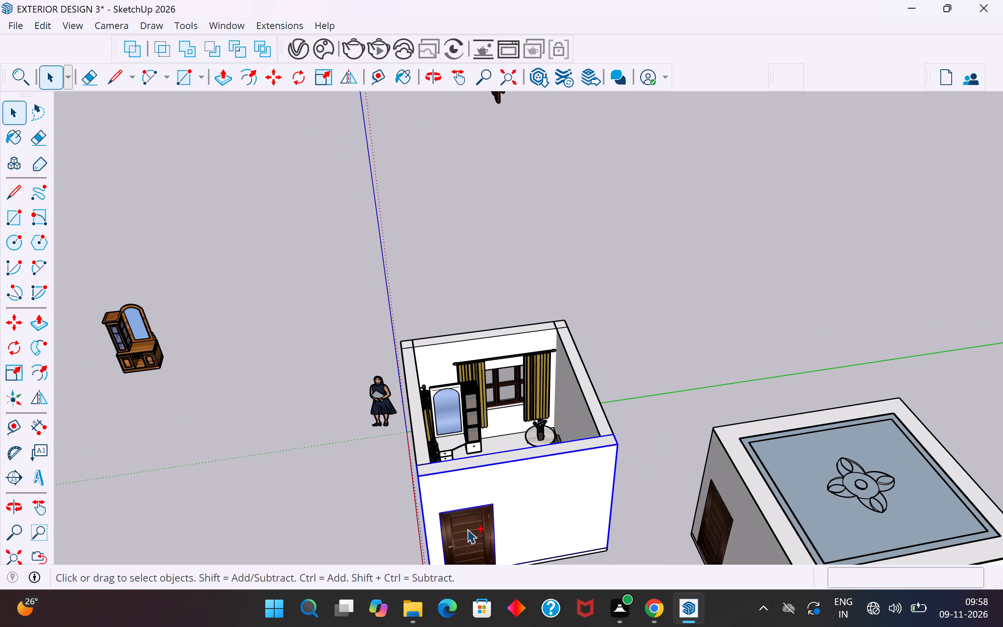
{"action": "left_click", "coordinate": [467, 529], "text": "ctrl"}
{"action": "right_click", "coordinate": [469, 528]}
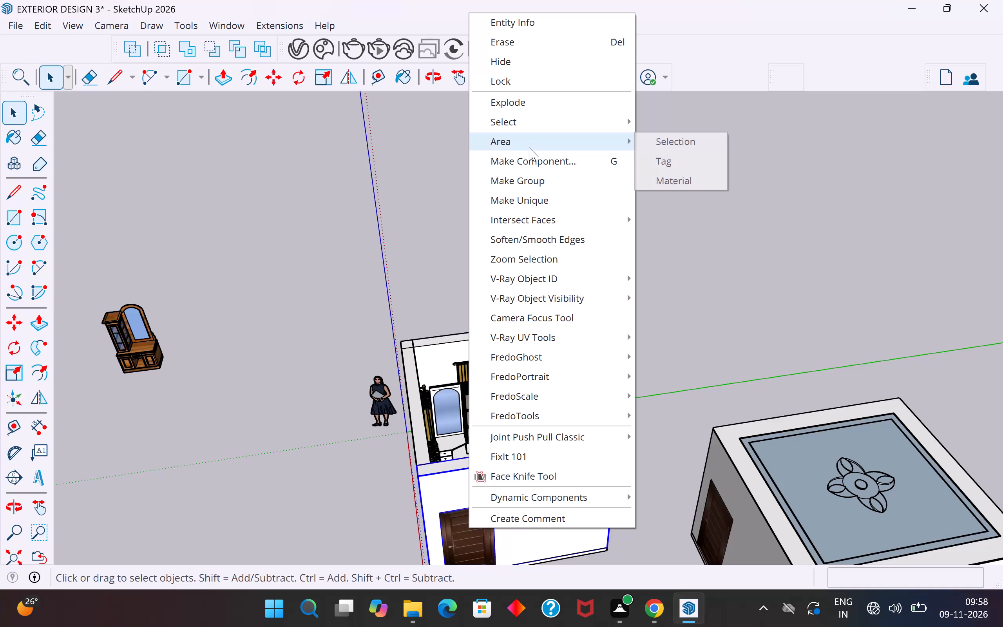
{"action": "left_click", "coordinate": [527, 57]}
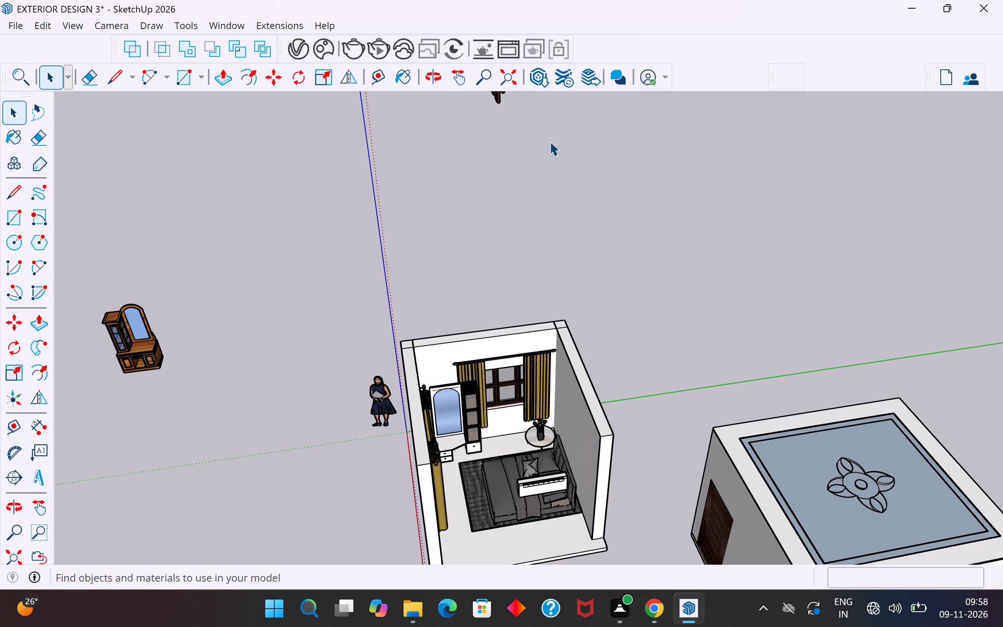
{"action": "middle_click_drag", "start_coordinate": [681, 317], "coordinate": [646, 155]}
{"action": "scroll", "coordinate": [547, 448], "scroll_direction": "up", "scroll_amount": 5}
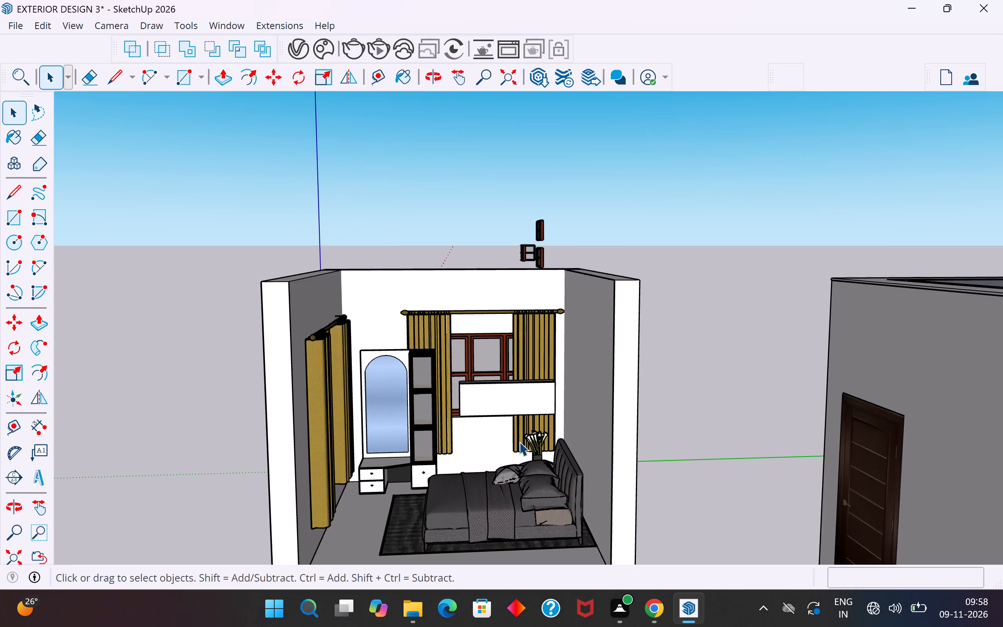
{"action": "scroll", "coordinate": [519, 442], "scroll_direction": "up", "scroll_amount": 2}
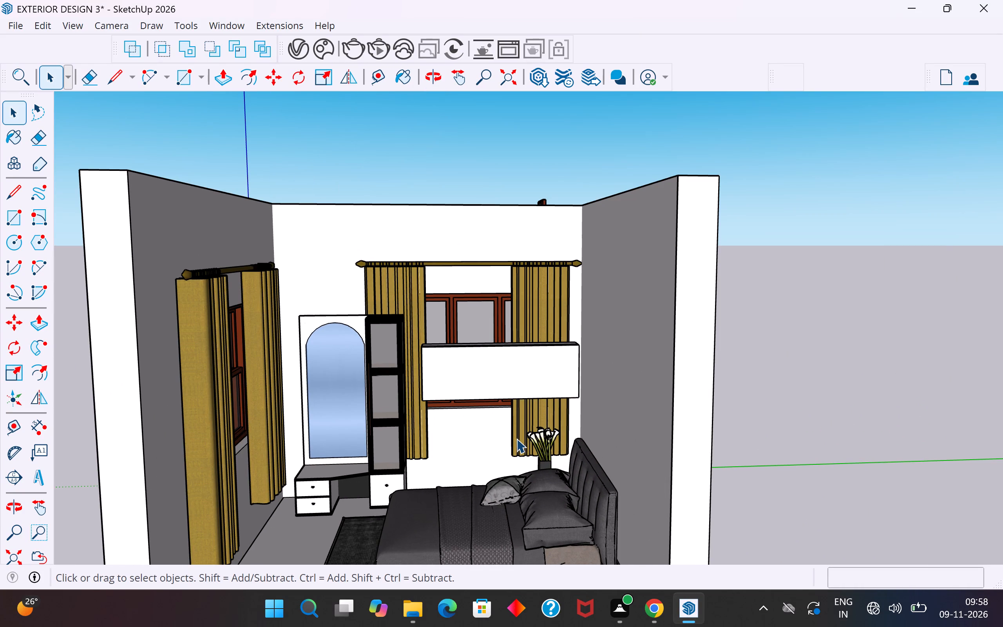
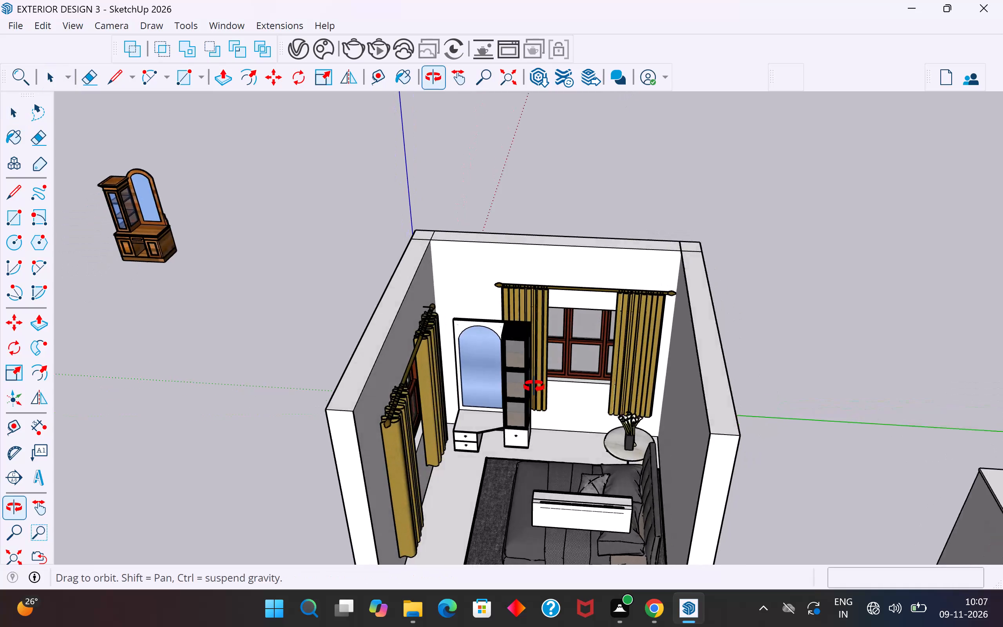
Examine the opened original bedroom from several angles, checking the dressing mirror unit against both curtained windows.
{"action": "scroll", "coordinate": [478, 319], "scroll_direction": "up", "scroll_amount": 7}
{"action": "middle_click_drag", "start_coordinate": [550, 389], "coordinate": [677, 256]}
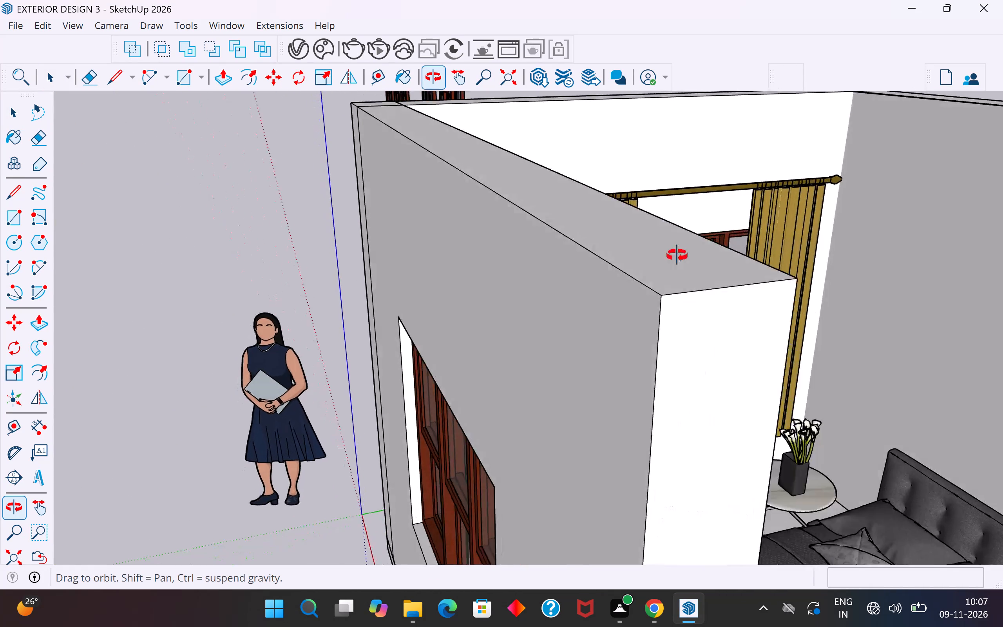
{"action": "middle_click_drag", "start_coordinate": [677, 256], "coordinate": [614, 226]}
{"action": "scroll", "coordinate": [614, 226], "scroll_direction": "up", "scroll_amount": 1}
{"action": "scroll", "coordinate": [614, 226], "scroll_direction": "down", "scroll_amount": 4}
{"action": "middle_click_drag", "start_coordinate": [693, 282], "coordinate": [682, 328]}
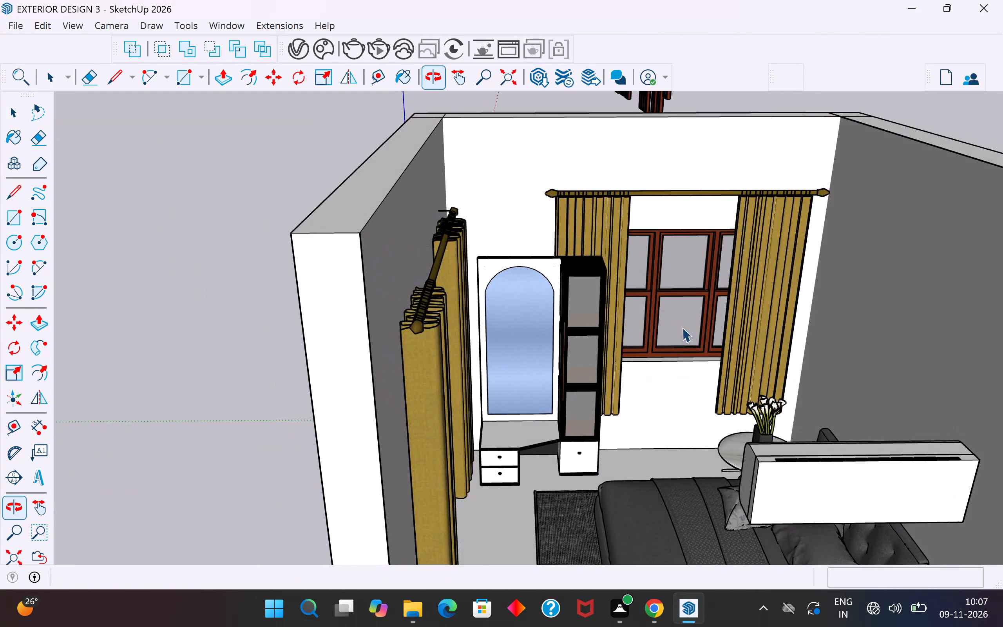
{"action": "scroll", "coordinate": [664, 332], "scroll_direction": "down", "scroll_amount": 4}
{"action": "middle_click_drag", "start_coordinate": [666, 361], "coordinate": [699, 377]}
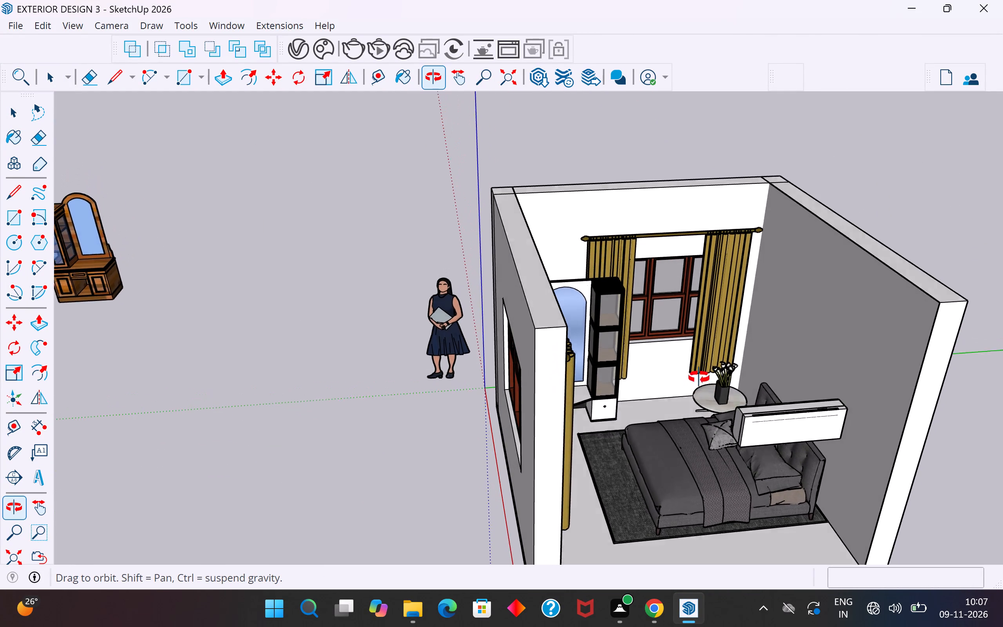
{"action": "middle_click_drag", "start_coordinate": [699, 377], "coordinate": [699, 373]}
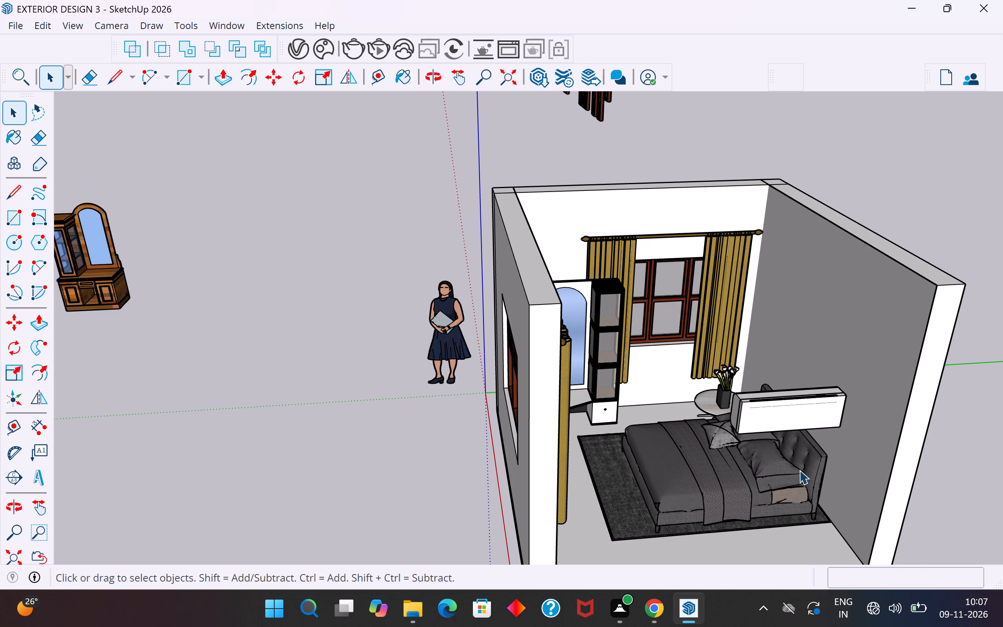
{"action": "middle_click_drag", "start_coordinate": [753, 480], "coordinate": [666, 471]}
{"action": "scroll", "coordinate": [684, 390], "scroll_direction": "down", "scroll_amount": 2}
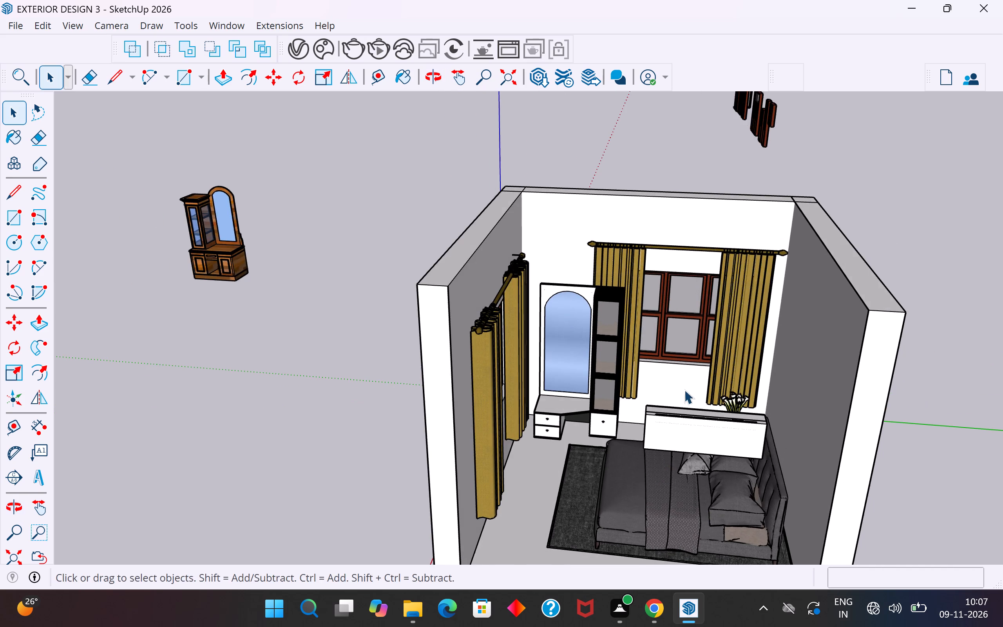
{"action": "scroll", "coordinate": [684, 390], "scroll_direction": "down", "scroll_amount": 2}
{"action": "middle_click_drag", "start_coordinate": [681, 411], "coordinate": [700, 446]}
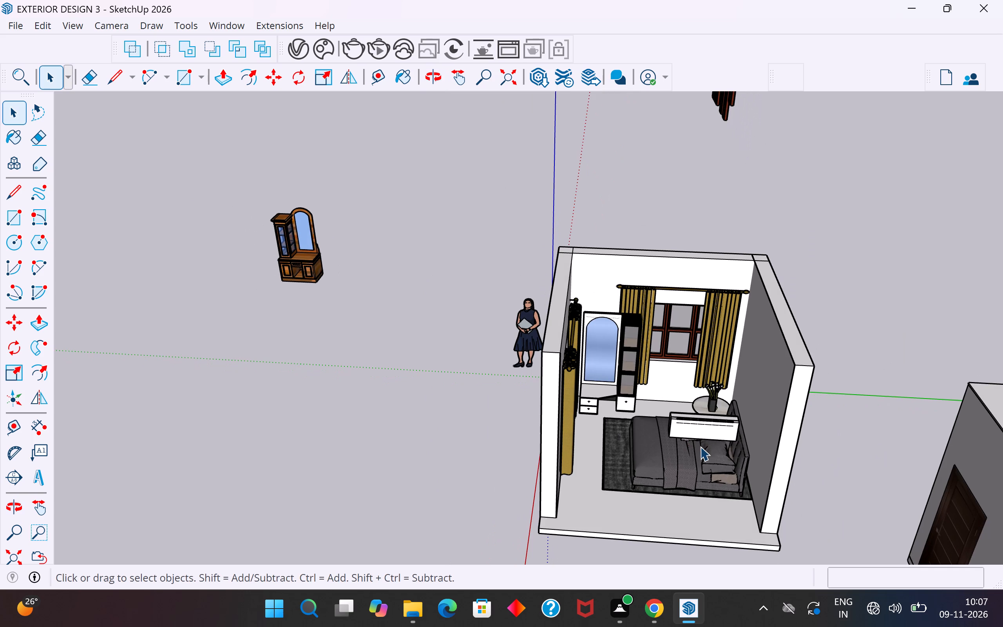
{"action": "scroll", "coordinate": [700, 446], "scroll_direction": "down", "scroll_amount": 4}
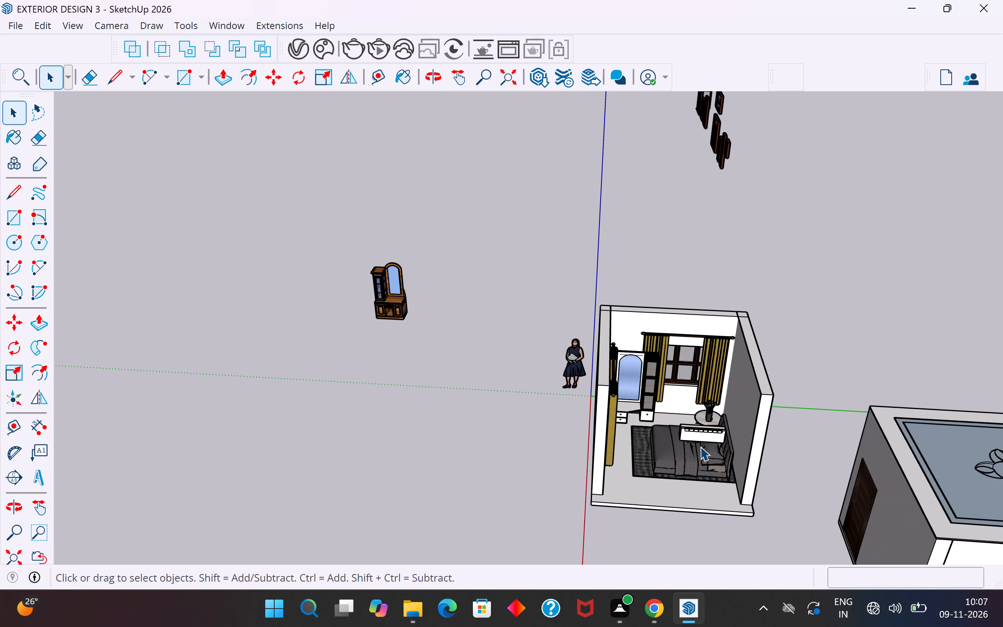
{"action": "middle_click_drag", "start_coordinate": [721, 435], "coordinate": [722, 434]}
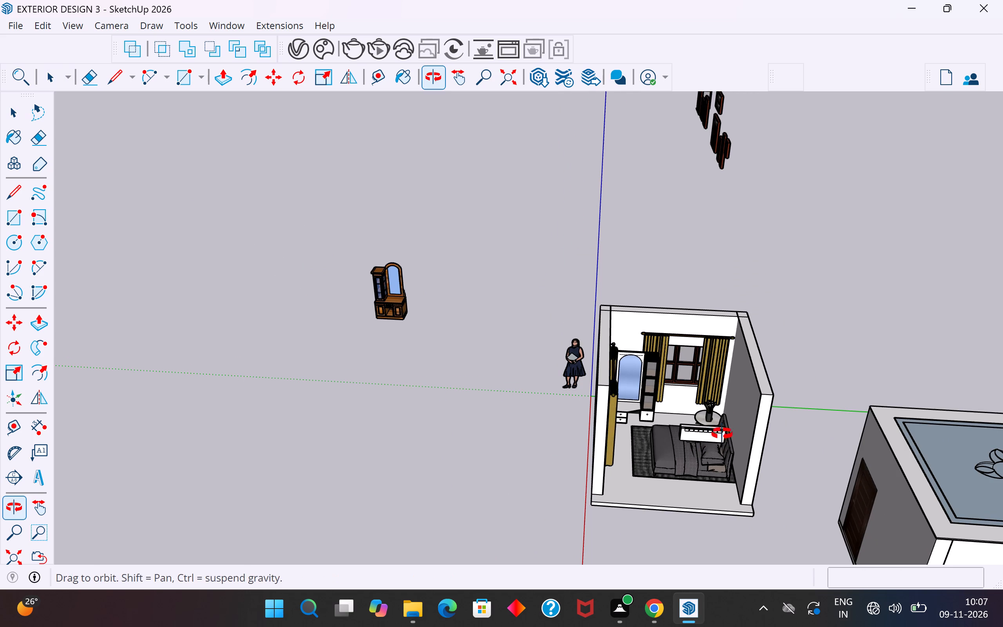
{"action": "middle_click_drag", "start_coordinate": [722, 434], "coordinate": [737, 366]}
{"action": "scroll", "coordinate": [711, 372], "scroll_direction": "up", "scroll_amount": 8}
{"action": "middle_click_drag", "start_coordinate": [691, 377], "coordinate": [601, 352]}
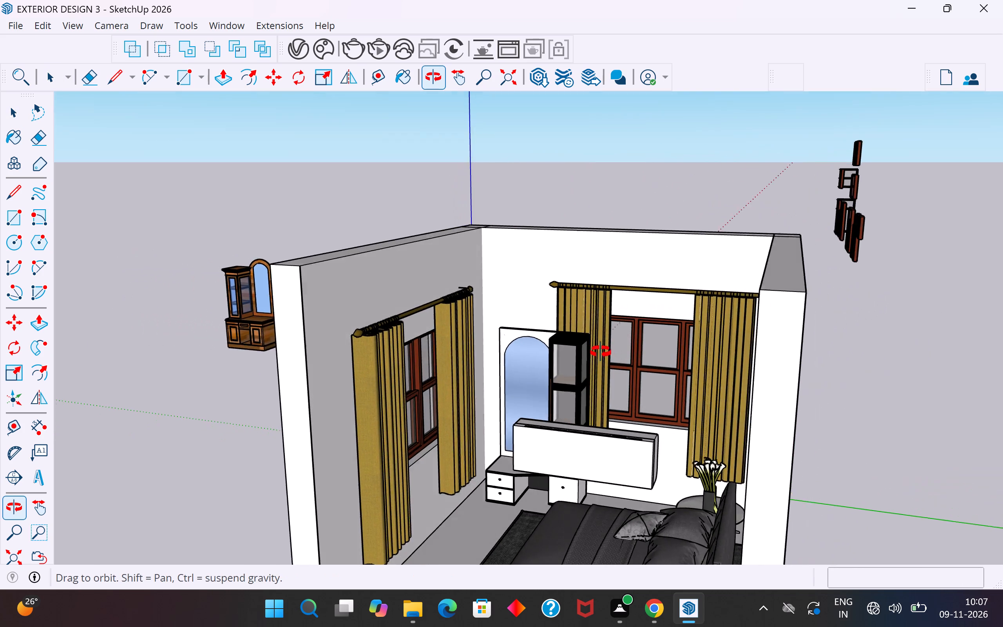
{"action": "middle_click_drag", "start_coordinate": [601, 352], "coordinate": [599, 352]}
{"action": "scroll", "coordinate": [604, 339], "scroll_direction": "down", "scroll_amount": 3}
{"action": "middle_click_drag", "start_coordinate": [604, 339], "coordinate": [618, 353]}
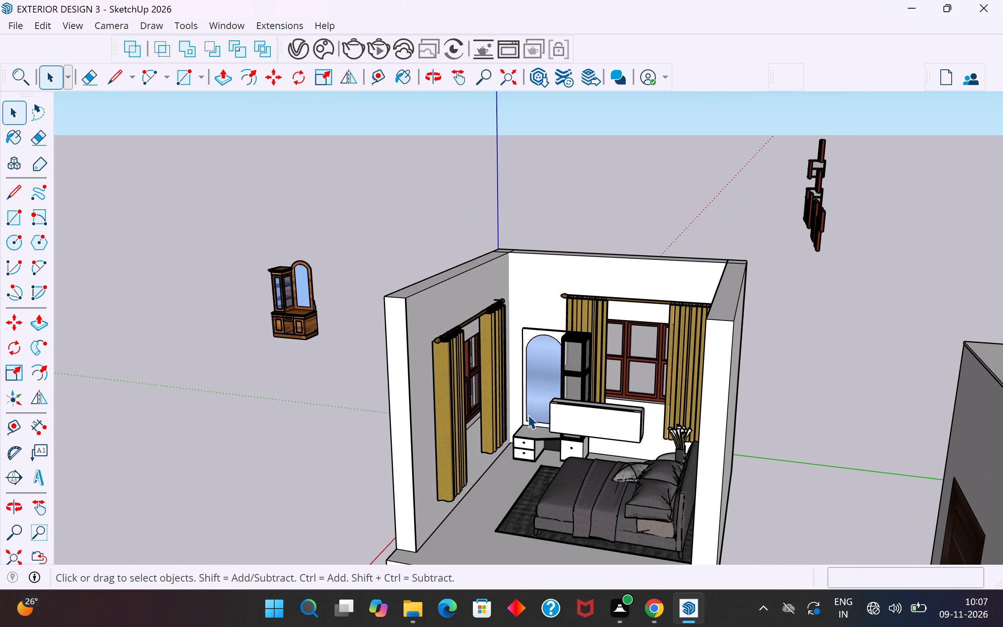
Move the dressing mirror unit about 3 1/2" along the green axis, away from the round table side.
{"action": "scroll", "coordinate": [523, 416], "scroll_direction": "up", "scroll_amount": 3}
{"action": "scroll", "coordinate": [514, 446], "scroll_direction": "up", "scroll_amount": 7}
{"action": "left_click", "coordinate": [518, 449]}
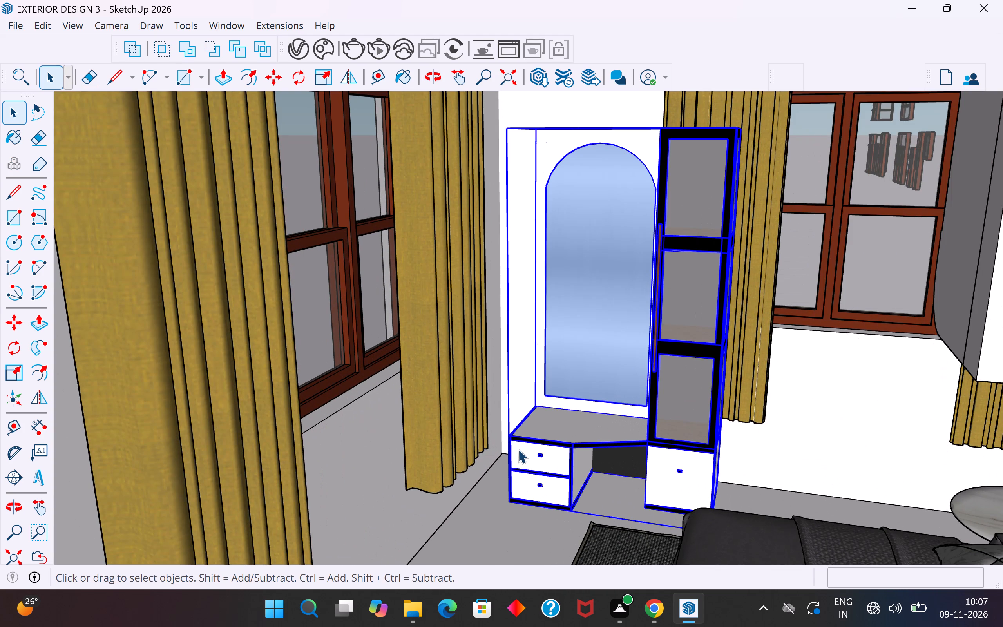
{"action": "key", "text": "m"}
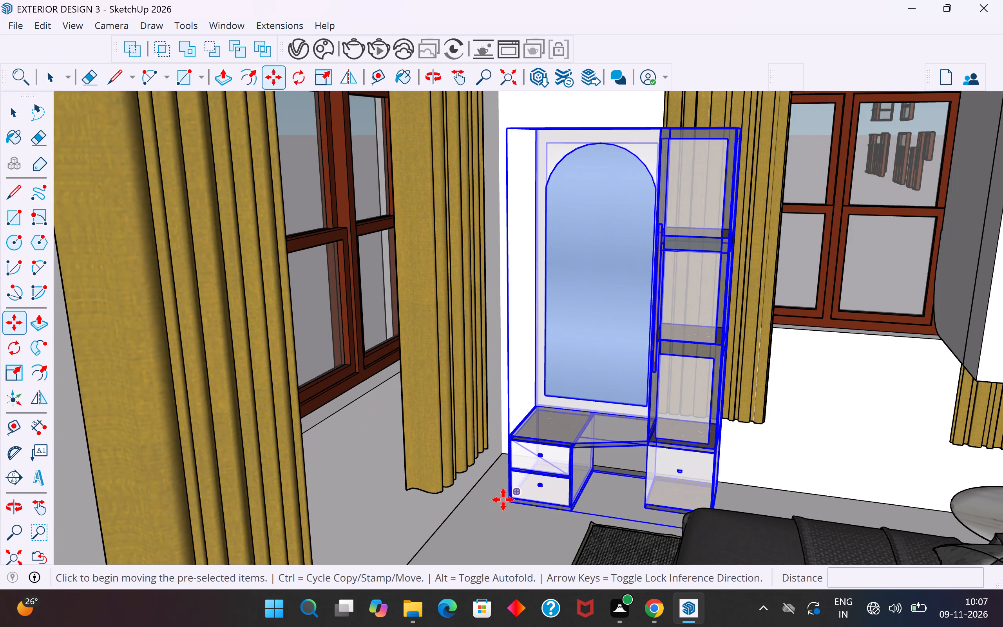
{"action": "left_click", "coordinate": [503, 500]}
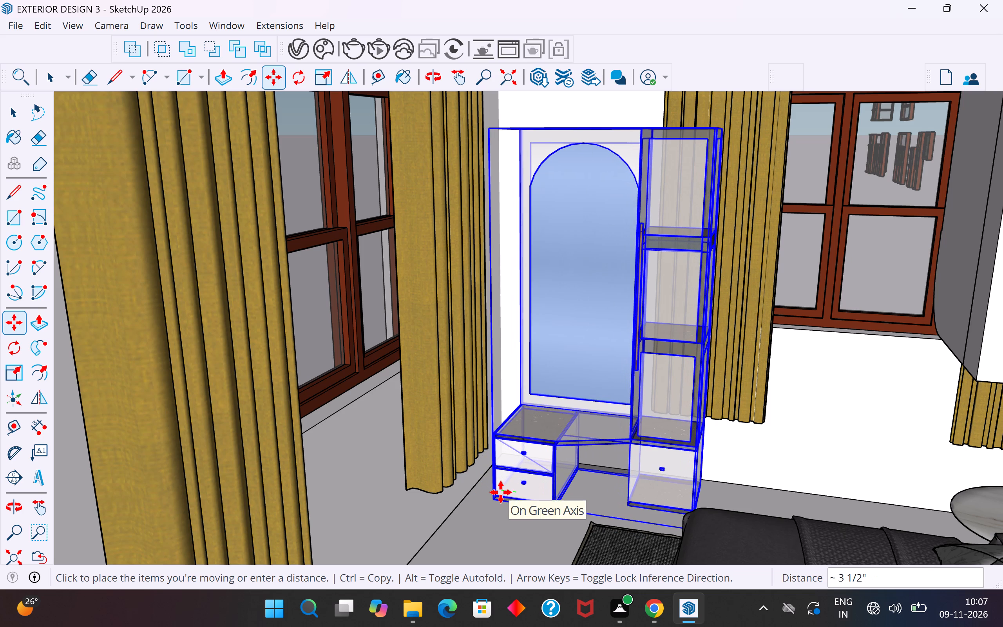
{"action": "left_click", "coordinate": [501, 492]}
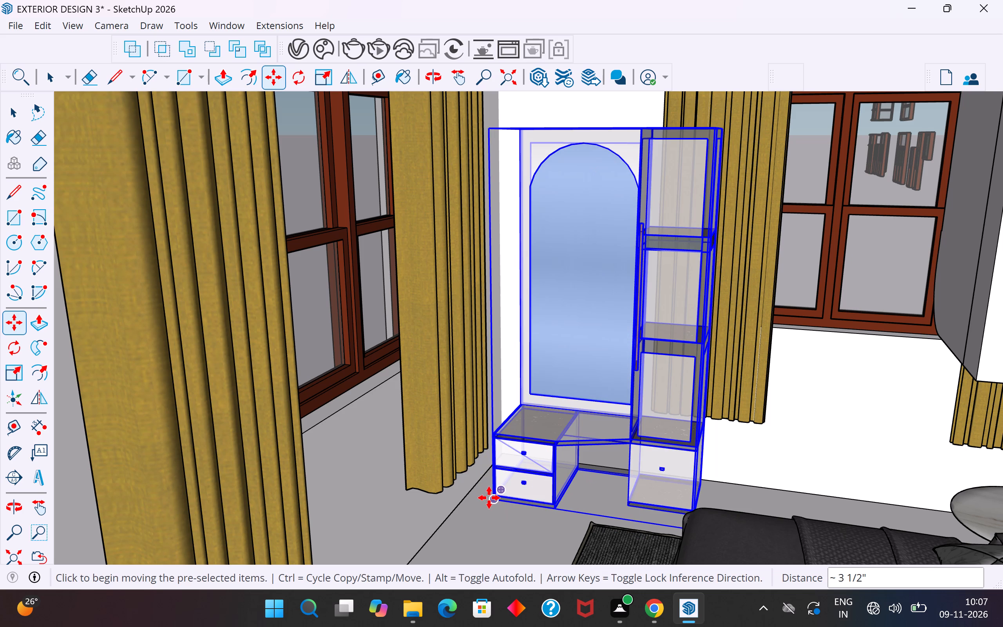
Fine-tune the dressing mirror unit about 6 3/16" farther from the round table, then about 5 5/16" back, and clear the selection.
{"action": "left_click", "coordinate": [489, 498]}
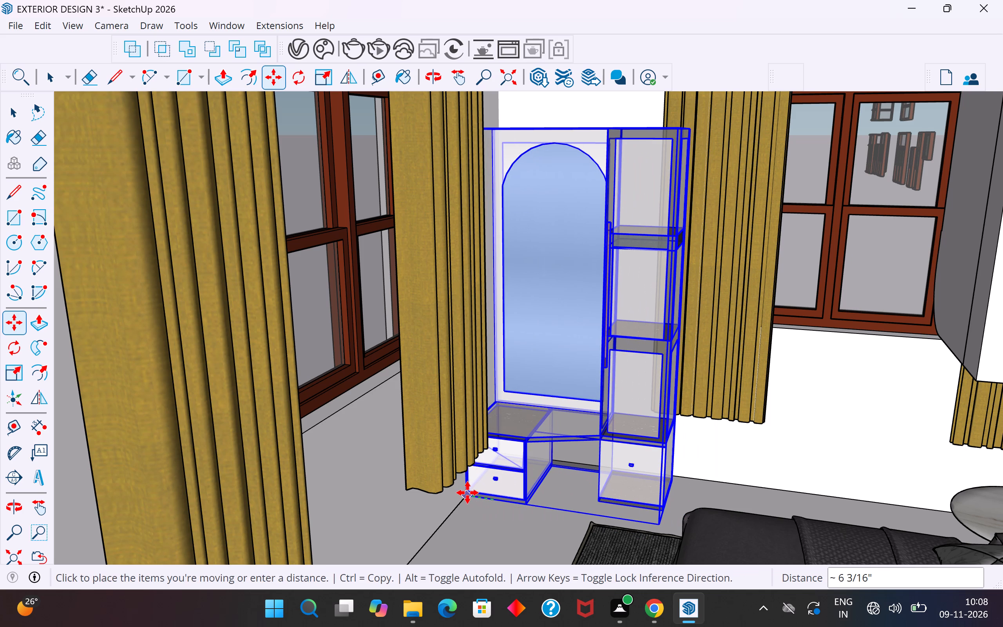
{"action": "left_click", "coordinate": [467, 493]}
{"action": "left_click", "coordinate": [467, 493]}
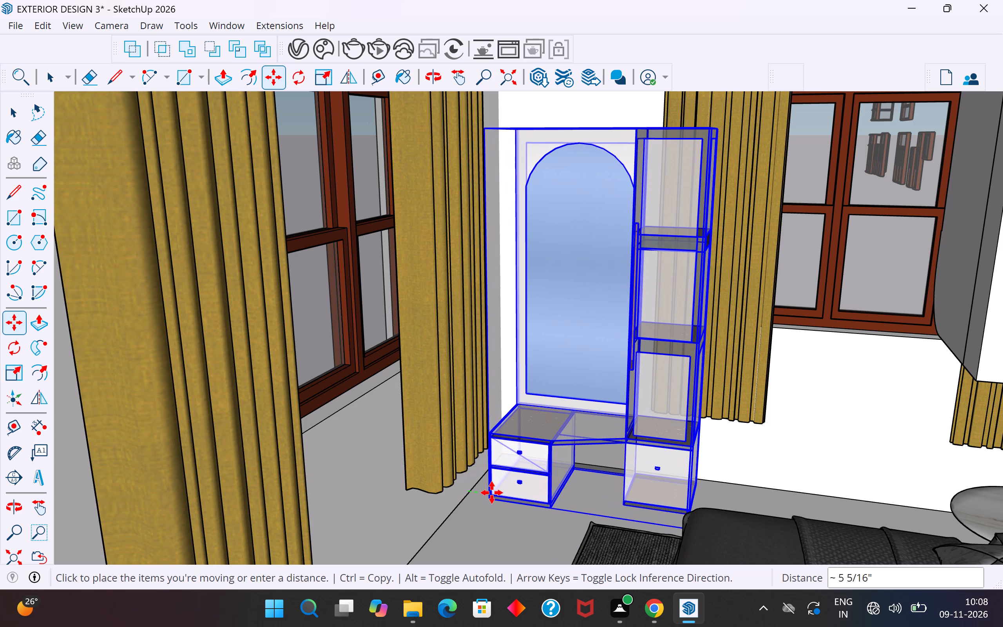
{"action": "left_click", "coordinate": [492, 493]}
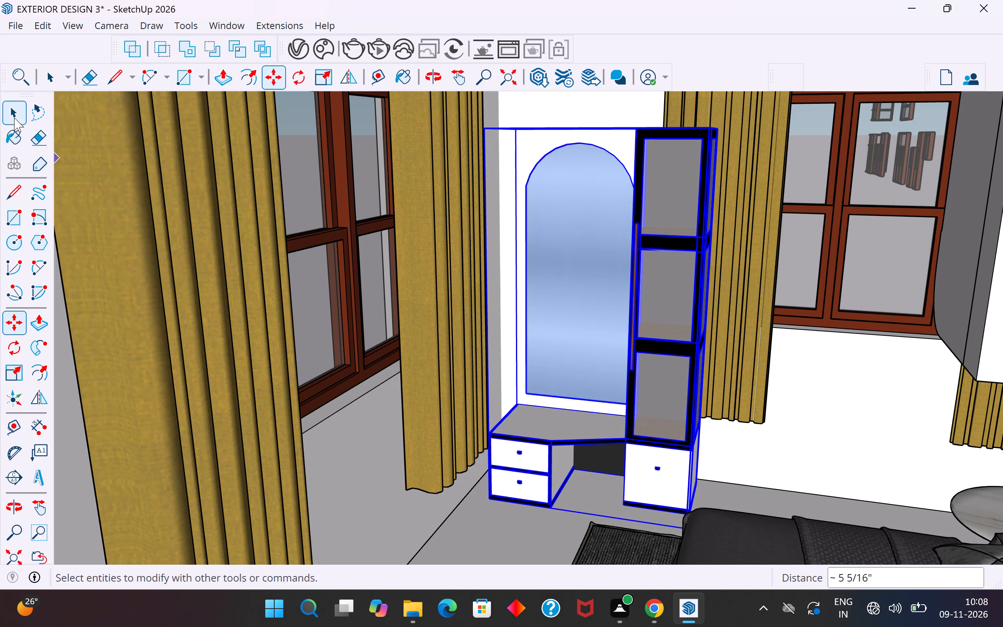
{"action": "left_click", "coordinate": [14, 118]}
{"action": "scroll", "coordinate": [427, 316], "scroll_direction": "down", "scroll_amount": 12}
{"action": "left_click", "coordinate": [252, 412]}
Unhide the original bedroom's wall that contains the wooden door.
{"action": "middle_click_drag", "start_coordinate": [470, 433], "coordinate": [473, 433]}
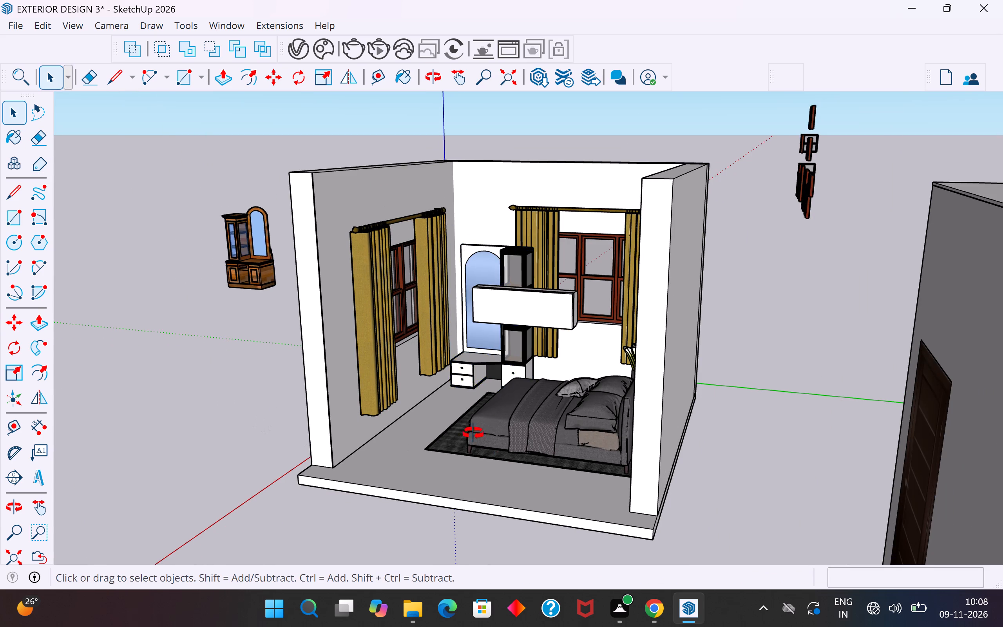
{"action": "middle_click_drag", "start_coordinate": [473, 433], "coordinate": [582, 480]}
{"action": "scroll", "coordinate": [591, 432], "scroll_direction": "up", "scroll_amount": 4}
{"action": "middle_click_drag", "start_coordinate": [590, 438], "coordinate": [587, 460]}
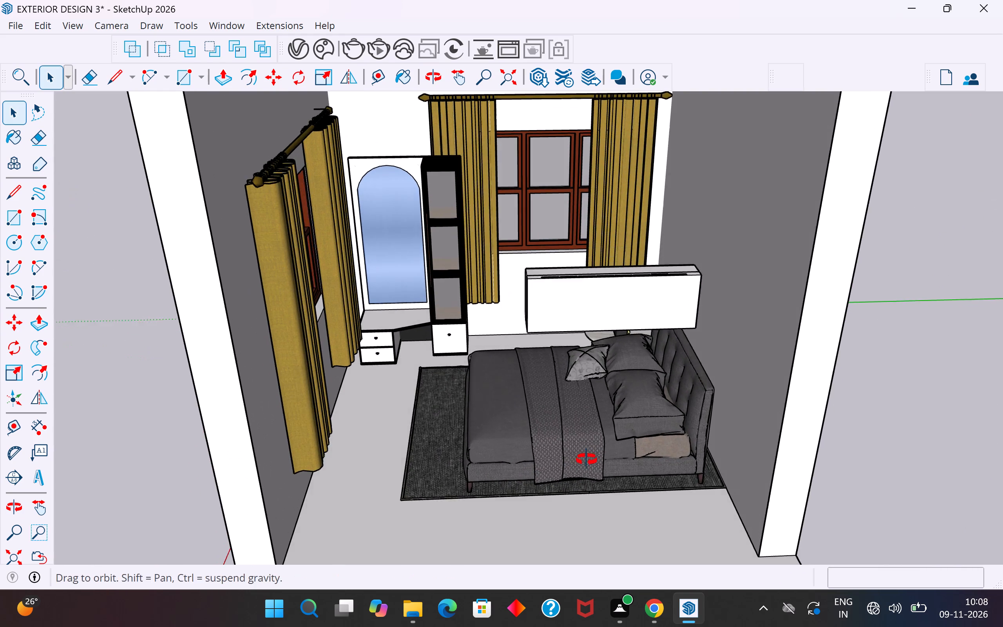
{"action": "middle_click_drag", "start_coordinate": [587, 460], "coordinate": [586, 461]}
{"action": "scroll", "coordinate": [555, 453], "scroll_direction": "down", "scroll_amount": 10}
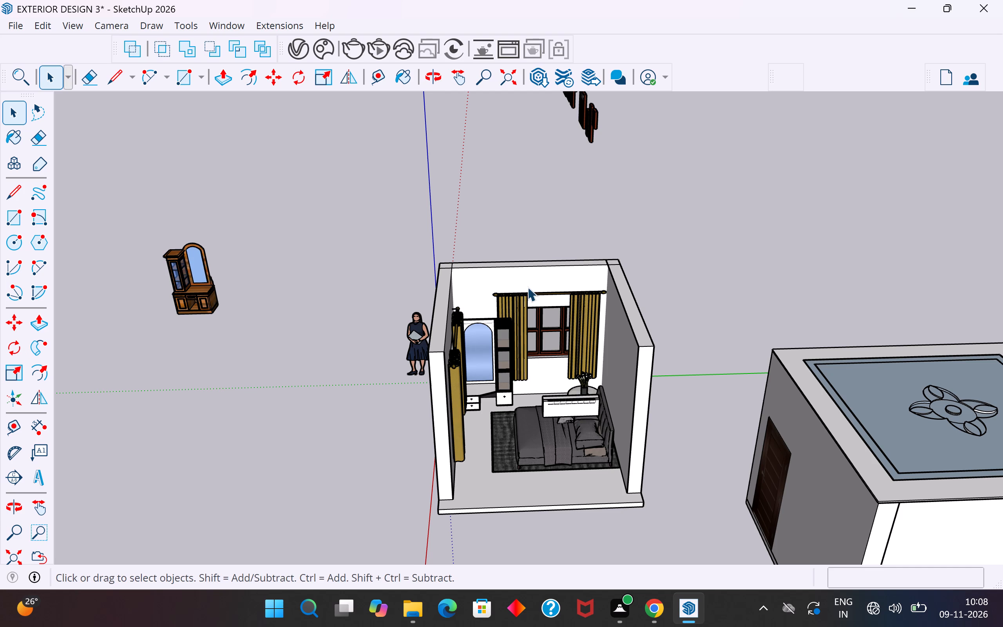
{"action": "left_click", "coordinate": [39, 24]}
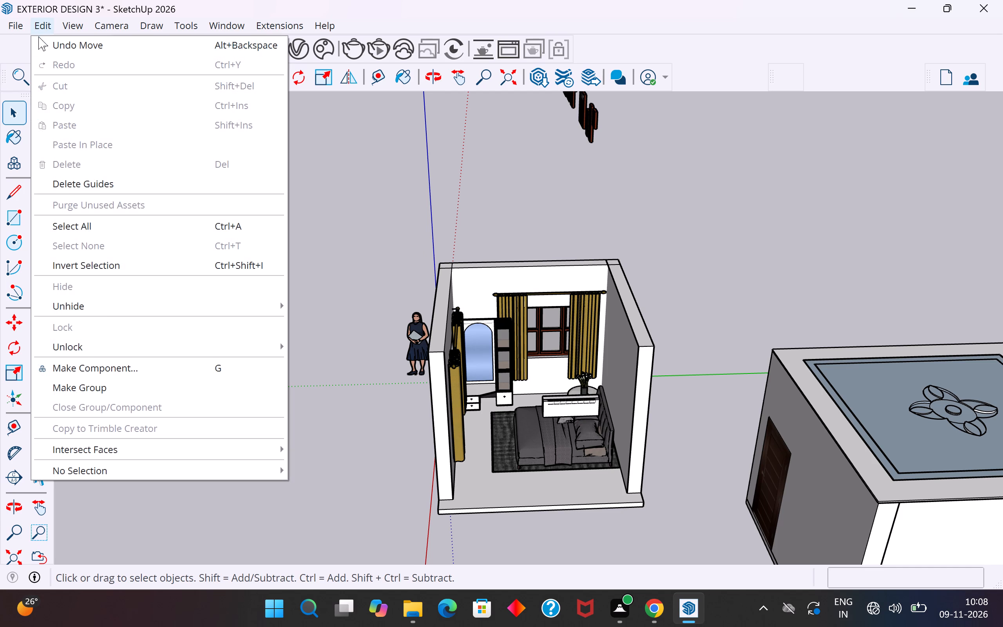
{"action": "left_click", "coordinate": [338, 329]}
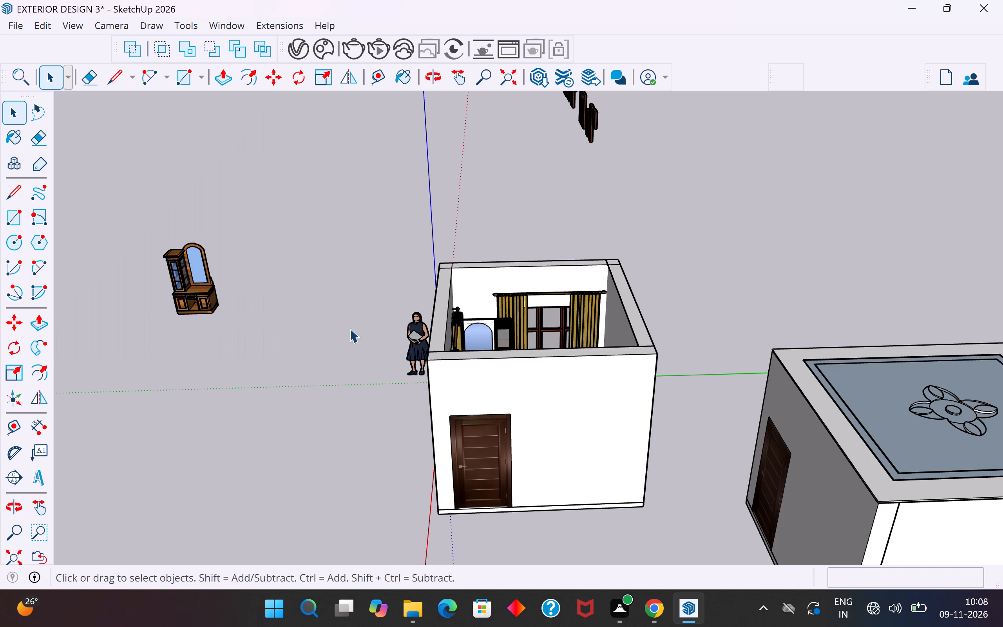
Examine the original bedroom and its rotated, ceilinged copy from the sides and above to compare their placement.
{"action": "middle_click_drag", "start_coordinate": [536, 388], "coordinate": [641, 573]}
{"action": "scroll", "coordinate": [670, 354], "scroll_direction": "up", "scroll_amount": 2}
{"action": "middle_click_drag", "start_coordinate": [693, 376], "coordinate": [329, 339]}
{"action": "scroll", "coordinate": [595, 188], "scroll_direction": "down", "scroll_amount": 9}
{"action": "middle_click_drag", "start_coordinate": [735, 329], "coordinate": [391, 501]}
{"action": "scroll", "coordinate": [534, 366], "scroll_direction": "up", "scroll_amount": 3}
{"action": "middle_click_drag", "start_coordinate": [581, 374], "coordinate": [647, 256]}
{"action": "middle_click_drag", "start_coordinate": [562, 407], "coordinate": [662, 396]}
{"action": "scroll", "coordinate": [614, 350], "scroll_direction": "down", "scroll_amount": 5}
{"action": "middle_click_drag", "start_coordinate": [612, 349], "coordinate": [611, 391]}
{"action": "scroll", "coordinate": [611, 391], "scroll_direction": "up", "scroll_amount": 4}
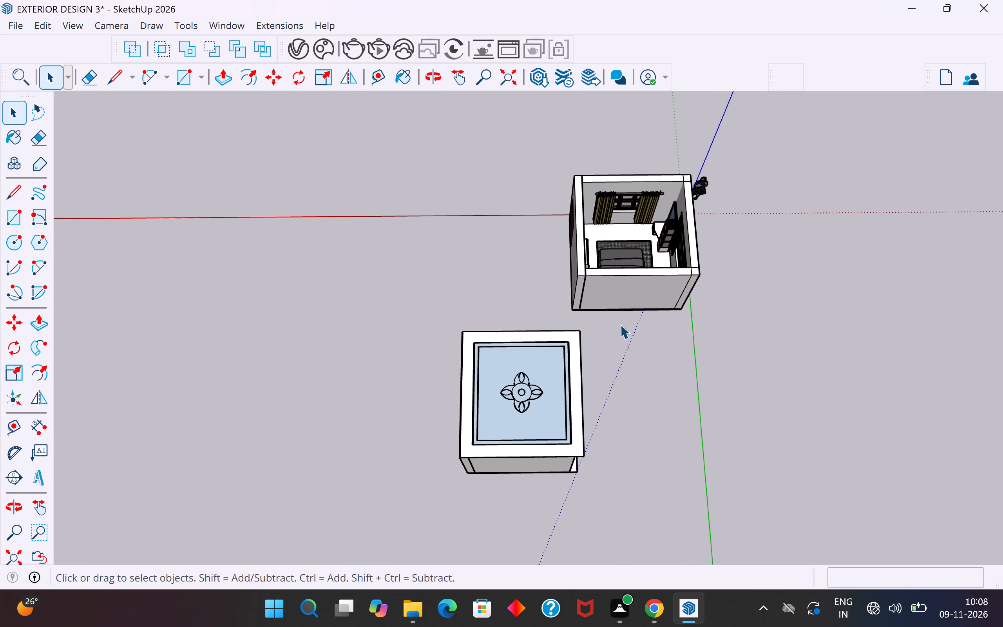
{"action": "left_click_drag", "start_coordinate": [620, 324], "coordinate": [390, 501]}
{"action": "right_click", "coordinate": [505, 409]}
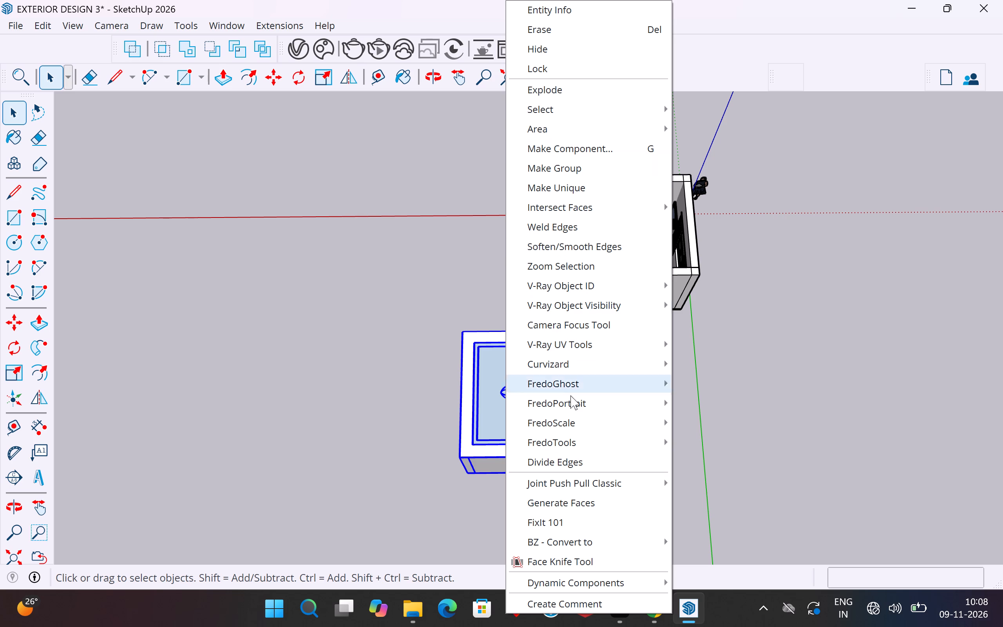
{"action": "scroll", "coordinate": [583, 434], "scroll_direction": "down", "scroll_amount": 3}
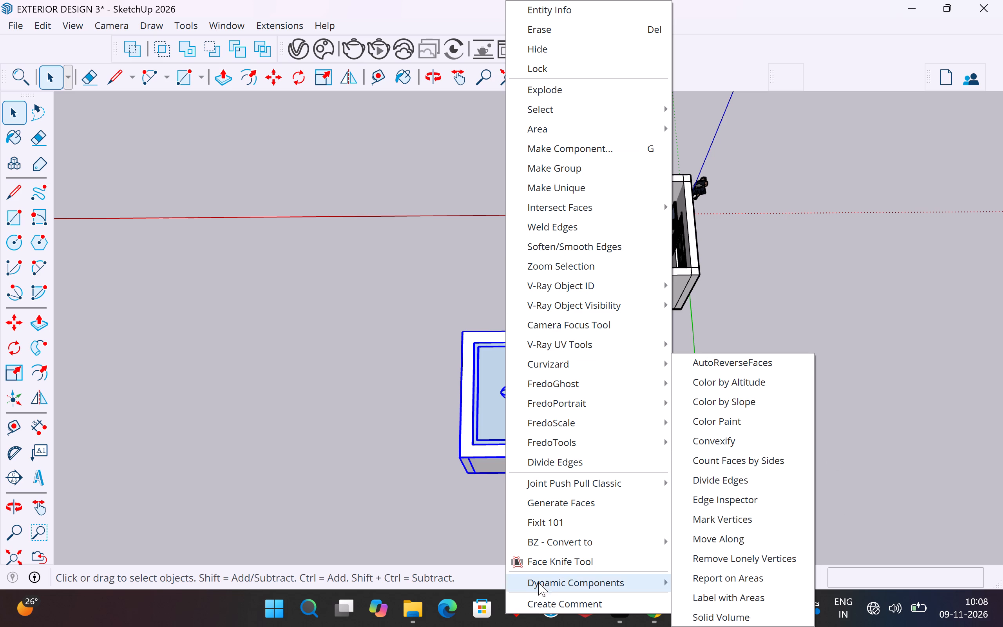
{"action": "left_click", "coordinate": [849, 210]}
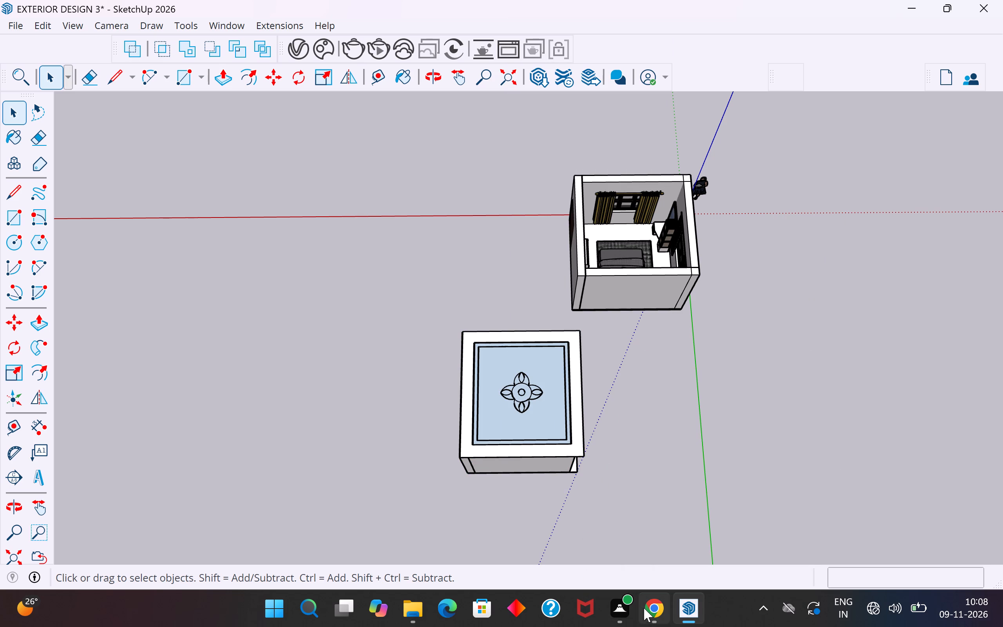
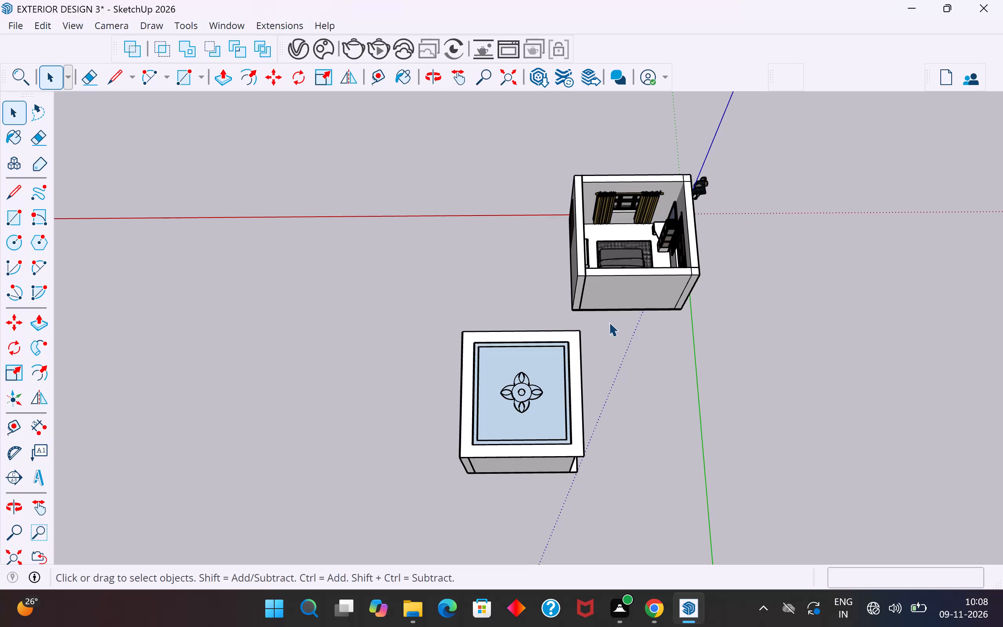
Move the rotated, ceilinged bedroom copy about 89' away from the original room, beside the spare window frames, and clear the selection.
{"action": "left_click_drag", "start_coordinate": [609, 322], "coordinate": [376, 529]}
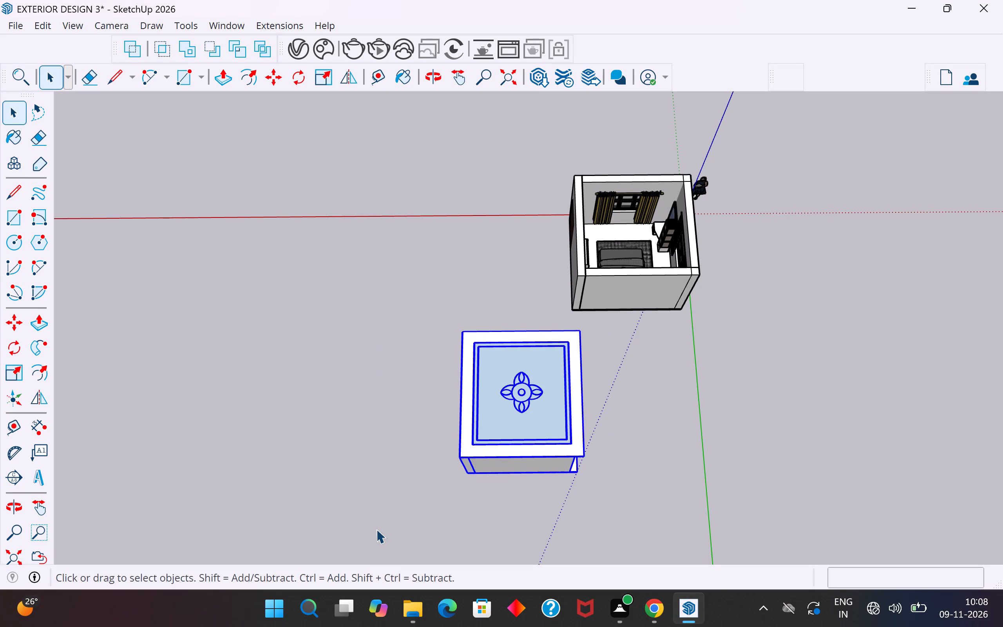
{"action": "key", "text": "m"}
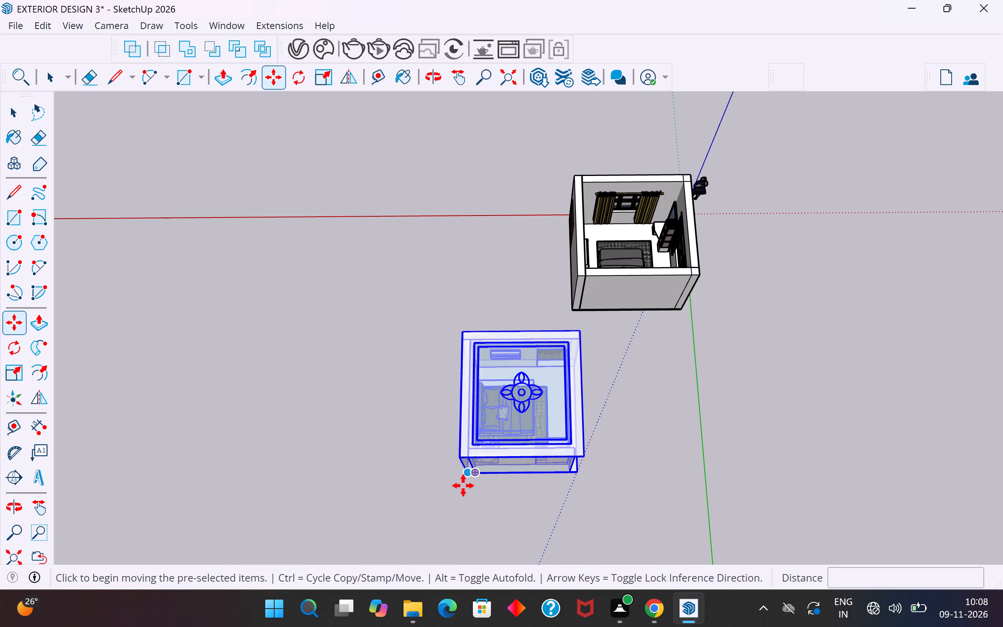
{"action": "scroll", "coordinate": [464, 481], "scroll_direction": "up", "scroll_amount": 8}
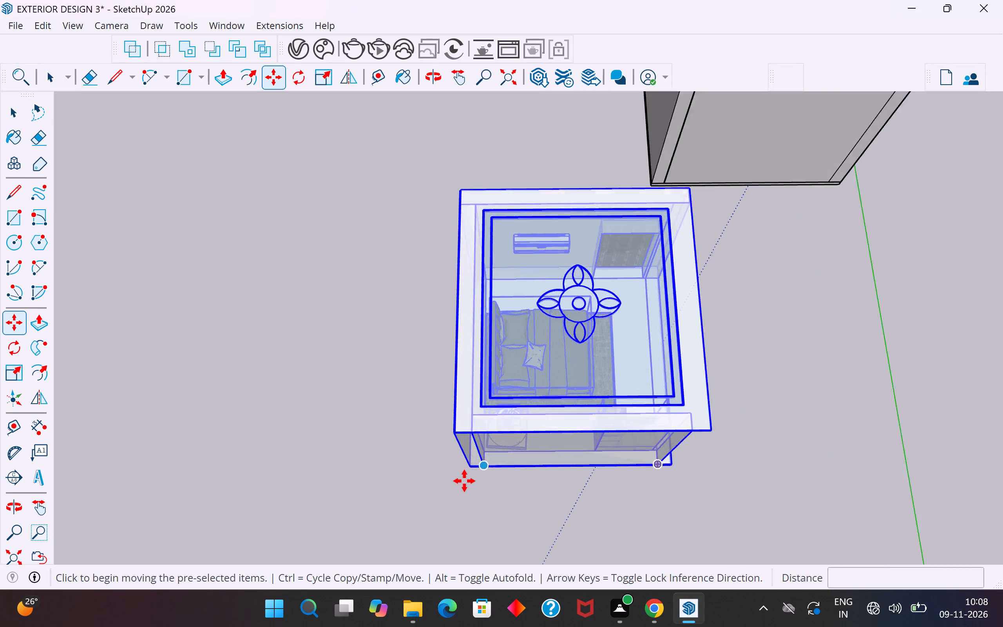
{"action": "scroll", "coordinate": [464, 481], "scroll_direction": "up", "scroll_amount": 12}
{"action": "left_click", "coordinate": [469, 460]}
{"action": "scroll", "coordinate": [319, 508], "scroll_direction": "down", "scroll_amount": 2}
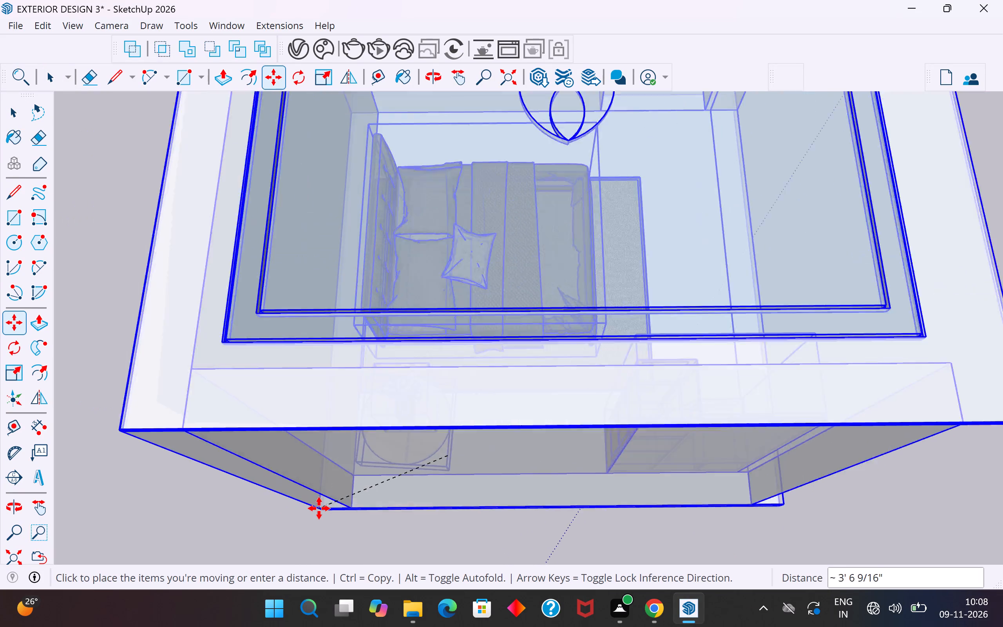
{"action": "scroll", "coordinate": [319, 508], "scroll_direction": "down", "scroll_amount": 7}
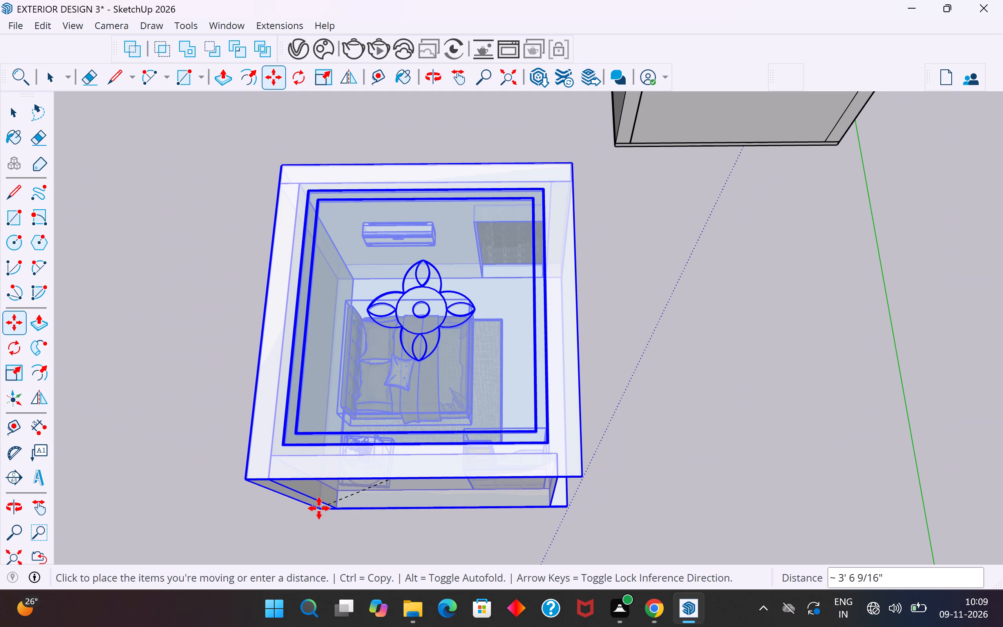
{"action": "scroll", "coordinate": [336, 486], "scroll_direction": "down", "scroll_amount": 18}
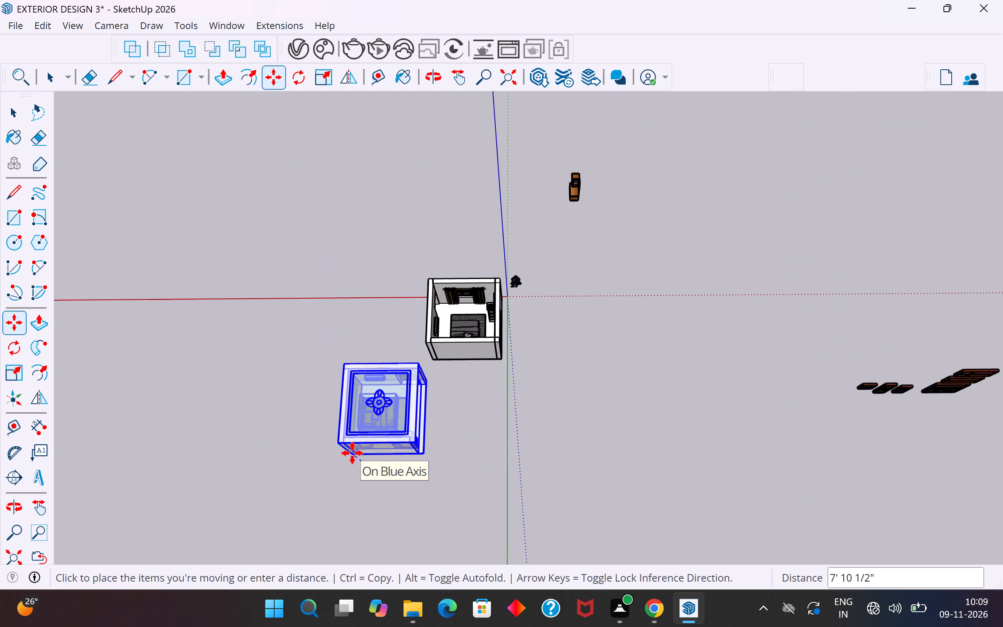
{"action": "scroll", "coordinate": [352, 453], "scroll_direction": "down", "scroll_amount": 3}
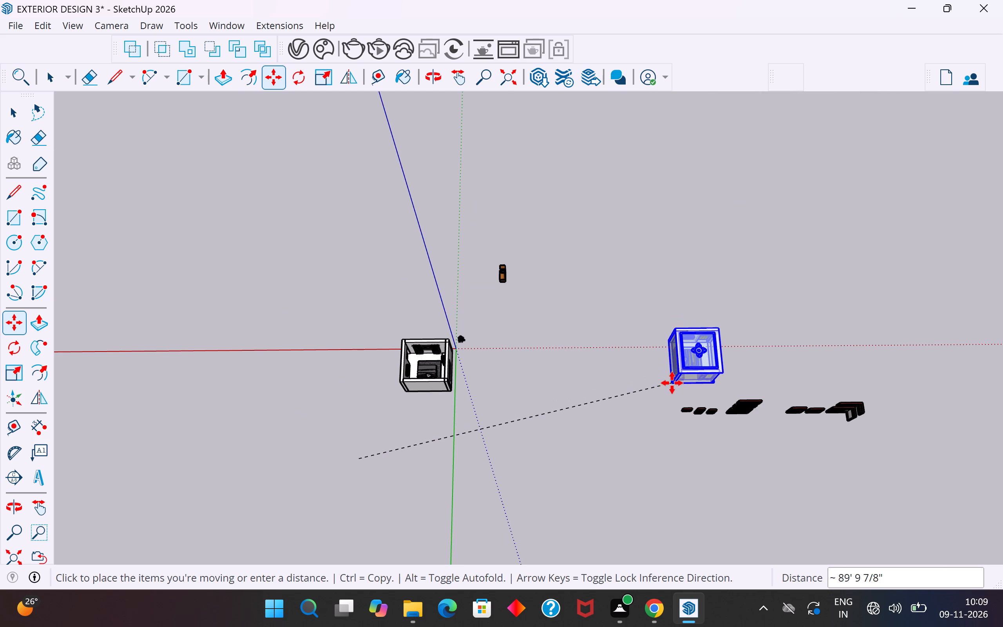
{"action": "left_click", "coordinate": [672, 393]}
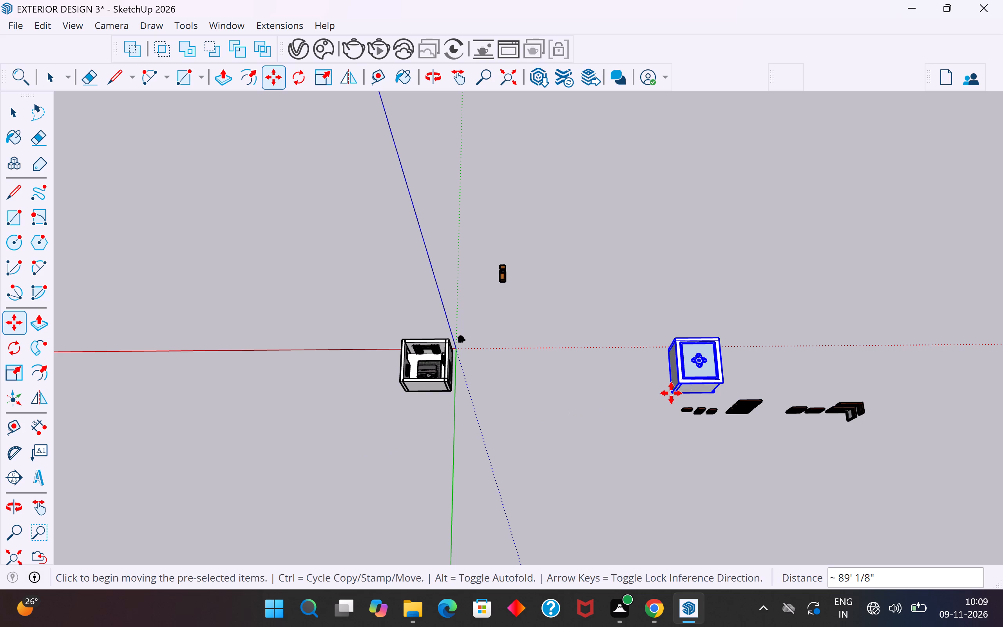
{"action": "left_click", "coordinate": [14, 111]}
{"action": "left_click", "coordinate": [273, 341]}
Unhide all hidden objects in the model.
{"action": "middle_click_drag", "start_coordinate": [454, 420], "coordinate": [576, 390]}
{"action": "scroll", "coordinate": [498, 374], "scroll_direction": "up", "scroll_amount": 5}
{"action": "middle_click_drag", "start_coordinate": [500, 380], "coordinate": [472, 262]}
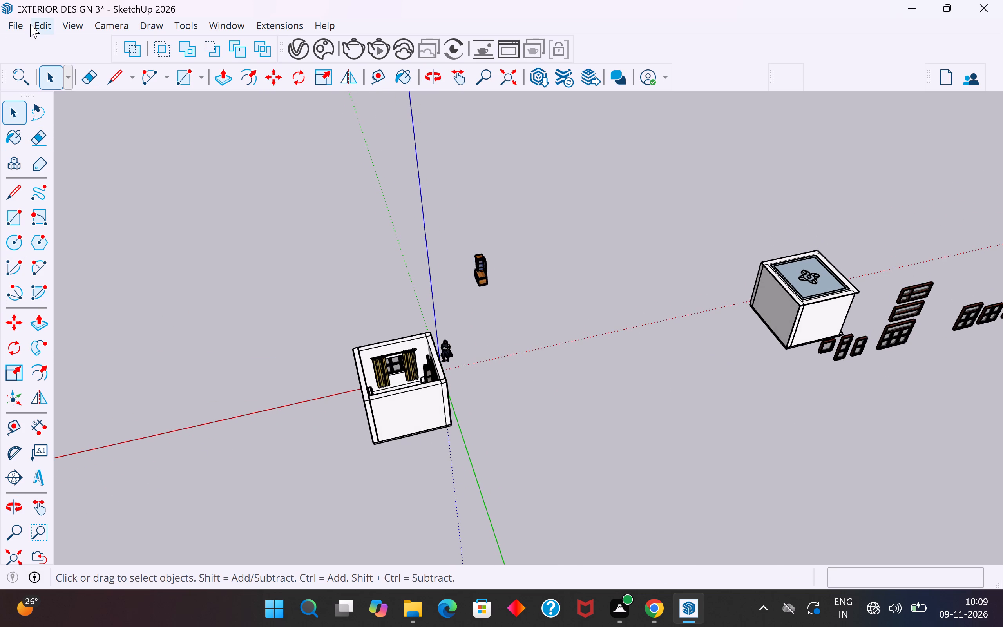
{"action": "left_click", "coordinate": [42, 31]}
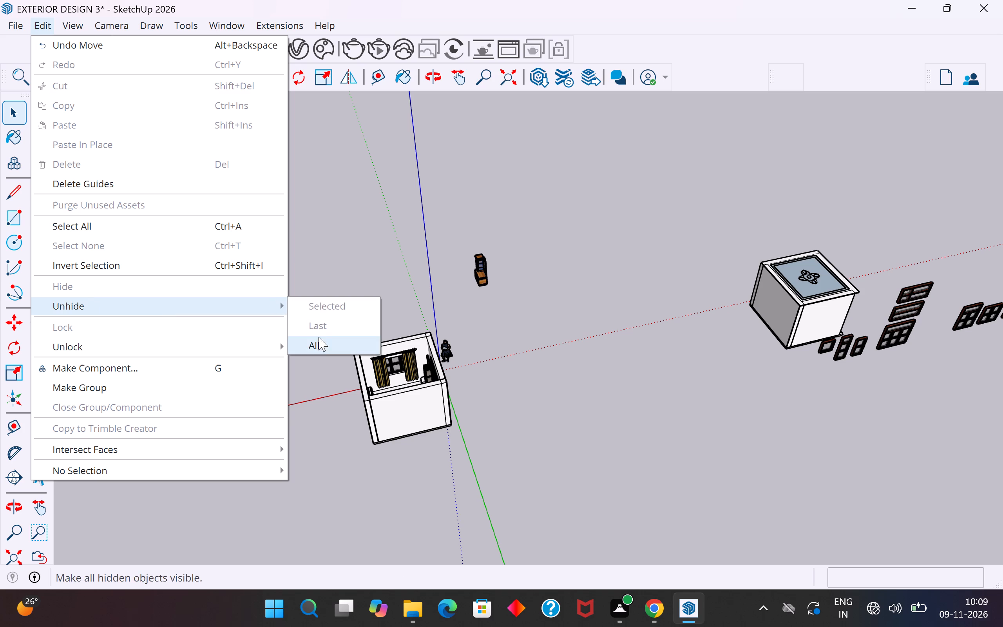
{"action": "left_click", "coordinate": [319, 347]}
{"action": "left_click", "coordinate": [481, 458]}
Hide the wooden door component in the original bedroom's wall.
{"action": "scroll", "coordinate": [435, 439], "scroll_direction": "up", "scroll_amount": 4}
{"action": "middle_click_drag", "start_coordinate": [403, 459], "coordinate": [607, 420]}
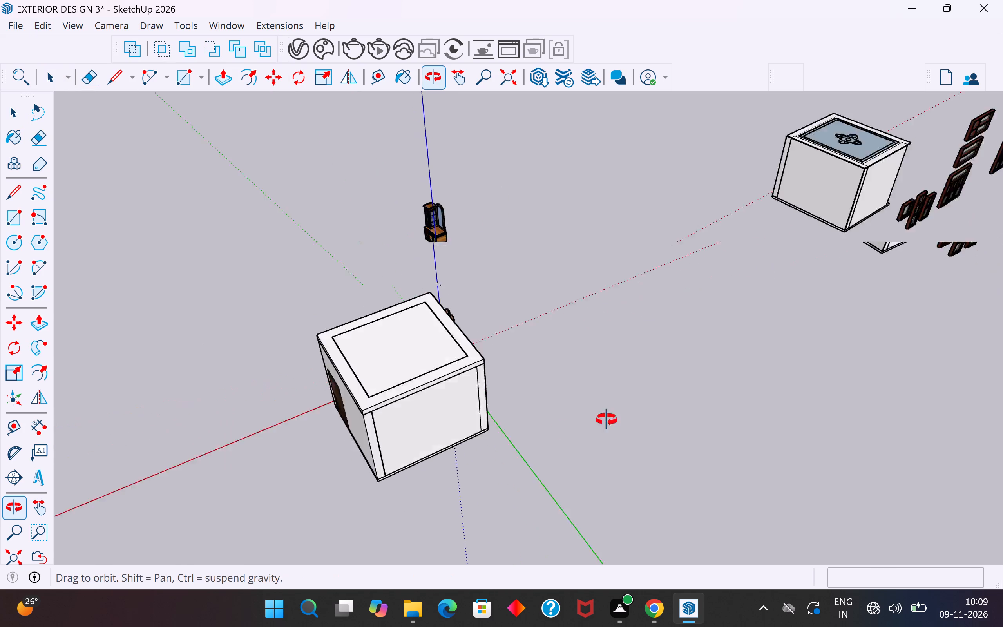
{"action": "middle_click_drag", "start_coordinate": [607, 420], "coordinate": [708, 387]}
{"action": "scroll", "coordinate": [534, 440], "scroll_direction": "up", "scroll_amount": 4}
{"action": "middle_click_drag", "start_coordinate": [532, 454], "coordinate": [634, 448]}
{"action": "left_click", "coordinate": [476, 447]}
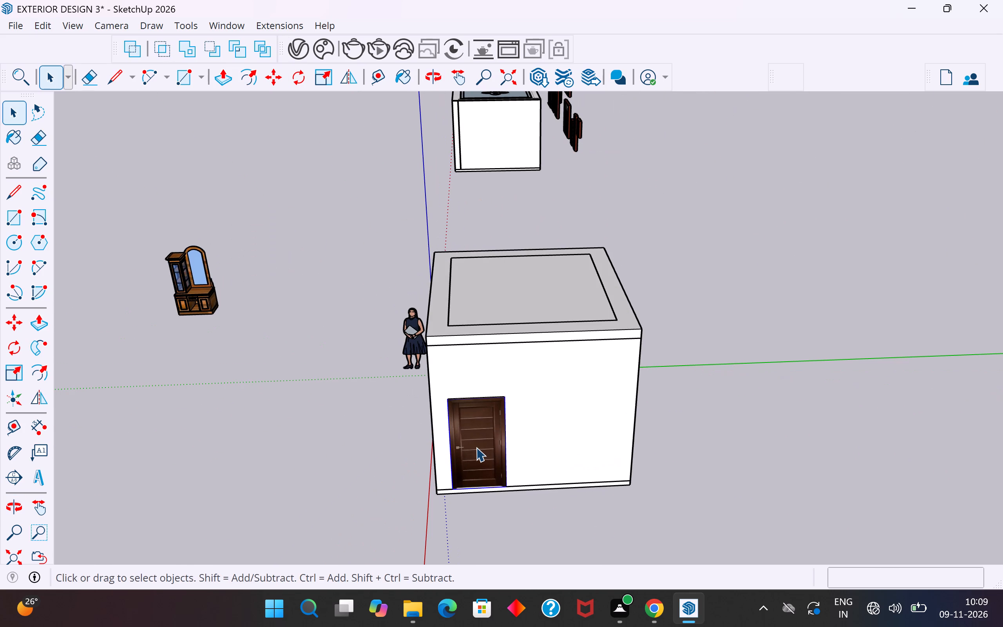
{"action": "scroll", "coordinate": [476, 447], "scroll_direction": "up", "scroll_amount": 3}
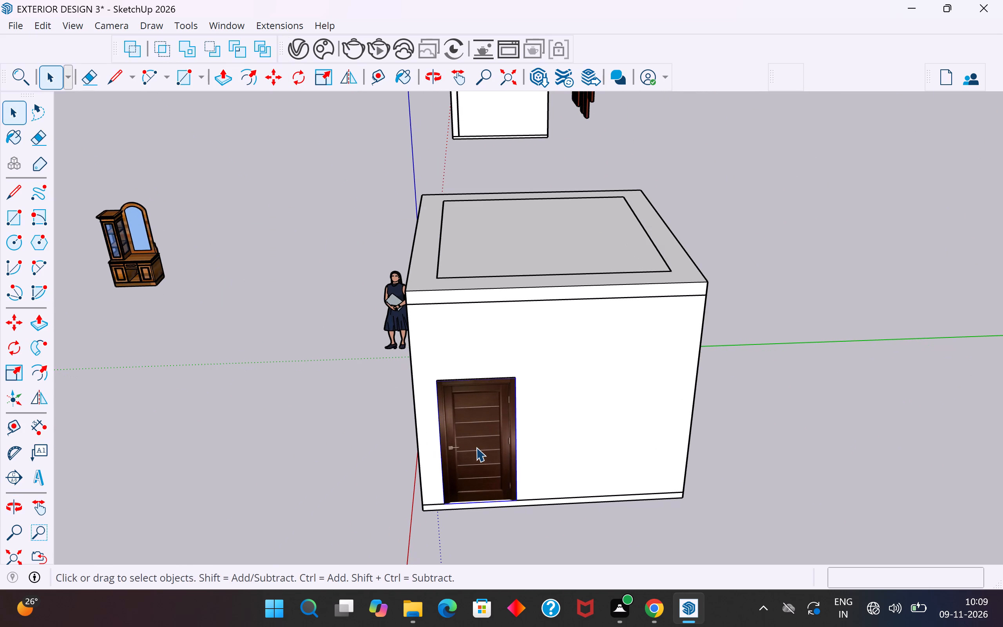
{"action": "left_click", "coordinate": [476, 447]}
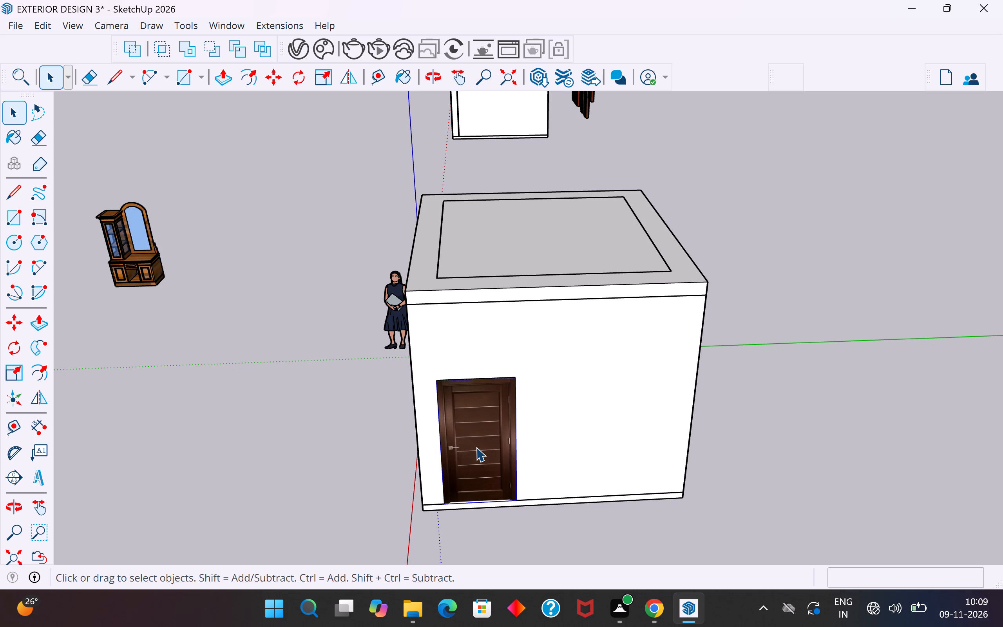
{"action": "right_click", "coordinate": [476, 447]}
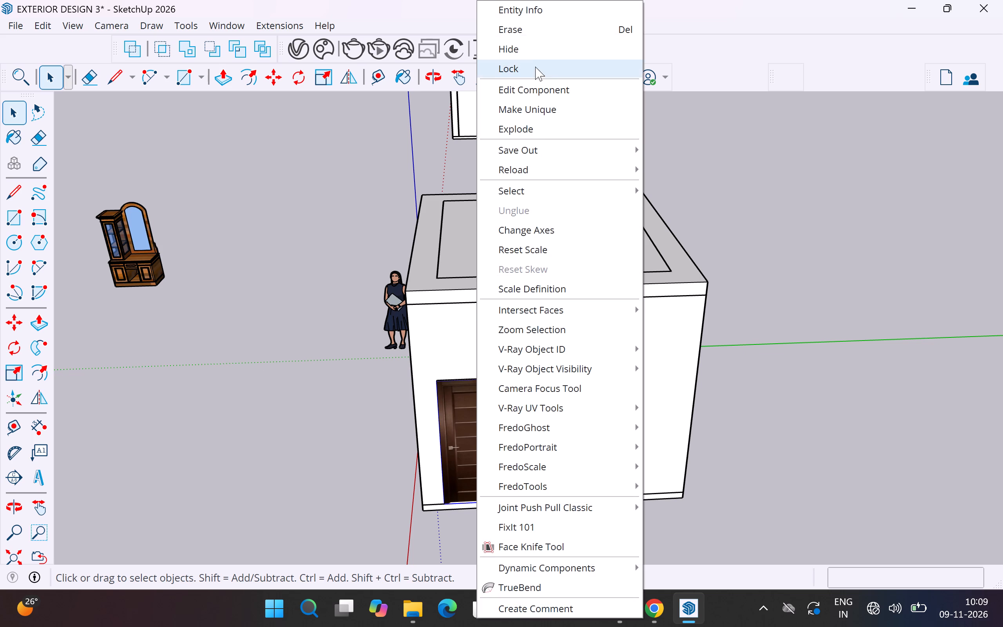
{"action": "left_click", "coordinate": [534, 52]}
Shift the dressing unit inside the original bedroom slightly, using the bottom back corner of its tall cabinet as the base point.
{"action": "scroll", "coordinate": [454, 433], "scroll_direction": "up", "scroll_amount": 6}
{"action": "middle_click_drag", "start_coordinate": [459, 416], "coordinate": [460, 397]}
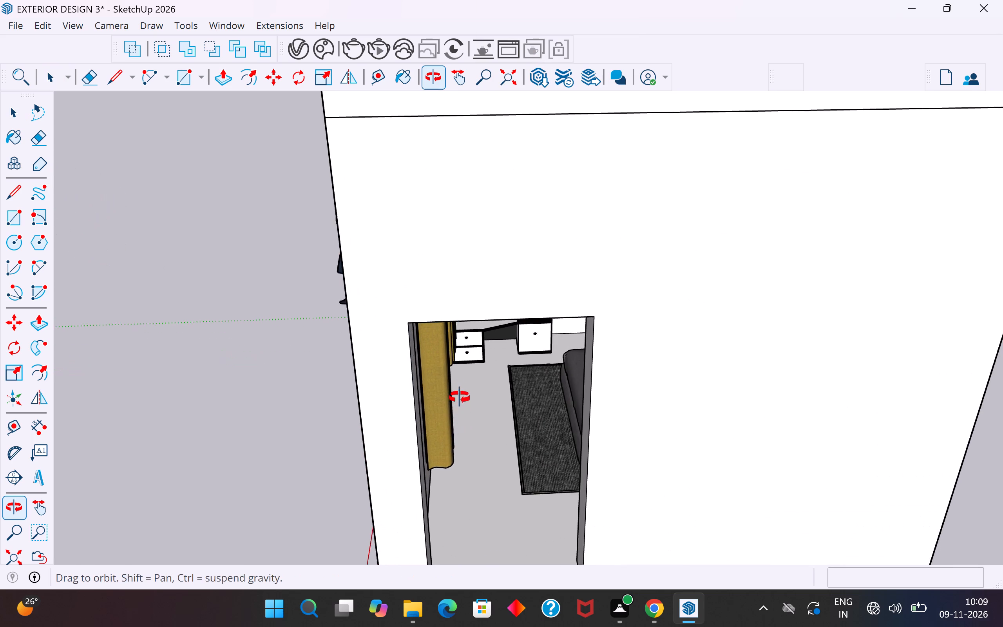
{"action": "middle_click_drag", "start_coordinate": [460, 397], "coordinate": [456, 363]}
{"action": "scroll", "coordinate": [456, 363], "scroll_direction": "up", "scroll_amount": 6}
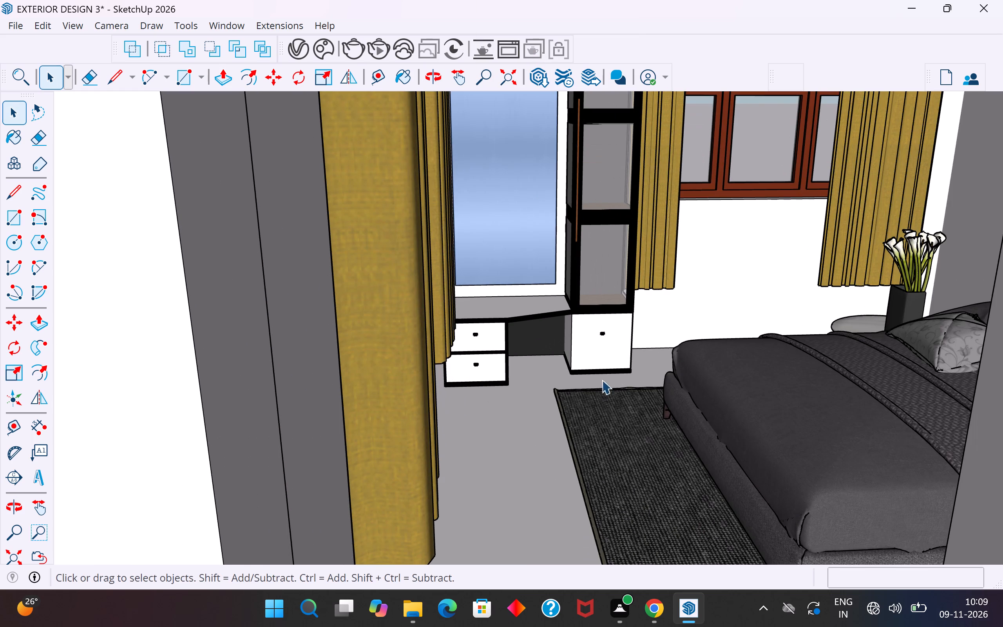
{"action": "middle_click_drag", "start_coordinate": [603, 373], "coordinate": [585, 377]}
{"action": "scroll", "coordinate": [581, 273], "scroll_direction": "up", "scroll_amount": 3}
{"action": "middle_click_drag", "start_coordinate": [600, 307], "coordinate": [585, 314]}
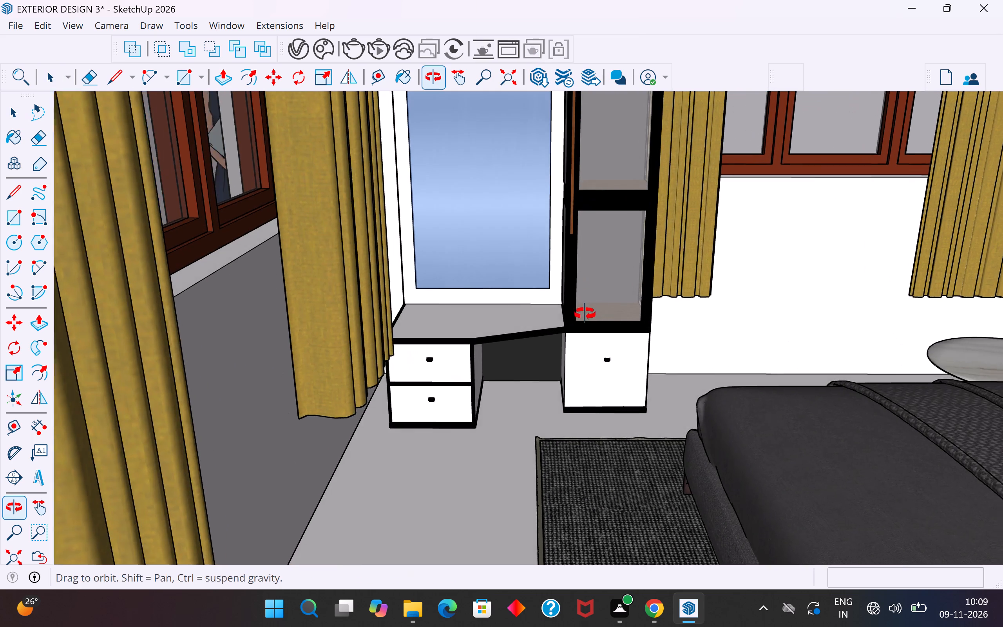
{"action": "middle_click_drag", "start_coordinate": [585, 314], "coordinate": [576, 316]}
{"action": "scroll", "coordinate": [600, 339], "scroll_direction": "up", "scroll_amount": 3}
{"action": "middle_click_drag", "start_coordinate": [617, 342], "coordinate": [648, 327]}
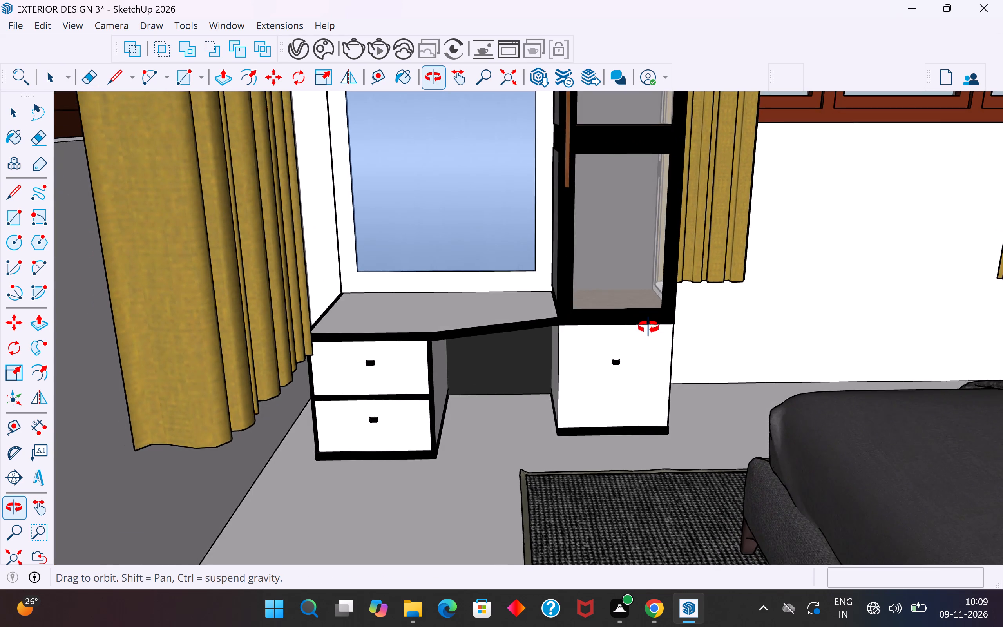
{"action": "middle_click_drag", "start_coordinate": [648, 327], "coordinate": [646, 316]}
{"action": "middle_click_drag", "start_coordinate": [656, 404], "coordinate": [474, 420]}
{"action": "scroll", "coordinate": [666, 390], "scroll_direction": "up", "scroll_amount": 3}
{"action": "middle_click_drag", "start_coordinate": [670, 408], "coordinate": [528, 430]}
{"action": "scroll", "coordinate": [540, 444], "scroll_direction": "up", "scroll_amount": 8}
{"action": "key", "text": "m"}
{"action": "left_click", "coordinate": [526, 464]}
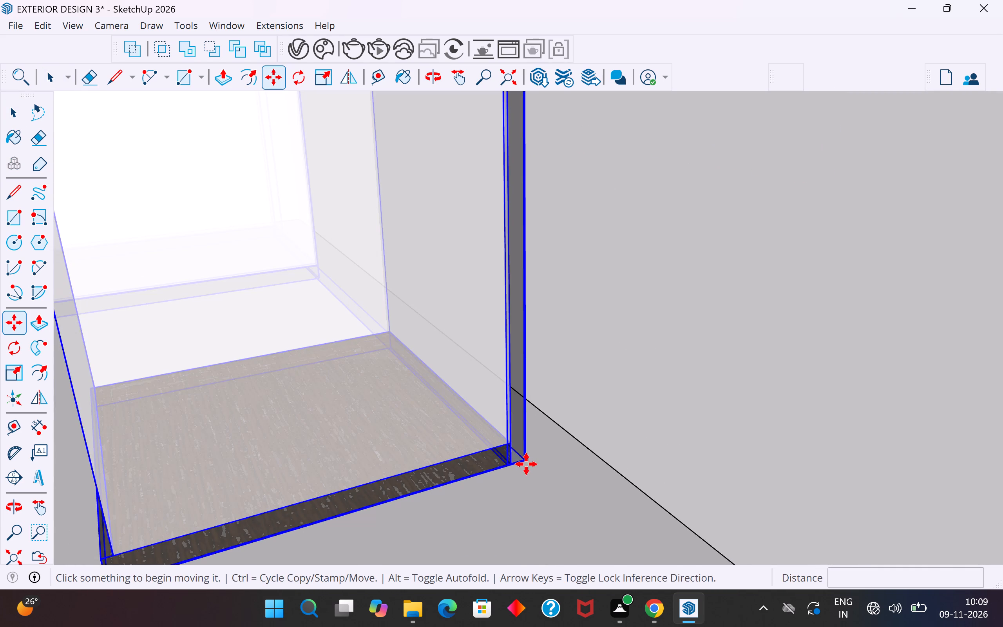
{"action": "left_click", "coordinate": [579, 518]}
{"action": "scroll", "coordinate": [597, 426], "scroll_direction": "down", "scroll_amount": 4}
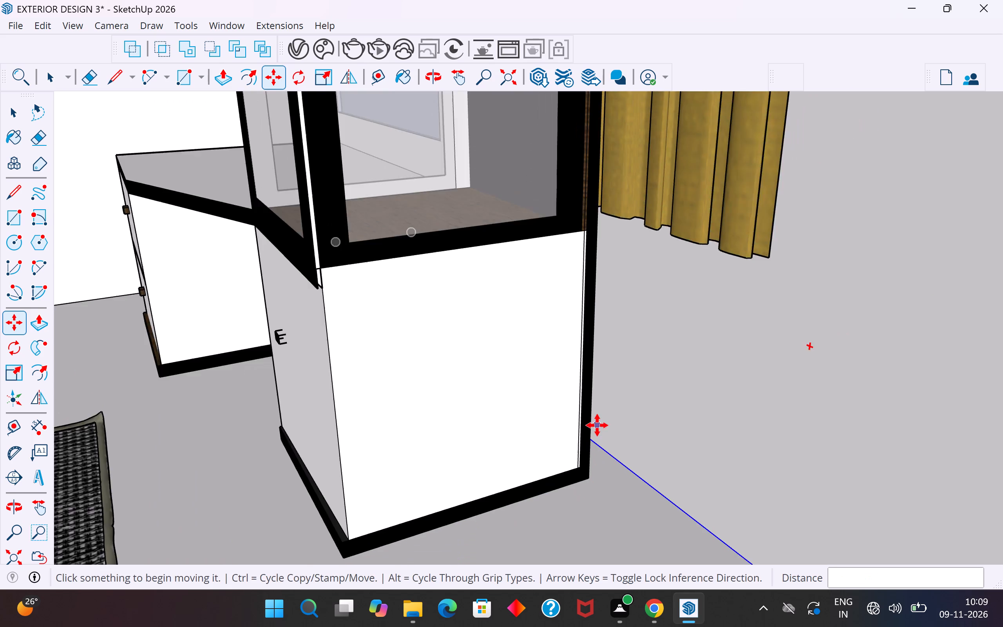
{"action": "scroll", "coordinate": [597, 425], "scroll_direction": "down", "scroll_amount": 7}
{"action": "middle_click_drag", "start_coordinate": [517, 473], "coordinate": [715, 483]}
{"action": "scroll", "coordinate": [692, 462], "scroll_direction": "down", "scroll_amount": 5}
{"action": "scroll", "coordinate": [647, 424], "scroll_direction": "down", "scroll_amount": 5}
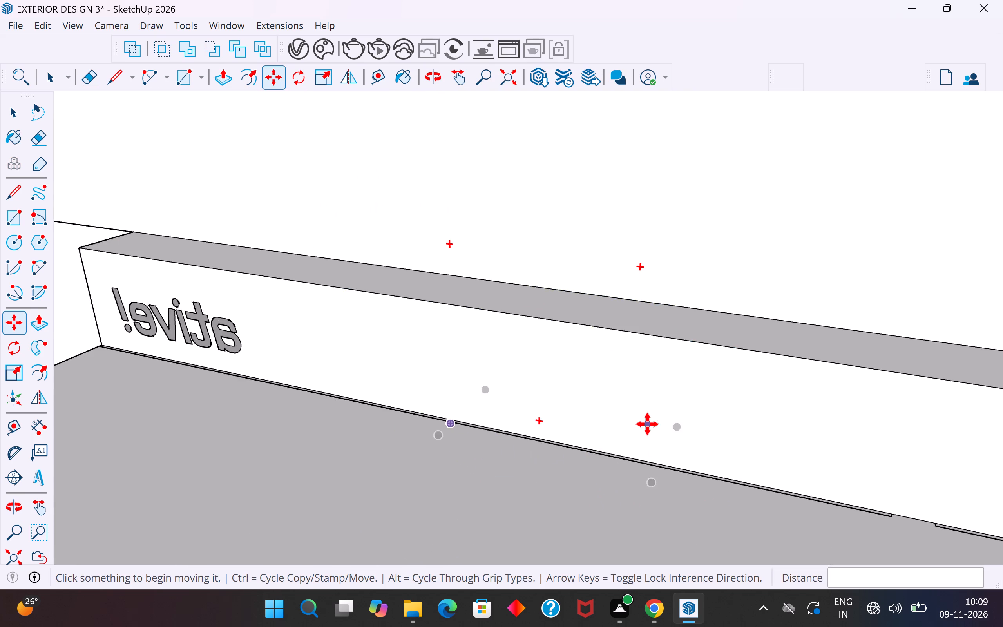
{"action": "scroll", "coordinate": [647, 424], "scroll_direction": "down", "scroll_amount": 4}
{"action": "left_click", "coordinate": [26, 118]}
Examine the dressing unit, curtains, window and bed inside the original bedroom through its open doorway.
{"action": "scroll", "coordinate": [576, 382], "scroll_direction": "down", "scroll_amount": 11}
{"action": "scroll", "coordinate": [535, 551], "scroll_direction": "down", "scroll_amount": 6}
{"action": "scroll", "coordinate": [615, 374], "scroll_direction": "down", "scroll_amount": 10}
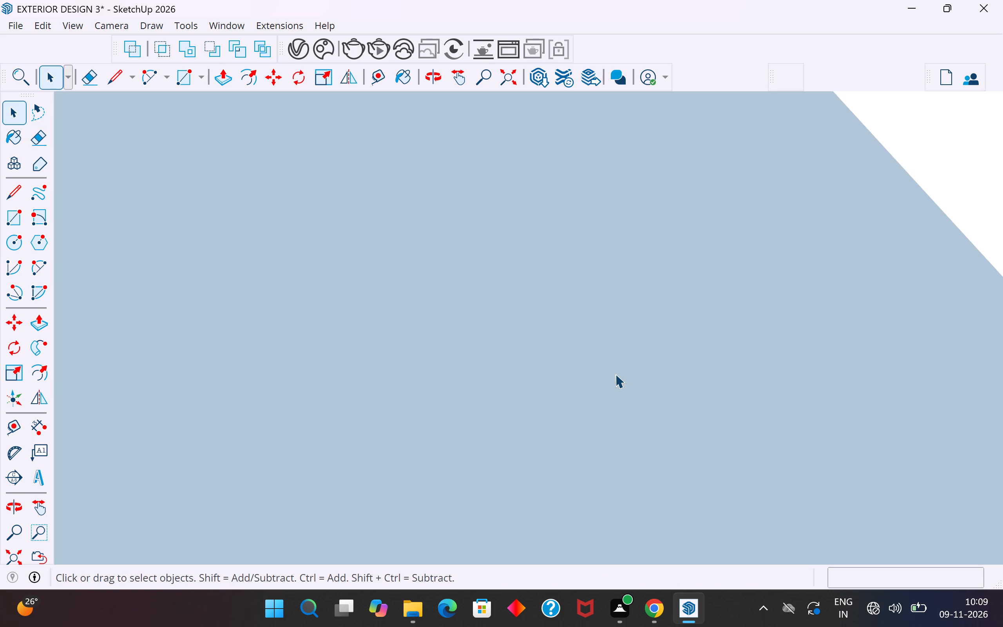
{"action": "scroll", "coordinate": [615, 374], "scroll_direction": "down", "scroll_amount": 13}
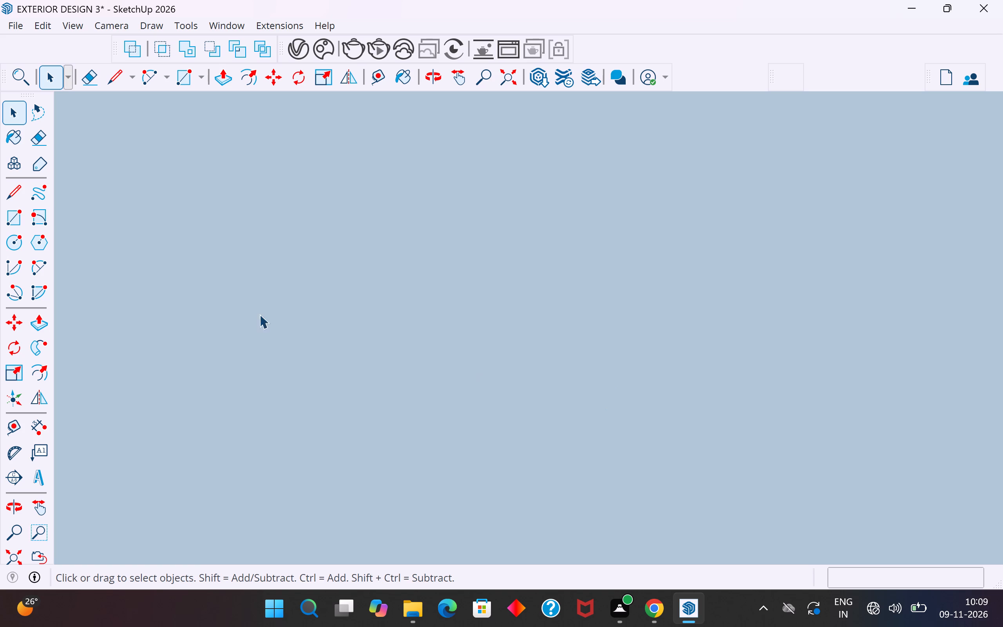
{"action": "left_click", "coordinate": [14, 558]}
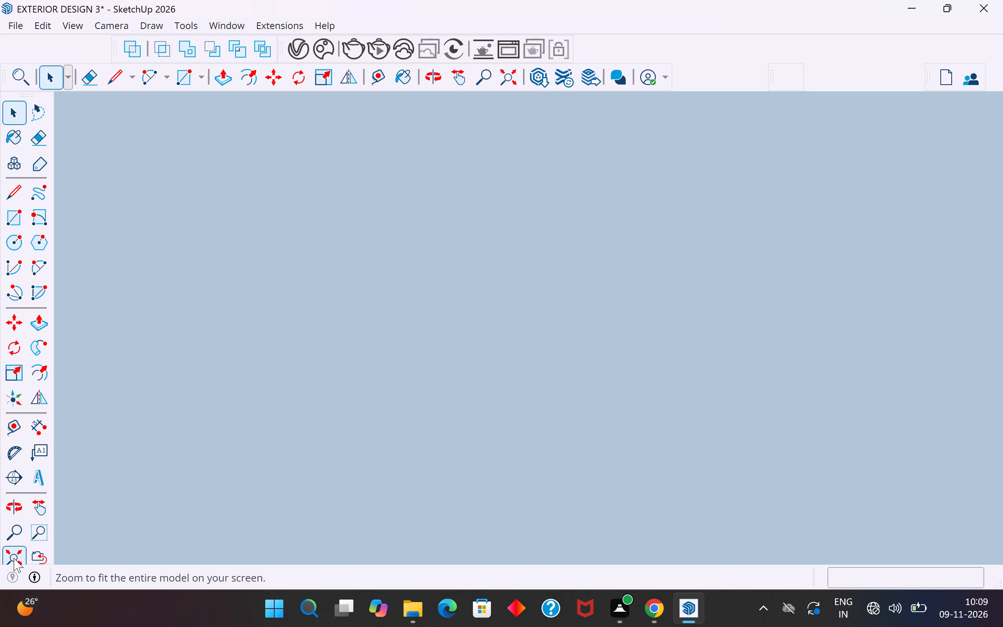
{"action": "scroll", "coordinate": [456, 425], "scroll_direction": "down", "scroll_amount": 4}
{"action": "left_click", "coordinate": [375, 498]}
{"action": "scroll", "coordinate": [478, 457], "scroll_direction": "up", "scroll_amount": 6}
{"action": "middle_click_drag", "start_coordinate": [428, 429], "coordinate": [491, 397]}
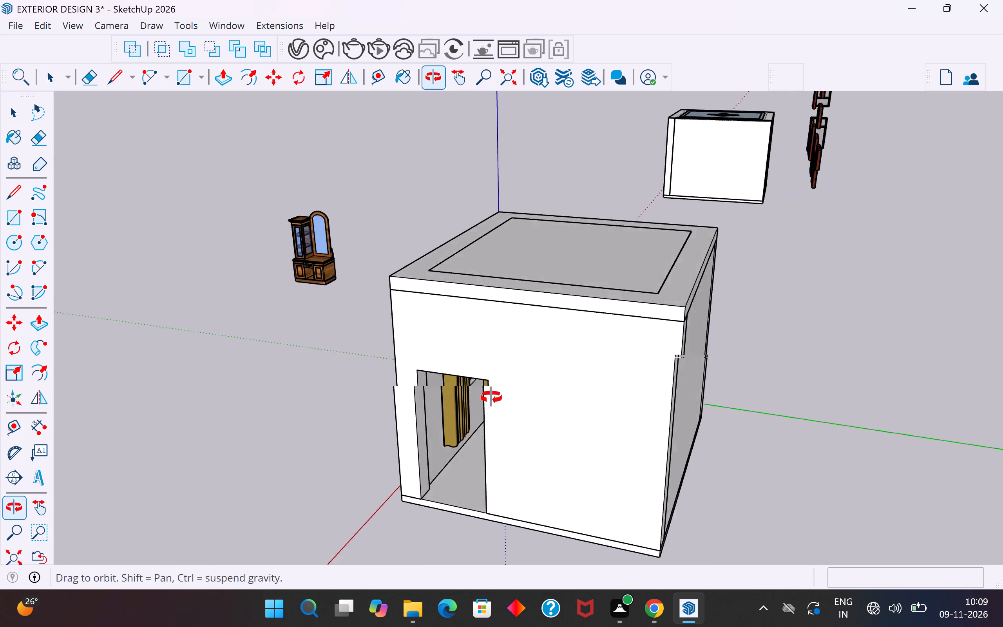
{"action": "middle_click_drag", "start_coordinate": [491, 397], "coordinate": [524, 378]}
{"action": "scroll", "coordinate": [529, 353], "scroll_direction": "up", "scroll_amount": 8}
{"action": "middle_click_drag", "start_coordinate": [570, 339], "coordinate": [596, 307]}
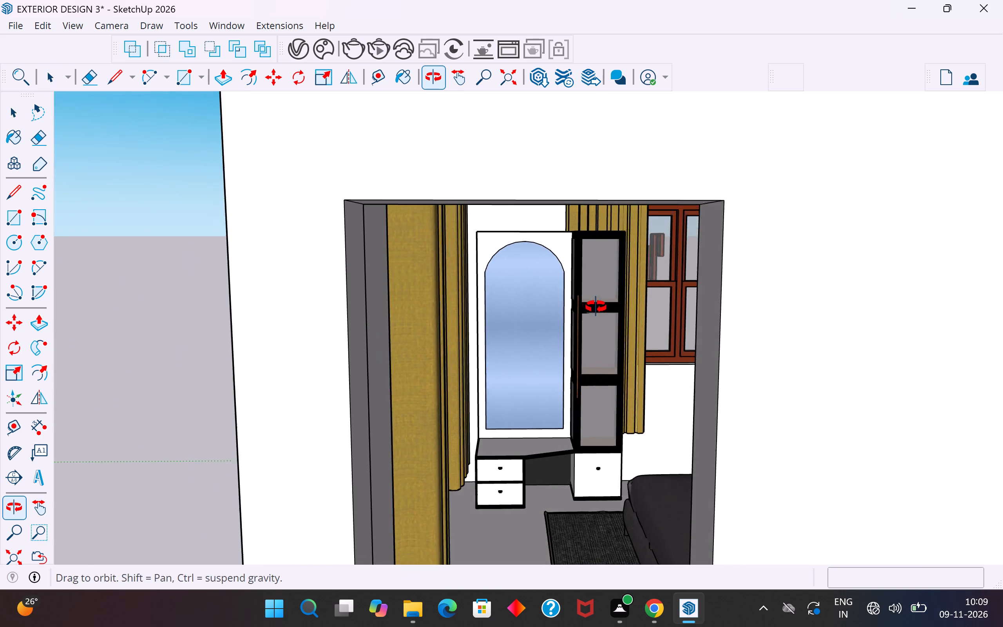
{"action": "middle_click_drag", "start_coordinate": [596, 307], "coordinate": [592, 304]}
{"action": "scroll", "coordinate": [592, 304], "scroll_direction": "up", "scroll_amount": 2}
{"action": "scroll", "coordinate": [592, 304], "scroll_direction": "down", "scroll_amount": 6}
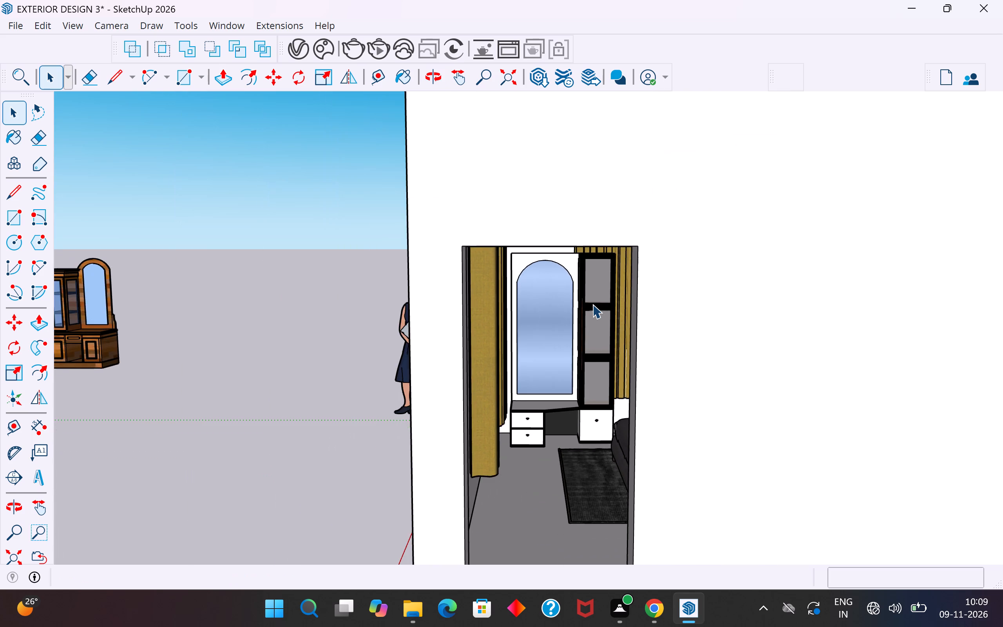
{"action": "middle_click_drag", "start_coordinate": [596, 330], "coordinate": [594, 361]}
{"action": "scroll", "coordinate": [573, 433], "scroll_direction": "up", "scroll_amount": 5}
{"action": "middle_click", "coordinate": [572, 432]}
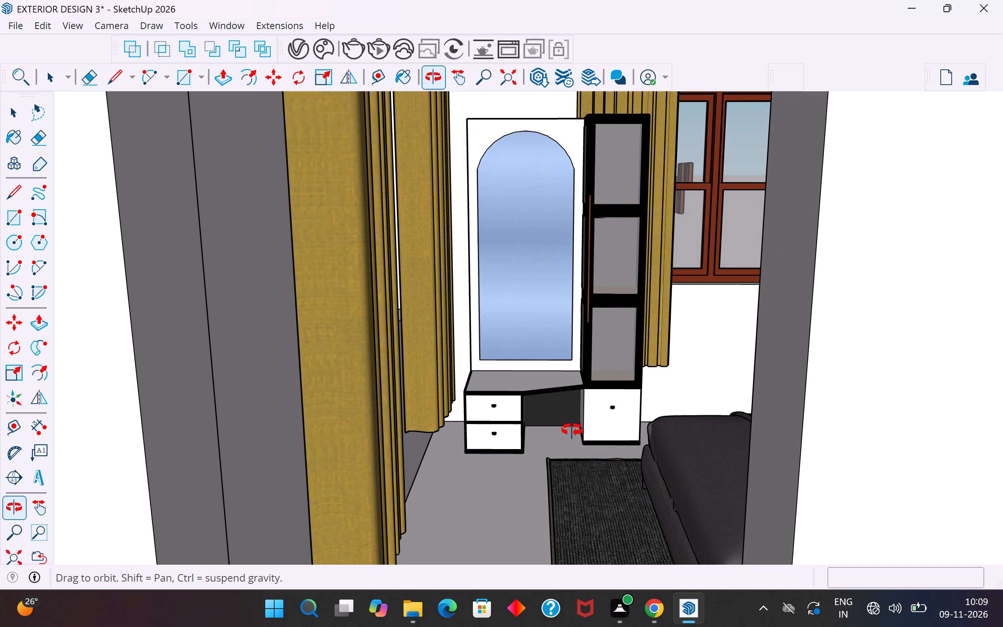
{"action": "scroll", "coordinate": [563, 433], "scroll_direction": "down", "scroll_amount": 4}
{"action": "middle_click_drag", "start_coordinate": [561, 437], "coordinate": [621, 420]}
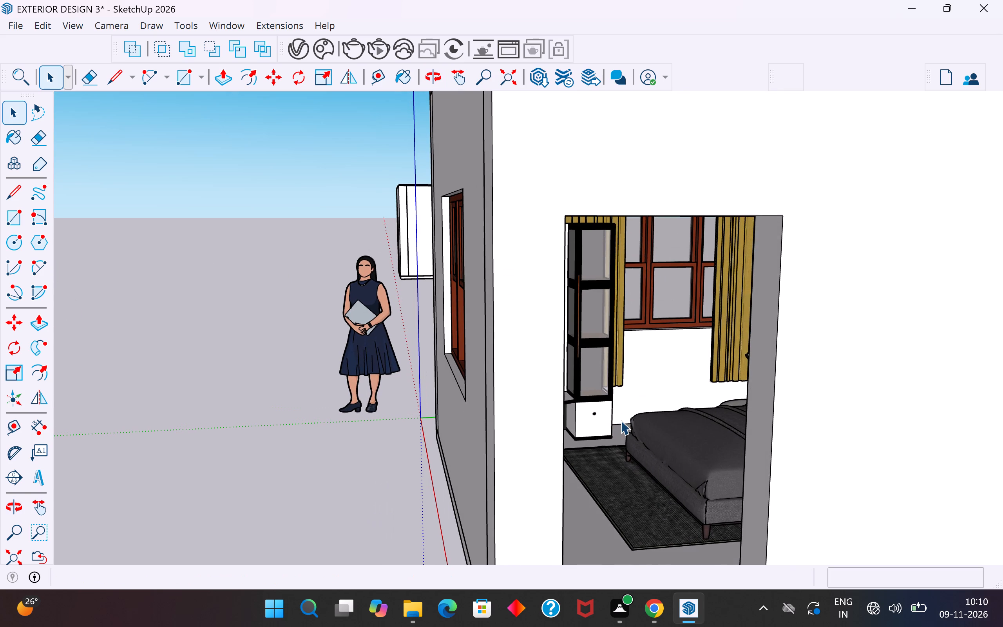
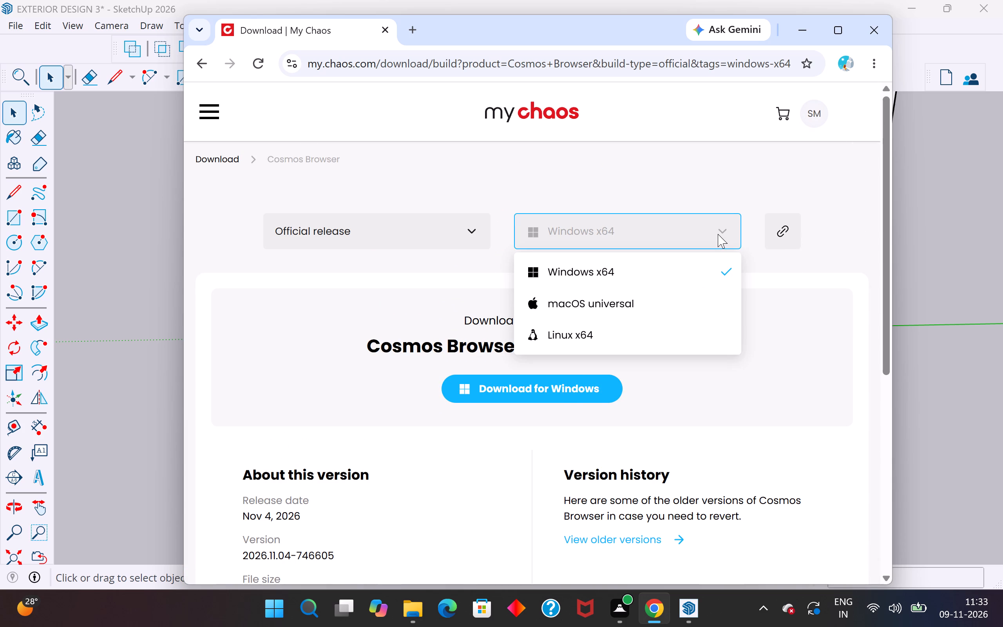
Download the latest official release of Cosmos Browser, version 2026.11.04-746605, for Windows x64.
{"action": "left_click", "coordinate": [718, 234]}
{"action": "left_click", "coordinate": [794, 341]}
{"action": "scroll", "coordinate": [561, 411], "scroll_direction": "down", "scroll_amount": 5}
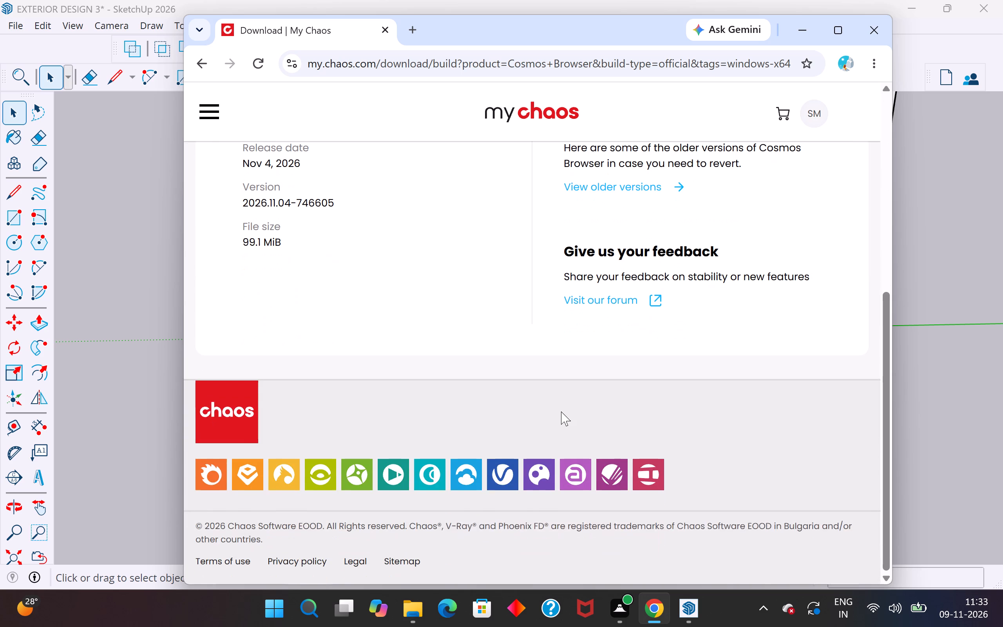
{"action": "scroll", "coordinate": [561, 411], "scroll_direction": "down", "scroll_amount": 2}
{"action": "scroll", "coordinate": [562, 308], "scroll_direction": "up", "scroll_amount": 5}
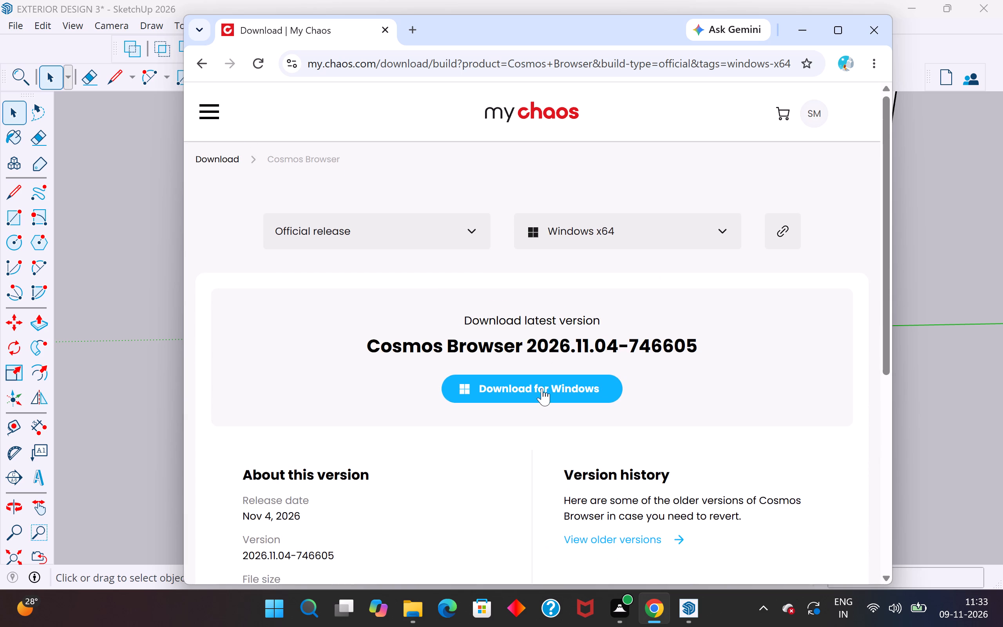
{"action": "left_click", "coordinate": [542, 388]}
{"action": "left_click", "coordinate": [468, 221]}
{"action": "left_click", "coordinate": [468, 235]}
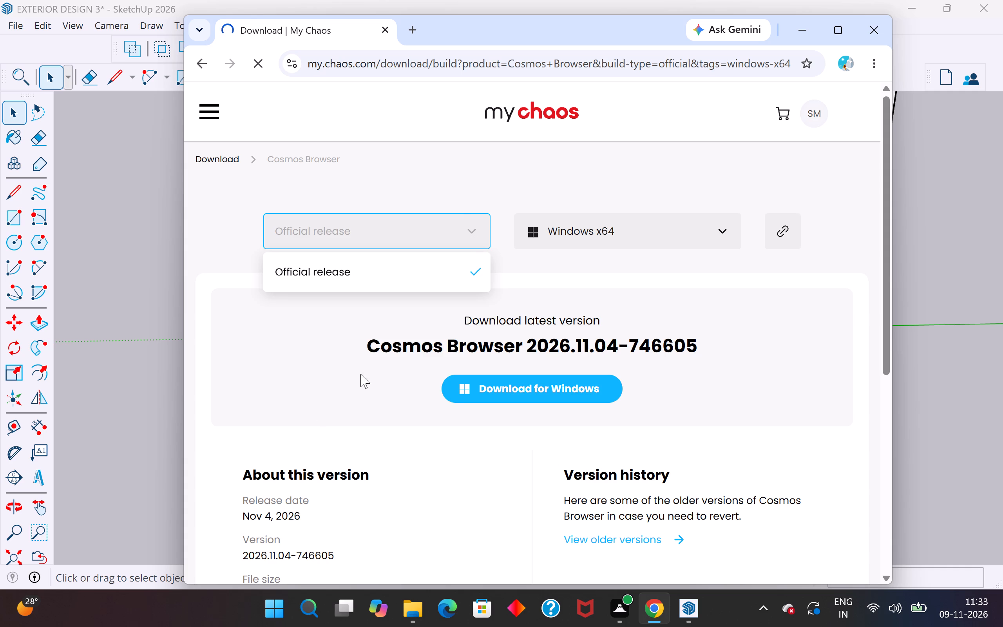
Switch to SketchUp and bring the whole exterior of the room in the EXTERIOR DESIGN 3 model into view.
{"action": "left_click", "coordinate": [118, 374]}
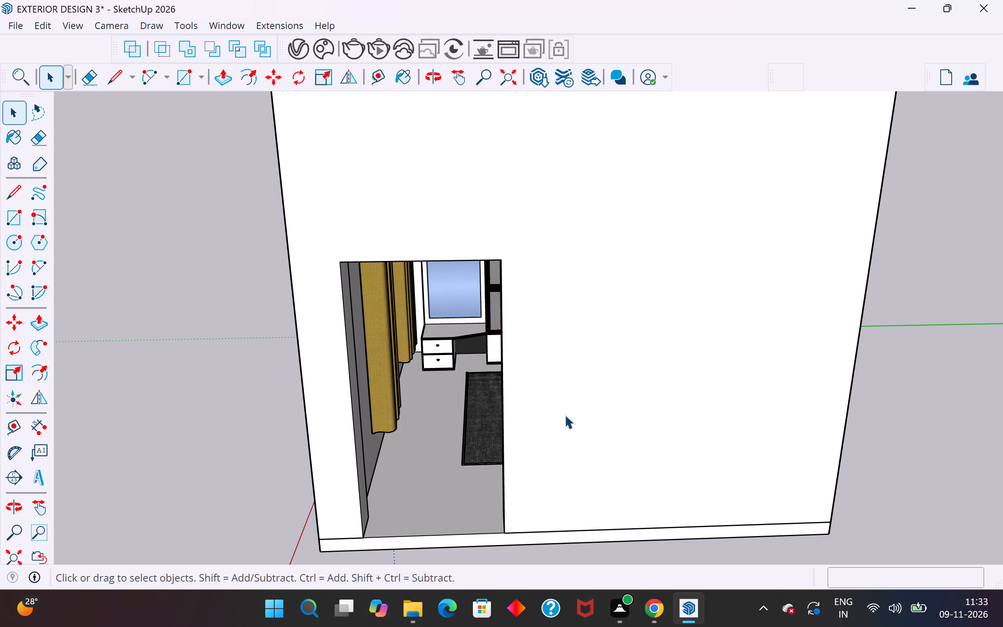
{"action": "scroll", "coordinate": [528, 425], "scroll_direction": "down", "scroll_amount": 4}
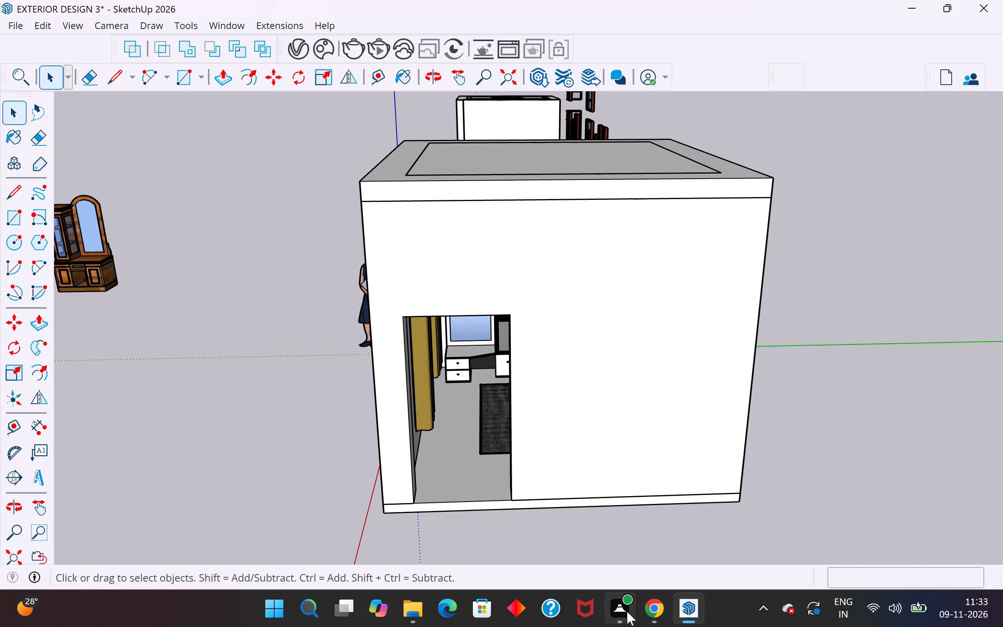
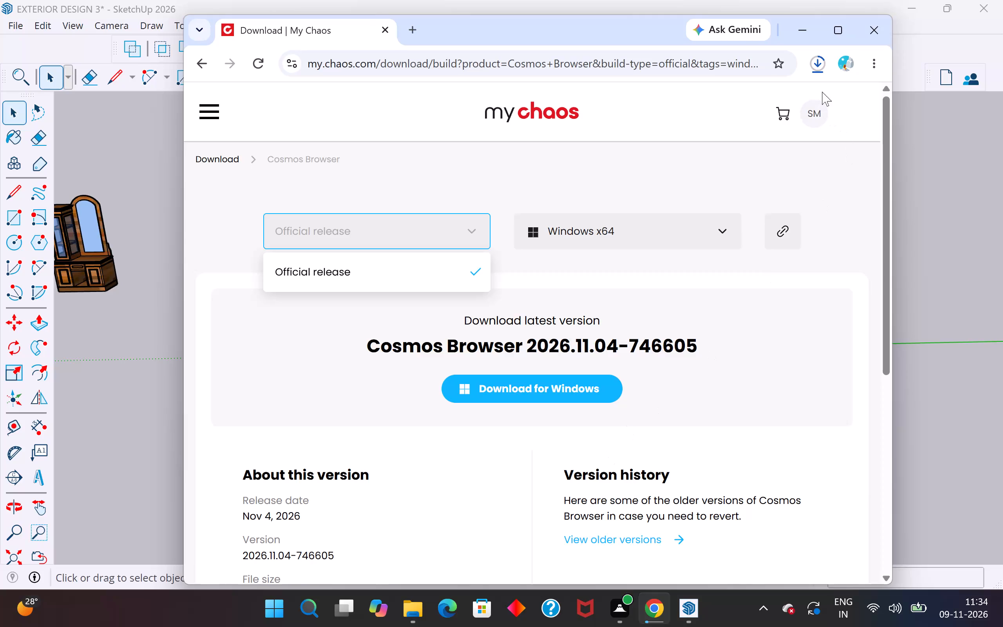
Check the progress of the Cosmos Browser installer download.
{"action": "left_click", "coordinate": [820, 68]}
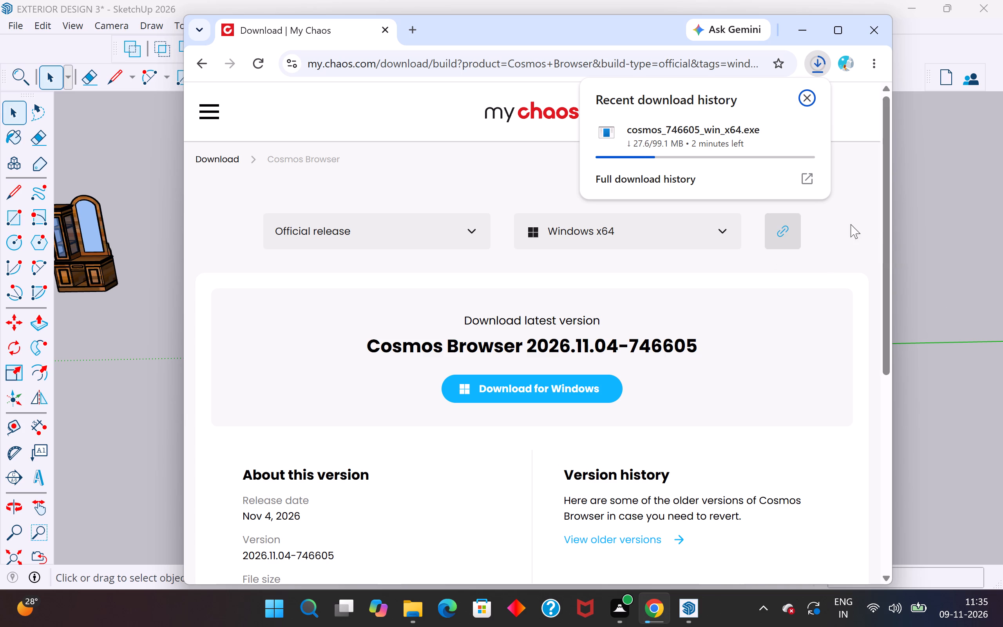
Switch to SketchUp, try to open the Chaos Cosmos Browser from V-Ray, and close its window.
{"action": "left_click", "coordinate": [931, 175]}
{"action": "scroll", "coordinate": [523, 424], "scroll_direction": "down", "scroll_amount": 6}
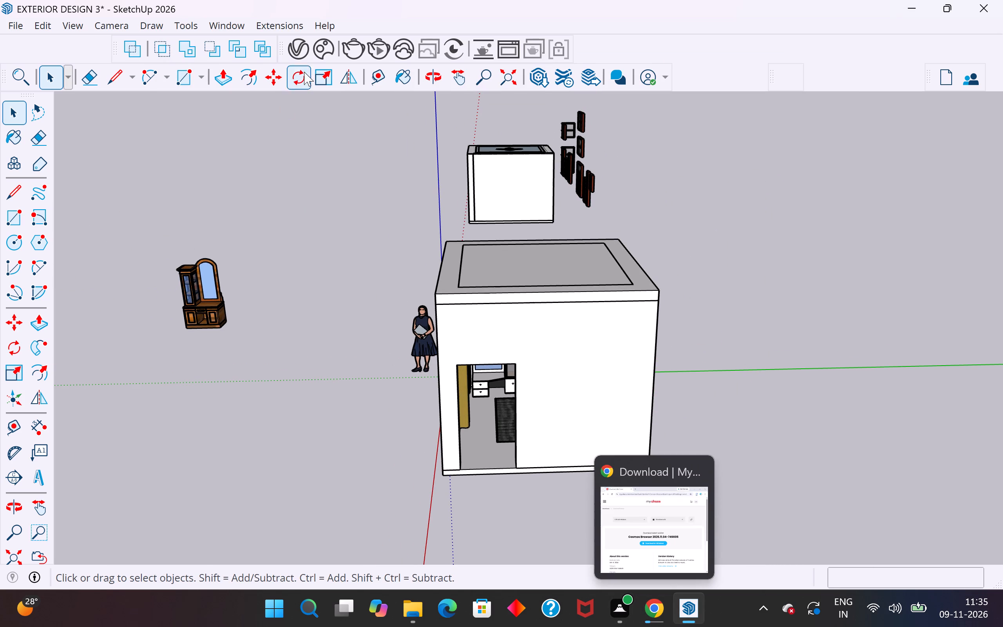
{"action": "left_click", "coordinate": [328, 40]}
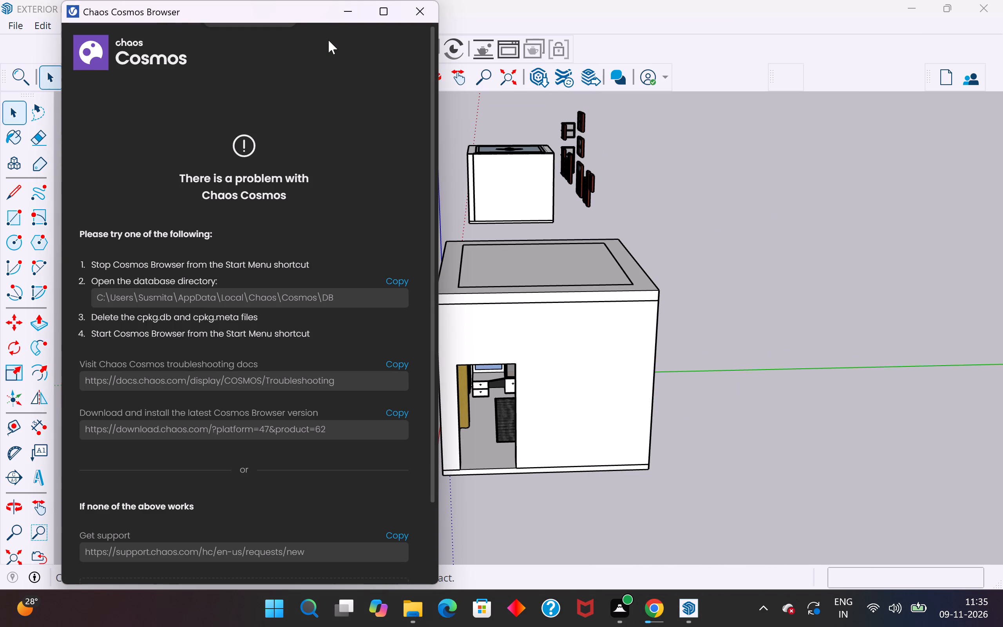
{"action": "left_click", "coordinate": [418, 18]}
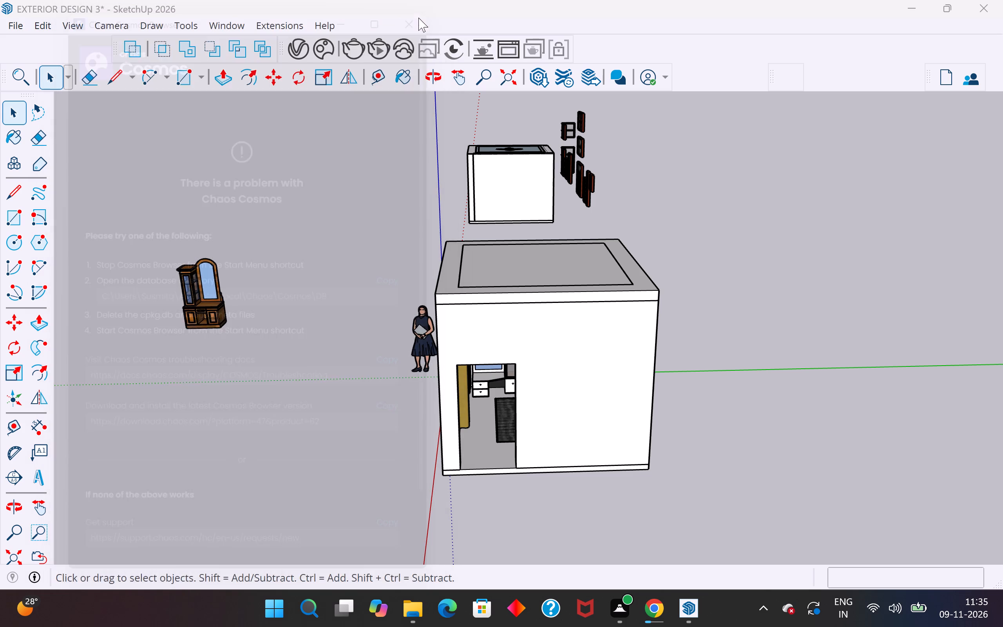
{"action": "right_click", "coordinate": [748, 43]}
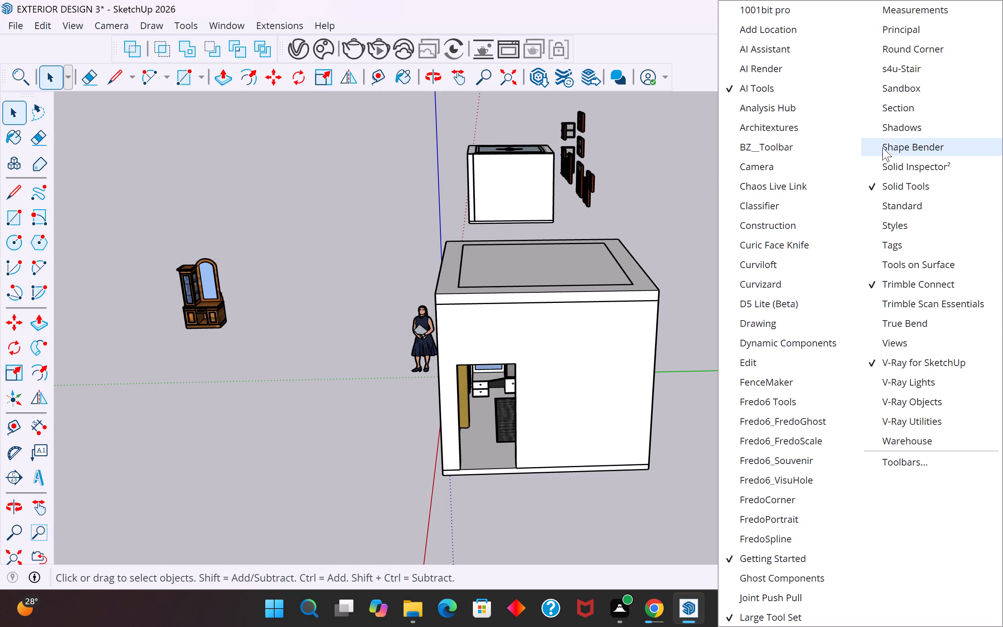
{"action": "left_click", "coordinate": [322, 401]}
Uncover the desktop and browse drive C: to Program Files > Chaos > V-Ray > V-Ray for SketchUp > extension, then close File Explorer.
{"action": "left_click", "coordinate": [942, 7]}
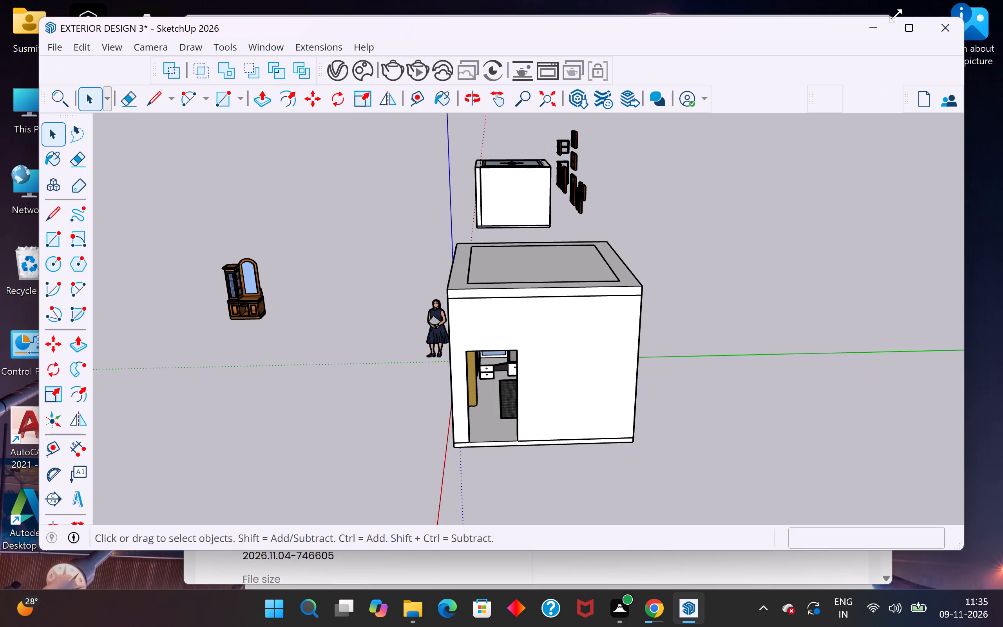
{"action": "left_click_drag", "start_coordinate": [734, 36], "coordinate": [873, 67]}
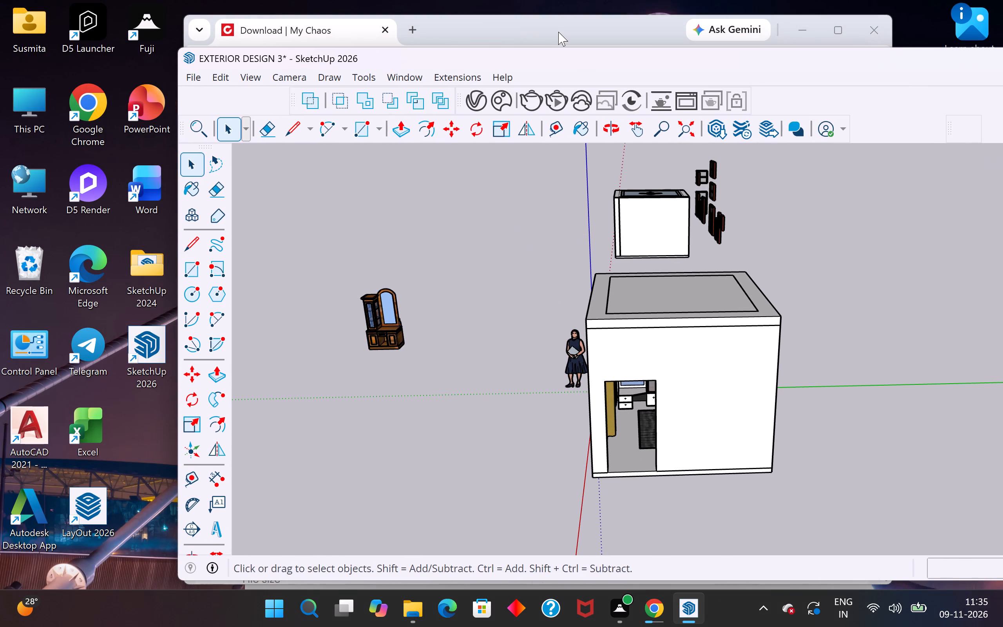
{"action": "left_click", "coordinate": [558, 32]}
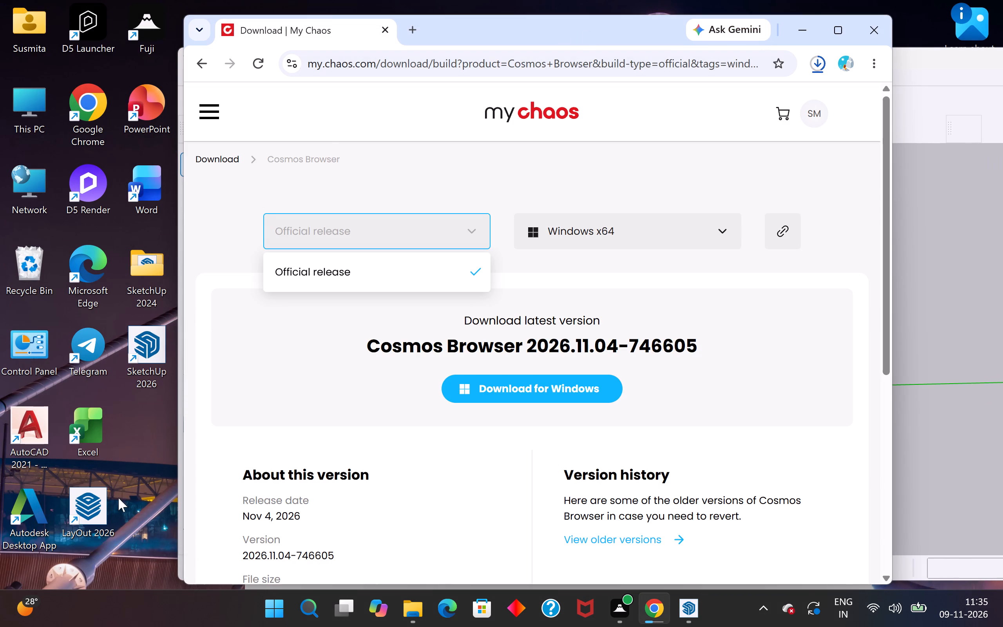
{"action": "left_click", "coordinate": [132, 519]}
{"action": "double_click", "coordinate": [34, 109]}
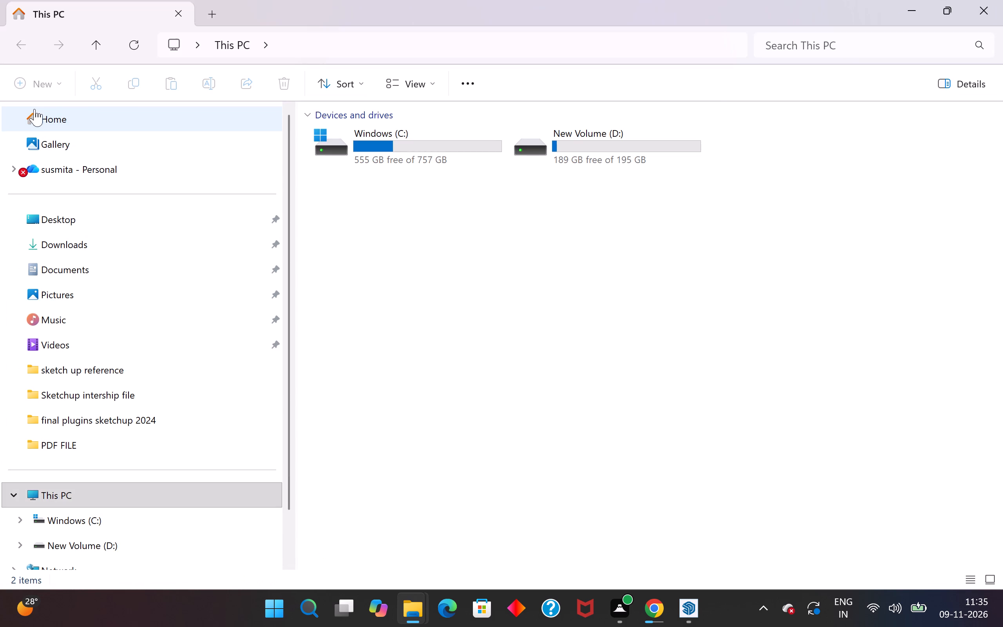
{"action": "left_click", "coordinate": [511, 175]}
{"action": "double_click", "coordinate": [485, 162]}
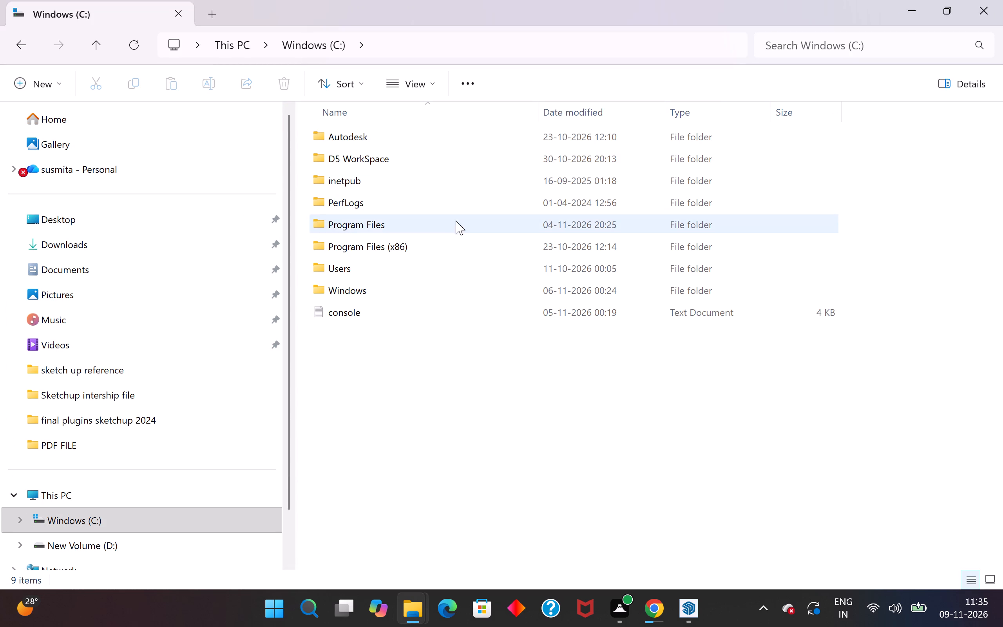
{"action": "double_click", "coordinate": [455, 224]}
{"action": "double_click", "coordinate": [463, 156]}
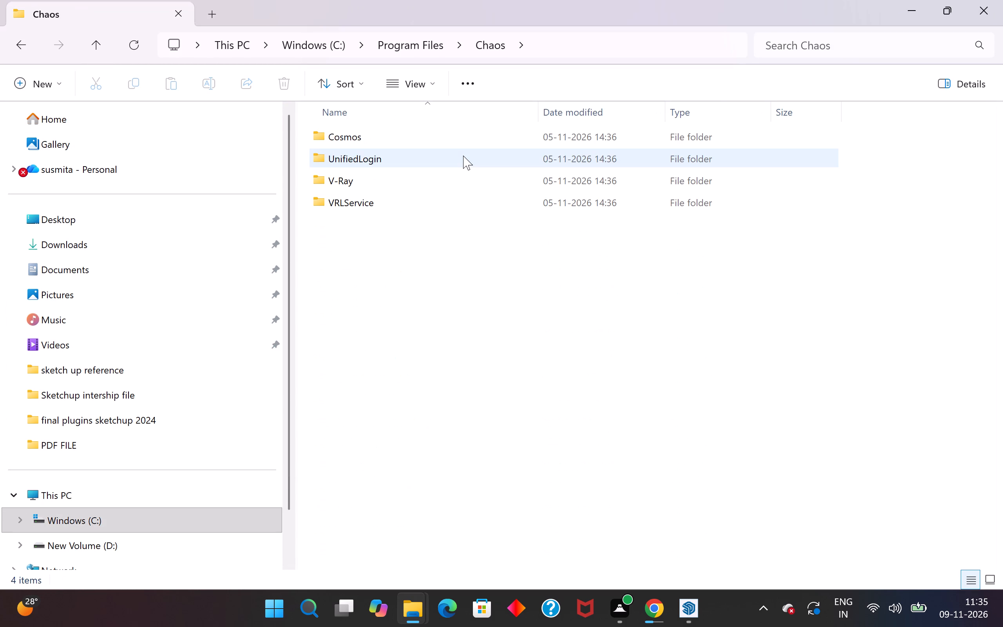
{"action": "double_click", "coordinate": [458, 185]}
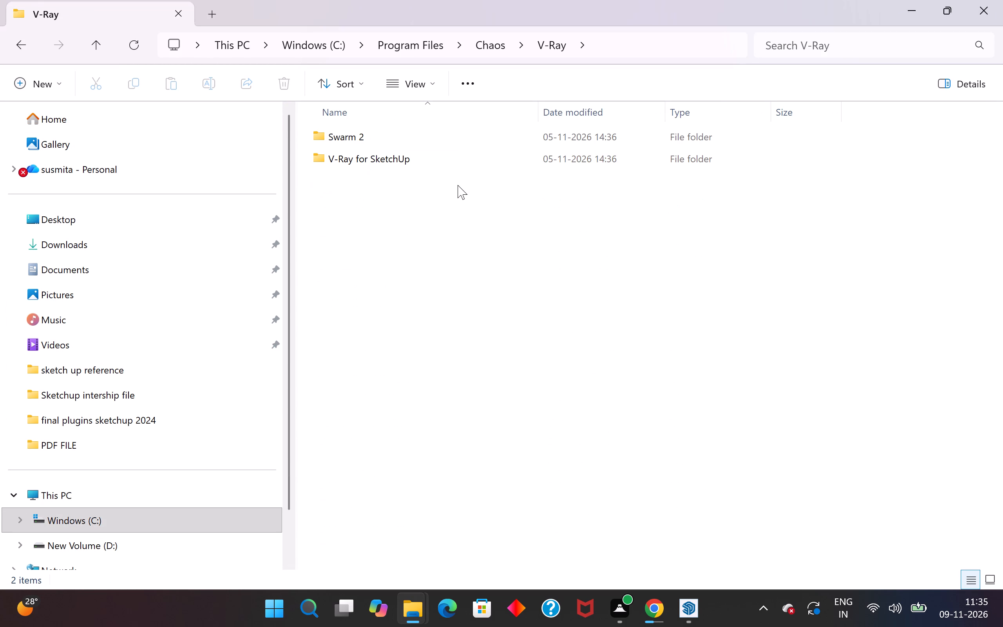
{"action": "double_click", "coordinate": [465, 152]}
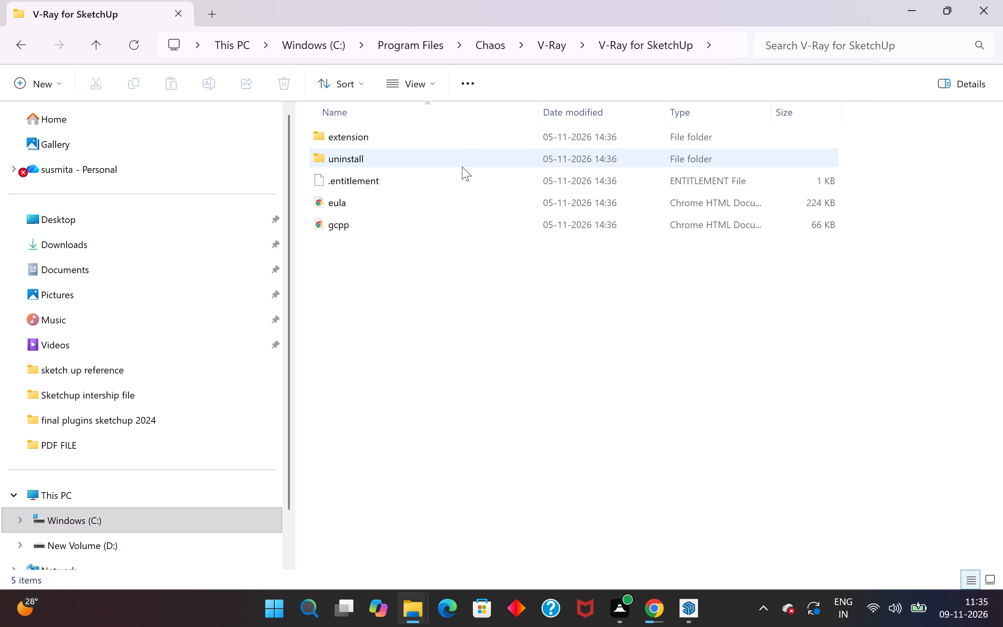
{"action": "double_click", "coordinate": [465, 136]}
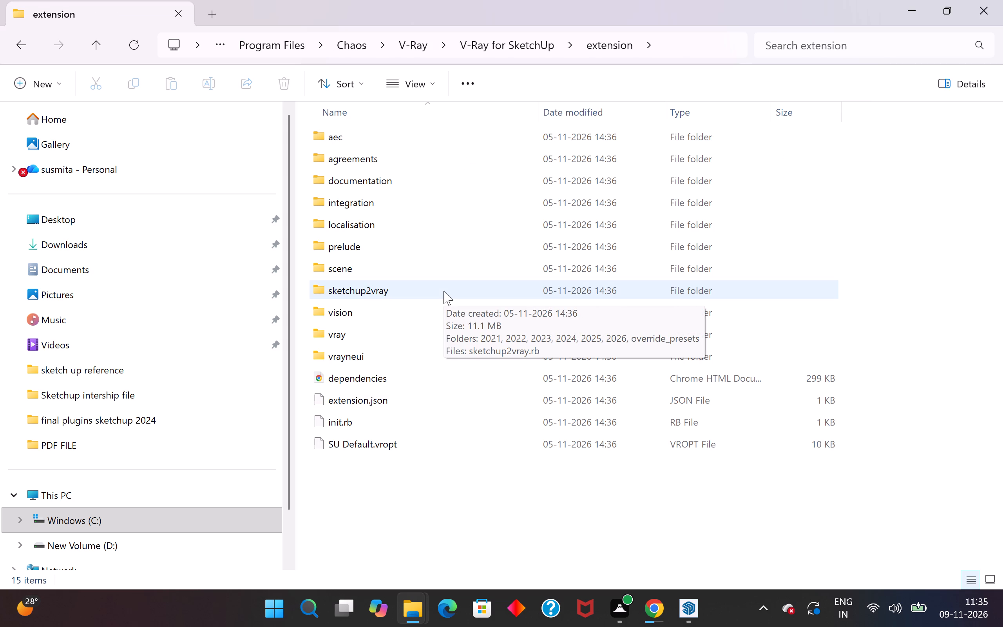
{"action": "left_click", "coordinate": [1002, 7]}
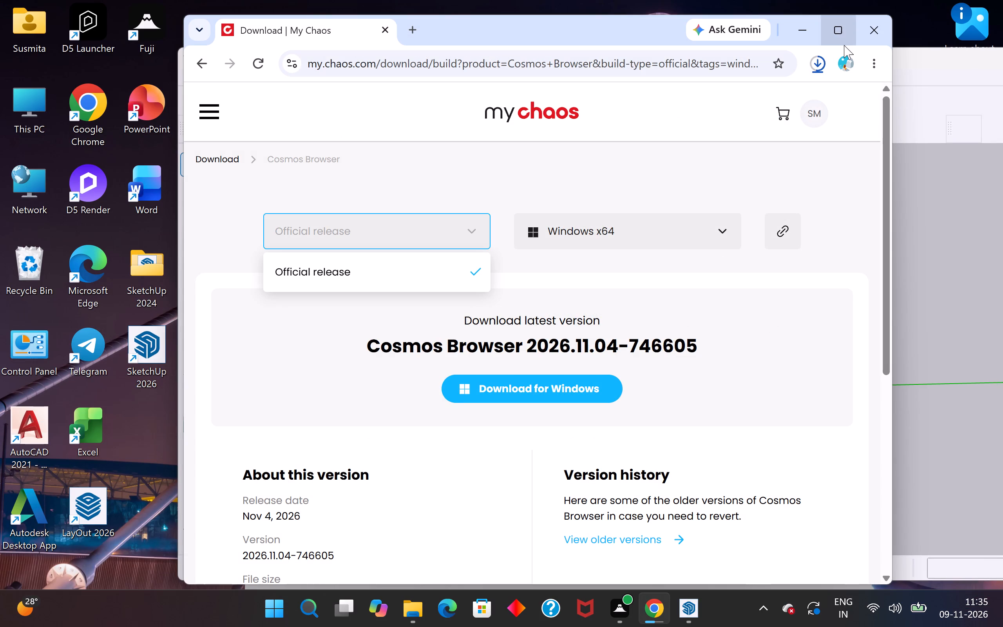
View the Cosmos Browser download page in a maximized browser window, then minimize the browser to return to SketchUp.
{"action": "left_click", "coordinate": [830, 30]}
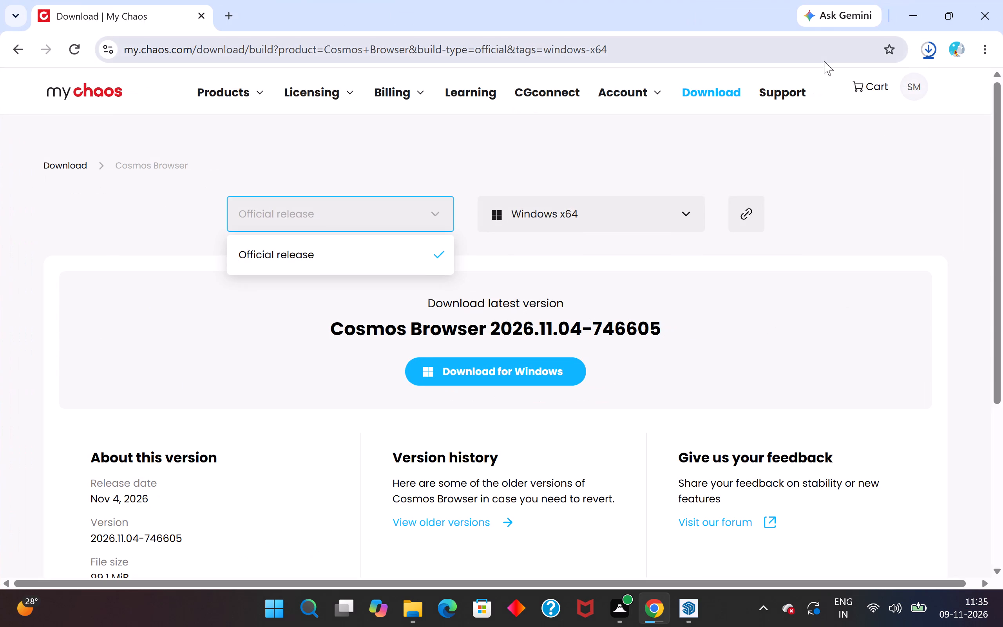
{"action": "left_click", "coordinate": [843, 335]}
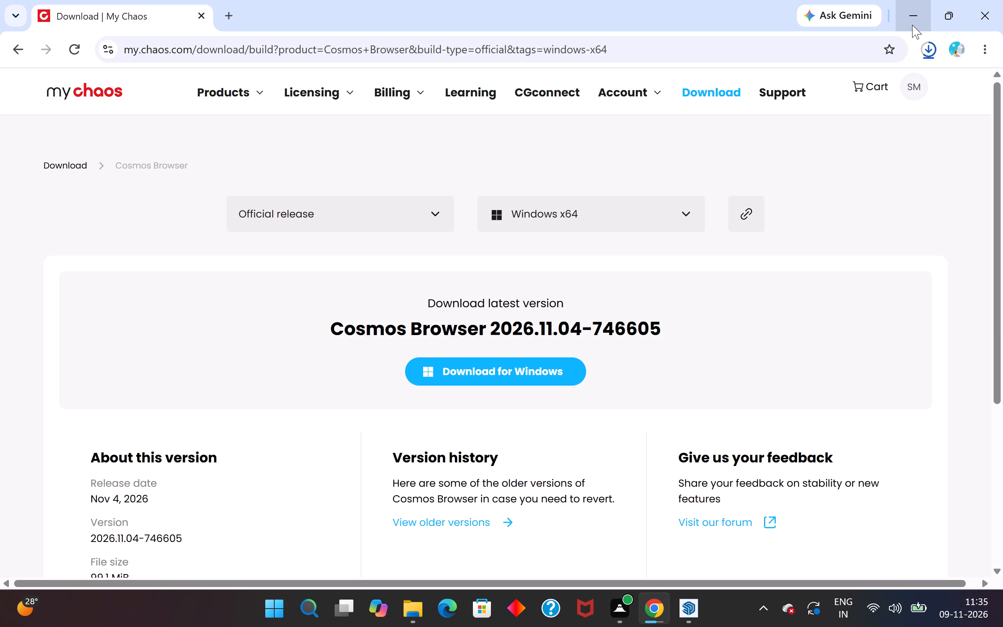
{"action": "left_click", "coordinate": [912, 25]}
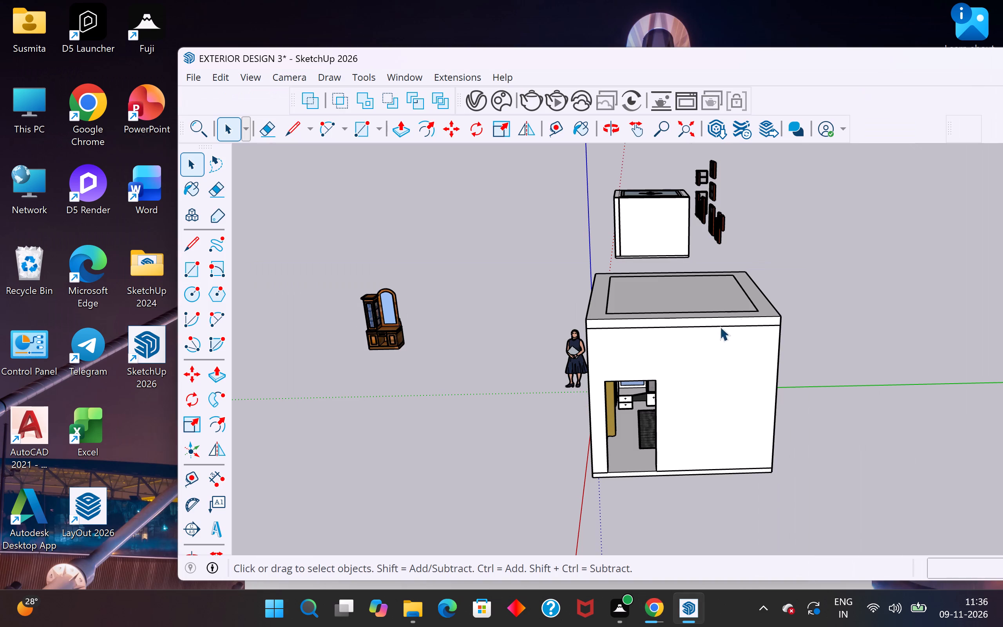
Examine the dressing unit, curtains, window and bed inside the room through the doorway.
{"action": "scroll", "coordinate": [694, 539], "scroll_direction": "up", "scroll_amount": 3}
{"action": "middle_click_drag", "start_coordinate": [673, 429], "coordinate": [791, 315]}
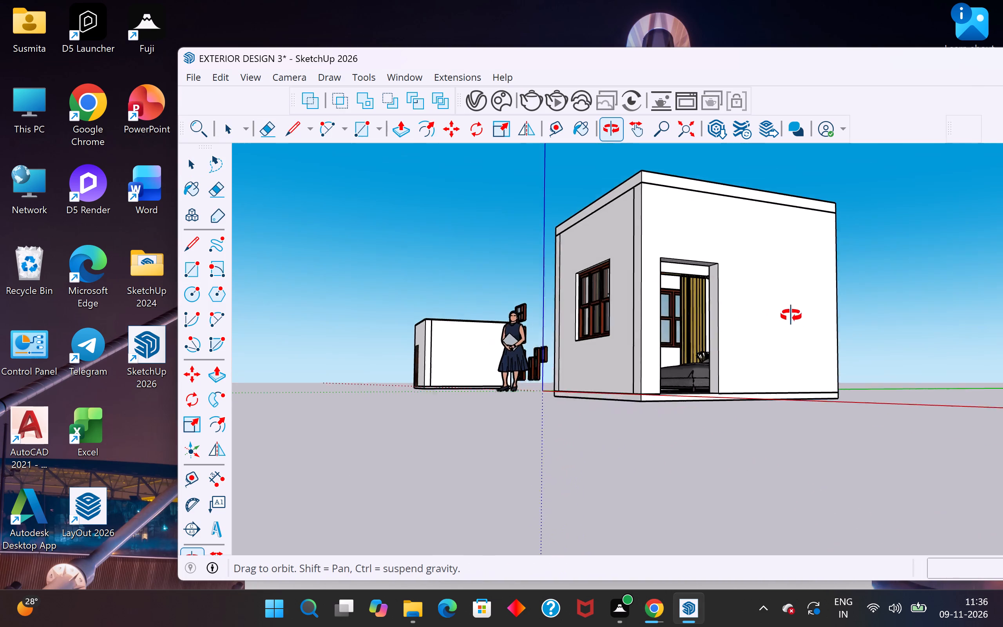
{"action": "middle_click_drag", "start_coordinate": [791, 315], "coordinate": [728, 389]}
{"action": "scroll", "coordinate": [690, 348], "scroll_direction": "up", "scroll_amount": 4}
{"action": "middle_click_drag", "start_coordinate": [688, 345], "coordinate": [670, 338]}
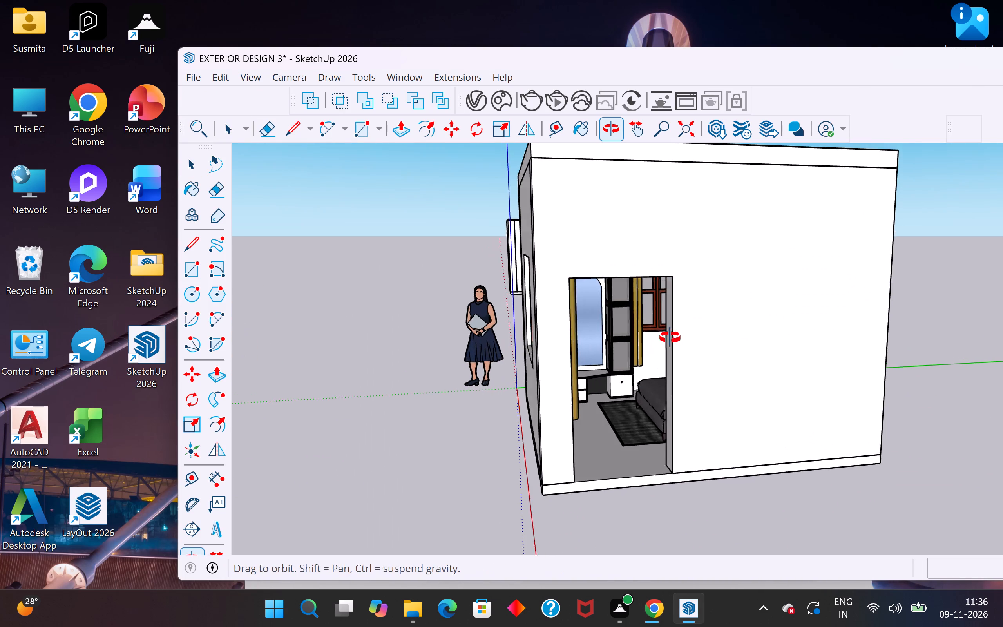
{"action": "middle_click_drag", "start_coordinate": [670, 338], "coordinate": [653, 337]}
{"action": "scroll", "coordinate": [588, 323], "scroll_direction": "up", "scroll_amount": 6}
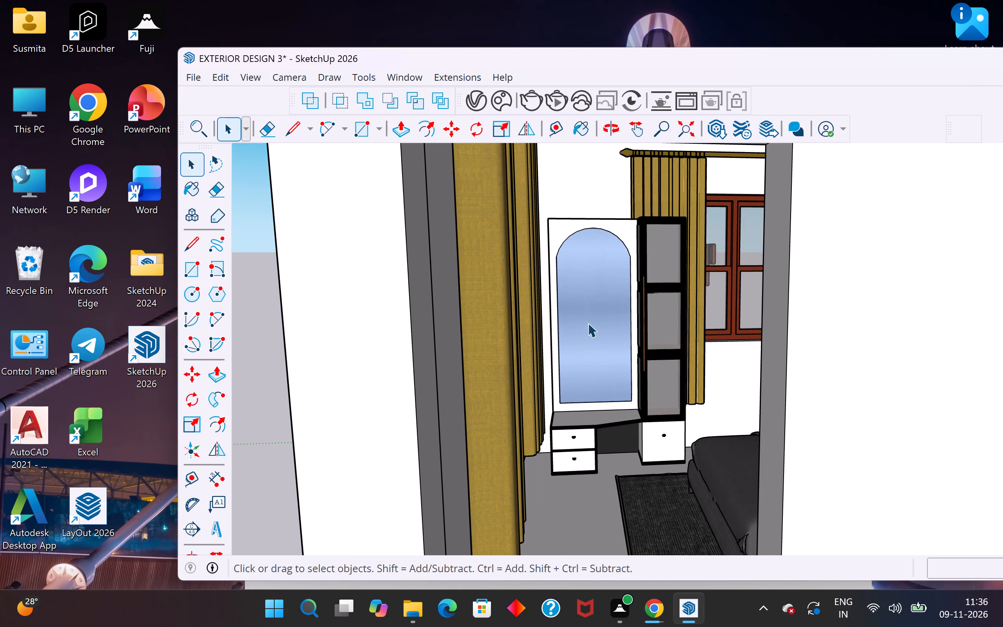
{"action": "scroll", "coordinate": [588, 323], "scroll_direction": "up", "scroll_amount": 3}
{"action": "middle_click_drag", "start_coordinate": [751, 389], "coordinate": [782, 408]}
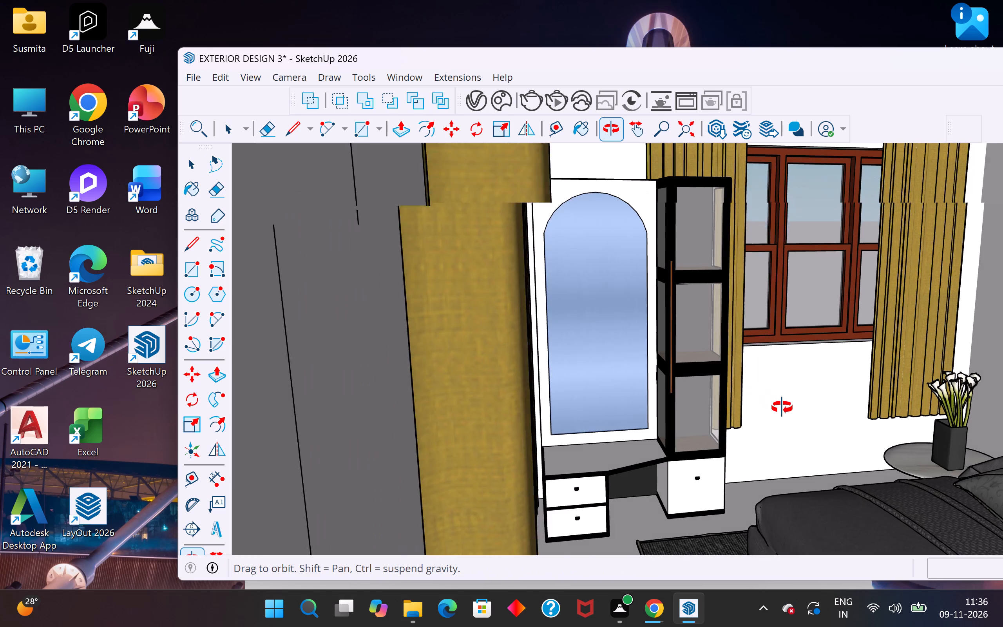
{"action": "middle_click_drag", "start_coordinate": [782, 408], "coordinate": [783, 409]}
{"action": "scroll", "coordinate": [624, 281], "scroll_direction": "down", "scroll_amount": 6}
{"action": "scroll", "coordinate": [592, 271], "scroll_direction": "down", "scroll_amount": 4}
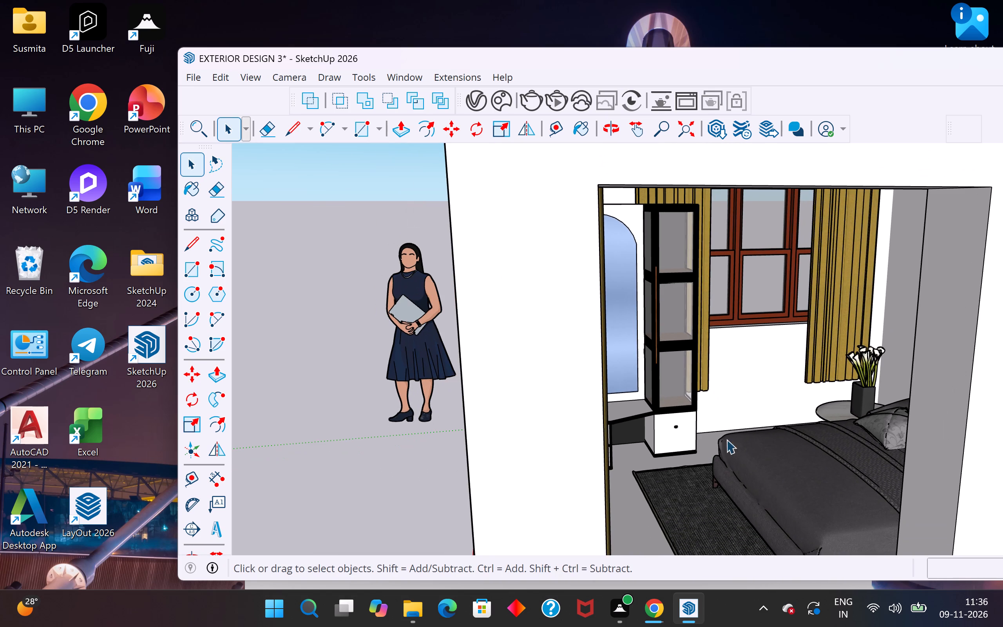
{"action": "middle_click_drag", "start_coordinate": [775, 449], "coordinate": [792, 460]}
{"action": "scroll", "coordinate": [801, 440], "scroll_direction": "up", "scroll_amount": 4}
{"action": "middle_click_drag", "start_coordinate": [773, 384], "coordinate": [788, 411]}
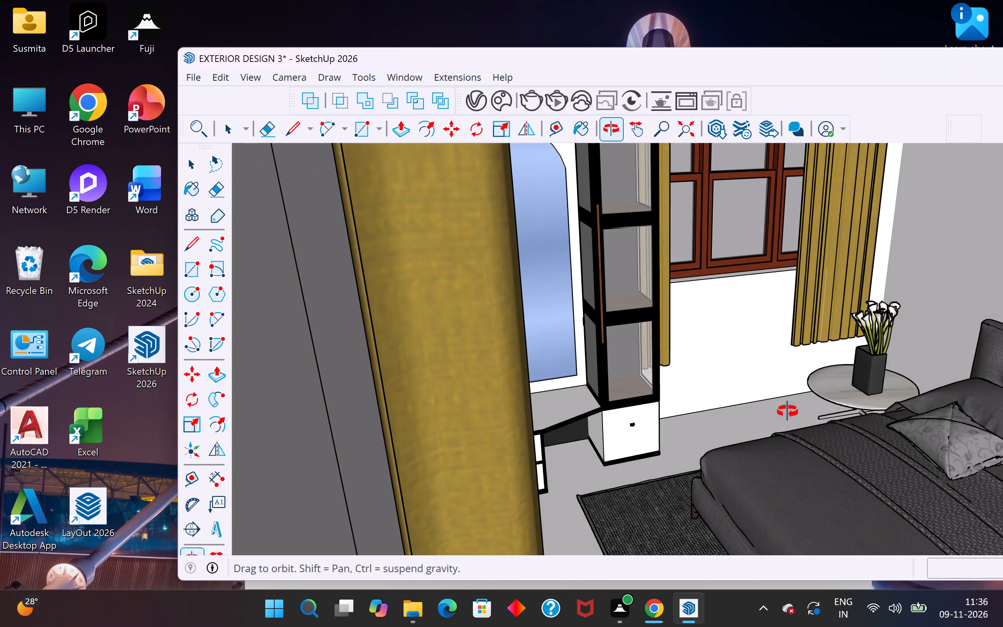
{"action": "middle_click_drag", "start_coordinate": [788, 411], "coordinate": [693, 360]}
Hide the room's front wall group containing the door opening to expose the bedroom interior.
{"action": "scroll", "coordinate": [619, 278], "scroll_direction": "down", "scroll_amount": 14}
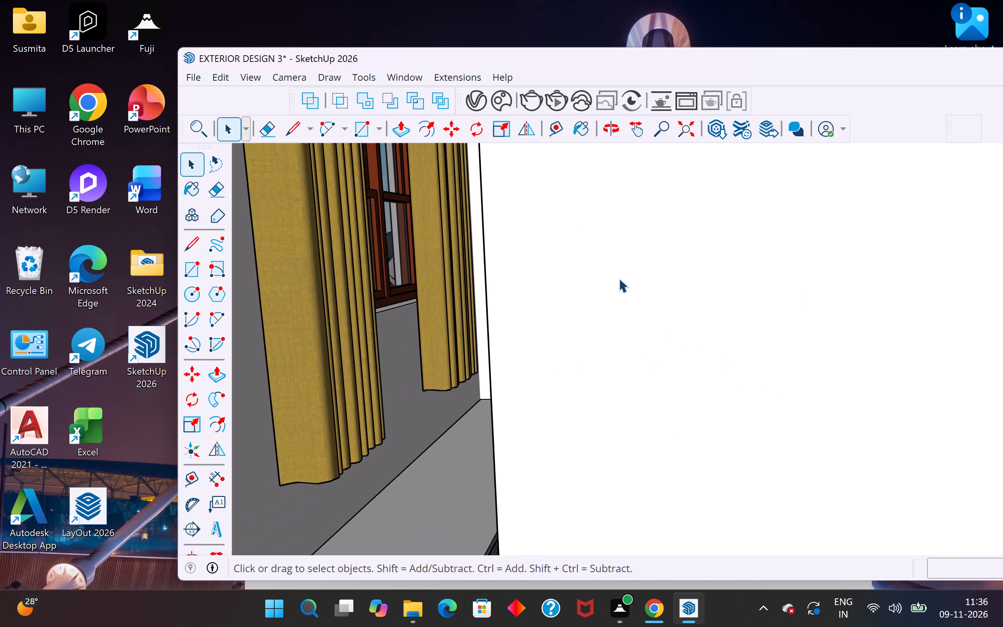
{"action": "scroll", "coordinate": [619, 278], "scroll_direction": "down", "scroll_amount": 14}
{"action": "middle_click_drag", "start_coordinate": [612, 282], "coordinate": [587, 370]}
{"action": "scroll", "coordinate": [576, 339], "scroll_direction": "down", "scroll_amount": 9}
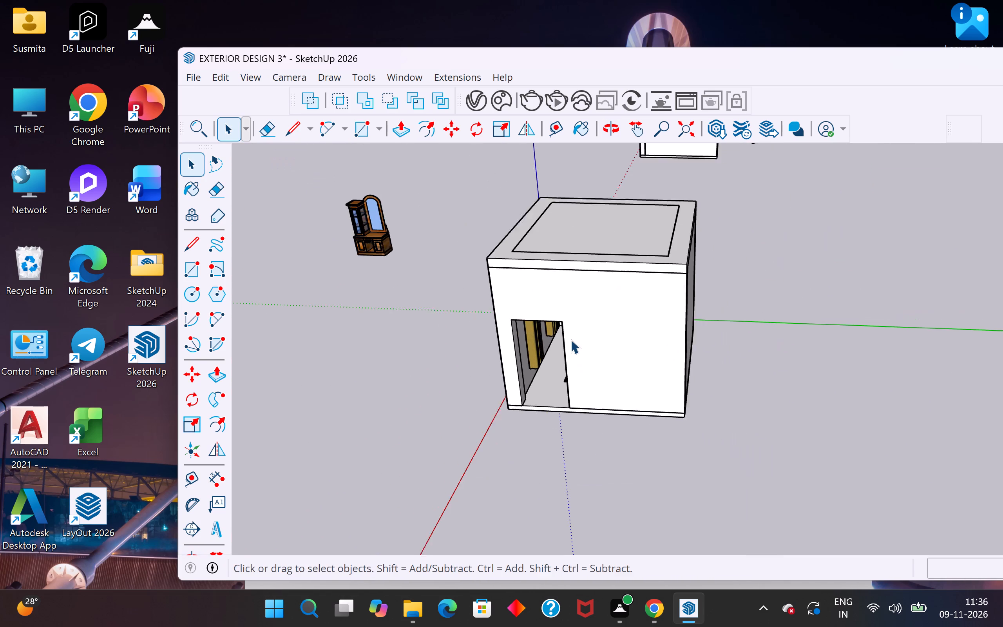
{"action": "scroll", "coordinate": [570, 339], "scroll_direction": "down", "scroll_amount": 1}
{"action": "middle_click_drag", "start_coordinate": [813, 426], "coordinate": [689, 444]}
{"action": "scroll", "coordinate": [648, 345], "scroll_direction": "up", "scroll_amount": 4}
{"action": "left_click", "coordinate": [648, 345]}
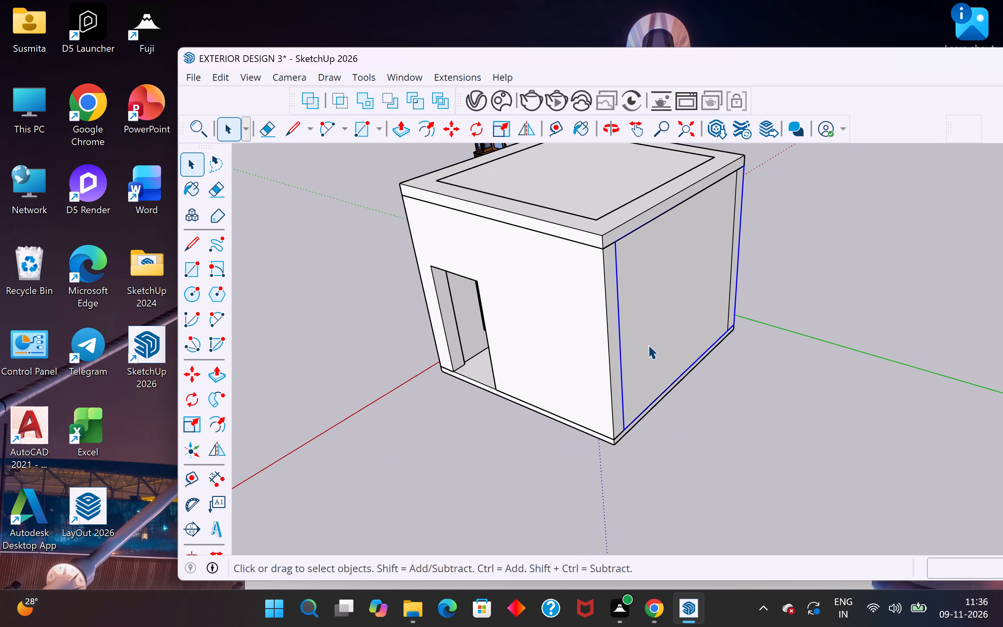
{"action": "left_click", "coordinate": [550, 364]}
{"action": "right_click", "coordinate": [550, 363]}
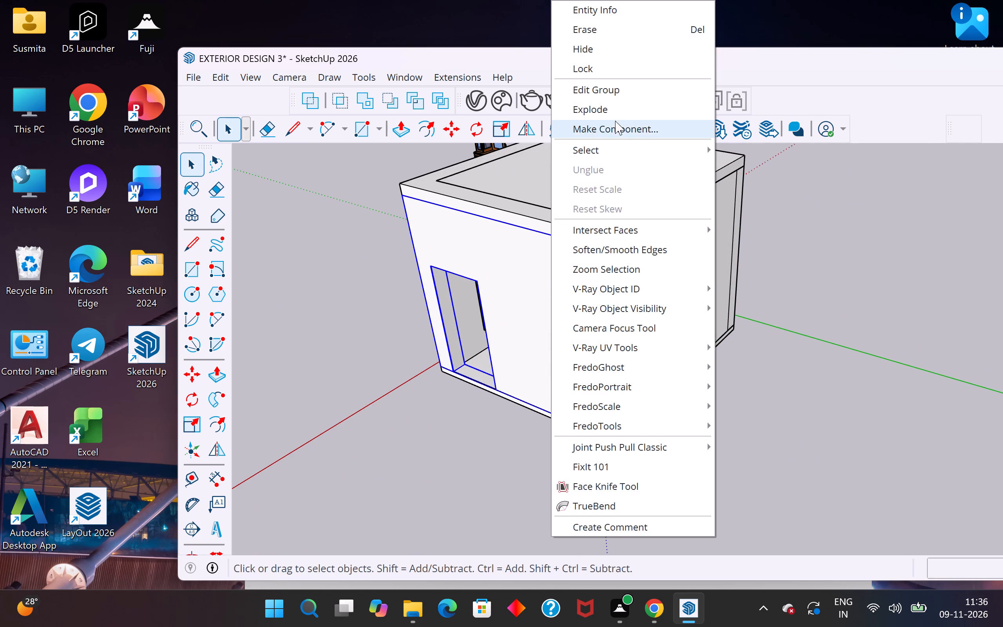
{"action": "left_click", "coordinate": [617, 53]}
Maximize the SketchUp window with the open-fronted bedroom in view.
{"action": "middle_click_drag", "start_coordinate": [505, 440], "coordinate": [599, 423]}
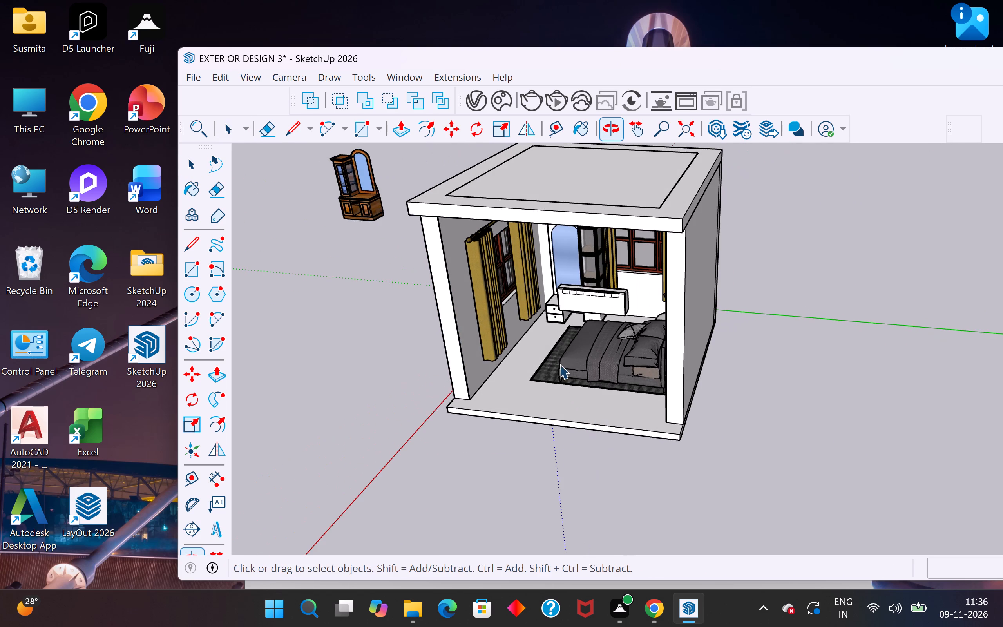
{"action": "scroll", "coordinate": [560, 355], "scroll_direction": "up", "scroll_amount": 5}
{"action": "middle_click_drag", "start_coordinate": [569, 347], "coordinate": [585, 334]}
{"action": "scroll", "coordinate": [586, 332], "scroll_direction": "up", "scroll_amount": 5}
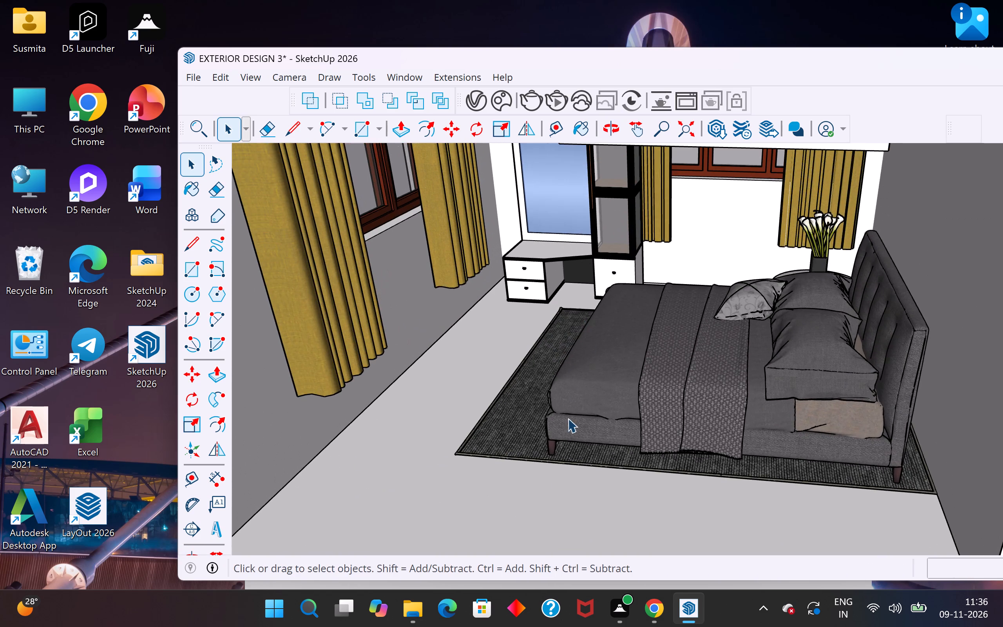
{"action": "scroll", "coordinate": [554, 500], "scroll_direction": "down", "scroll_amount": 5}
{"action": "left_click_drag", "start_coordinate": [918, 70], "coordinate": [771, 59]}
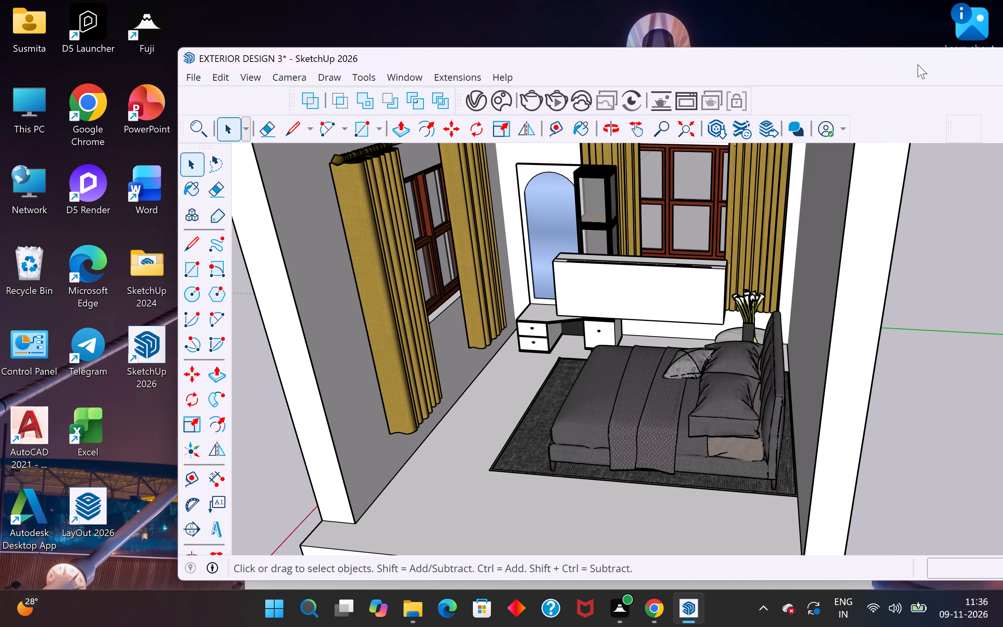
{"action": "left_click_drag", "start_coordinate": [918, 64], "coordinate": [742, 61]}
{"action": "left_click", "coordinate": [872, 60]}
Examine the bedroom interior through the open front, including the dressing unit, curtained windows, ceiling and bed.
{"action": "scroll", "coordinate": [699, 422], "scroll_direction": "down", "scroll_amount": 4}
{"action": "middle_click_drag", "start_coordinate": [592, 425], "coordinate": [612, 404]}
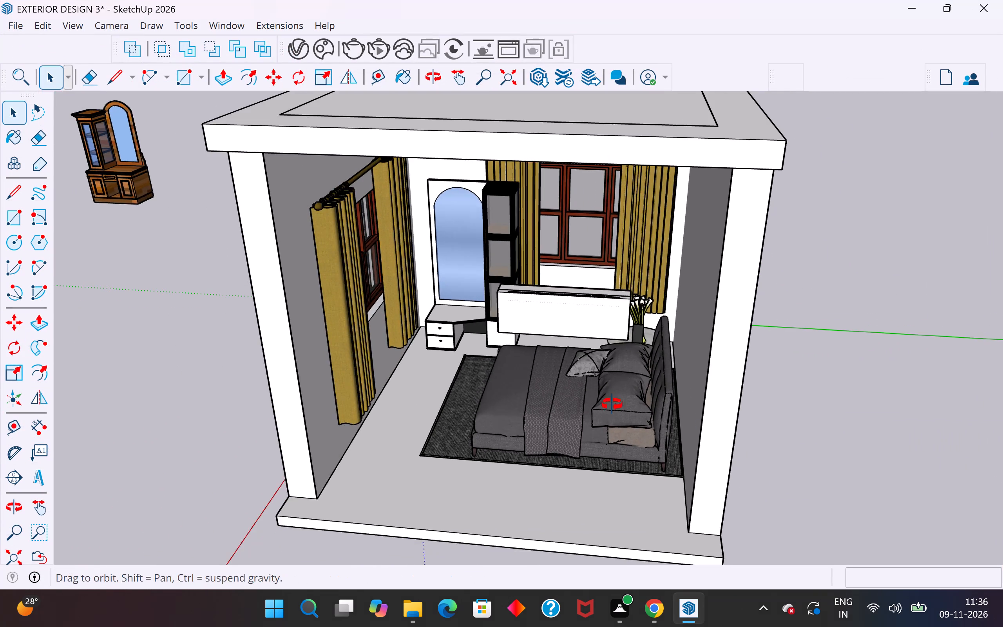
{"action": "middle_click_drag", "start_coordinate": [612, 404], "coordinate": [662, 345]}
{"action": "scroll", "coordinate": [589, 501], "scroll_direction": "down", "scroll_amount": 4}
{"action": "scroll", "coordinate": [645, 218], "scroll_direction": "up", "scroll_amount": 5}
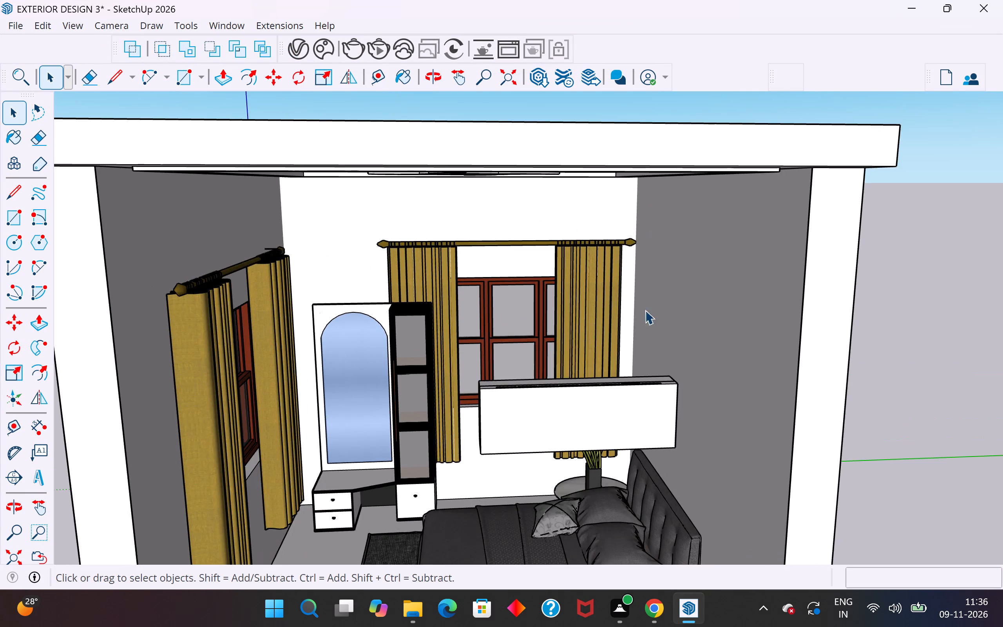
{"action": "scroll", "coordinate": [661, 288], "scroll_direction": "down", "scroll_amount": 3}
{"action": "scroll", "coordinate": [614, 545], "scroll_direction": "up", "scroll_amount": 1}
{"action": "scroll", "coordinate": [678, 339], "scroll_direction": "down", "scroll_amount": 4}
{"action": "scroll", "coordinate": [648, 457], "scroll_direction": "up", "scroll_amount": 4}
{"action": "middle_click_drag", "start_coordinate": [651, 444], "coordinate": [661, 447]}
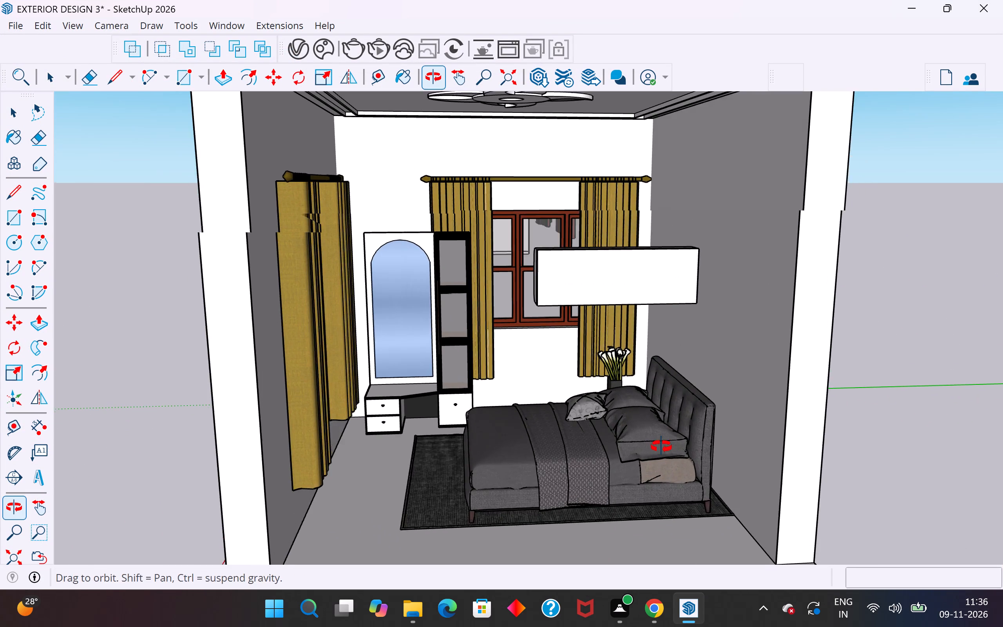
{"action": "middle_click_drag", "start_coordinate": [661, 447], "coordinate": [665, 449]}
{"action": "scroll", "coordinate": [672, 442], "scroll_direction": "up", "scroll_amount": 3}
{"action": "middle_click_drag", "start_coordinate": [685, 442], "coordinate": [718, 446]}
{"action": "scroll", "coordinate": [732, 441], "scroll_direction": "up", "scroll_amount": 3}
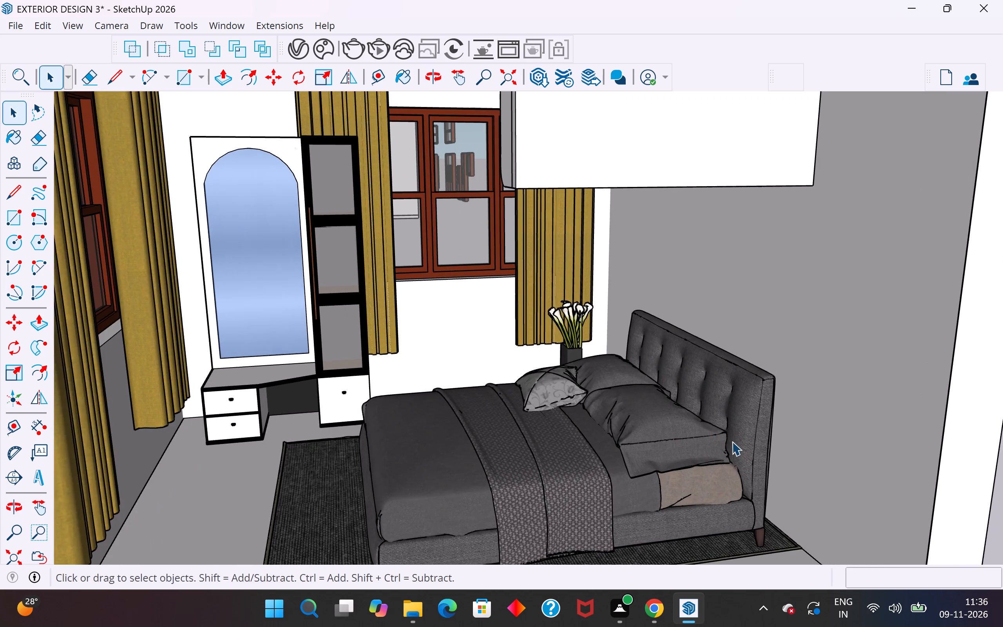
Examine the bed, headboard, side table, window wall and wall-mounted unit through the open front, and the open room as a whole.
{"action": "middle_click_drag", "start_coordinate": [738, 438], "coordinate": [807, 448]}
{"action": "scroll", "coordinate": [808, 444], "scroll_direction": "up", "scroll_amount": 3}
{"action": "middle_click_drag", "start_coordinate": [827, 447], "coordinate": [839, 449]}
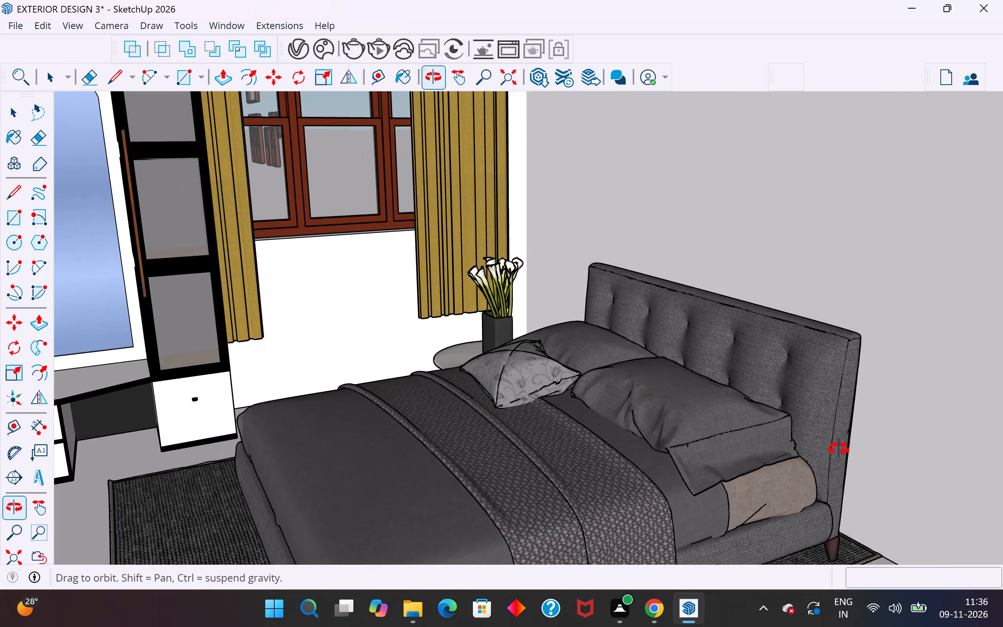
{"action": "middle_click_drag", "start_coordinate": [839, 449], "coordinate": [895, 468]}
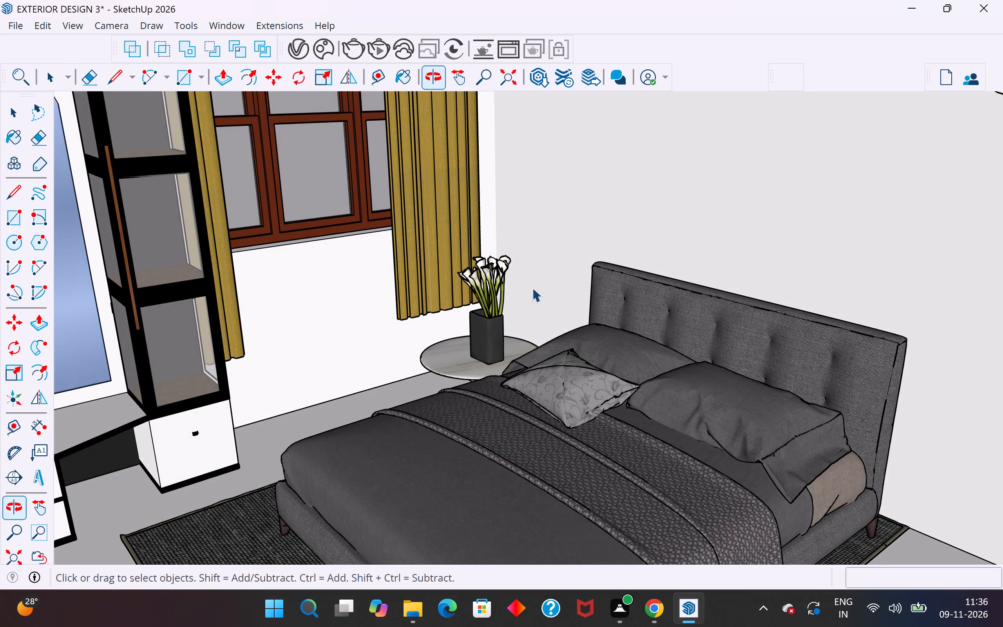
{"action": "scroll", "coordinate": [383, 321], "scroll_direction": "down", "scroll_amount": 1}
{"action": "scroll", "coordinate": [362, 346], "scroll_direction": "down", "scroll_amount": 3}
{"action": "scroll", "coordinate": [829, 434], "scroll_direction": "up", "scroll_amount": 4}
{"action": "scroll", "coordinate": [791, 451], "scroll_direction": "down", "scroll_amount": 1}
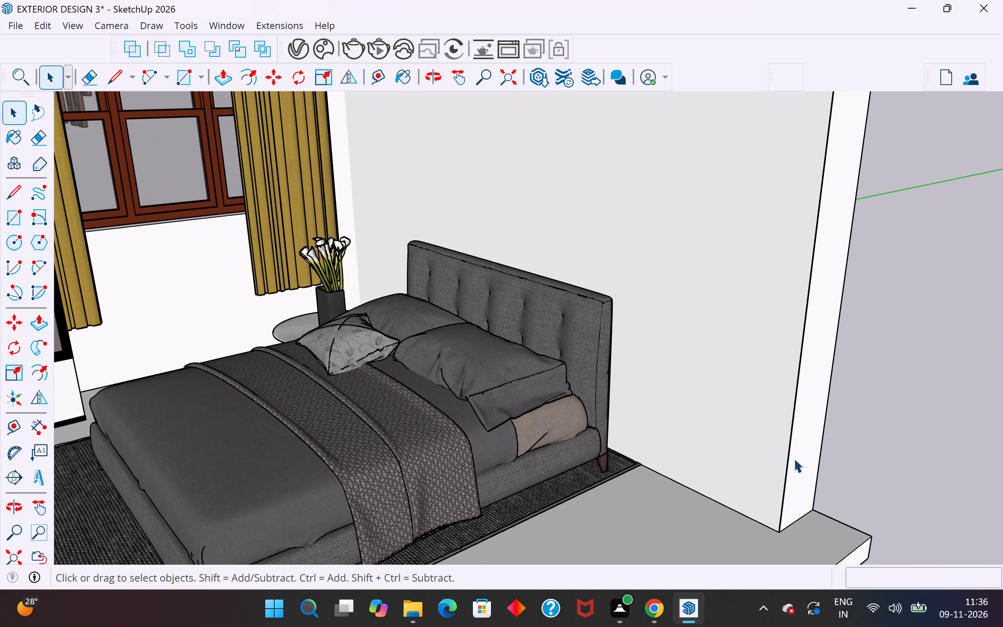
{"action": "scroll", "coordinate": [794, 458], "scroll_direction": "down", "scroll_amount": 1}
{"action": "middle_click_drag", "start_coordinate": [796, 461], "coordinate": [881, 486]}
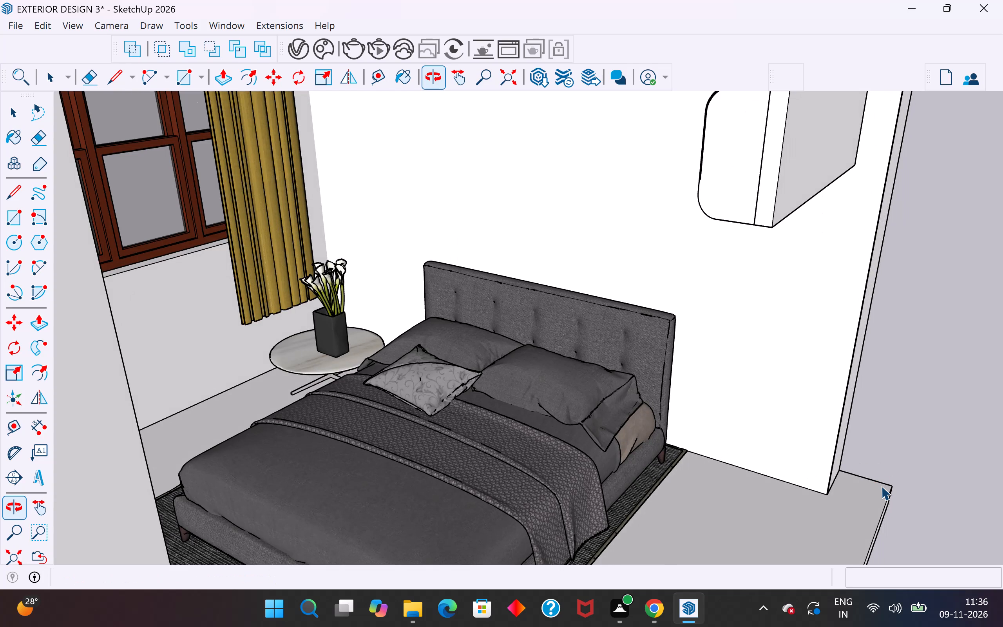
{"action": "scroll", "coordinate": [881, 486], "scroll_direction": "up", "scroll_amount": 1}
{"action": "scroll", "coordinate": [881, 486], "scroll_direction": "down", "scroll_amount": 2}
{"action": "middle_click_drag", "start_coordinate": [844, 476], "coordinate": [678, 451]}
{"action": "scroll", "coordinate": [693, 410], "scroll_direction": "down", "scroll_amount": 6}
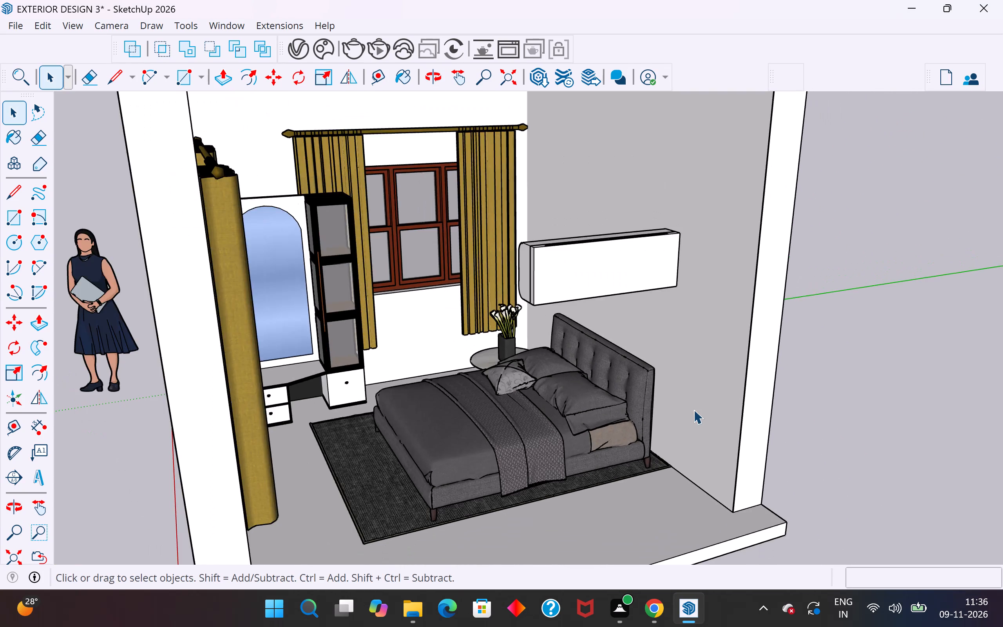
{"action": "scroll", "coordinate": [693, 410], "scroll_direction": "down", "scroll_amount": 5}
{"action": "middle_click_drag", "start_coordinate": [690, 420], "coordinate": [569, 444]}
{"action": "scroll", "coordinate": [568, 440], "scroll_direction": "down", "scroll_amount": 4}
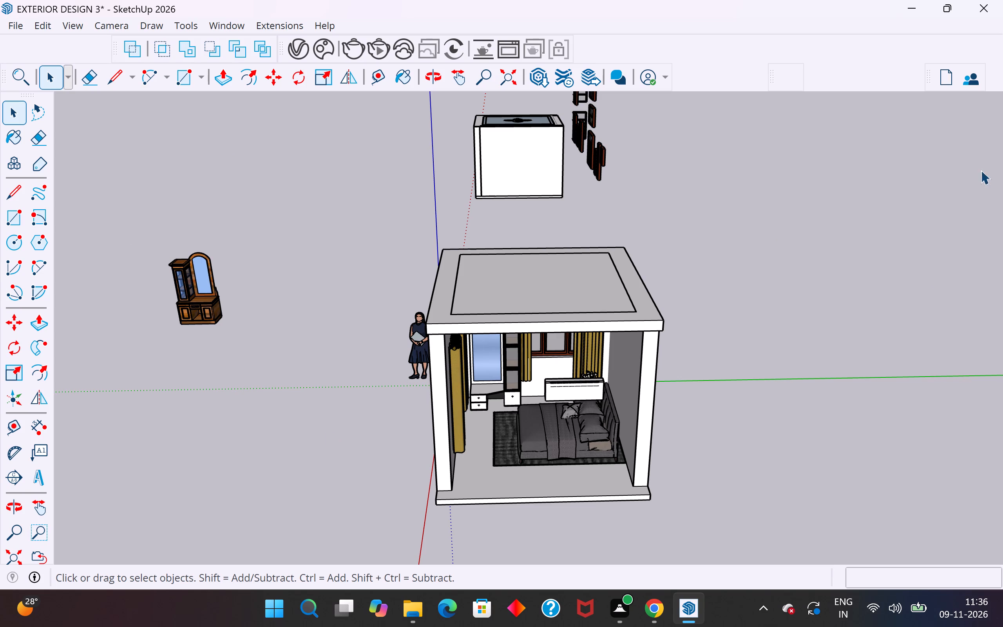
Unhide all hidden geometry to restore the bedroom's front wall and door.
{"action": "left_click", "coordinate": [38, 25]}
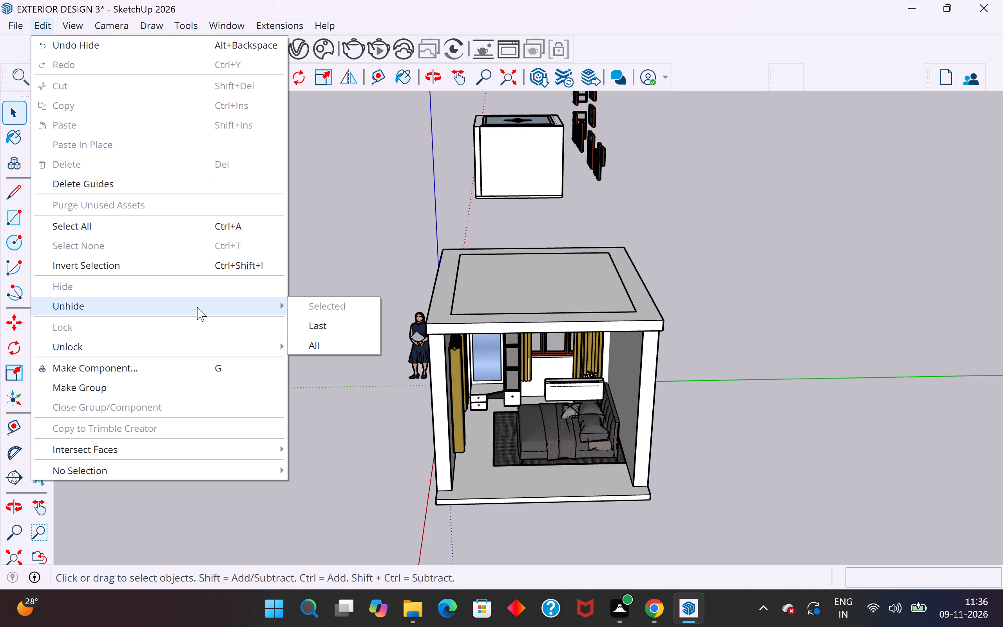
{"action": "left_click", "coordinate": [321, 340]}
{"action": "left_click", "coordinate": [317, 439]}
Examine the closed bedroom block from outside, covering the door wall, roof slab and adjoining side wall.
{"action": "scroll", "coordinate": [435, 190], "scroll_direction": "down", "scroll_amount": 5}
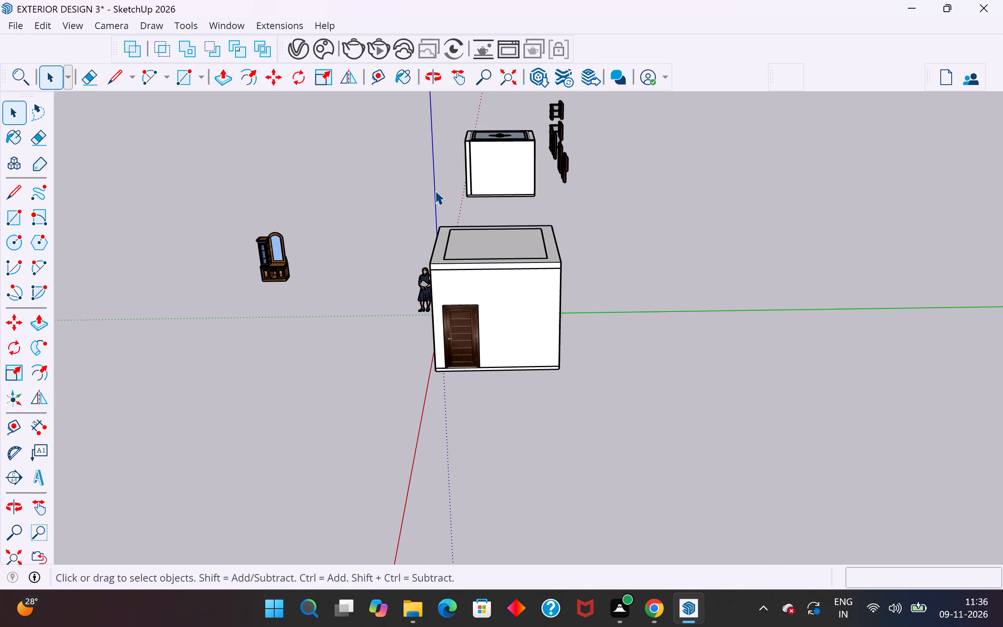
{"action": "middle_click_drag", "start_coordinate": [493, 305], "coordinate": [485, 337]}
{"action": "scroll", "coordinate": [406, 276], "scroll_direction": "up", "scroll_amount": 5}
{"action": "middle_click_drag", "start_coordinate": [541, 308], "coordinate": [480, 319]}
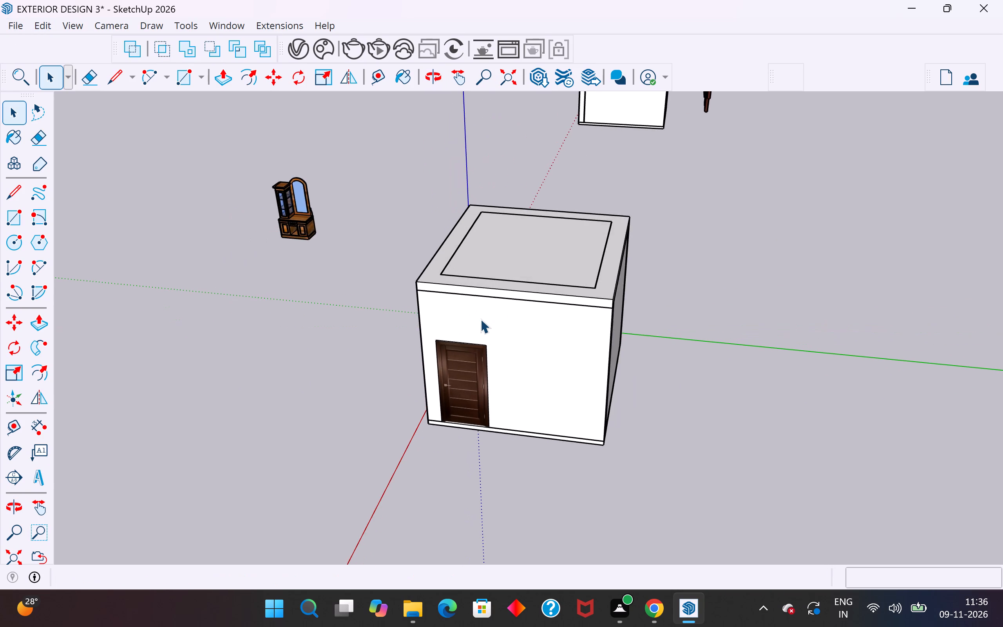
{"action": "scroll", "coordinate": [480, 319], "scroll_direction": "up", "scroll_amount": 5}
{"action": "scroll", "coordinate": [486, 307], "scroll_direction": "down", "scroll_amount": 2}
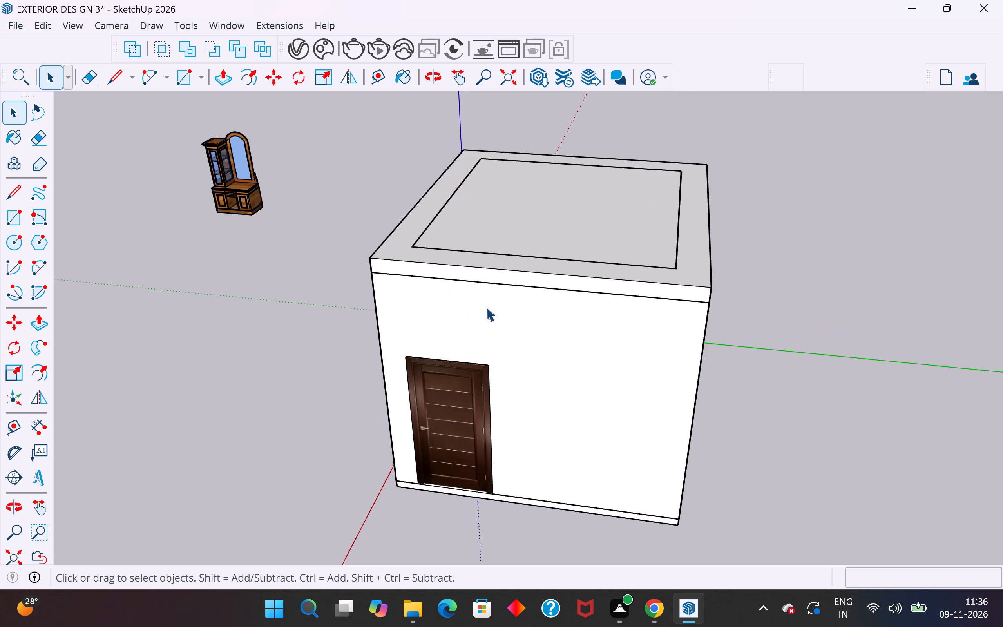
{"action": "scroll", "coordinate": [486, 307], "scroll_direction": "down", "scroll_amount": 2}
{"action": "scroll", "coordinate": [619, 306], "scroll_direction": "down", "scroll_amount": 2}
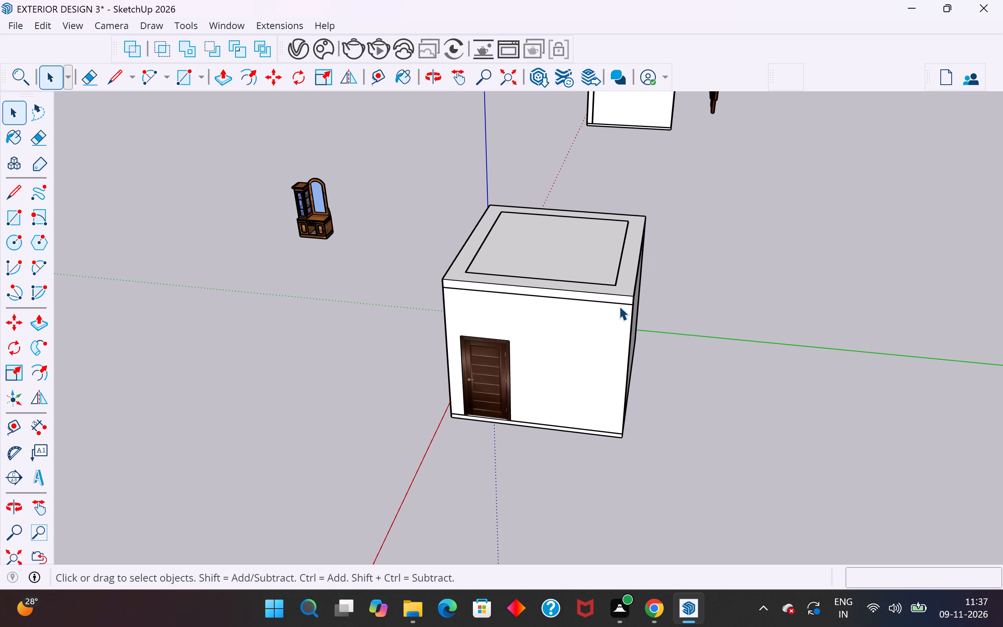
{"action": "middle_click_drag", "start_coordinate": [646, 330], "coordinate": [535, 310]}
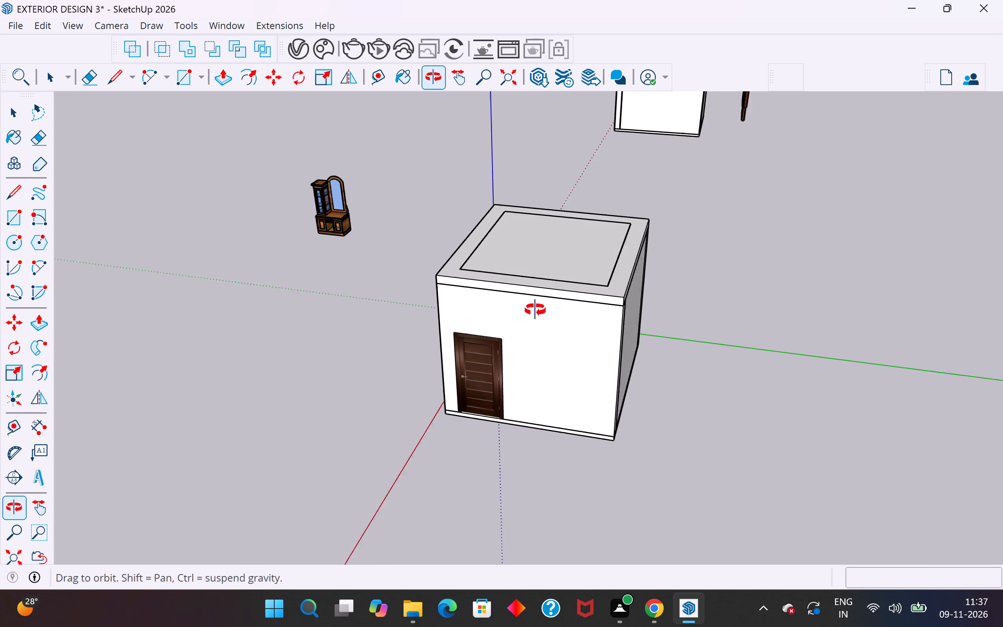
{"action": "middle_click_drag", "start_coordinate": [535, 310], "coordinate": [641, 308]}
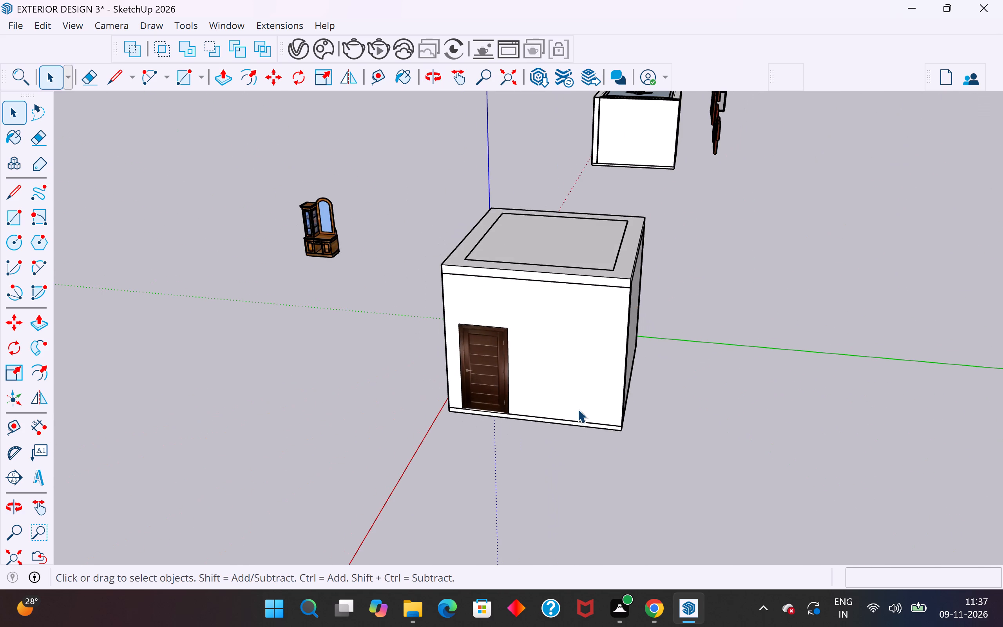
{"action": "scroll", "coordinate": [578, 409], "scroll_direction": "up", "scroll_amount": 4}
{"action": "scroll", "coordinate": [606, 346], "scroll_direction": "down", "scroll_amount": 4}
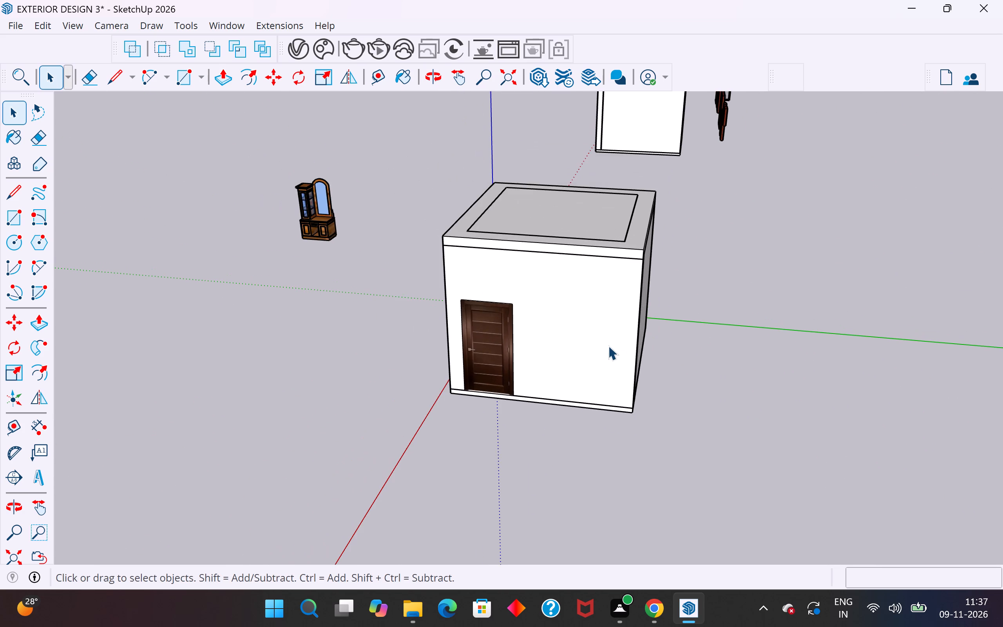
{"action": "middle_click_drag", "start_coordinate": [611, 346], "coordinate": [695, 375]}
{"action": "scroll", "coordinate": [635, 383], "scroll_direction": "up", "scroll_amount": 1}
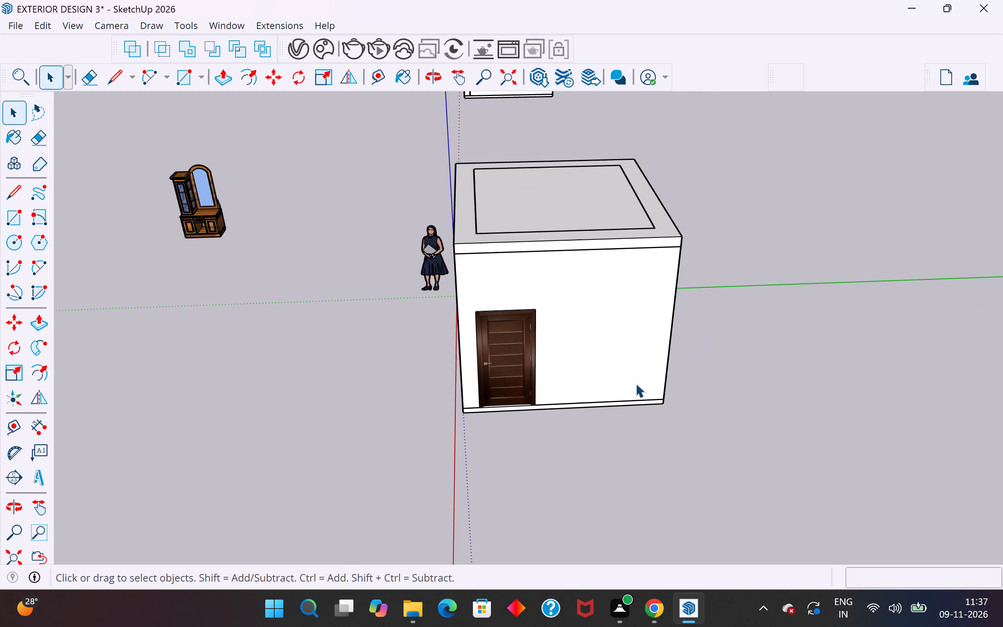
{"action": "scroll", "coordinate": [635, 383], "scroll_direction": "up", "scroll_amount": 2}
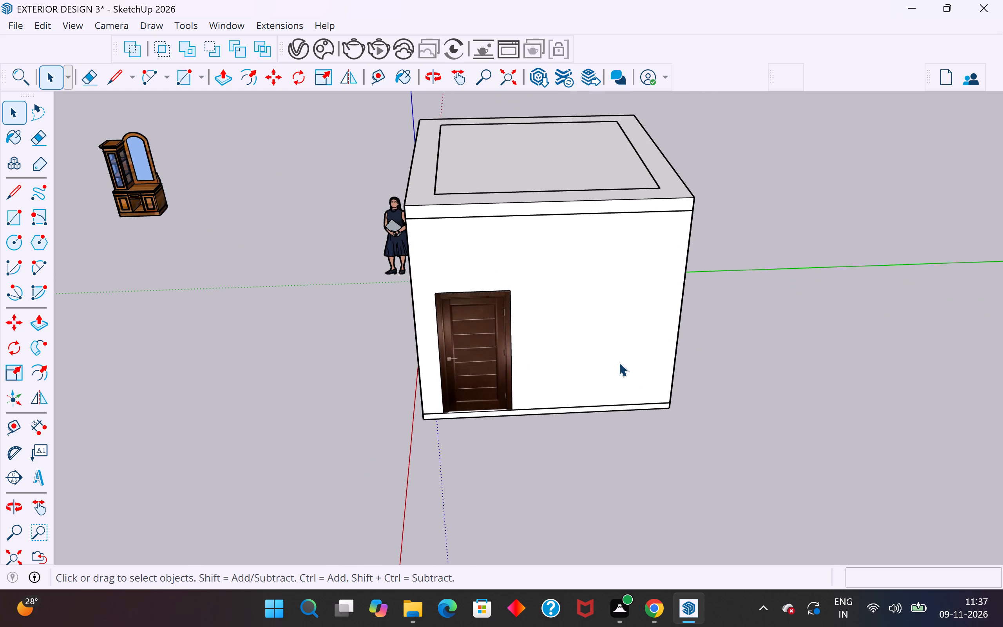
{"action": "scroll", "coordinate": [539, 408], "scroll_direction": "down", "scroll_amount": 6}
{"action": "middle_click_drag", "start_coordinate": [707, 294], "coordinate": [480, 352]}
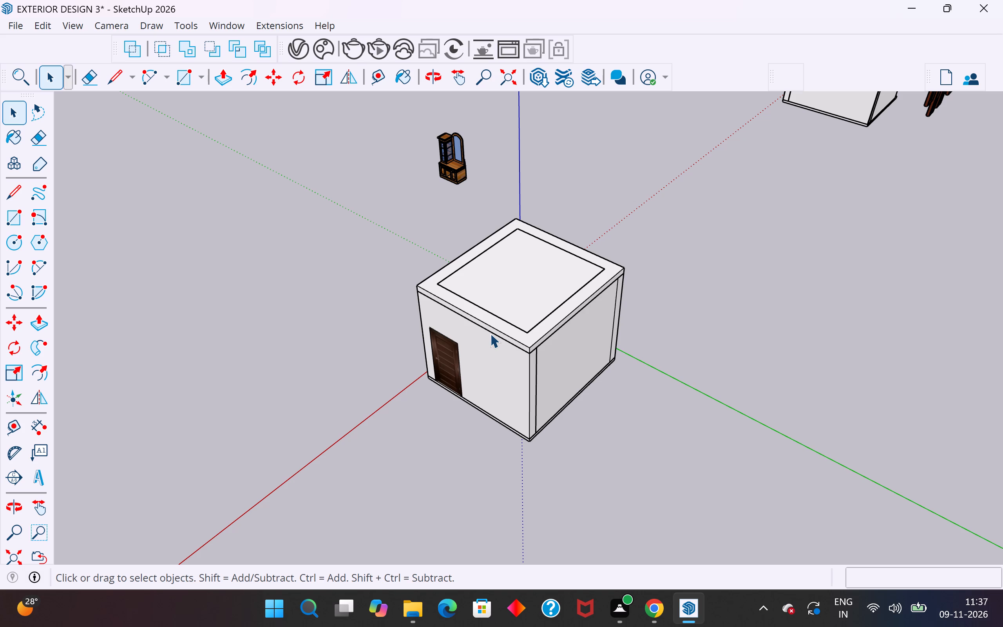
{"action": "middle_click_drag", "start_coordinate": [532, 455], "coordinate": [720, 435]}
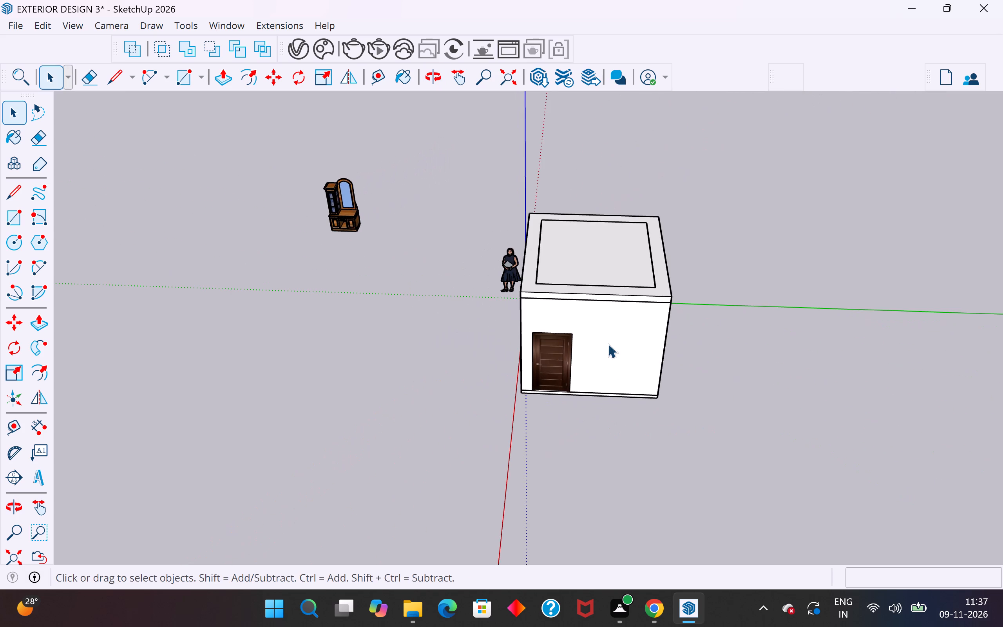
Group the whole bedroom block, including its walls, roof, door and furnishings, leaving out the standing figure.
{"action": "middle_click_drag", "start_coordinate": [641, 355], "coordinate": [674, 365]}
{"action": "left_click_drag", "start_coordinate": [734, 165], "coordinate": [514, 455]}
{"action": "right_click", "coordinate": [594, 327]}
{"action": "left_click", "coordinate": [657, 168]}
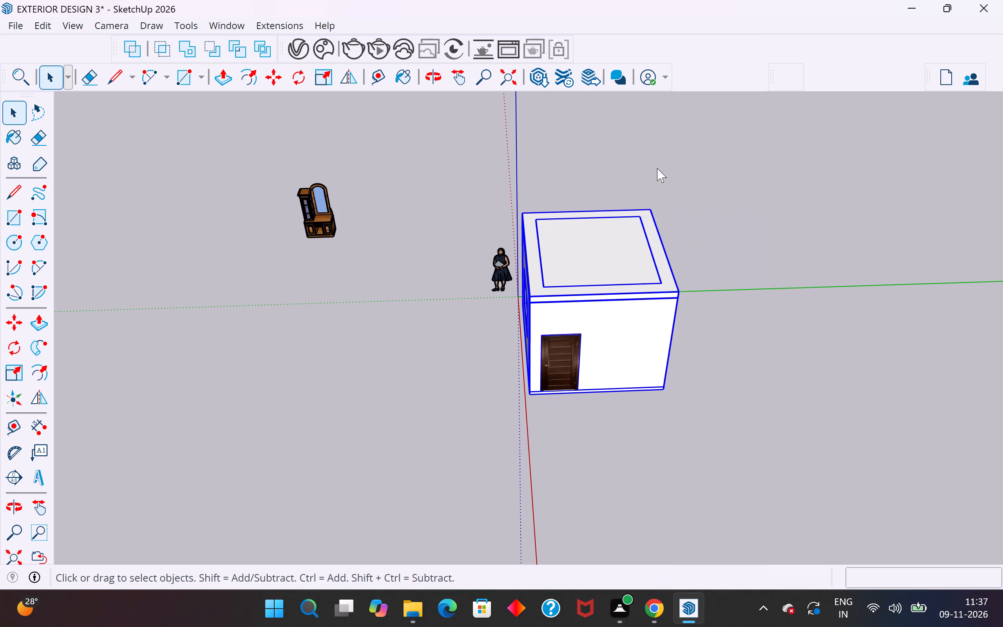
{"action": "left_click", "coordinate": [553, 439]}
Copy the bedroom group 12' along the green axis so the copy sits directly against the original's side wall.
{"action": "middle_click_drag", "start_coordinate": [700, 386], "coordinate": [652, 350]}
{"action": "left_click", "coordinate": [619, 370]}
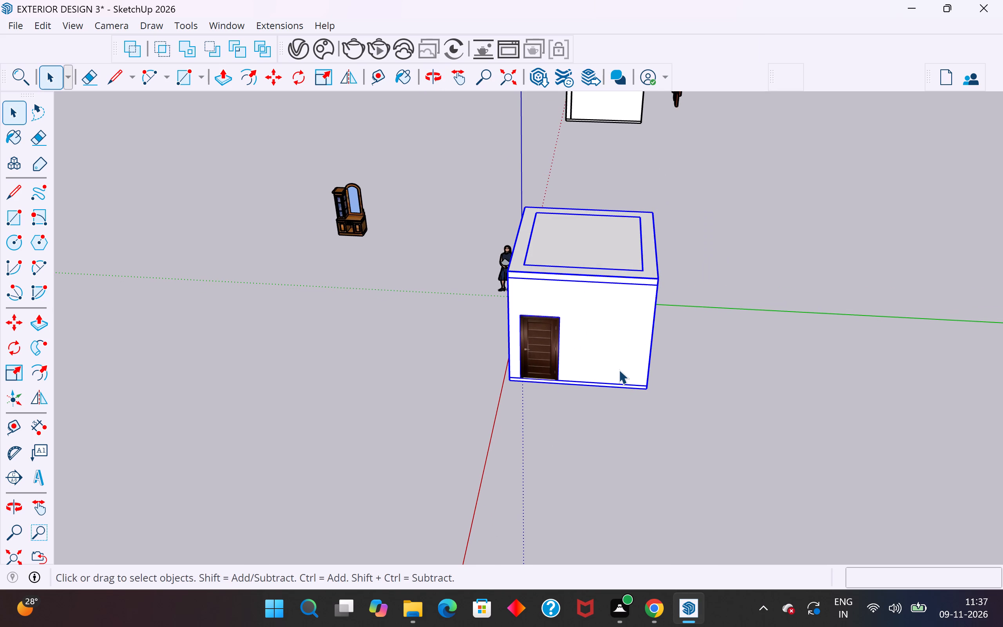
{"action": "key", "text": "m"}
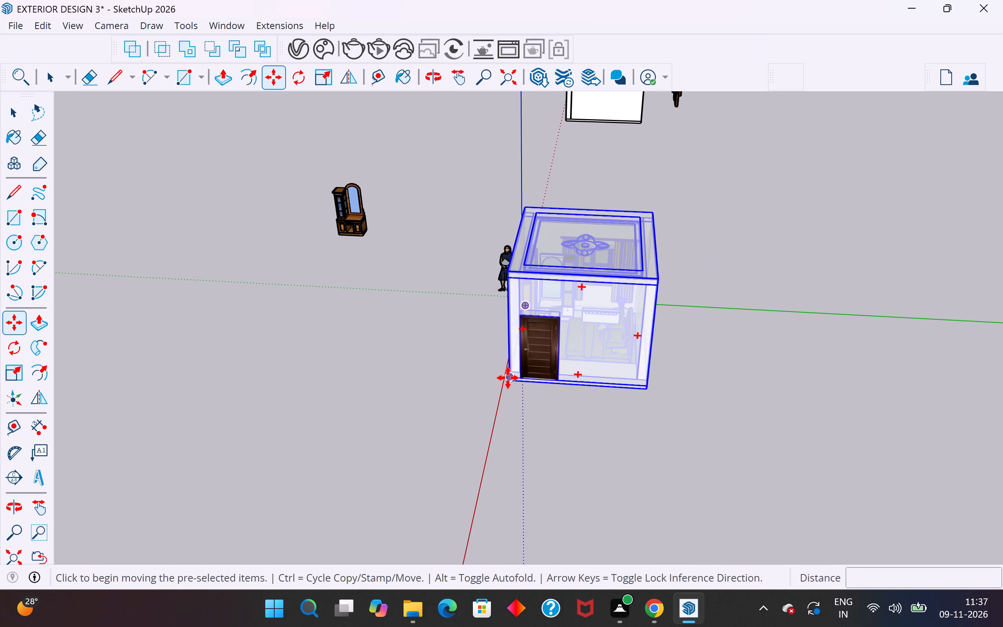
{"action": "left_click", "coordinate": [509, 382], "text": "ctrl"}
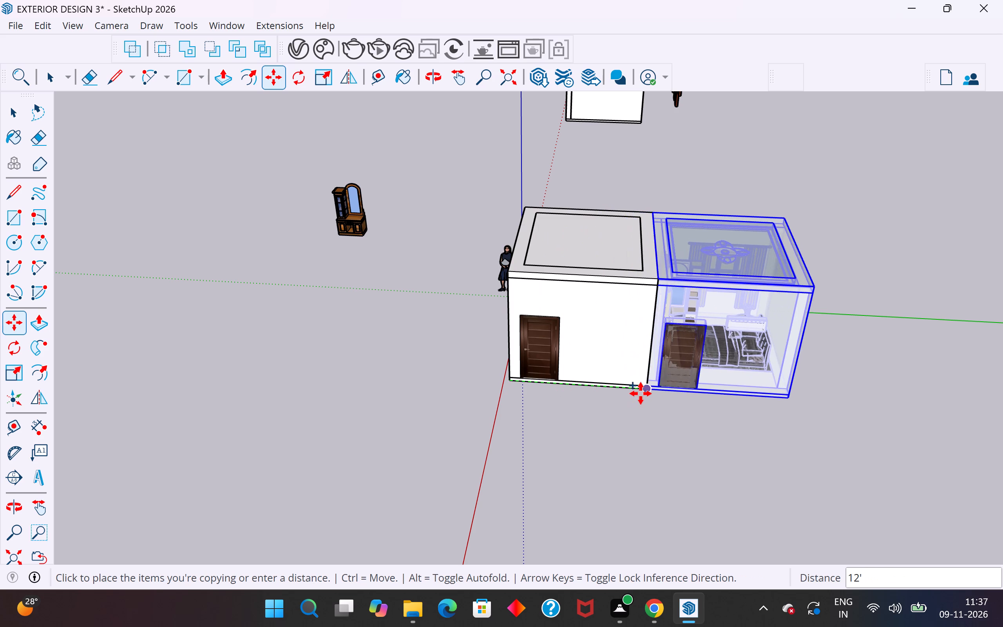
{"action": "scroll", "coordinate": [642, 393], "scroll_direction": "up", "scroll_amount": 6}
{"action": "scroll", "coordinate": [642, 393], "scroll_direction": "down", "scroll_amount": 1}
{"action": "scroll", "coordinate": [642, 393], "scroll_direction": "up", "scroll_amount": 3}
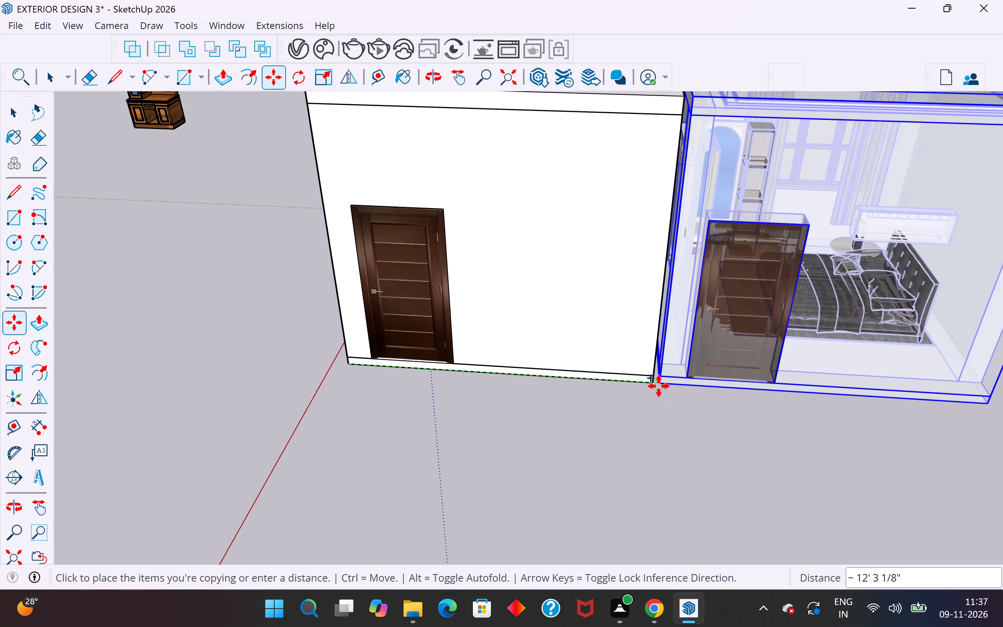
{"action": "left_click", "coordinate": [655, 386]}
{"action": "scroll", "coordinate": [563, 404], "scroll_direction": "down", "scroll_amount": 5}
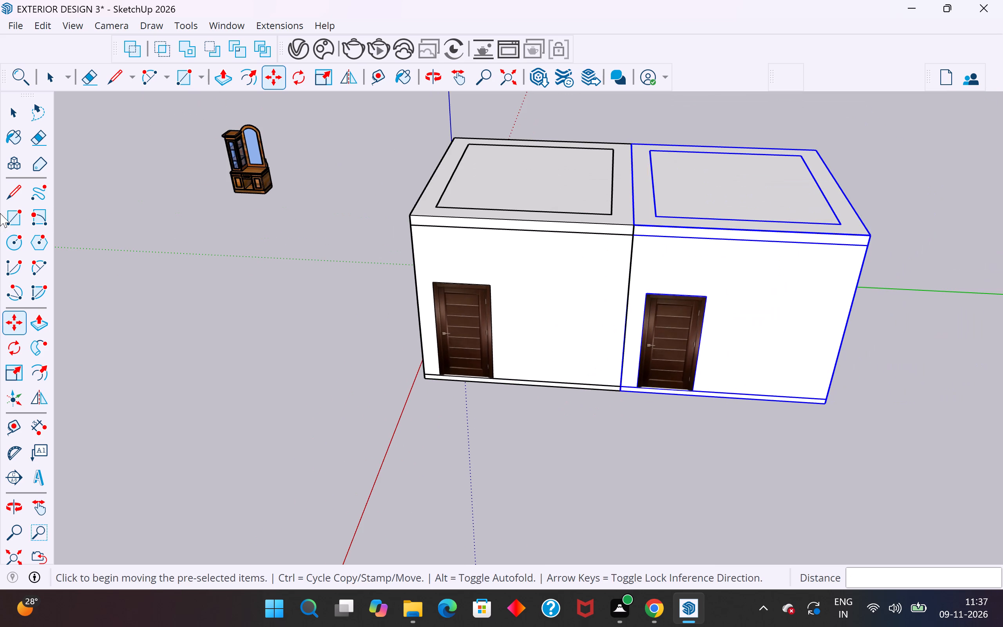
Rotate the copied bedroom 90 degrees horizontally about the bottom front corner it shares with the original, turning its door towards the original's front.
{"action": "left_click", "coordinate": [13, 115]}
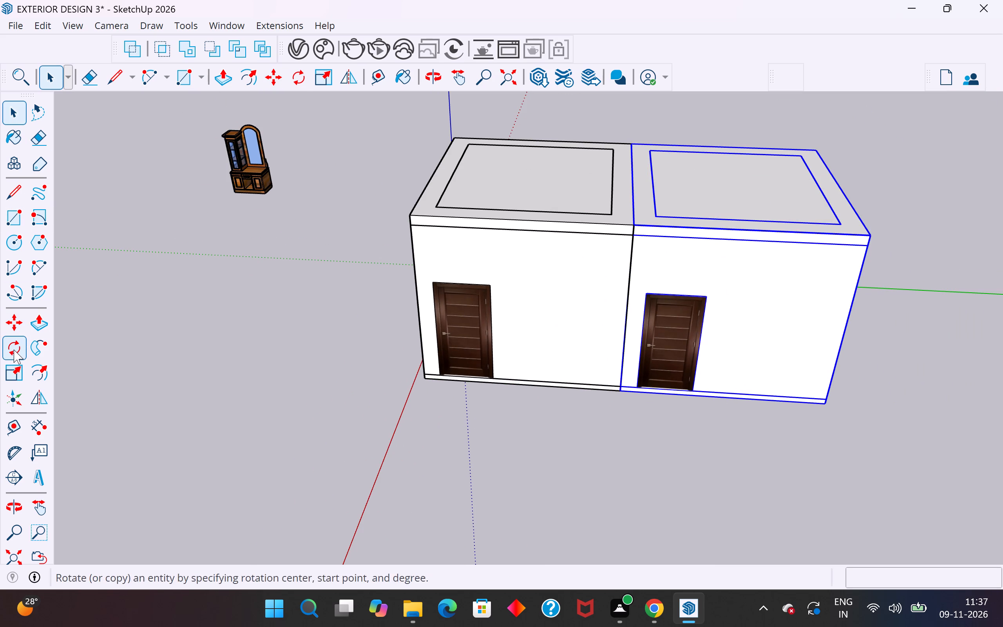
{"action": "left_click", "coordinate": [14, 350]}
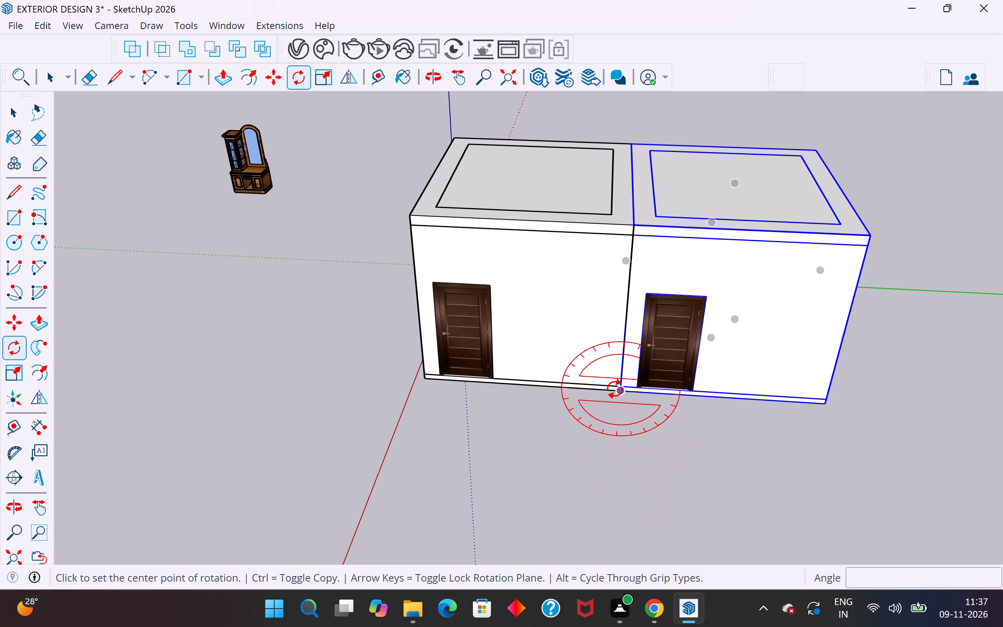
{"action": "scroll", "coordinate": [615, 388], "scroll_direction": "up", "scroll_amount": 11}
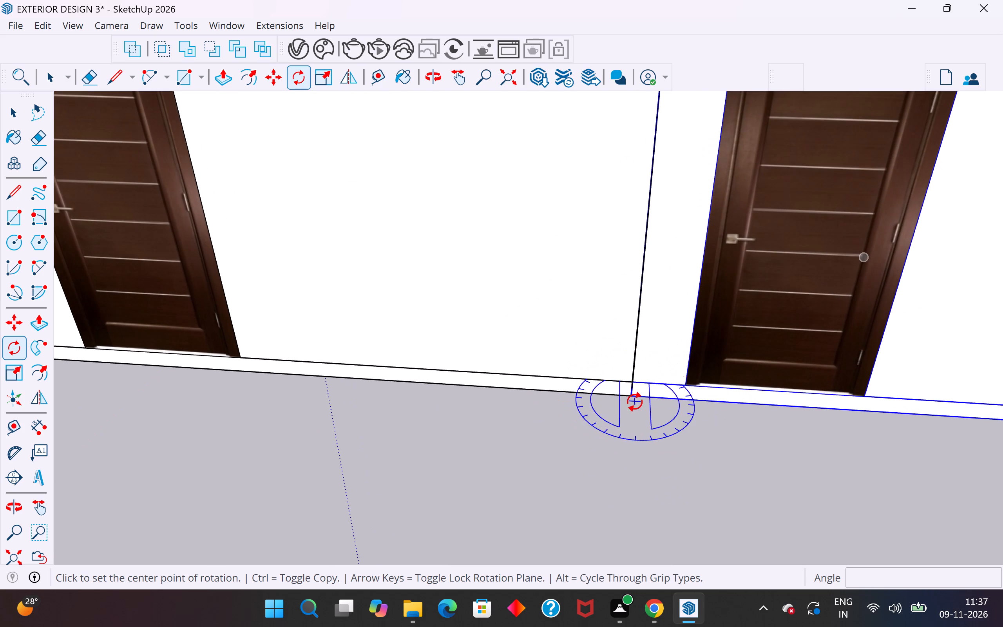
{"action": "left_click", "coordinate": [632, 403]}
{"action": "left_click", "coordinate": [844, 425]}
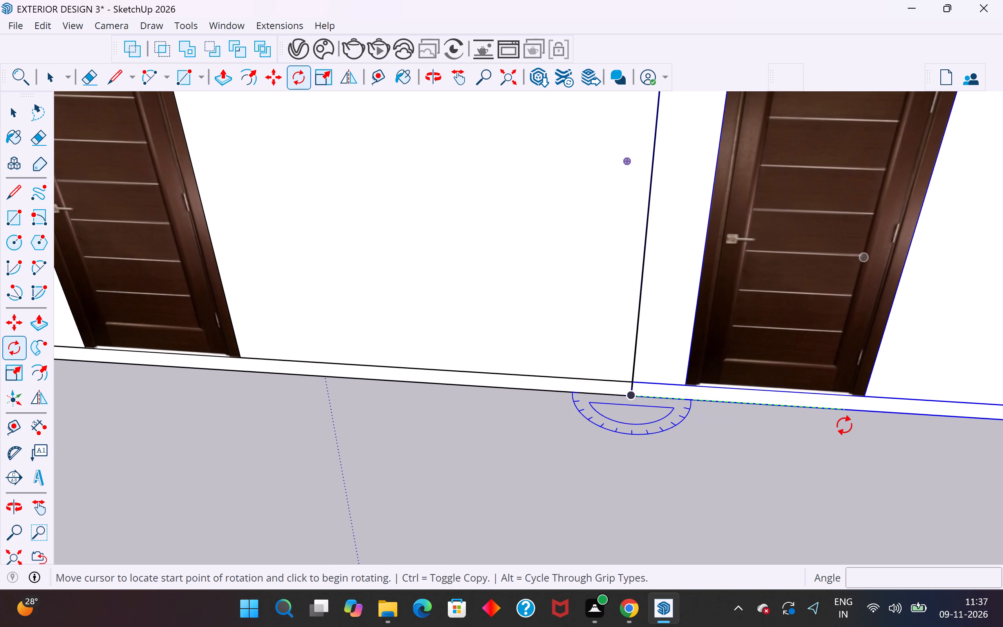
{"action": "left_click", "coordinate": [633, 477]}
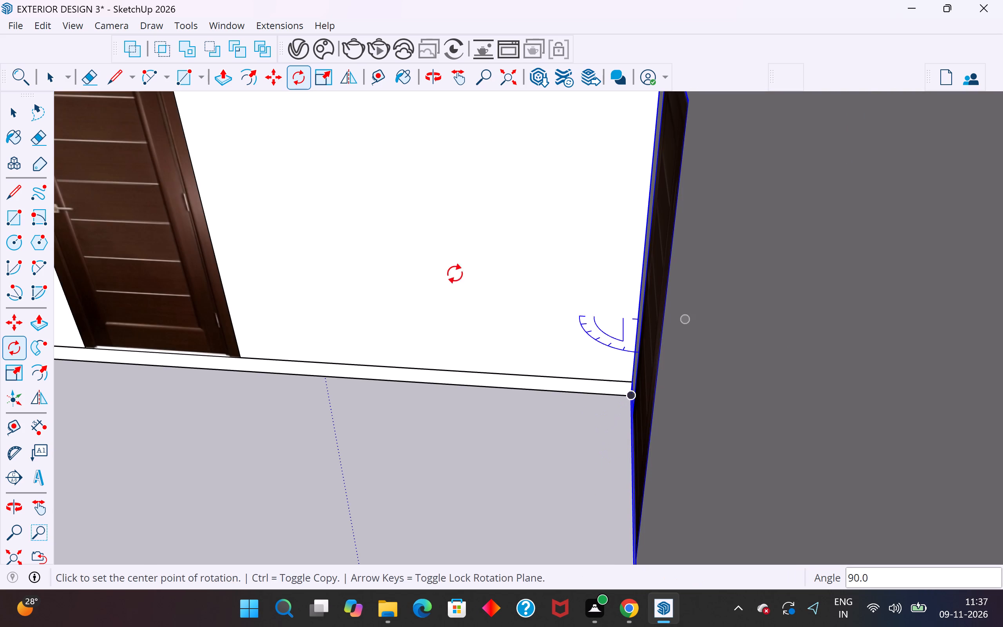
{"action": "left_click", "coordinate": [13, 118]}
{"action": "left_click", "coordinate": [378, 423]}
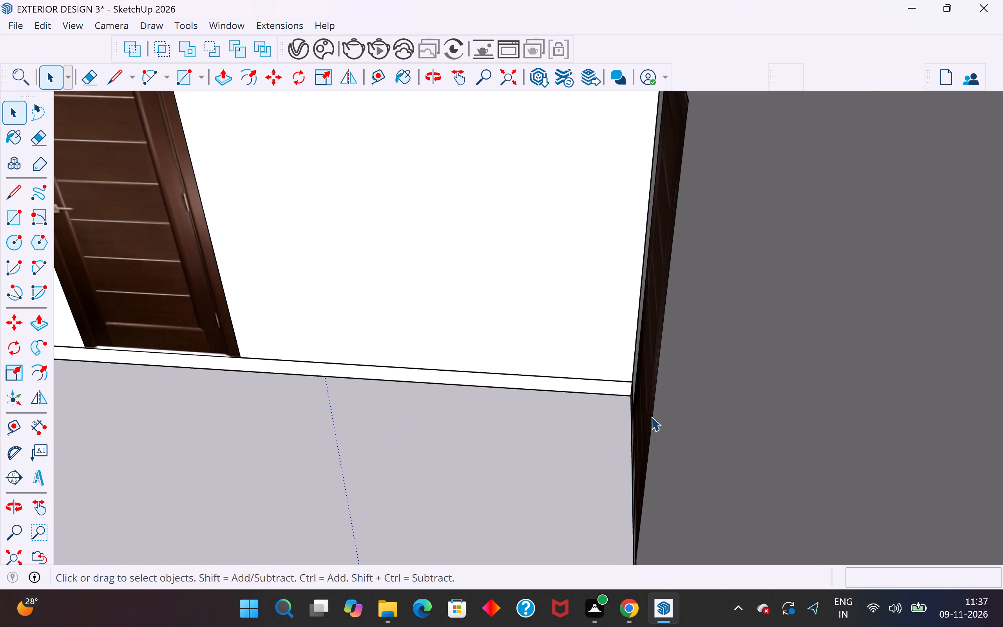
Move the rotated bedroom copy about 4' away from the original, starting from their shared bottom corner.
{"action": "scroll", "coordinate": [656, 414], "scroll_direction": "down", "scroll_amount": 12}
{"action": "middle_click_drag", "start_coordinate": [647, 426], "coordinate": [805, 427]}
{"action": "scroll", "coordinate": [750, 455], "scroll_direction": "down", "scroll_amount": 5}
{"action": "middle_click_drag", "start_coordinate": [759, 465], "coordinate": [861, 407]}
{"action": "scroll", "coordinate": [756, 434], "scroll_direction": "down", "scroll_amount": 3}
{"action": "middle_click_drag", "start_coordinate": [826, 457], "coordinate": [700, 502]}
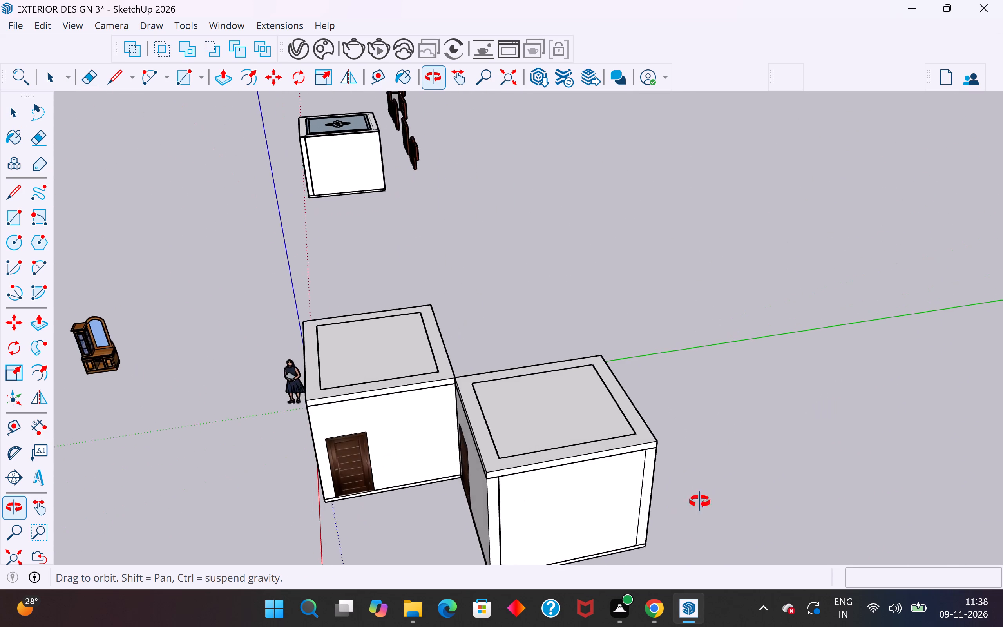
{"action": "middle_click_drag", "start_coordinate": [700, 502], "coordinate": [869, 493]}
{"action": "middle_click_drag", "start_coordinate": [777, 411], "coordinate": [784, 414]}
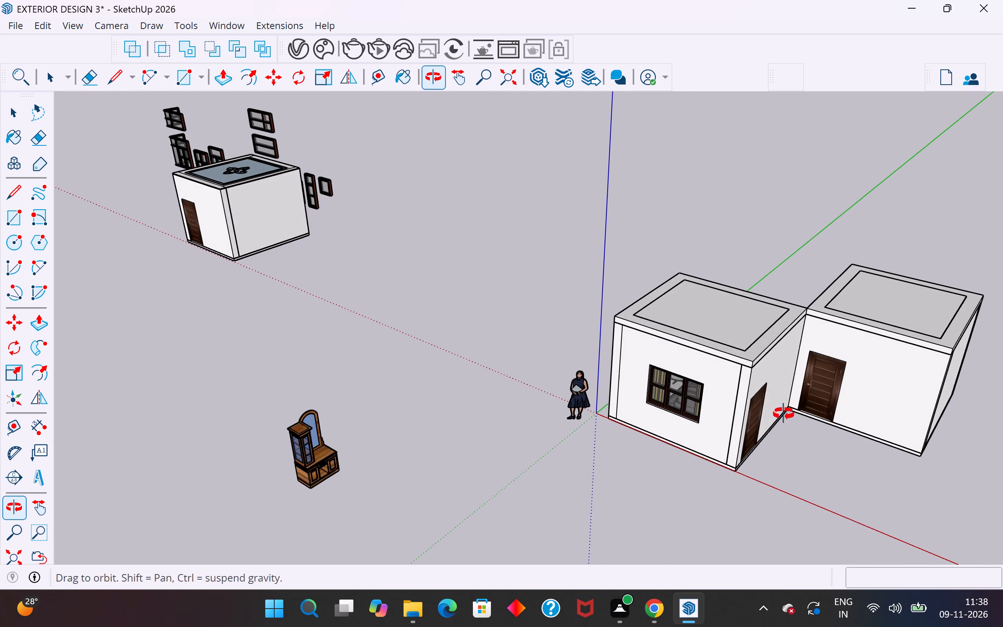
{"action": "middle_click_drag", "start_coordinate": [784, 414], "coordinate": [795, 421]}
{"action": "scroll", "coordinate": [807, 418], "scroll_direction": "up", "scroll_amount": 9}
{"action": "key", "text": "m"}
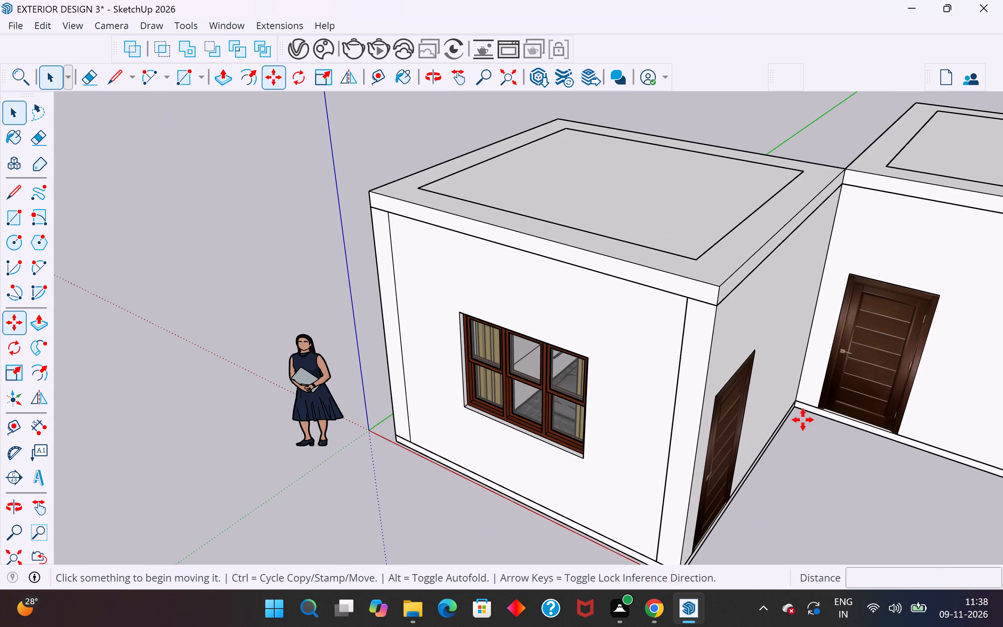
{"action": "left_click", "coordinate": [793, 413]}
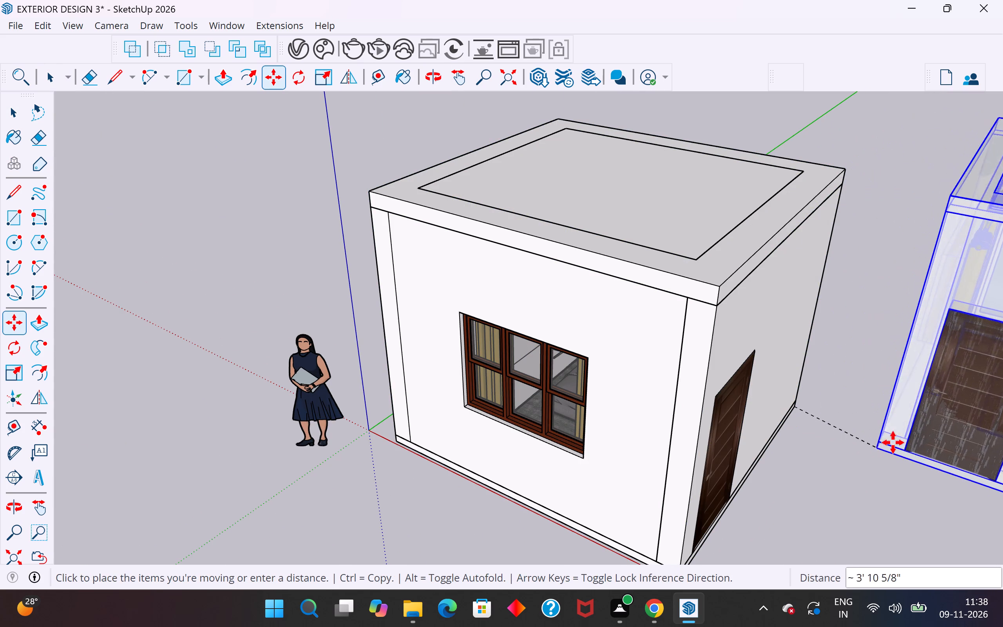
{"action": "left_click", "coordinate": [897, 440]}
{"action": "scroll", "coordinate": [638, 435], "scroll_direction": "down", "scroll_amount": 4}
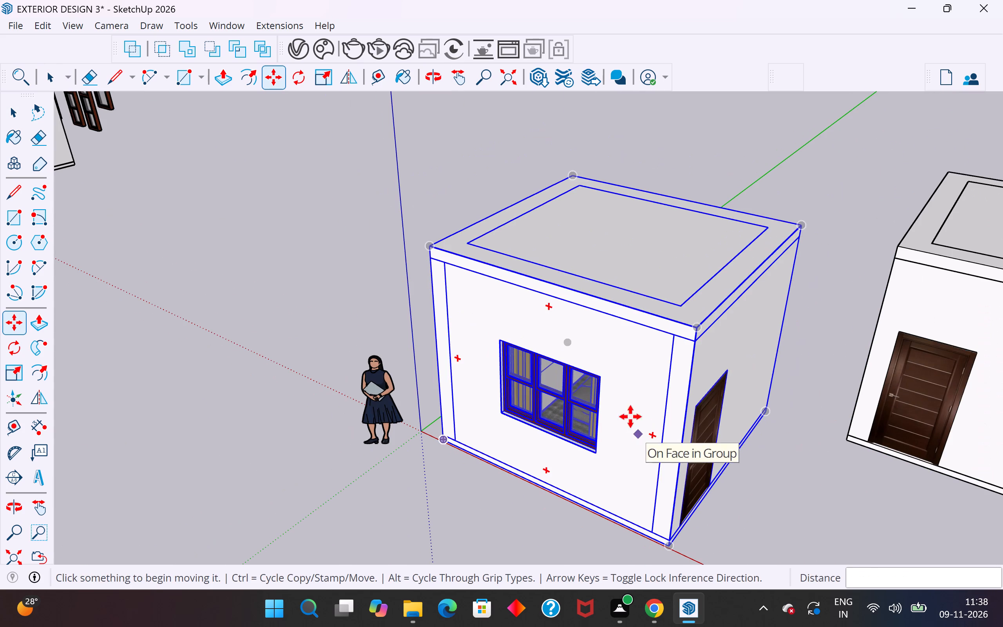
Deselect the moved bedroom copy and examine the gap and door sides of the two bedroom blocks from several angles.
{"action": "left_click", "coordinate": [9, 107]}
{"action": "left_click", "coordinate": [93, 248]}
{"action": "scroll", "coordinate": [422, 344], "scroll_direction": "down", "scroll_amount": 2}
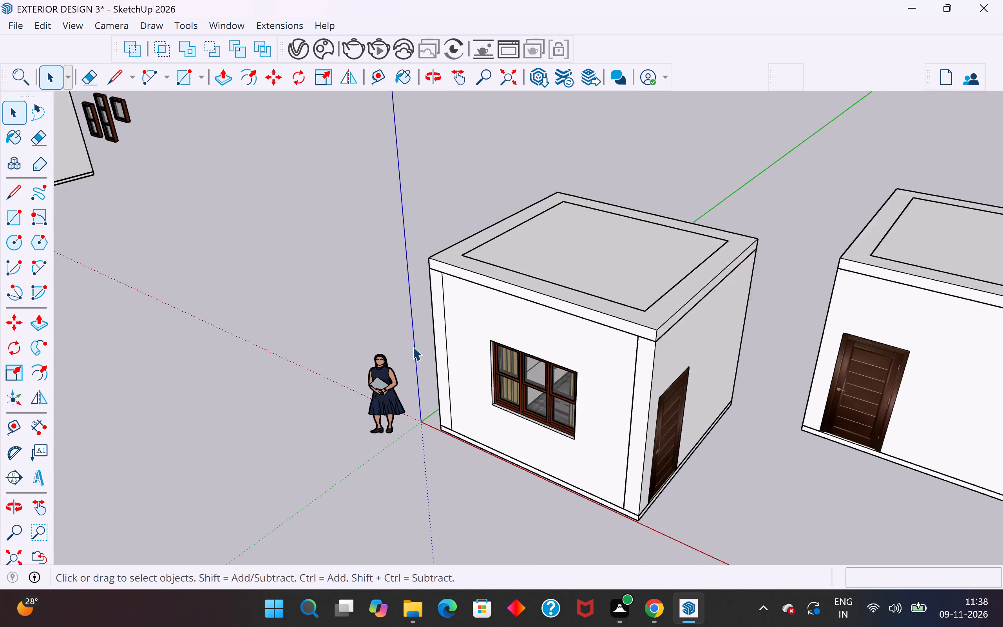
{"action": "scroll", "coordinate": [413, 346], "scroll_direction": "down", "scroll_amount": 2}
{"action": "middle_click_drag", "start_coordinate": [596, 390], "coordinate": [525, 451]}
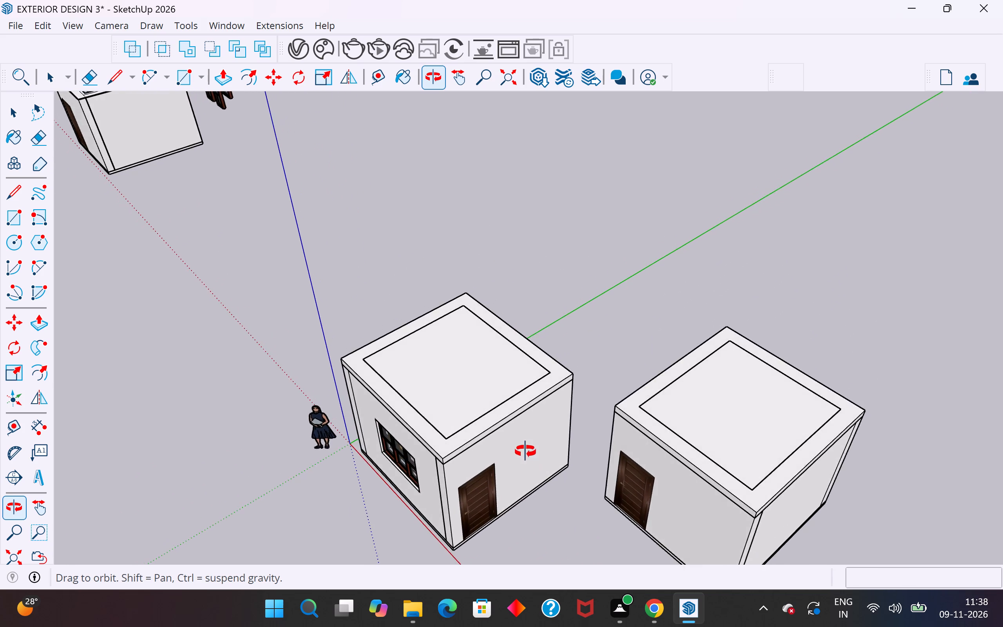
{"action": "middle_click_drag", "start_coordinate": [525, 451], "coordinate": [553, 472]}
{"action": "scroll", "coordinate": [661, 470], "scroll_direction": "up", "scroll_amount": 3}
{"action": "middle_click_drag", "start_coordinate": [637, 468], "coordinate": [668, 435]}
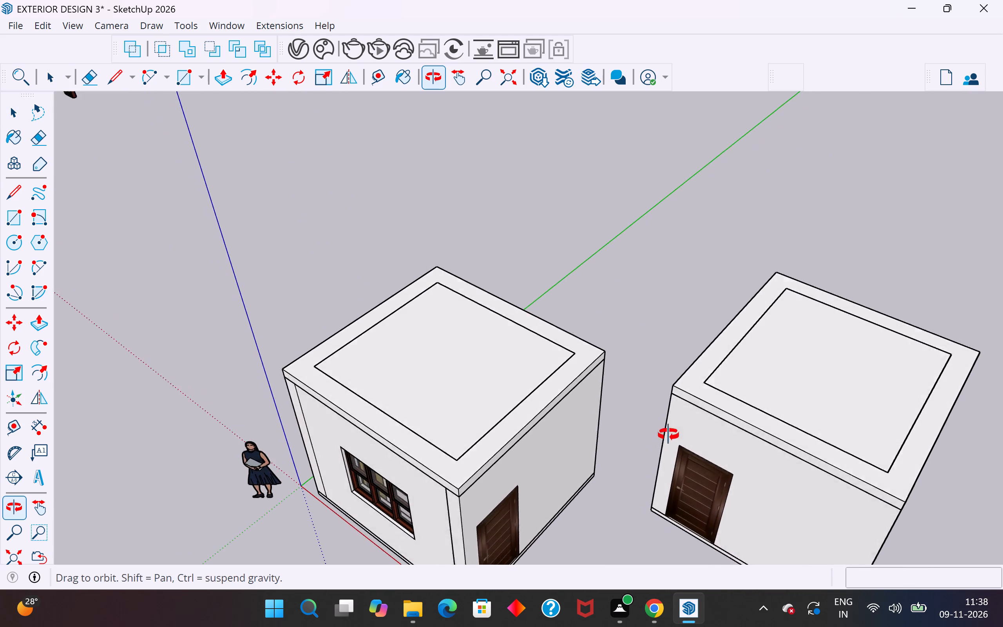
{"action": "middle_click_drag", "start_coordinate": [668, 435], "coordinate": [683, 403]}
{"action": "scroll", "coordinate": [640, 439], "scroll_direction": "up", "scroll_amount": 4}
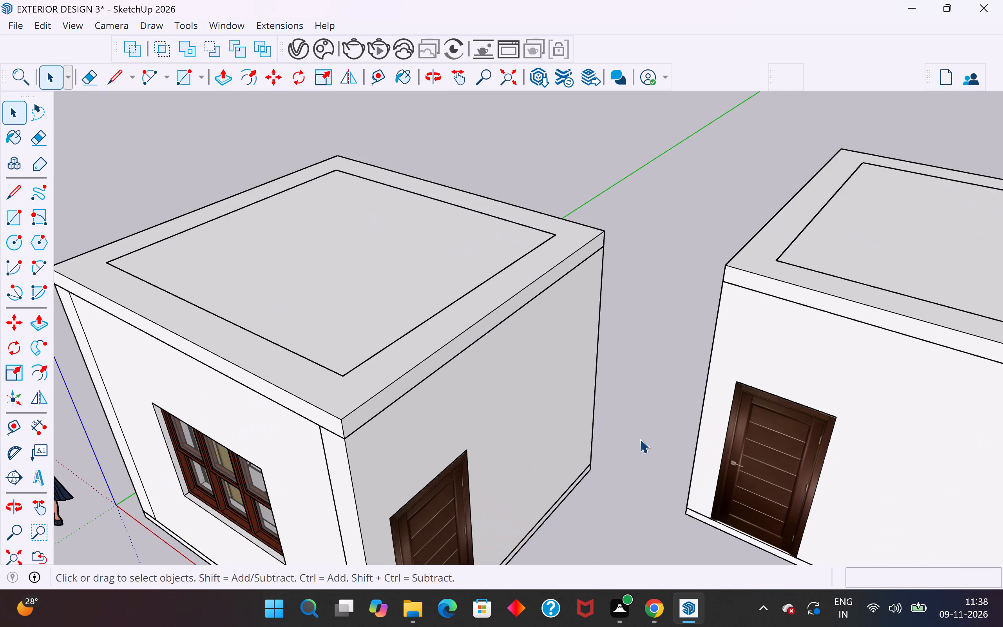
{"action": "scroll", "coordinate": [640, 439], "scroll_direction": "down", "scroll_amount": 3}
{"action": "middle_click_drag", "start_coordinate": [640, 439], "coordinate": [334, 601]}
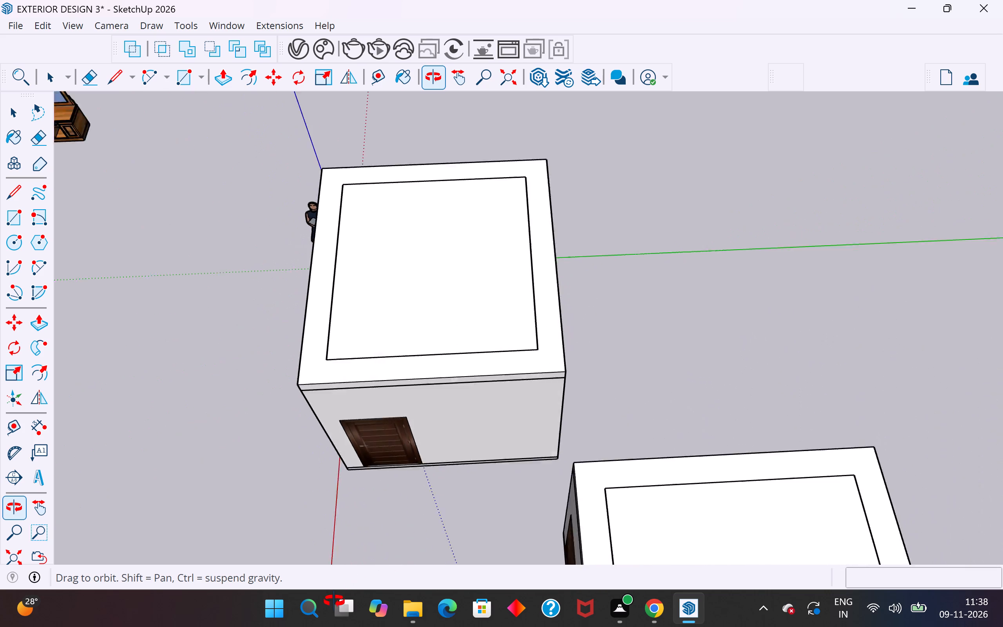
{"action": "middle_click_drag", "start_coordinate": [334, 601], "coordinate": [331, 604]}
{"action": "scroll", "coordinate": [503, 465], "scroll_direction": "down", "scroll_amount": 4}
{"action": "middle_click_drag", "start_coordinate": [585, 469], "coordinate": [841, 403]}
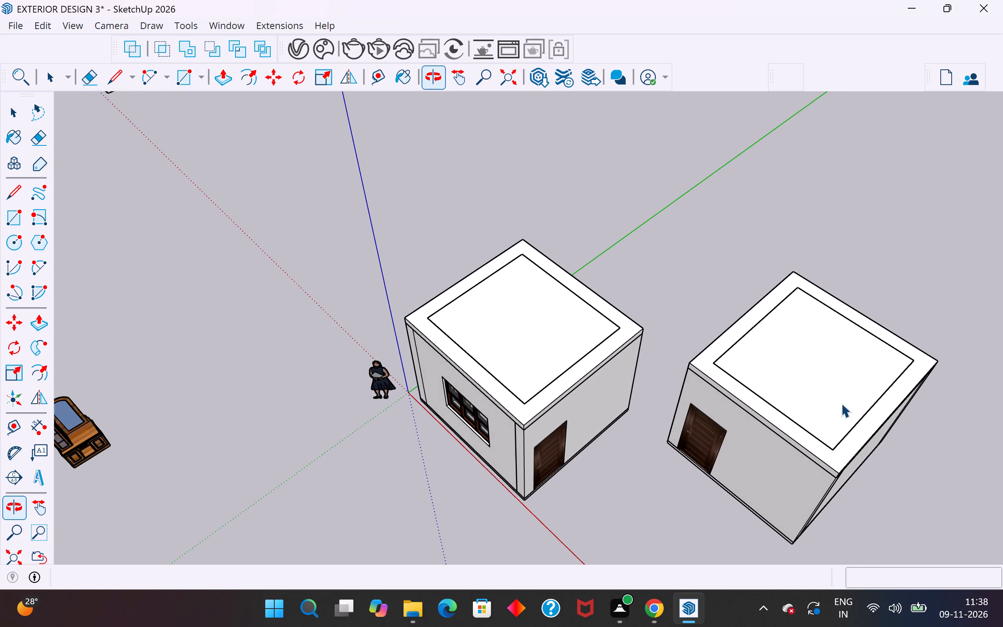
{"action": "middle_click_drag", "start_coordinate": [766, 458], "coordinate": [782, 422]}
{"action": "scroll", "coordinate": [662, 411], "scroll_direction": "up", "scroll_amount": 4}
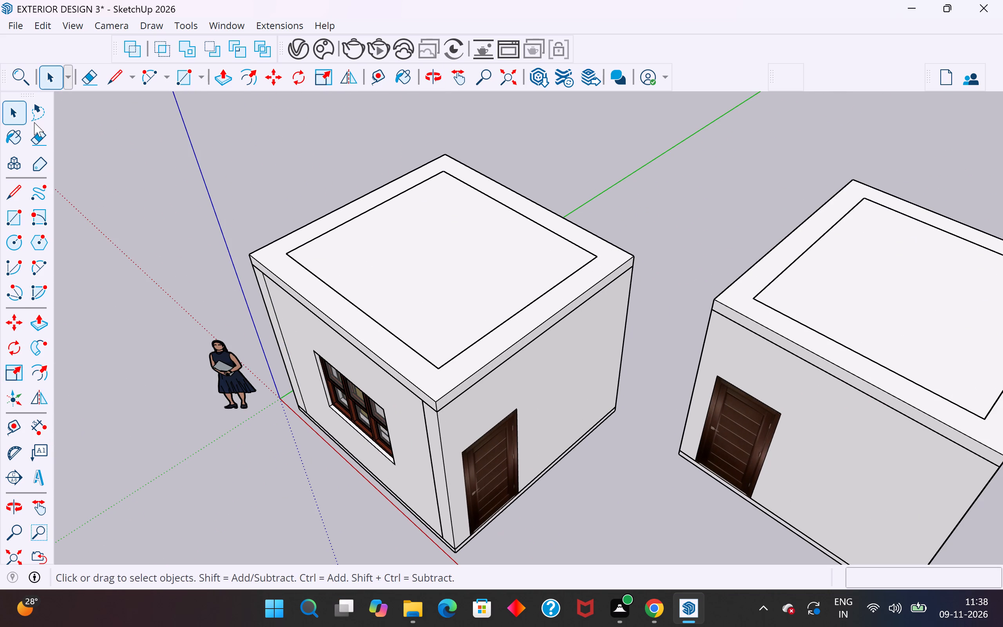
Draw a ground line across the gap, joining the original bedroom's bottom corner to the nearest bottom corner of the rotated copy.
{"action": "left_click", "coordinate": [16, 192]}
{"action": "scroll", "coordinate": [600, 487], "scroll_direction": "up", "scroll_amount": 4}
{"action": "middle_click_drag", "start_coordinate": [650, 451], "coordinate": [634, 368]}
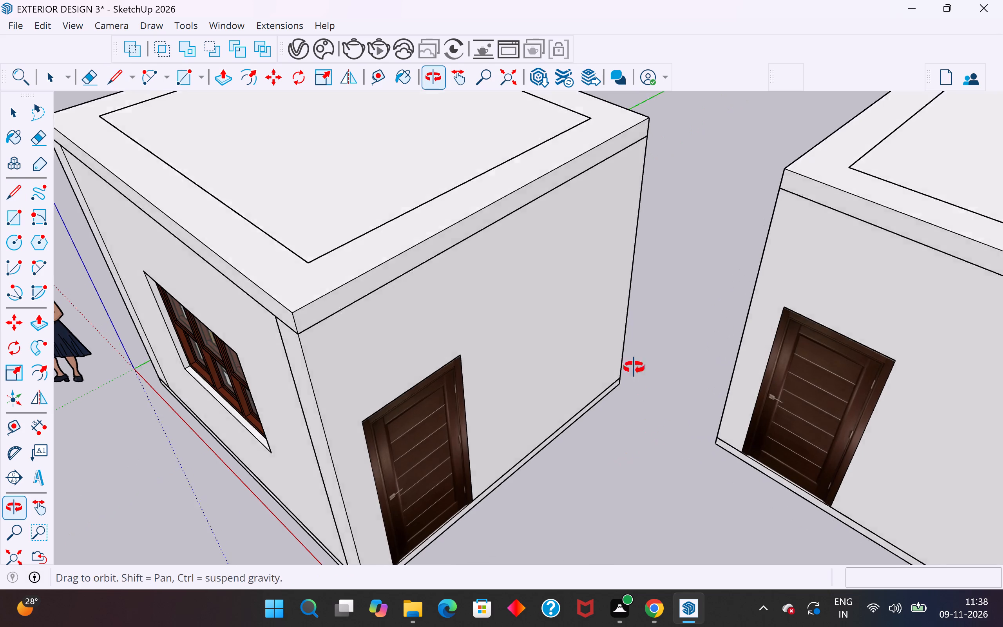
{"action": "middle_click_drag", "start_coordinate": [634, 368], "coordinate": [604, 317]}
{"action": "left_click", "coordinate": [625, 413]}
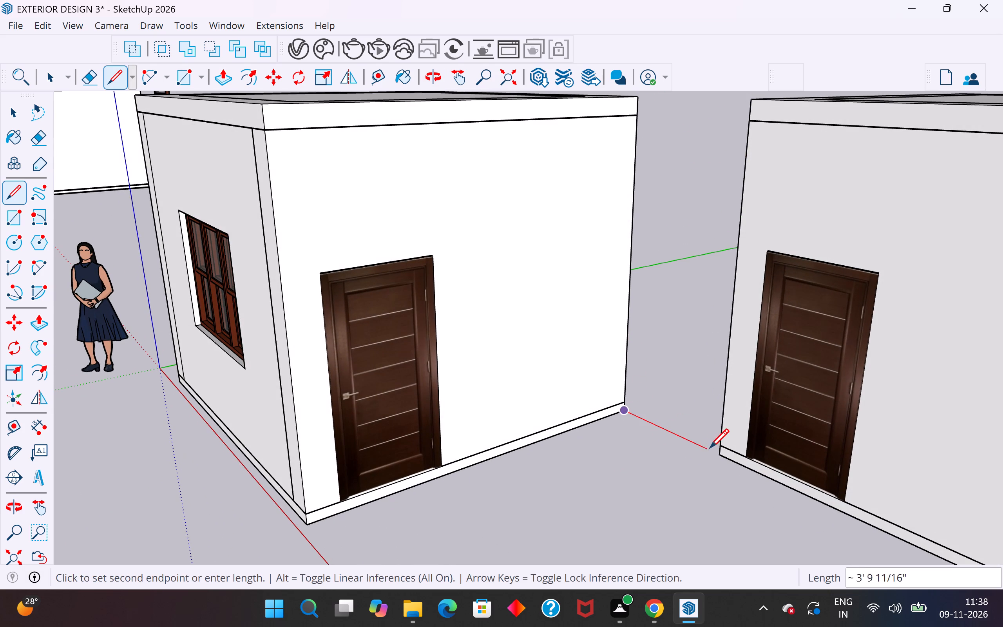
{"action": "left_click", "coordinate": [719, 453]}
{"action": "left_click", "coordinate": [14, 113]}
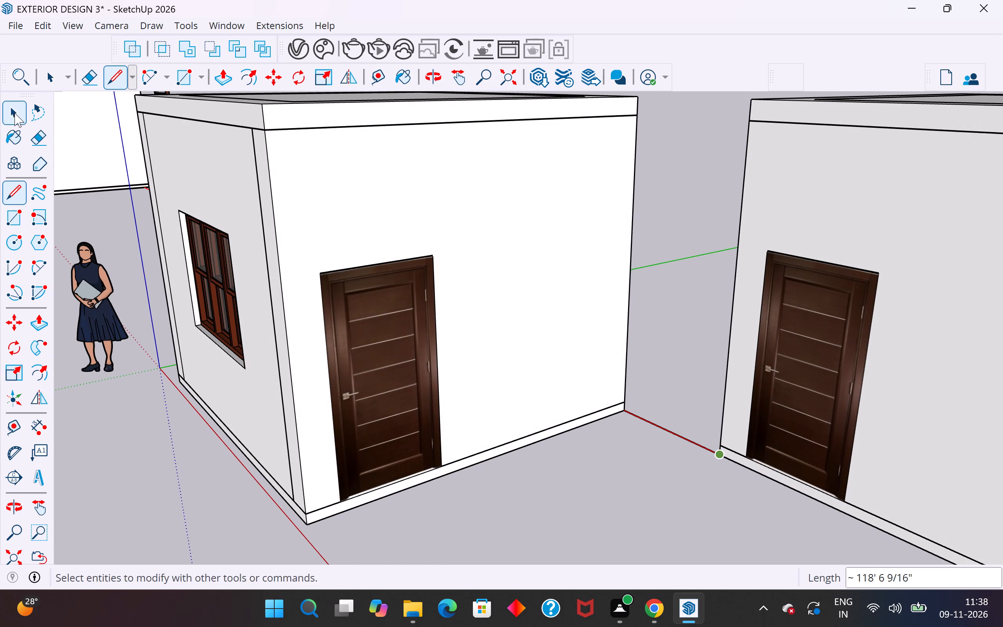
{"action": "left_click", "coordinate": [662, 475]}
Explode the rotated bedroom copy's group so that its door becomes separately selectable.
{"action": "scroll", "coordinate": [683, 460], "scroll_direction": "down", "scroll_amount": 3}
{"action": "middle_click_drag", "start_coordinate": [683, 460], "coordinate": [748, 480]}
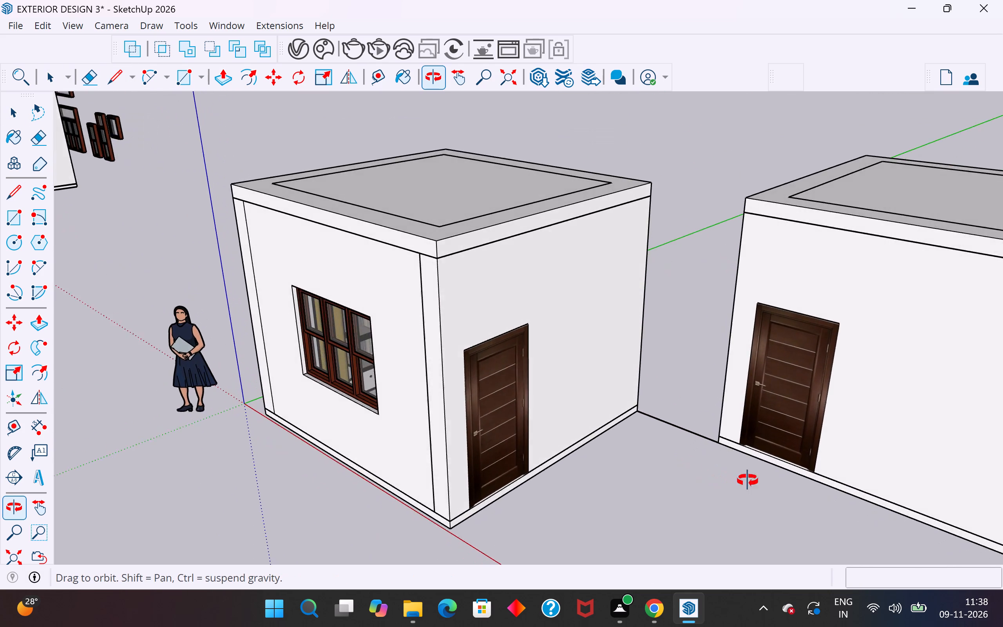
{"action": "middle_click_drag", "start_coordinate": [748, 480], "coordinate": [779, 472]}
{"action": "left_click", "coordinate": [784, 406]}
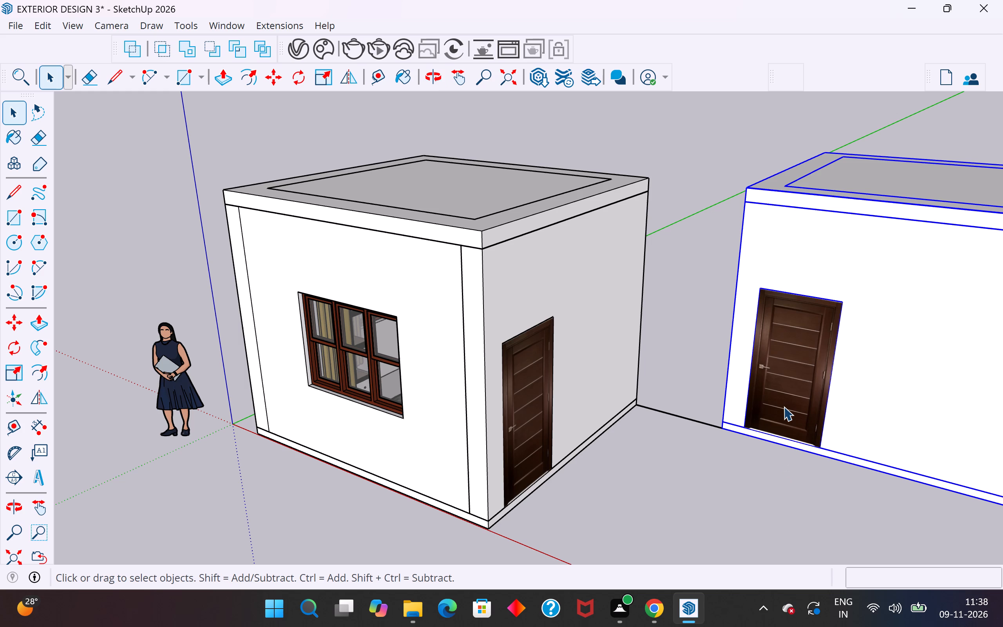
{"action": "left_click", "coordinate": [522, 408]}
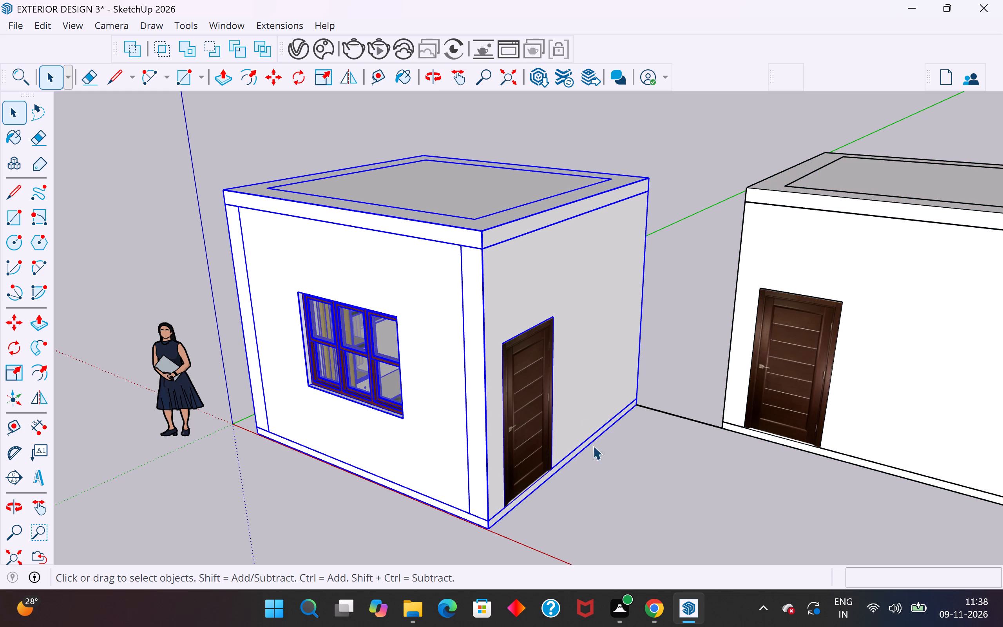
{"action": "left_click", "coordinate": [605, 451]}
{"action": "scroll", "coordinate": [609, 435], "scroll_direction": "down", "scroll_amount": 4}
{"action": "left_click", "coordinate": [714, 388]}
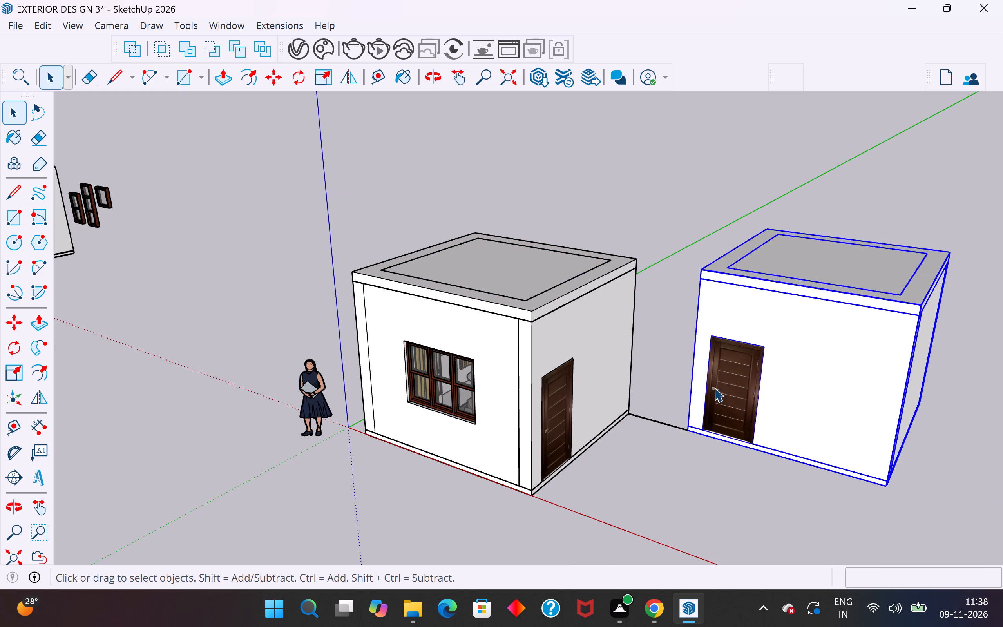
{"action": "right_click", "coordinate": [714, 388]}
{"action": "left_click", "coordinate": [780, 109]}
{"action": "left_click", "coordinate": [699, 478]}
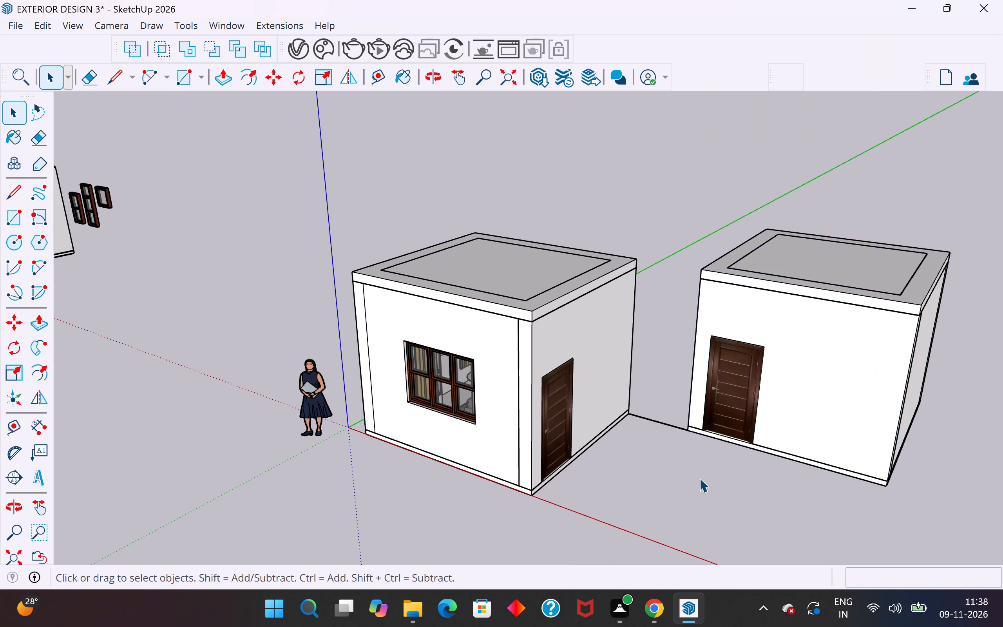
Copy the rotated bedroom's door about 4' 8 3/4" sideways along the red axis into the gap between the two blocks.
{"action": "scroll", "coordinate": [722, 425], "scroll_direction": "up", "scroll_amount": 4}
{"action": "left_click", "coordinate": [723, 424]}
{"action": "left_click", "coordinate": [744, 424]}
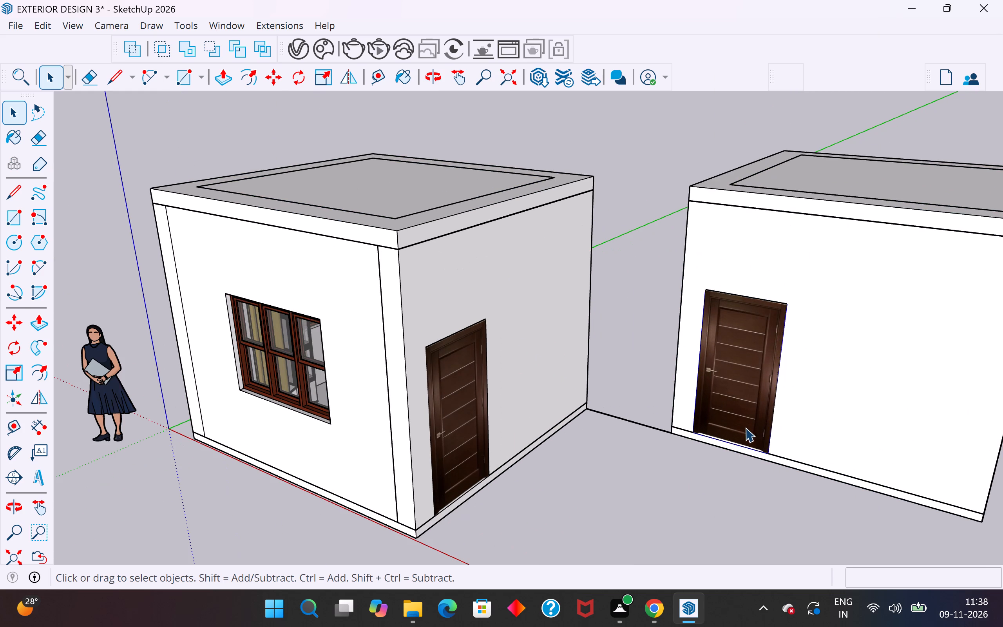
{"action": "key", "text": "m"}
{"action": "left_click", "coordinate": [769, 451], "text": "ctrl"}
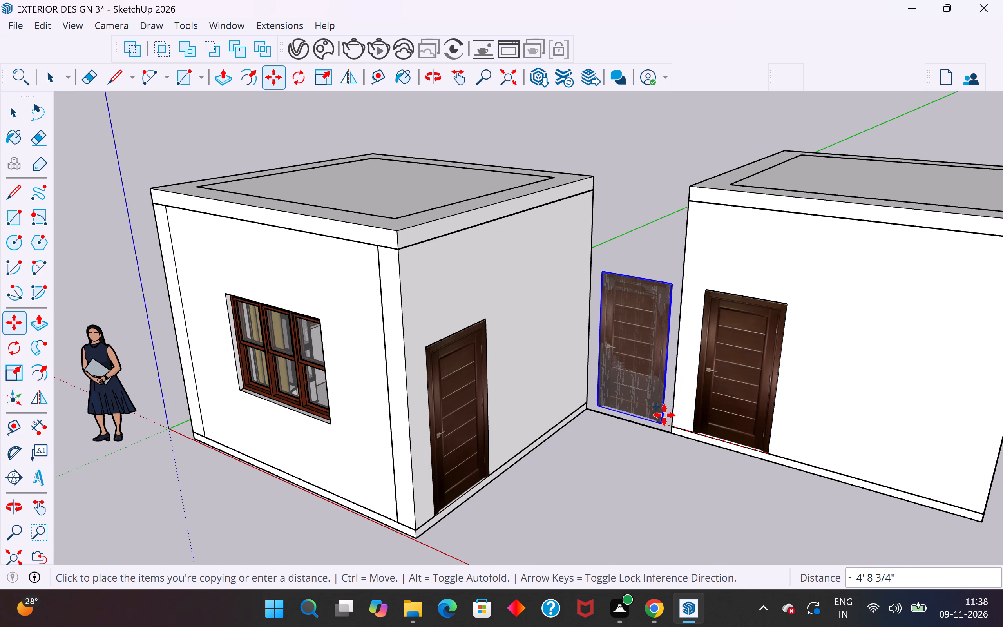
{"action": "left_click", "coordinate": [664, 415]}
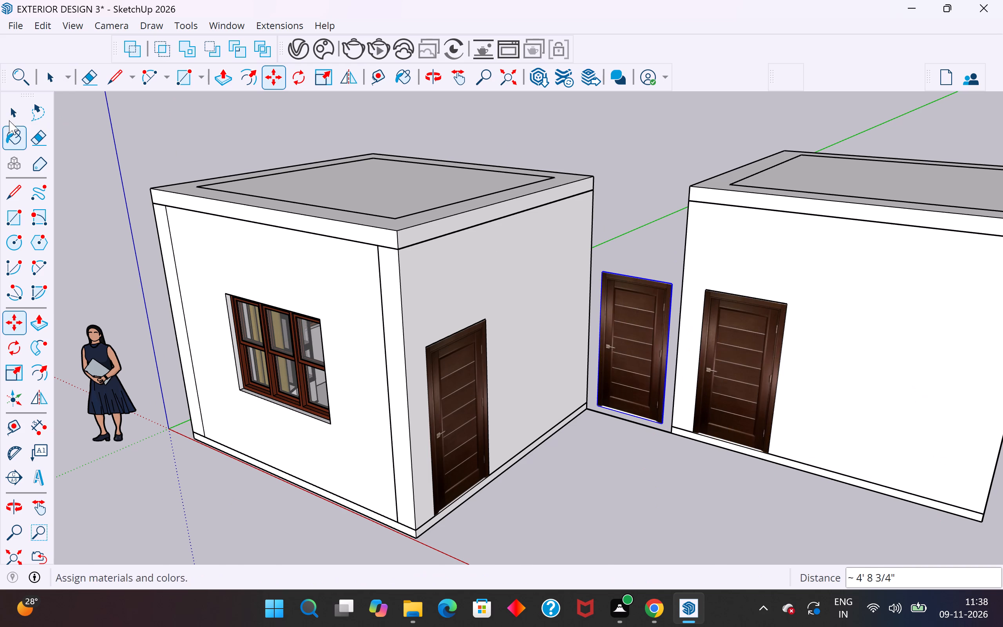
{"action": "left_click", "coordinate": [12, 115]}
{"action": "left_click", "coordinate": [614, 444]}
Draw a ground line about 22' 8" long from the rotated block's outer bottom corner, parallel to the original bedroom's back wall.
{"action": "middle_click_drag", "start_coordinate": [735, 476], "coordinate": [597, 485]}
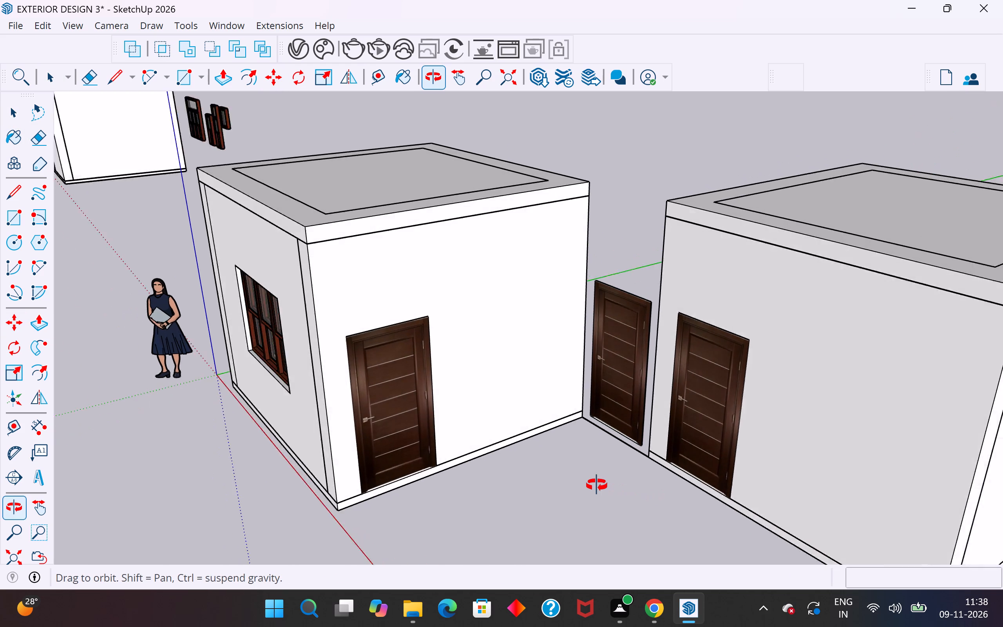
{"action": "middle_click_drag", "start_coordinate": [597, 485], "coordinate": [596, 485]}
{"action": "scroll", "coordinate": [607, 428], "scroll_direction": "down", "scroll_amount": 10}
{"action": "middle_click_drag", "start_coordinate": [725, 422], "coordinate": [723, 427]}
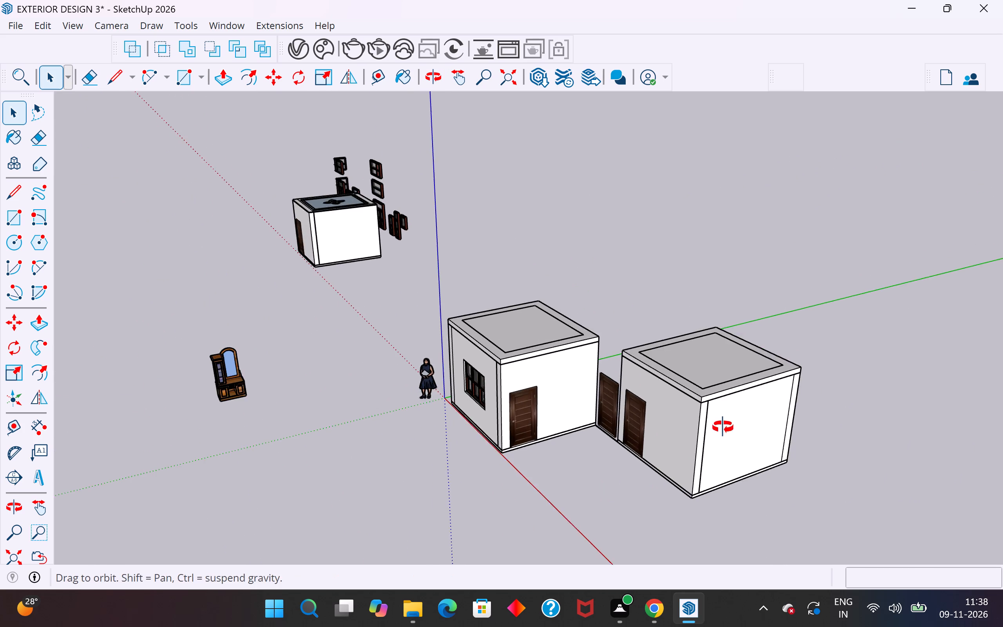
{"action": "middle_click_drag", "start_coordinate": [723, 427], "coordinate": [302, 462]}
{"action": "middle_click_drag", "start_coordinate": [671, 391], "coordinate": [473, 374]}
{"action": "scroll", "coordinate": [431, 406], "scroll_direction": "up", "scroll_amount": 4}
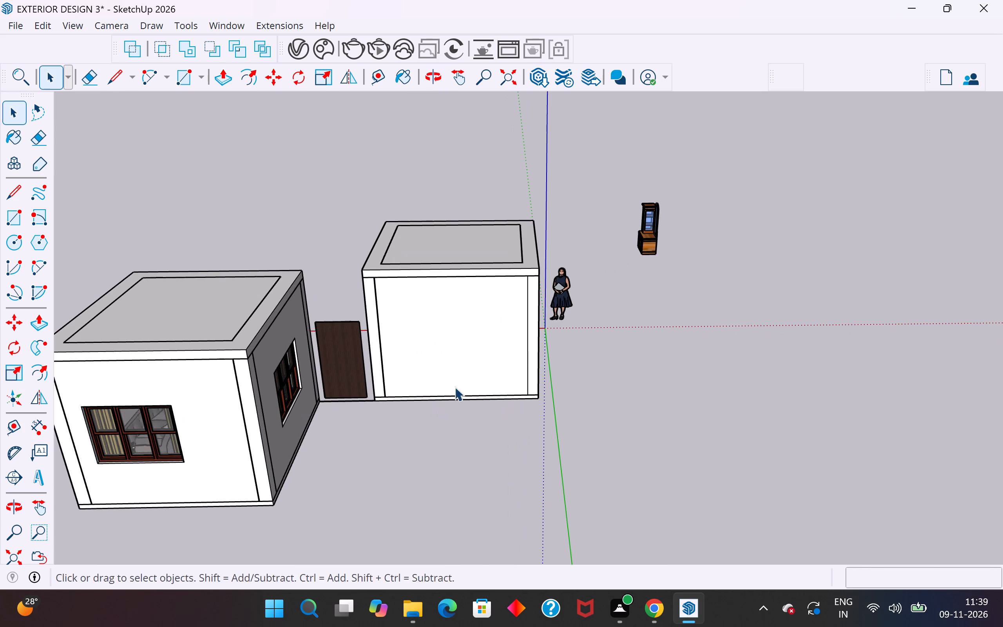
{"action": "scroll", "coordinate": [595, 304], "scroll_direction": "down", "scroll_amount": 2}
{"action": "middle_click_drag", "start_coordinate": [595, 304], "coordinate": [572, 407]}
{"action": "scroll", "coordinate": [354, 447], "scroll_direction": "up", "scroll_amount": 4}
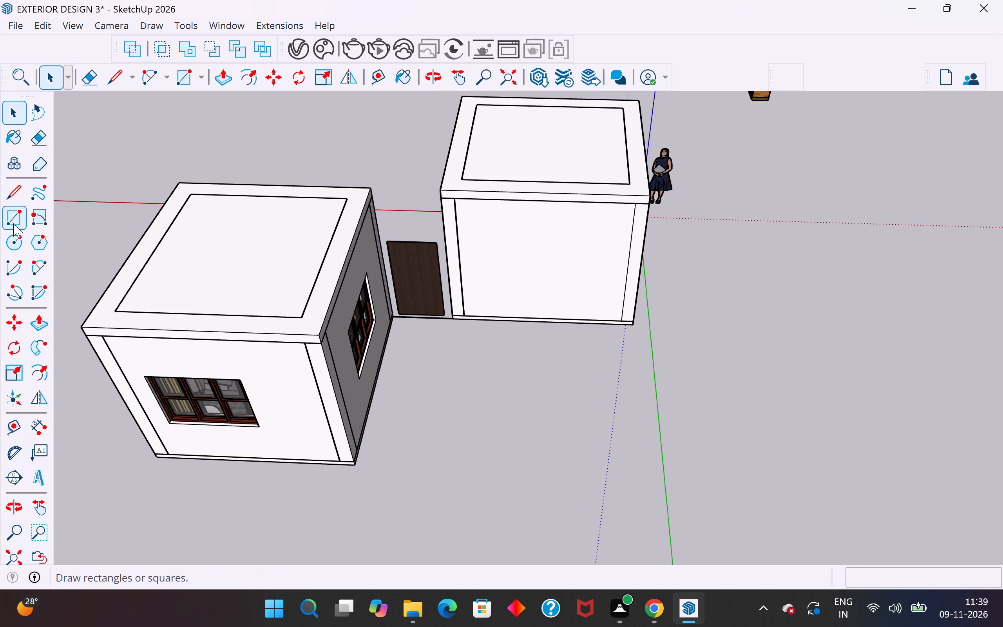
{"action": "left_click", "coordinate": [20, 199]}
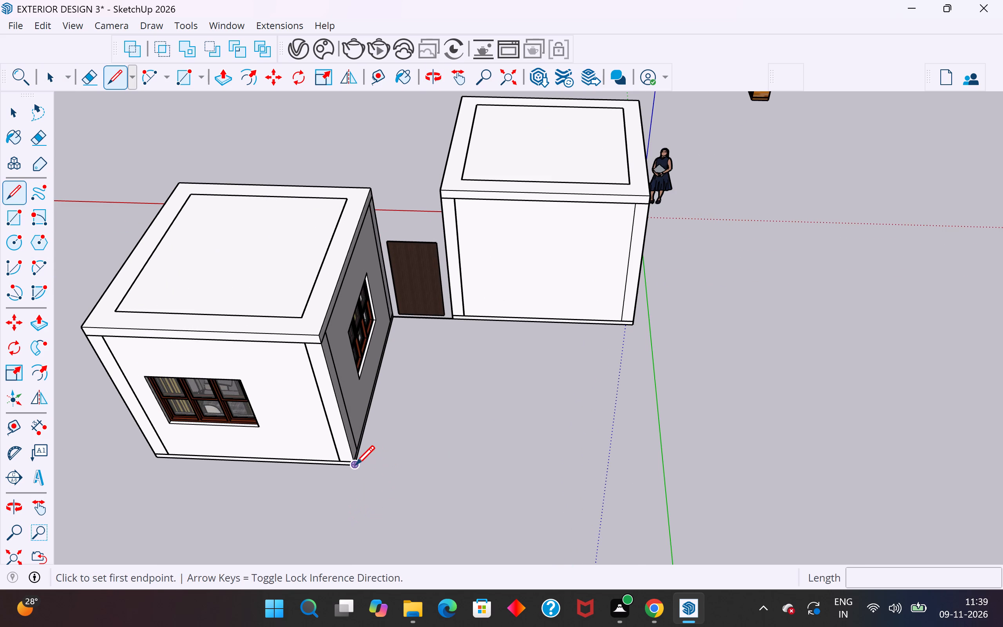
{"action": "left_click", "coordinate": [355, 467]}
{"action": "left_click", "coordinate": [739, 486]}
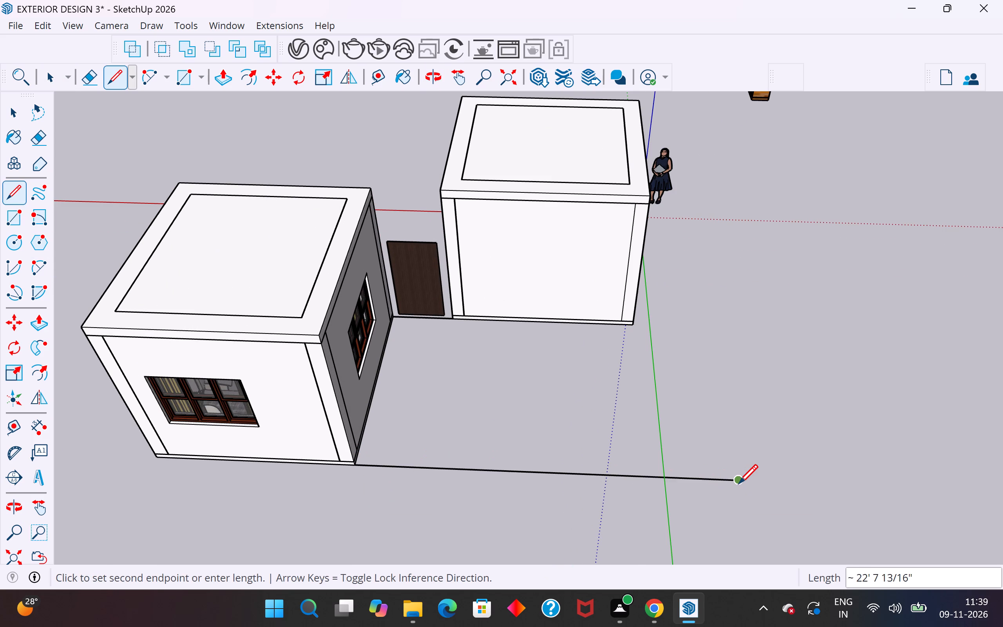
{"action": "key", "text": "Escape"}
Draw a line about 14' 11" along the green axis from the original bedroom's outer back bottom corner, crossing the long ground line.
{"action": "scroll", "coordinate": [630, 339], "scroll_direction": "up", "scroll_amount": 6}
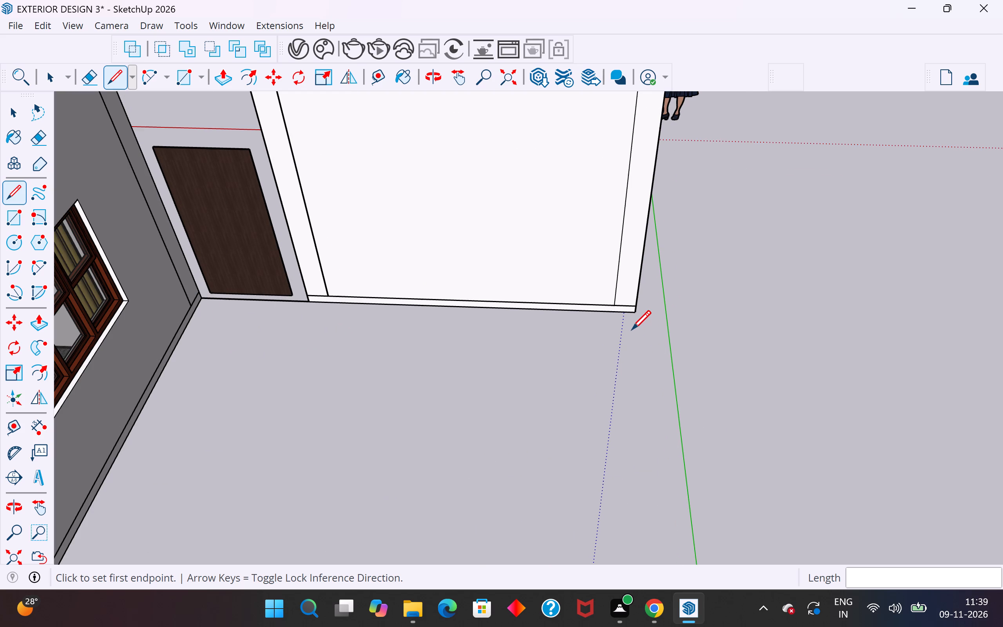
{"action": "left_click", "coordinate": [635, 316]}
{"action": "scroll", "coordinate": [635, 316], "scroll_direction": "down", "scroll_amount": 5}
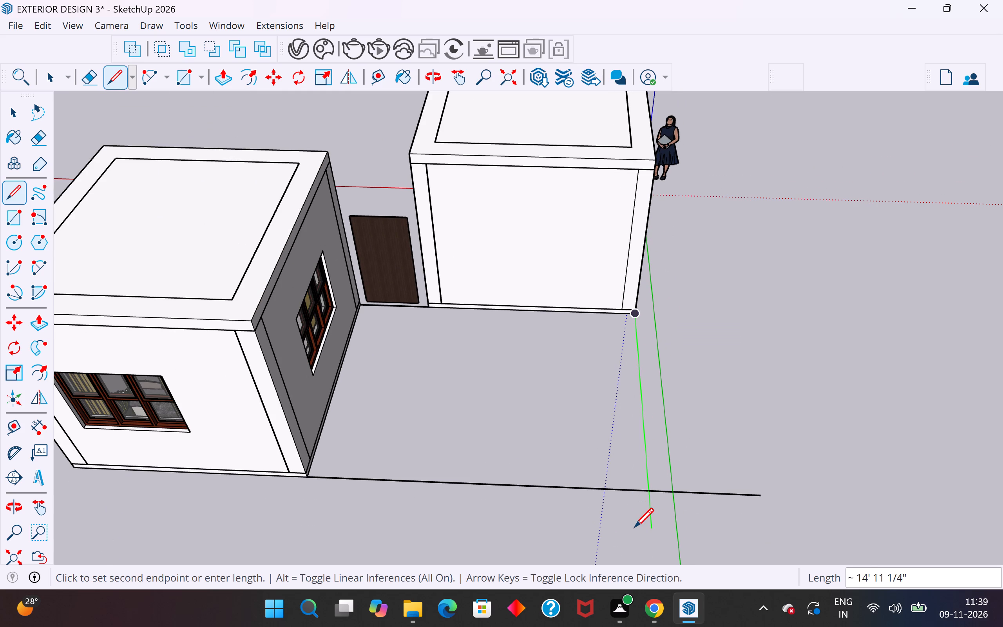
{"action": "left_click", "coordinate": [635, 530]}
{"action": "key", "text": "Escape"}
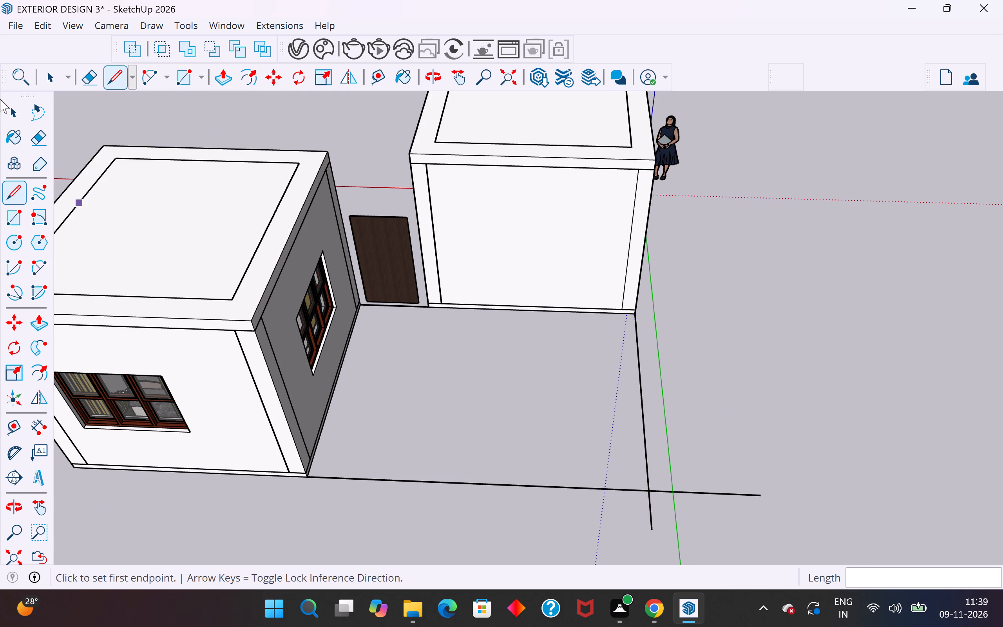
Erase the two line ends that overshoot the crossing, leaving a clean outer corner of the ground outline.
{"action": "left_click", "coordinate": [20, 113]}
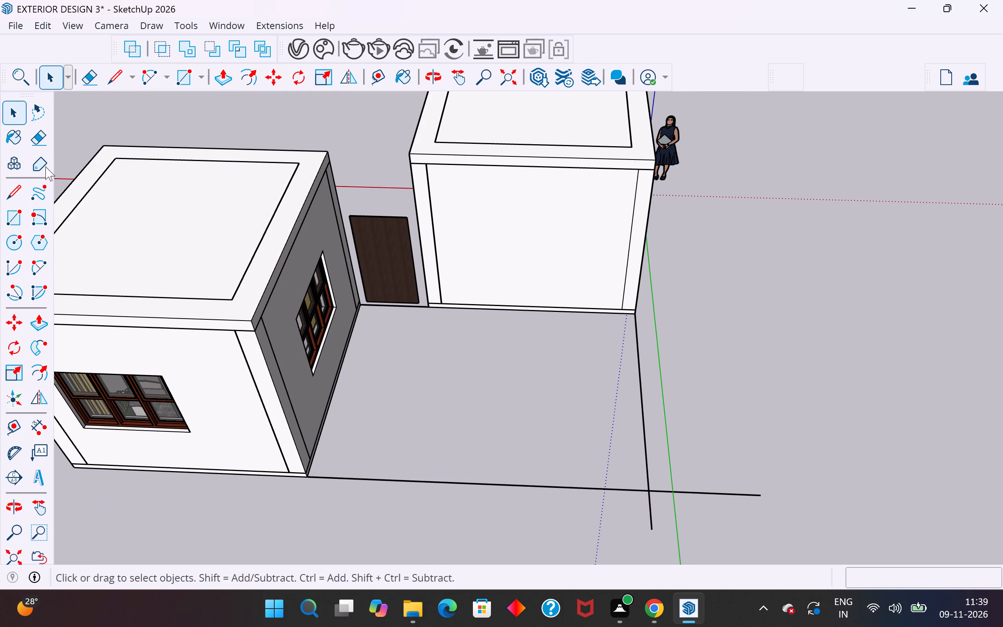
{"action": "left_click", "coordinate": [45, 147]}
{"action": "left_click", "coordinate": [649, 505]}
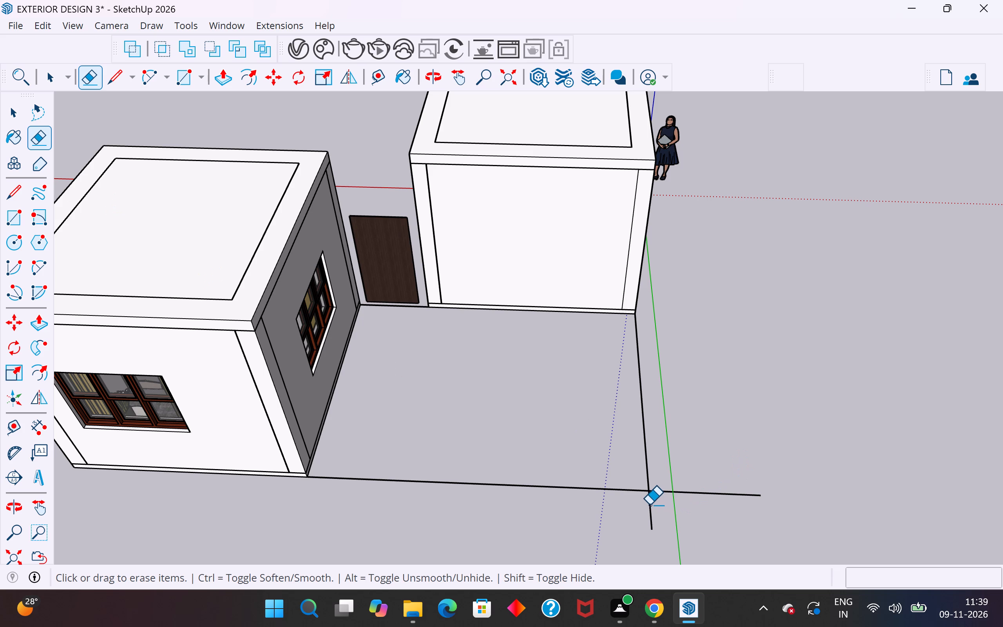
{"action": "left_click", "coordinate": [674, 490]}
Draw a ground rectangle about 17' 1 13/16" by 12' 10" filling the outlined area between the two bedroom blocks.
{"action": "middle_click_drag", "start_coordinate": [688, 491], "coordinate": [686, 321]}
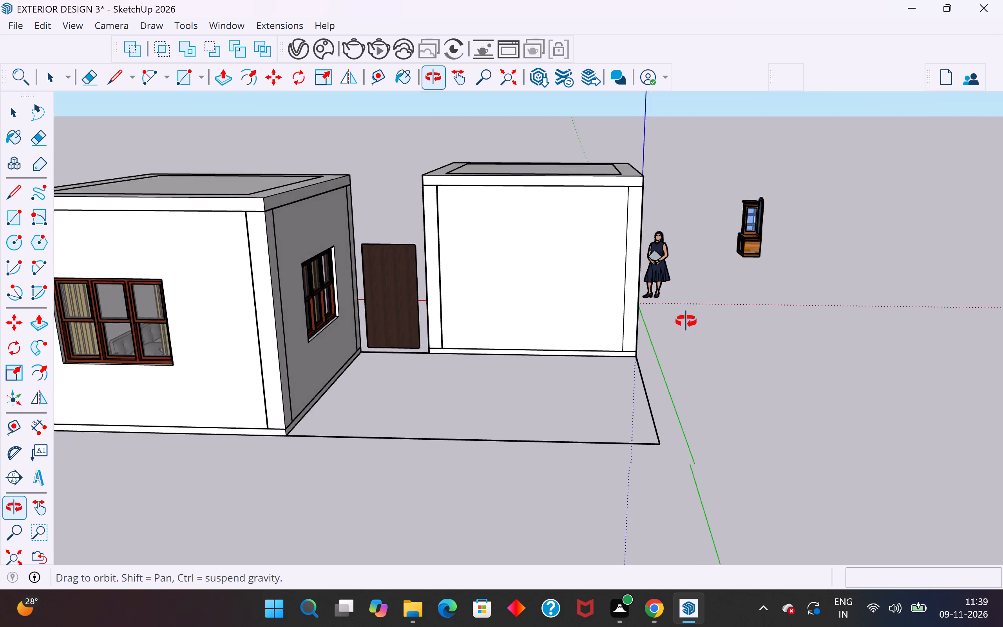
{"action": "middle_click_drag", "start_coordinate": [686, 321], "coordinate": [689, 354]}
{"action": "left_click", "coordinate": [19, 115]}
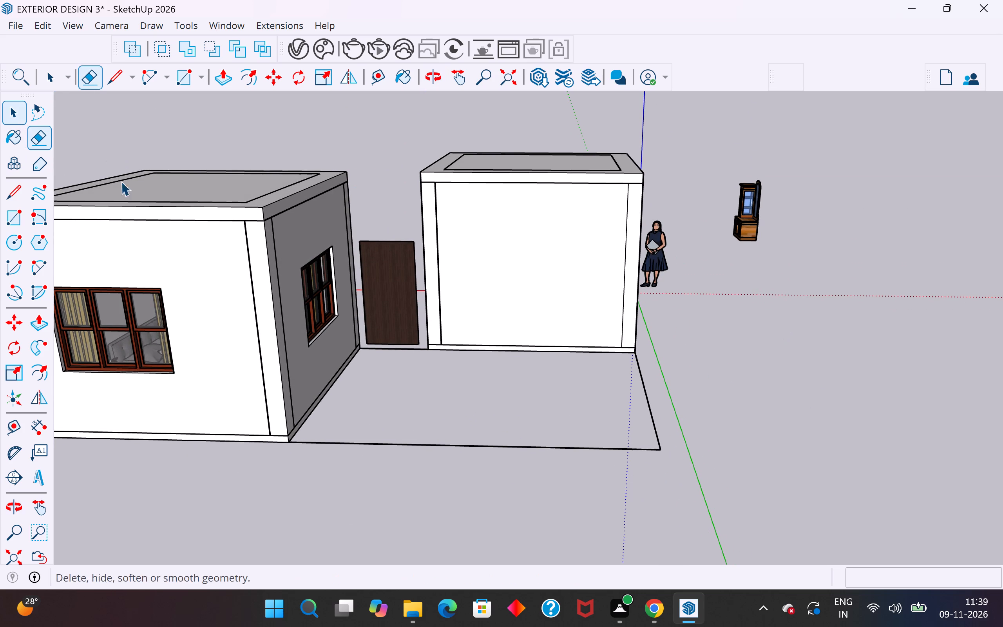
{"action": "scroll", "coordinate": [503, 345], "scroll_direction": "up", "scroll_amount": 2}
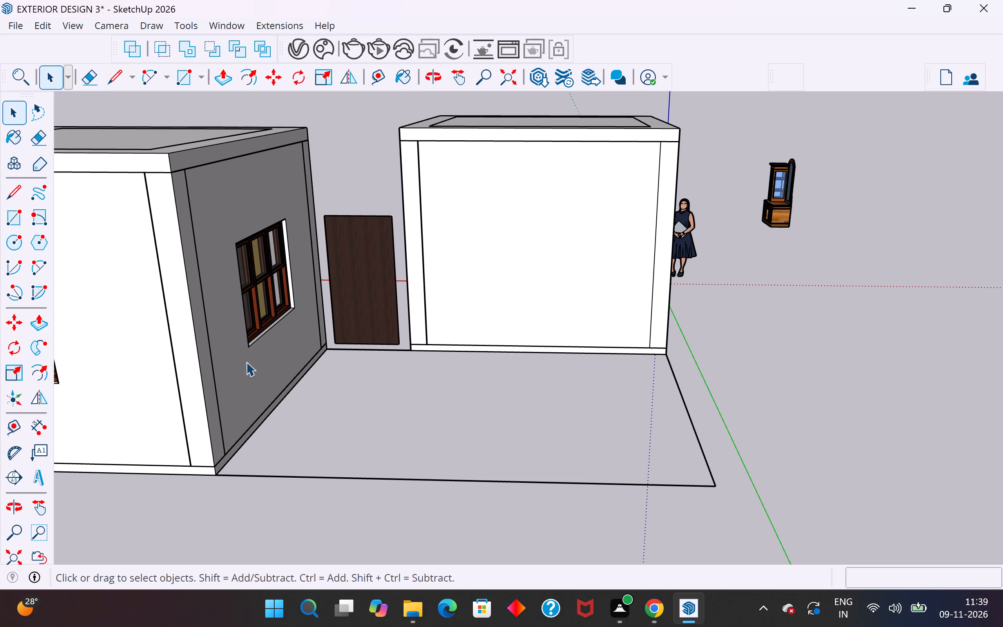
{"action": "left_click", "coordinate": [18, 225]}
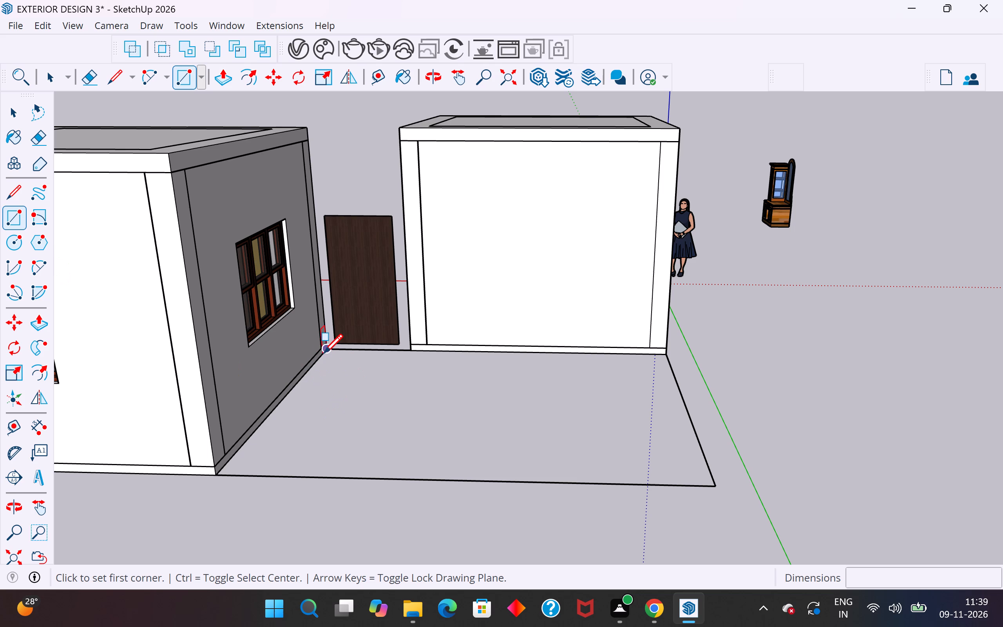
{"action": "left_click", "coordinate": [326, 352]}
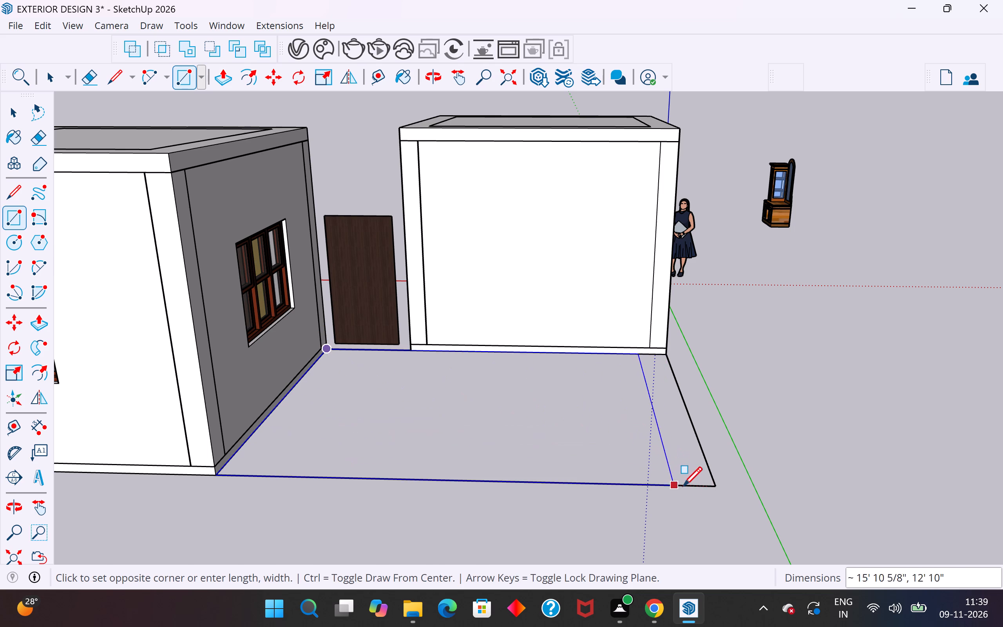
{"action": "left_click", "coordinate": [717, 491]}
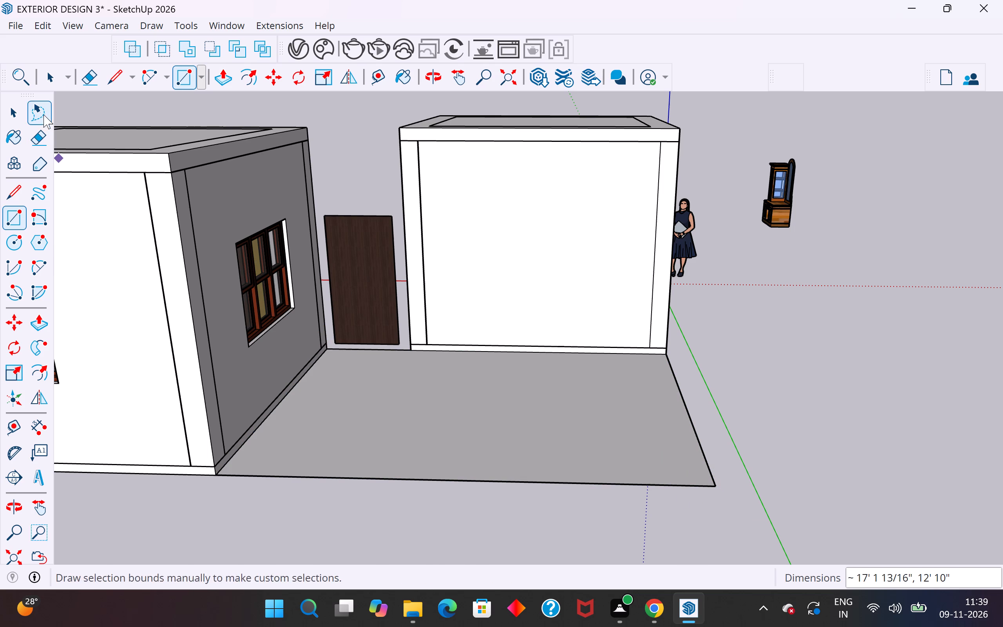
Extrude the ground rectangle between the two bedroom blocks 4" upward, level with the bedrooms' floor slab.
{"action": "left_click", "coordinate": [8, 111]}
{"action": "left_click", "coordinate": [284, 99]}
{"action": "scroll", "coordinate": [856, 416], "scroll_direction": "down", "scroll_amount": 4}
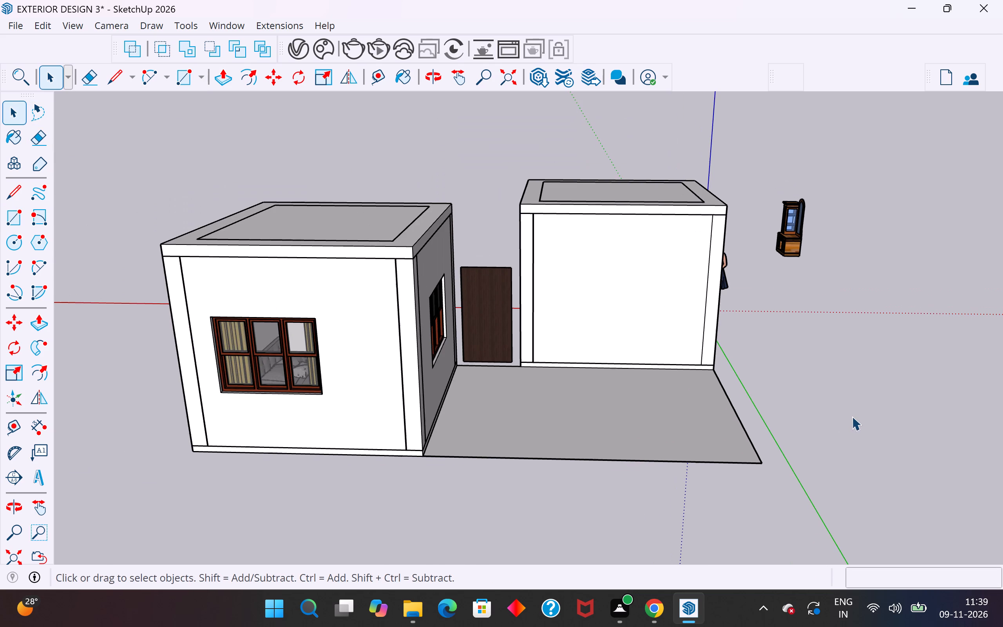
{"action": "left_click", "coordinate": [844, 415]}
{"action": "scroll", "coordinate": [774, 400], "scroll_direction": "up", "scroll_amount": 1}
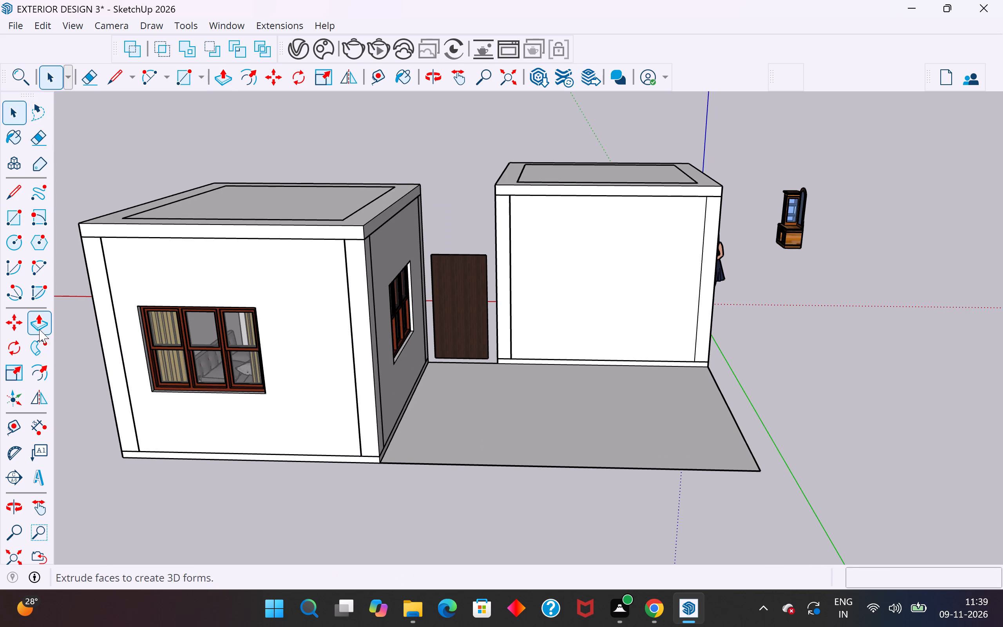
{"action": "left_click", "coordinate": [40, 329]}
{"action": "left_click", "coordinate": [710, 418]}
{"action": "middle_click_drag", "start_coordinate": [750, 402], "coordinate": [737, 405]}
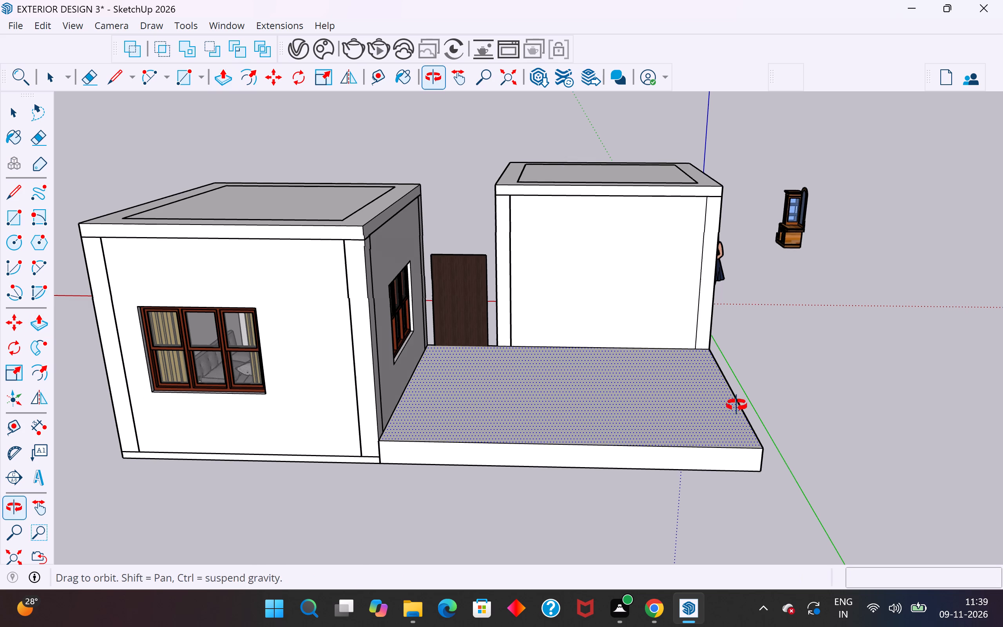
{"action": "middle_click_drag", "start_coordinate": [737, 405], "coordinate": [333, 407]}
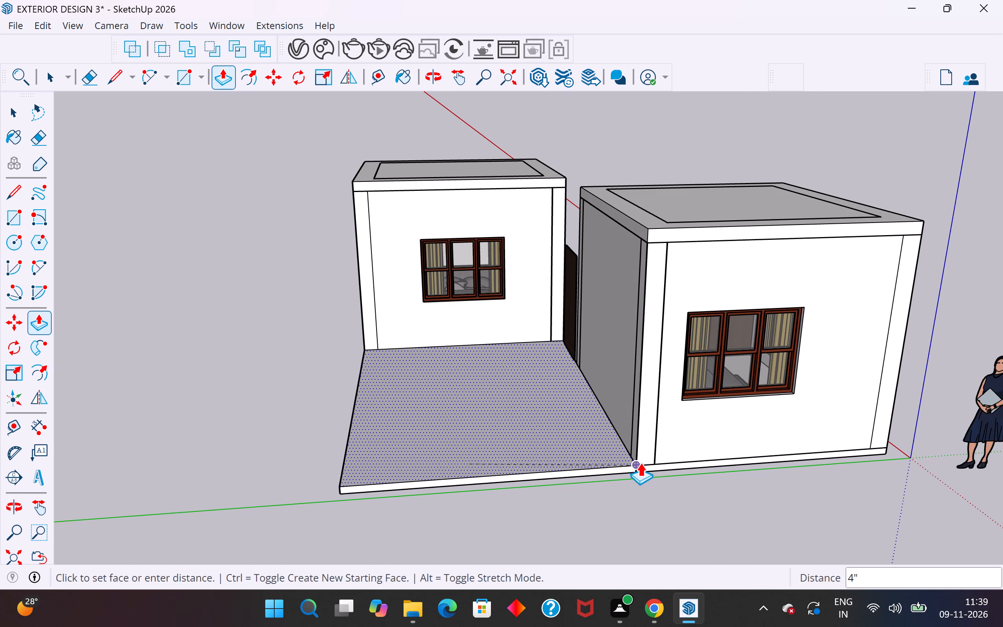
{"action": "left_click", "coordinate": [640, 462]}
{"action": "left_click", "coordinate": [15, 118]}
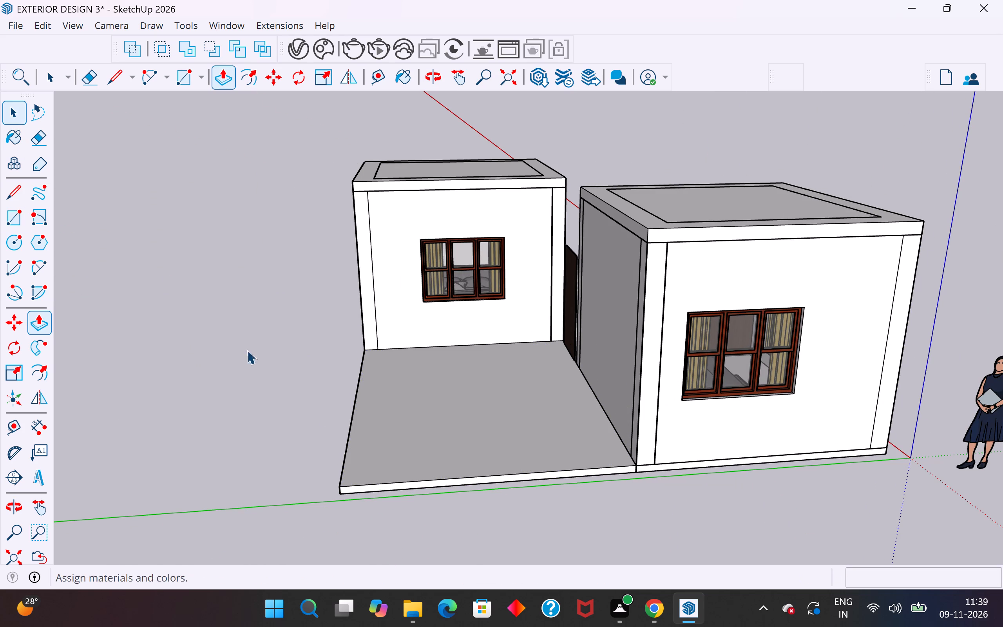
{"action": "left_click", "coordinate": [265, 384]}
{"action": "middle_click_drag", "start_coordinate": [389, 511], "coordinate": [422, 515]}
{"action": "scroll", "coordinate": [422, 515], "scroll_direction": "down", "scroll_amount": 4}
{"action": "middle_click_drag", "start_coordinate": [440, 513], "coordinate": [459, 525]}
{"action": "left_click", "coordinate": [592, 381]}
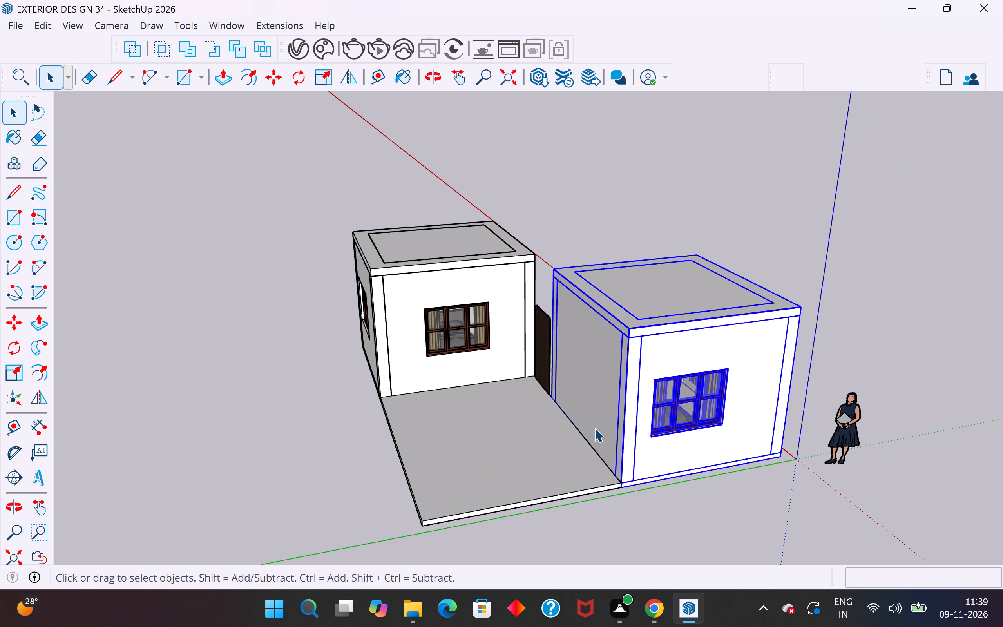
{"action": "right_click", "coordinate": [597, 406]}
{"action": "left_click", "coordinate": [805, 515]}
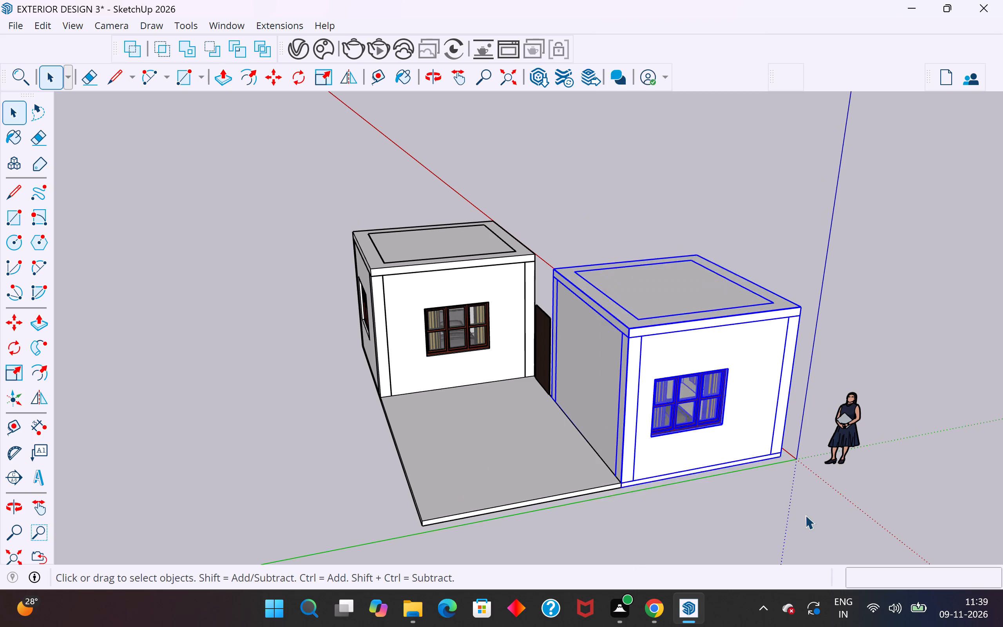
Make a group of the whole floor slab between the bedroom blocks, including all its faces and edges.
{"action": "scroll", "coordinate": [402, 379], "scroll_direction": "up", "scroll_amount": 3}
{"action": "middle_click_drag", "start_coordinate": [402, 387], "coordinate": [342, 386]}
{"action": "scroll", "coordinate": [412, 341], "scroll_direction": "down", "scroll_amount": 3}
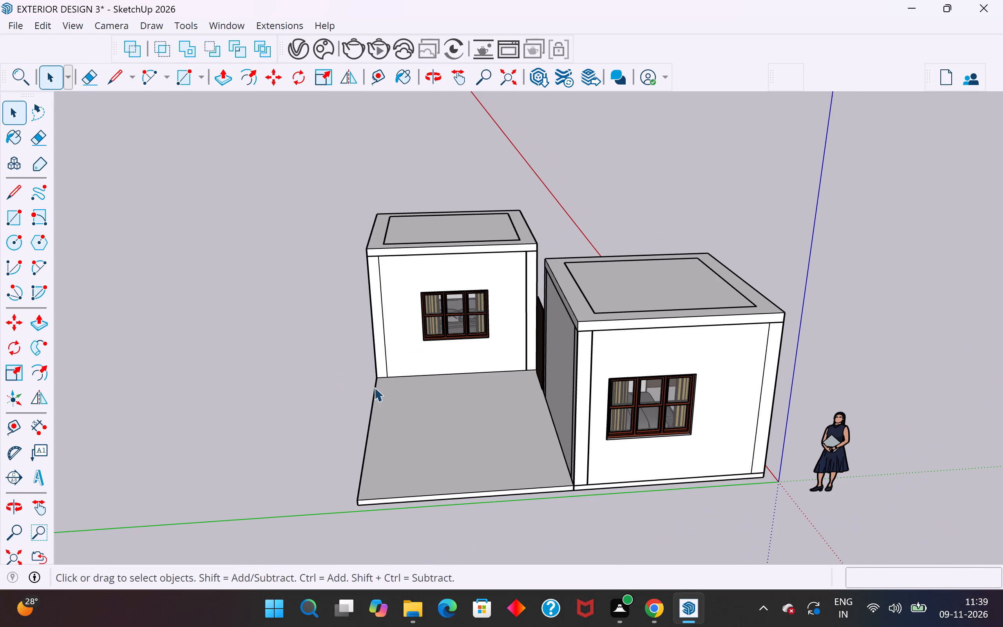
{"action": "middle_click", "coordinate": [349, 419]}
{"action": "triple_click", "coordinate": [434, 454]}
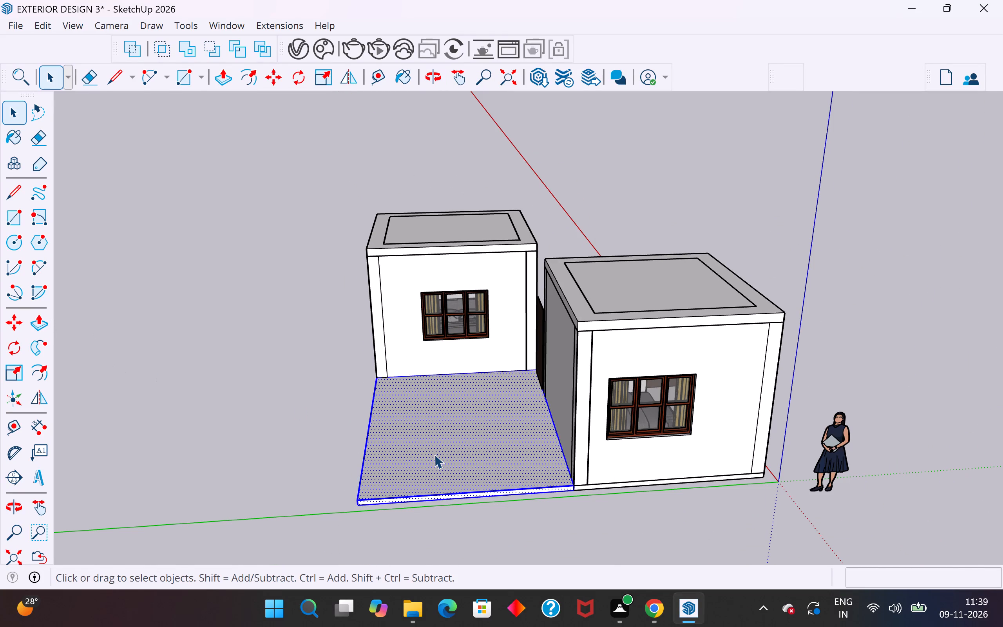
{"action": "left_click", "coordinate": [434, 454]}
{"action": "right_click", "coordinate": [434, 454]}
{"action": "left_click", "coordinate": [526, 152]}
{"action": "left_click", "coordinate": [657, 184]}
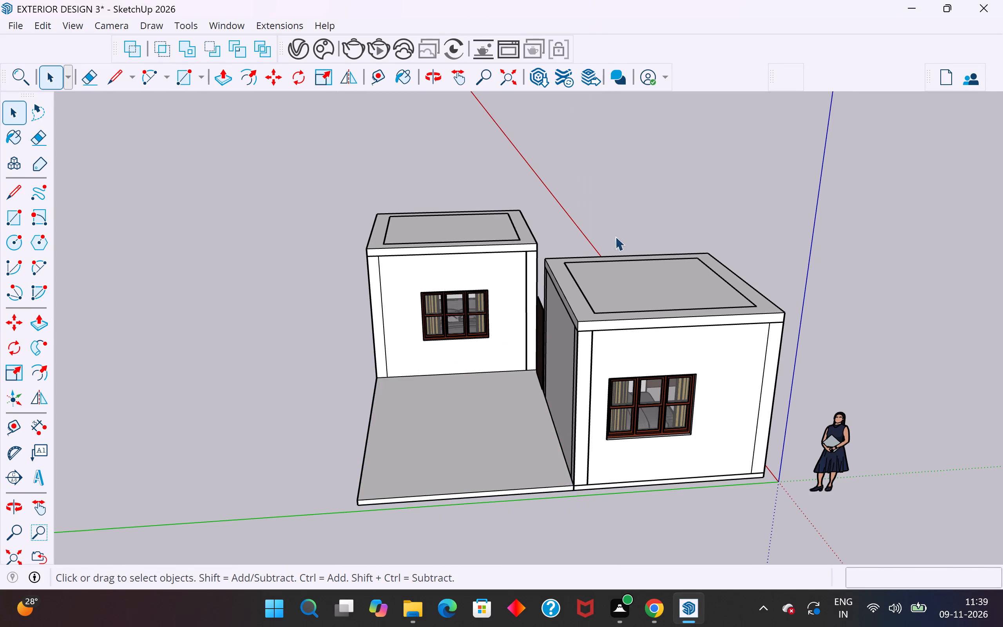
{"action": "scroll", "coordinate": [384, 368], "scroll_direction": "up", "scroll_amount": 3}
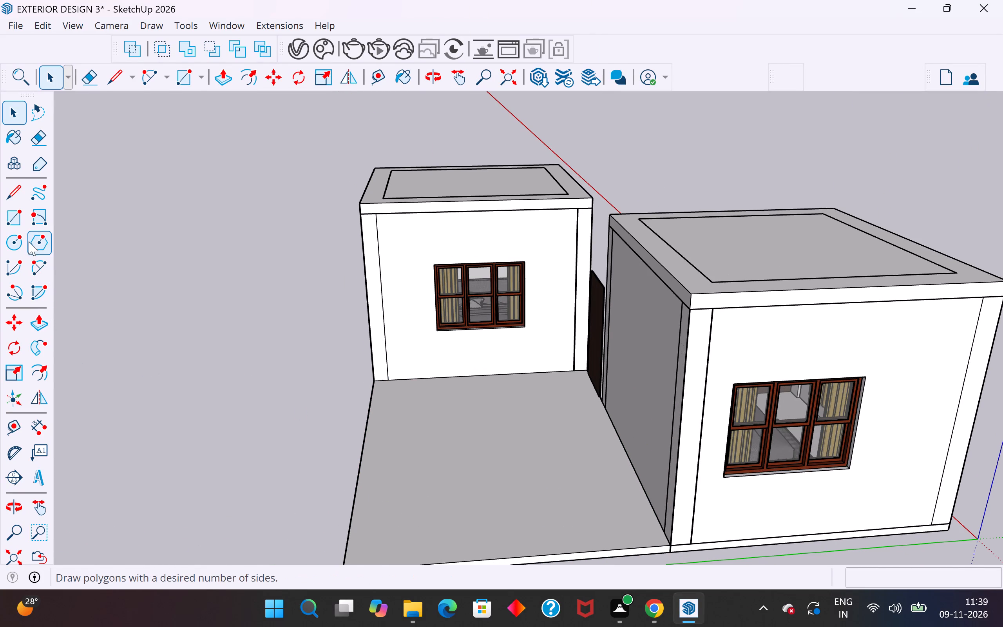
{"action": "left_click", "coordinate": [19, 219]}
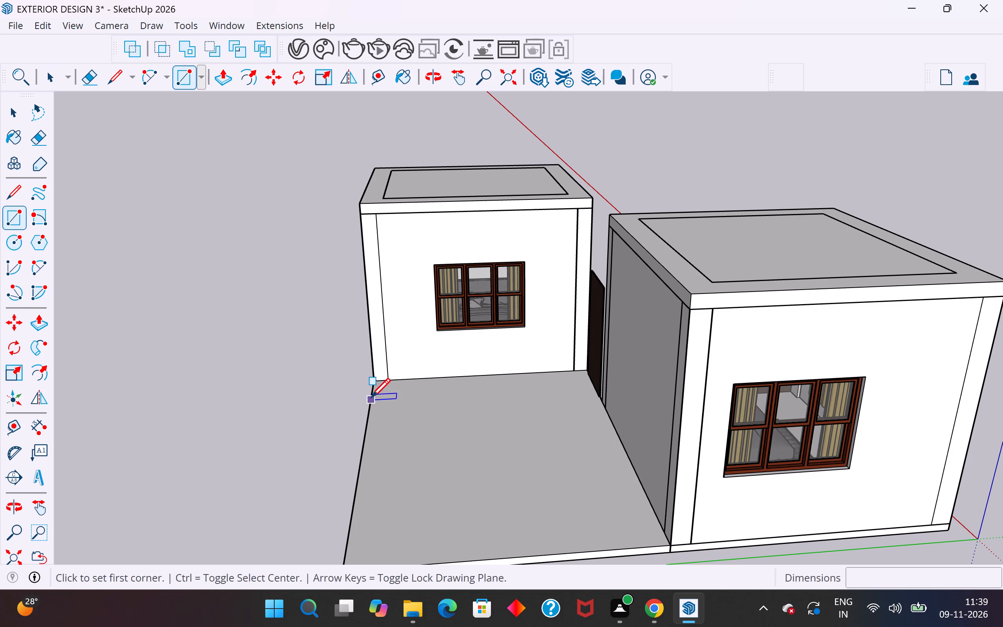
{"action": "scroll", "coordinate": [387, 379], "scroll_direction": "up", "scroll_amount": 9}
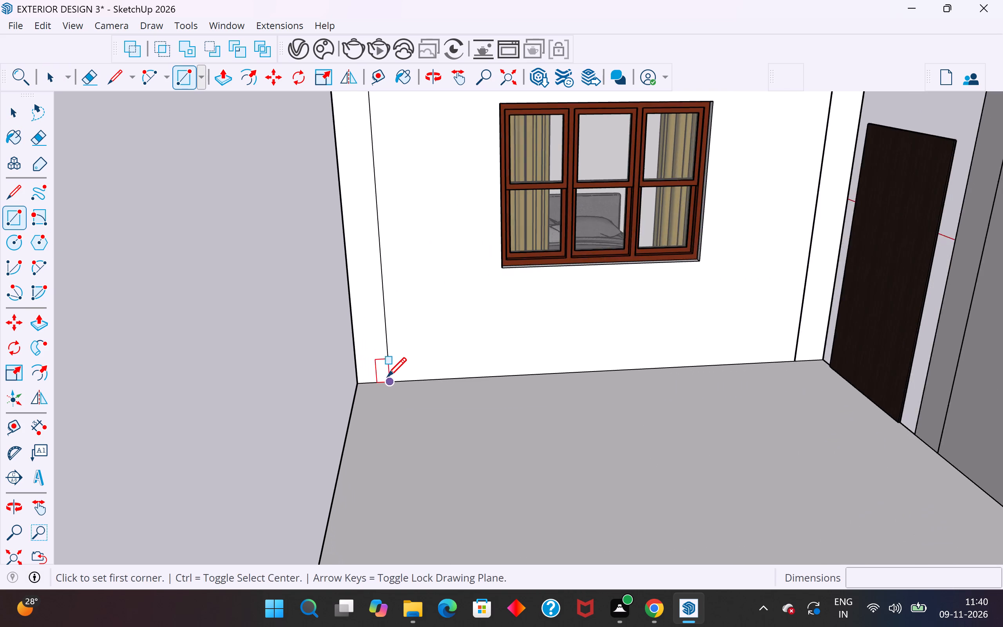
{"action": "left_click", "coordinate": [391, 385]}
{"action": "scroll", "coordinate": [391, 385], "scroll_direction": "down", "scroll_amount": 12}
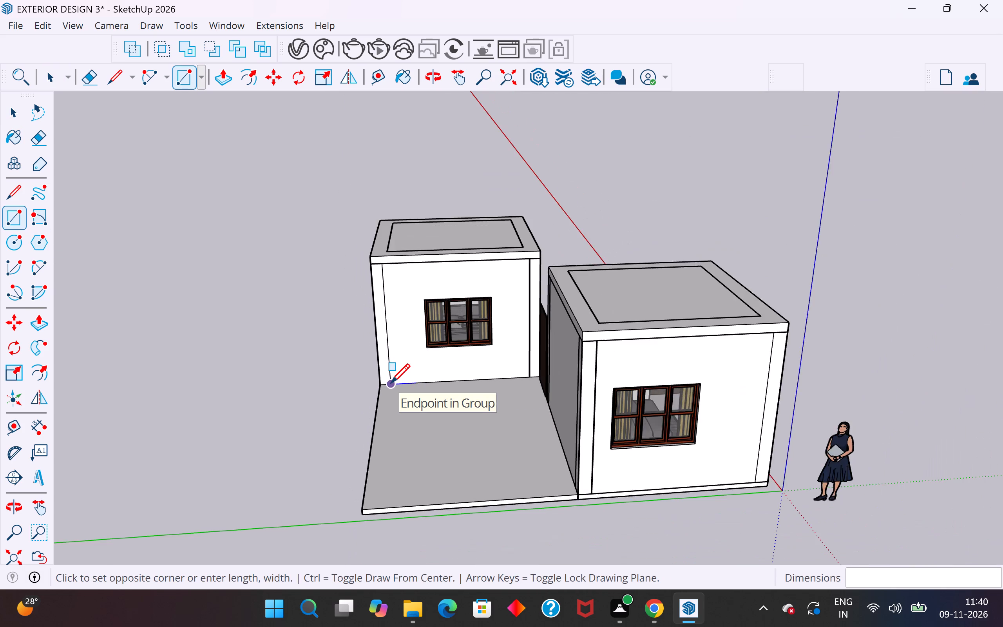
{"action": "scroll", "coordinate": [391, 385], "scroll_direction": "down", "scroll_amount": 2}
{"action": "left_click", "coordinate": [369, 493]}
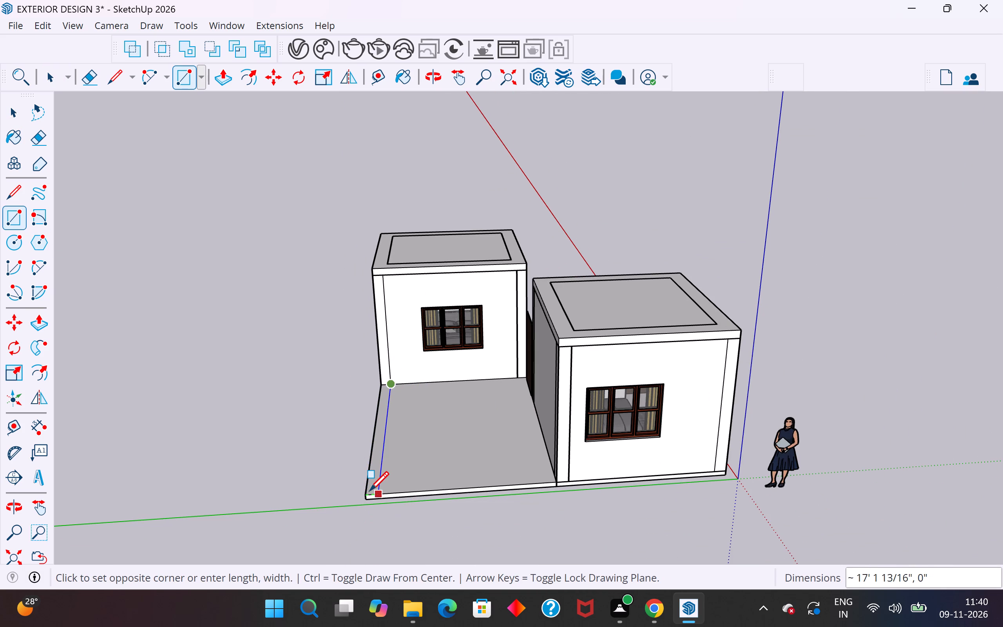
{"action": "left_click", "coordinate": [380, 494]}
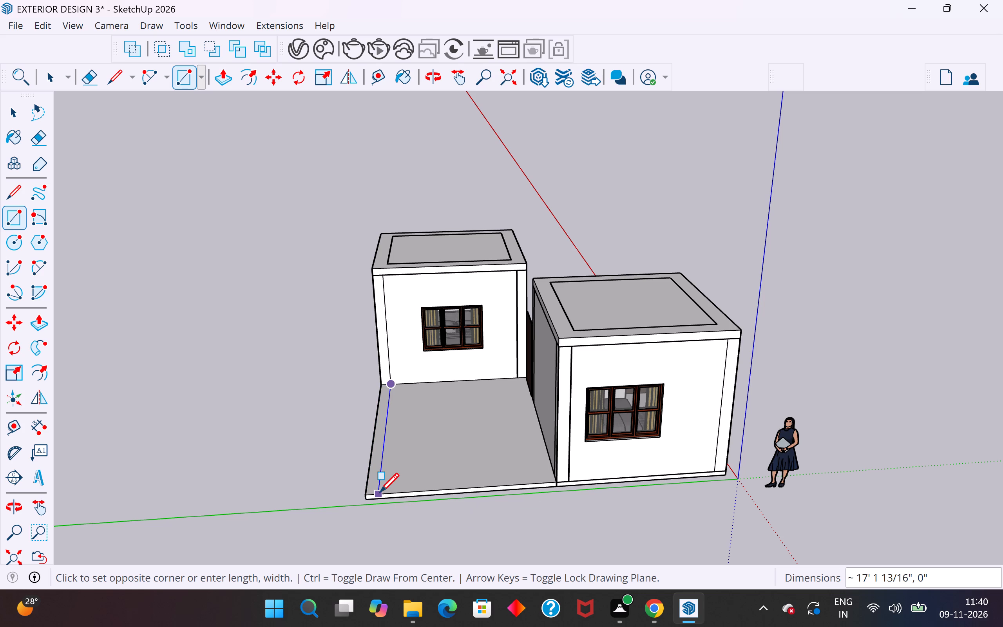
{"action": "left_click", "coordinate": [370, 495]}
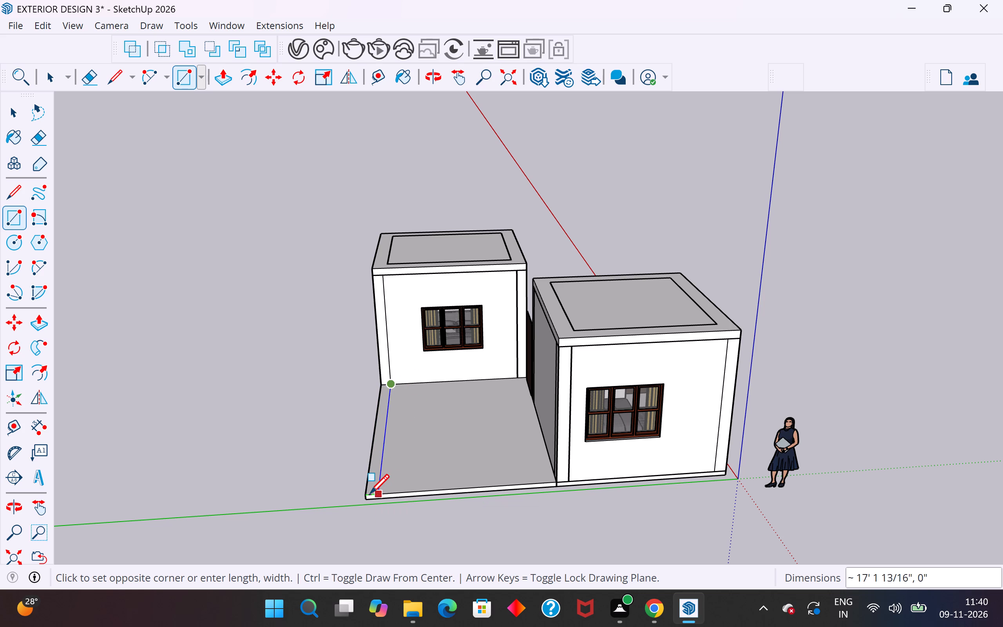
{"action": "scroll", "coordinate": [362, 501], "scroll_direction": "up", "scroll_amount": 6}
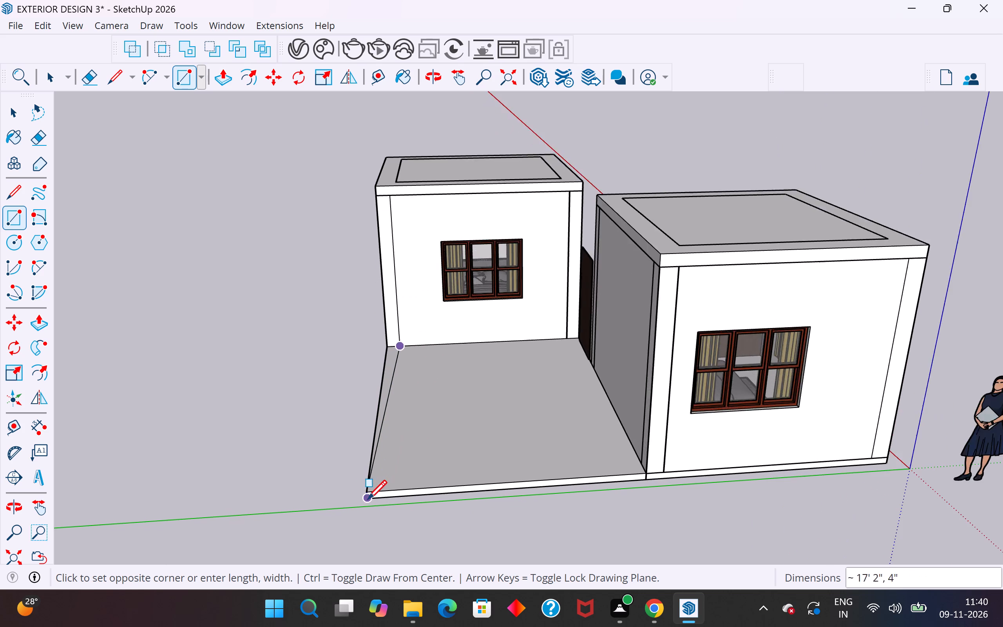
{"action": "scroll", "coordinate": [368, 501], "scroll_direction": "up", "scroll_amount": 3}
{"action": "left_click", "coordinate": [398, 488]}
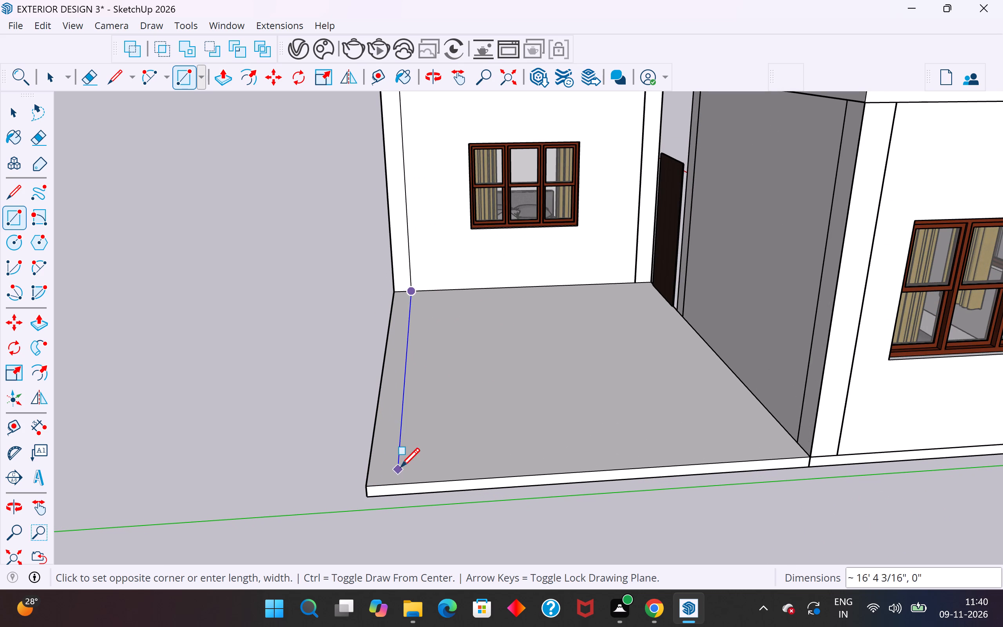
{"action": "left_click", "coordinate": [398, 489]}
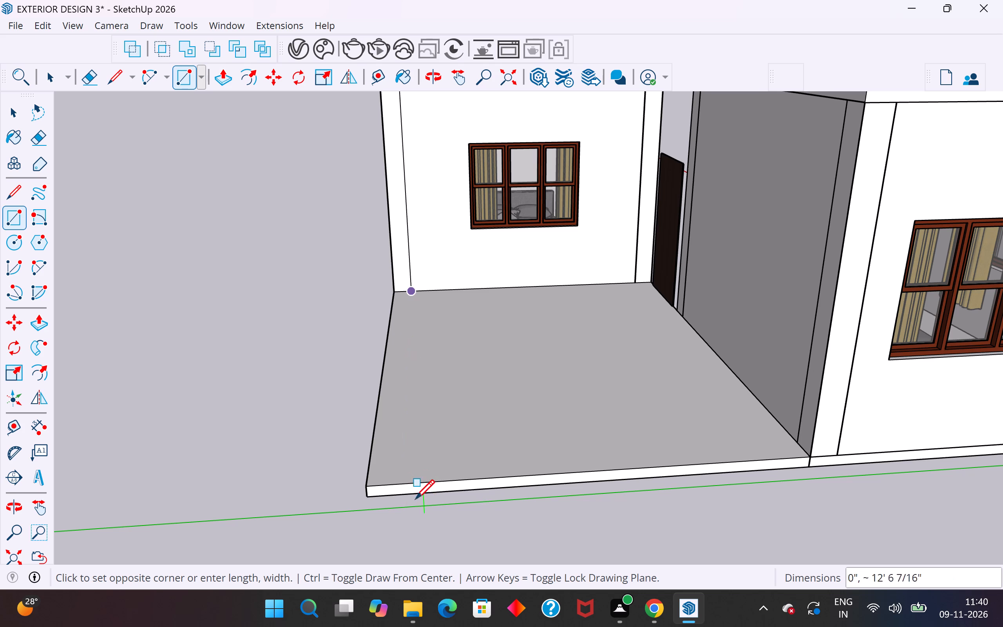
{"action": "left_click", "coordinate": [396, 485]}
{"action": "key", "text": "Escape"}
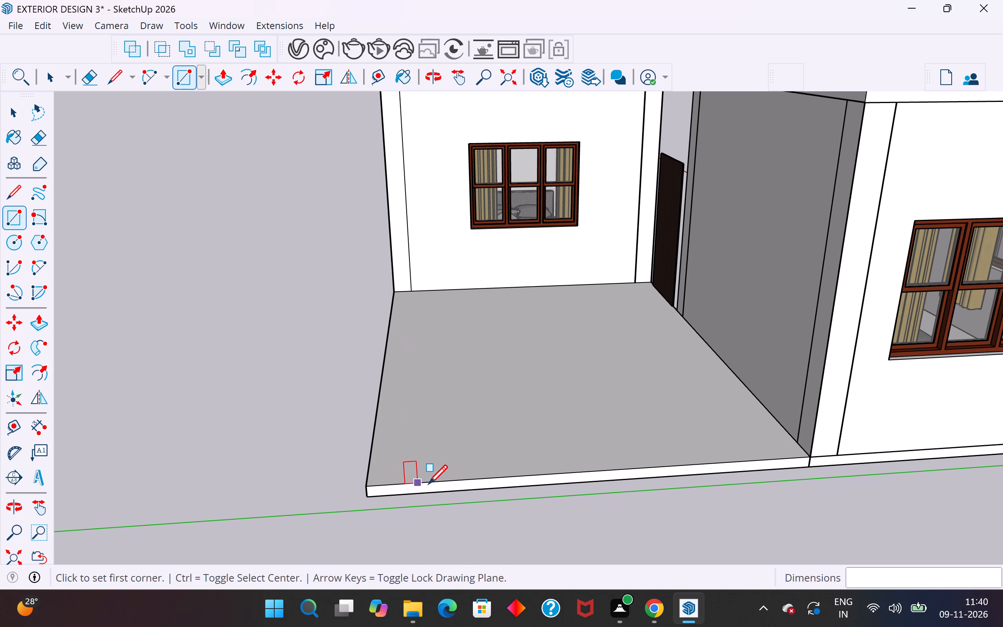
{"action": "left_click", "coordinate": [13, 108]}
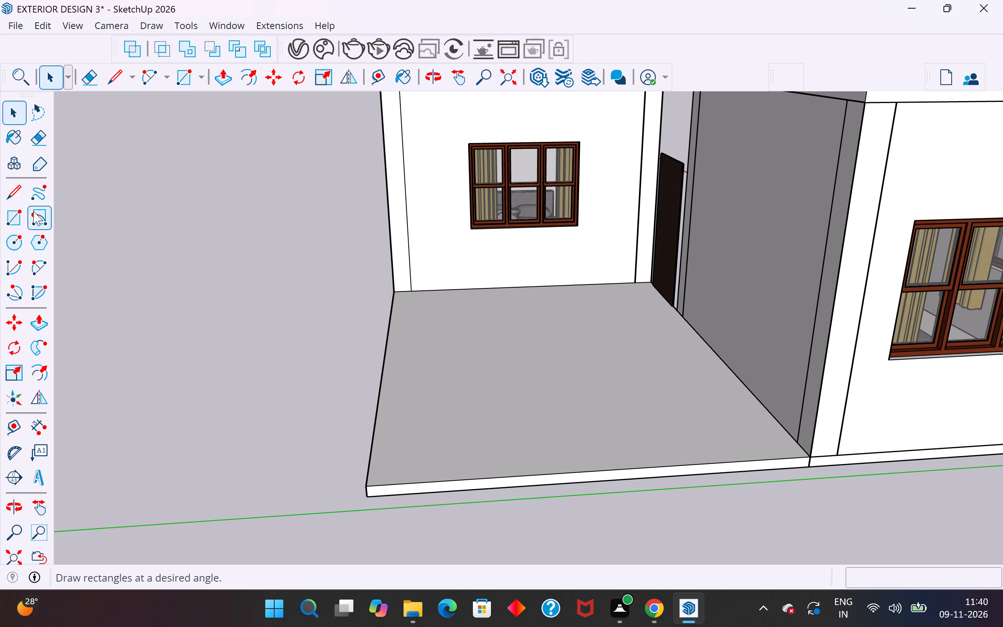
Outline a strip about 17' 1 13/16" long and 10" wide with lines along the floor slab's outer edge, starting at the rotated bedroom's wall.
{"action": "left_click", "coordinate": [14, 191]}
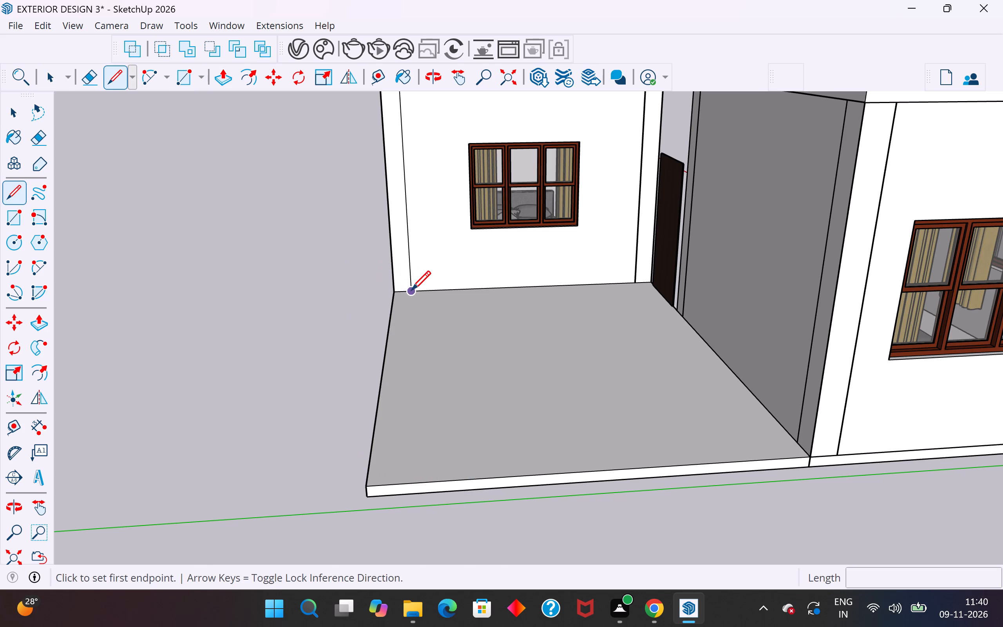
{"action": "left_click", "coordinate": [411, 292]}
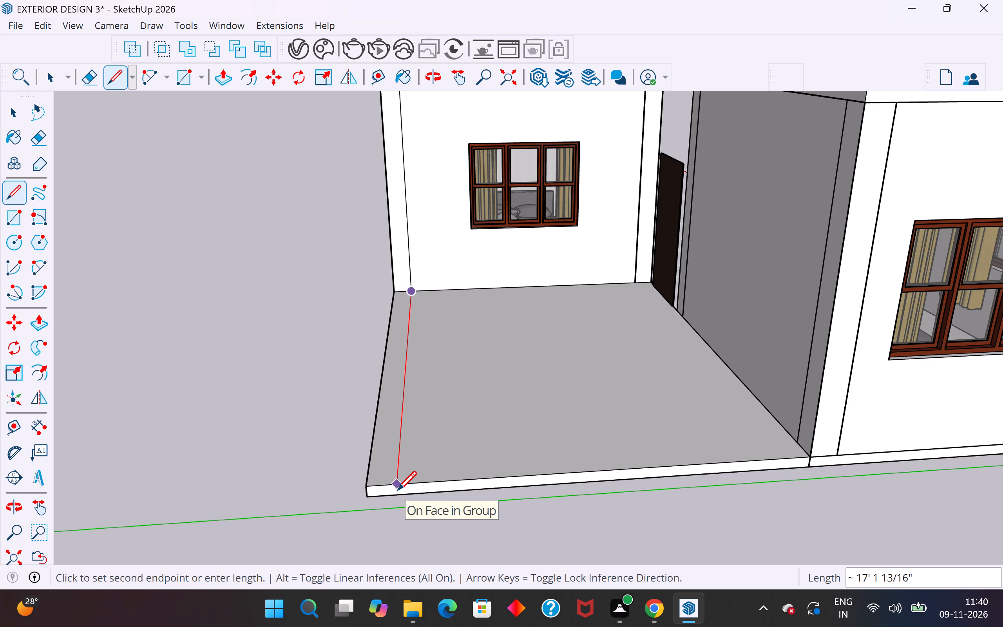
{"action": "left_click", "coordinate": [397, 492]}
{"action": "left_click", "coordinate": [364, 486]}
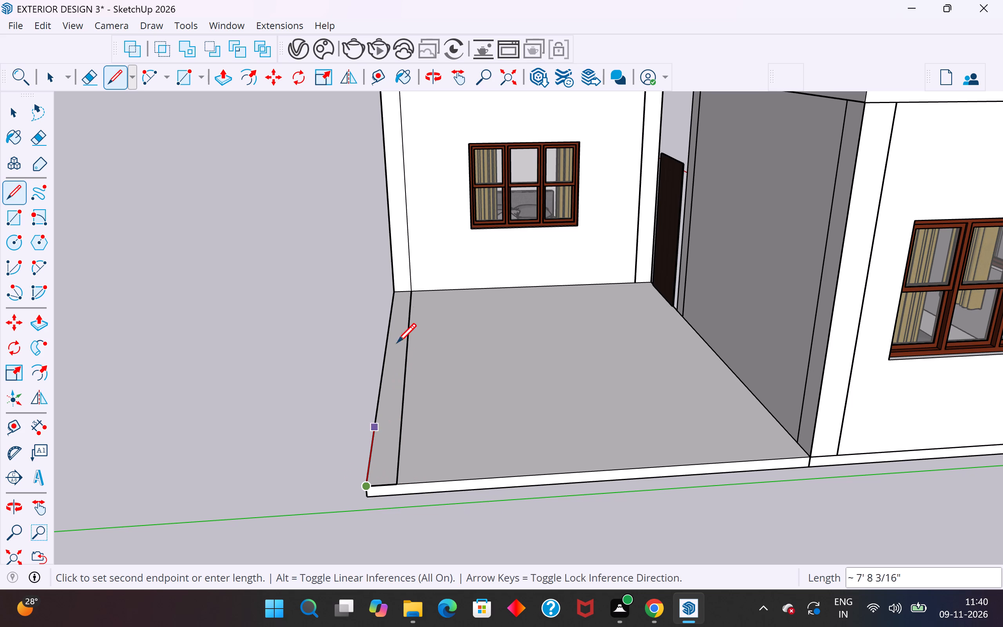
{"action": "left_click", "coordinate": [394, 295]}
{"action": "left_click", "coordinate": [412, 292]}
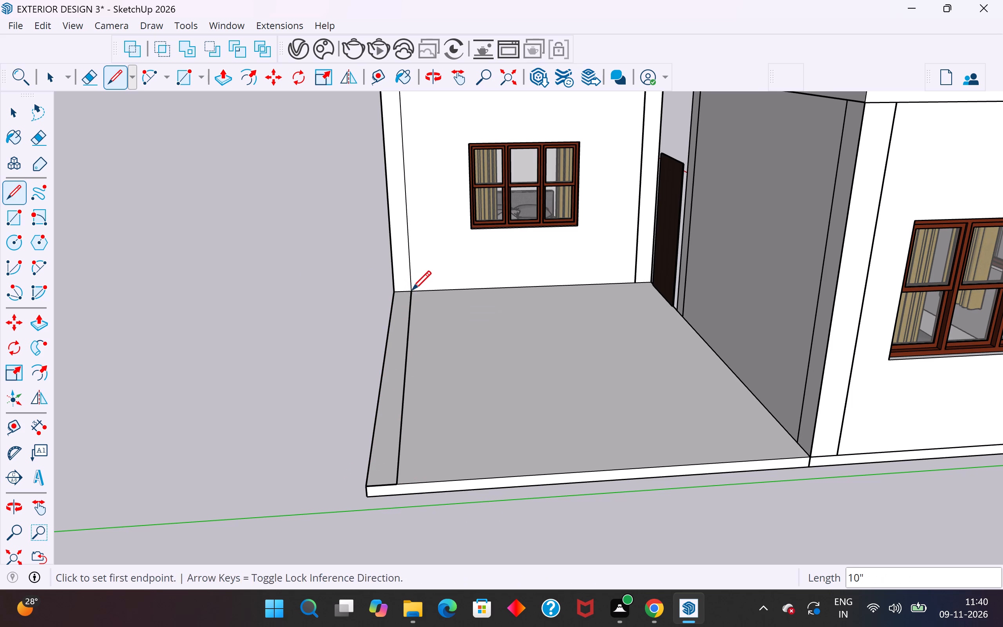
{"action": "left_click", "coordinate": [5, 111]}
Extrude the strip about 10' 6 13/16" upward into a side wall reaching the top corner of the rotated bedroom's roof.
{"action": "left_click", "coordinate": [45, 325]}
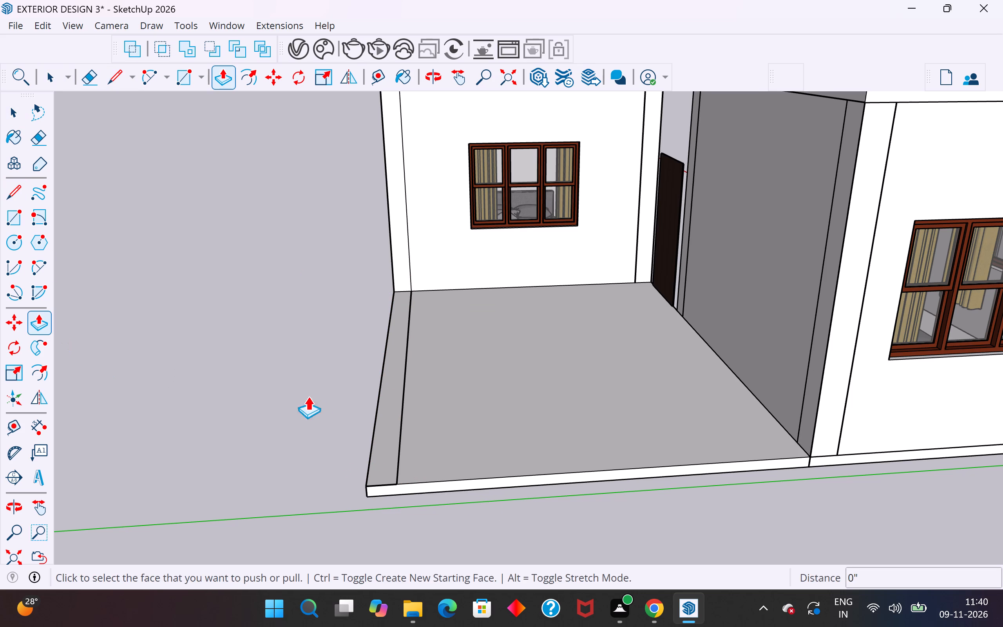
{"action": "left_click", "coordinate": [398, 408]}
{"action": "scroll", "coordinate": [421, 300], "scroll_direction": "down", "scroll_amount": 5}
{"action": "middle_click_drag", "start_coordinate": [428, 309], "coordinate": [612, 366]}
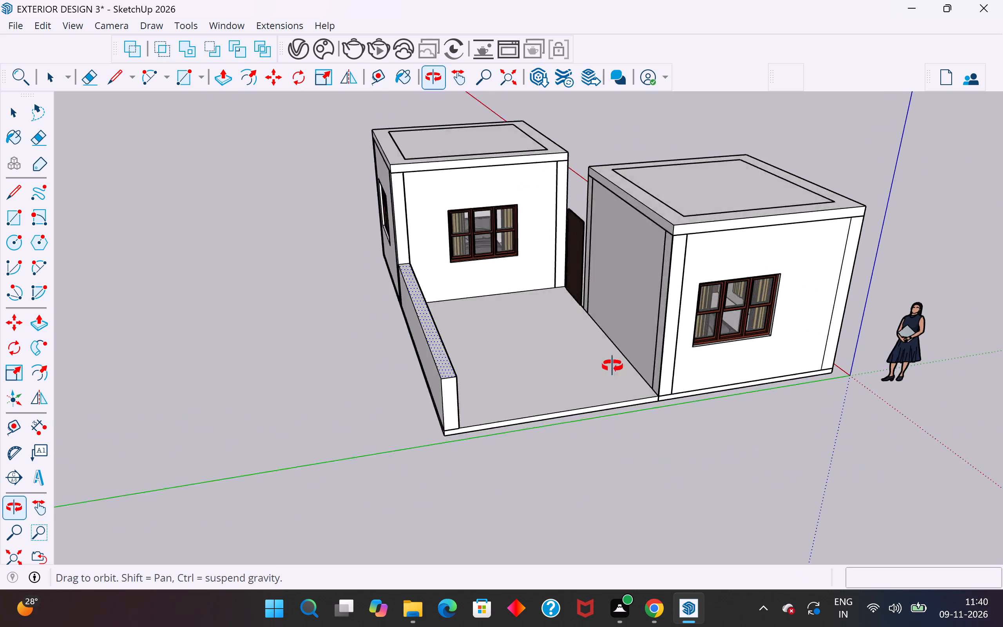
{"action": "middle_click_drag", "start_coordinate": [612, 366], "coordinate": [667, 366]}
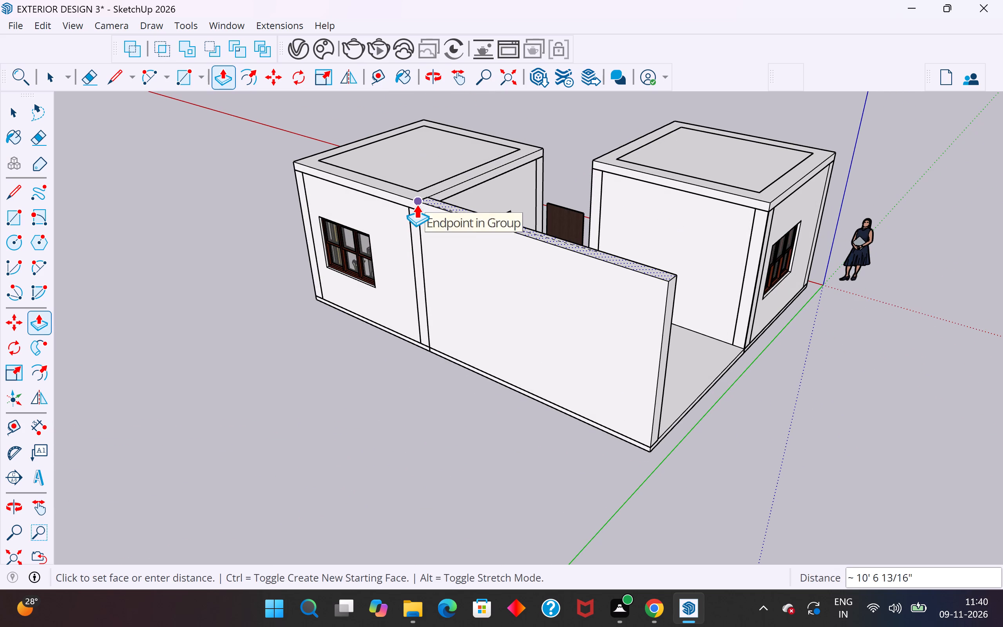
{"action": "left_click", "coordinate": [416, 204]}
{"action": "left_click", "coordinate": [15, 117]}
{"action": "left_click", "coordinate": [165, 331]}
Check the side wall's thickness across its top at the free end with the Dimension tool, without placing a dimension.
{"action": "middle_click_drag", "start_coordinate": [367, 392], "coordinate": [94, 395]}
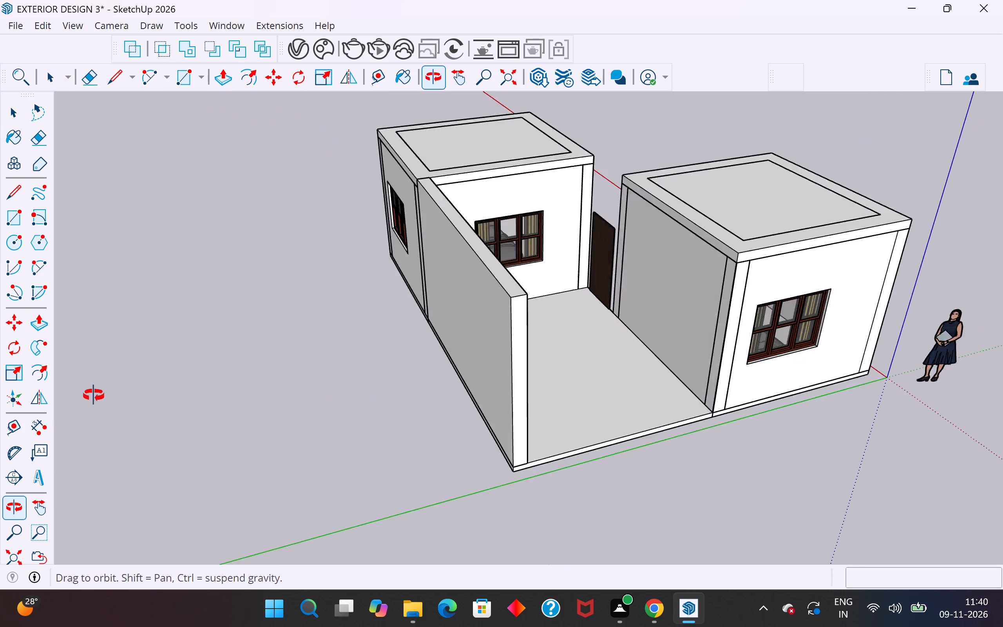
{"action": "middle_click_drag", "start_coordinate": [94, 395], "coordinate": [45, 395]}
{"action": "scroll", "coordinate": [278, 384], "scroll_direction": "up", "scroll_amount": 5}
{"action": "middle_click_drag", "start_coordinate": [388, 466], "coordinate": [418, 502]}
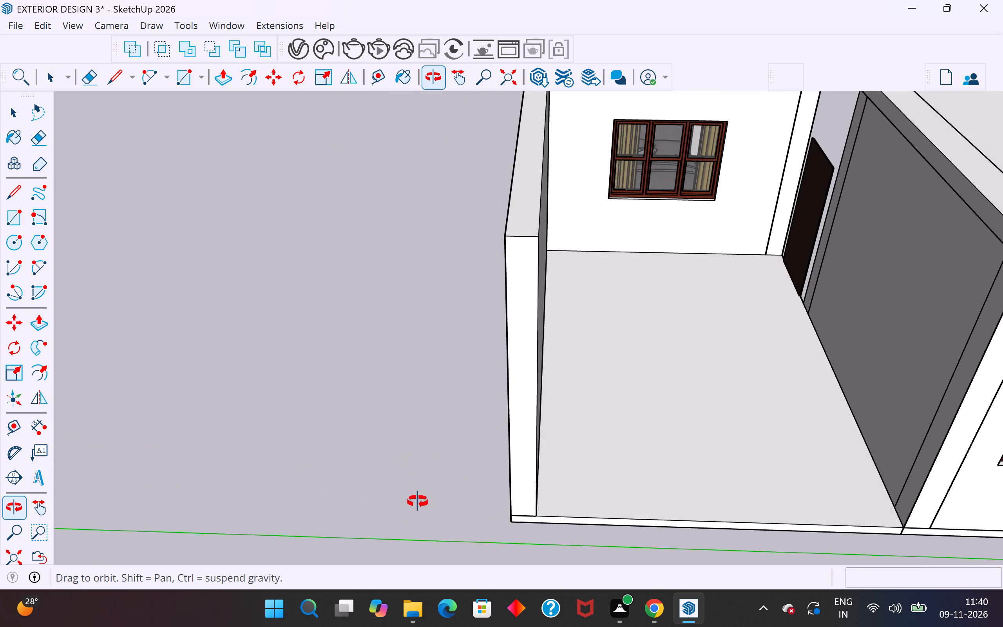
{"action": "middle_click_drag", "start_coordinate": [418, 502], "coordinate": [404, 506]}
{"action": "scroll", "coordinate": [534, 449], "scroll_direction": "down", "scroll_amount": 3}
{"action": "middle_click_drag", "start_coordinate": [611, 418], "coordinate": [617, 436]}
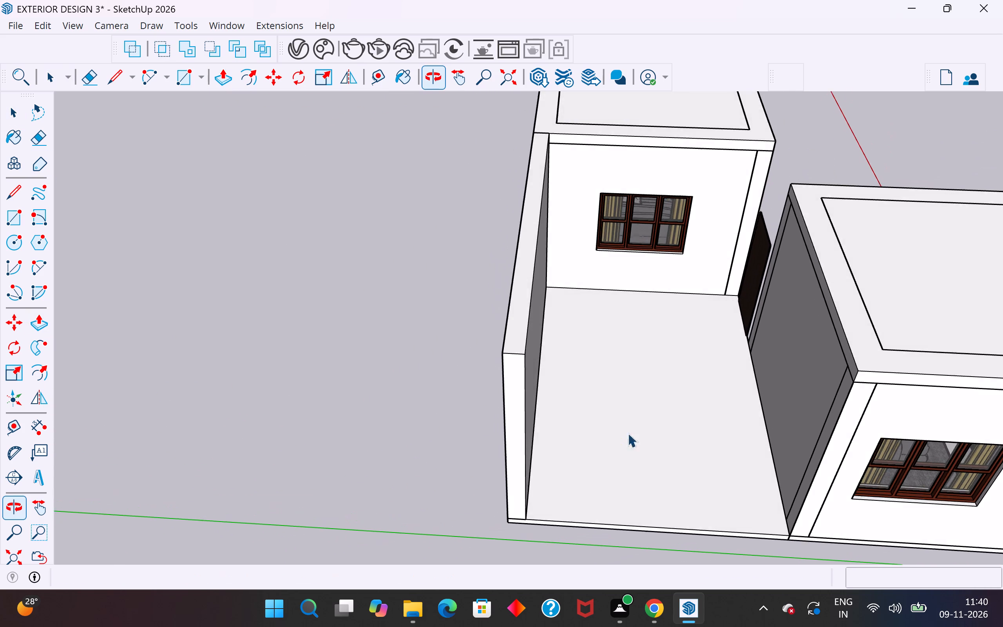
{"action": "scroll", "coordinate": [732, 389], "scroll_direction": "up", "scroll_amount": 3}
{"action": "middle_click_drag", "start_coordinate": [759, 405], "coordinate": [738, 402]}
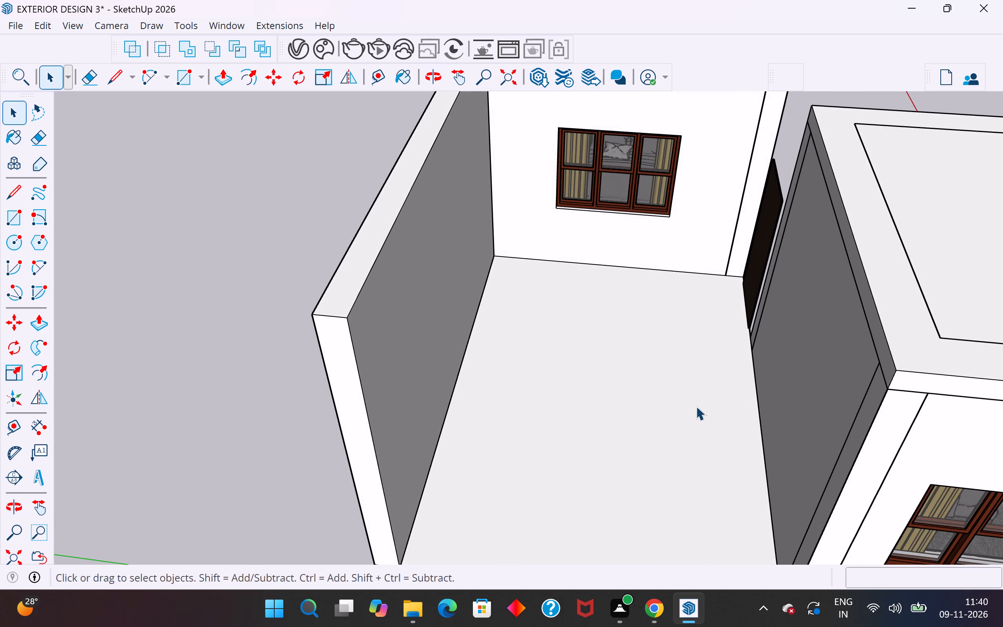
{"action": "scroll", "coordinate": [696, 406], "scroll_direction": "down", "scroll_amount": 3}
{"action": "middle_click_drag", "start_coordinate": [683, 415], "coordinate": [590, 359]}
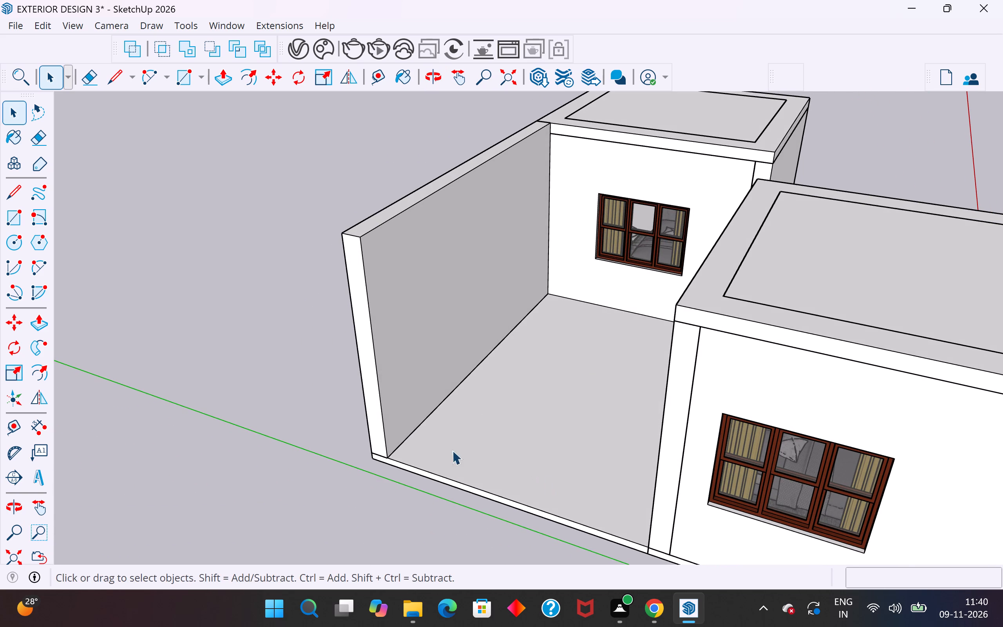
{"action": "middle_click_drag", "start_coordinate": [452, 450], "coordinate": [507, 453]}
{"action": "left_click", "coordinate": [38, 438]}
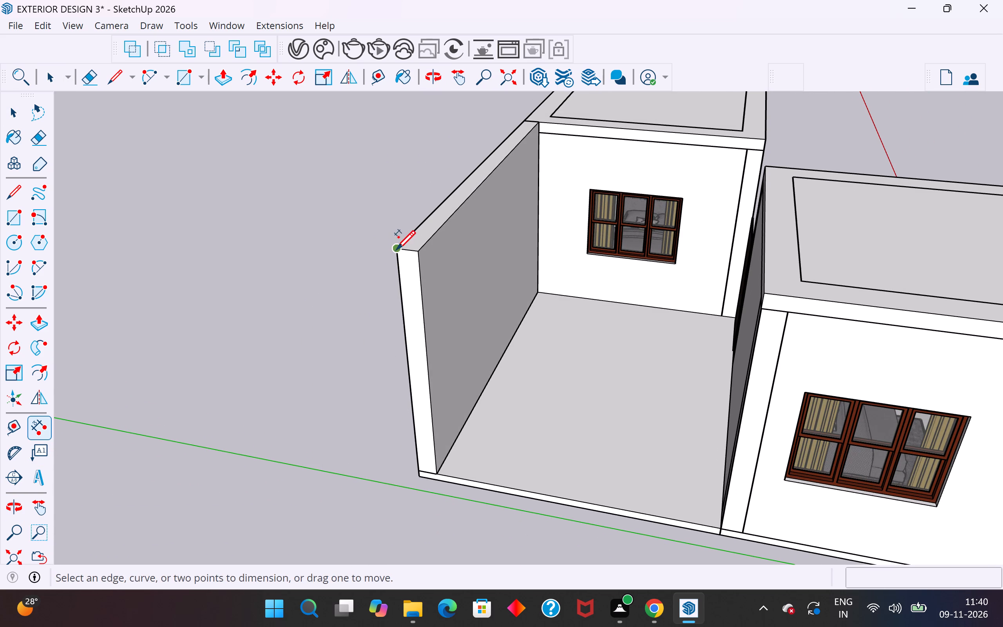
{"action": "left_click", "coordinate": [396, 252]}
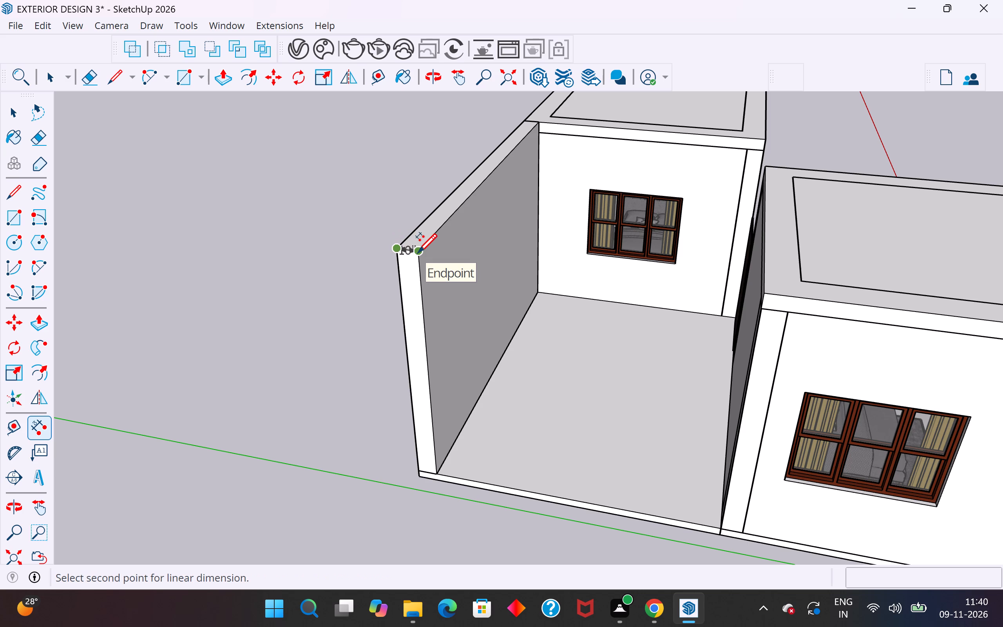
{"action": "key", "text": "Escape"}
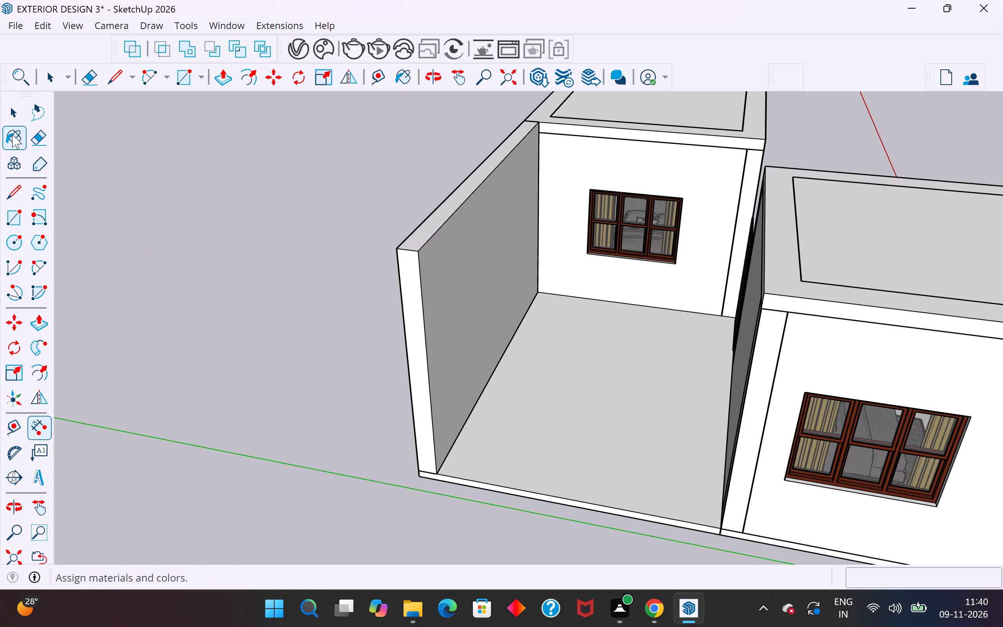
{"action": "left_click", "coordinate": [11, 117]}
{"action": "left_click", "coordinate": [161, 267]}
Make a group of the whole side wall between the bedroom blocks, including all its faces and edges.
{"action": "scroll", "coordinate": [346, 325], "scroll_direction": "down", "scroll_amount": 4}
{"action": "middle_click_drag", "start_coordinate": [462, 359], "coordinate": [409, 417]}
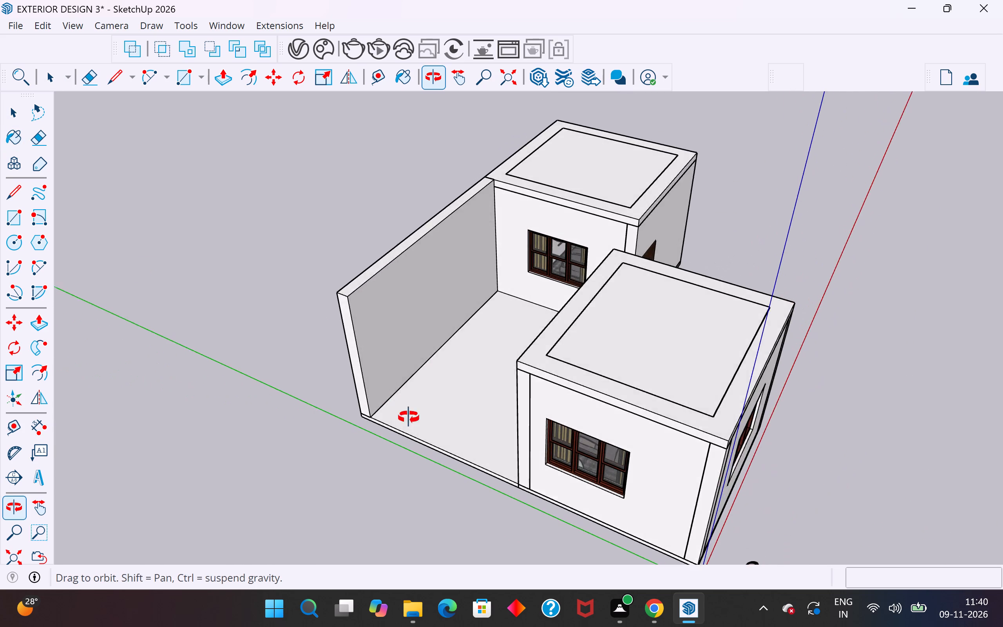
{"action": "middle_click_drag", "start_coordinate": [409, 417], "coordinate": [434, 433]}
{"action": "left_click", "coordinate": [421, 334]}
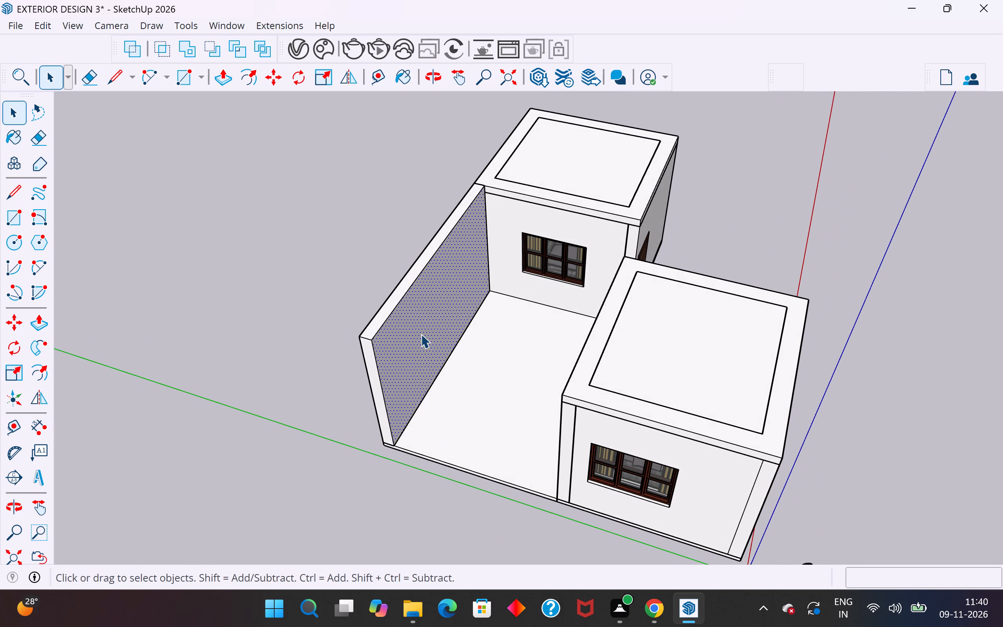
{"action": "triple_click", "coordinate": [421, 331]}
{"action": "left_click", "coordinate": [421, 331]}
{"action": "right_click", "coordinate": [421, 331]}
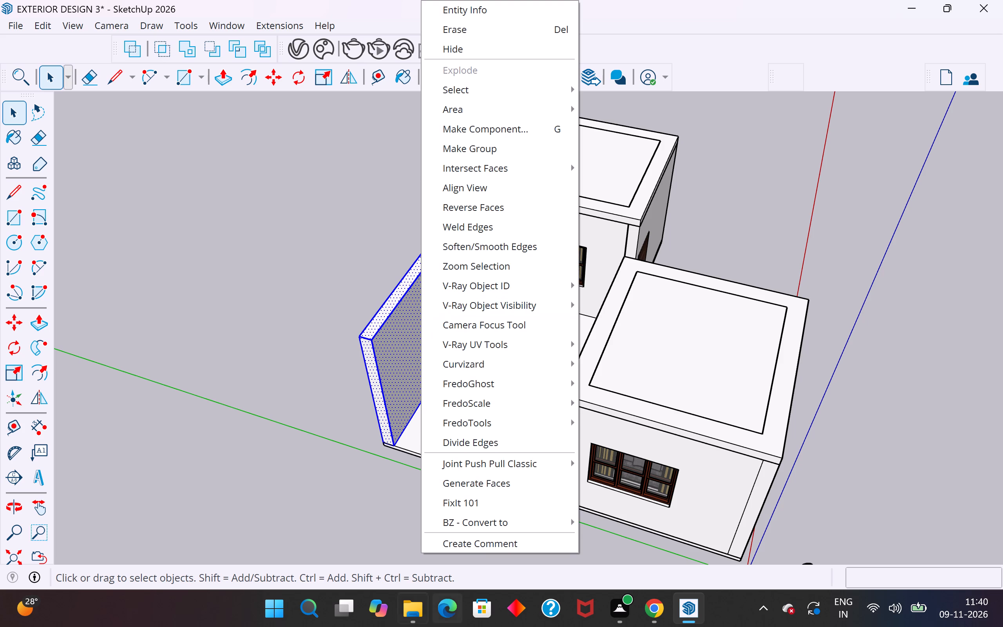
{"action": "left_click", "coordinate": [210, 299]}
{"action": "triple_click", "coordinate": [420, 317]}
{"action": "double_click", "coordinate": [419, 317]}
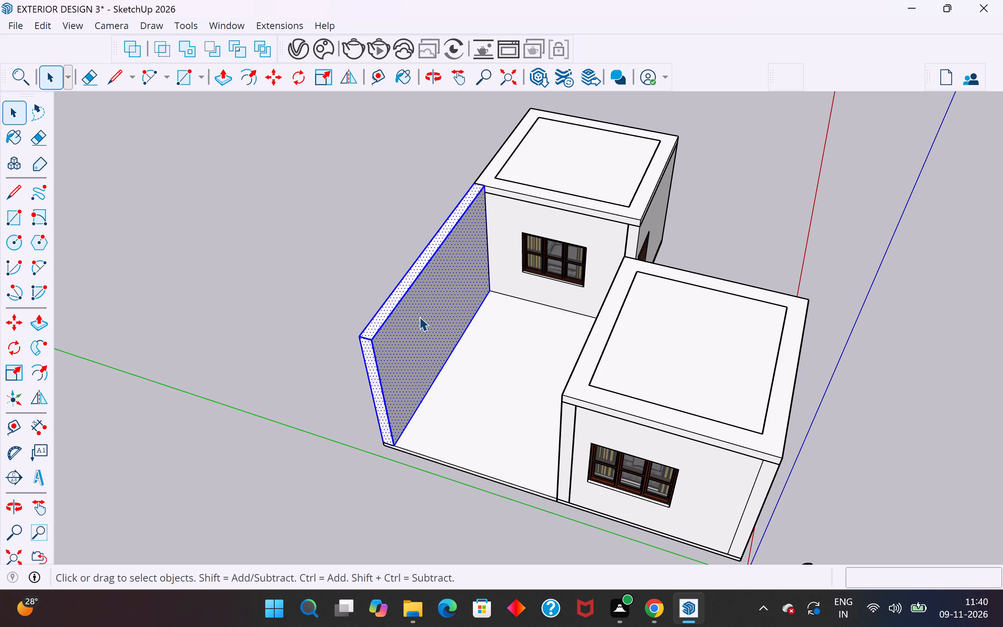
{"action": "right_click", "coordinate": [419, 317]}
{"action": "left_click", "coordinate": [497, 146]}
{"action": "left_click", "coordinate": [343, 224]}
Rotate a copy of the side wall about its inner bottom corner at the free end, aligning it along the slab's open edge.
{"action": "left_click", "coordinate": [391, 296]}
{"action": "left_click", "coordinate": [408, 304]}
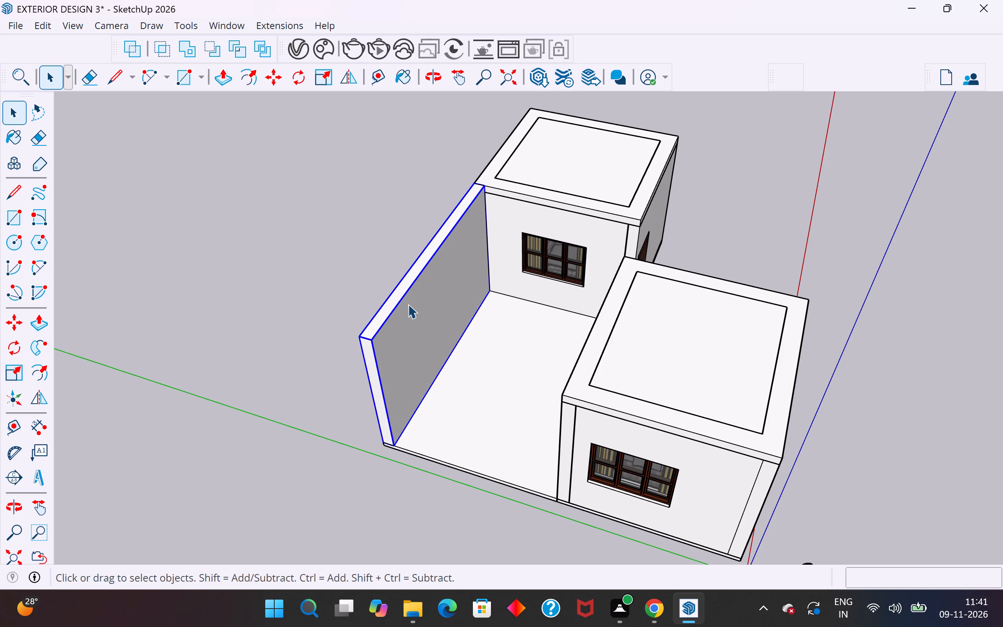
{"action": "key", "text": "m"}
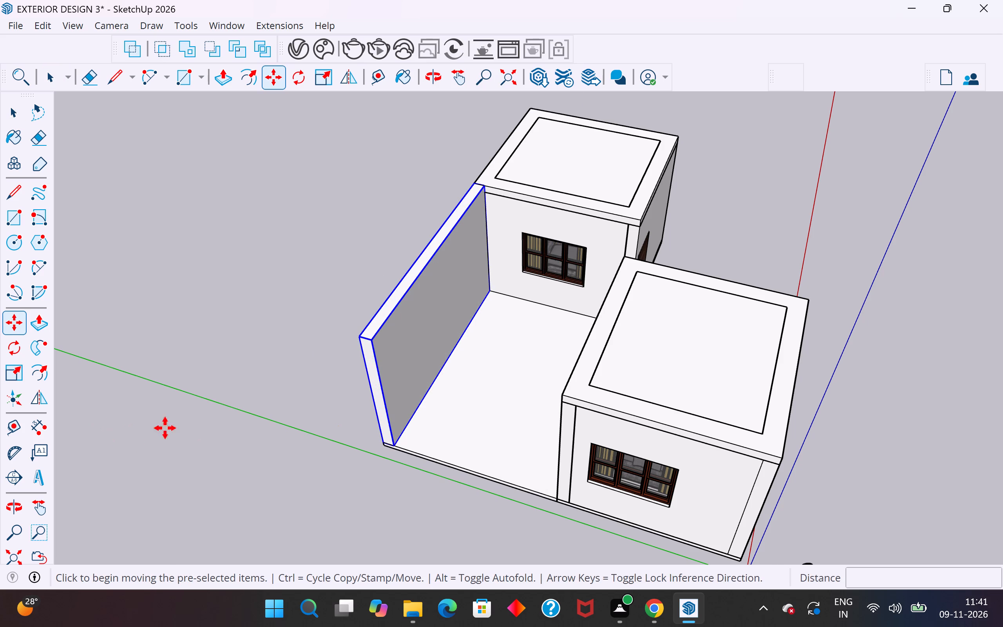
{"action": "scroll", "coordinate": [436, 451], "scroll_direction": "up", "scroll_amount": 6}
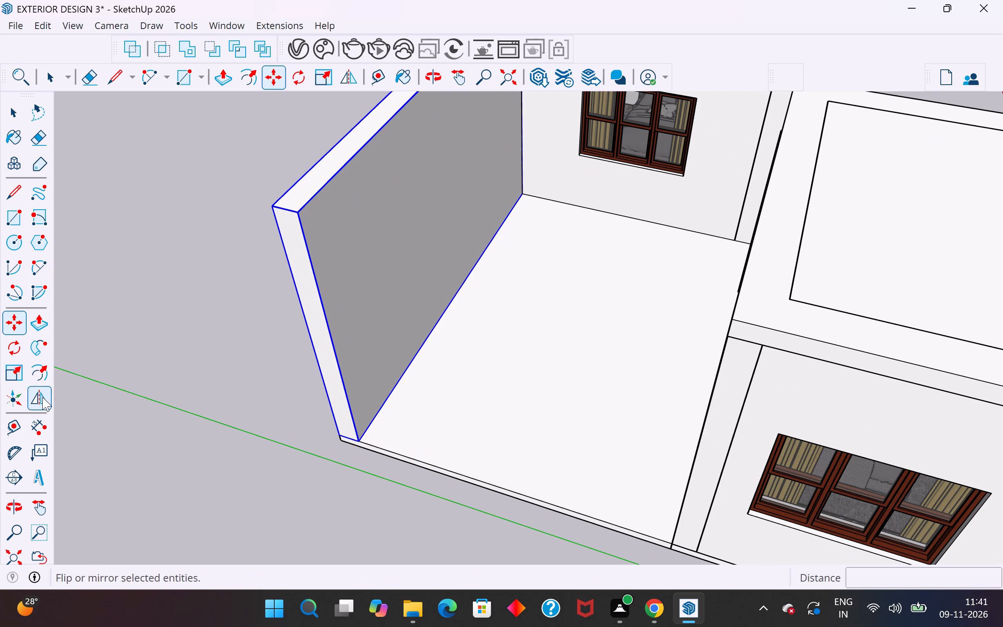
{"action": "left_click", "coordinate": [13, 349]}
{"action": "scroll", "coordinate": [400, 458], "scroll_direction": "up", "scroll_amount": 4}
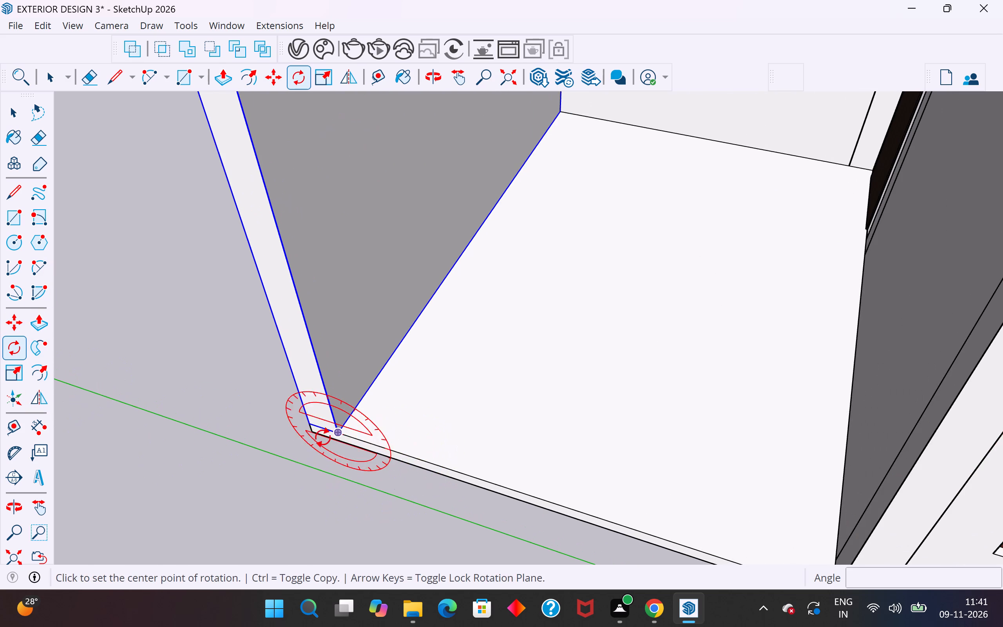
{"action": "left_click", "coordinate": [344, 426]}
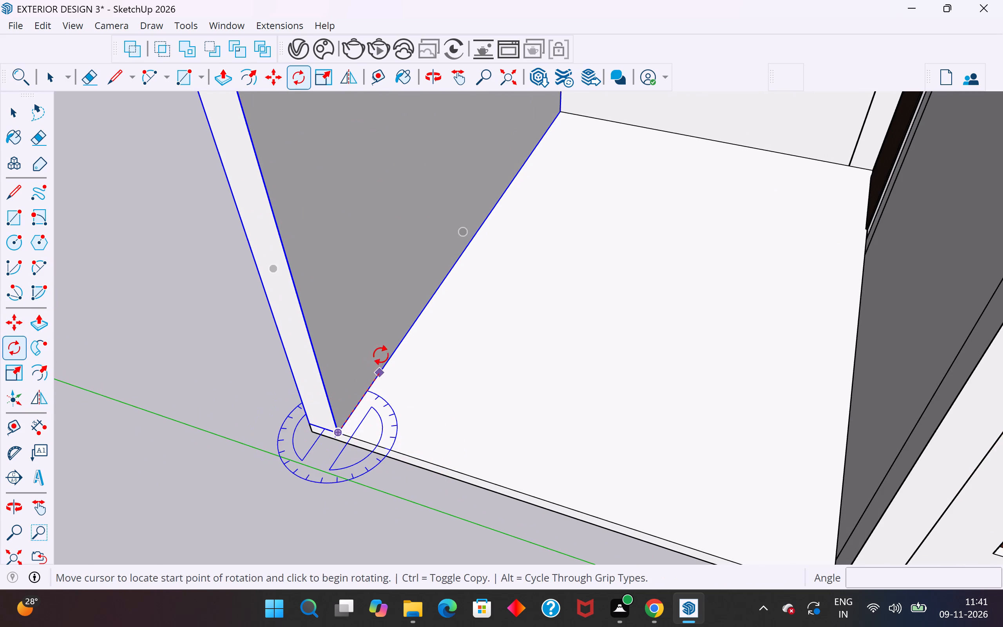
{"action": "left_click", "coordinate": [404, 337]}
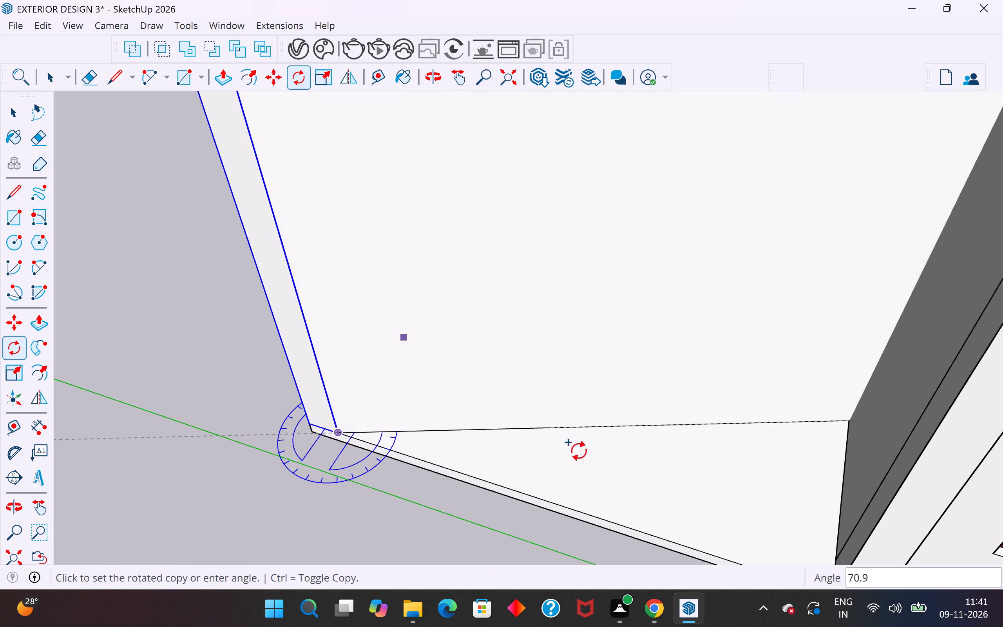
{"action": "left_click", "coordinate": [619, 536]}
{"action": "scroll", "coordinate": [672, 419], "scroll_direction": "down", "scroll_amount": 6}
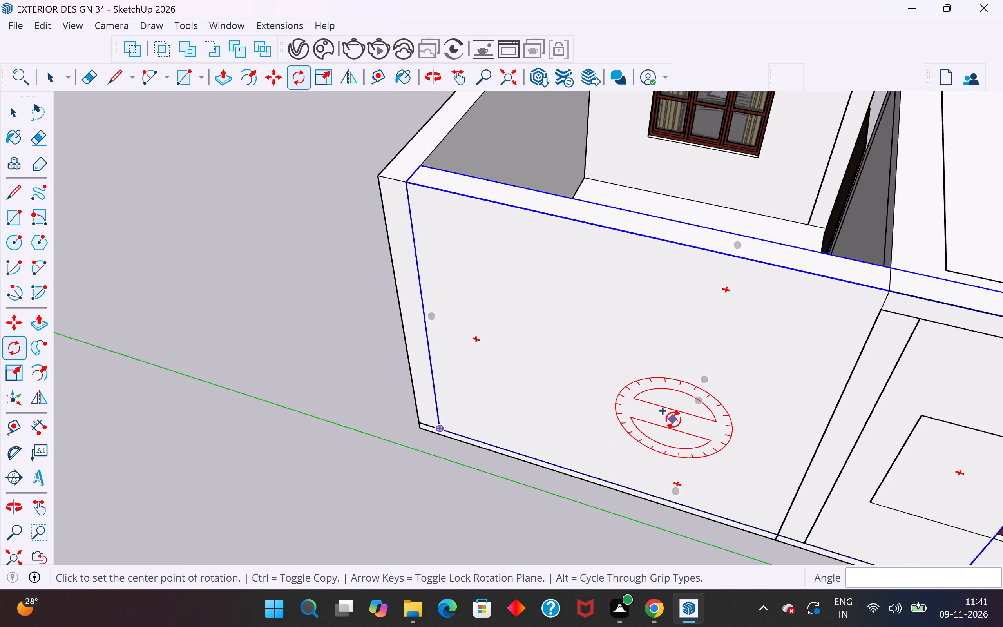
{"action": "scroll", "coordinate": [672, 419], "scroll_direction": "down", "scroll_amount": 3}
{"action": "left_click", "coordinate": [11, 109]}
{"action": "left_click", "coordinate": [163, 333]}
{"action": "scroll", "coordinate": [248, 336], "scroll_direction": "down", "scroll_amount": 6}
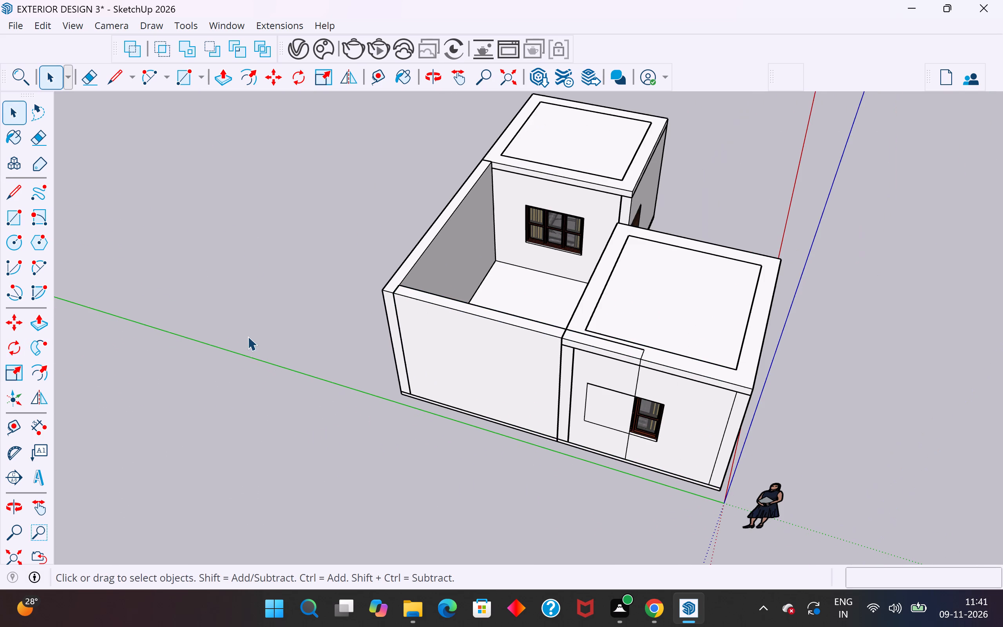
Scale the copied wall's length to about 0.70 so it ends at the near edge of the unrotated bedroom block.
{"action": "left_click", "coordinate": [507, 389]}
{"action": "middle_click_drag", "start_coordinate": [469, 480], "coordinate": [521, 366]}
{"action": "key", "text": "s"}
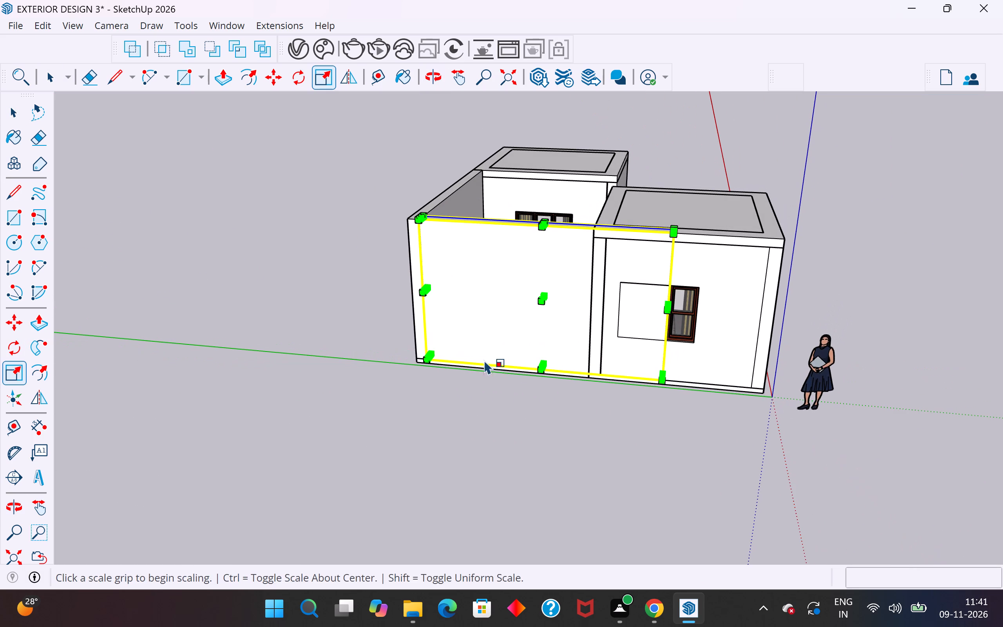
{"action": "scroll", "coordinate": [671, 309], "scroll_direction": "up", "scroll_amount": 13}
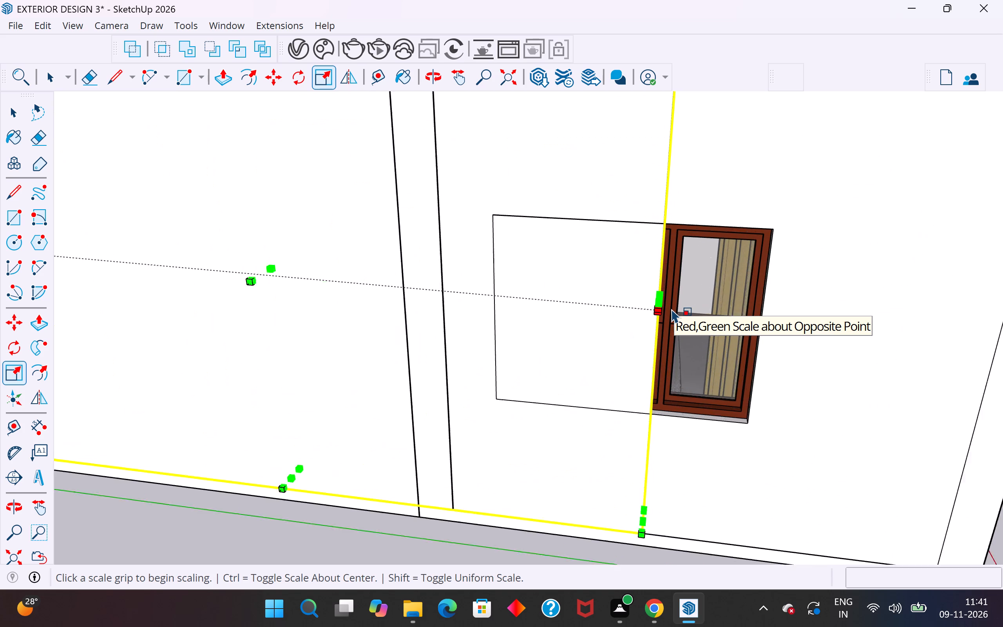
{"action": "scroll", "coordinate": [671, 309], "scroll_direction": "up", "scroll_amount": 3}
{"action": "middle_click_drag", "start_coordinate": [669, 310], "coordinate": [617, 320]}
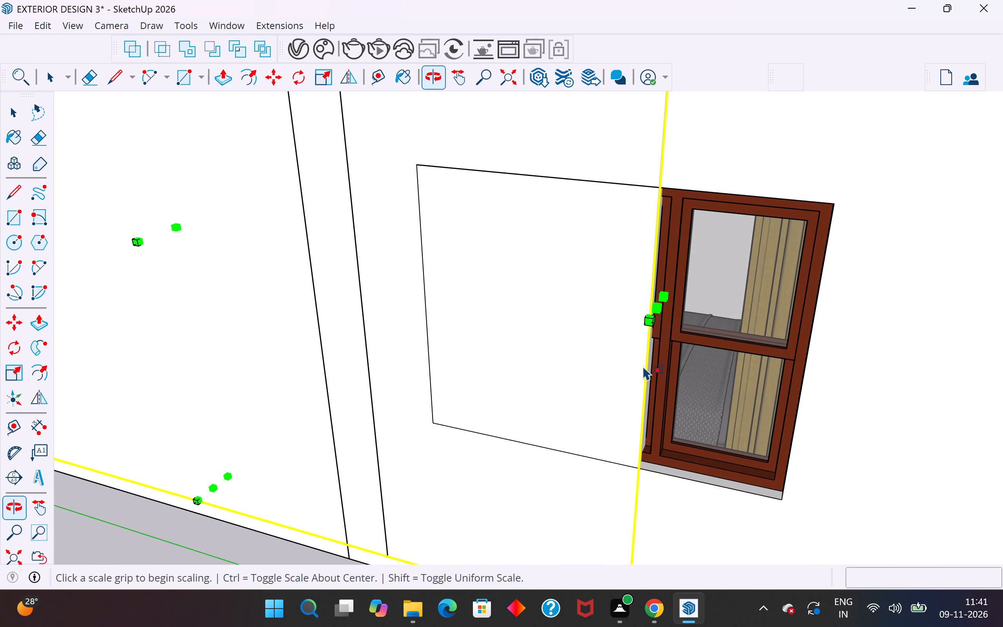
{"action": "left_click", "coordinate": [657, 309]}
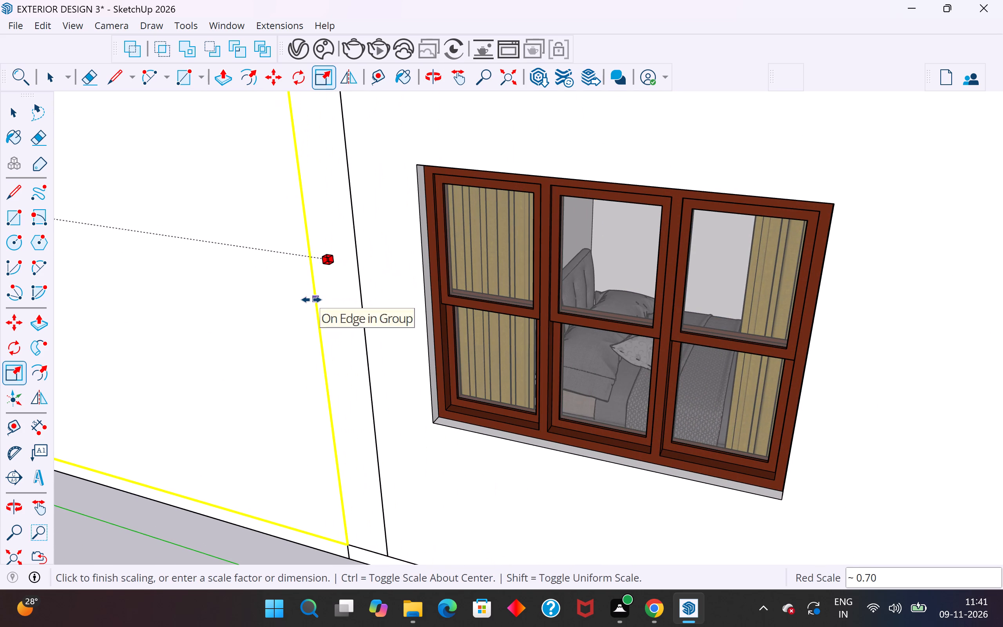
{"action": "left_click", "coordinate": [311, 300]}
{"action": "scroll", "coordinate": [708, 326], "scroll_direction": "down", "scroll_amount": 11}
{"action": "left_click", "coordinate": [8, 108]}
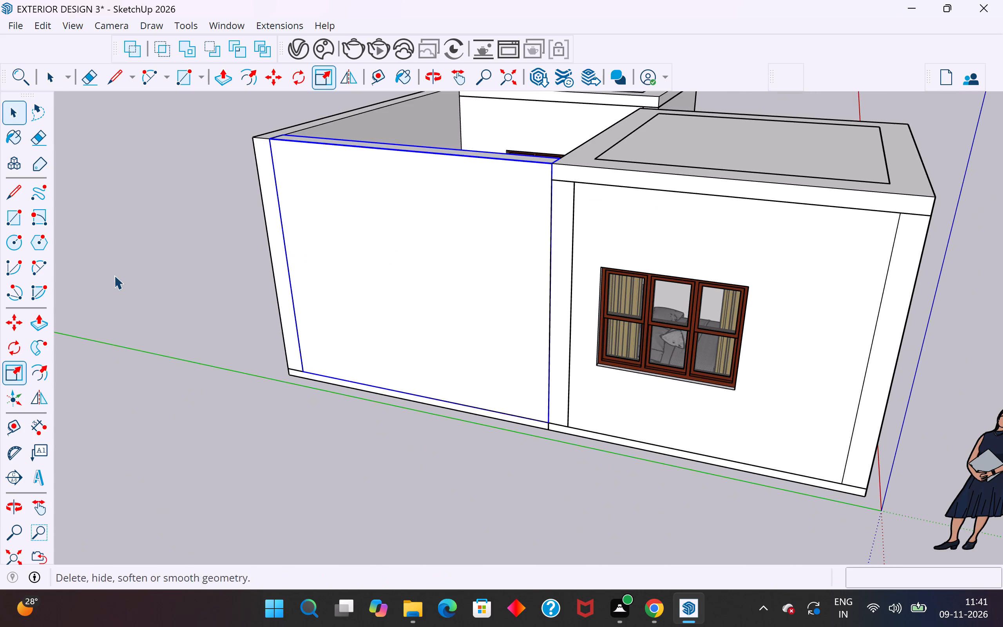
{"action": "left_click", "coordinate": [114, 275]}
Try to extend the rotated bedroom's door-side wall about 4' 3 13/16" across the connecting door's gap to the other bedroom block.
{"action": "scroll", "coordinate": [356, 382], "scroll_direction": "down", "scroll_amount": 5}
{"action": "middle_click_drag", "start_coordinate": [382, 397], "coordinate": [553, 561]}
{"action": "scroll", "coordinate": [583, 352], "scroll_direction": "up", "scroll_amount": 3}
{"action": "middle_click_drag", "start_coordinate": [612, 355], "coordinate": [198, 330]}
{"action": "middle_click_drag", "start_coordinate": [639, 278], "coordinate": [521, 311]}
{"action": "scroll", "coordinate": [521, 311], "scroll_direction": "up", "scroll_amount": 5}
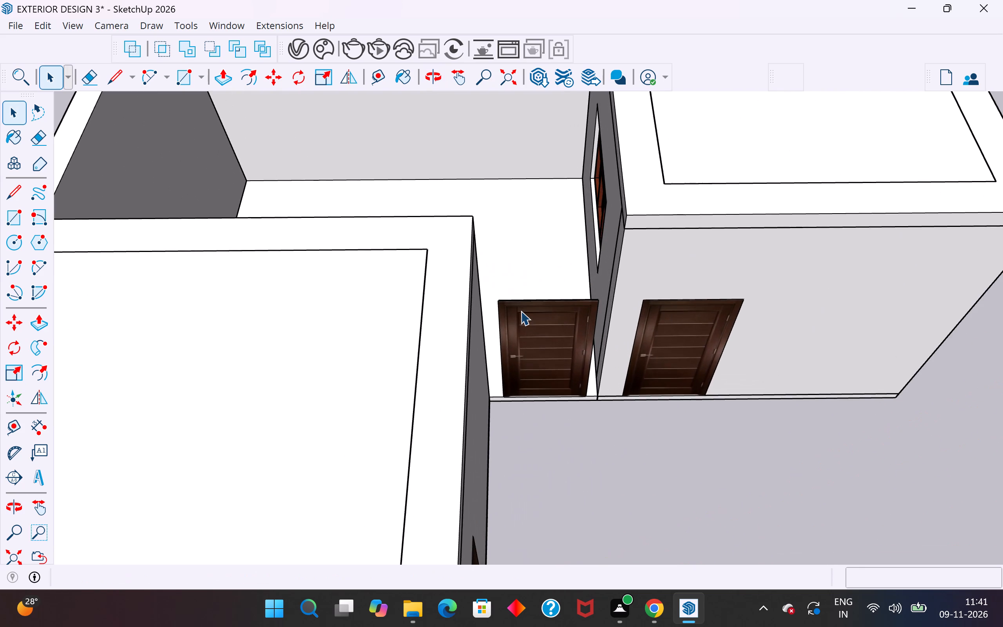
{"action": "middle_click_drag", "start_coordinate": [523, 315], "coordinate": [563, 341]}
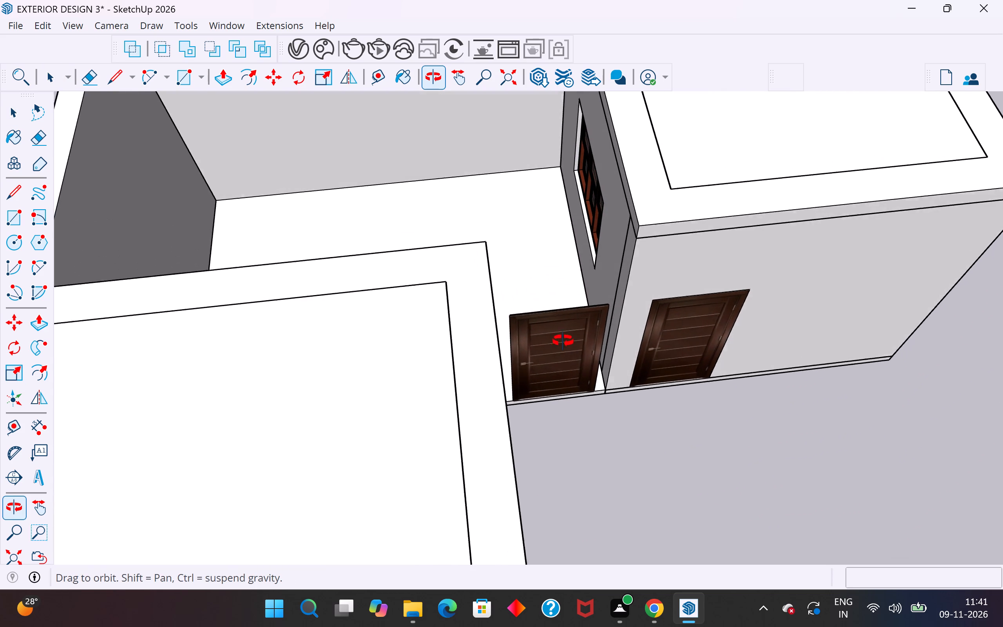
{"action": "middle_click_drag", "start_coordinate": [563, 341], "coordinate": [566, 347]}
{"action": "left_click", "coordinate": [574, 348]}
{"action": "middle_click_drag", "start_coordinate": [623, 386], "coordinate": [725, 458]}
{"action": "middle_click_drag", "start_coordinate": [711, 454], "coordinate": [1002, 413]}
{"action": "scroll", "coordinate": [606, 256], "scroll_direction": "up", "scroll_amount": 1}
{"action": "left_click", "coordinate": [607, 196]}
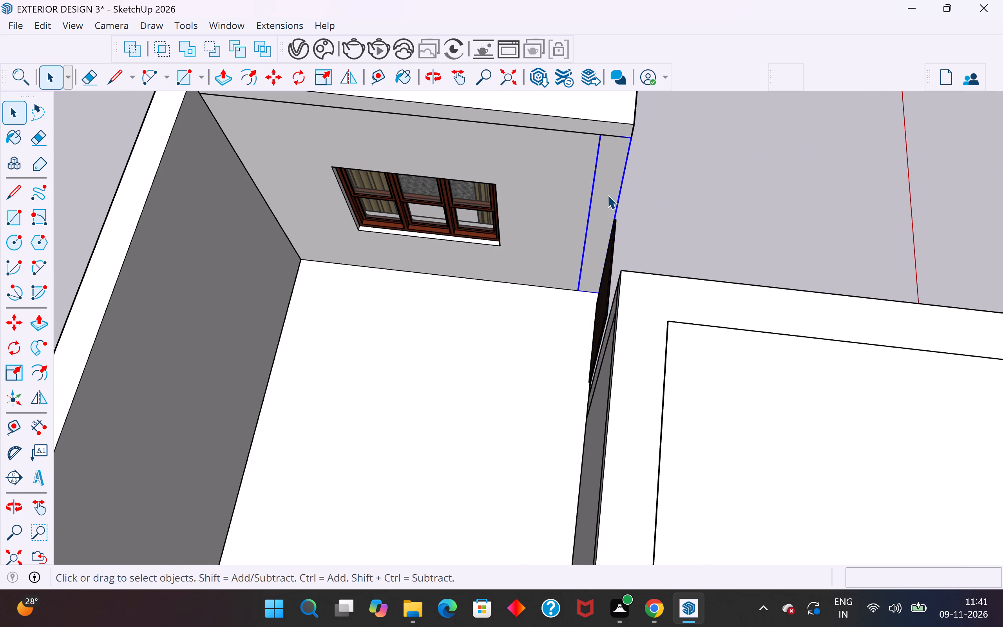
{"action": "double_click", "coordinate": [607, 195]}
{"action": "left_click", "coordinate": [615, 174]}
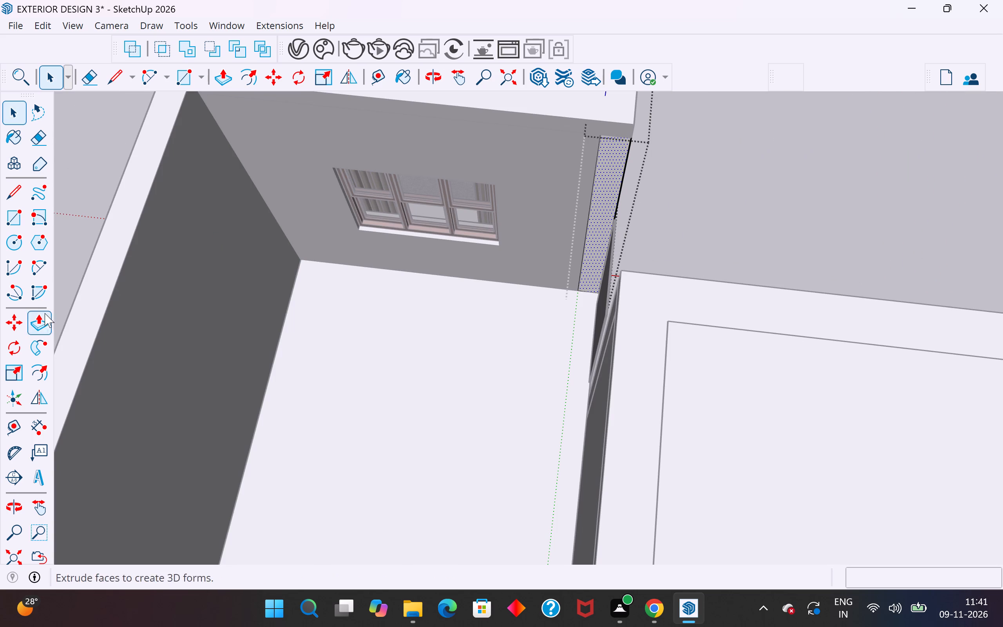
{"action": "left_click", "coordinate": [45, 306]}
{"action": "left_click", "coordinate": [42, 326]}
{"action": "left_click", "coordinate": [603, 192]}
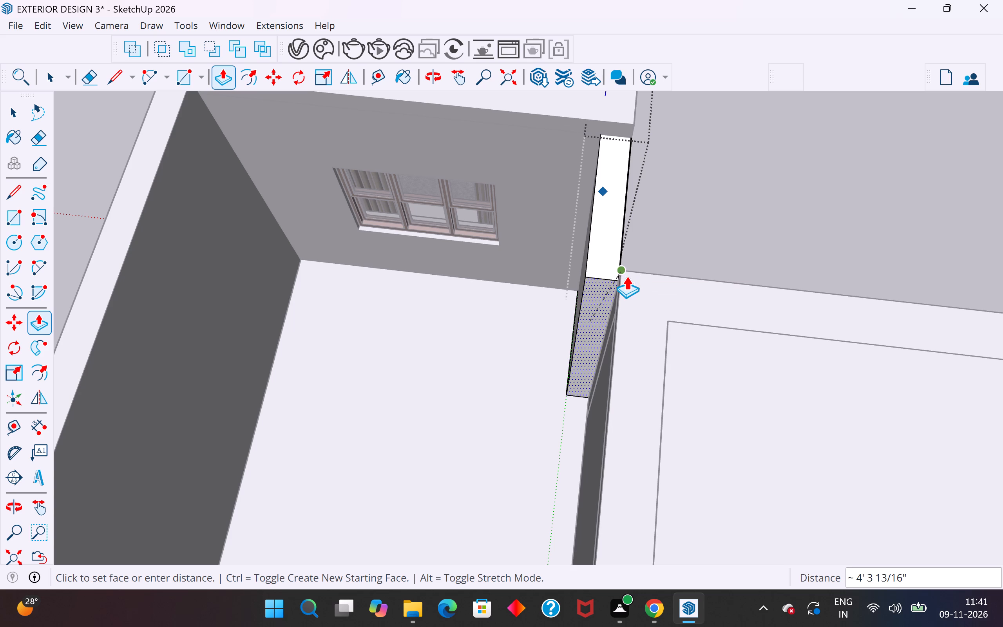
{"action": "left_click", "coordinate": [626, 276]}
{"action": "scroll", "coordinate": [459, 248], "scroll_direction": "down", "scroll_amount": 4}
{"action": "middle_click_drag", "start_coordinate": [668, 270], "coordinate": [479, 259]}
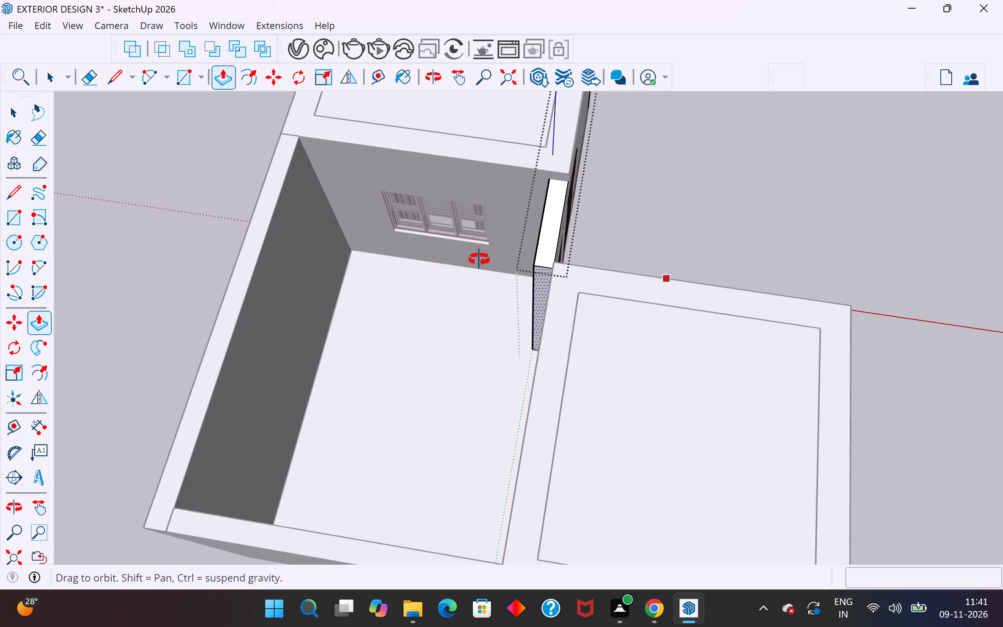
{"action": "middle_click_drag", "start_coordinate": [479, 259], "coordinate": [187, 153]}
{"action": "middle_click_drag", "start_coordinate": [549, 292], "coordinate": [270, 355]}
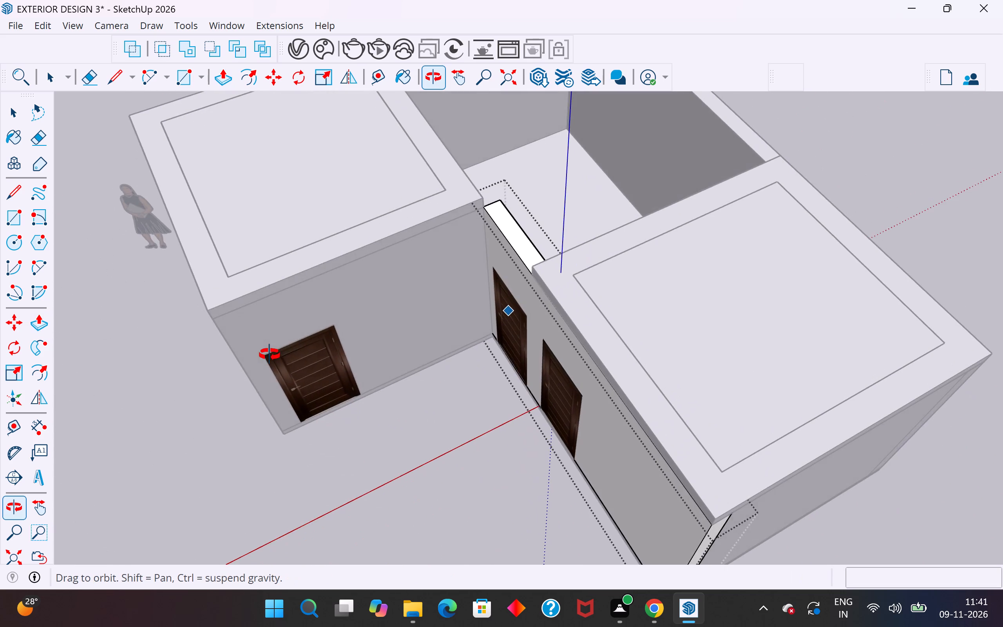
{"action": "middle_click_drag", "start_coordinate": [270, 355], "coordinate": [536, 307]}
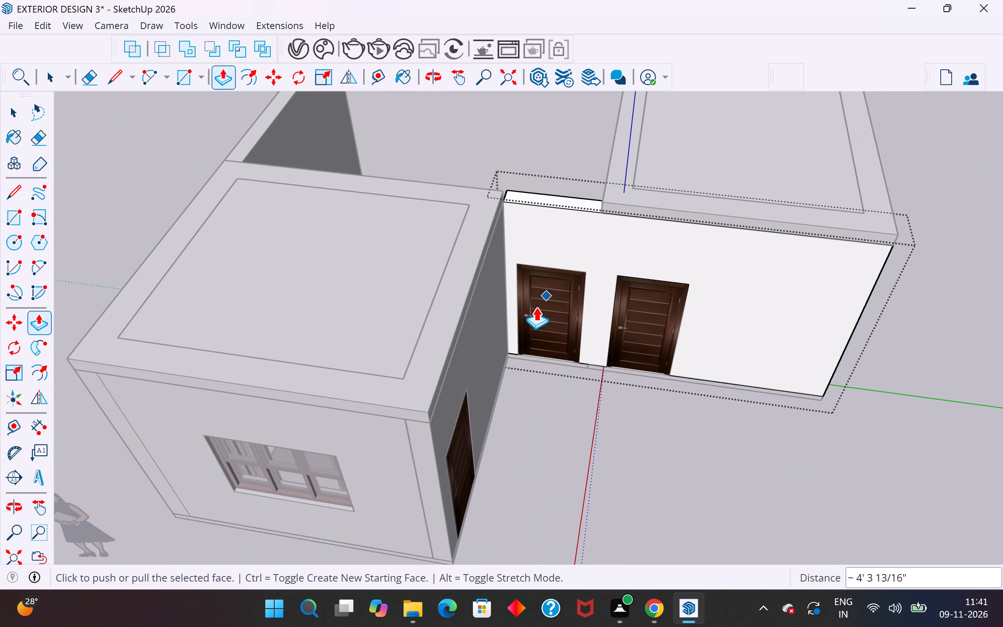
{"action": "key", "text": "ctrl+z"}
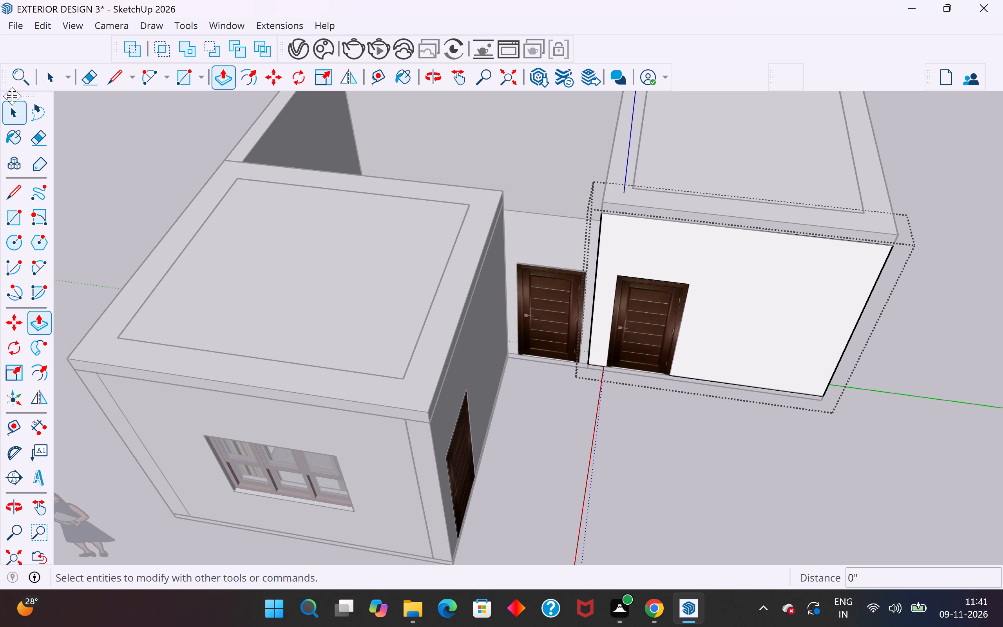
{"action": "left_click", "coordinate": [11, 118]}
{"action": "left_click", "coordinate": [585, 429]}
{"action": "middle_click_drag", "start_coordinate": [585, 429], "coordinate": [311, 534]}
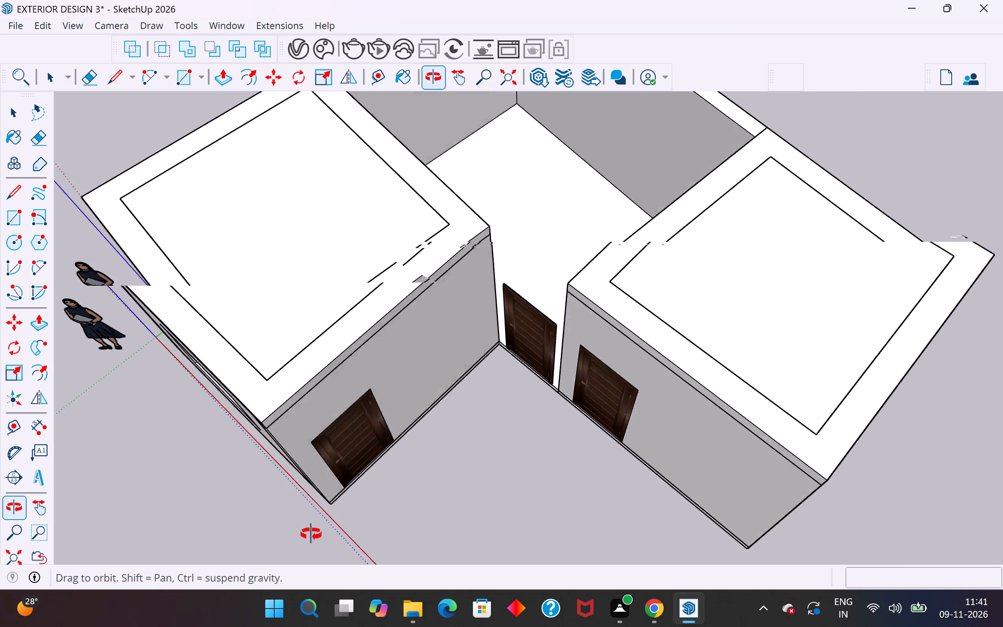
Examine the base strips beneath the two adjacent doors, where the rotated bedroom block meets the connecting floor slab.
{"action": "middle_click_drag", "start_coordinate": [311, 534], "coordinate": [458, 471]}
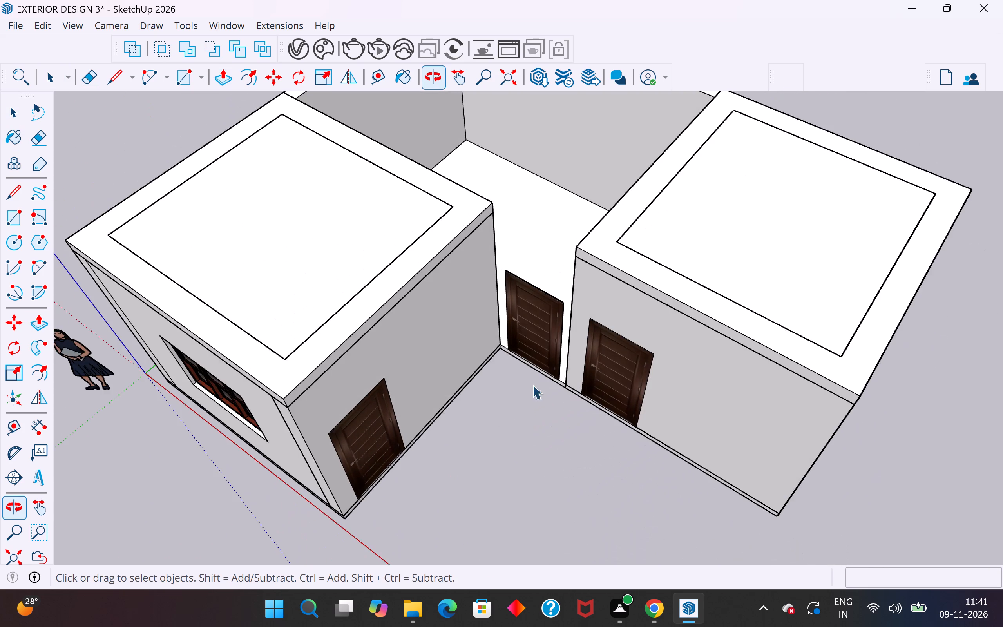
{"action": "scroll", "coordinate": [557, 373], "scroll_direction": "up", "scroll_amount": 11}
{"action": "middle_click_drag", "start_coordinate": [575, 394], "coordinate": [616, 330]}
{"action": "left_click", "coordinate": [575, 388]}
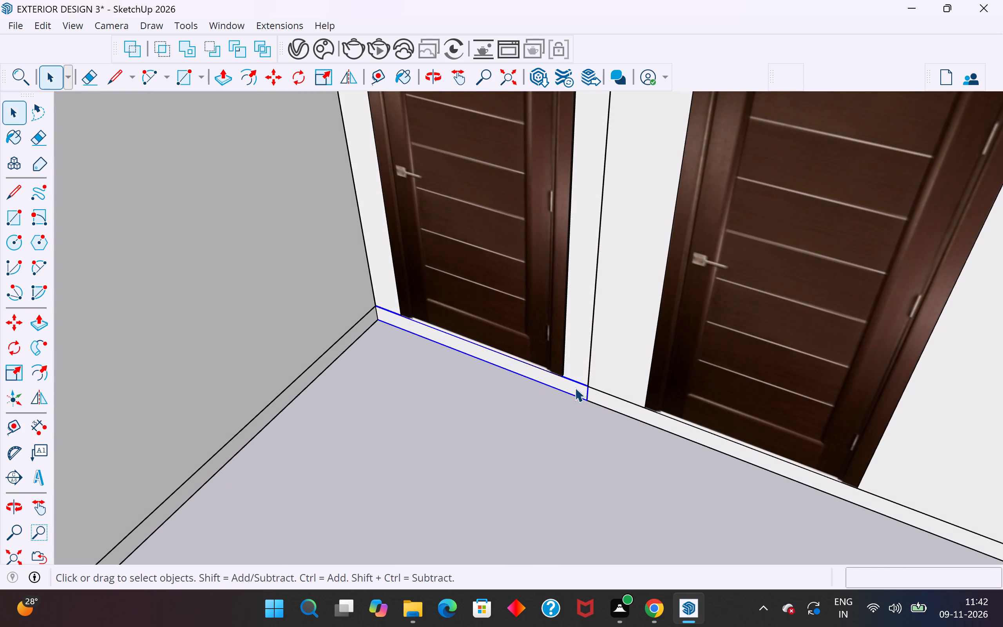
{"action": "left_click", "coordinate": [605, 377]}
{"action": "left_click", "coordinate": [598, 397]}
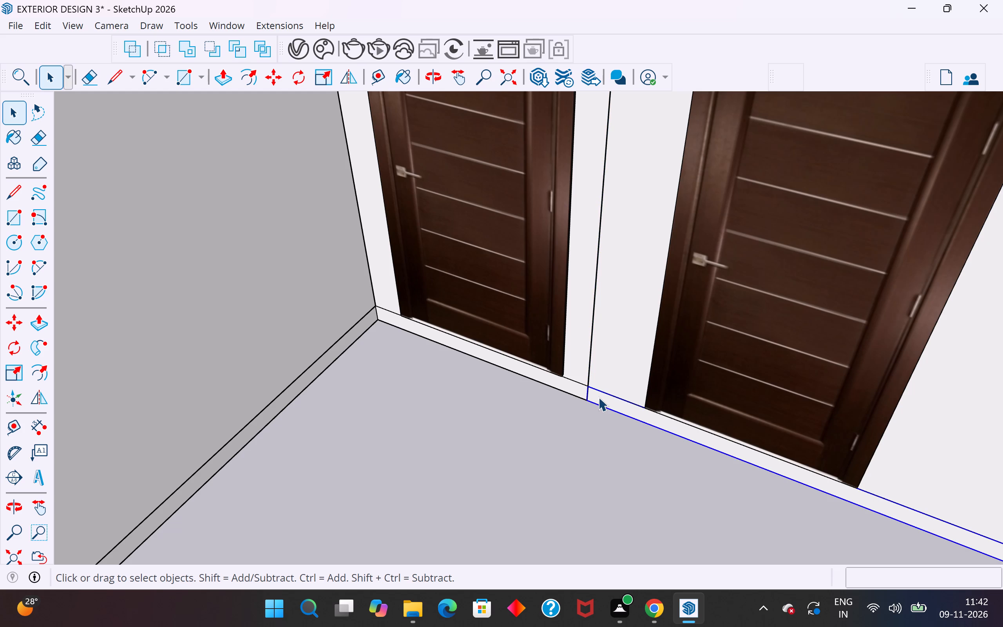
{"action": "scroll", "coordinate": [632, 382], "scroll_direction": "down", "scroll_amount": 11}
{"action": "middle_click_drag", "start_coordinate": [654, 397], "coordinate": [695, 408]}
{"action": "scroll", "coordinate": [666, 455], "scroll_direction": "down", "scroll_amount": 6}
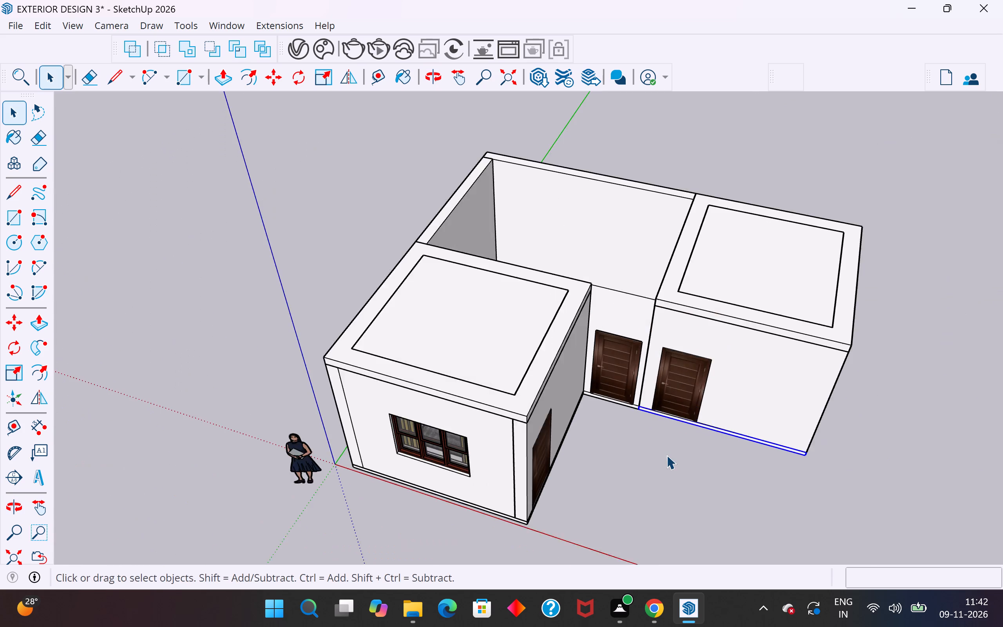
Move the rotated bedroom block, apart from its window wall, about 10 5/16" outward from the slab's edge beside the connecting door.
{"action": "scroll", "coordinate": [666, 455], "scroll_direction": "down", "scroll_amount": 2}
{"action": "middle_click_drag", "start_coordinate": [674, 456], "coordinate": [704, 463]}
{"action": "left_click_drag", "start_coordinate": [871, 212], "coordinate": [695, 413]}
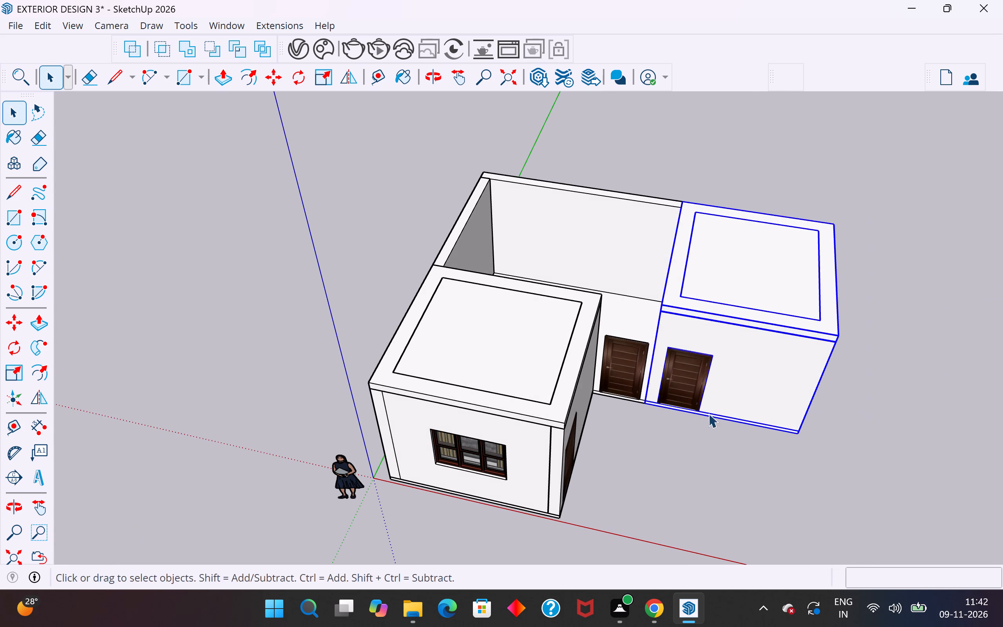
{"action": "middle_click_drag", "start_coordinate": [739, 434], "coordinate": [770, 368]}
{"action": "scroll", "coordinate": [630, 430], "scroll_direction": "up", "scroll_amount": 5}
{"action": "key", "text": "m"}
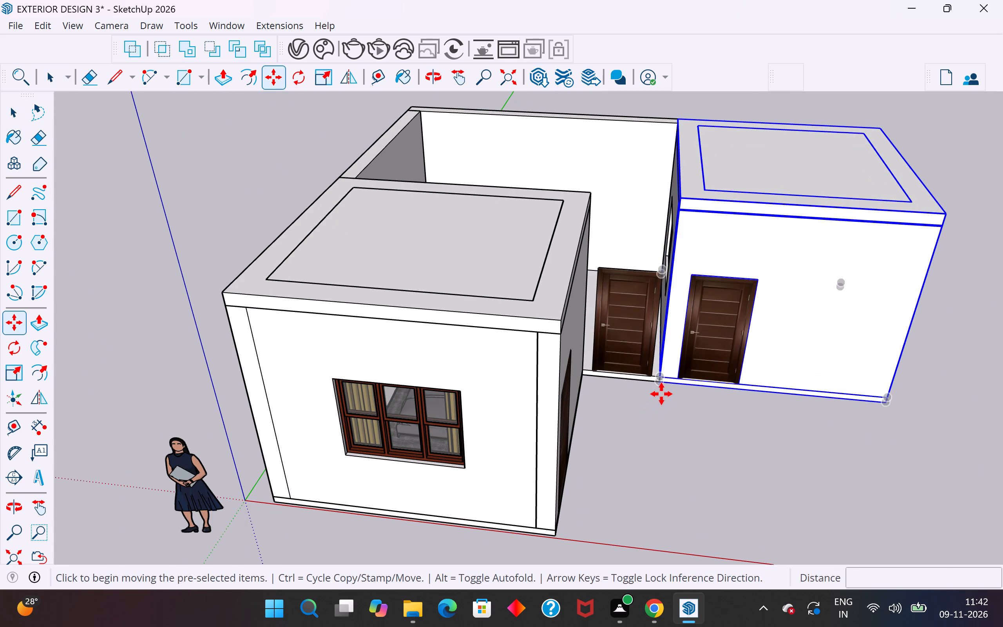
{"action": "scroll", "coordinate": [659, 397], "scroll_direction": "up", "scroll_amount": 11}
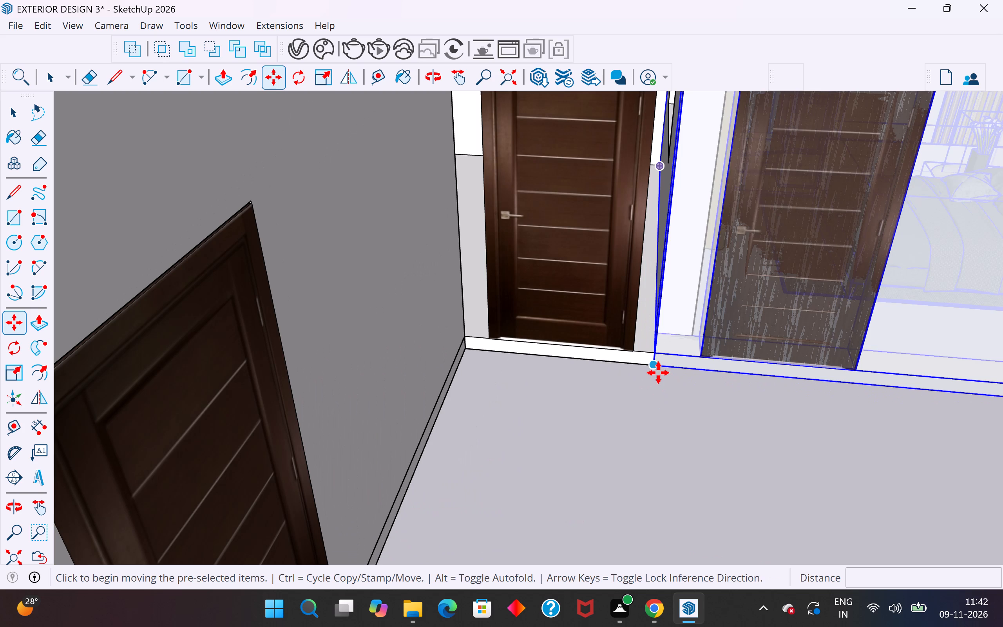
{"action": "left_click", "coordinate": [658, 373]}
{"action": "left_click", "coordinate": [653, 388]}
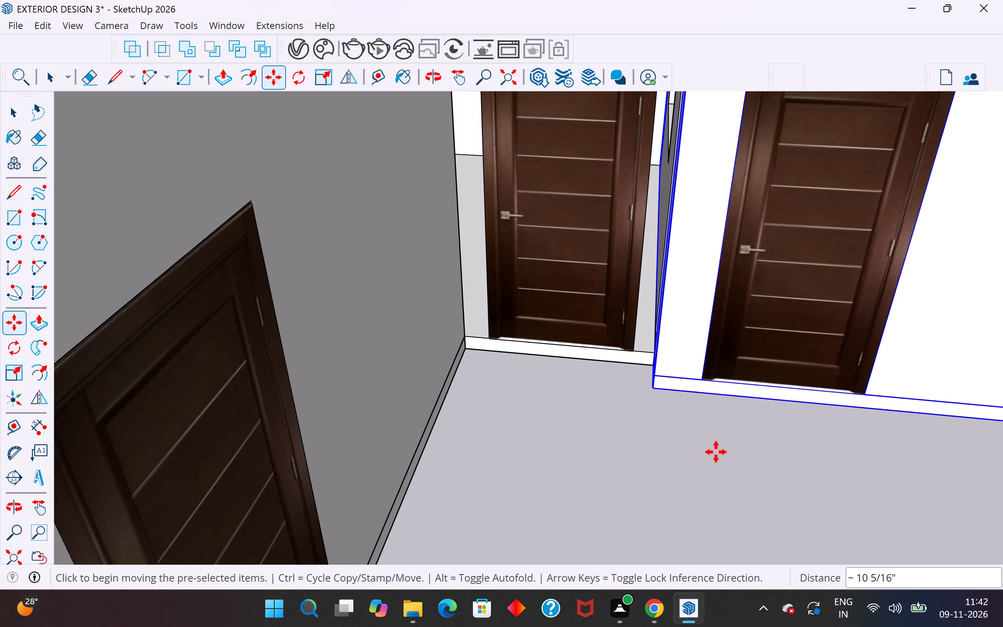
Draw two reference lines, about 6' 11" and 5' 9", from the unrotated bedroom roof's inner and outer corners across the rotated bedroom's roof.
{"action": "middle_click_drag", "start_coordinate": [716, 452], "coordinate": [797, 571]}
{"action": "scroll", "coordinate": [645, 414], "scroll_direction": "down", "scroll_amount": 4}
{"action": "middle_click_drag", "start_coordinate": [641, 415], "coordinate": [958, 534]}
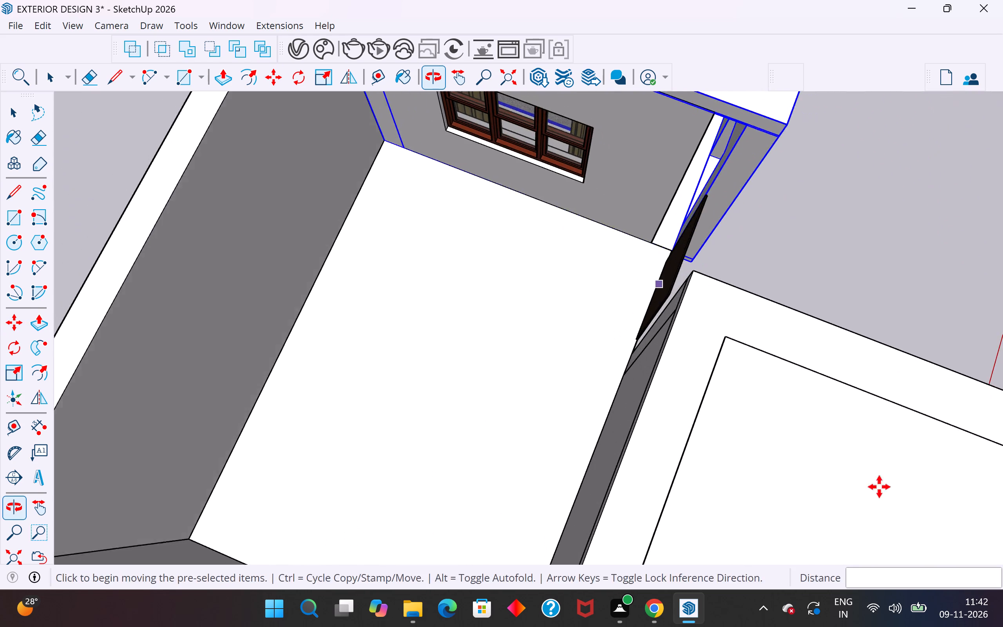
{"action": "middle_click_drag", "start_coordinate": [675, 429], "coordinate": [737, 379]}
{"action": "scroll", "coordinate": [494, 411], "scroll_direction": "down", "scroll_amount": 5}
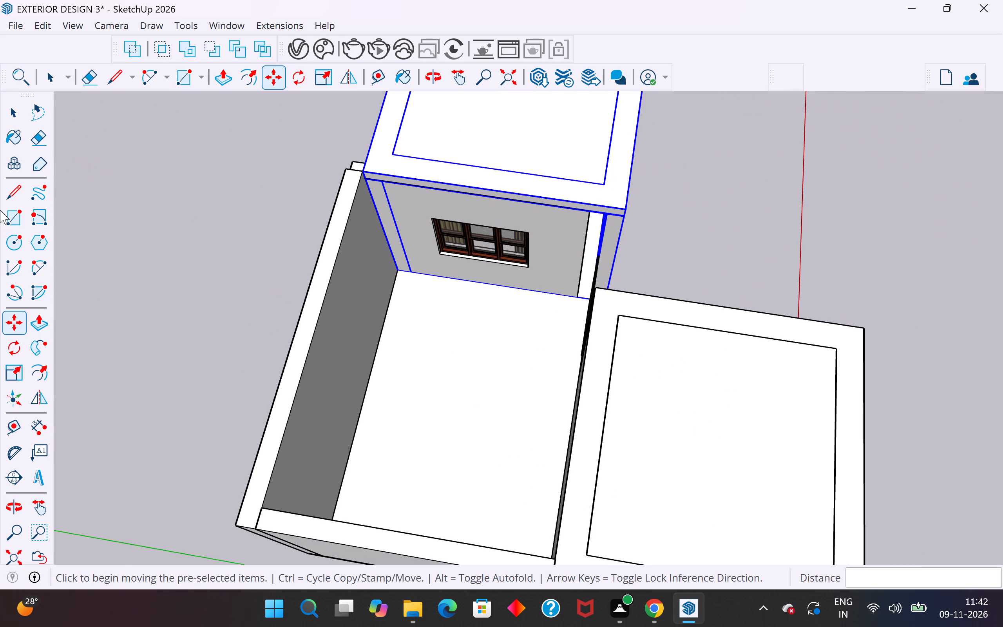
{"action": "left_click", "coordinate": [20, 195]}
{"action": "scroll", "coordinate": [594, 212], "scroll_direction": "up", "scroll_amount": 5}
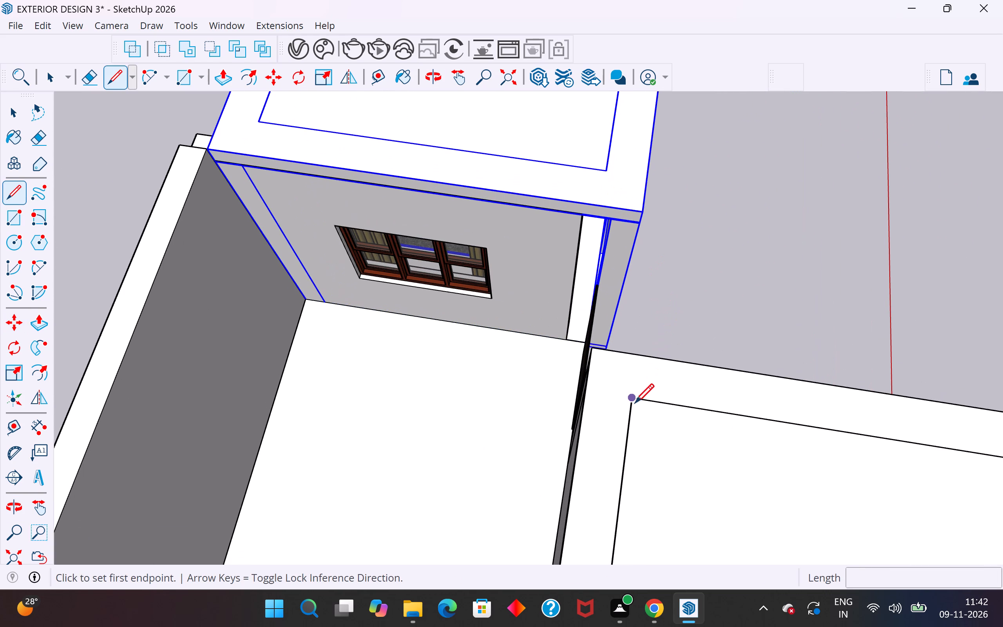
{"action": "left_click", "coordinate": [630, 403]}
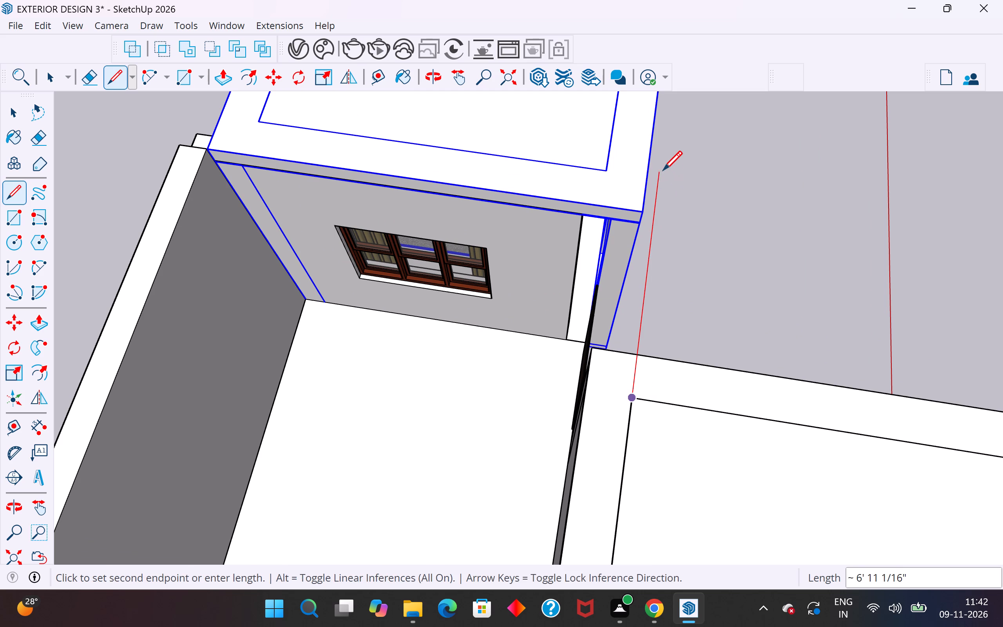
{"action": "left_click", "coordinate": [663, 172]}
{"action": "key", "text": "Escape"}
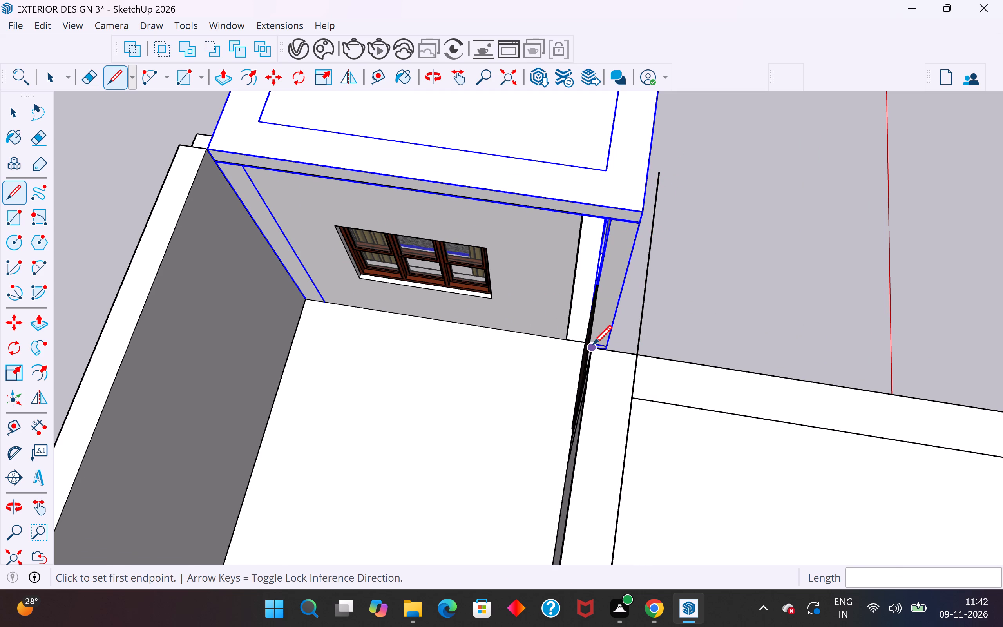
{"action": "left_click", "coordinate": [593, 346]}
{"action": "left_click", "coordinate": [614, 174]}
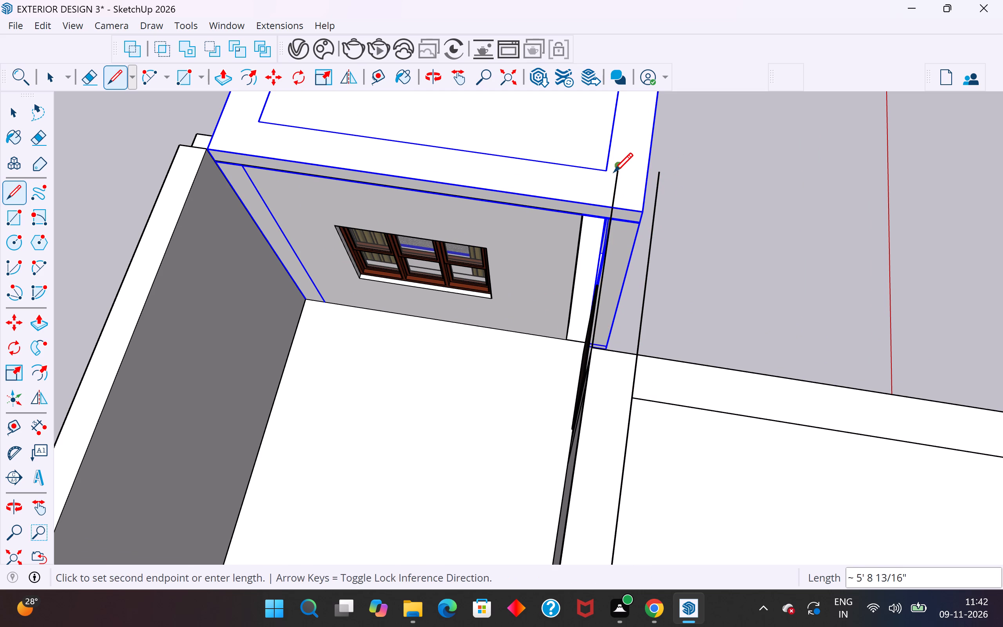
{"action": "key", "text": "Escape"}
{"action": "left_click", "coordinate": [25, 116]}
{"action": "left_click", "coordinate": [81, 121]}
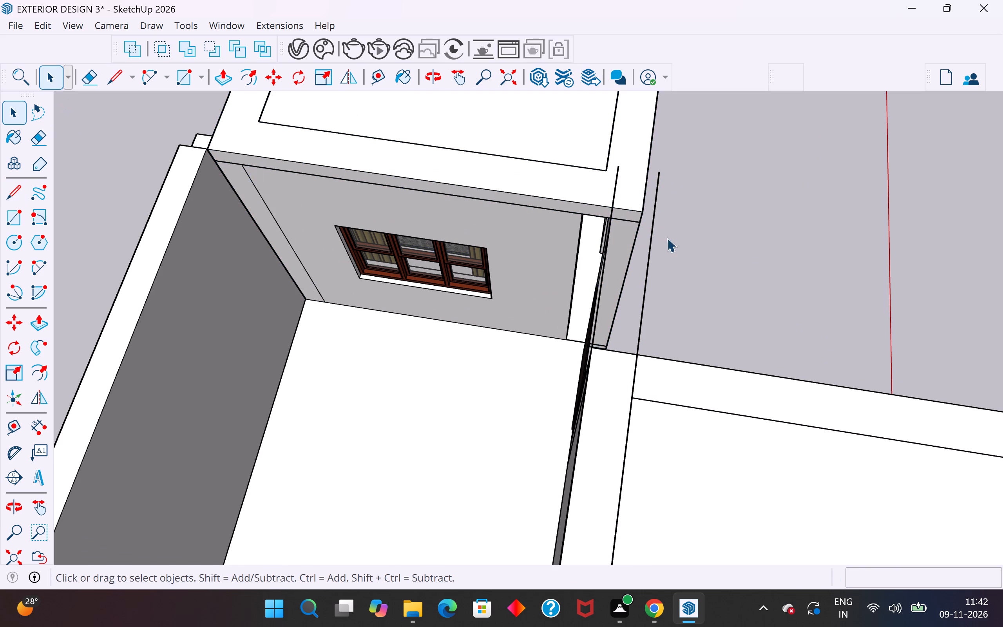
Move the rotated bedroom's roof slab and window wall together about 3 15/16" outward, starting from the roof's corner near the connecting door.
{"action": "middle_click_drag", "start_coordinate": [750, 246], "coordinate": [542, 97]}
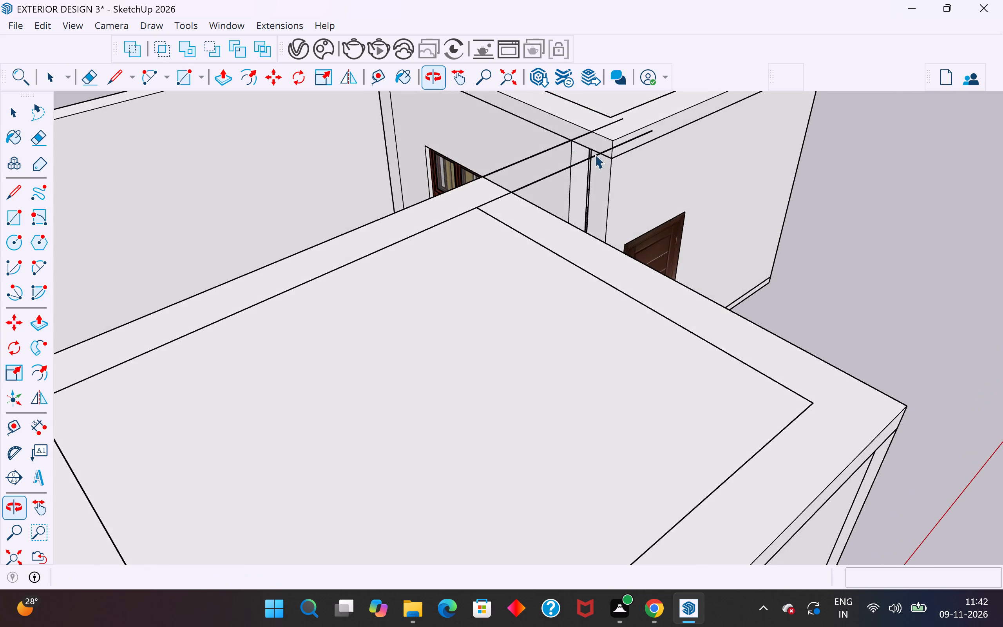
{"action": "middle_click_drag", "start_coordinate": [631, 179], "coordinate": [733, 244]}
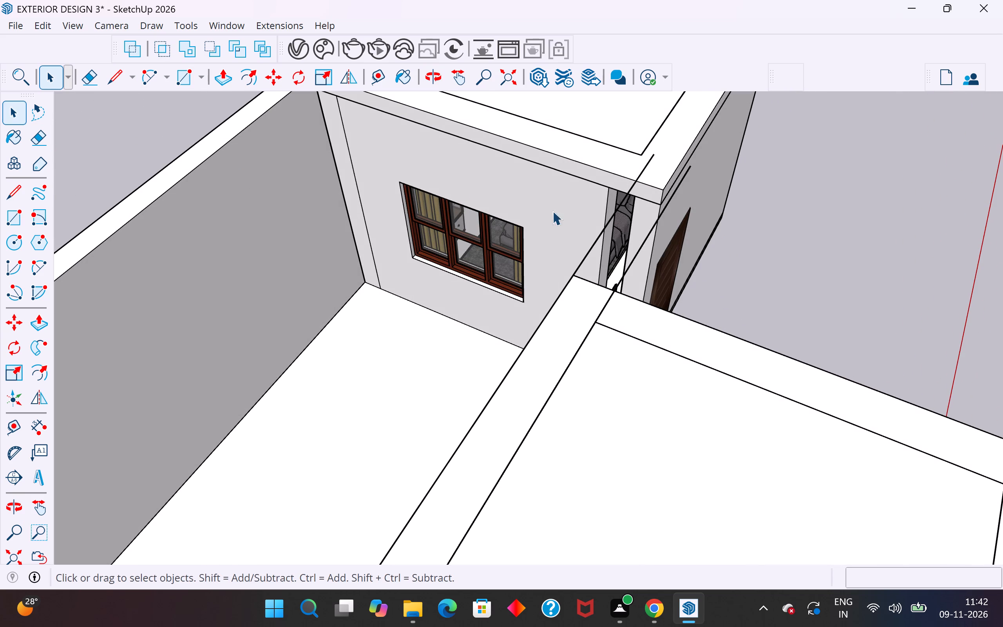
{"action": "left_click", "coordinate": [659, 164]}
{"action": "middle_click_drag", "start_coordinate": [757, 219], "coordinate": [727, 298]}
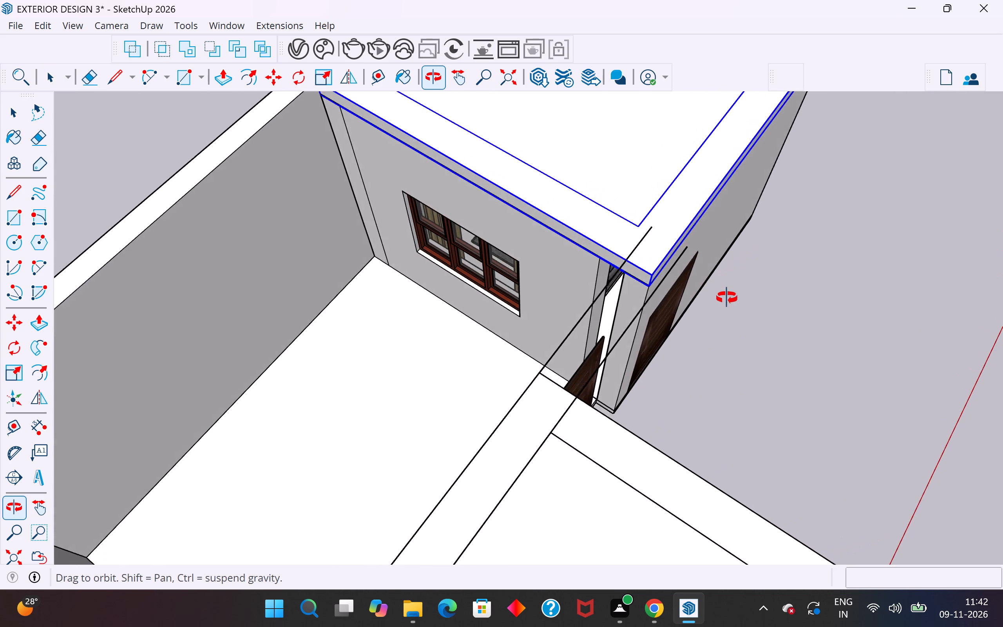
{"action": "middle_click_drag", "start_coordinate": [727, 298], "coordinate": [731, 304]}
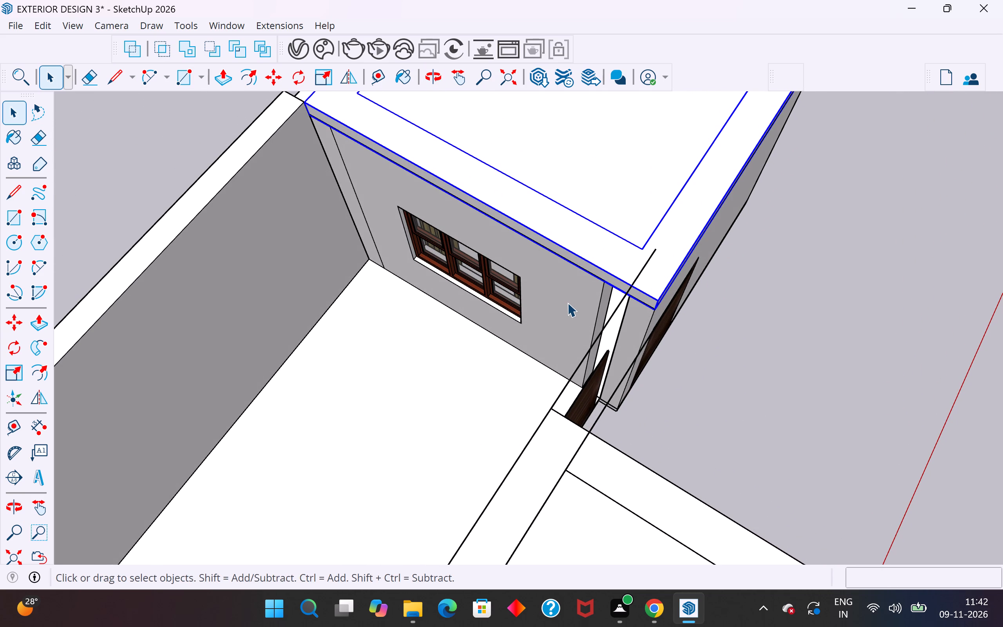
{"action": "left_click", "coordinate": [567, 303], "text": "shift"}
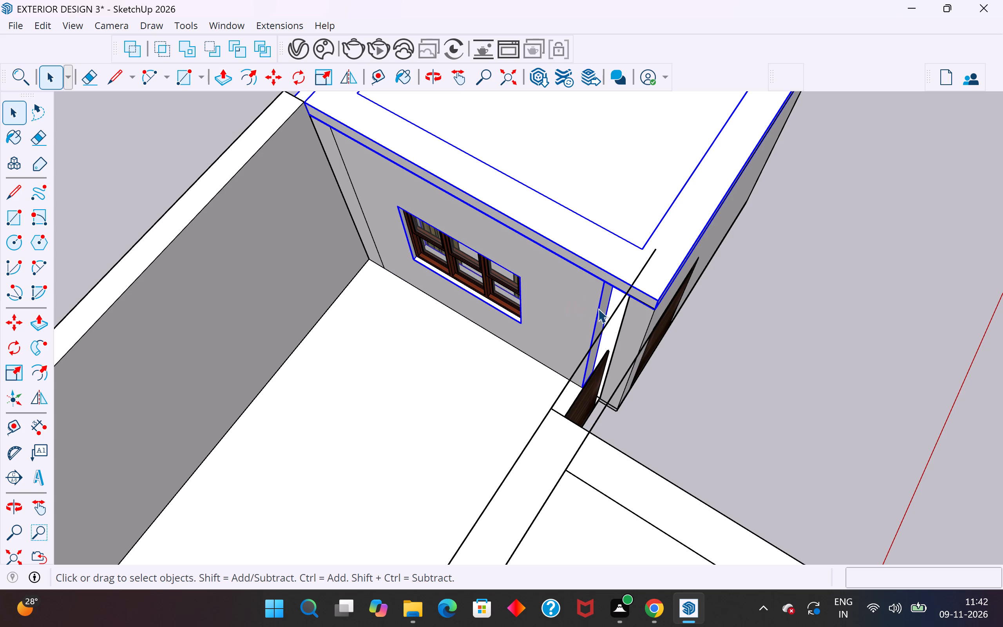
{"action": "key", "text": "m"}
{"action": "middle_click_drag", "start_coordinate": [714, 327], "coordinate": [592, 217]}
{"action": "scroll", "coordinate": [714, 327], "scroll_direction": "up", "scroll_amount": 1}
{"action": "scroll", "coordinate": [594, 182], "scroll_direction": "up", "scroll_amount": 4}
{"action": "left_click", "coordinate": [598, 190]}
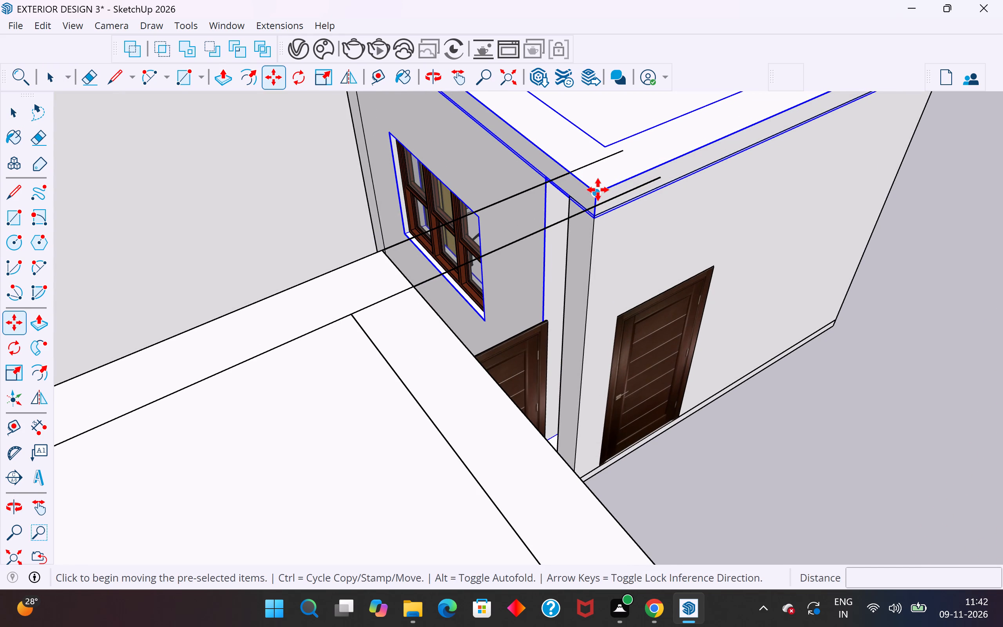
{"action": "left_click", "coordinate": [606, 204]}
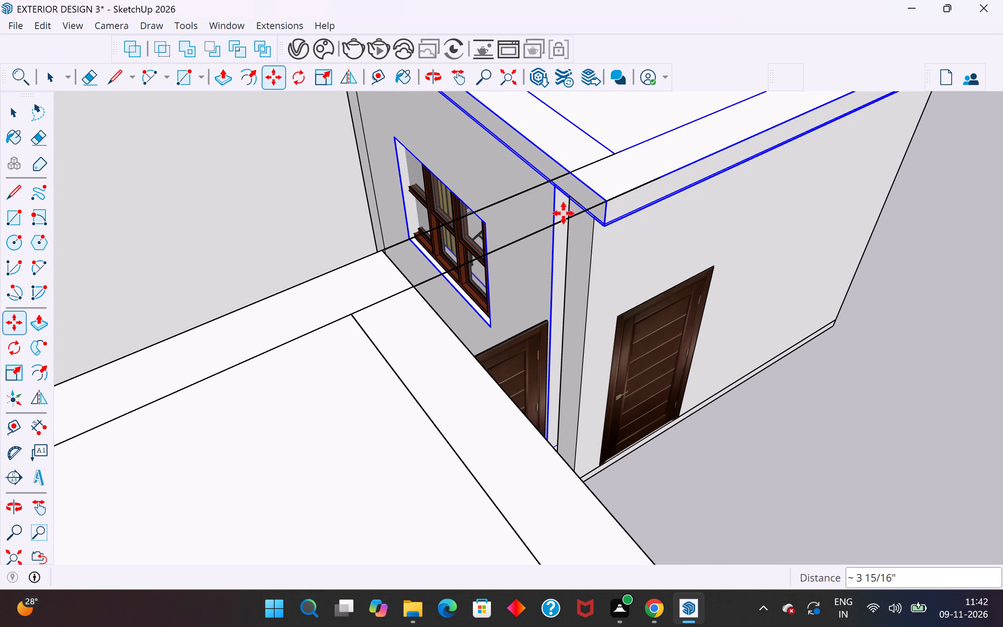
{"action": "left_click", "coordinate": [22, 116]}
{"action": "left_click", "coordinate": [813, 451]}
Move the rotated bedroom's door-side wall and its door about 3 15/16", bringing the wall's top corner to the roof's lower corner.
{"action": "scroll", "coordinate": [611, 350], "scroll_direction": "up", "scroll_amount": 4}
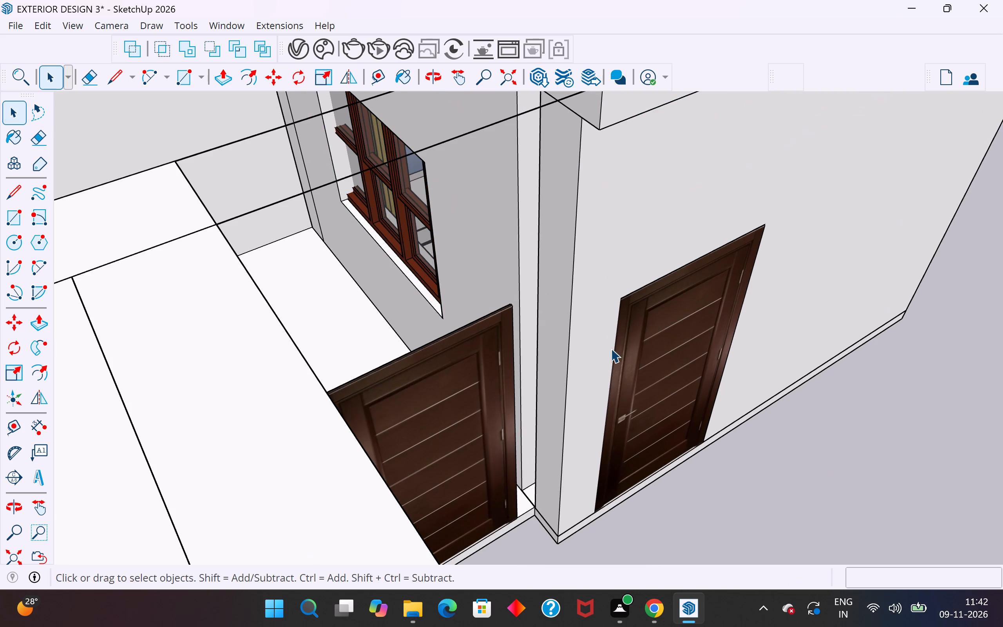
{"action": "left_click", "coordinate": [588, 320]}
{"action": "left_click", "coordinate": [652, 357], "text": "shift"}
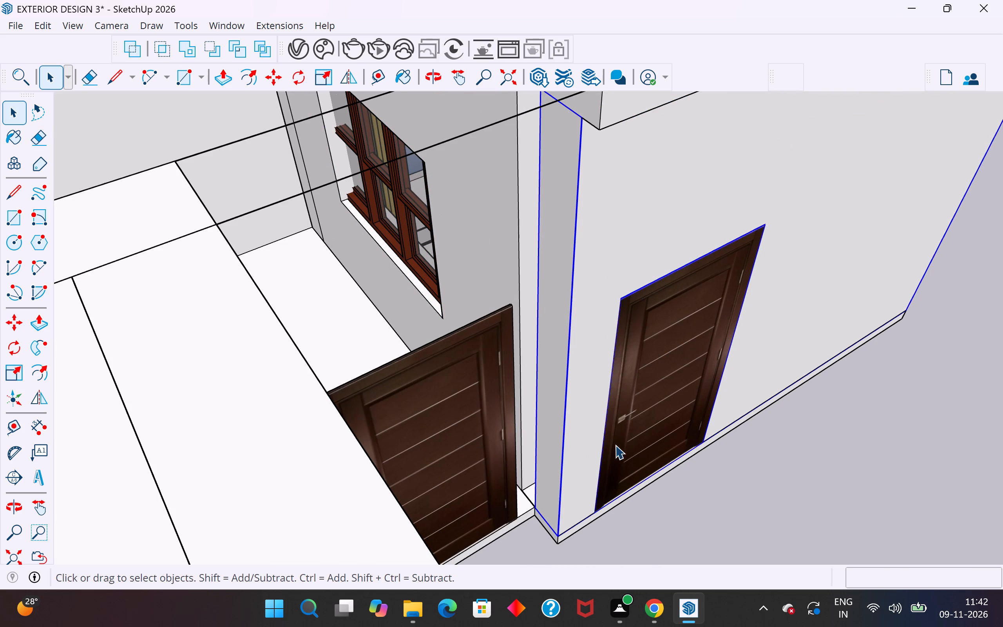
{"action": "middle_click_drag", "start_coordinate": [616, 448], "coordinate": [699, 487]}
{"action": "middle_click_drag", "start_coordinate": [675, 290], "coordinate": [642, 232]}
{"action": "scroll", "coordinate": [542, 517], "scroll_direction": "down", "scroll_amount": 6}
{"action": "middle_click_drag", "start_coordinate": [705, 386], "coordinate": [625, 332]}
{"action": "middle_click_drag", "start_coordinate": [501, 238], "coordinate": [512, 252]}
{"action": "scroll", "coordinate": [541, 151], "scroll_direction": "up", "scroll_amount": 3}
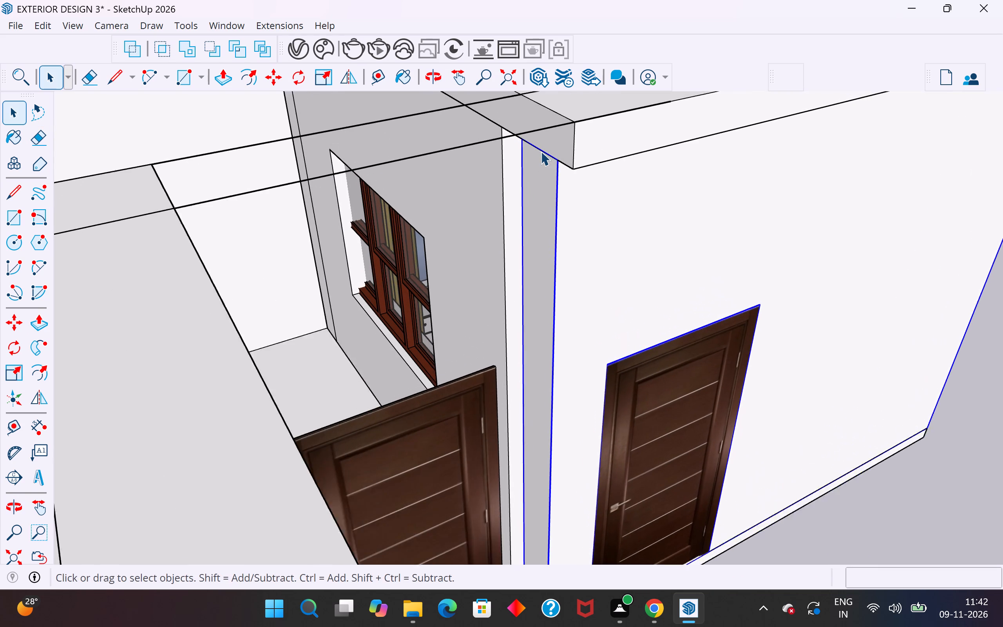
{"action": "scroll", "coordinate": [541, 151], "scroll_direction": "up", "scroll_amount": 1}
{"action": "key", "text": "m"}
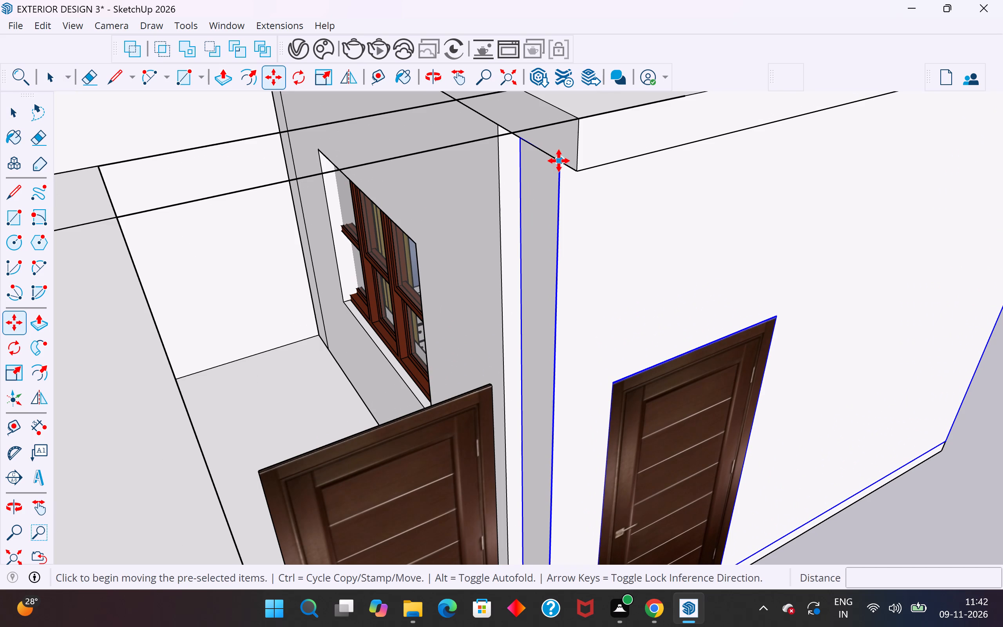
{"action": "left_click", "coordinate": [559, 161]}
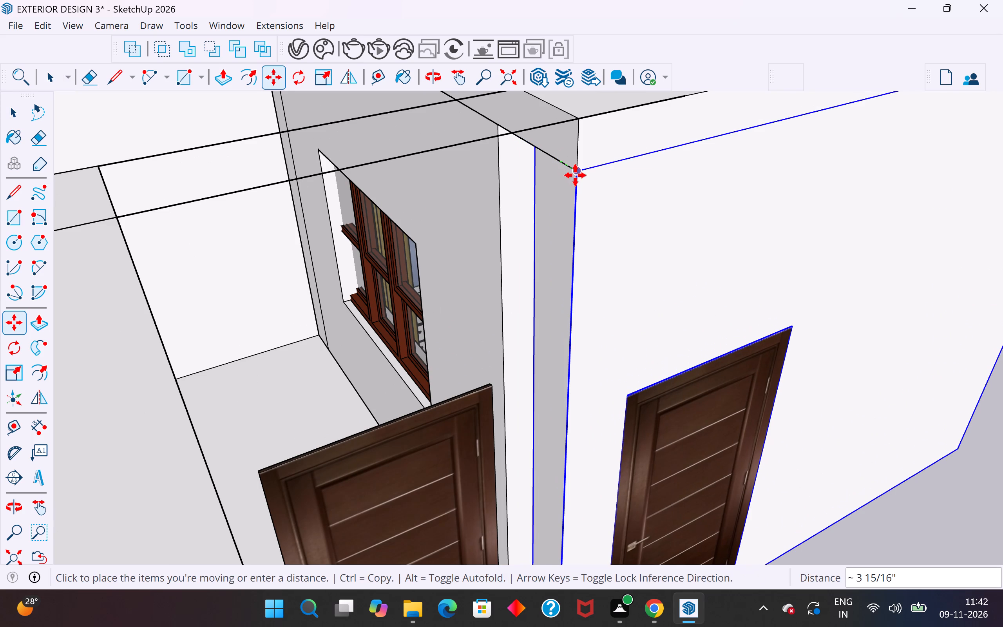
{"action": "left_click", "coordinate": [575, 175]}
{"action": "scroll", "coordinate": [544, 270], "scroll_direction": "down", "scroll_amount": 5}
{"action": "left_click", "coordinate": [20, 108]}
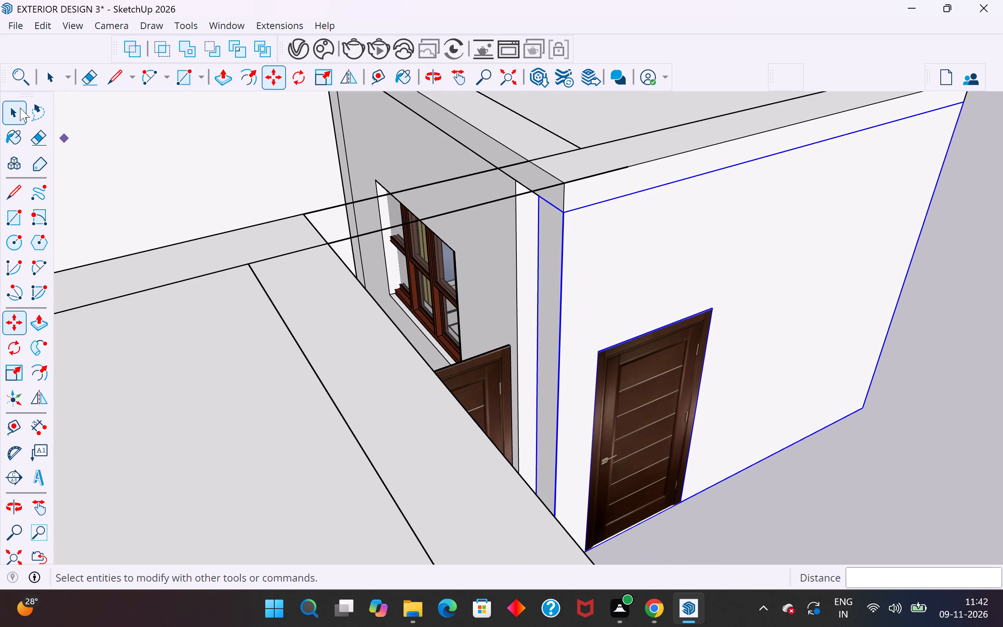
{"action": "left_click", "coordinate": [837, 466]}
Move the rotated bedroom's window wall about 10 5/16" along the roof's lower edge so its end meets the door-side wall.
{"action": "middle_click_drag", "start_coordinate": [837, 466], "coordinate": [877, 490]}
{"action": "left_click", "coordinate": [518, 371]}
{"action": "middle_click_drag", "start_coordinate": [521, 371], "coordinate": [532, 371]}
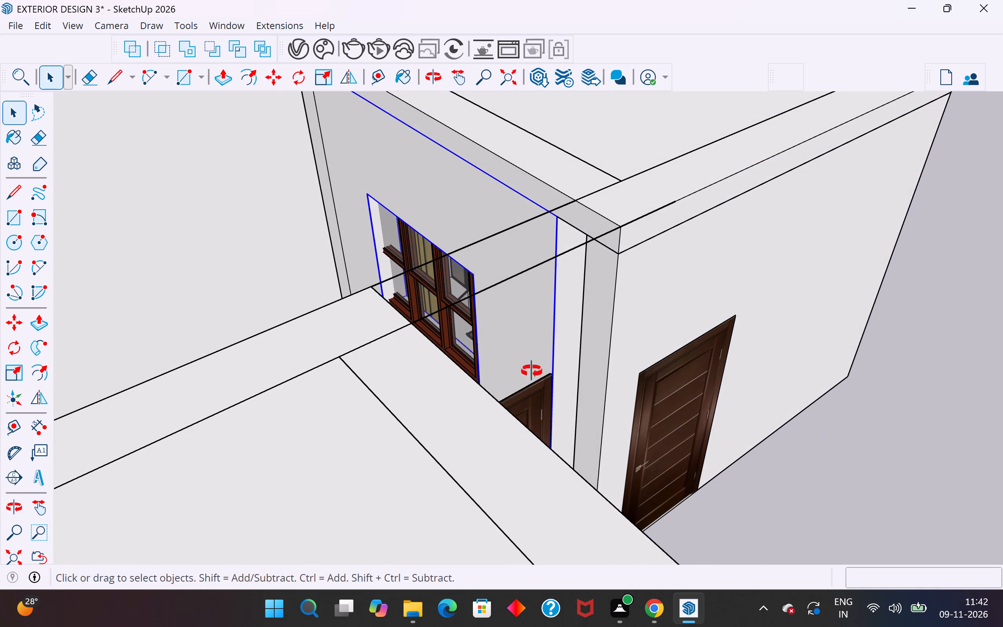
{"action": "middle_click_drag", "start_coordinate": [532, 371], "coordinate": [828, 340]}
{"action": "scroll", "coordinate": [742, 396], "scroll_direction": "up", "scroll_amount": 4}
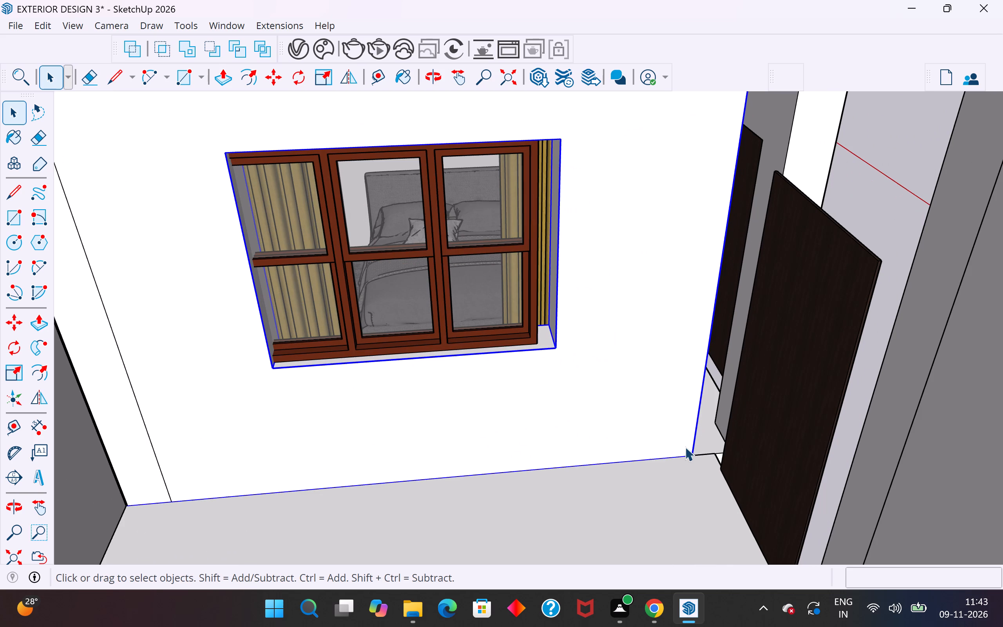
{"action": "key", "text": "m"}
{"action": "left_click", "coordinate": [695, 456]}
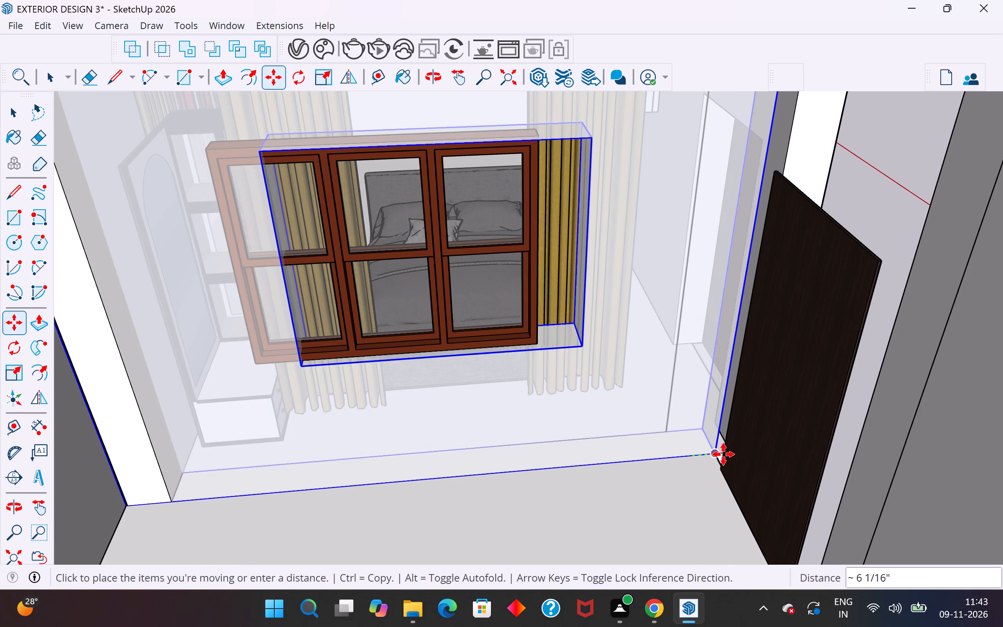
{"action": "middle_click_drag", "start_coordinate": [729, 452], "coordinate": [699, 508]}
{"action": "key", "text": "Escape"}
{"action": "scroll", "coordinate": [677, 514], "scroll_direction": "down", "scroll_amount": 4}
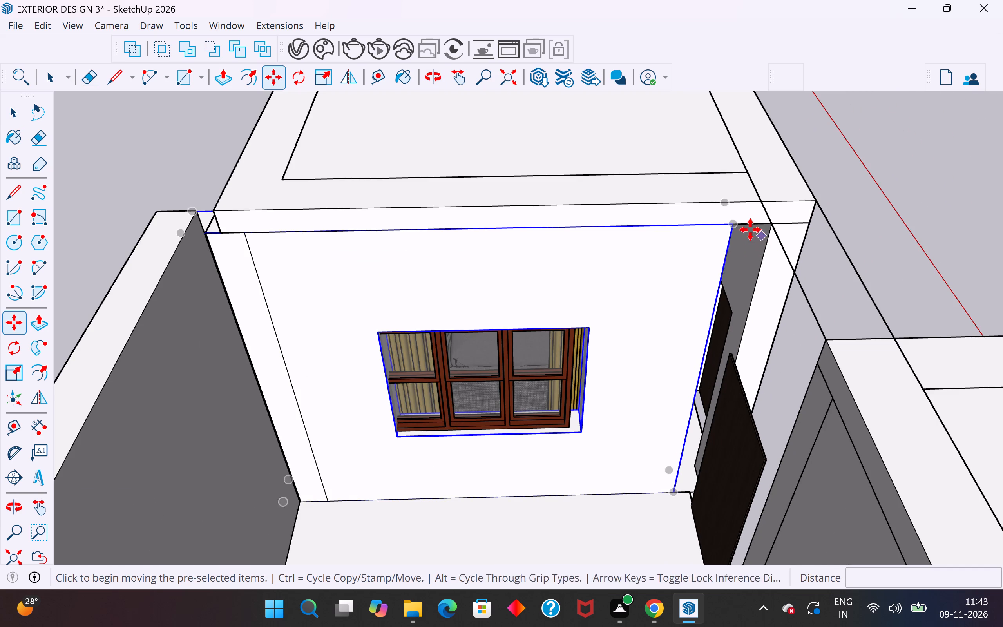
{"action": "left_click", "coordinate": [738, 228]}
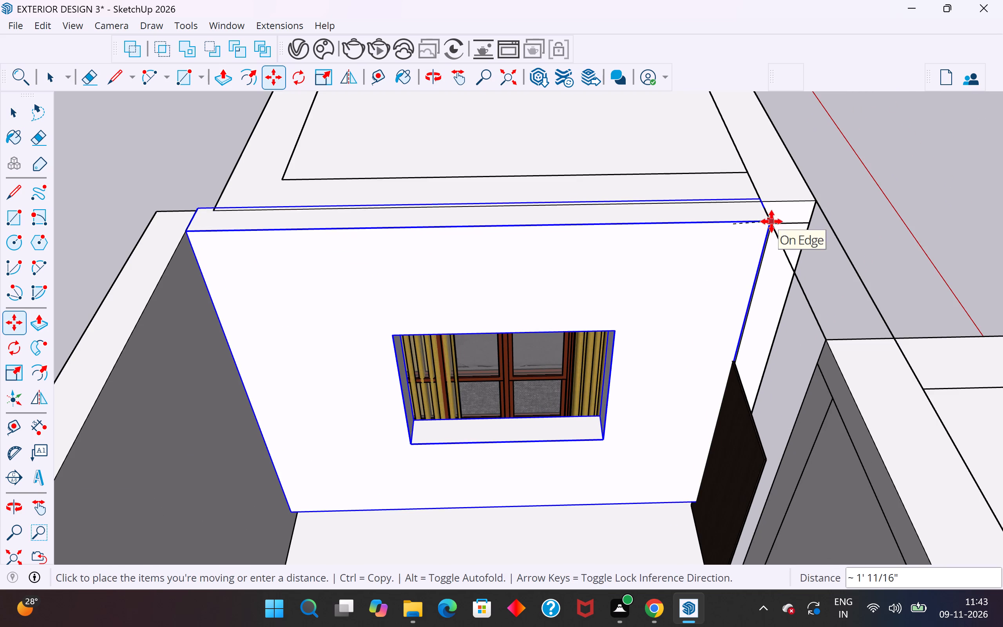
{"action": "scroll", "coordinate": [772, 230], "scroll_direction": "up", "scroll_amount": 8}
{"action": "middle_click_drag", "start_coordinate": [772, 230], "coordinate": [697, 237]}
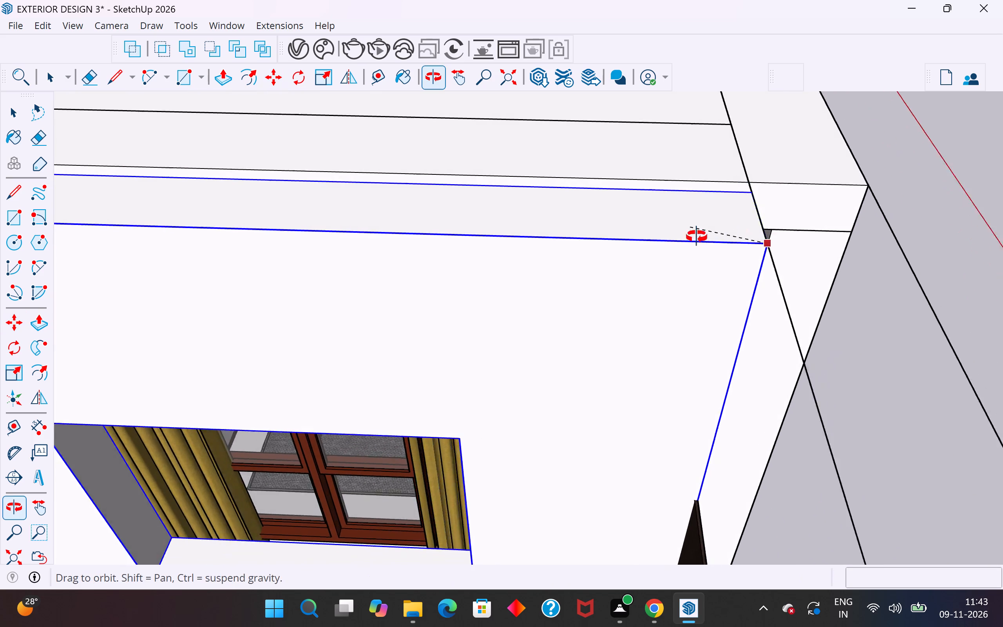
{"action": "middle_click_drag", "start_coordinate": [697, 237], "coordinate": [602, 245]}
{"action": "left_click", "coordinate": [736, 315]}
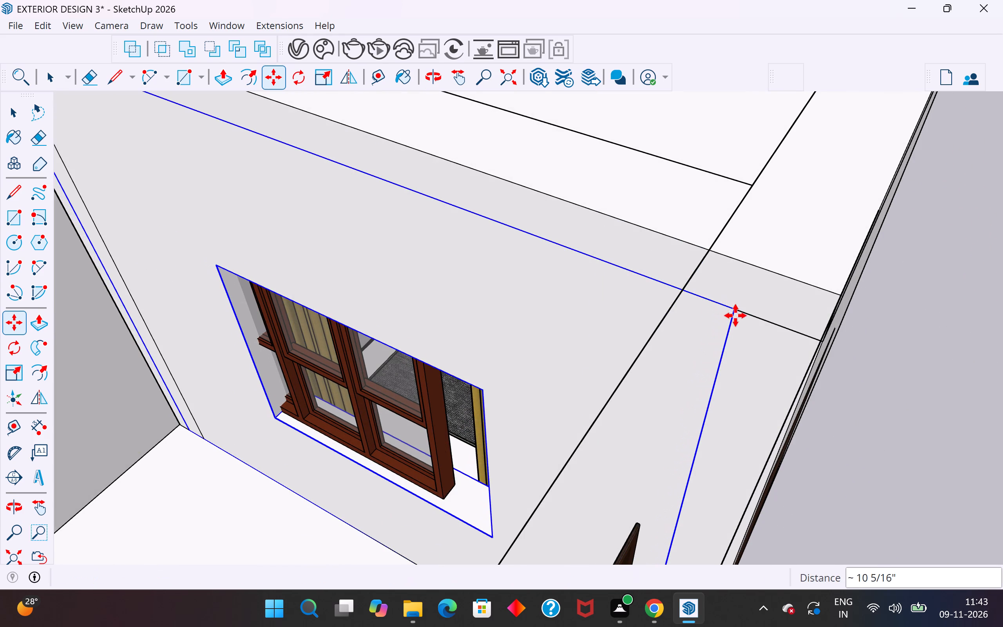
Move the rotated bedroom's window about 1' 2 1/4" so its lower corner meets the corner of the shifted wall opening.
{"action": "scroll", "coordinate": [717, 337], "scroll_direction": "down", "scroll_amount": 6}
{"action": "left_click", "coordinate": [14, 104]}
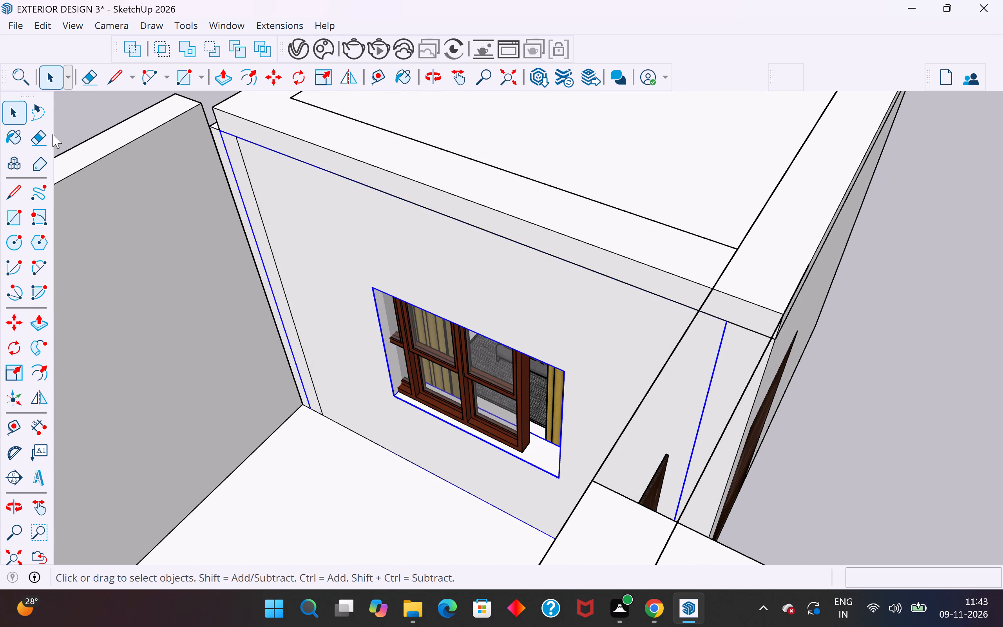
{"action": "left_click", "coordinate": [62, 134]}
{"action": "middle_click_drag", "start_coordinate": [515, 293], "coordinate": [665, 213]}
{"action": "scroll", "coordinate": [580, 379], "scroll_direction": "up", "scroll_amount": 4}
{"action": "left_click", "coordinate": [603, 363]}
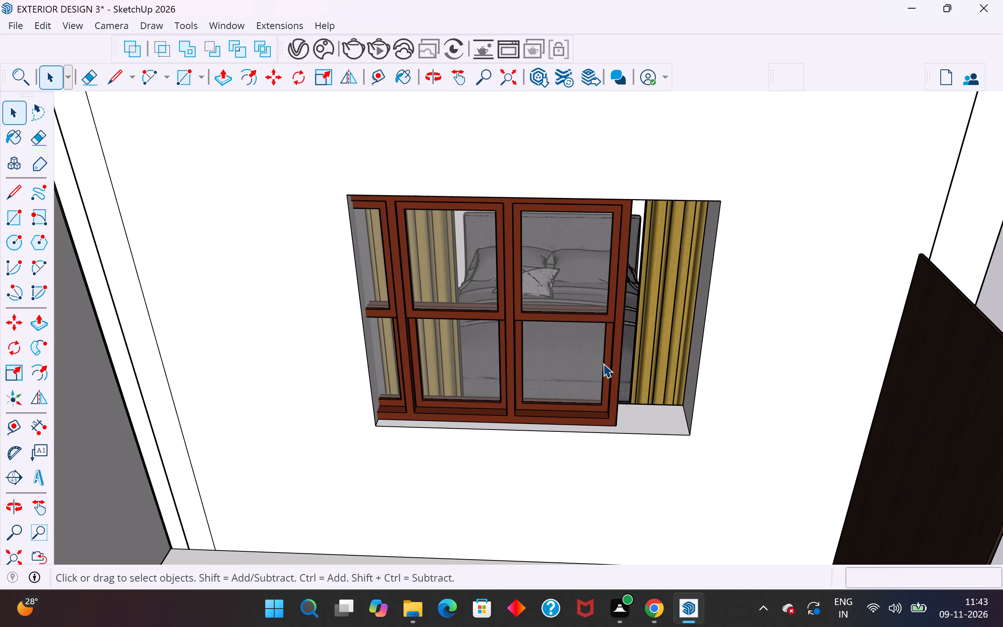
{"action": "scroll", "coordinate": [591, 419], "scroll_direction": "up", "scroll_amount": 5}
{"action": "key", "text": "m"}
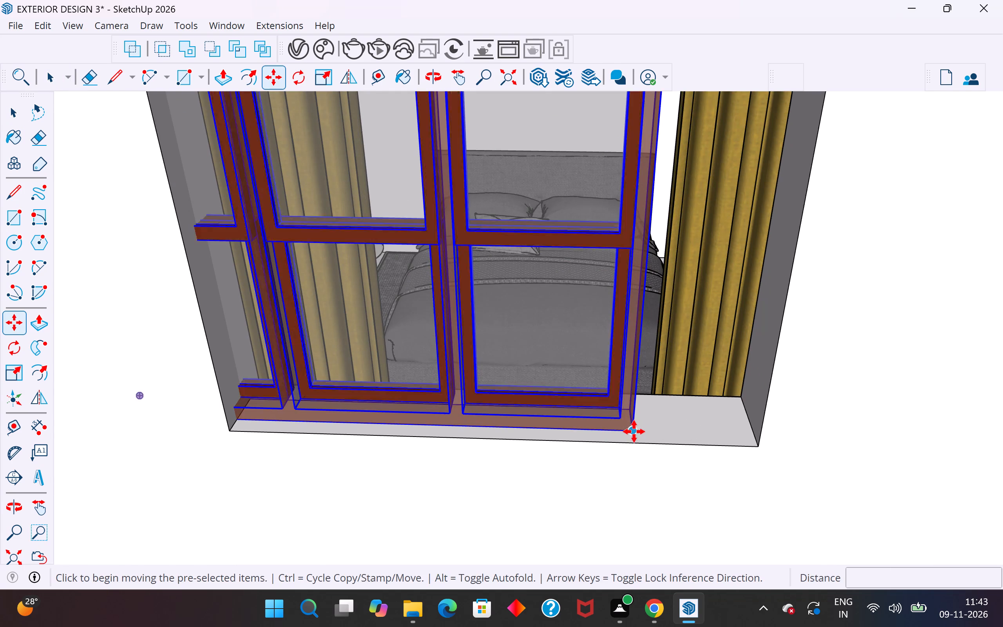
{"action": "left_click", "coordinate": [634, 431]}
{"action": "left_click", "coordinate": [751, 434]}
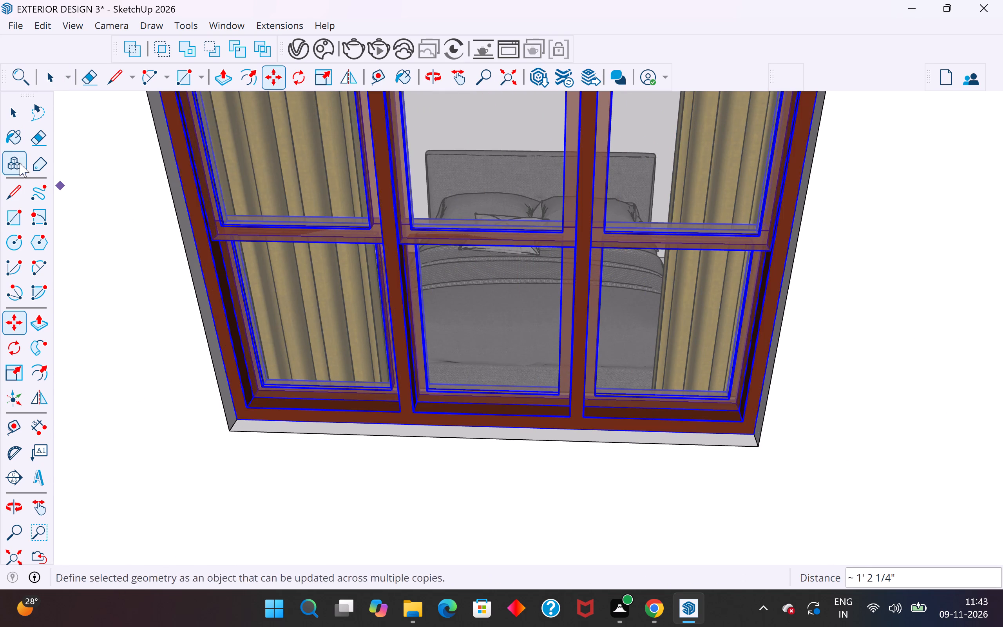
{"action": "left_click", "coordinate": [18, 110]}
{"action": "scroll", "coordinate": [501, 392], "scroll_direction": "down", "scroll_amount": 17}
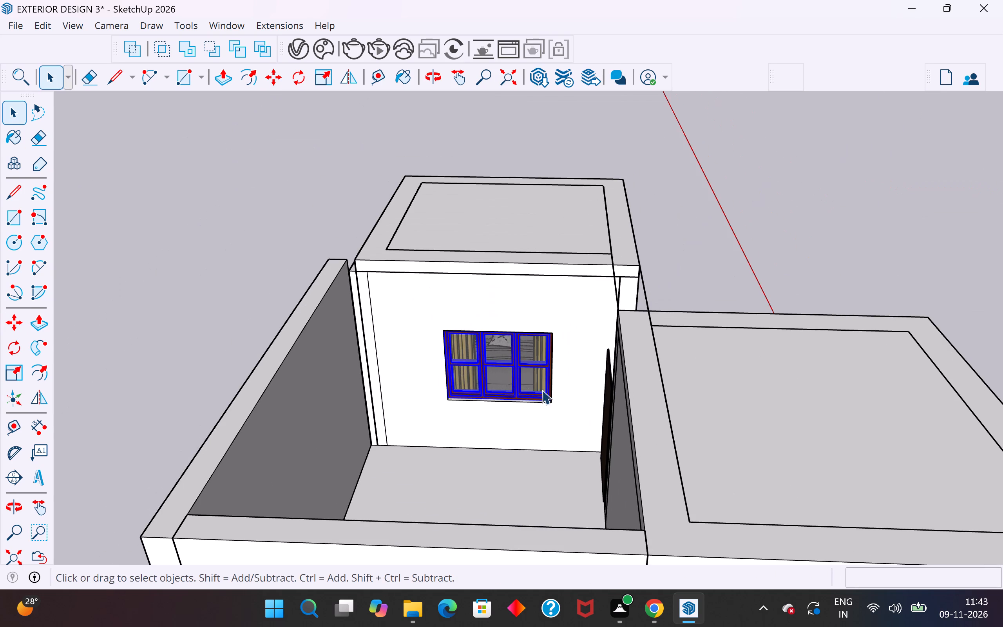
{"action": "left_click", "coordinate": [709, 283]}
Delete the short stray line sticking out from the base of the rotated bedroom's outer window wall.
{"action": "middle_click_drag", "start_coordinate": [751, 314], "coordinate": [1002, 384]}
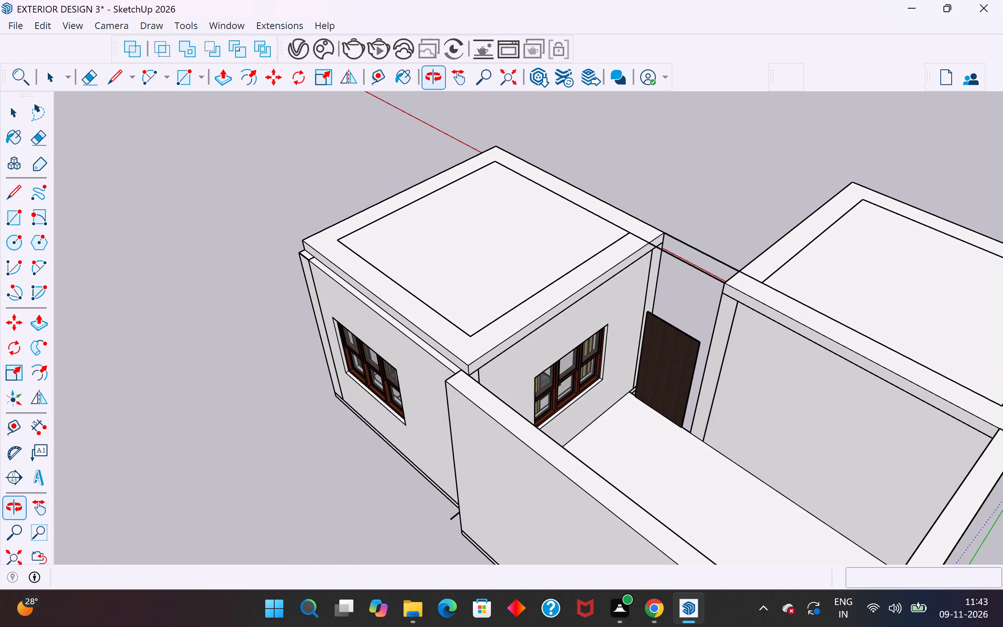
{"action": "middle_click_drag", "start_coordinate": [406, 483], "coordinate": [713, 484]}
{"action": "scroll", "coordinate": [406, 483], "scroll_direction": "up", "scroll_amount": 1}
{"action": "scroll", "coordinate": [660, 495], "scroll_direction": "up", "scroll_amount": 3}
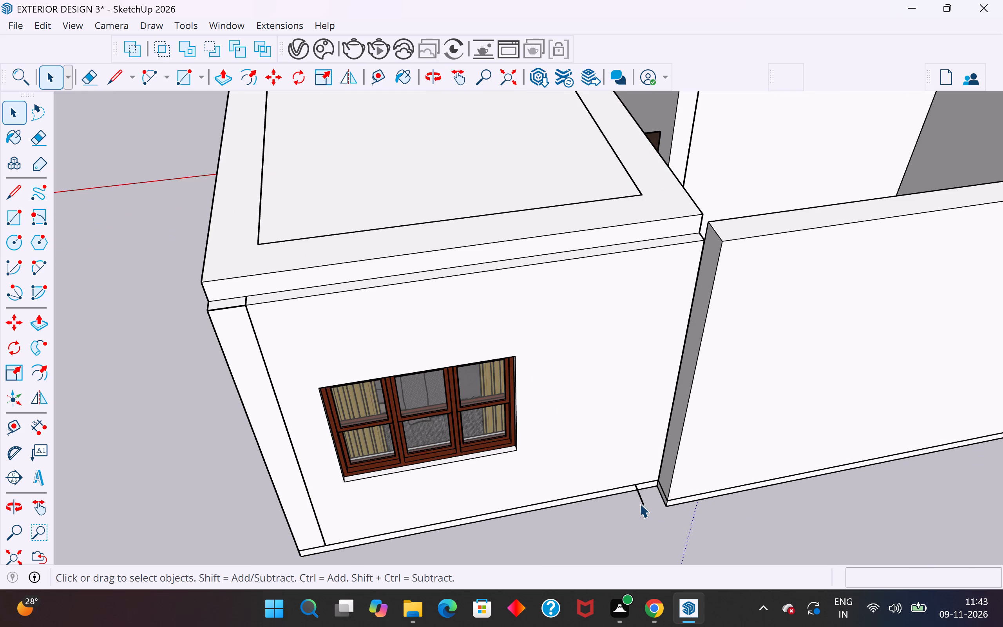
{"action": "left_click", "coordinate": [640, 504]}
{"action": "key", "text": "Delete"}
Inspect from above and below how the rotated bedroom's floor slab lines up with its shifted door-side wall and the adjoining floor.
{"action": "scroll", "coordinate": [614, 510], "scroll_direction": "down", "scroll_amount": 3}
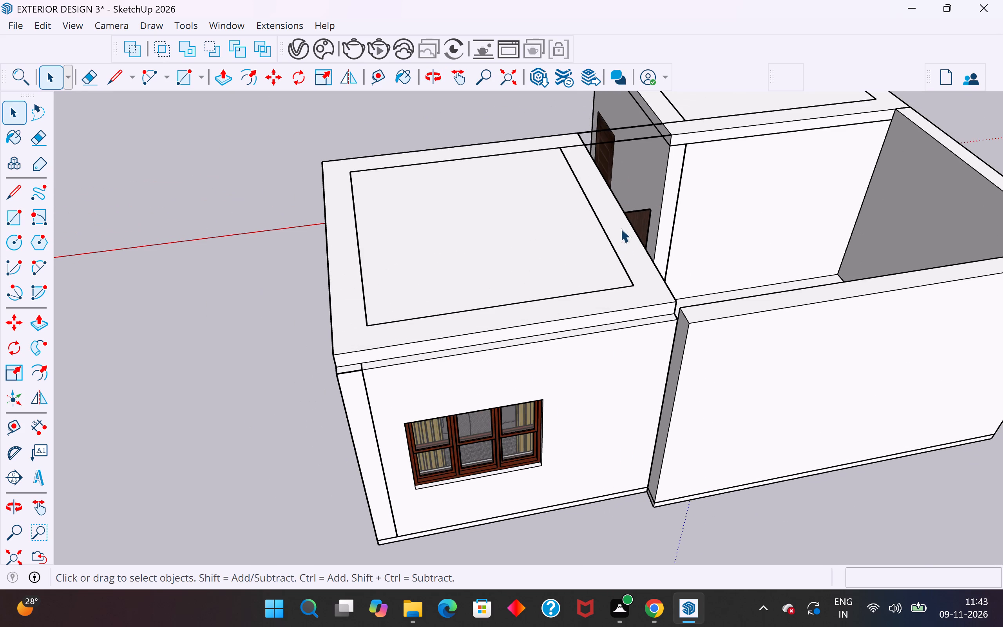
{"action": "middle_click_drag", "start_coordinate": [623, 243], "coordinate": [160, 339]}
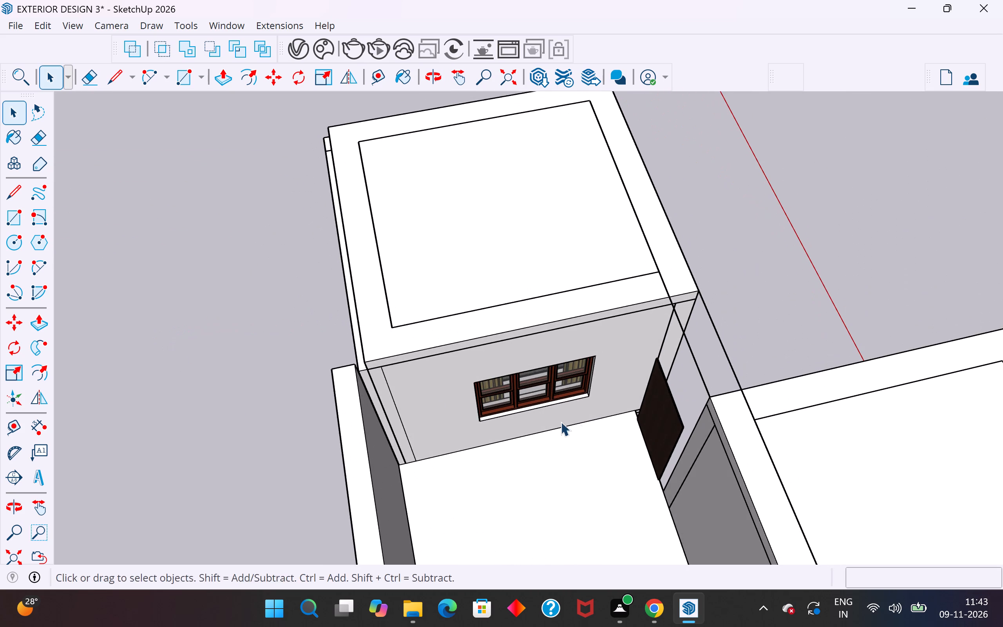
{"action": "middle_click_drag", "start_coordinate": [580, 425], "coordinate": [320, 409]}
{"action": "middle_click_drag", "start_coordinate": [582, 436], "coordinate": [302, 410]}
{"action": "middle_click_drag", "start_coordinate": [378, 449], "coordinate": [457, 322]}
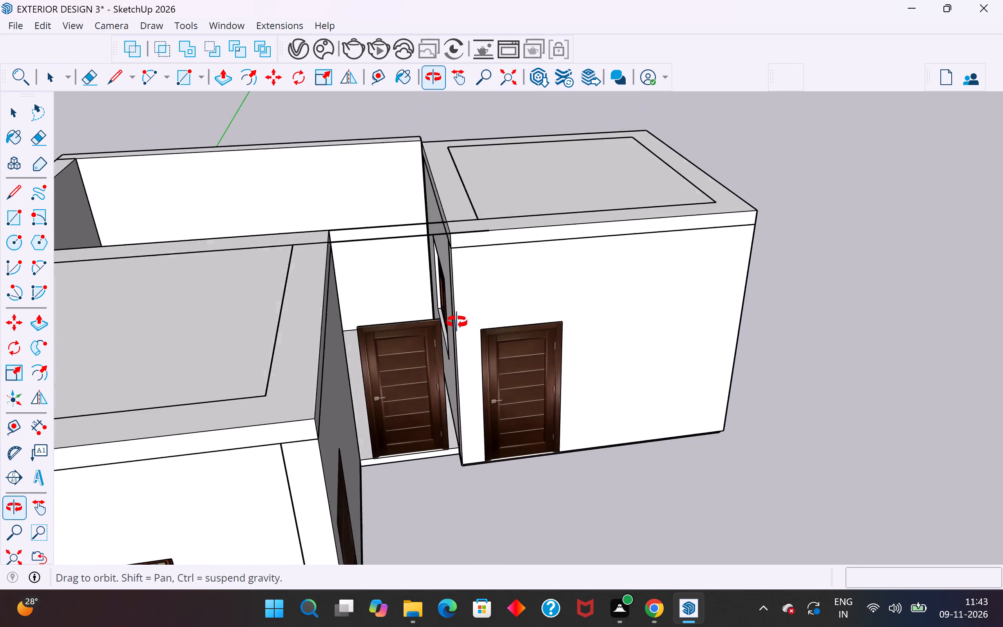
{"action": "middle_click_drag", "start_coordinate": [457, 322], "coordinate": [458, 322]}
{"action": "scroll", "coordinate": [461, 423], "scroll_direction": "up", "scroll_amount": 4}
{"action": "scroll", "coordinate": [489, 483], "scroll_direction": "up", "scroll_amount": 4}
{"action": "middle_click_drag", "start_coordinate": [489, 483], "coordinate": [429, 177]}
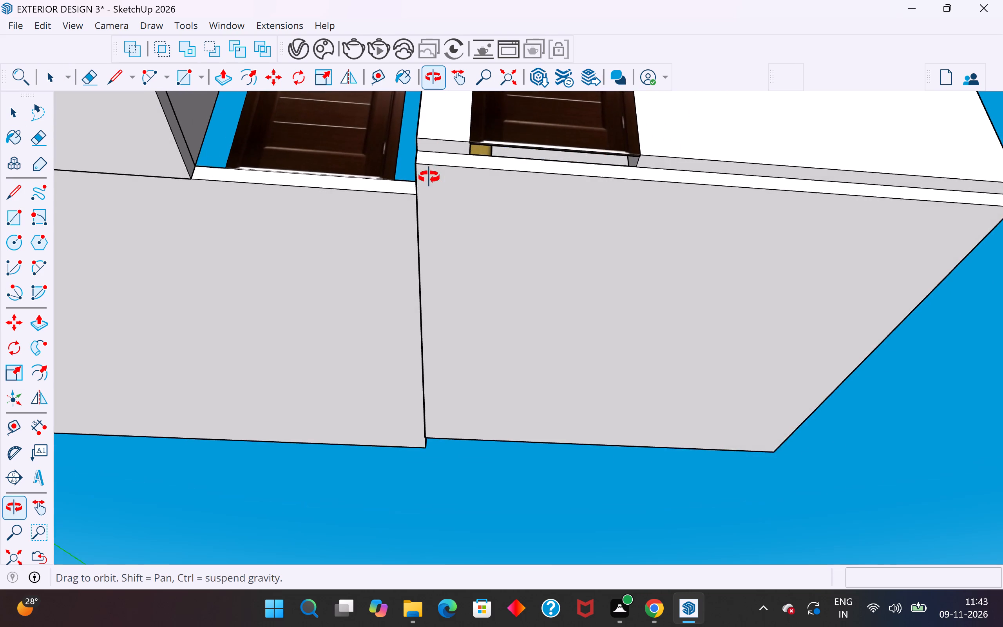
{"action": "middle_click_drag", "start_coordinate": [429, 177], "coordinate": [250, 281]}
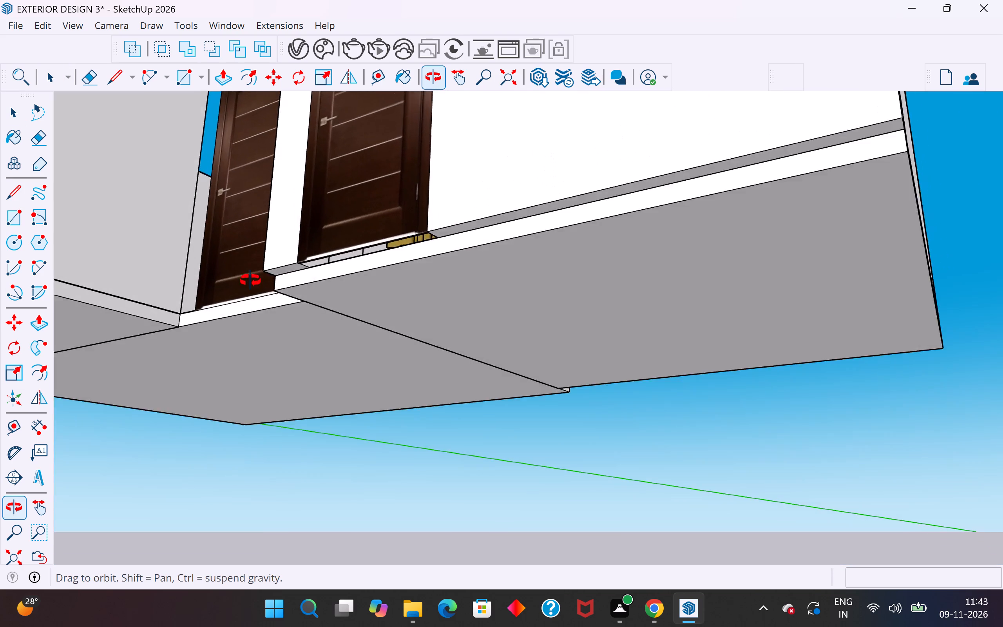
{"action": "middle_click_drag", "start_coordinate": [250, 281], "coordinate": [287, 324]}
{"action": "left_click", "coordinate": [398, 304]}
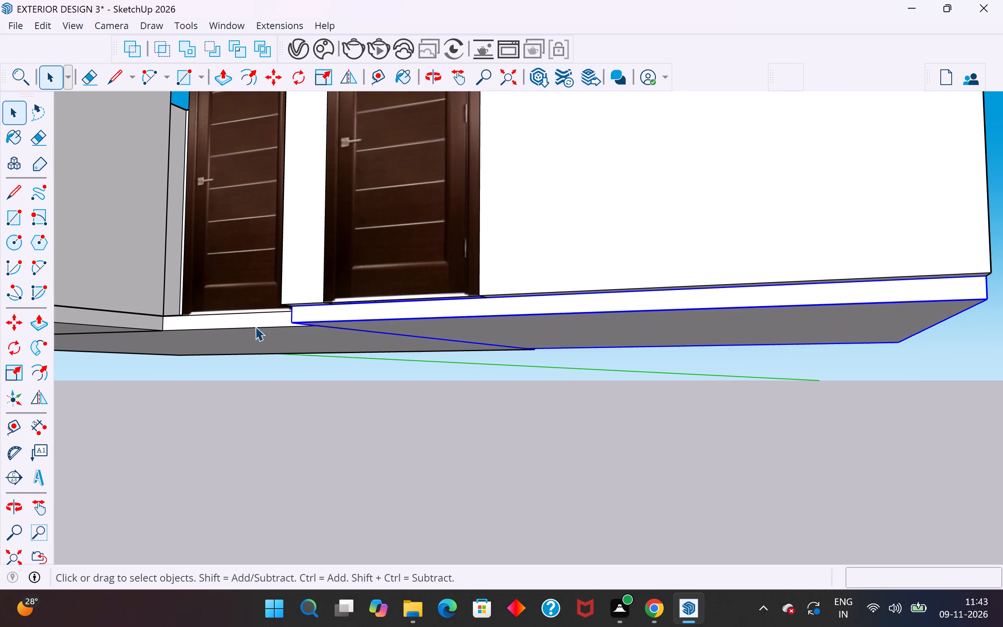
{"action": "middle_click_drag", "start_coordinate": [521, 387], "coordinate": [553, 506]}
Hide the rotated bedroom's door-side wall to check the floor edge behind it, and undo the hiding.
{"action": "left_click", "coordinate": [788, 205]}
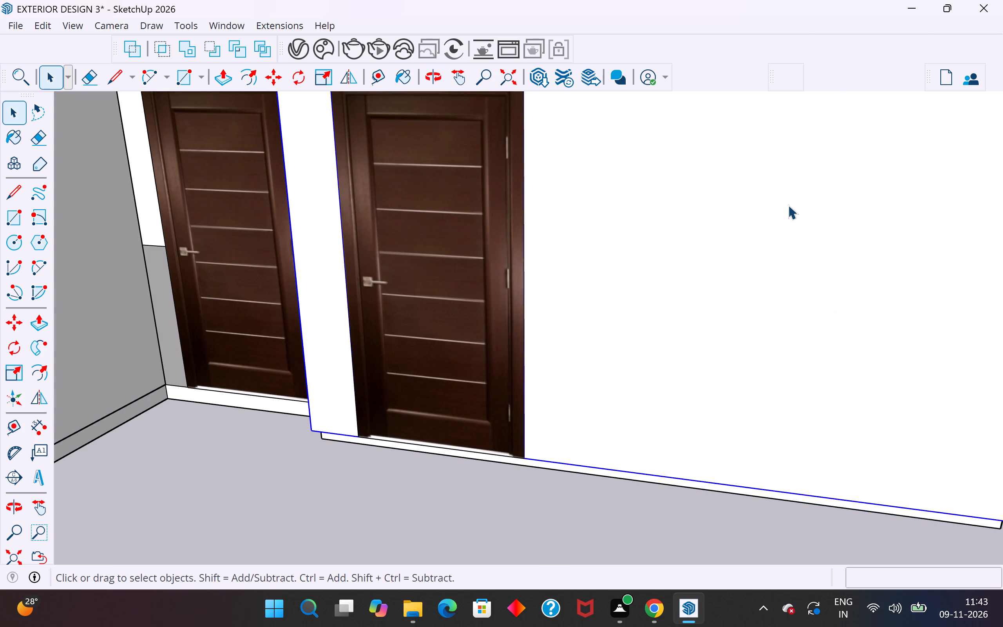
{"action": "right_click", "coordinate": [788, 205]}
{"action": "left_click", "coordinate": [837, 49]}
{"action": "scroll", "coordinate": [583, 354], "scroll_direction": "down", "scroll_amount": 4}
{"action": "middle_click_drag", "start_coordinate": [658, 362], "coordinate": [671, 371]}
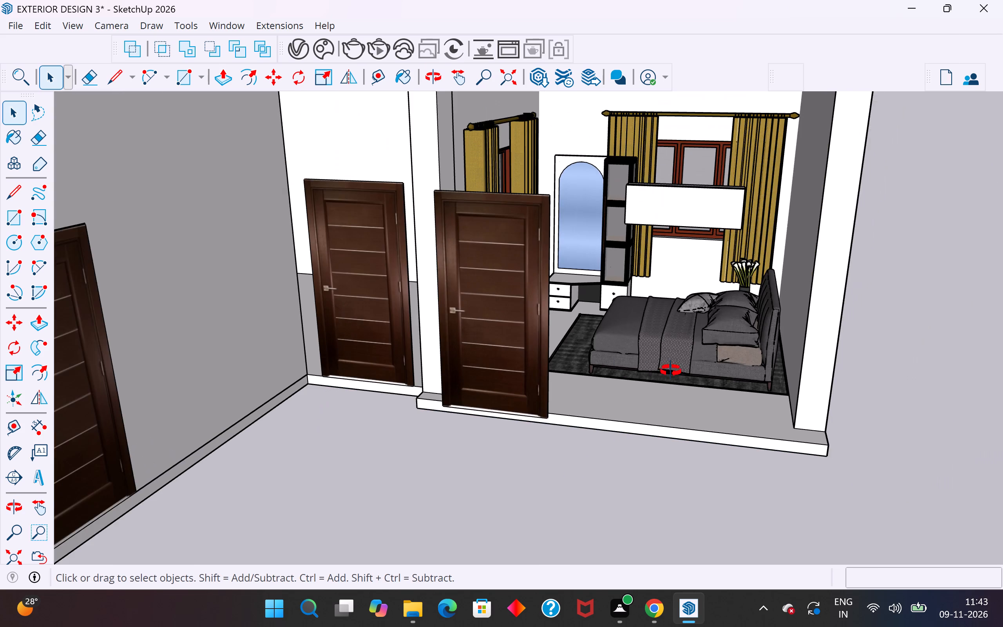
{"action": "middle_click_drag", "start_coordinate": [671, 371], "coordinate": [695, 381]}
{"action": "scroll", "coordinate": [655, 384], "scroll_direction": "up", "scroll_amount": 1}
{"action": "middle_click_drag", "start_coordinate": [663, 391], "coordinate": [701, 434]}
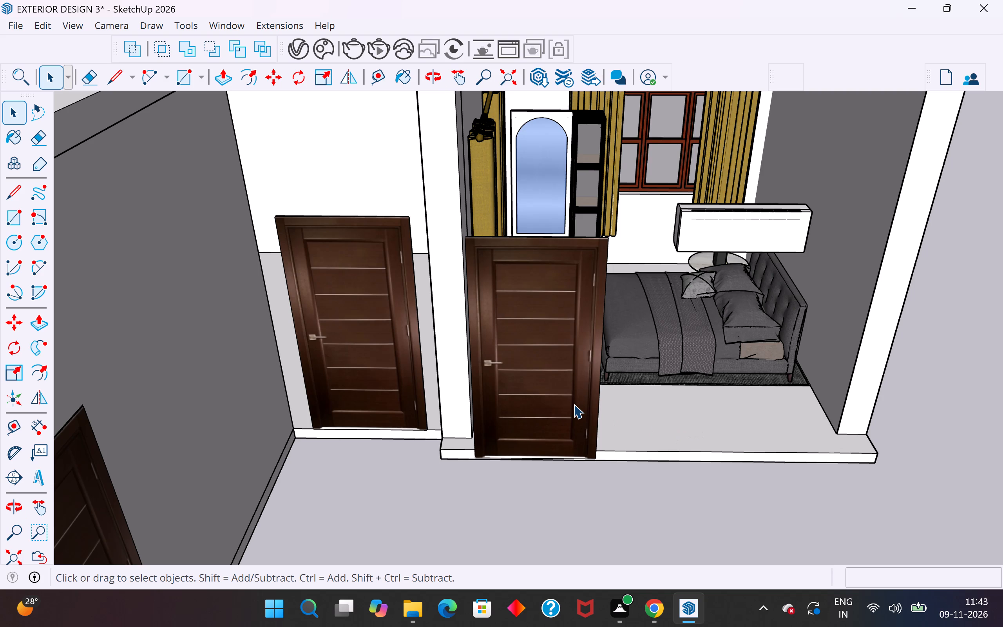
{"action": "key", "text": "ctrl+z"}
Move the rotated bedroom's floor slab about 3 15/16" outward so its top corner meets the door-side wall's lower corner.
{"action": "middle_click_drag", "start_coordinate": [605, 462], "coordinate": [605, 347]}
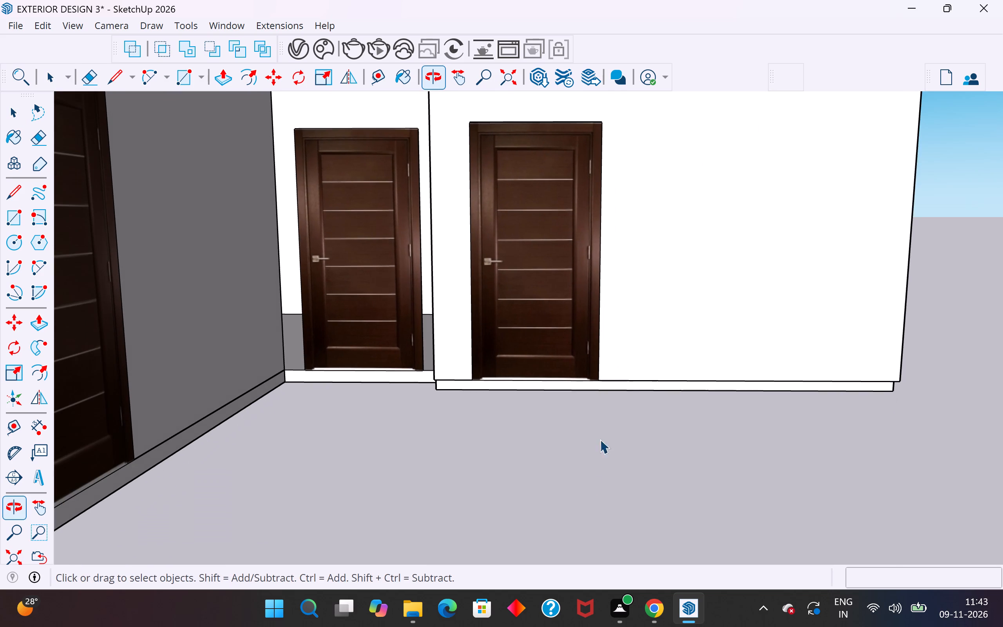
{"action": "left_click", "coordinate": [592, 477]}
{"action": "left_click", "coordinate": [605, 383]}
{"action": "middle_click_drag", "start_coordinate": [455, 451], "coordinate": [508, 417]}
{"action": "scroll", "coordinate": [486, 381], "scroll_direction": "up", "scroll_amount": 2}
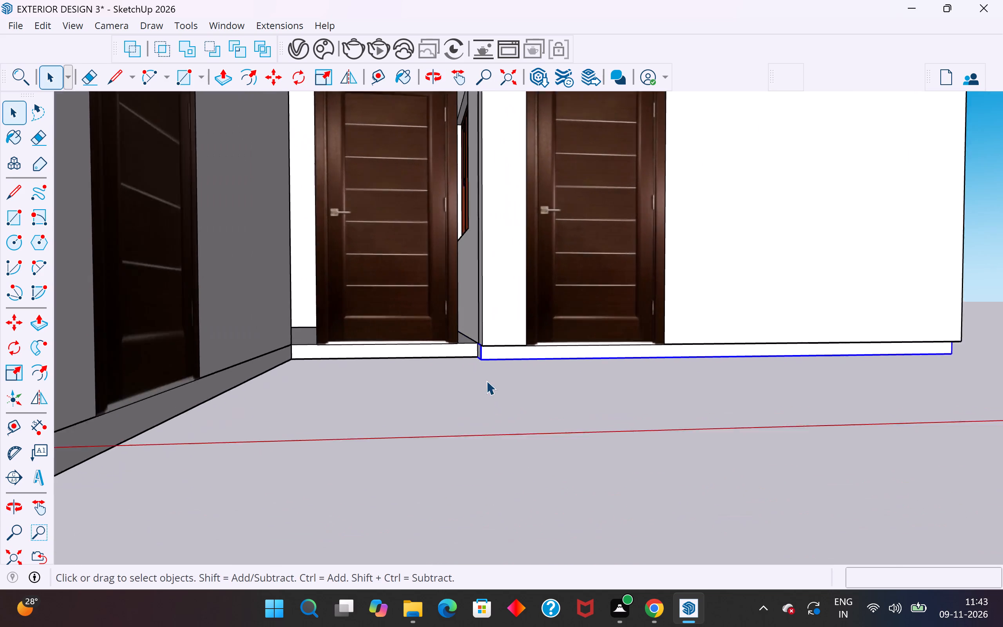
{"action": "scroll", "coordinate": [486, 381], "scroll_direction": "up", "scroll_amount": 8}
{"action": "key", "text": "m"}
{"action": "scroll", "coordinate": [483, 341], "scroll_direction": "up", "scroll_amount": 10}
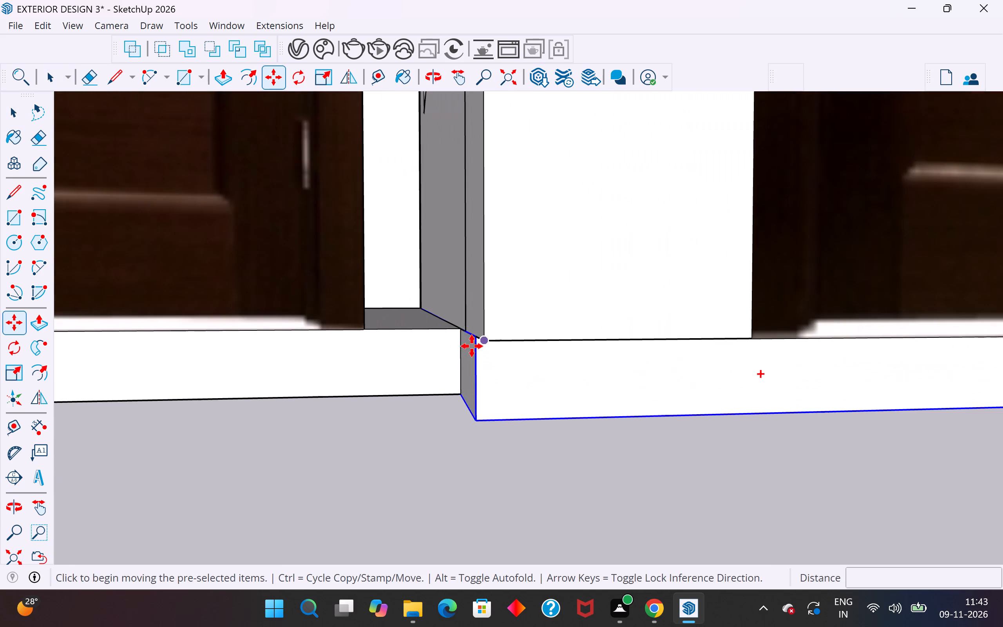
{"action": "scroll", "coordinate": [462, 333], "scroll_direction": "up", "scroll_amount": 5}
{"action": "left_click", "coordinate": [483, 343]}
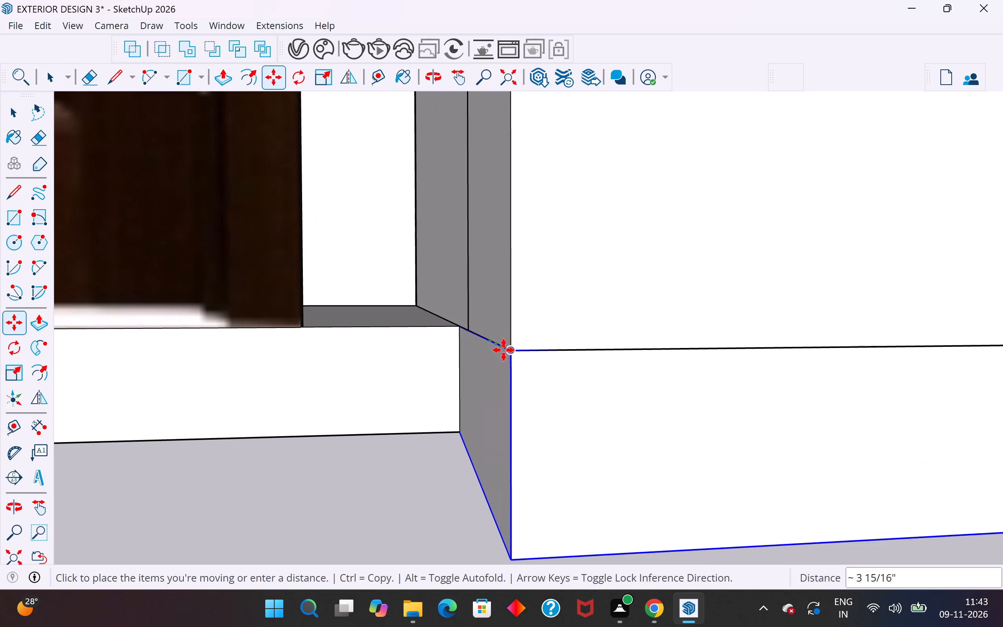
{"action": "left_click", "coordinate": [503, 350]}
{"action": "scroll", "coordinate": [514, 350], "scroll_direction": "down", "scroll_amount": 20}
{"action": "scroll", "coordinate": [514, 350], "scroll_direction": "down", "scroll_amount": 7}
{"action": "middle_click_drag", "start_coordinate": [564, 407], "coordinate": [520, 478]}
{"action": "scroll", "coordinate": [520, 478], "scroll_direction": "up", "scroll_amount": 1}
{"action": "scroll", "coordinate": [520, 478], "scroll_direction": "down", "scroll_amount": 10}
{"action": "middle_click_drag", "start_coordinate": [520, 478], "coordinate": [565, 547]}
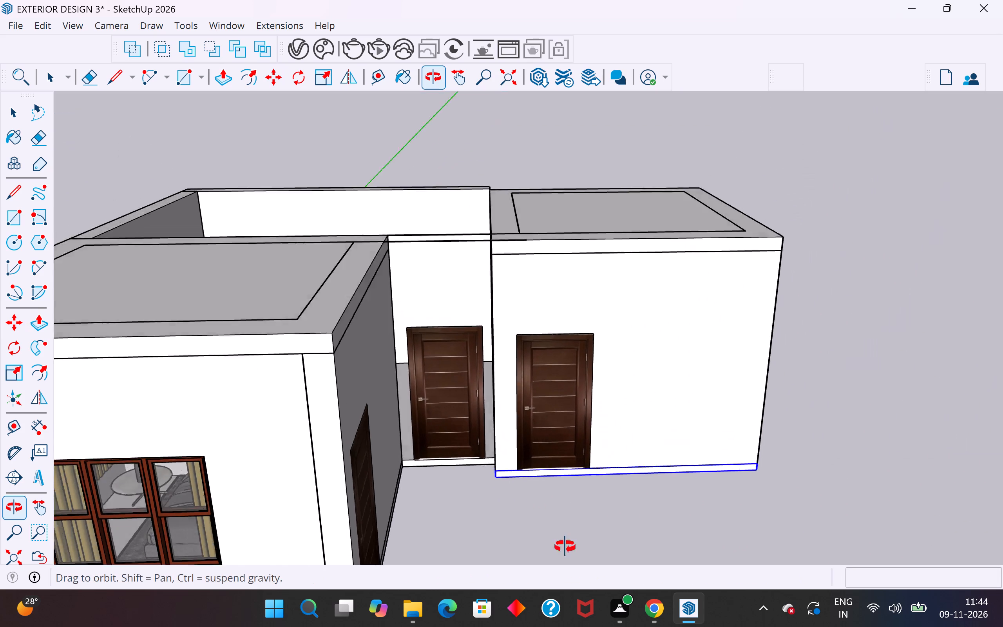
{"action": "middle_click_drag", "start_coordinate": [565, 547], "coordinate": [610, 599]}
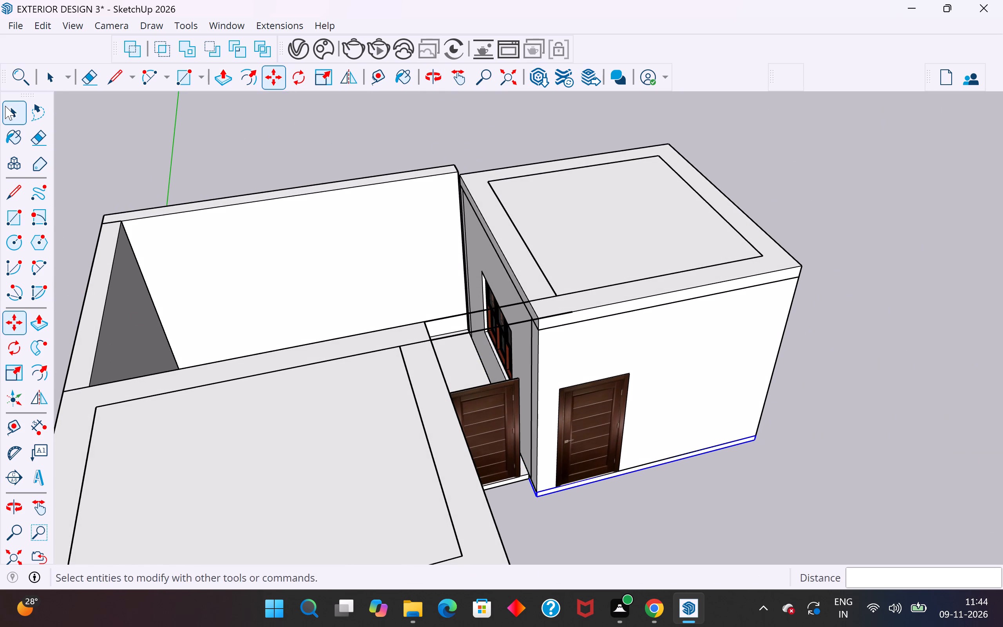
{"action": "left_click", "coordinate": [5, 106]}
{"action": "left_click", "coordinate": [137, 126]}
Undo the rotated bedroom's alignment changes, the reference lines, and the enclosing walls and floor, back to the bare ground outline between the bedrooms.
{"action": "middle_click_drag", "start_coordinate": [374, 334], "coordinate": [769, 470]}
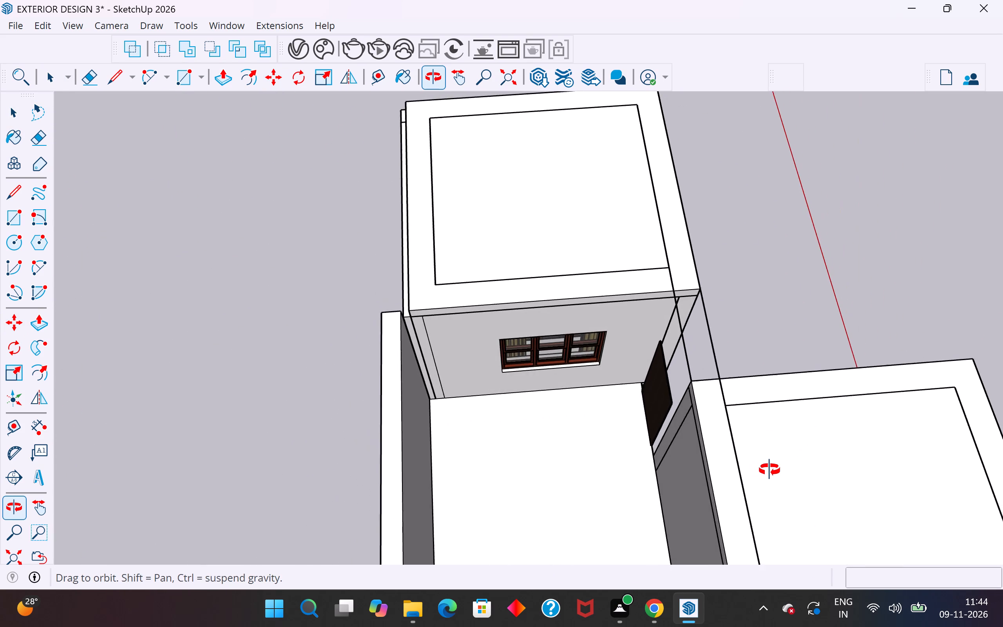
{"action": "middle_click_drag", "start_coordinate": [769, 470], "coordinate": [314, 375]}
{"action": "scroll", "coordinate": [411, 473], "scroll_direction": "up", "scroll_amount": 3}
{"action": "middle_click_drag", "start_coordinate": [511, 480], "coordinate": [609, 486]}
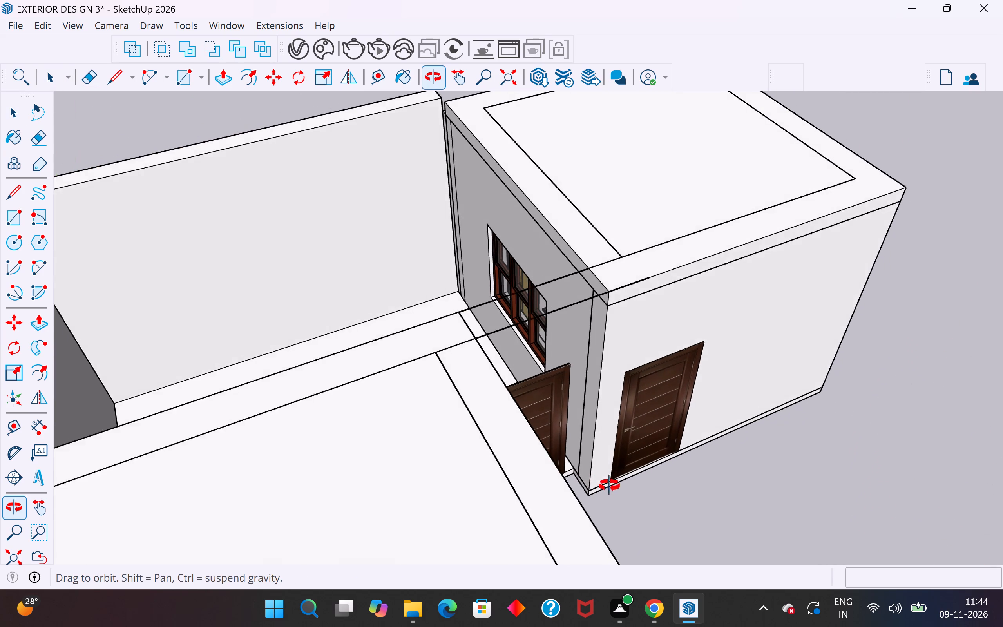
{"action": "middle_click_drag", "start_coordinate": [609, 486], "coordinate": [612, 487]}
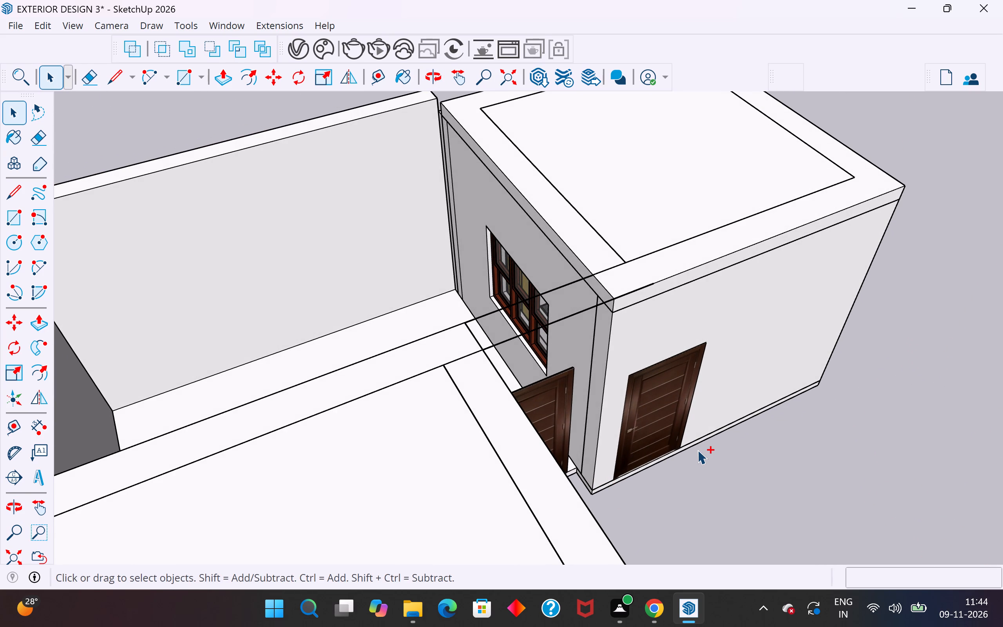
{"action": "key", "text": "ctrl+z"}
{"action": "key", "text": "ctrl+z"}
{"action": "key", "text": "ctrl+z"}
{"action": "key", "text": "ctrl+z"}
{"action": "key", "text": "ctrl+z"}
{"action": "key", "text": "ctrl+z"}
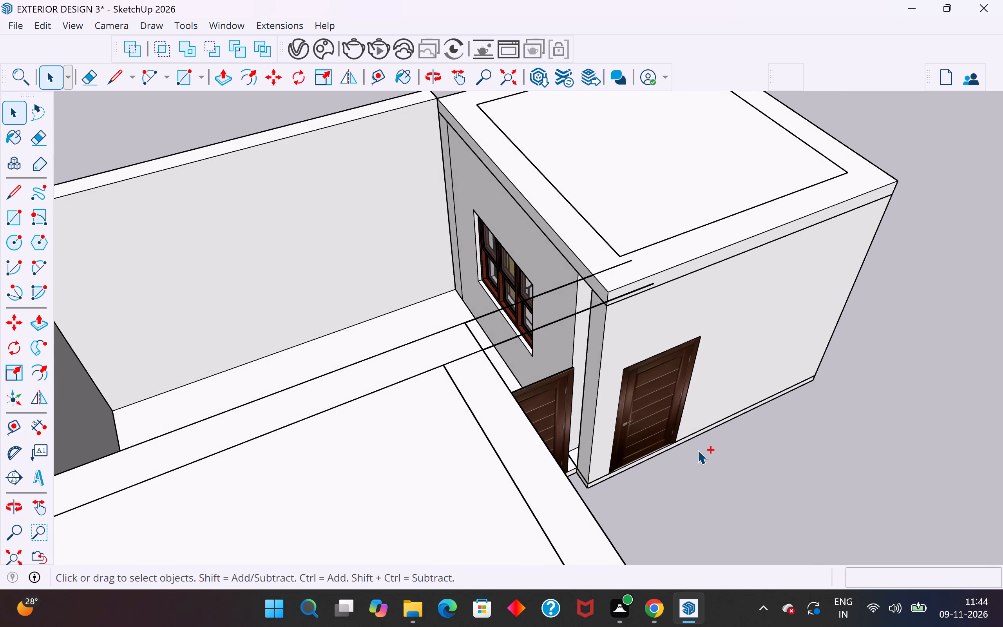
{"action": "key", "text": "ctrl+z"}
{"action": "key", "text": "ctrl+z"}
{"action": "key", "text": "ctrl+z"}
{"action": "key", "text": "ctrl+z"}
{"action": "key", "text": "ctrl+z"}
{"action": "key", "text": "ctrl+z"}
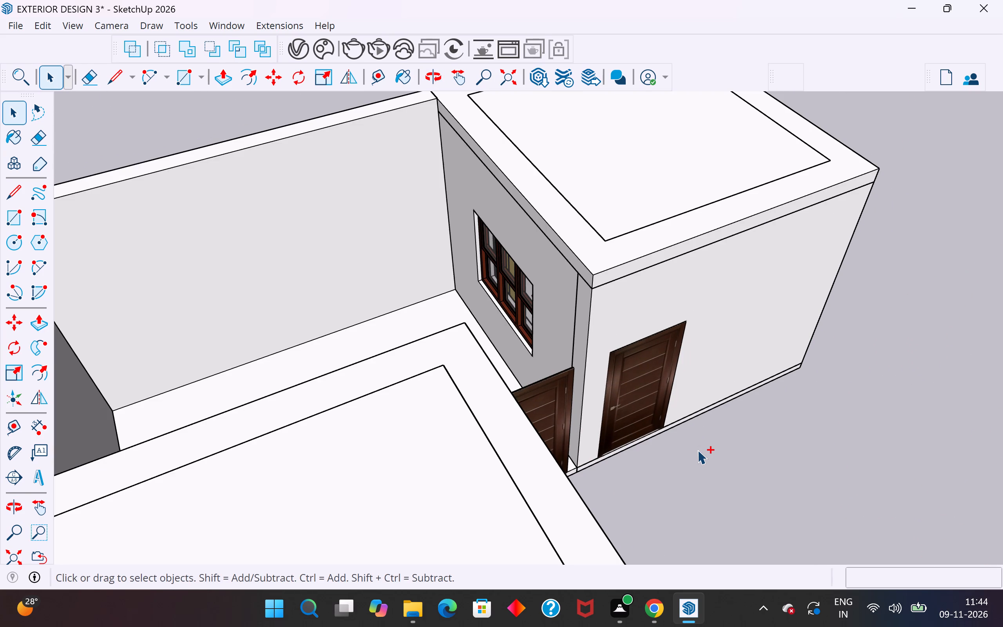
{"action": "key", "text": "ctrl+z"}
{"action": "key", "text": "ctrl+z"}
{"action": "key", "text": "ctrl+z"}
{"action": "key", "text": "ctrl+z"}
{"action": "key", "text": "ctrl+z"}
{"action": "key", "text": "ctrl+z"}
{"action": "key", "text": "ctrl+z"}
{"action": "key", "text": "ctrl+z"}
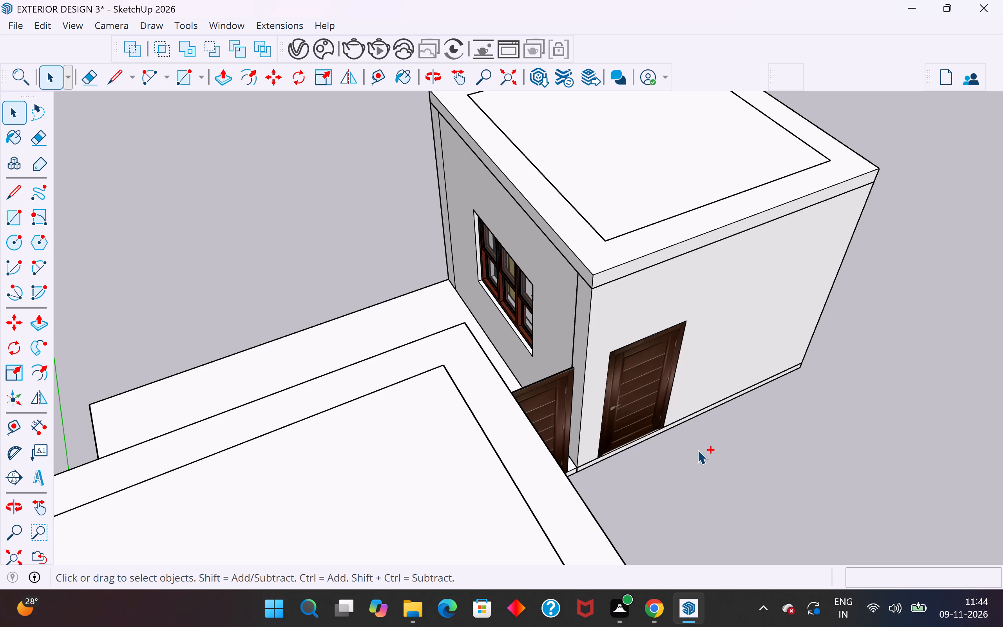
{"action": "key", "text": "ctrl+z"}
{"action": "key", "text": "ctrl+z"}
{"action": "key", "text": "ctrl+z"}
Delete the ground outline between the two bedroom blocks, including the line beneath the loose door.
{"action": "middle_click_drag", "start_coordinate": [641, 480], "coordinate": [597, 486]}
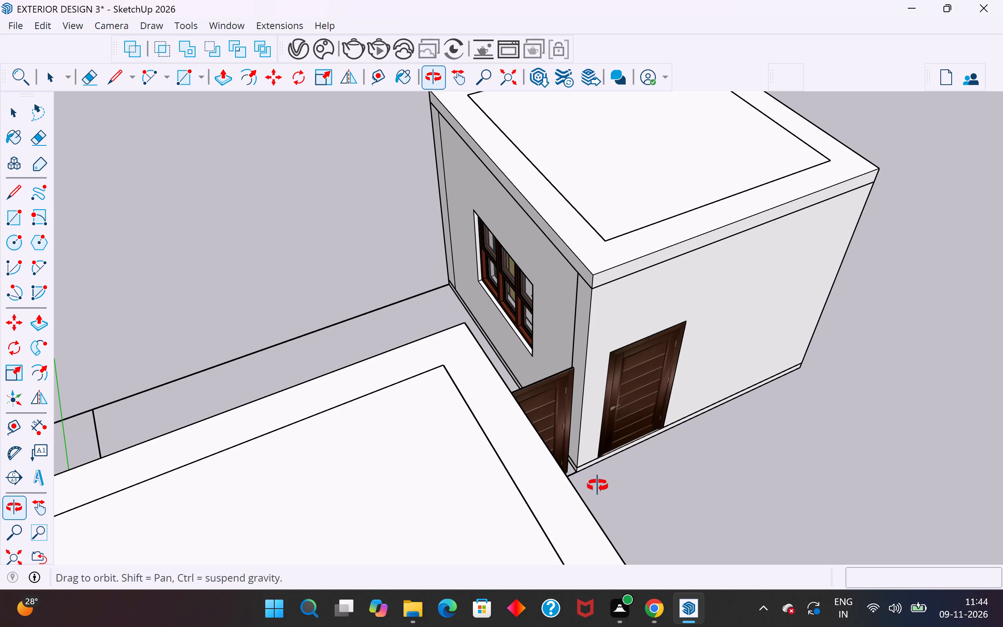
{"action": "middle_click_drag", "start_coordinate": [597, 486], "coordinate": [468, 481]}
{"action": "middle_click_drag", "start_coordinate": [484, 473], "coordinate": [572, 520]}
{"action": "scroll", "coordinate": [642, 493], "scroll_direction": "down", "scroll_amount": 6}
{"action": "scroll", "coordinate": [540, 525], "scroll_direction": "up", "scroll_amount": 3}
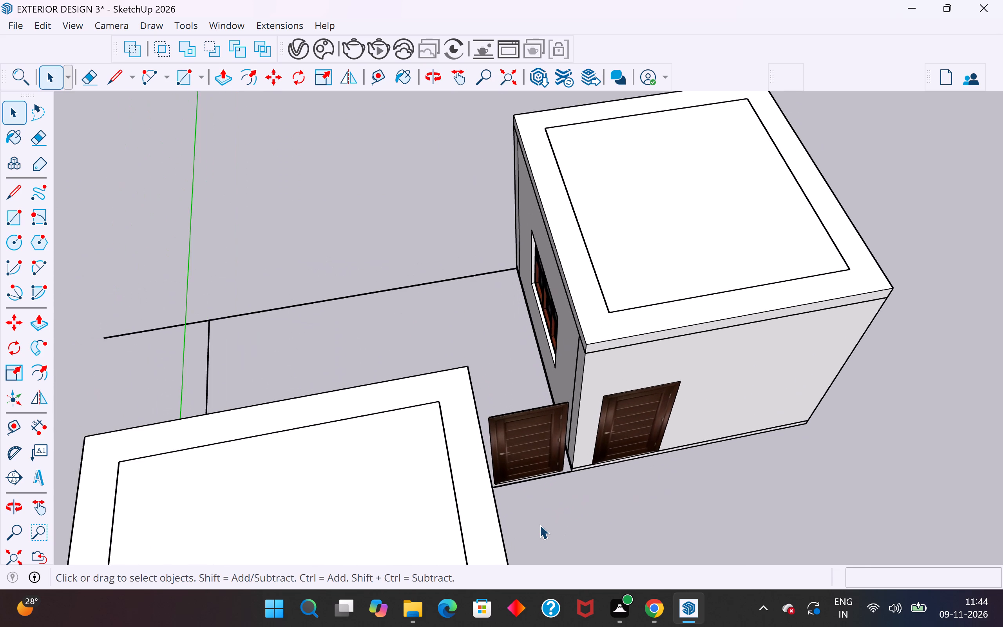
{"action": "scroll", "coordinate": [540, 525], "scroll_direction": "up", "scroll_amount": 3}
{"action": "left_click", "coordinate": [529, 477]}
{"action": "left_click", "coordinate": [533, 477]}
{"action": "left_click", "coordinate": [543, 474]}
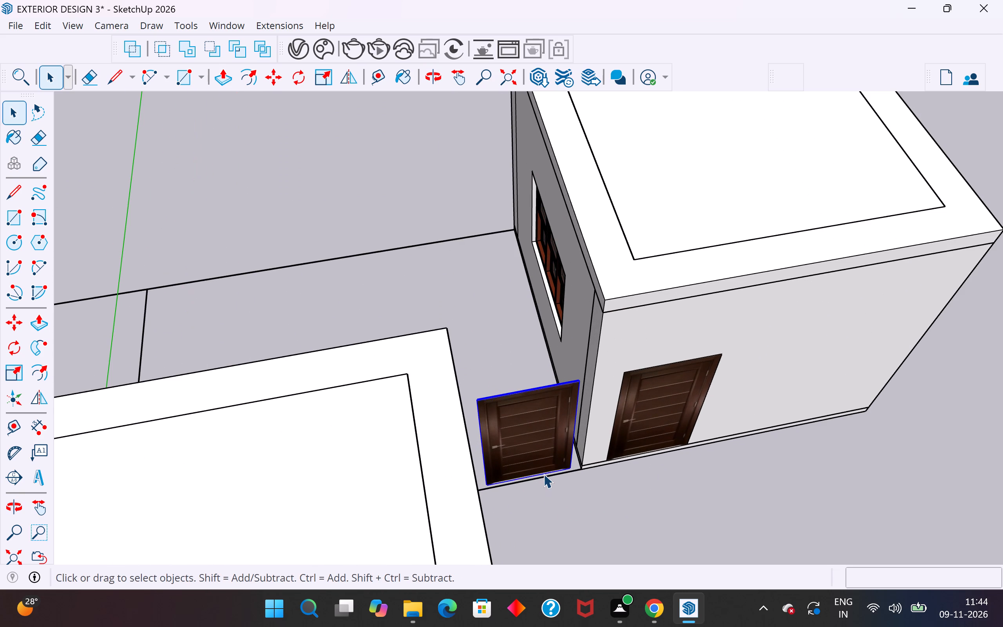
{"action": "left_click", "coordinate": [548, 478]}
{"action": "key", "text": "Delete"}
{"action": "scroll", "coordinate": [579, 609], "scroll_direction": "down", "scroll_amount": 6}
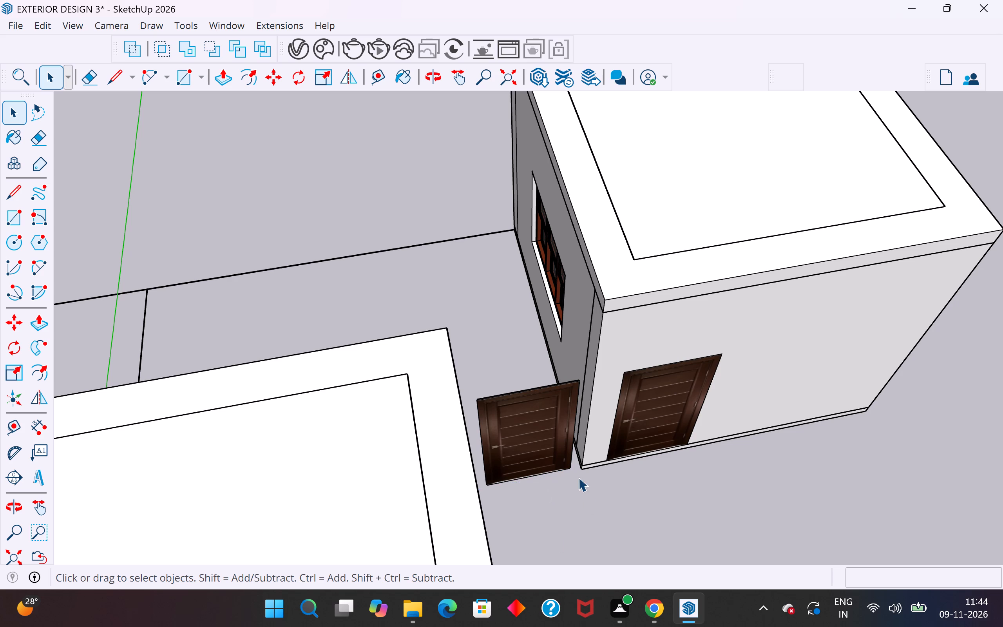
{"action": "scroll", "coordinate": [578, 477], "scroll_direction": "down", "scroll_amount": 3}
{"action": "left_click_drag", "start_coordinate": [467, 256], "coordinate": [162, 342]}
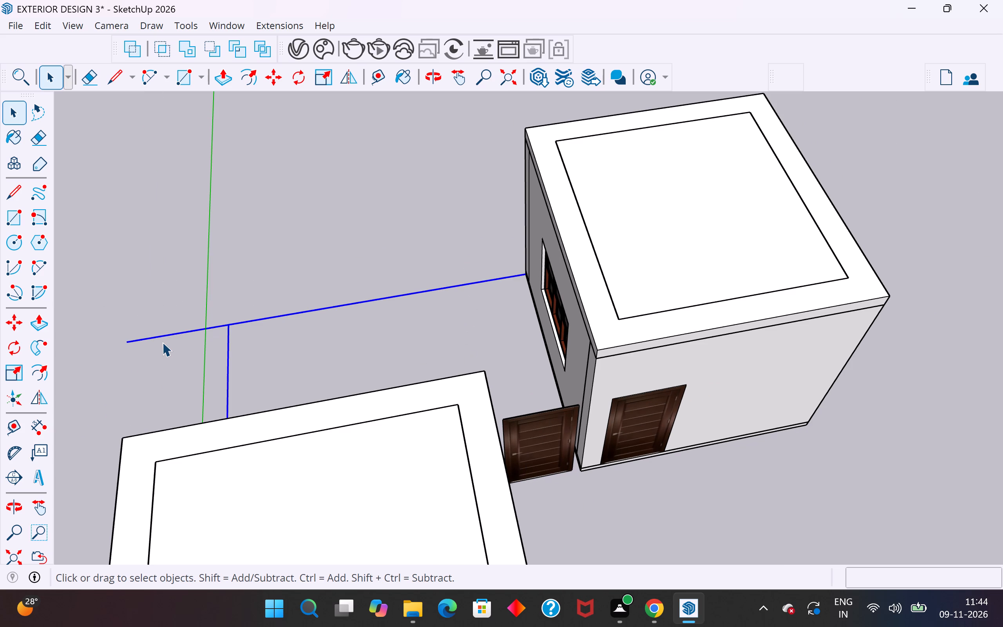
{"action": "key", "text": "Delete"}
Move the loose door about 10' 8 5/16" back along the windowed side of the bedroom block beside it.
{"action": "scroll", "coordinate": [417, 345], "scroll_direction": "down", "scroll_amount": 4}
{"action": "middle_click_drag", "start_coordinate": [527, 428], "coordinate": [429, 361]}
{"action": "left_click", "coordinate": [460, 408]}
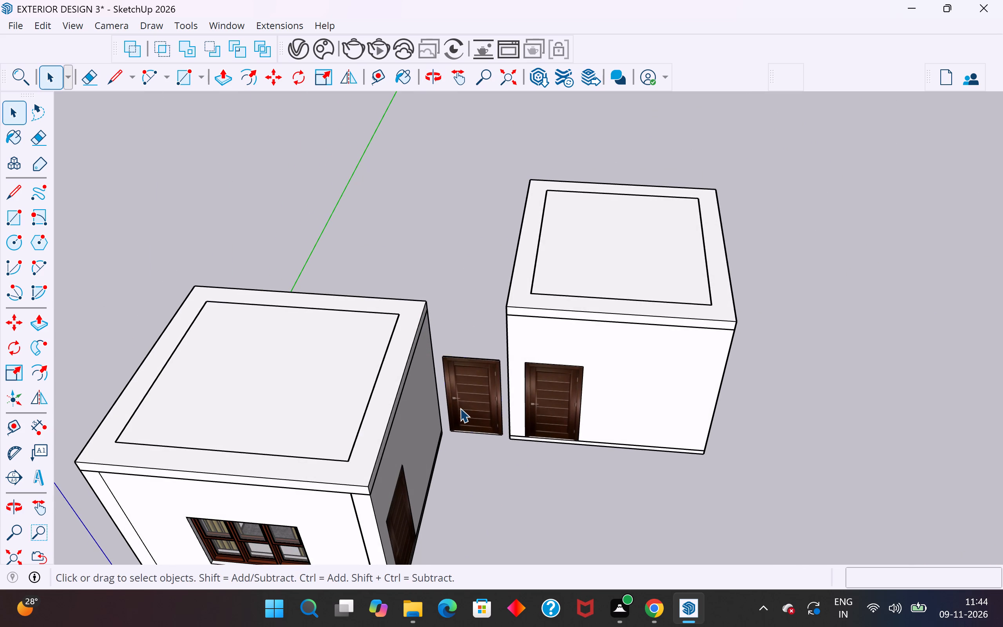
{"action": "scroll", "coordinate": [466, 427], "scroll_direction": "up", "scroll_amount": 3}
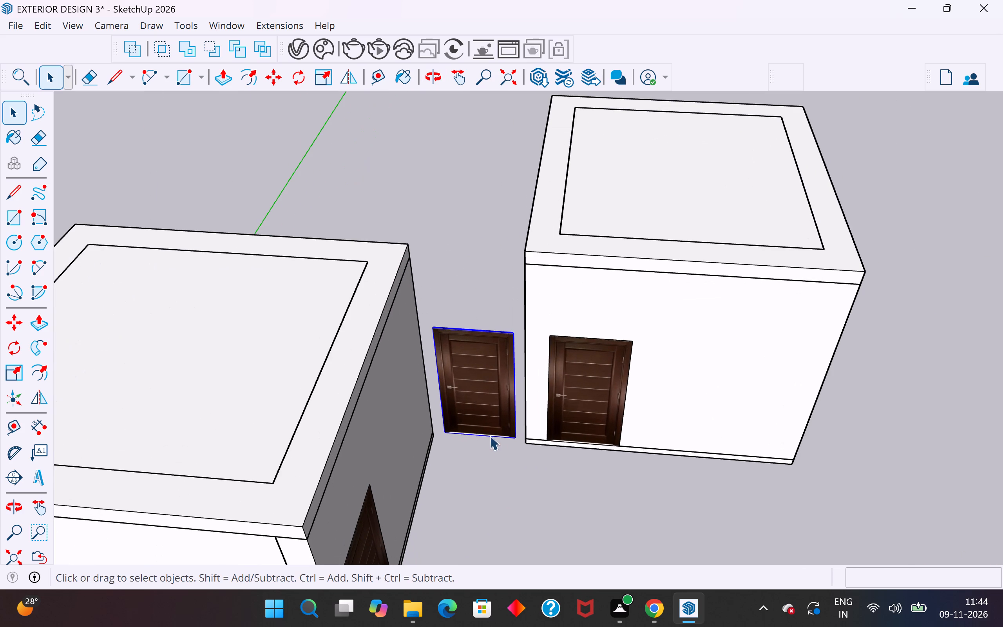
{"action": "middle_click_drag", "start_coordinate": [570, 481], "coordinate": [593, 544]}
{"action": "key", "text": "m"}
{"action": "left_click", "coordinate": [524, 445]}
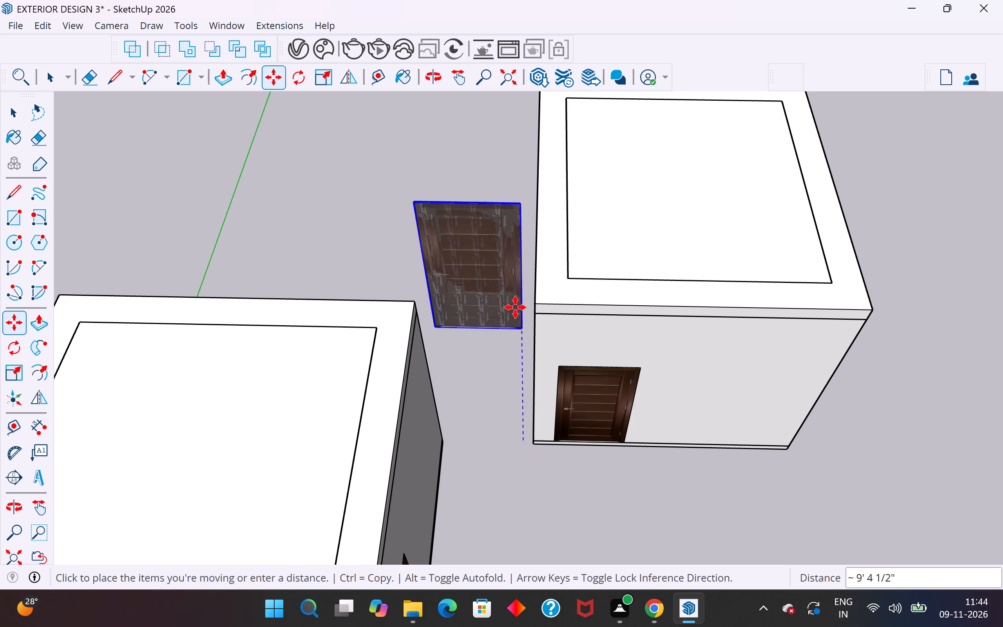
{"action": "middle_click_drag", "start_coordinate": [513, 288], "coordinate": [986, 504]}
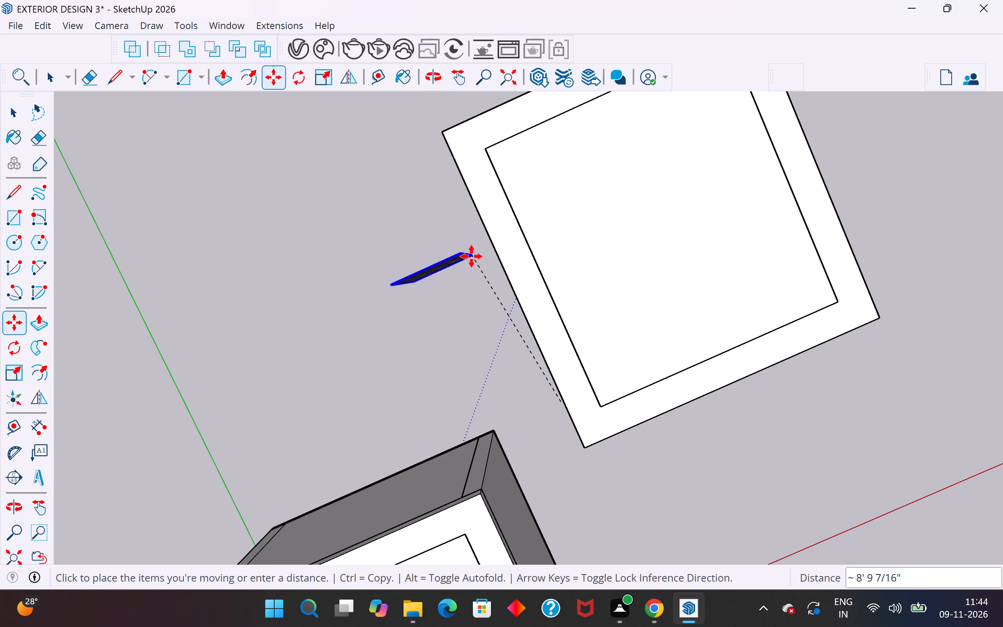
{"action": "scroll", "coordinate": [474, 251], "scroll_direction": "up", "scroll_amount": 4}
{"action": "middle_click_drag", "start_coordinate": [474, 251], "coordinate": [525, 173]}
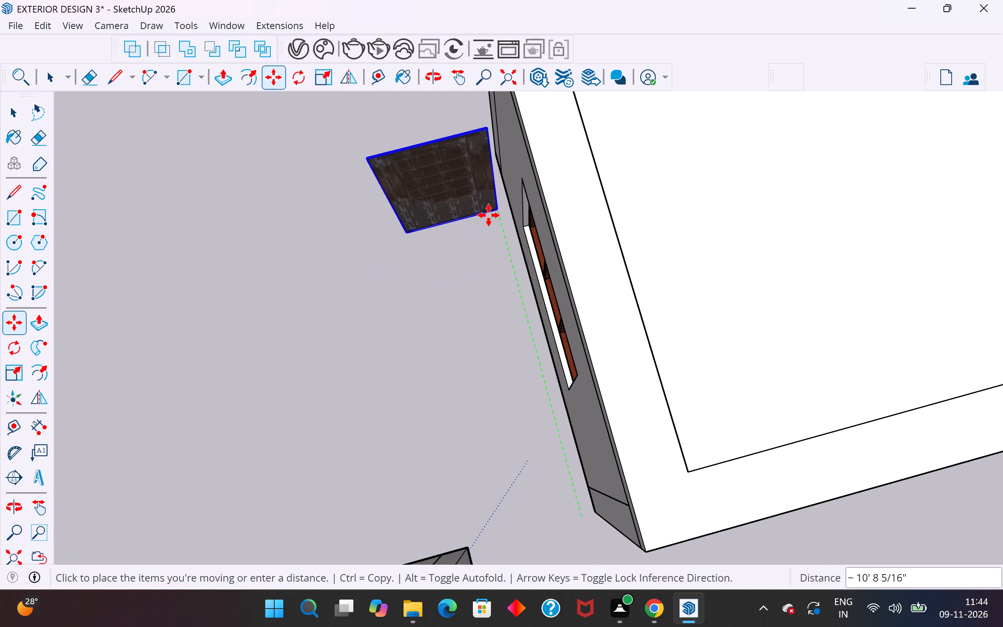
{"action": "left_click", "coordinate": [489, 215]}
{"action": "left_click", "coordinate": [22, 115]}
{"action": "left_click", "coordinate": [191, 264]}
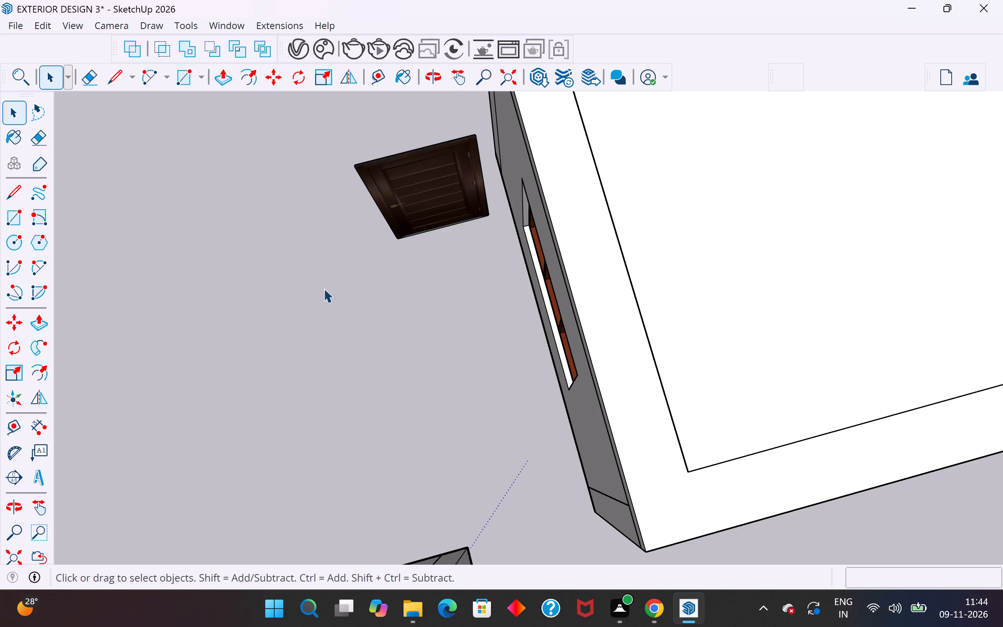
Draw two parallel reference lines from the other bedroom's inner and outer roof corners towards the bedroom block beside the loose door.
{"action": "scroll", "coordinate": [458, 333], "scroll_direction": "down", "scroll_amount": 5}
{"action": "middle_click_drag", "start_coordinate": [489, 410], "coordinate": [782, 325]}
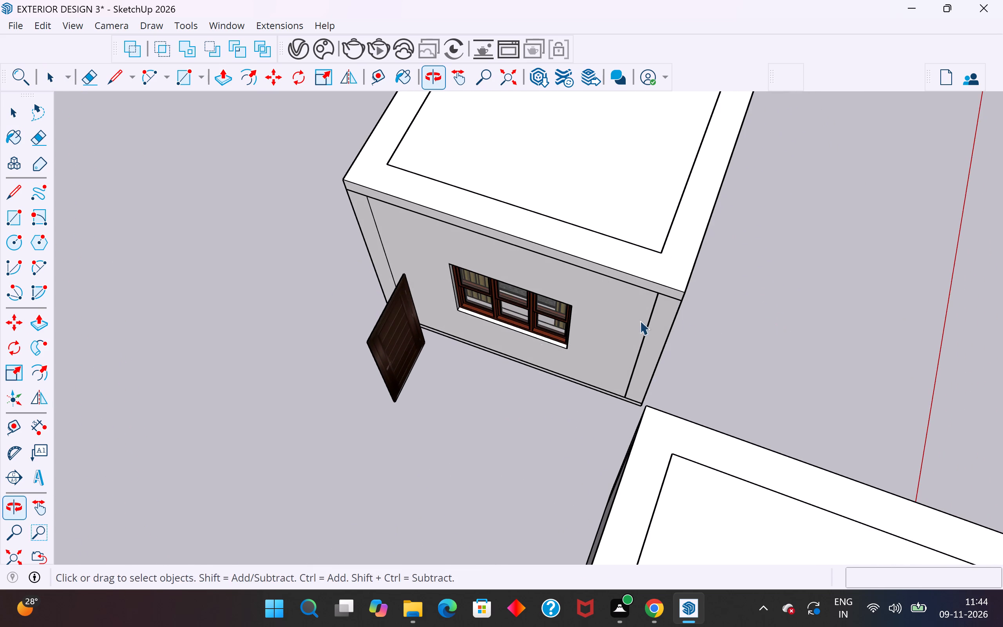
{"action": "left_click", "coordinate": [27, 191]}
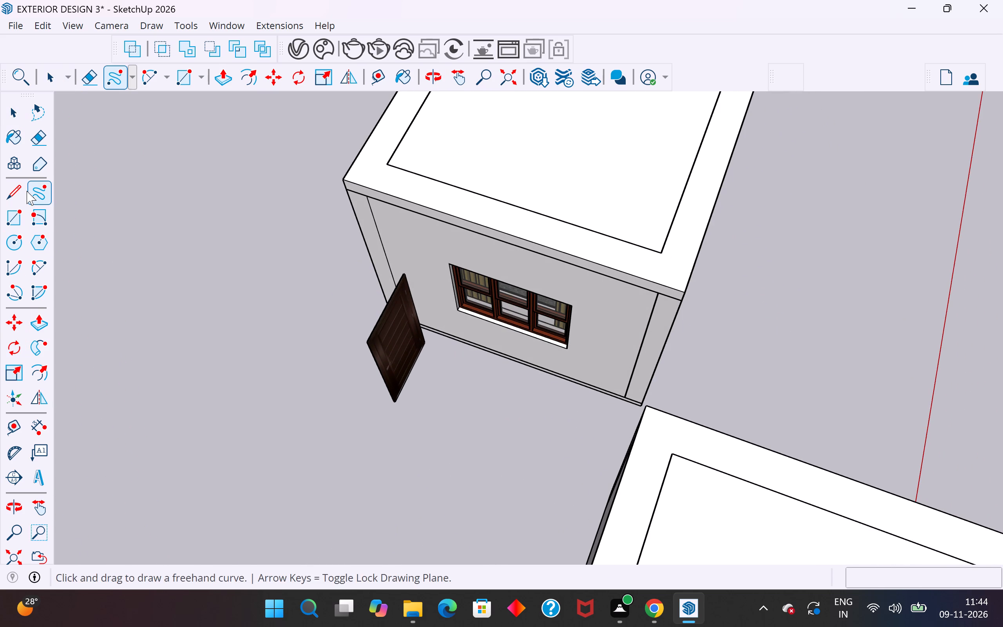
{"action": "left_click", "coordinate": [13, 191]}
{"action": "left_click", "coordinate": [670, 457]}
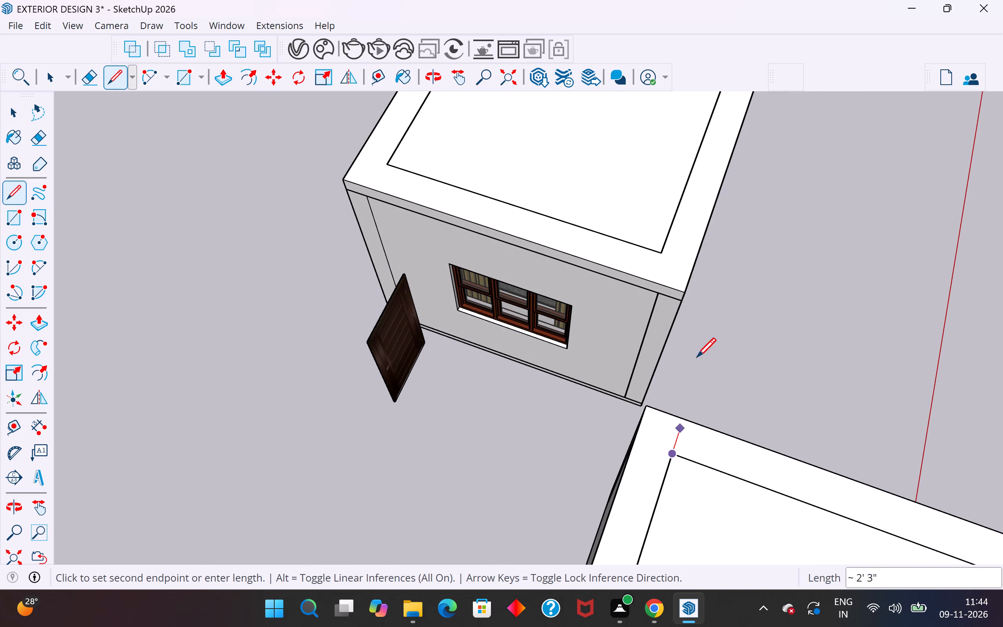
{"action": "left_click", "coordinate": [744, 253]}
{"action": "key", "text": "Escape"}
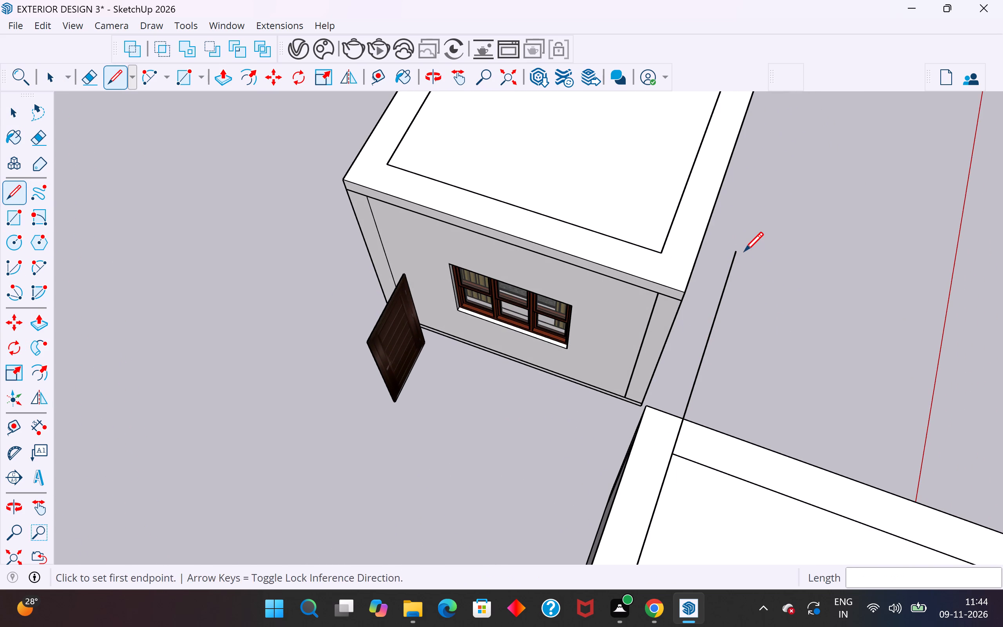
{"action": "left_click", "coordinate": [648, 411]}
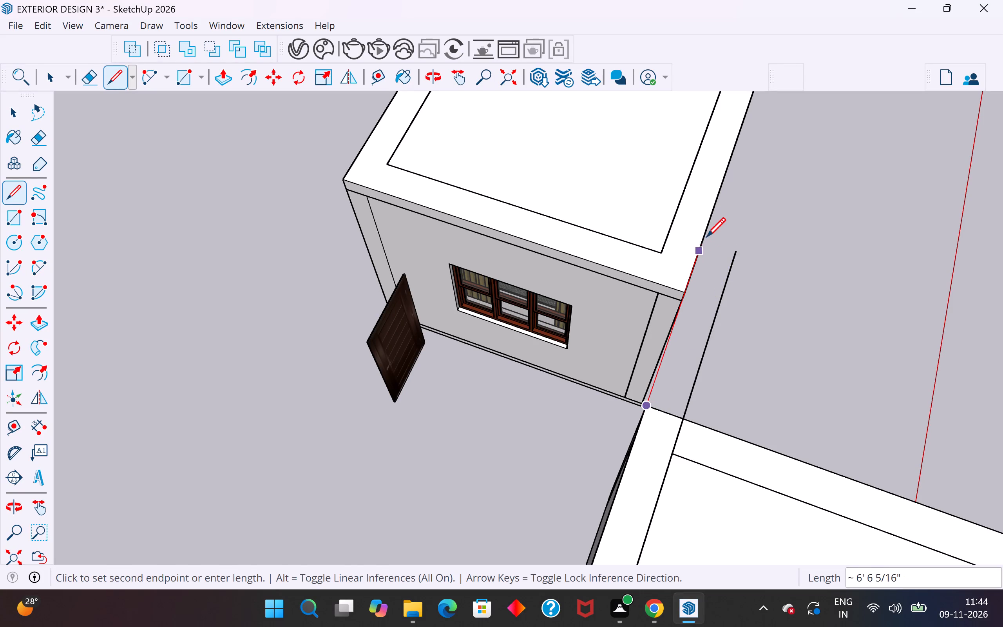
{"action": "left_click", "coordinate": [713, 223]}
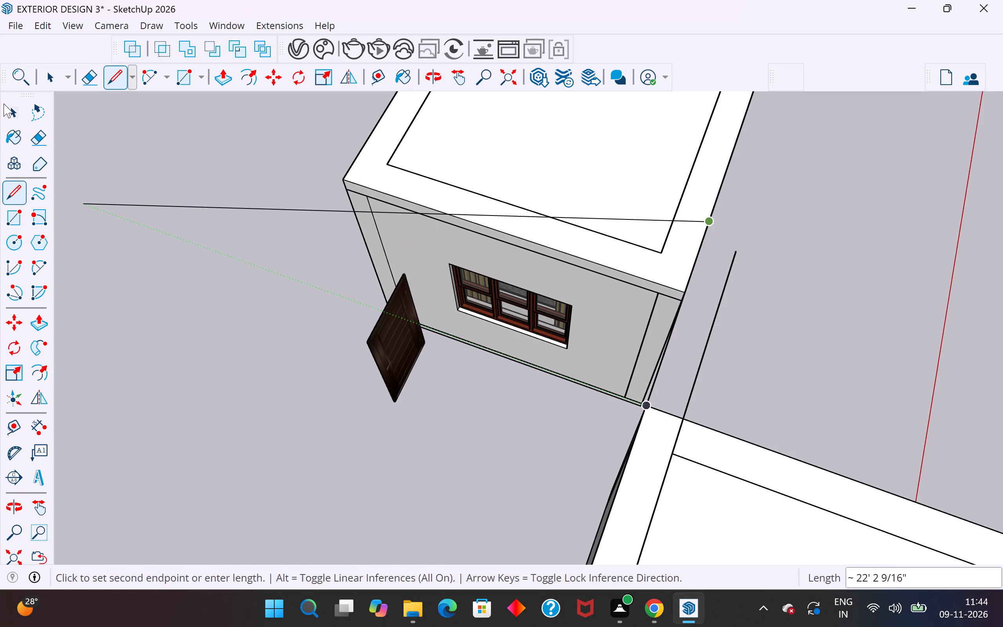
{"action": "left_click", "coordinate": [14, 108]}
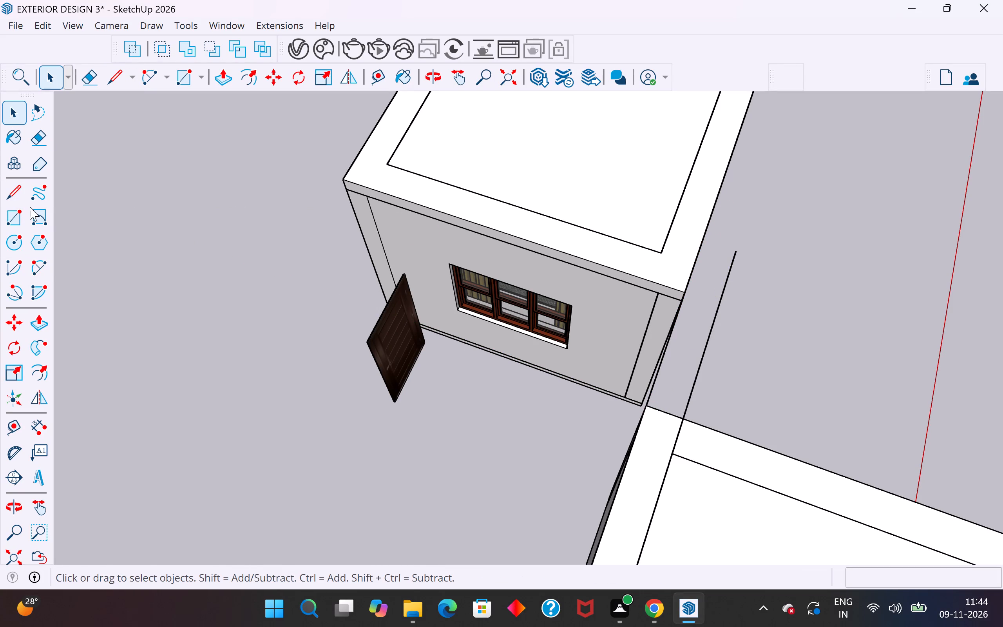
{"action": "left_click", "coordinate": [238, 426]}
Move the whole bedroom block beside the loose door about 1' 2 1/4" so its roof corner meets the reference line from the inner roof corner.
{"action": "scroll", "coordinate": [451, 437], "scroll_direction": "down", "scroll_amount": 7}
{"action": "middle_click_drag", "start_coordinate": [585, 480], "coordinate": [199, 265]}
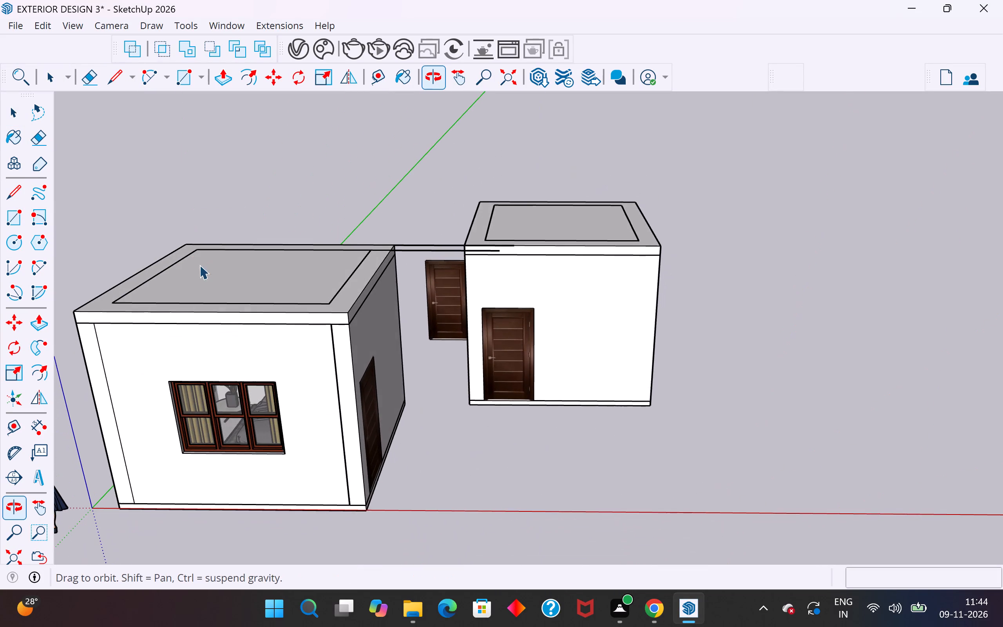
{"action": "middle_click_drag", "start_coordinate": [400, 350], "coordinate": [433, 315]}
{"action": "left_click_drag", "start_coordinate": [716, 264], "coordinate": [475, 397]}
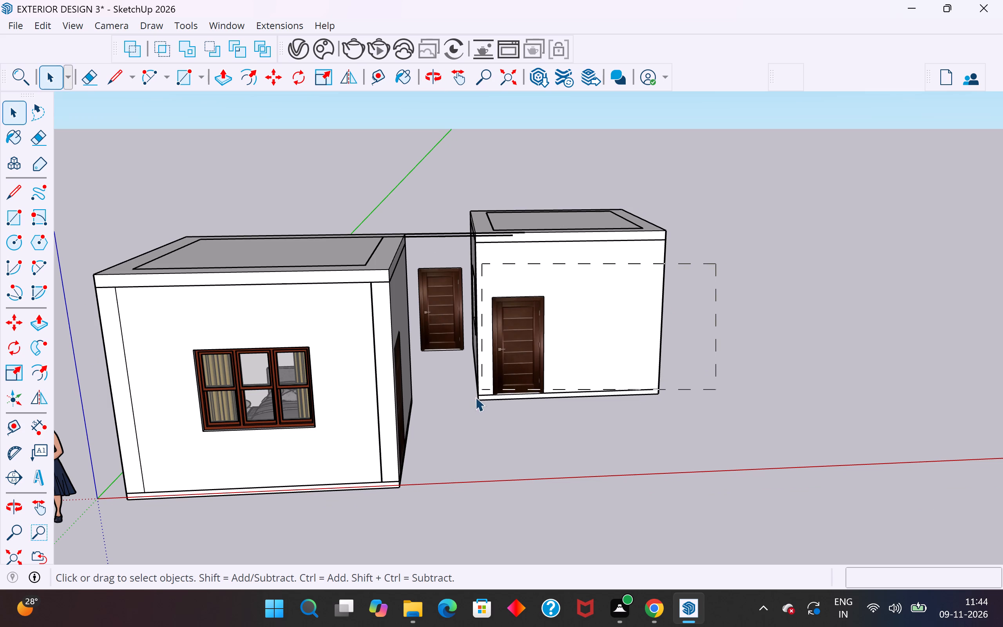
{"action": "left_click_drag", "start_coordinate": [475, 397], "coordinate": [472, 405]}
{"action": "middle_click_drag", "start_coordinate": [570, 434], "coordinate": [538, 538]}
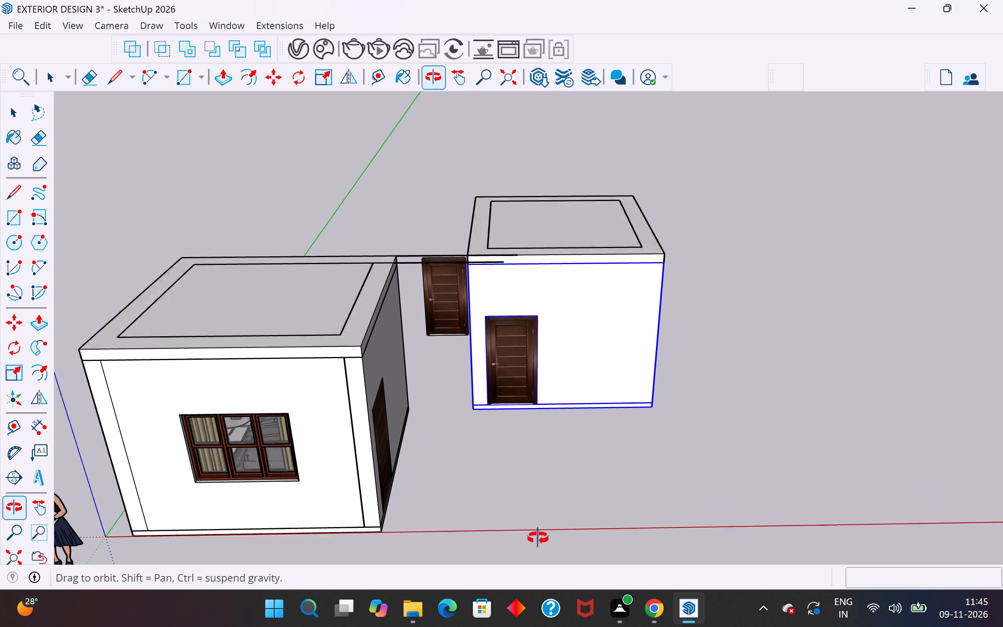
{"action": "middle_click_drag", "start_coordinate": [538, 538], "coordinate": [529, 573]}
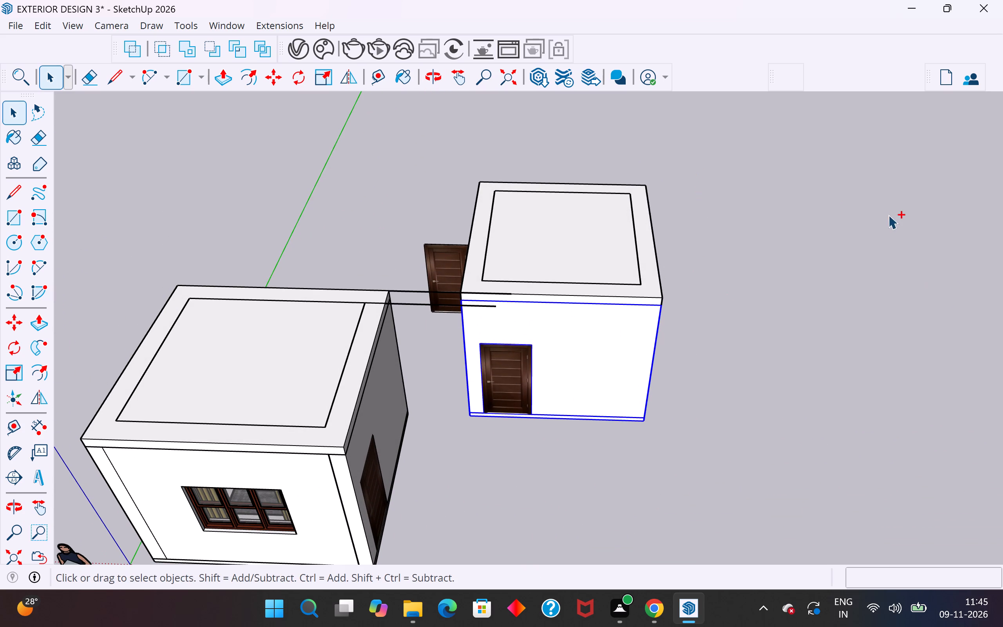
{"action": "left_click_drag", "start_coordinate": [754, 155], "coordinate": [598, 404], "text": "ctrl"}
{"action": "middle_click_drag", "start_coordinate": [593, 390], "coordinate": [842, 386]}
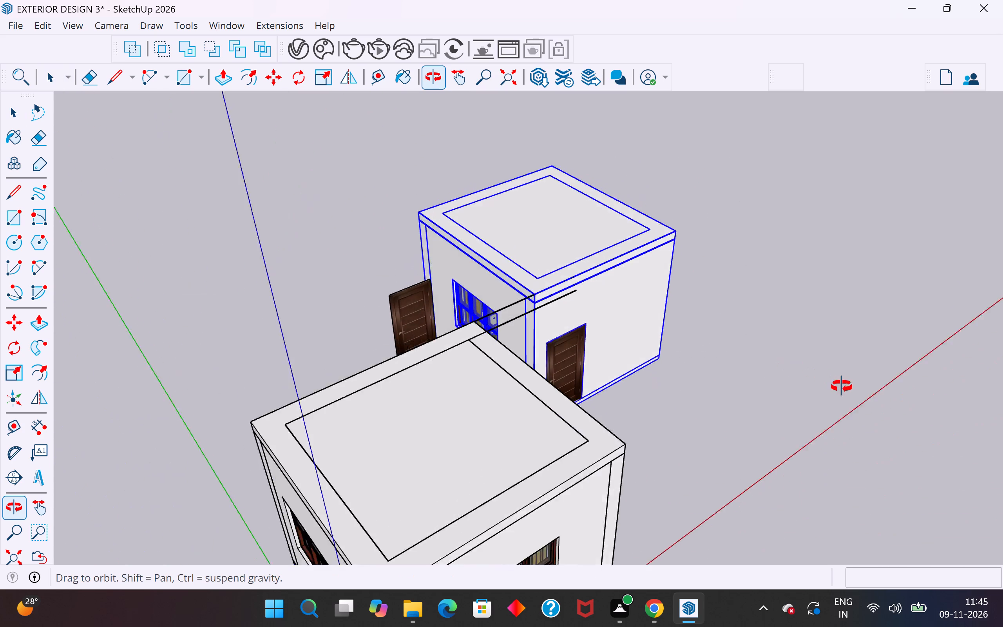
{"action": "middle_click_drag", "start_coordinate": [842, 386], "coordinate": [688, 415]}
{"action": "scroll", "coordinate": [483, 334], "scroll_direction": "up", "scroll_amount": 11}
{"action": "middle_click_drag", "start_coordinate": [509, 309], "coordinate": [518, 340]}
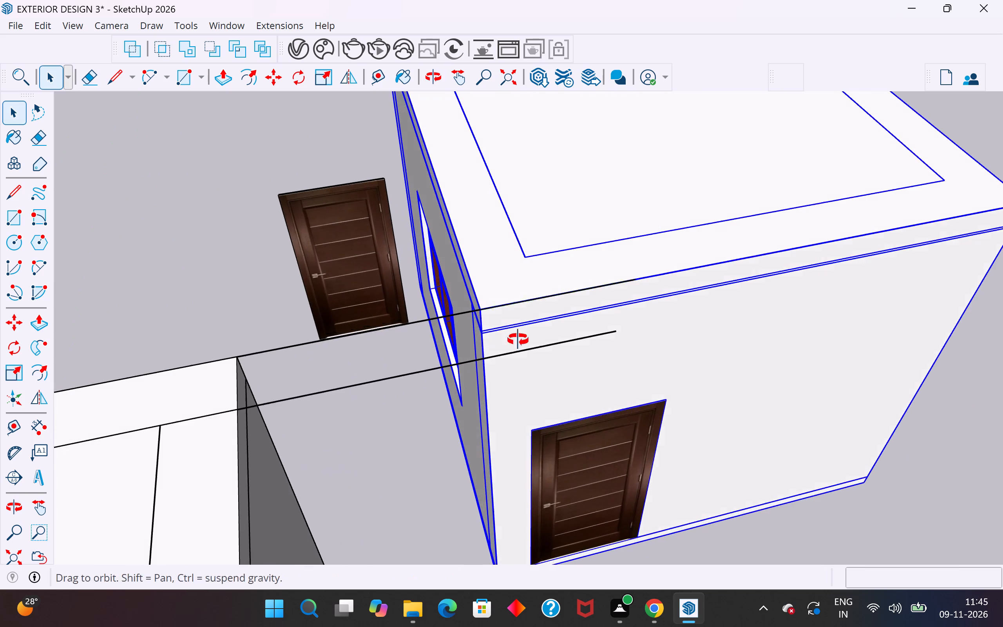
{"action": "middle_click_drag", "start_coordinate": [518, 340], "coordinate": [521, 351]}
{"action": "scroll", "coordinate": [485, 380], "scroll_direction": "up", "scroll_amount": 3}
{"action": "key", "text": "m"}
{"action": "scroll", "coordinate": [490, 350], "scroll_direction": "up", "scroll_amount": 3}
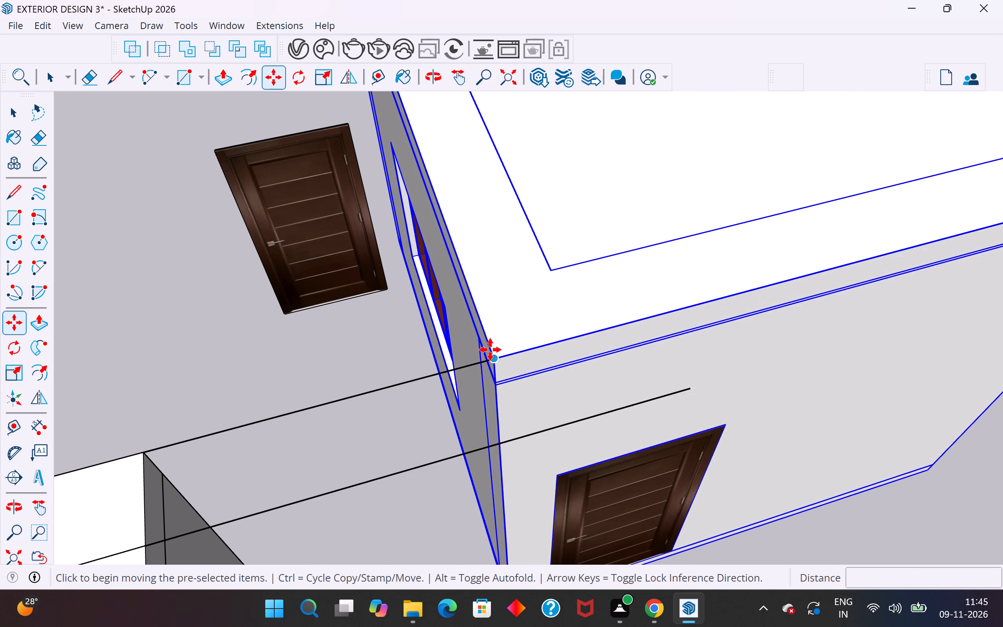
{"action": "scroll", "coordinate": [490, 350], "scroll_direction": "up", "scroll_amount": 4}
{"action": "middle_click_drag", "start_coordinate": [465, 350], "coordinate": [804, 367]}
{"action": "scroll", "coordinate": [626, 365], "scroll_direction": "down", "scroll_amount": 3}
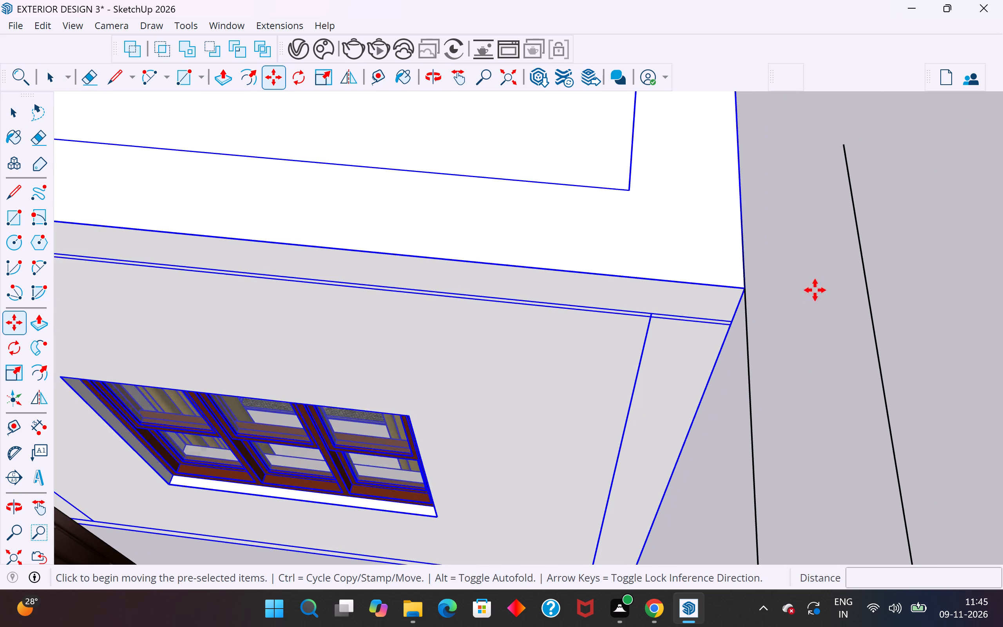
{"action": "left_click", "coordinate": [749, 287]}
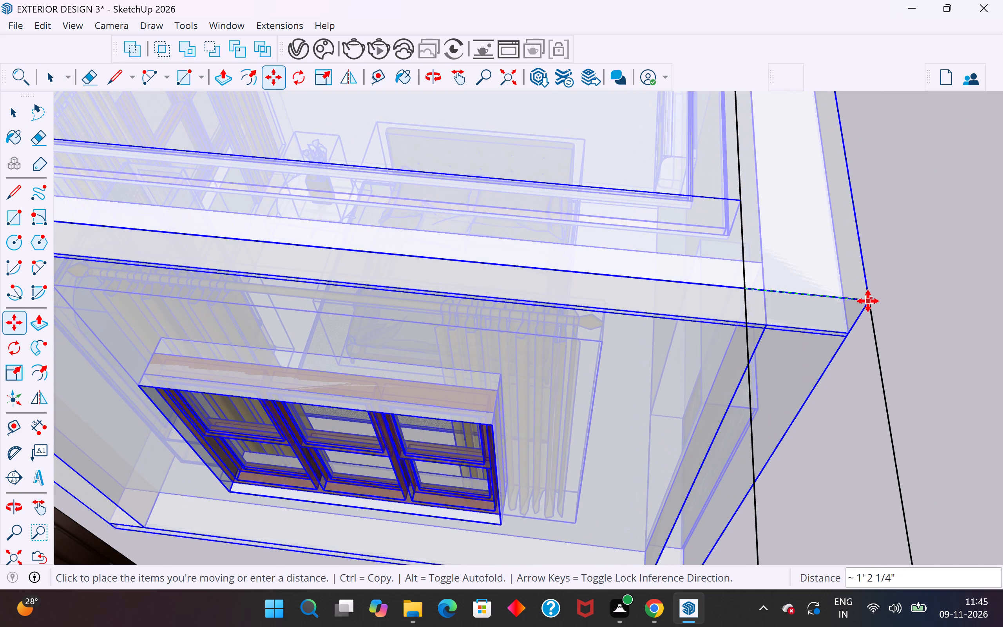
{"action": "left_click", "coordinate": [869, 301]}
{"action": "left_click", "coordinate": [10, 109]}
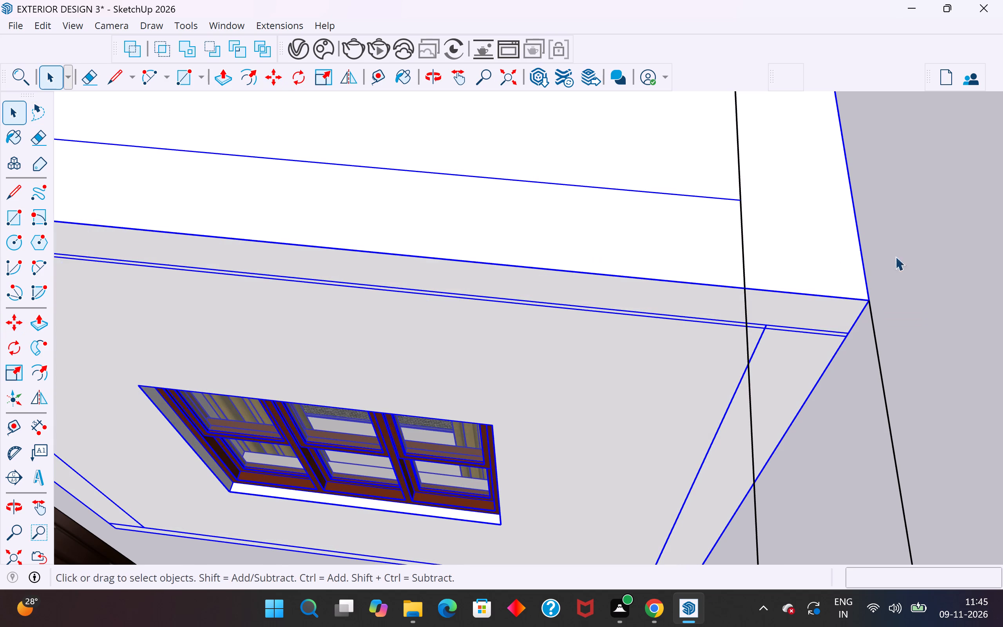
{"action": "left_click", "coordinate": [972, 244]}
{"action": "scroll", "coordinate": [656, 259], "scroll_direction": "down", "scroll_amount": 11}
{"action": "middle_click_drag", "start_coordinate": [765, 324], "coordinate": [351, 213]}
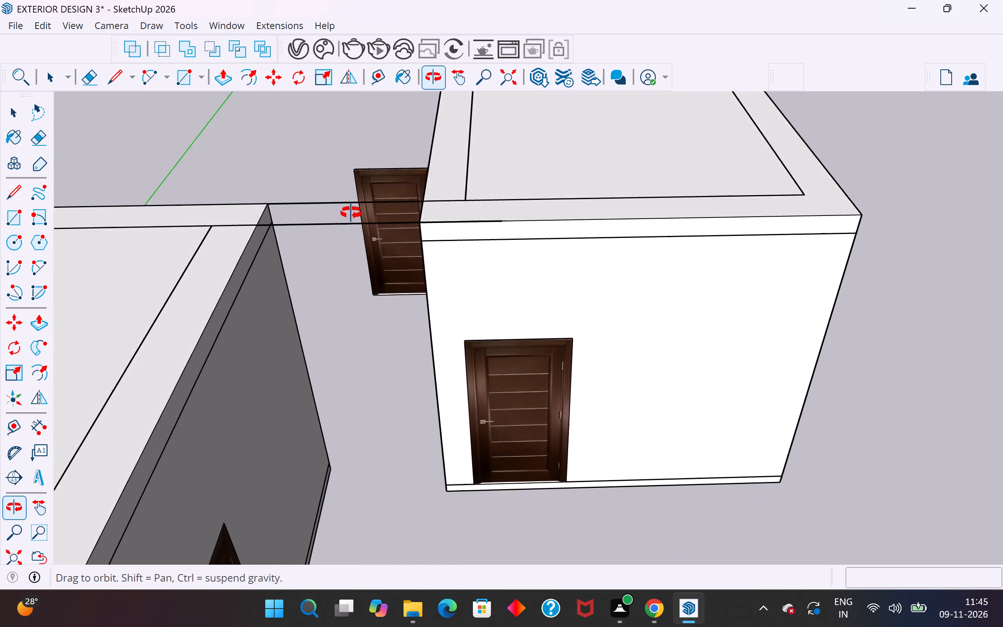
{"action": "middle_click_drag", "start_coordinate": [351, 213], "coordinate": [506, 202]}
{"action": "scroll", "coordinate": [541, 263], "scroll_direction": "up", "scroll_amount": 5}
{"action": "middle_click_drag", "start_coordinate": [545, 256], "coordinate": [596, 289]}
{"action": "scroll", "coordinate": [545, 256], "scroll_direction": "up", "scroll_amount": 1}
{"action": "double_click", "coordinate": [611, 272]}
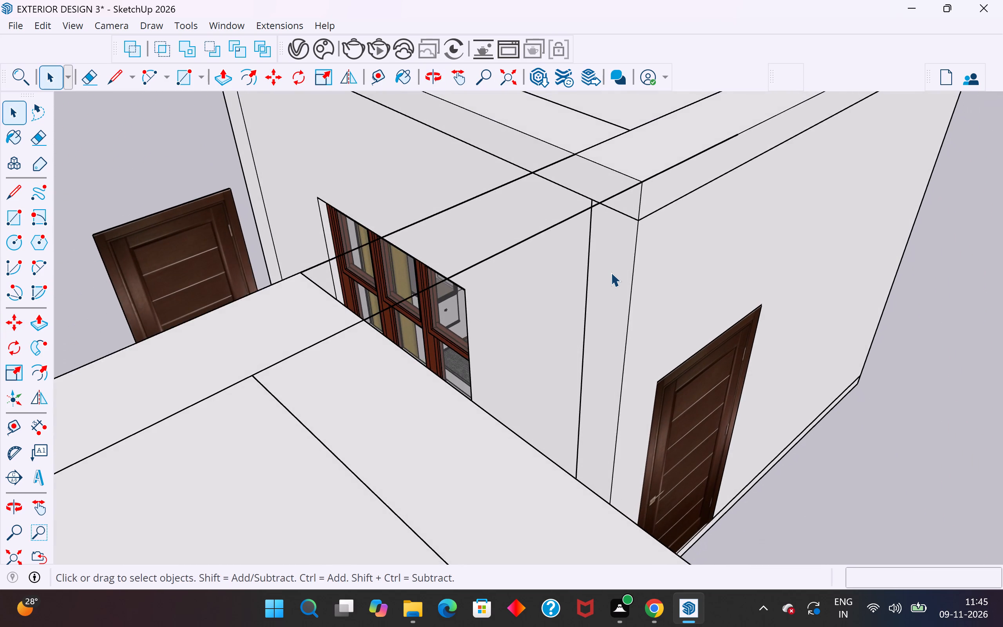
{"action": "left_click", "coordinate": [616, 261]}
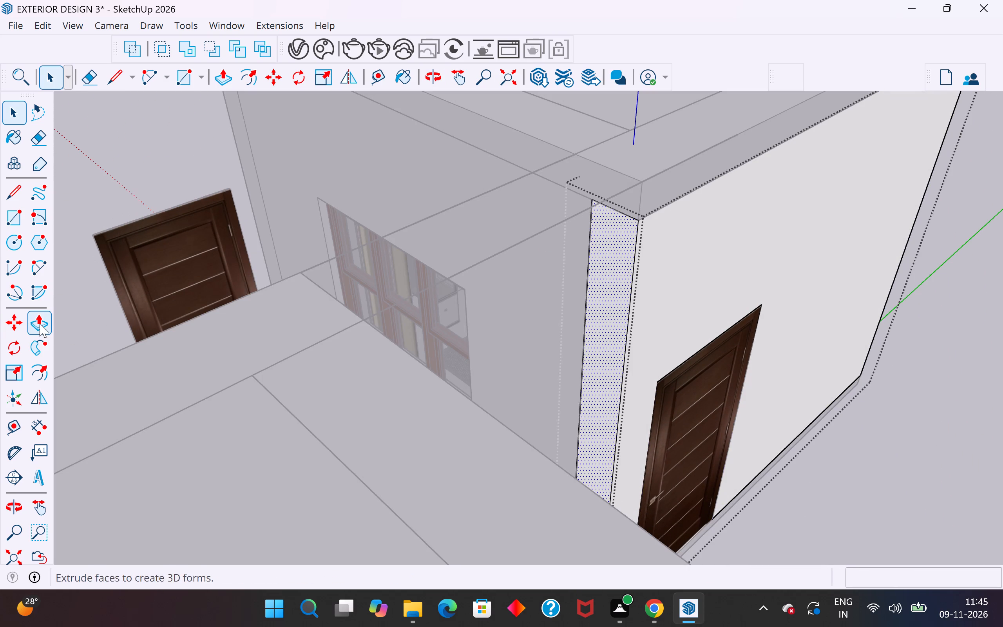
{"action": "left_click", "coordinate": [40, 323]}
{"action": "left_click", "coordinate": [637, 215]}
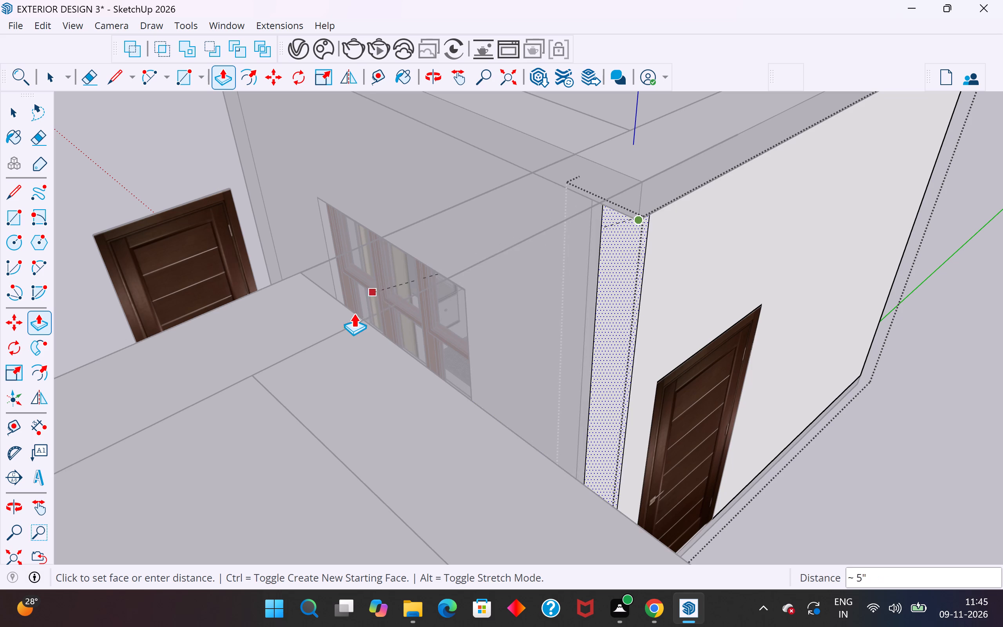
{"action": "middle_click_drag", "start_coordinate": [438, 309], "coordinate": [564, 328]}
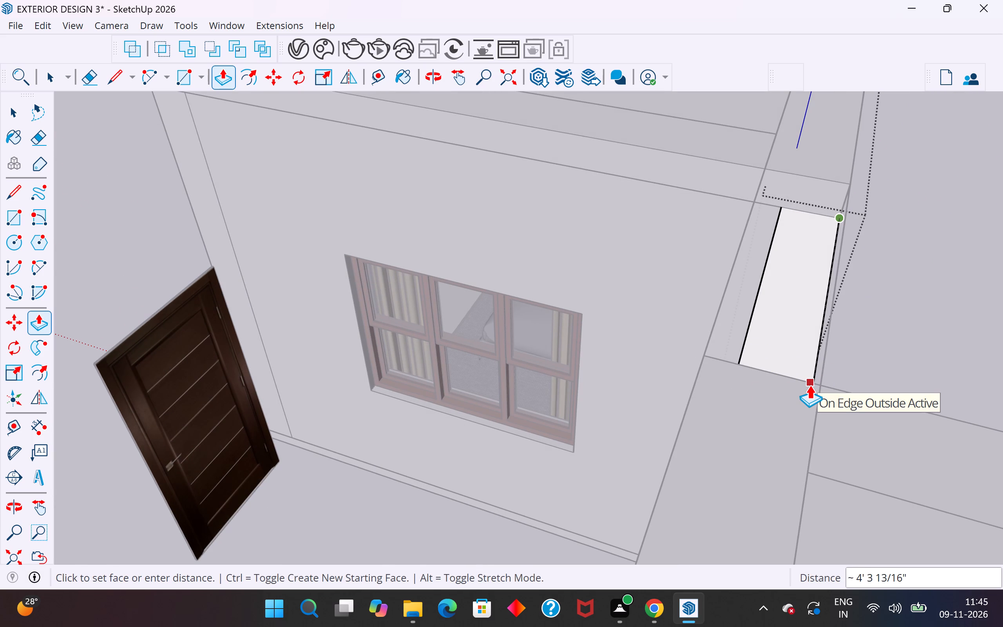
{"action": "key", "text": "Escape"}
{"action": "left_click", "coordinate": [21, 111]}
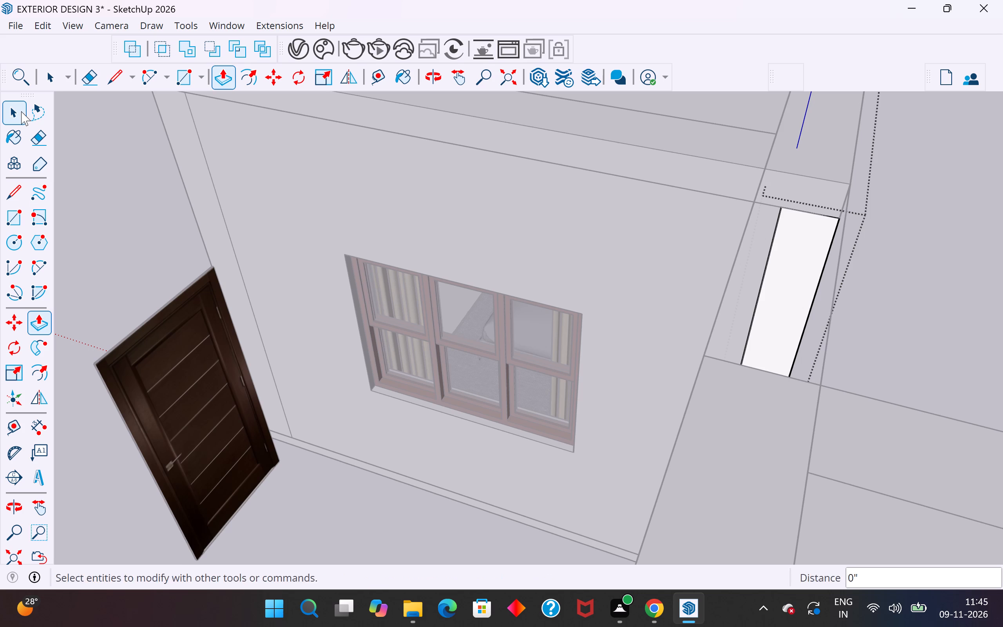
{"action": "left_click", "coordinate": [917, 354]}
Extend the moved bedroom's door-side wall about 4' 1" from its narrow end face towards the other bedroom block with Push/Pull.
{"action": "middle_click_drag", "start_coordinate": [855, 302], "coordinate": [758, 265]}
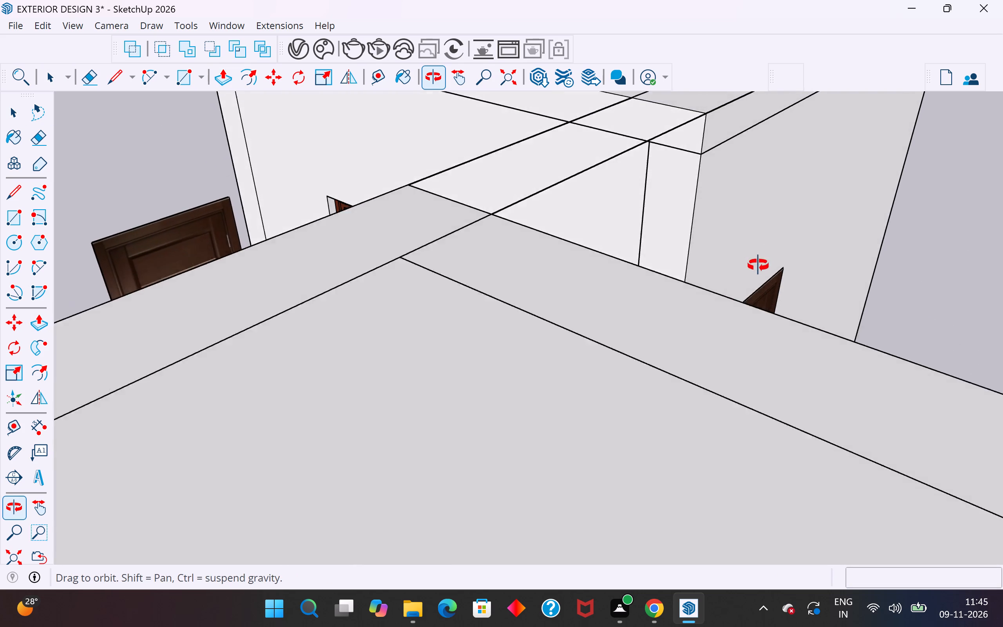
{"action": "middle_click_drag", "start_coordinate": [758, 265], "coordinate": [769, 300]}
{"action": "left_click", "coordinate": [669, 341]}
{"action": "double_click", "coordinate": [674, 340]}
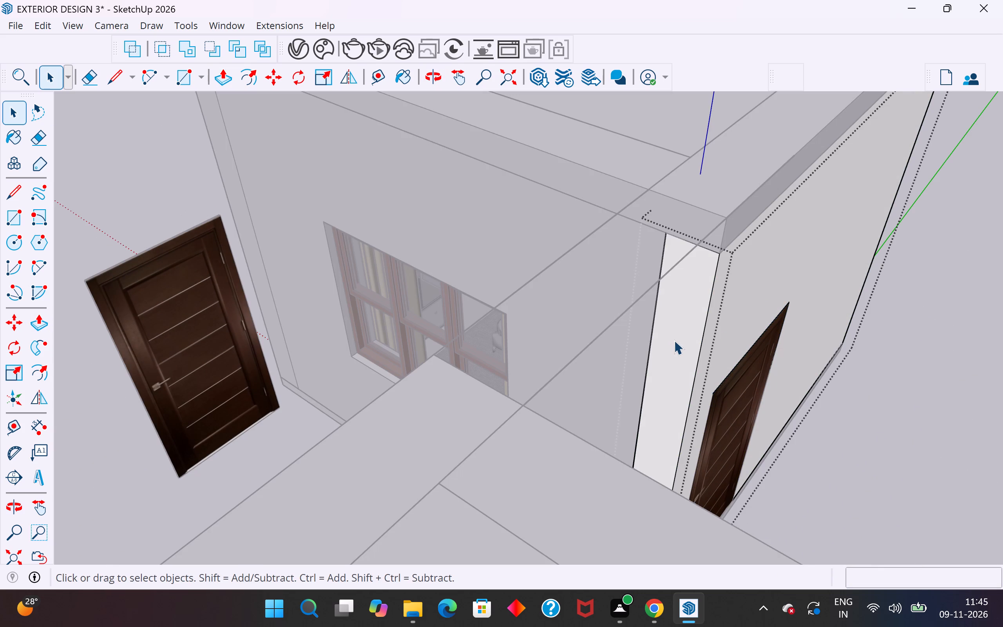
{"action": "left_click", "coordinate": [686, 326]}
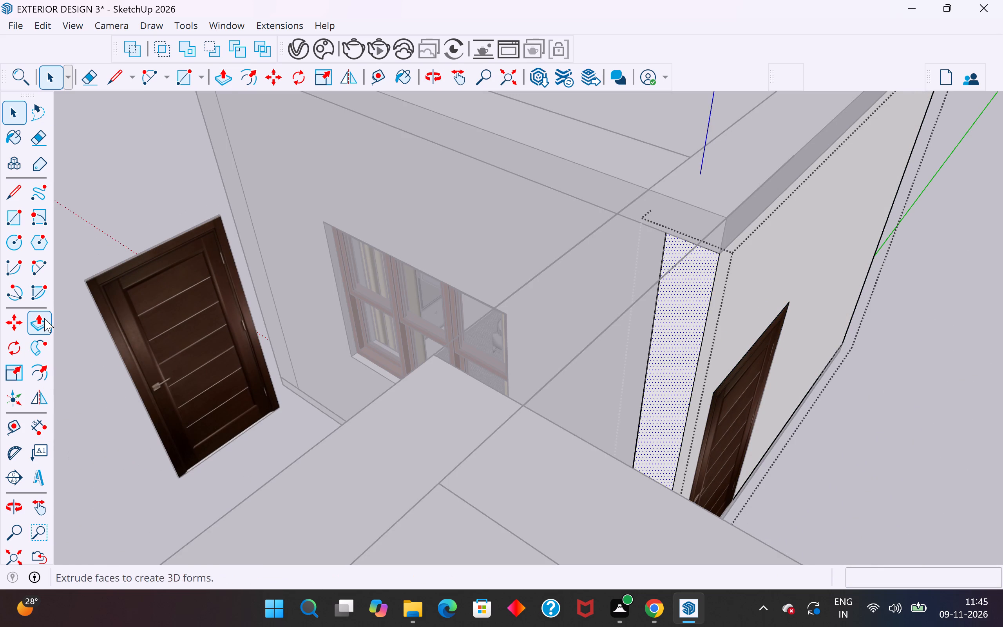
{"action": "left_click", "coordinate": [44, 318]}
{"action": "left_click", "coordinate": [713, 251]}
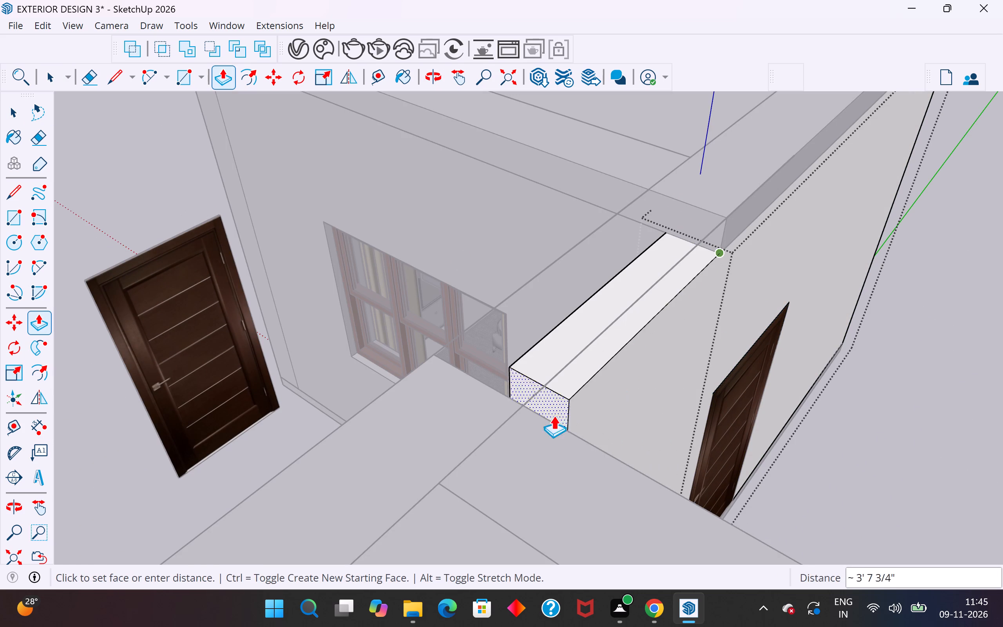
{"action": "left_click", "coordinate": [532, 425]}
{"action": "middle_click_drag", "start_coordinate": [706, 368], "coordinate": [561, 326]}
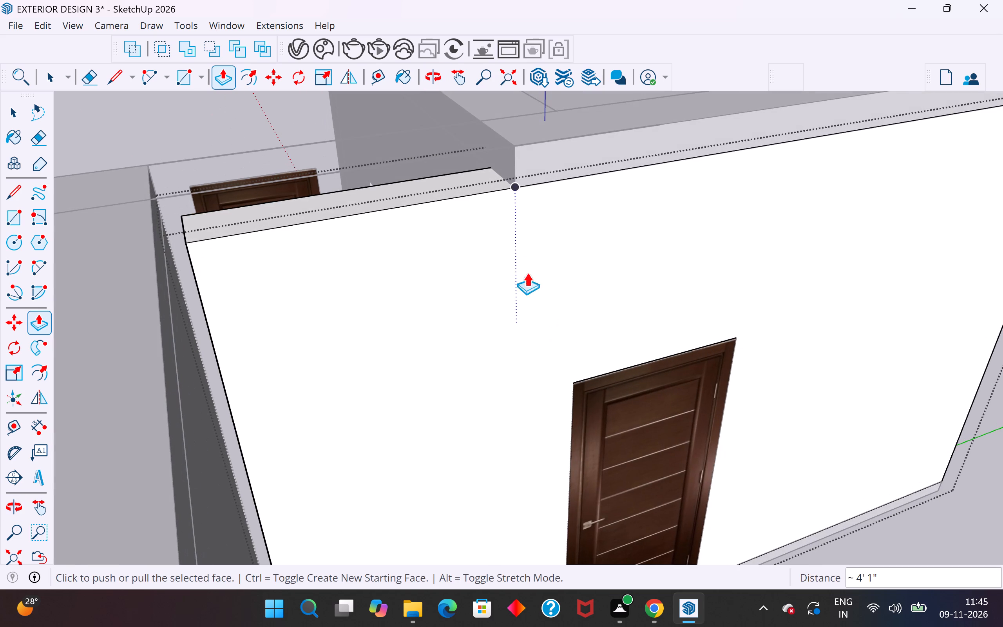
{"action": "middle_click_drag", "start_coordinate": [514, 251], "coordinate": [592, 265]}
{"action": "left_click", "coordinate": [9, 116]}
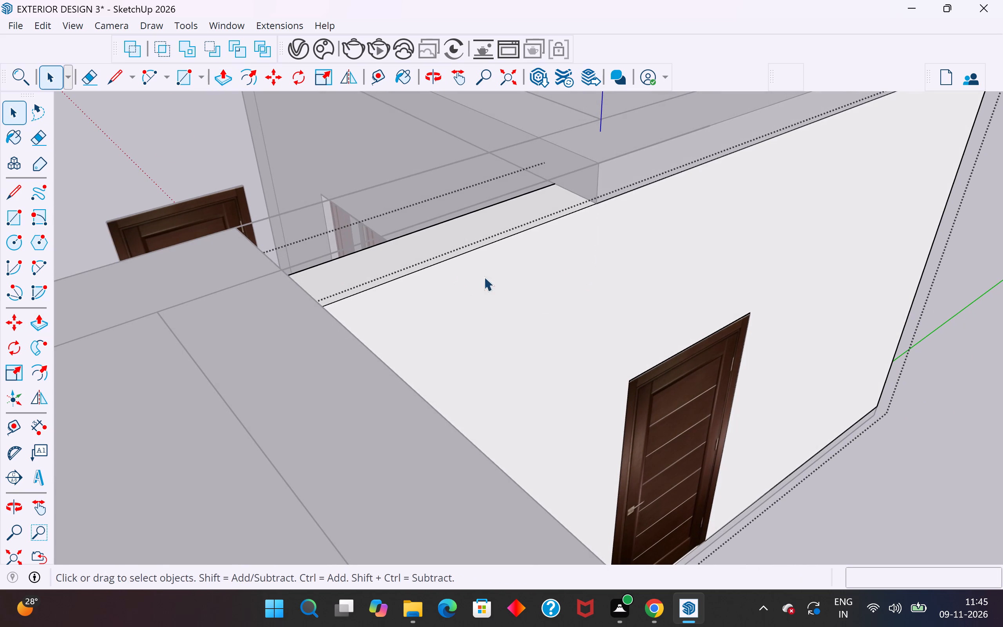
Draw a 10" line across the extended door-side wall's top face where it meets the bedroom block's roof corner.
{"action": "left_click", "coordinate": [891, 452]}
{"action": "middle_click_drag", "start_coordinate": [911, 494], "coordinate": [894, 515]}
{"action": "scroll", "coordinate": [607, 253], "scroll_direction": "up", "scroll_amount": 4}
{"action": "left_click", "coordinate": [469, 225]}
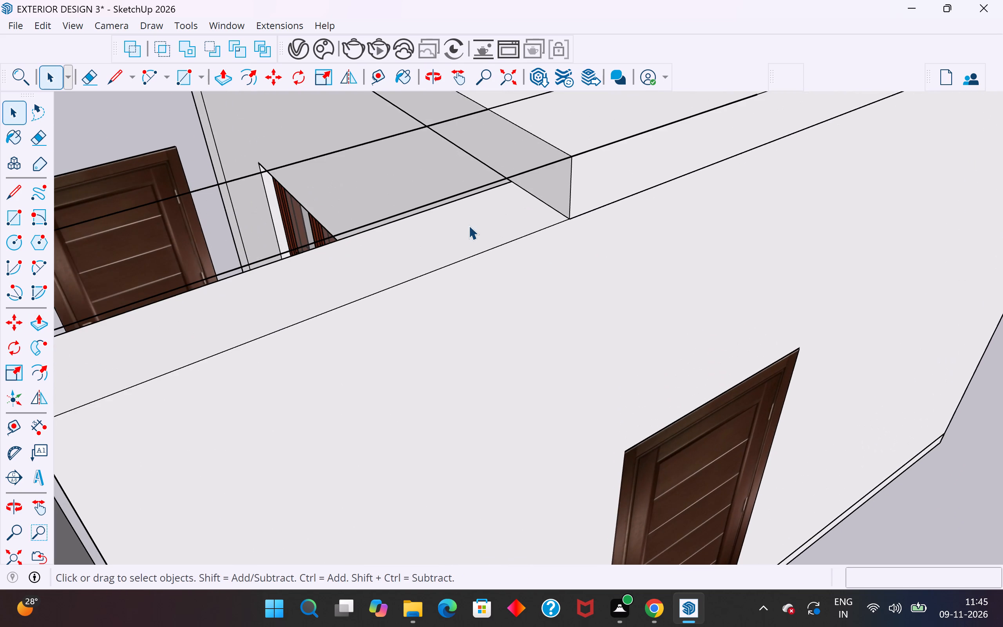
{"action": "scroll", "coordinate": [489, 207], "scroll_direction": "up", "scroll_amount": 5}
{"action": "triple_click", "coordinate": [277, 333]}
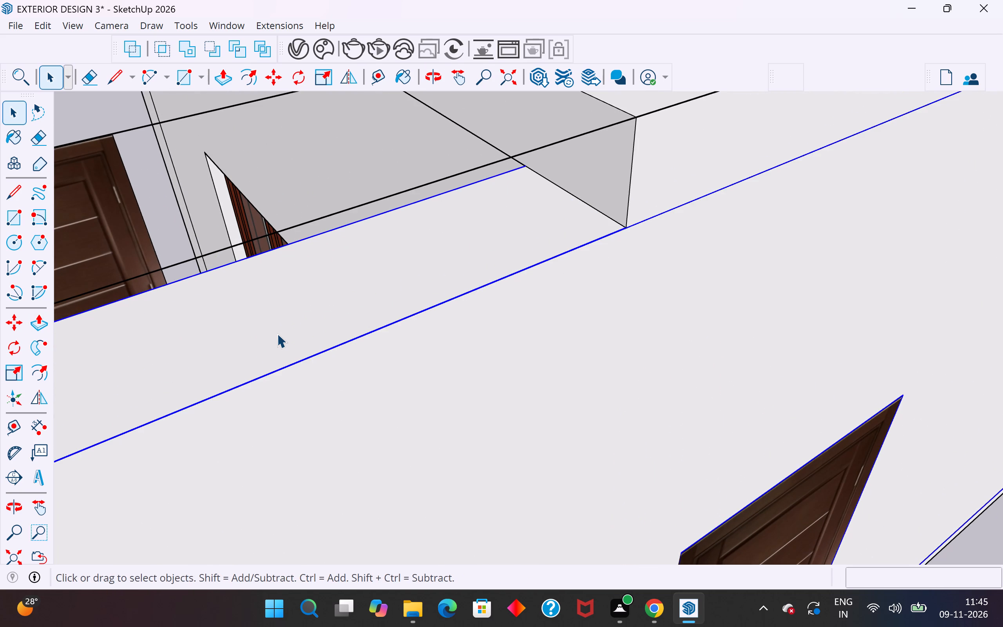
{"action": "left_click", "coordinate": [11, 198]}
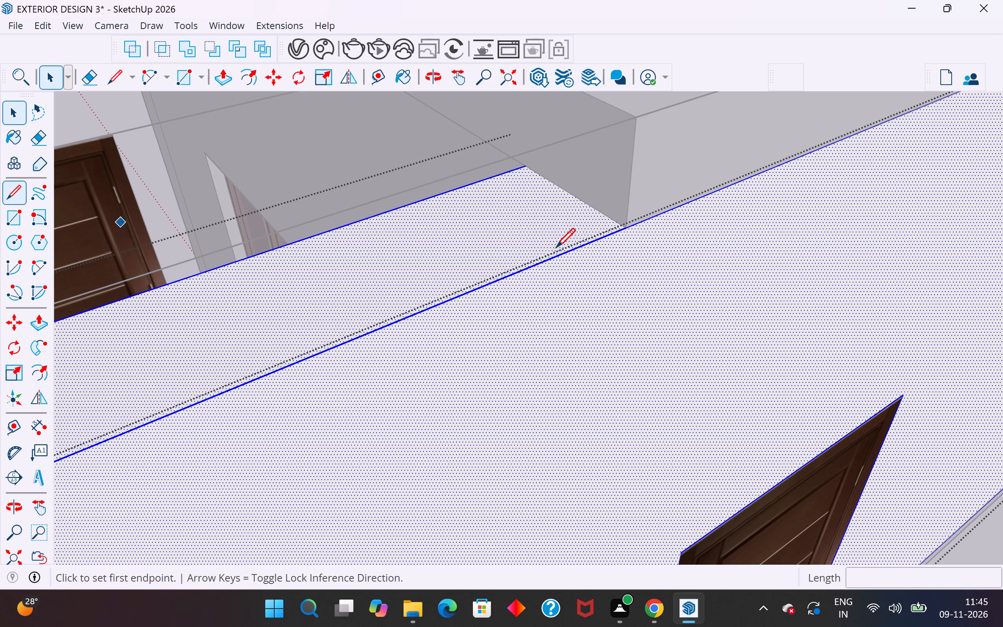
{"action": "left_click_drag", "start_coordinate": [523, 167], "coordinate": [528, 170]}
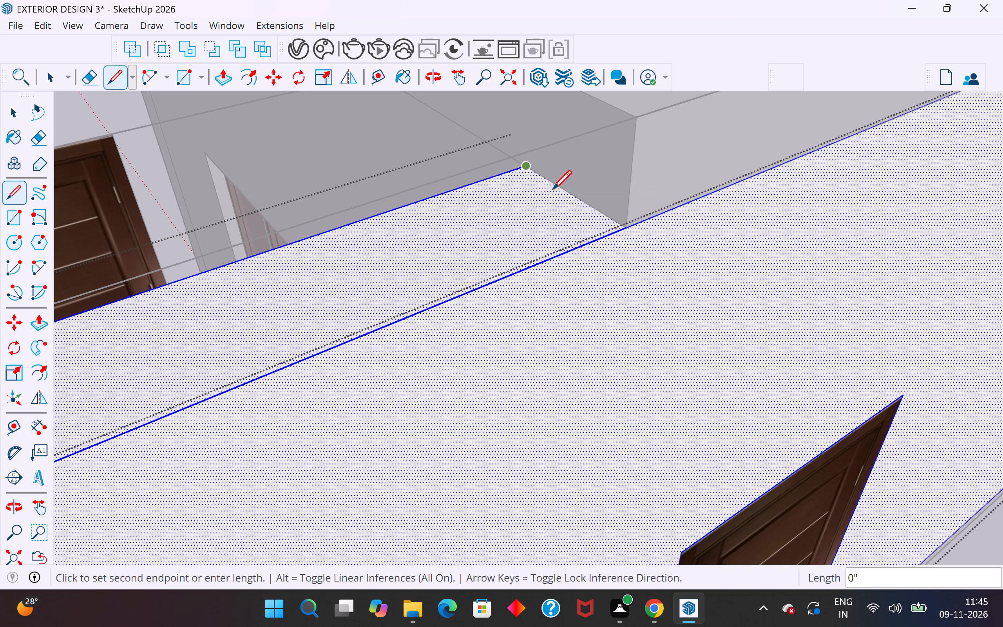
{"action": "left_click", "coordinate": [624, 234]}
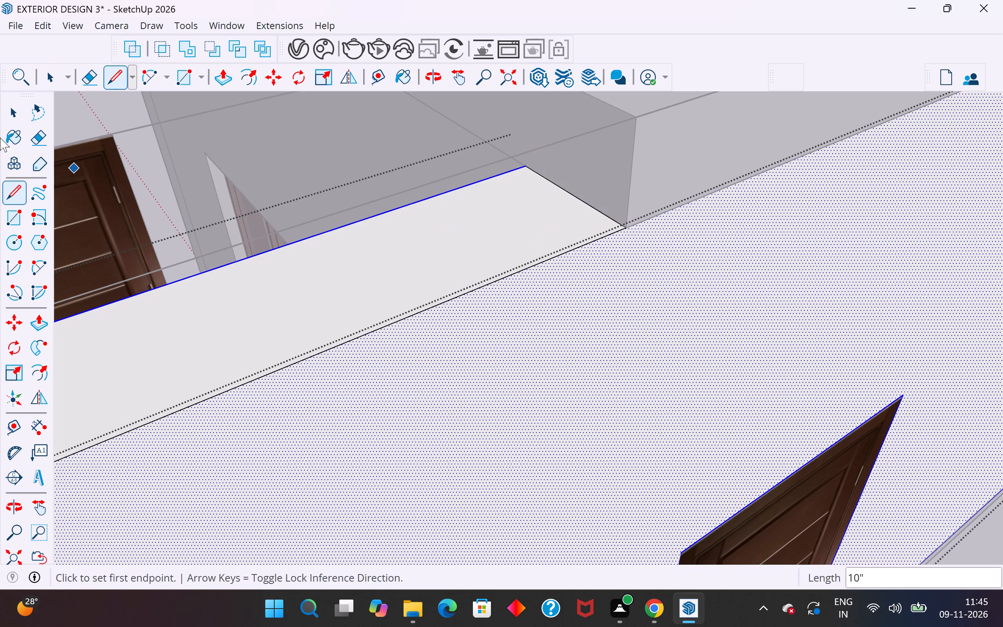
{"action": "left_click", "coordinate": [18, 112]}
{"action": "scroll", "coordinate": [454, 330], "scroll_direction": "down", "scroll_amount": 14}
{"action": "left_click", "coordinate": [846, 485]}
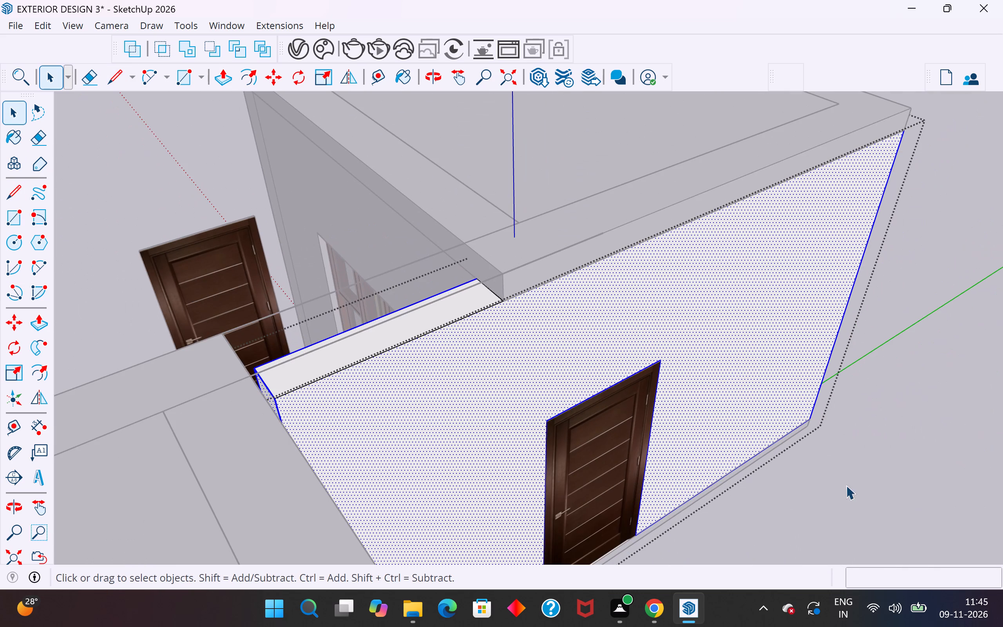
Examine the extended wall's lower edge and the floor slab beneath its bedroom block from below.
{"action": "left_click", "coordinate": [469, 306]}
{"action": "middle_click_drag", "start_coordinate": [518, 390], "coordinate": [420, 401]}
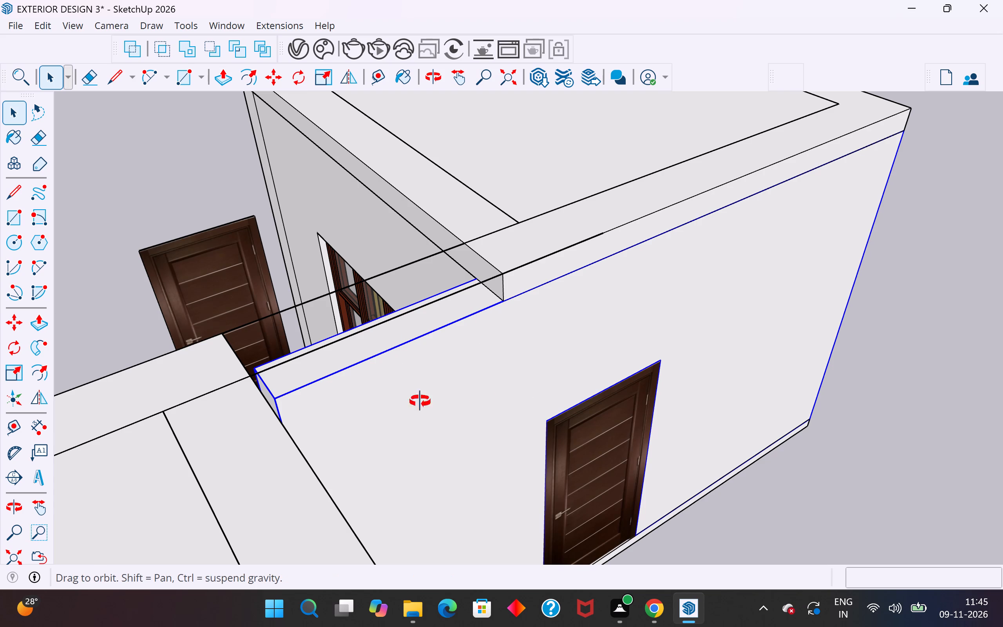
{"action": "middle_click_drag", "start_coordinate": [420, 401], "coordinate": [449, 273]}
{"action": "scroll", "coordinate": [433, 281], "scroll_direction": "down", "scroll_amount": 6}
{"action": "middle_click_drag", "start_coordinate": [432, 283], "coordinate": [429, 288]}
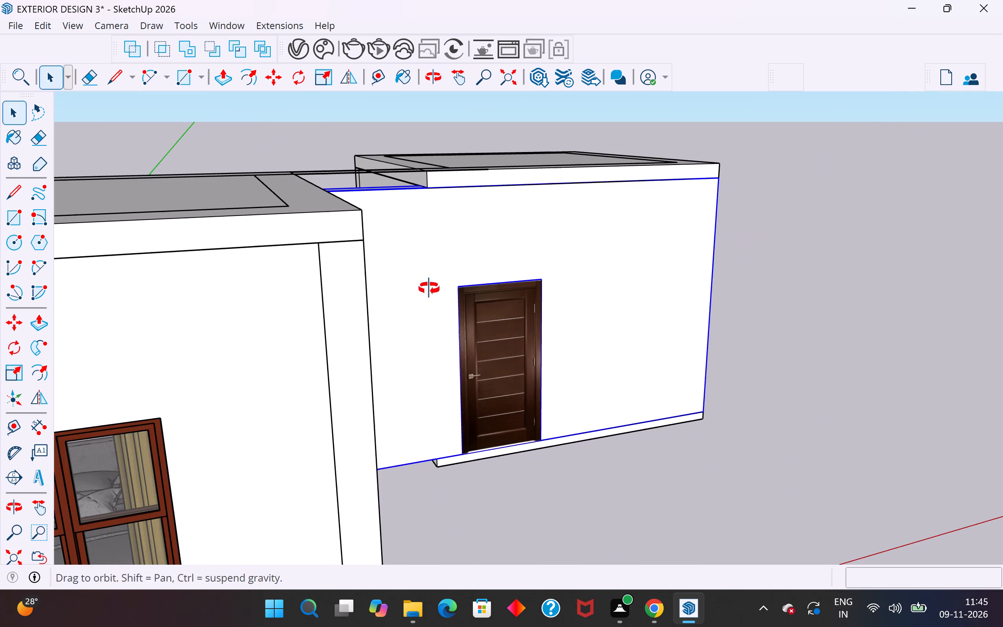
{"action": "middle_click_drag", "start_coordinate": [429, 288], "coordinate": [373, 342]}
{"action": "middle_click_drag", "start_coordinate": [337, 453], "coordinate": [332, 253]}
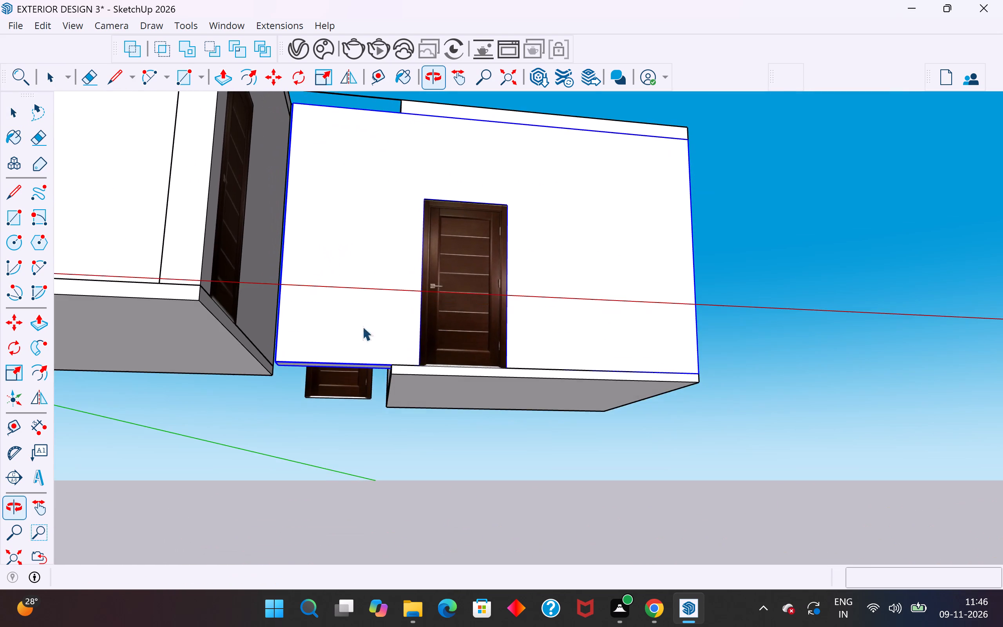
{"action": "scroll", "coordinate": [369, 349], "scroll_direction": "up", "scroll_amount": 4}
{"action": "middle_click_drag", "start_coordinate": [381, 349], "coordinate": [412, 337]}
{"action": "scroll", "coordinate": [411, 351], "scroll_direction": "up", "scroll_amount": 3}
{"action": "left_click", "coordinate": [433, 382]}
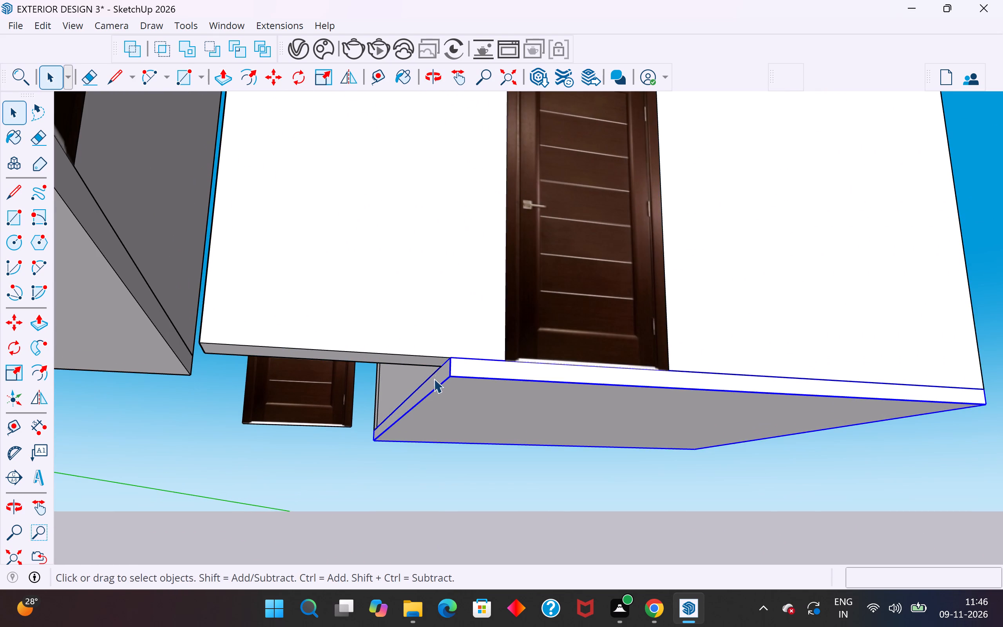
{"action": "double_click", "coordinate": [435, 375]}
{"action": "left_click", "coordinate": [438, 374]}
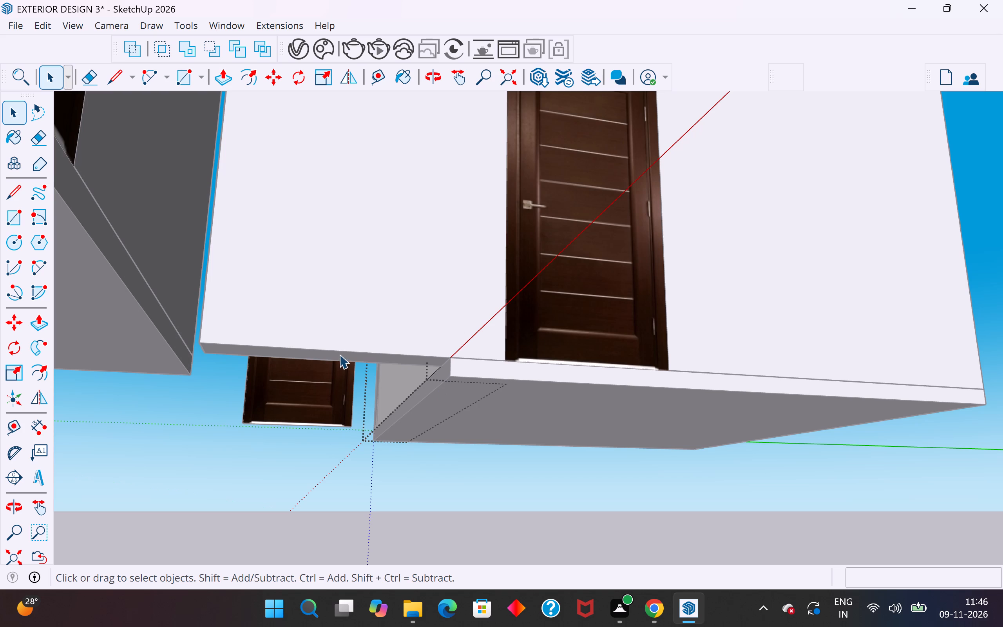
{"action": "scroll", "coordinate": [426, 382], "scroll_direction": "down", "scroll_amount": 4}
{"action": "left_click", "coordinate": [448, 439]}
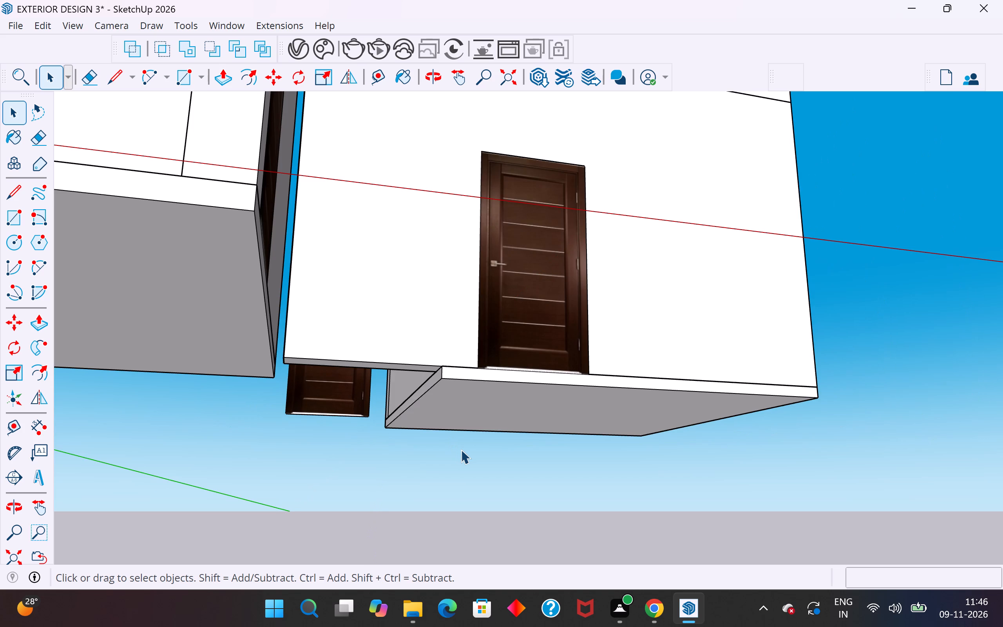
Extend the door-side wall's narrow end face about 2 3/4" with Push/Pull to meet the other bedroom block.
{"action": "middle_click_drag", "start_coordinate": [470, 427], "coordinate": [467, 504]}
{"action": "scroll", "coordinate": [315, 445], "scroll_direction": "up", "scroll_amount": 9}
{"action": "middle_click_drag", "start_coordinate": [276, 406], "coordinate": [292, 417]}
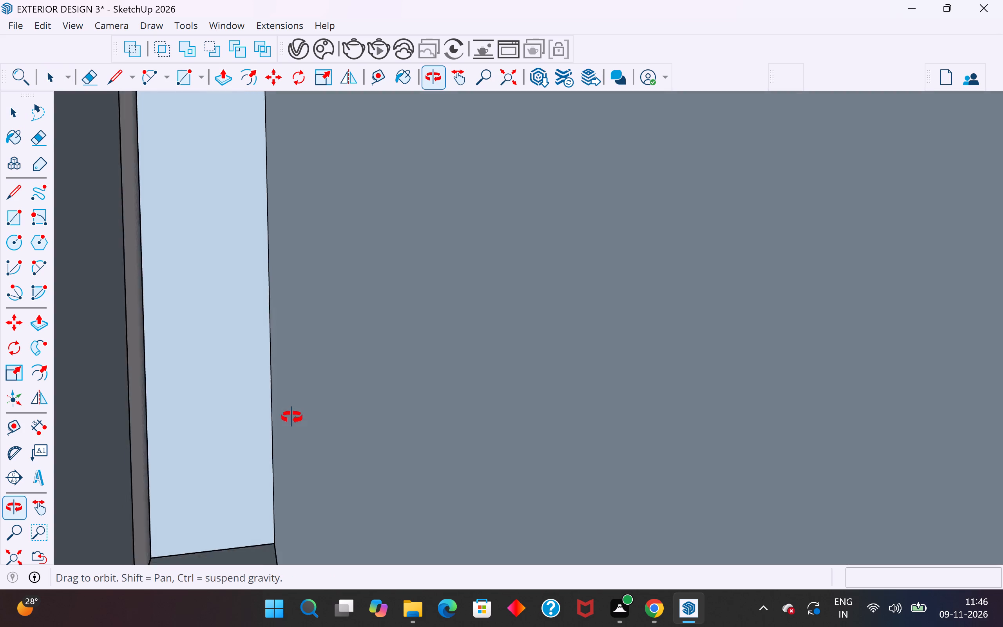
{"action": "middle_click_drag", "start_coordinate": [292, 417], "coordinate": [279, 414]}
{"action": "scroll", "coordinate": [279, 414], "scroll_direction": "up", "scroll_amount": 4}
{"action": "left_click", "coordinate": [339, 407]}
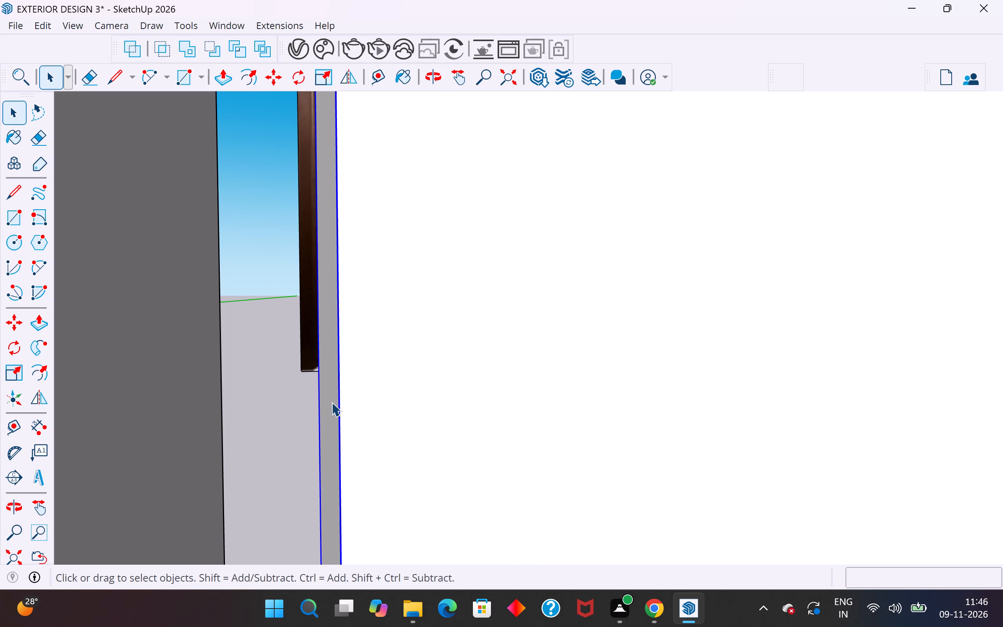
{"action": "double_click", "coordinate": [331, 399]}
{"action": "left_click", "coordinate": [327, 376]}
{"action": "scroll", "coordinate": [331, 262], "scroll_direction": "down", "scroll_amount": 15}
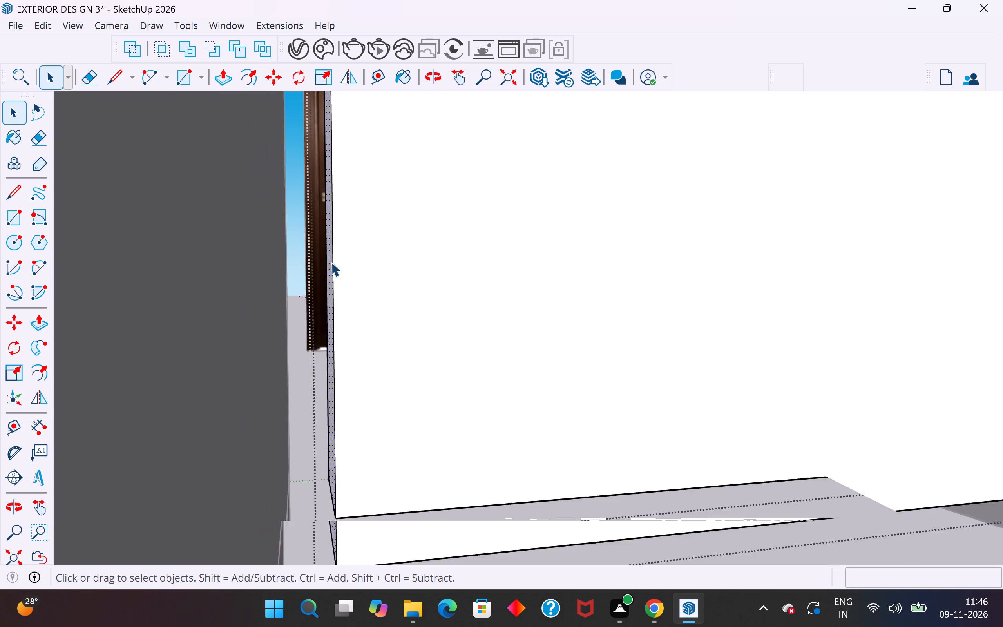
{"action": "scroll", "coordinate": [331, 262], "scroll_direction": "down", "scroll_amount": 5}
{"action": "middle_click_drag", "start_coordinate": [403, 381], "coordinate": [351, 371]}
{"action": "scroll", "coordinate": [344, 368], "scroll_direction": "down", "scroll_amount": 7}
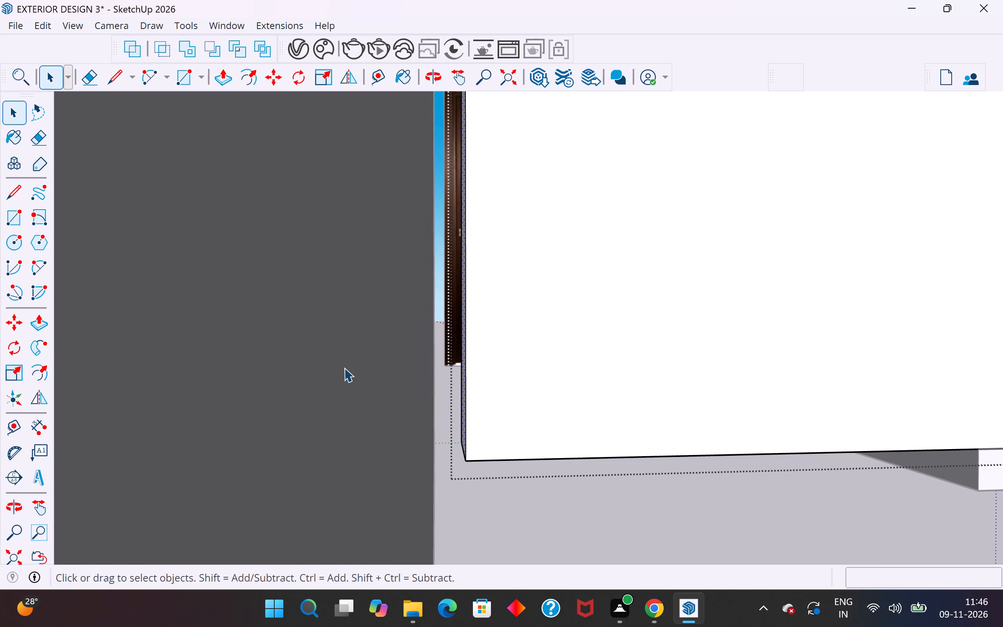
{"action": "scroll", "coordinate": [454, 260], "scroll_direction": "down", "scroll_amount": 5}
{"action": "scroll", "coordinate": [442, 259], "scroll_direction": "down", "scroll_amount": 20}
{"action": "scroll", "coordinate": [442, 259], "scroll_direction": "down", "scroll_amount": 1}
{"action": "scroll", "coordinate": [293, 211], "scroll_direction": "down", "scroll_amount": 3}
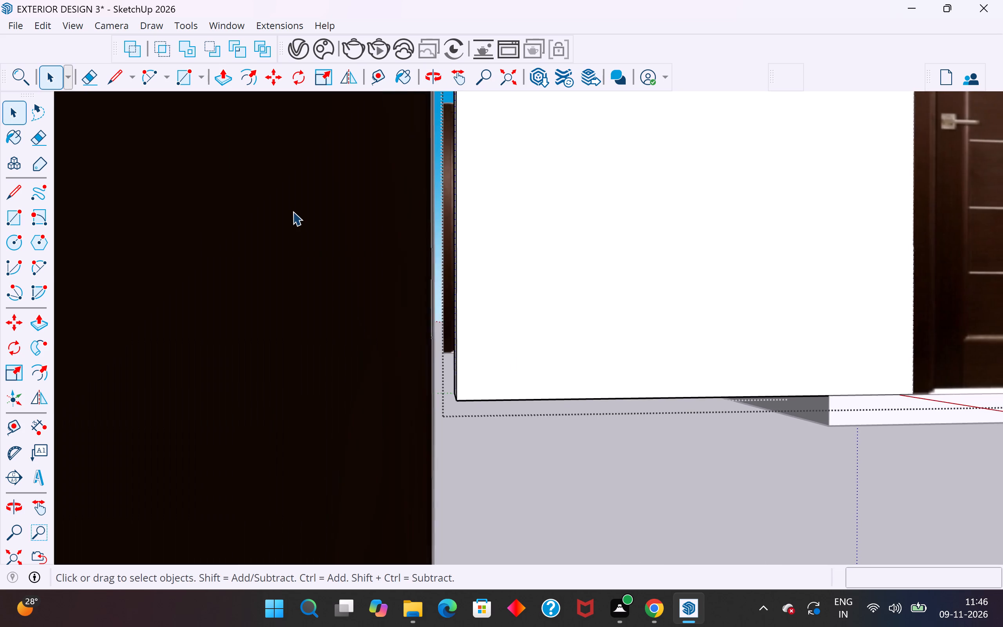
{"action": "scroll", "coordinate": [293, 211], "scroll_direction": "down", "scroll_amount": 11}
{"action": "middle_click_drag", "start_coordinate": [445, 374], "coordinate": [431, 315]}
{"action": "scroll", "coordinate": [432, 349], "scroll_direction": "up", "scroll_amount": 5}
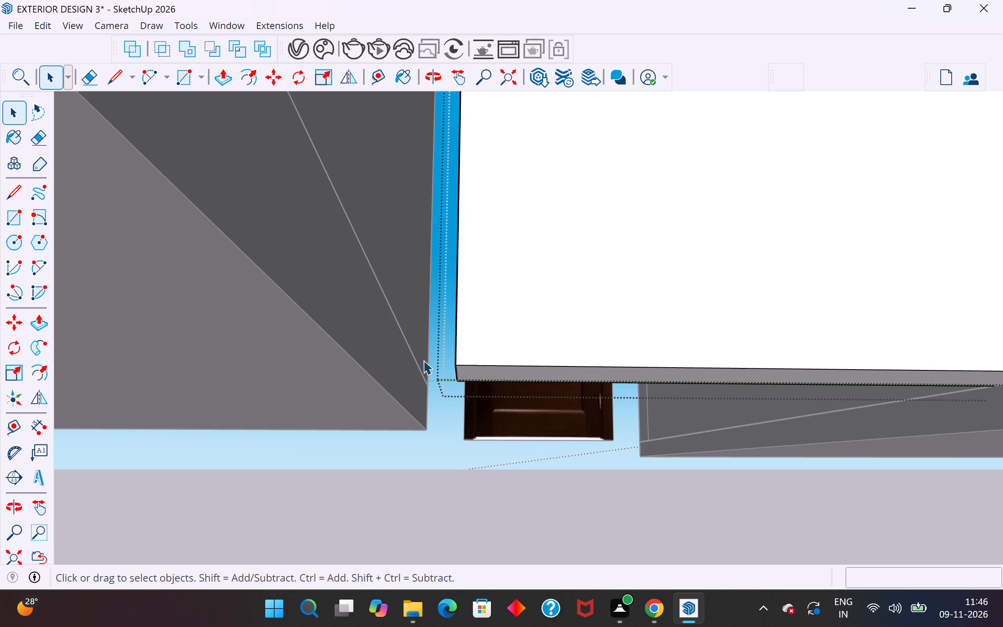
{"action": "scroll", "coordinate": [423, 360], "scroll_direction": "up", "scroll_amount": 3}
{"action": "middle_click_drag", "start_coordinate": [423, 362], "coordinate": [431, 283]}
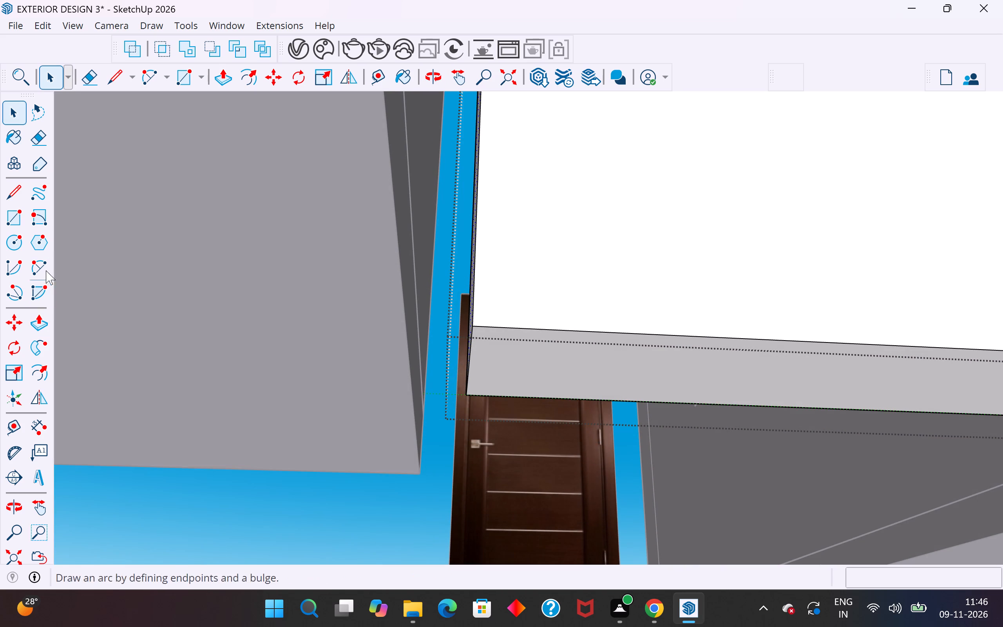
{"action": "left_click", "coordinate": [43, 318]}
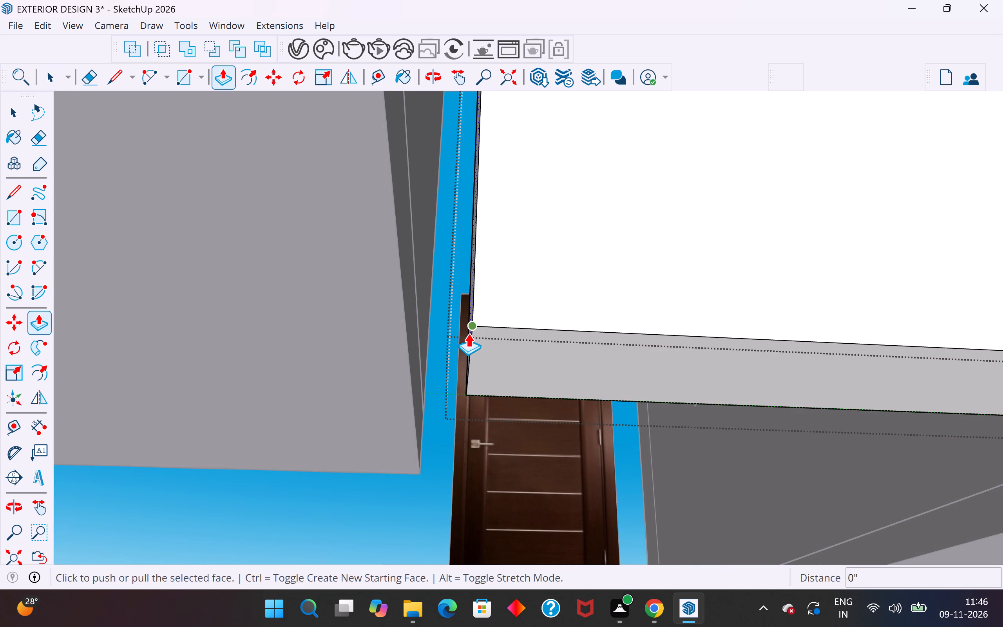
{"action": "left_click", "coordinate": [468, 333]}
{"action": "left_click", "coordinate": [417, 333]}
{"action": "scroll", "coordinate": [358, 403], "scroll_direction": "down", "scroll_amount": 9}
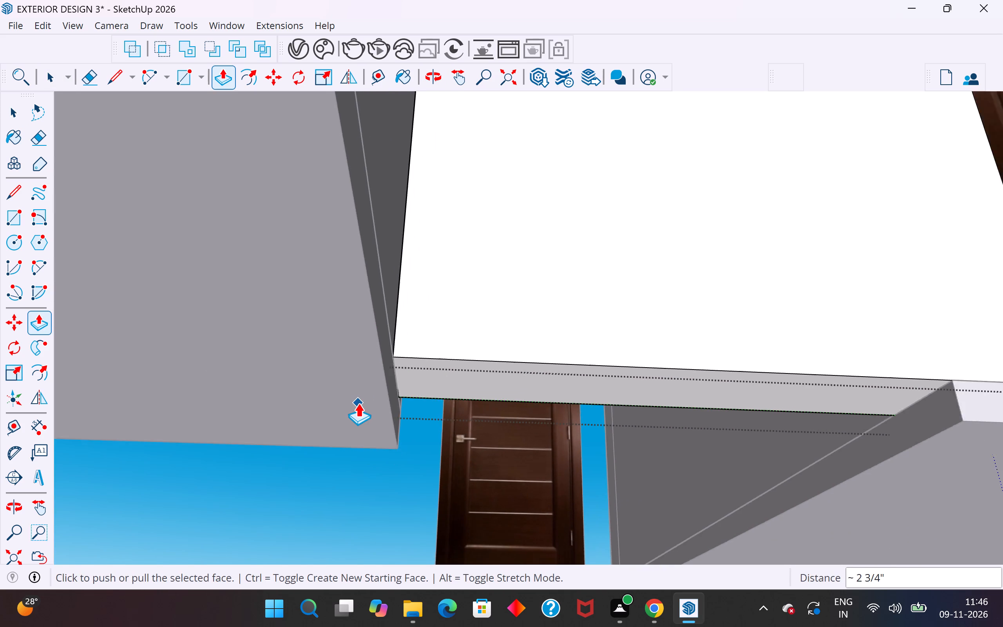
{"action": "scroll", "coordinate": [358, 403], "scroll_direction": "down", "scroll_amount": 15}
{"action": "middle_click_drag", "start_coordinate": [573, 327], "coordinate": [532, 561]}
{"action": "middle_click_drag", "start_coordinate": [601, 209], "coordinate": [611, 429]}
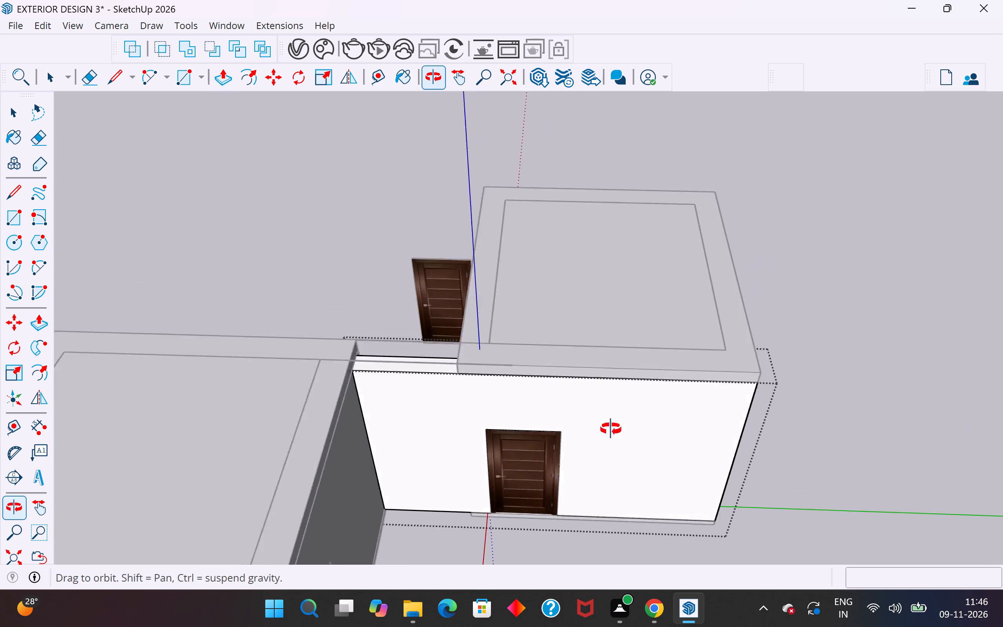
{"action": "middle_click_drag", "start_coordinate": [611, 429], "coordinate": [615, 441]}
{"action": "left_click", "coordinate": [17, 116]}
{"action": "left_click", "coordinate": [235, 294]}
Move the loose door about 37' 7/8" along the green axis, clear of both bedroom blocks.
{"action": "middle_click_drag", "start_coordinate": [359, 361], "coordinate": [699, 320]}
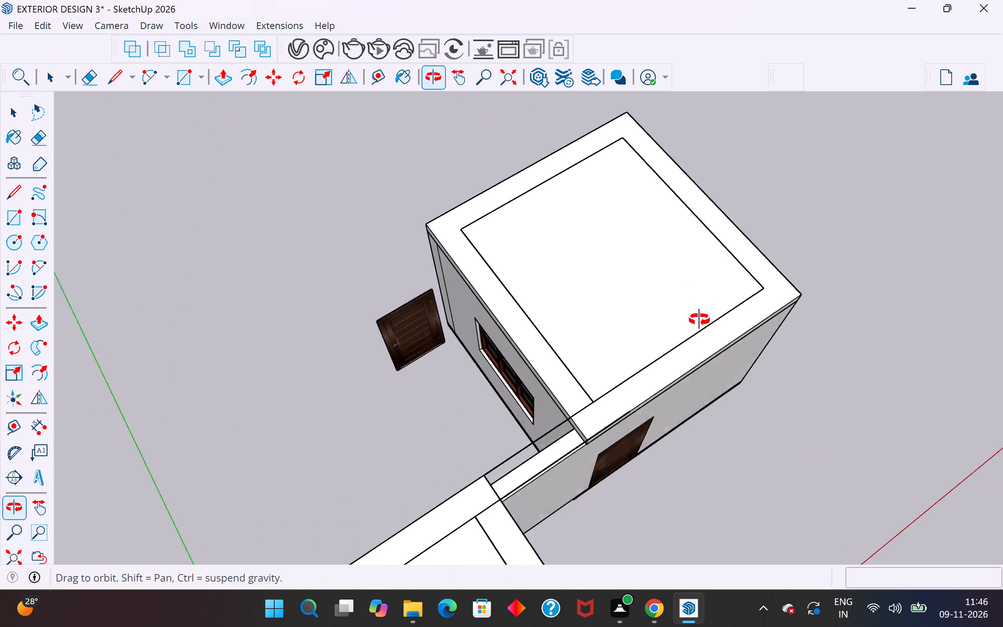
{"action": "middle_click_drag", "start_coordinate": [699, 320], "coordinate": [788, 222]}
{"action": "middle_click_drag", "start_coordinate": [597, 329], "coordinate": [811, 319]}
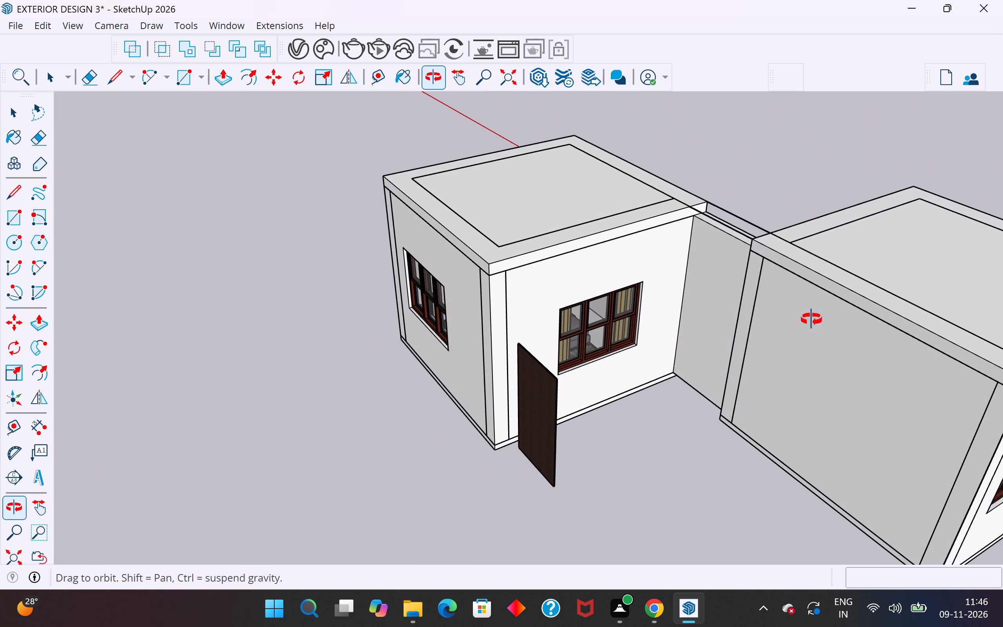
{"action": "middle_click_drag", "start_coordinate": [811, 319], "coordinate": [783, 321]}
{"action": "left_click", "coordinate": [521, 432]}
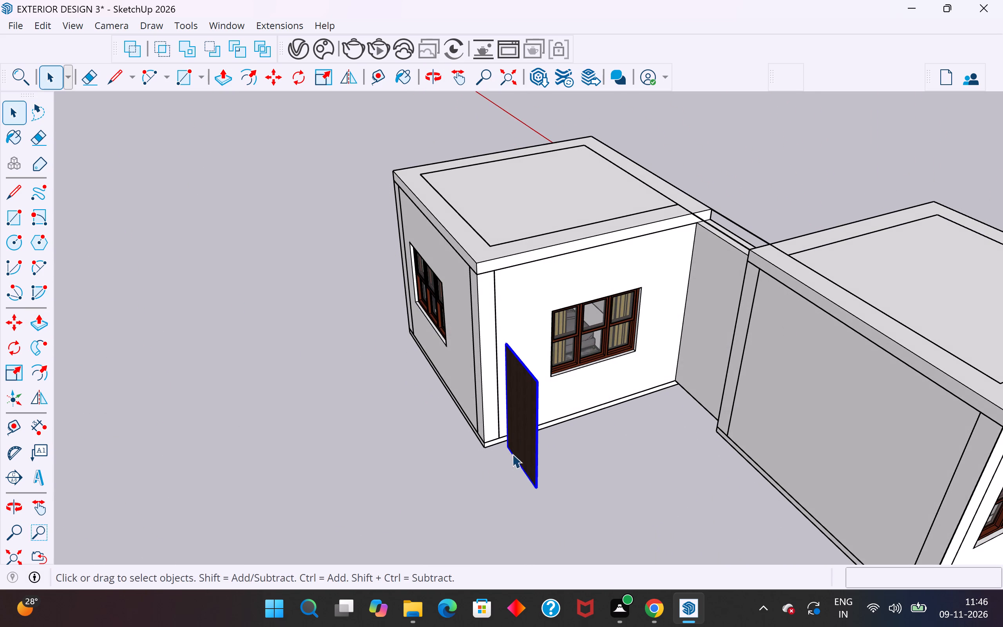
{"action": "key", "text": "m"}
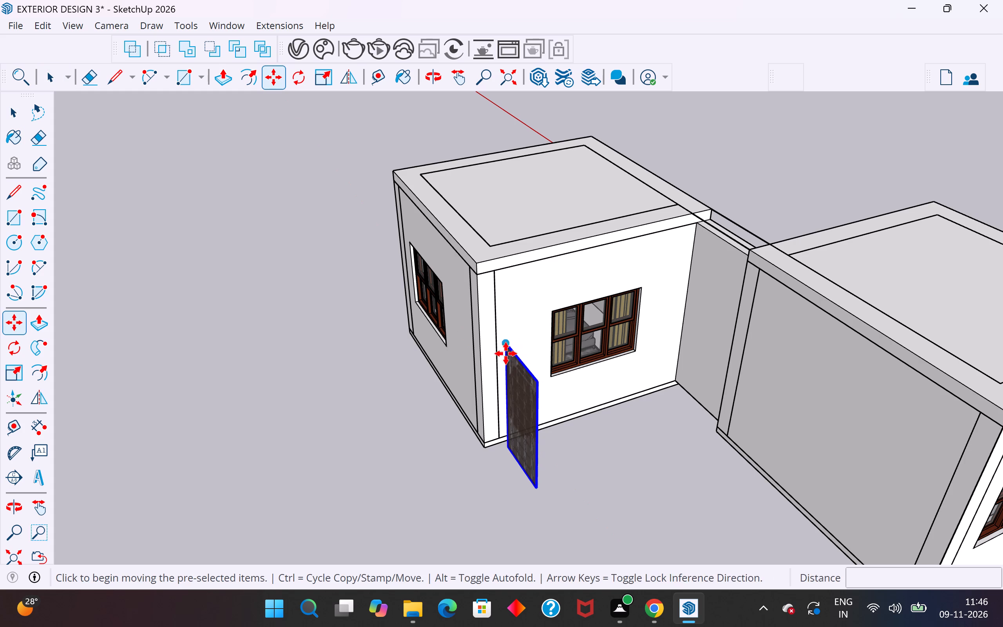
{"action": "left_click", "coordinate": [509, 341]}
{"action": "middle_click_drag", "start_coordinate": [839, 161], "coordinate": [812, 170]}
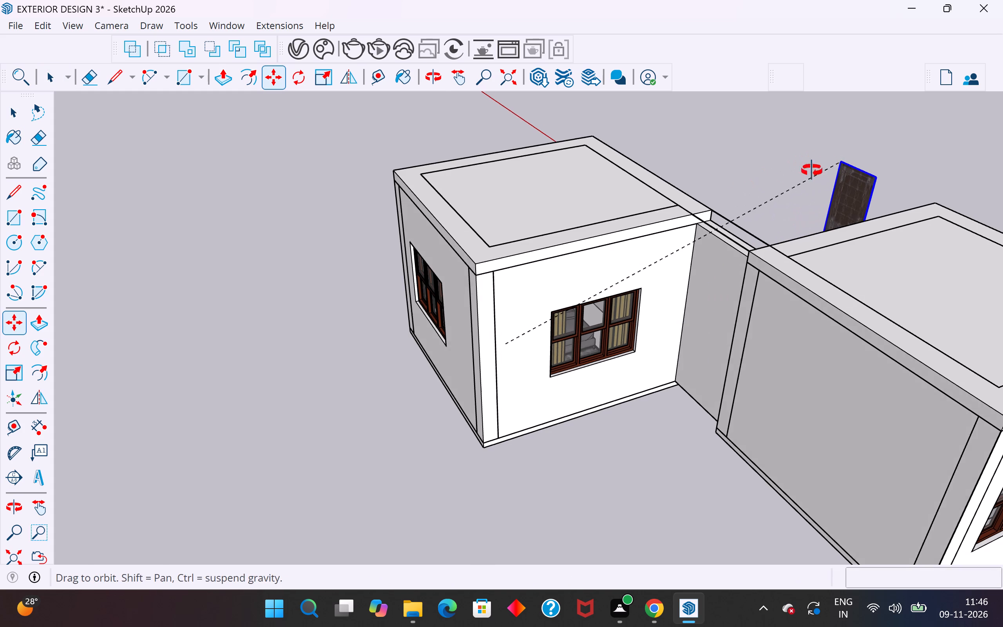
{"action": "middle_click_drag", "start_coordinate": [812, 170], "coordinate": [478, 127]}
{"action": "scroll", "coordinate": [478, 127], "scroll_direction": "up", "scroll_amount": 1}
{"action": "scroll", "coordinate": [478, 127], "scroll_direction": "down", "scroll_amount": 10}
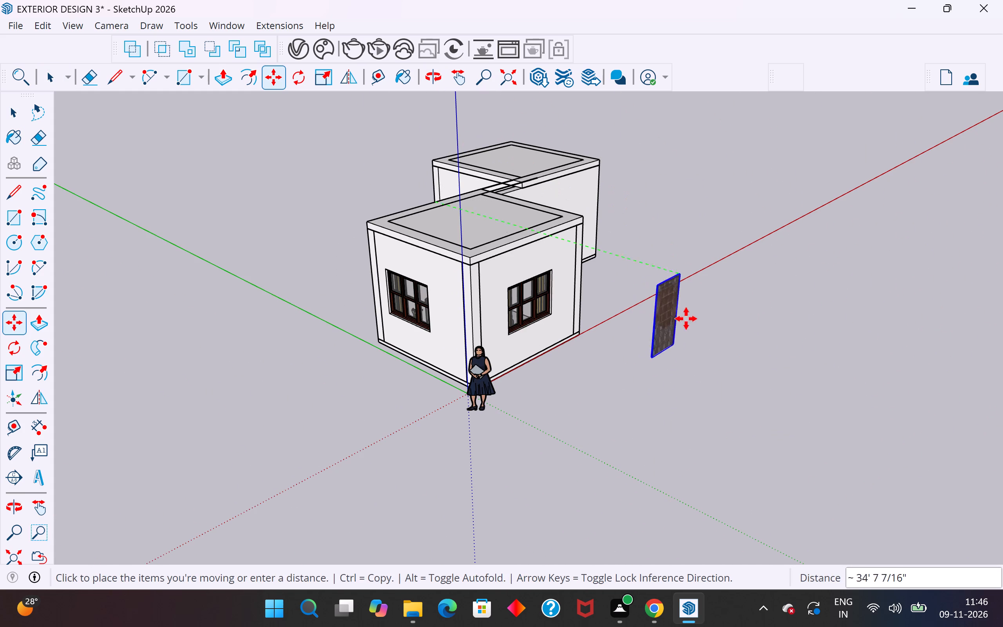
{"action": "left_click", "coordinate": [759, 296]}
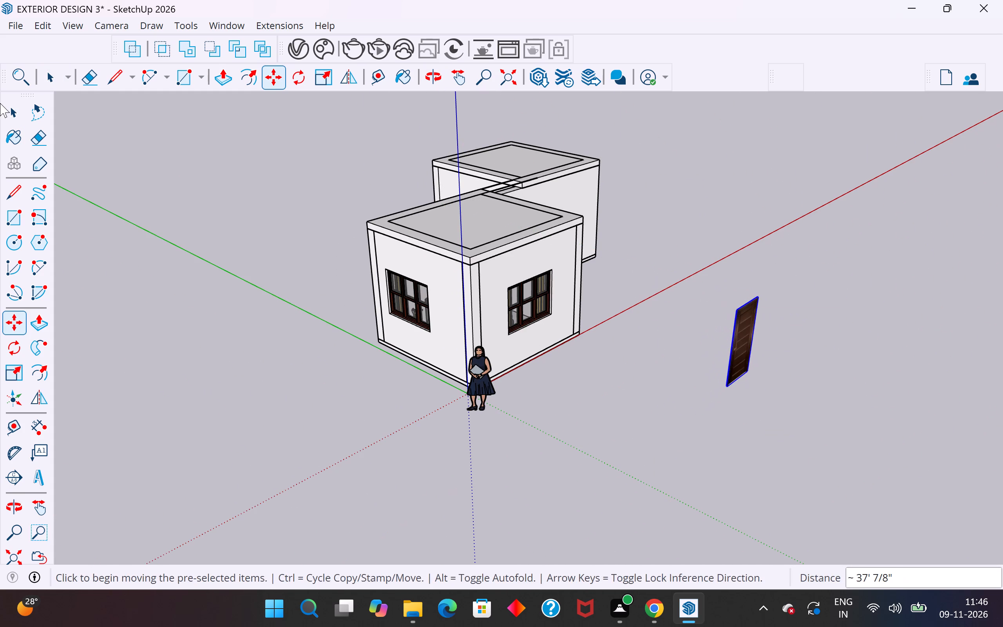
{"action": "left_click", "coordinate": [15, 109]}
{"action": "left_click", "coordinate": [140, 213]}
Extend the moved bedroom's outer windowed wall about 17' 2" from its narrow end face with Push/Pull, parallel to the other block's side wall.
{"action": "middle_click_drag", "start_coordinate": [237, 301], "coordinate": [626, 372]}
{"action": "scroll", "coordinate": [399, 312], "scroll_direction": "up", "scroll_amount": 3}
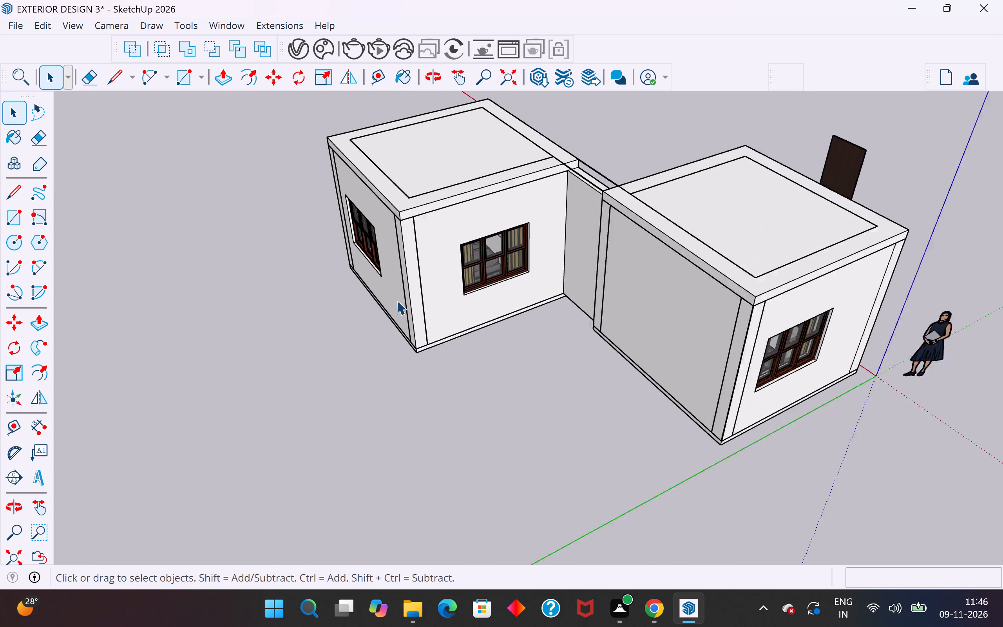
{"action": "scroll", "coordinate": [397, 301], "scroll_direction": "up", "scroll_amount": 1}
{"action": "left_click", "coordinate": [420, 314]}
{"action": "double_click", "coordinate": [420, 314]}
{"action": "left_click", "coordinate": [420, 324]}
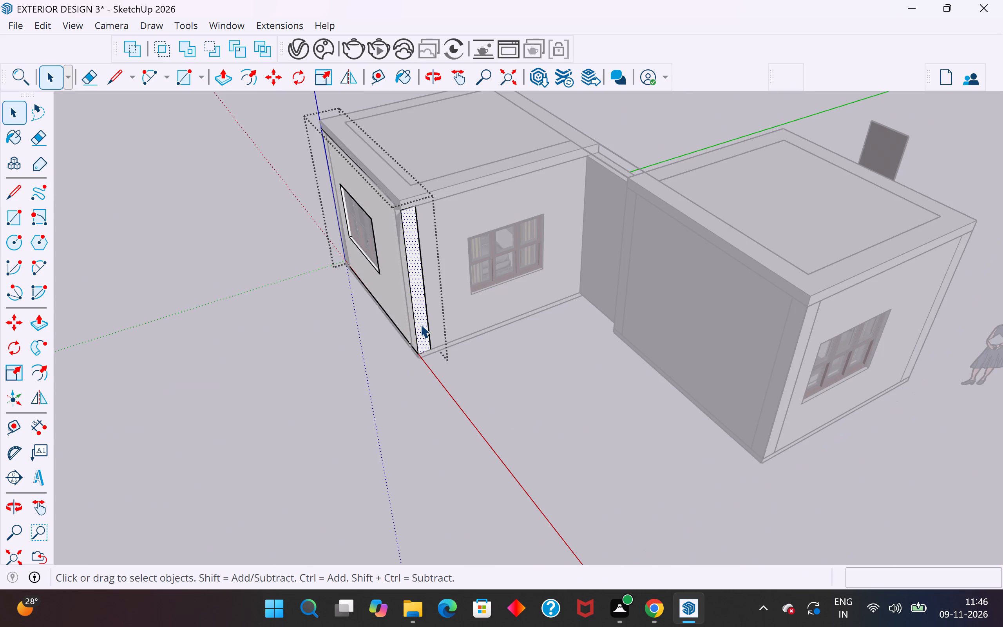
{"action": "left_click", "coordinate": [47, 324]}
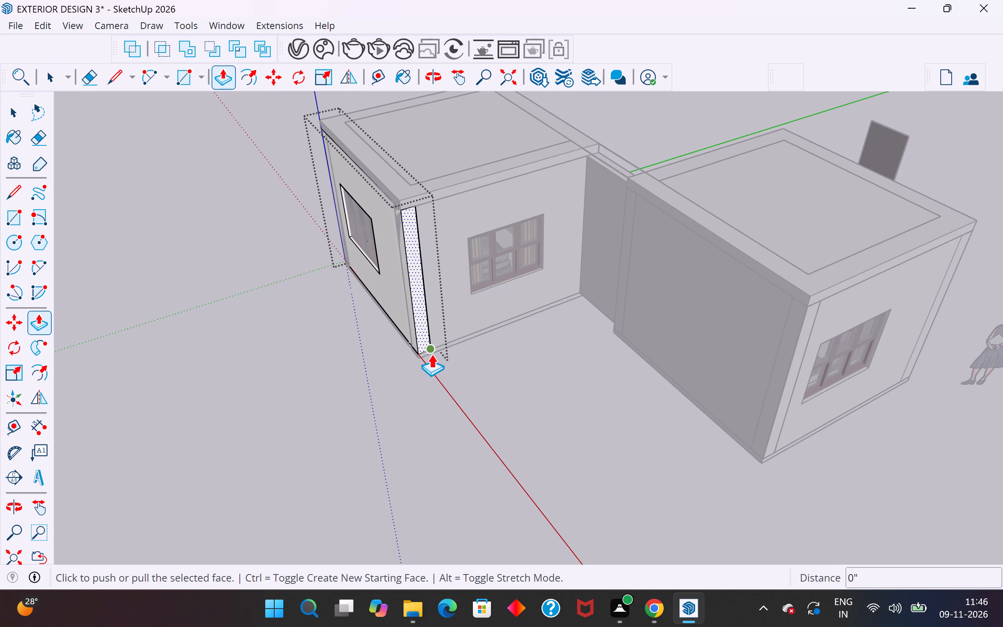
{"action": "left_click", "coordinate": [431, 354]}
{"action": "scroll", "coordinate": [538, 490], "scroll_direction": "down", "scroll_amount": 5}
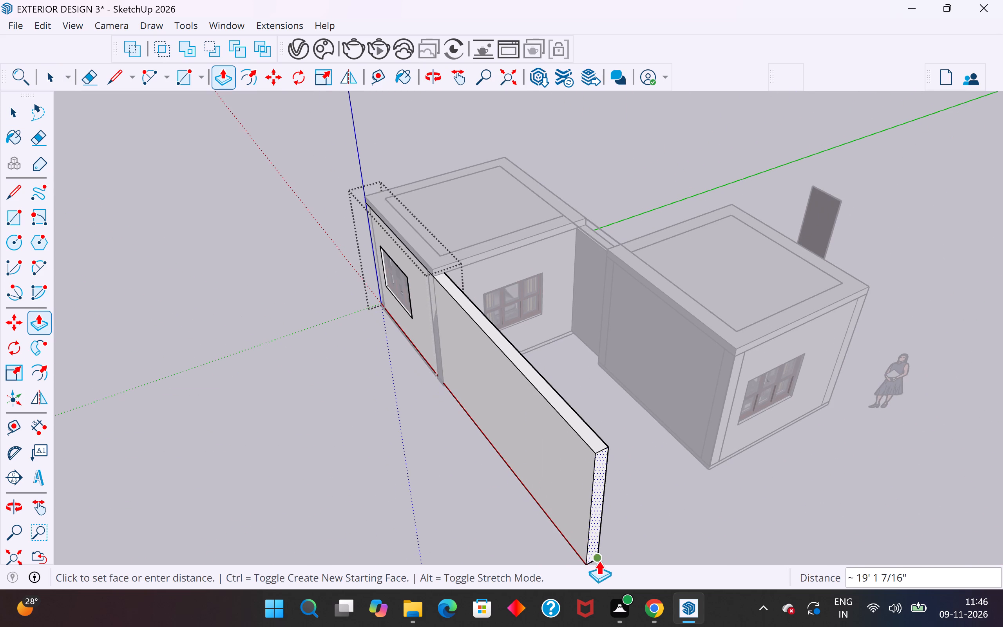
{"action": "scroll", "coordinate": [581, 520], "scroll_direction": "down", "scroll_amount": 5}
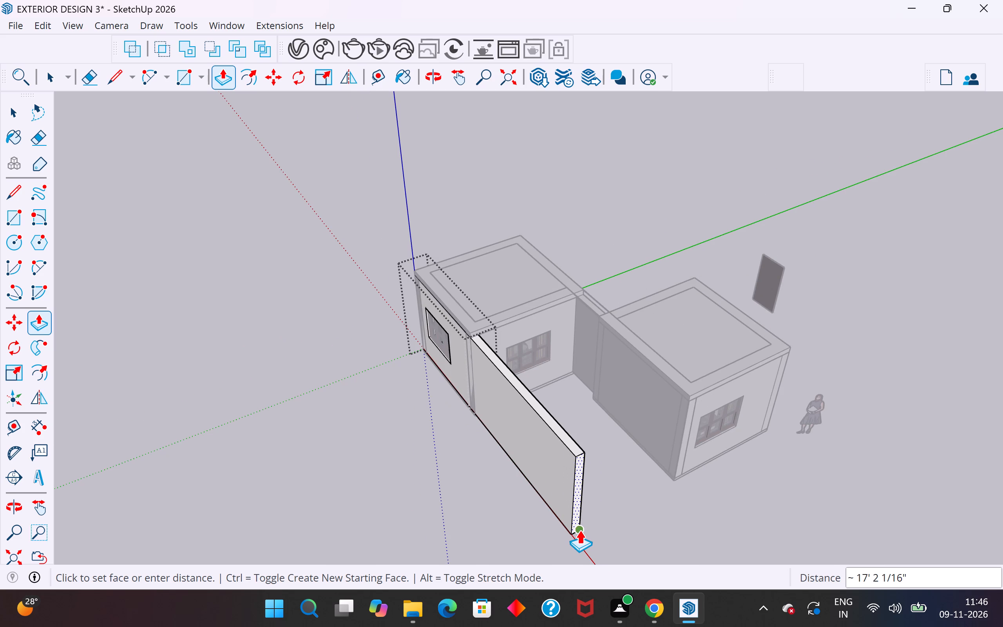
{"action": "left_click", "coordinate": [579, 530]}
{"action": "left_click", "coordinate": [11, 112]}
{"action": "left_click", "coordinate": [209, 391]}
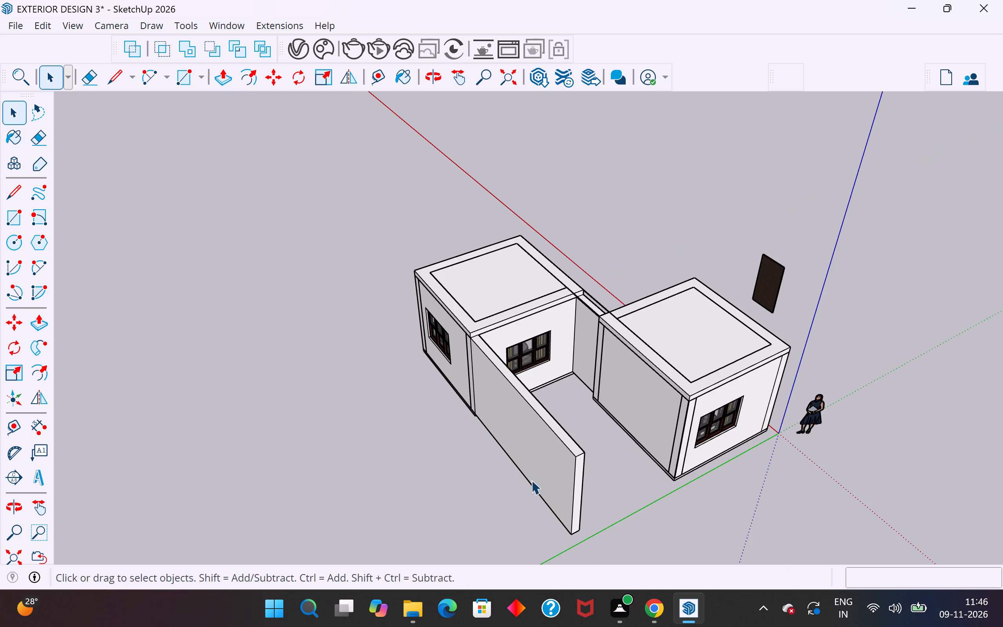
Extend the moved bedroom's floor slab about 17' 2 1/16" with Push/Pull from its inner side face to the extended outer wall's end.
{"action": "middle_click_drag", "start_coordinate": [531, 480], "coordinate": [446, 267]}
{"action": "scroll", "coordinate": [561, 434], "scroll_direction": "up", "scroll_amount": 5}
{"action": "middle_click_drag", "start_coordinate": [645, 375], "coordinate": [648, 302]}
{"action": "scroll", "coordinate": [592, 339], "scroll_direction": "up", "scroll_amount": 5}
{"action": "middle_click_drag", "start_coordinate": [597, 334], "coordinate": [621, 342]}
{"action": "scroll", "coordinate": [382, 361], "scroll_direction": "up", "scroll_amount": 3}
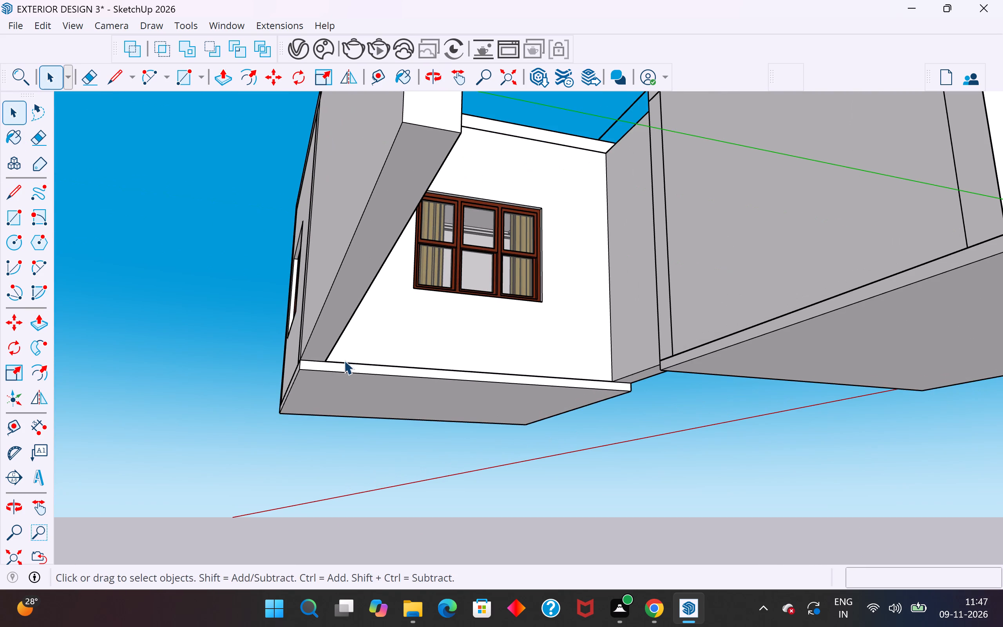
{"action": "left_click", "coordinate": [337, 367]}
{"action": "left_click", "coordinate": [338, 367]}
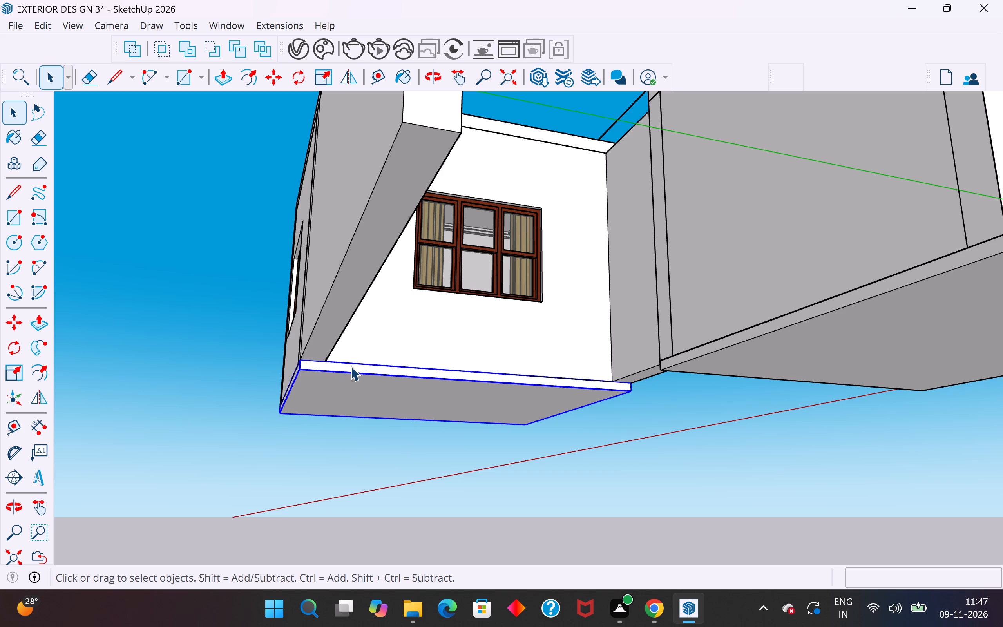
{"action": "double_click", "coordinate": [351, 366]}
{"action": "double_click", "coordinate": [354, 365]}
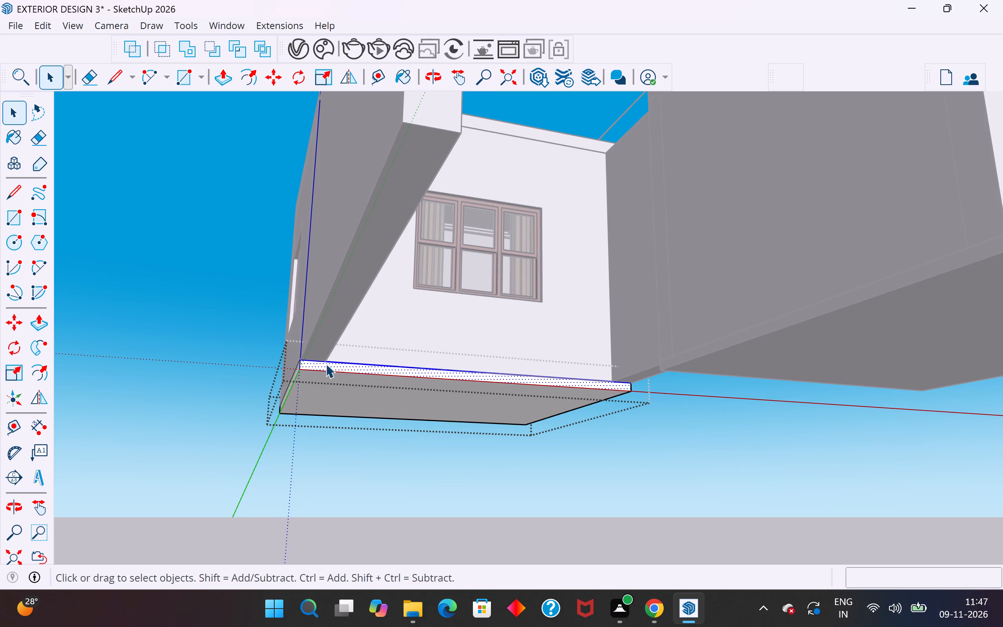
{"action": "left_click", "coordinate": [42, 325]}
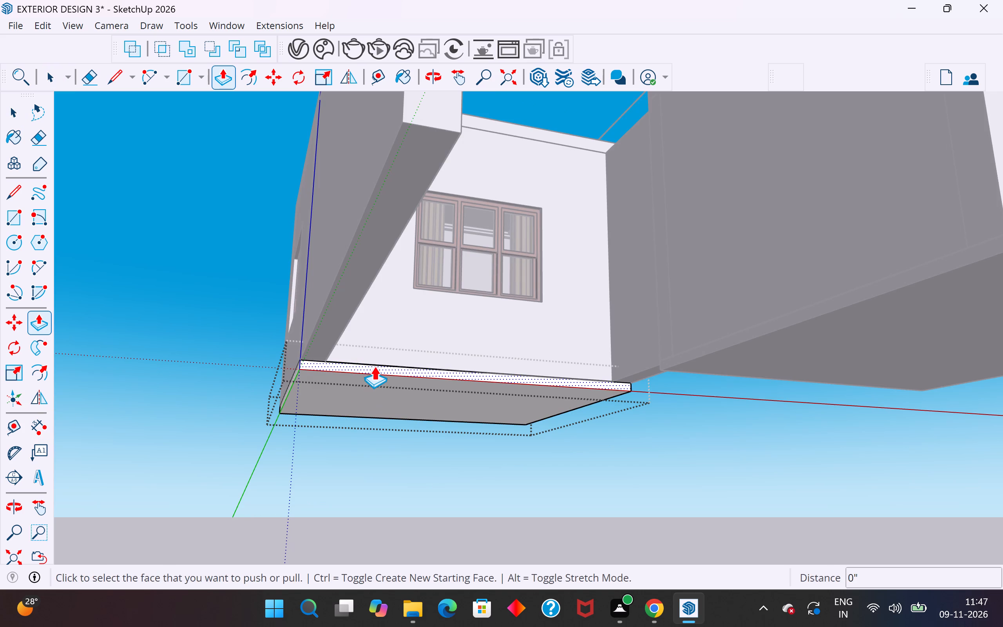
{"action": "left_click", "coordinate": [374, 366]}
{"action": "left_click", "coordinate": [406, 111]}
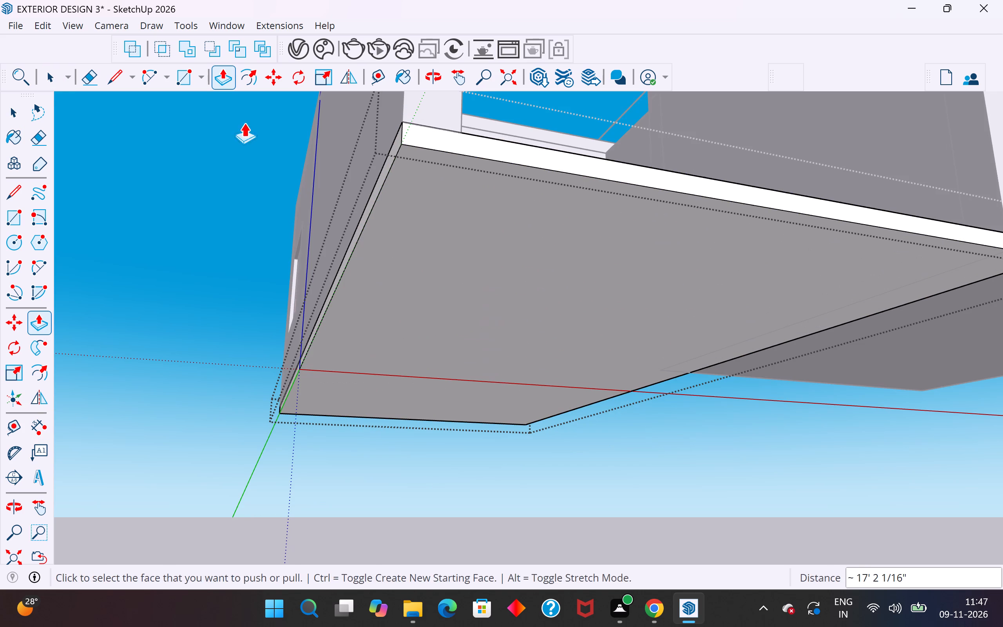
{"action": "left_click", "coordinate": [19, 114]}
{"action": "left_click", "coordinate": [148, 217]}
Raise the top face of the door-side wall between the two blocks about 6 13/16" with Push/Pull, to roof slab height.
{"action": "scroll", "coordinate": [243, 245], "scroll_direction": "down", "scroll_amount": 6}
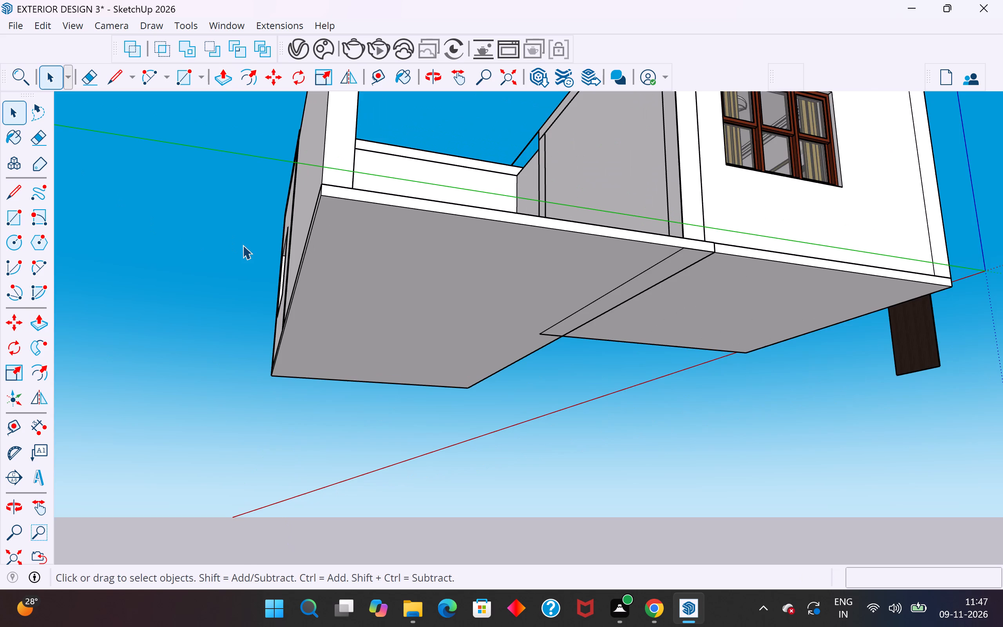
{"action": "scroll", "coordinate": [243, 245], "scroll_direction": "down", "scroll_amount": 1}
{"action": "middle_click_drag", "start_coordinate": [243, 245], "coordinate": [231, 535]}
{"action": "scroll", "coordinate": [407, 275], "scroll_direction": "up", "scroll_amount": 3}
{"action": "middle_click_drag", "start_coordinate": [449, 299], "coordinate": [960, 438]}
{"action": "middle_click_drag", "start_coordinate": [695, 285], "coordinate": [293, 126]}
{"action": "middle_click_drag", "start_coordinate": [635, 404], "coordinate": [646, 415]}
{"action": "scroll", "coordinate": [635, 477], "scroll_direction": "up", "scroll_amount": 4}
{"action": "middle_click_drag", "start_coordinate": [650, 484], "coordinate": [781, 526]}
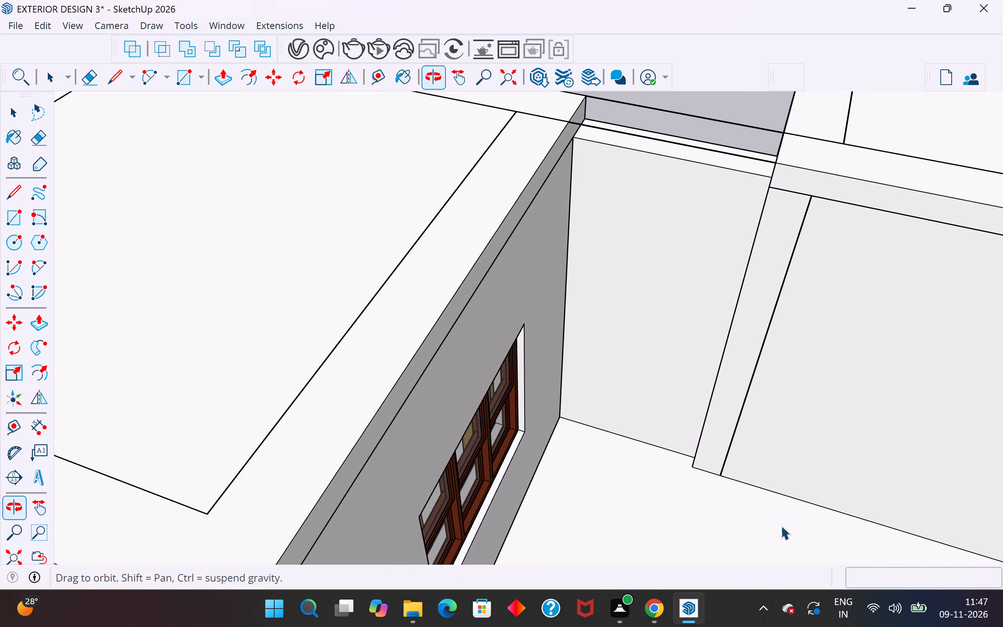
{"action": "middle_click_drag", "start_coordinate": [657, 402], "coordinate": [211, 490]}
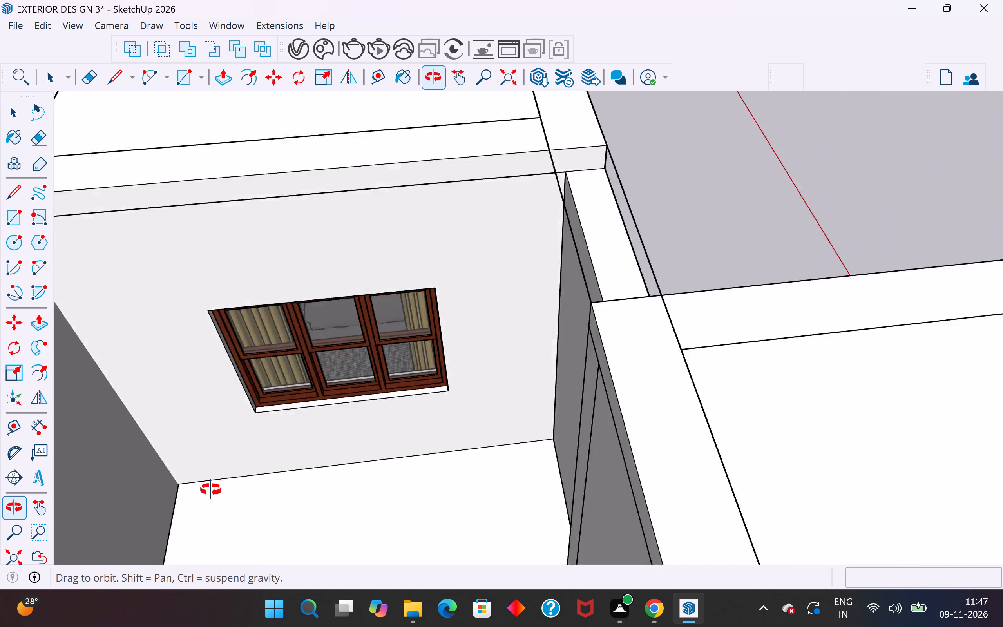
{"action": "middle_click_drag", "start_coordinate": [211, 490], "coordinate": [59, 514]}
{"action": "scroll", "coordinate": [594, 299], "scroll_direction": "down", "scroll_amount": 4}
{"action": "middle_click_drag", "start_coordinate": [506, 353], "coordinate": [293, 229]}
{"action": "scroll", "coordinate": [412, 169], "scroll_direction": "up", "scroll_amount": 6}
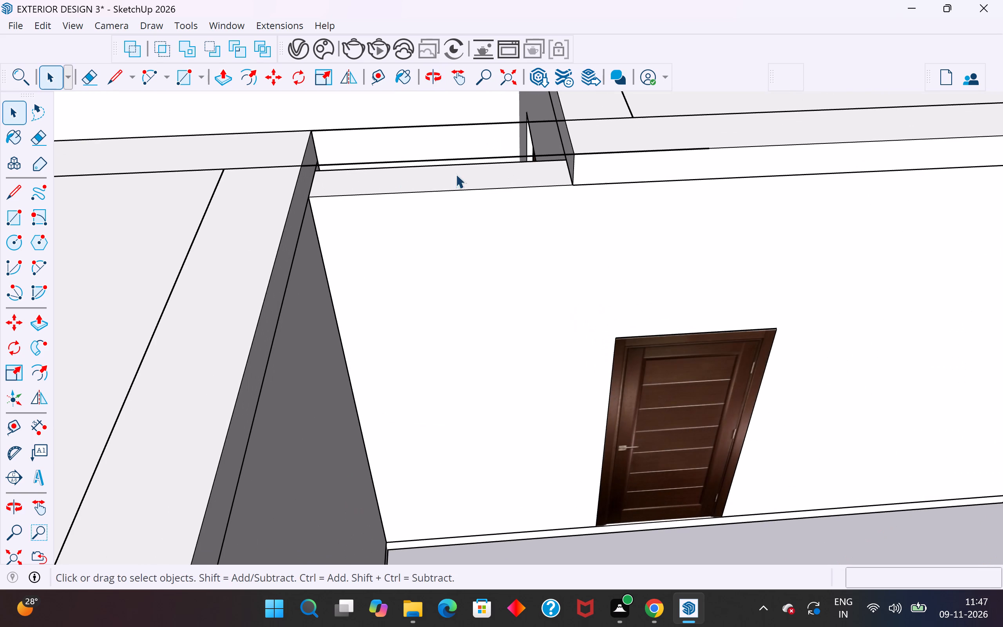
{"action": "left_click", "coordinate": [478, 171]}
{"action": "double_click", "coordinate": [473, 177]}
{"action": "left_click", "coordinate": [489, 181]}
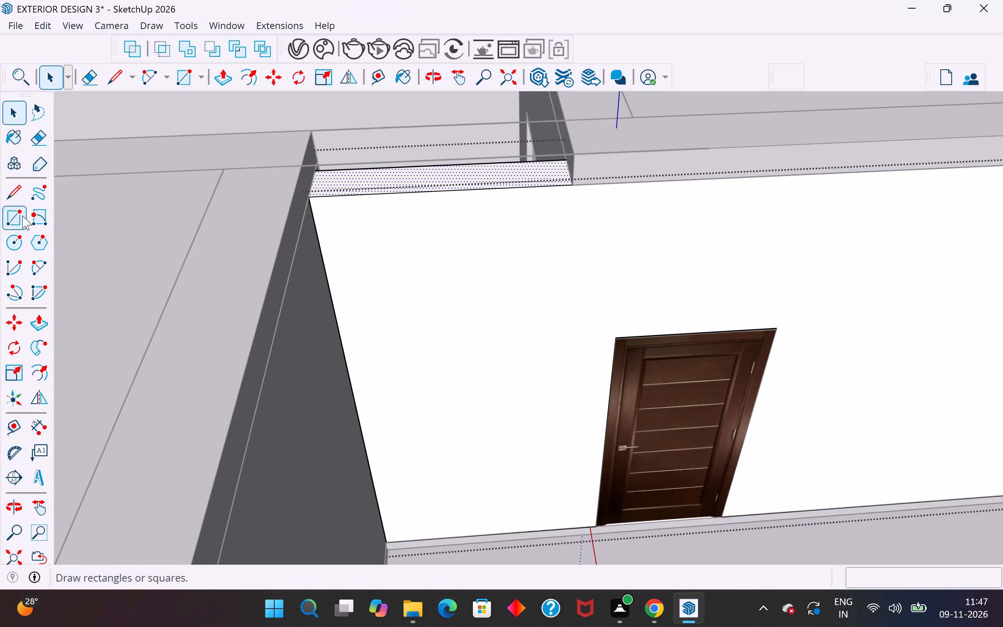
{"action": "left_click", "coordinate": [45, 334]}
{"action": "left_click", "coordinate": [39, 322]}
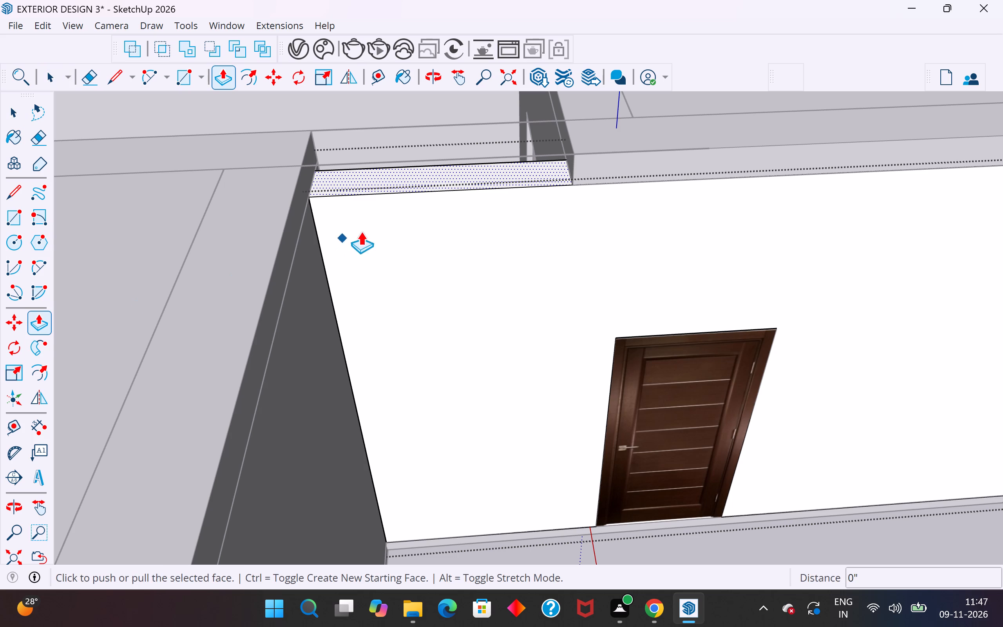
{"action": "left_click", "coordinate": [362, 185]}
{"action": "left_click", "coordinate": [300, 174]}
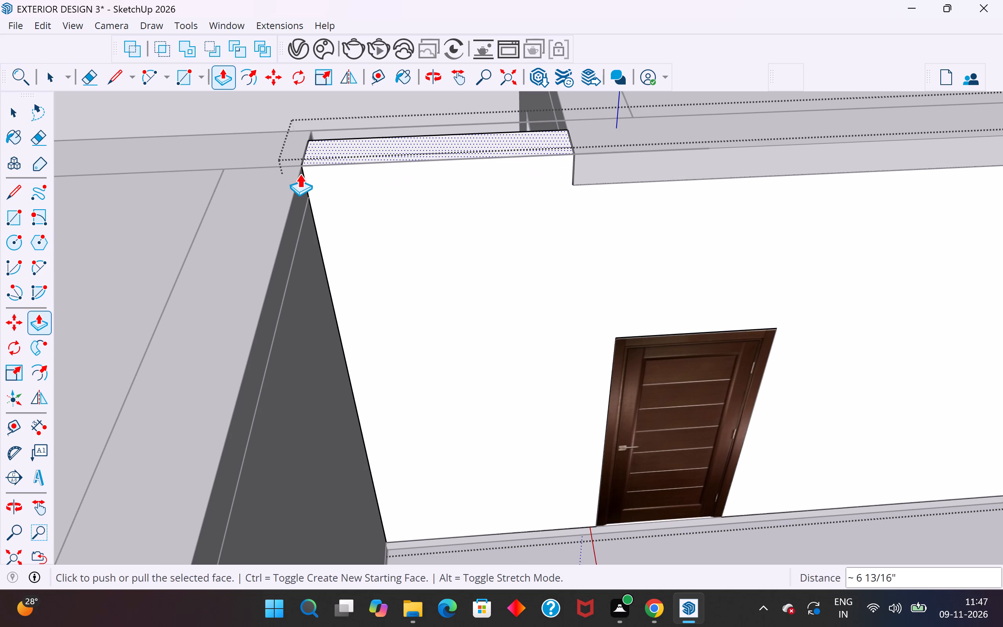
{"action": "left_click", "coordinate": [11, 107]}
{"action": "scroll", "coordinate": [530, 268], "scroll_direction": "down", "scroll_amount": 9}
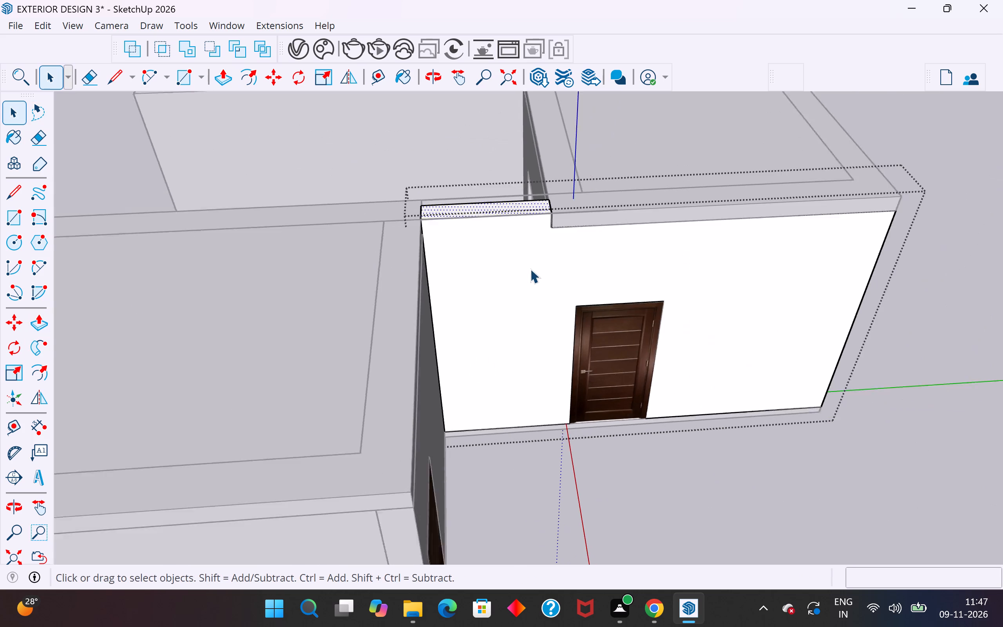
{"action": "scroll", "coordinate": [530, 269], "scroll_direction": "down", "scroll_amount": 3}
{"action": "left_click", "coordinate": [666, 448]}
Examine the raised door-side wall's top where it meets the roof slabs of both bedroom blocks.
{"action": "middle_click_drag", "start_coordinate": [760, 428], "coordinate": [729, 328]}
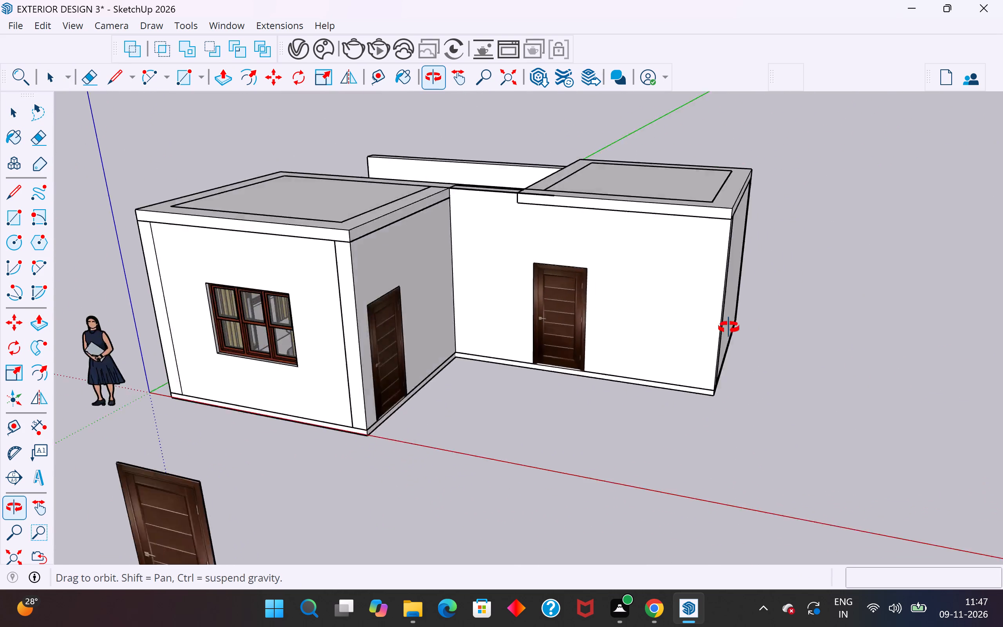
{"action": "middle_click_drag", "start_coordinate": [729, 328], "coordinate": [856, 459]}
{"action": "middle_click_drag", "start_coordinate": [500, 342], "coordinate": [411, 384]}
{"action": "scroll", "coordinate": [520, 252], "scroll_direction": "up", "scroll_amount": 4}
{"action": "scroll", "coordinate": [499, 315], "scroll_direction": "up", "scroll_amount": 3}
{"action": "middle_click_drag", "start_coordinate": [510, 288], "coordinate": [462, 139]}
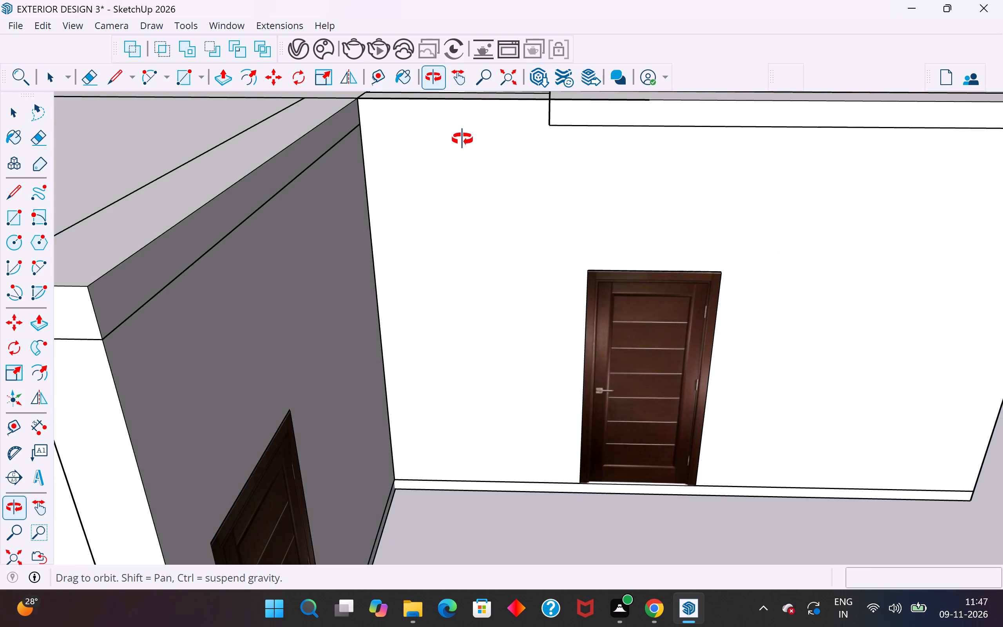
{"action": "middle_click_drag", "start_coordinate": [462, 139], "coordinate": [457, 145]}
{"action": "scroll", "coordinate": [441, 201], "scroll_direction": "up", "scroll_amount": 1}
{"action": "scroll", "coordinate": [433, 328], "scroll_direction": "down", "scroll_amount": 5}
{"action": "middle_click_drag", "start_coordinate": [465, 194], "coordinate": [486, 257]}
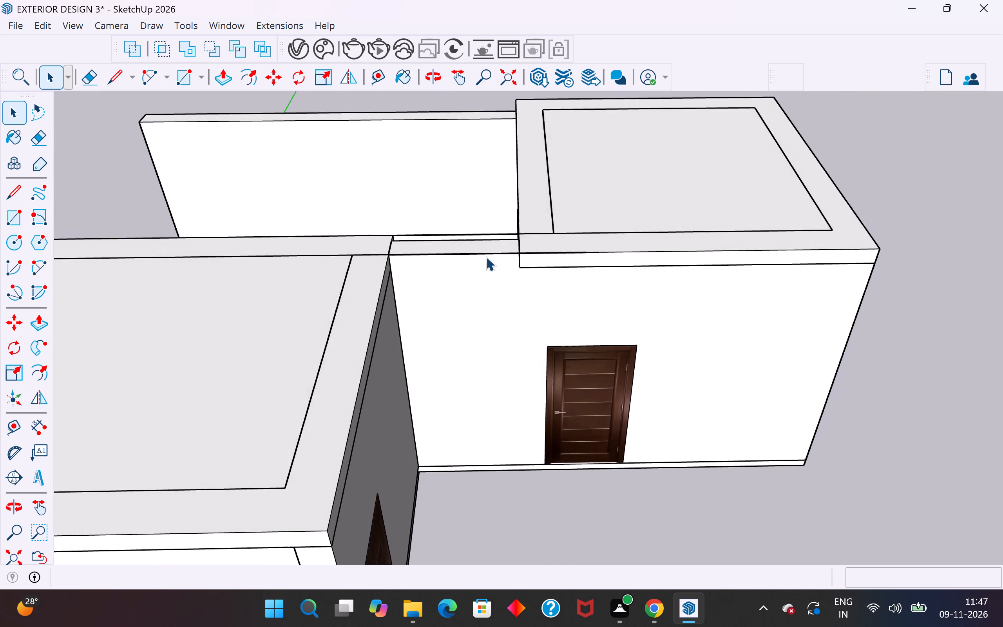
{"action": "scroll", "coordinate": [486, 257], "scroll_direction": "up", "scroll_amount": 3}
{"action": "middle_click_drag", "start_coordinate": [489, 238], "coordinate": [713, 283]}
{"action": "scroll", "coordinate": [713, 283], "scroll_direction": "up", "scroll_amount": 8}
{"action": "middle_click_drag", "start_coordinate": [646, 319], "coordinate": [795, 376]}
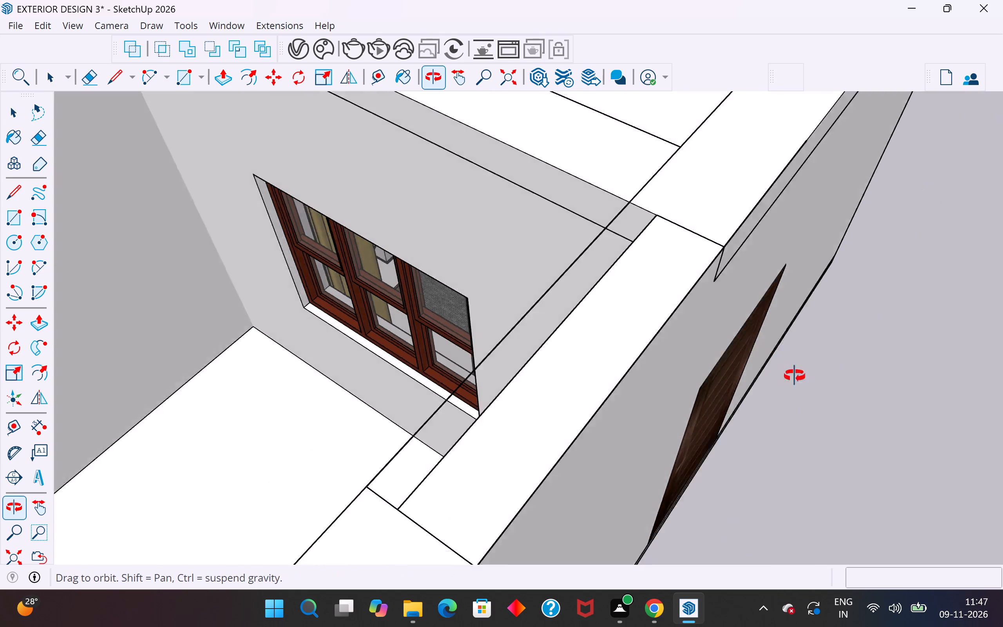
{"action": "middle_click_drag", "start_coordinate": [795, 376], "coordinate": [602, 199]}
{"action": "scroll", "coordinate": [587, 207], "scroll_direction": "down", "scroll_amount": 6}
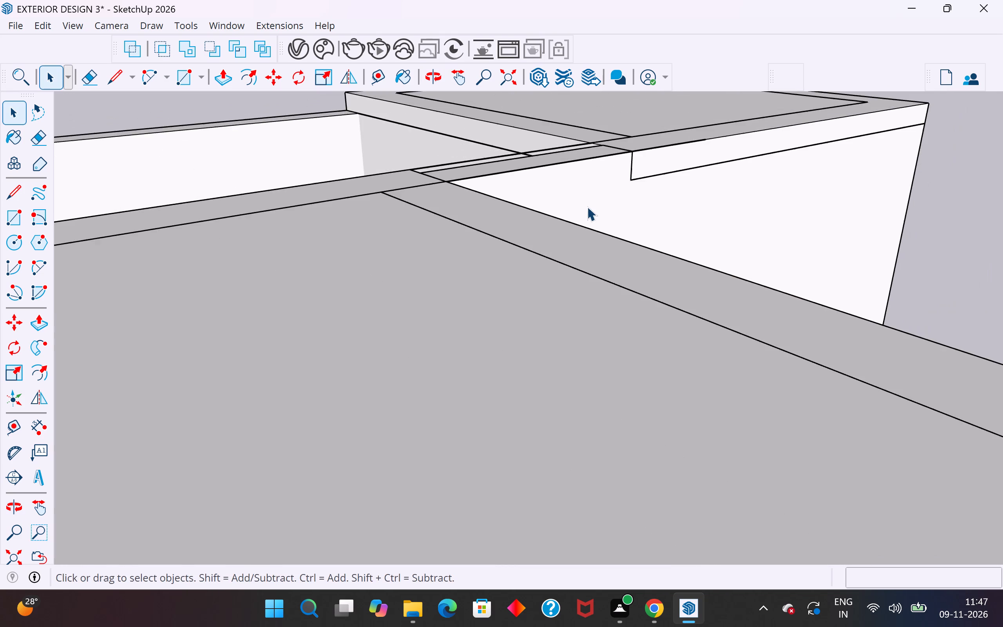
{"action": "middle_click_drag", "start_coordinate": [587, 207], "coordinate": [537, 268]}
{"action": "scroll", "coordinate": [572, 236], "scroll_direction": "up", "scroll_amount": 4}
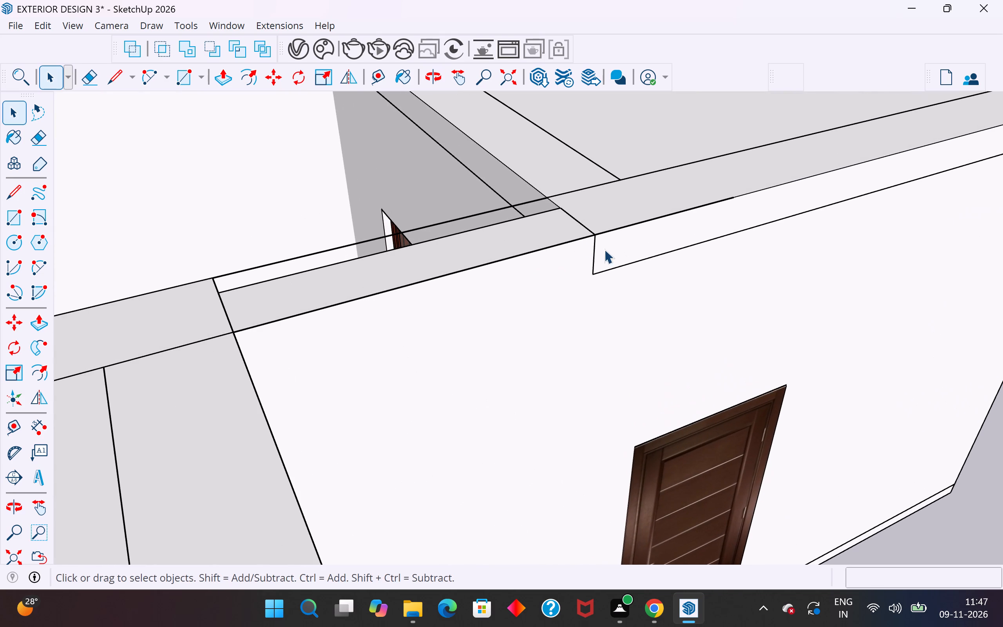
{"action": "left_click", "coordinate": [617, 267]}
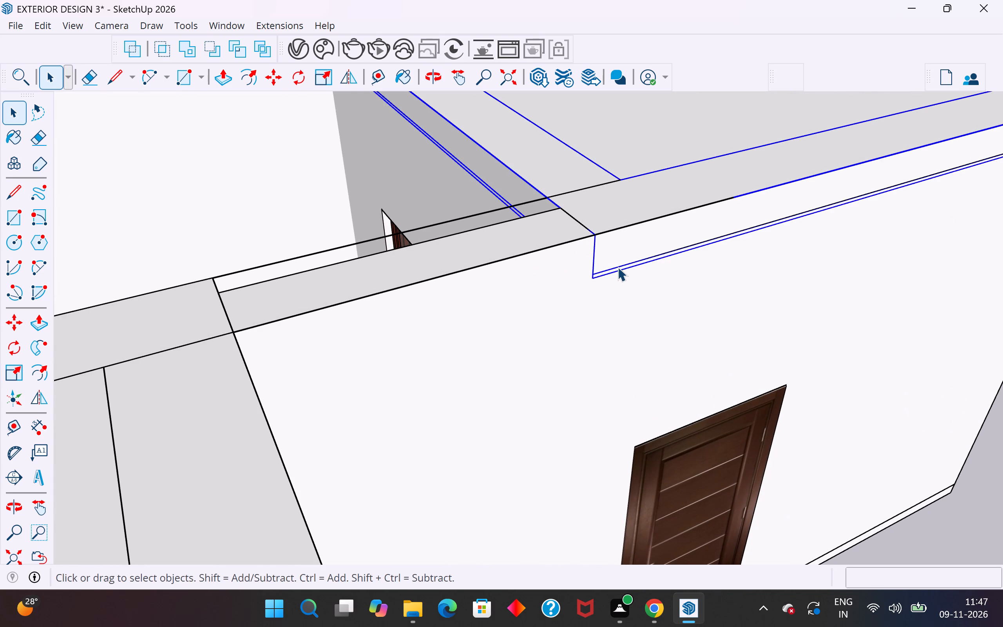
{"action": "left_click", "coordinate": [939, 527]}
{"action": "scroll", "coordinate": [731, 375], "scroll_direction": "down", "scroll_amount": 3}
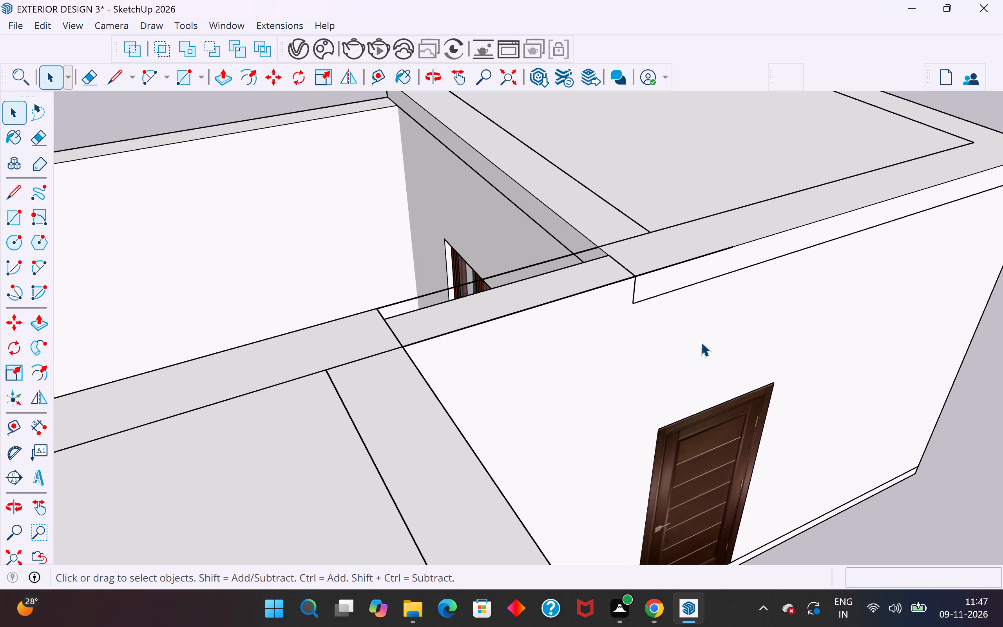
Delete the stray edge spanning the gap between the two roof slabs beside the door-side wall's top.
{"action": "left_click", "coordinate": [513, 272]}
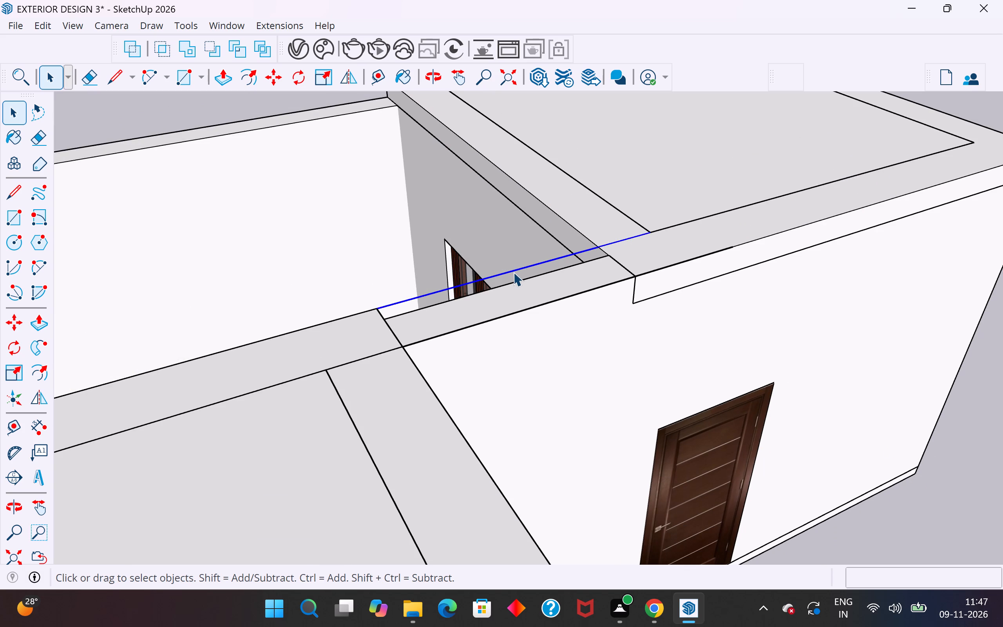
{"action": "key", "text": "Delete"}
{"action": "scroll", "coordinate": [513, 272], "scroll_direction": "down", "scroll_amount": 10}
Inside the door-side wall group, place a vertical guide about 9 1/16" from the wall edge at the neighbouring bedroom block.
{"action": "middle_click_drag", "start_coordinate": [600, 332], "coordinate": [478, 338]}
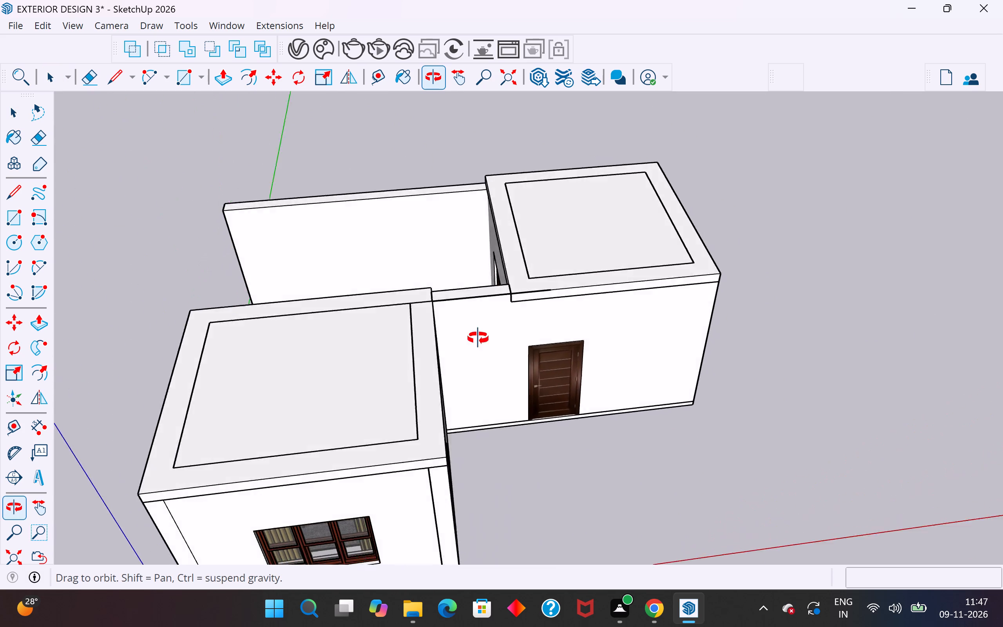
{"action": "middle_click_drag", "start_coordinate": [478, 338], "coordinate": [454, 289]}
{"action": "scroll", "coordinate": [449, 369], "scroll_direction": "up", "scroll_amount": 4}
{"action": "triple_click", "coordinate": [453, 369]}
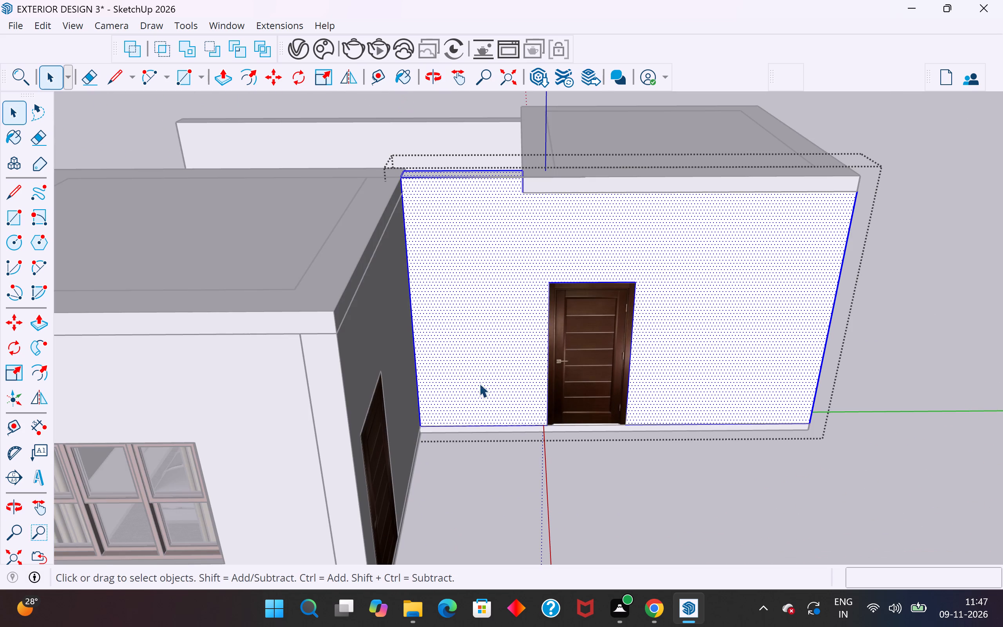
{"action": "left_click", "coordinate": [15, 427]}
{"action": "left_click", "coordinate": [415, 344]}
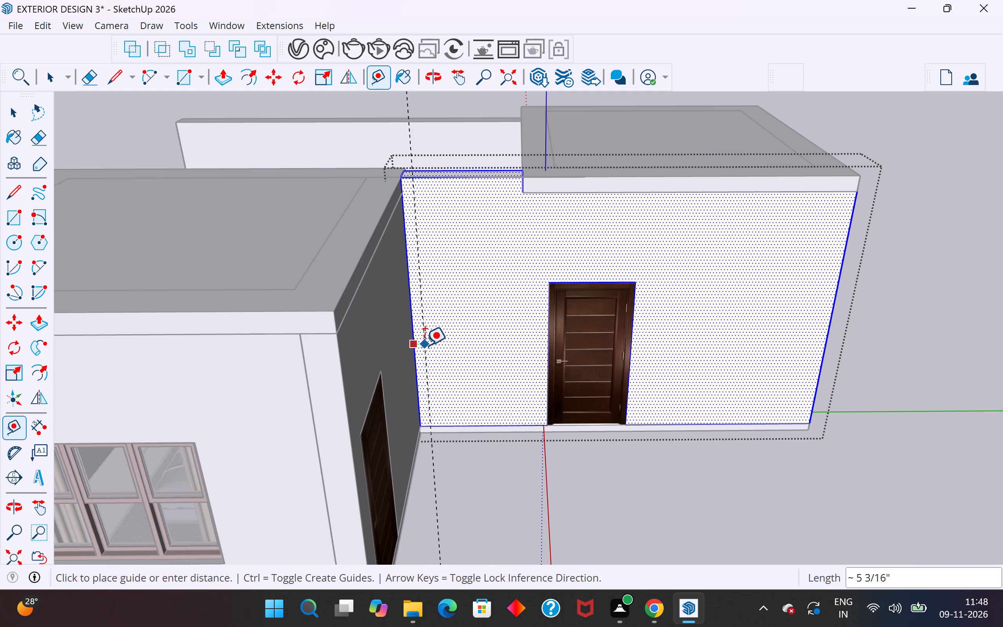
{"action": "left_click", "coordinate": [433, 350]}
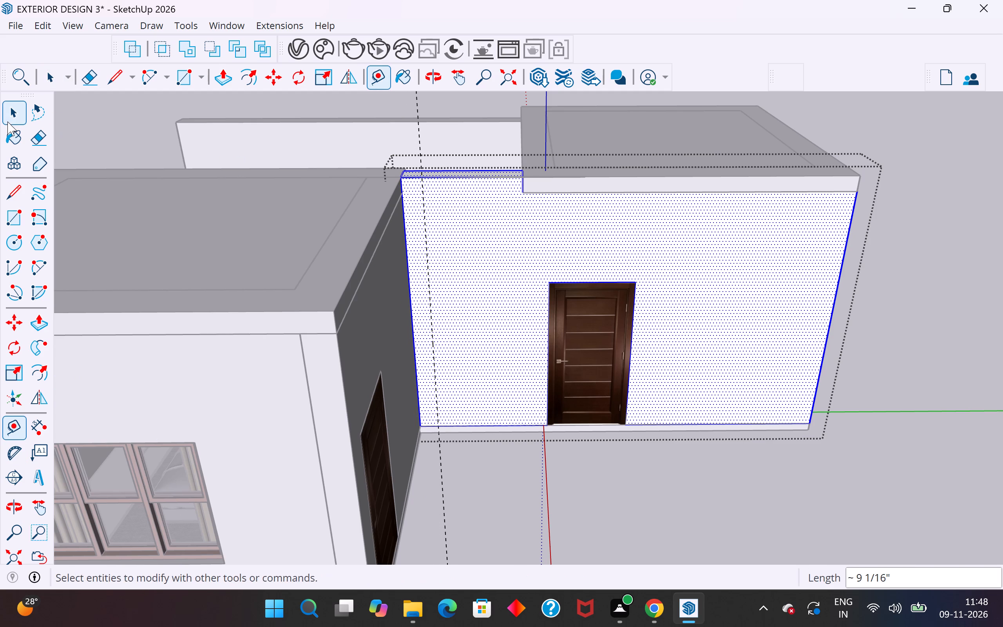
{"action": "left_click", "coordinate": [22, 104]}
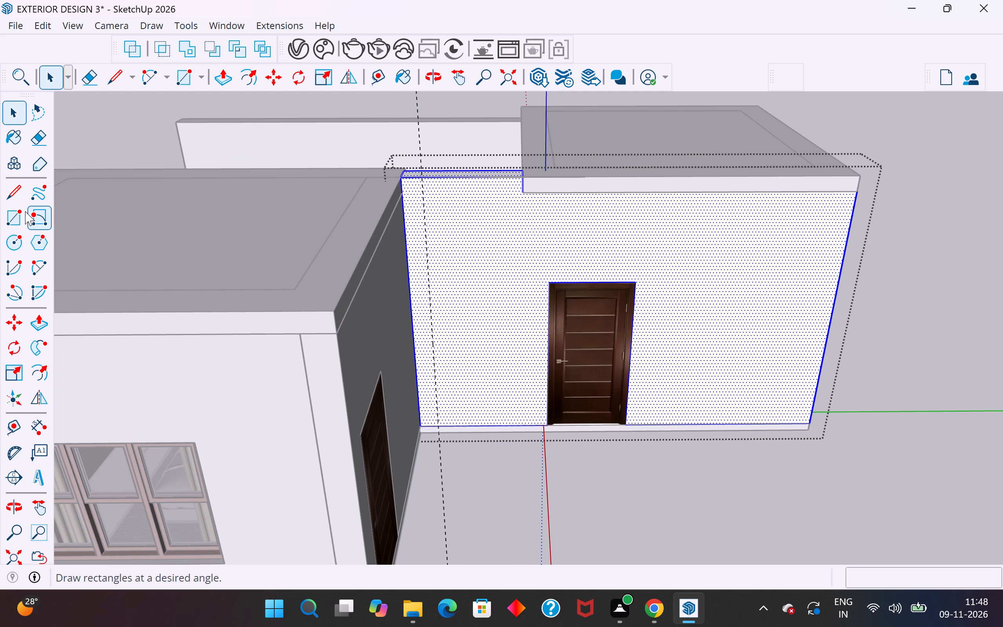
Place a second vertical guide 3' from the first, towards the wall's door, and leave the wall group.
{"action": "left_click", "coordinate": [18, 423]}
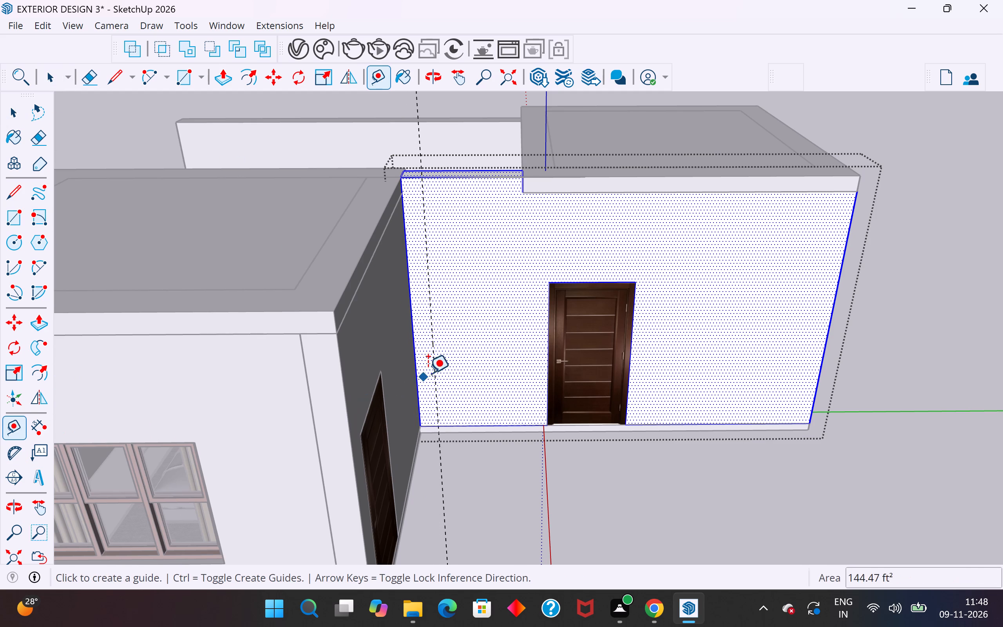
{"action": "left_click", "coordinate": [437, 361]}
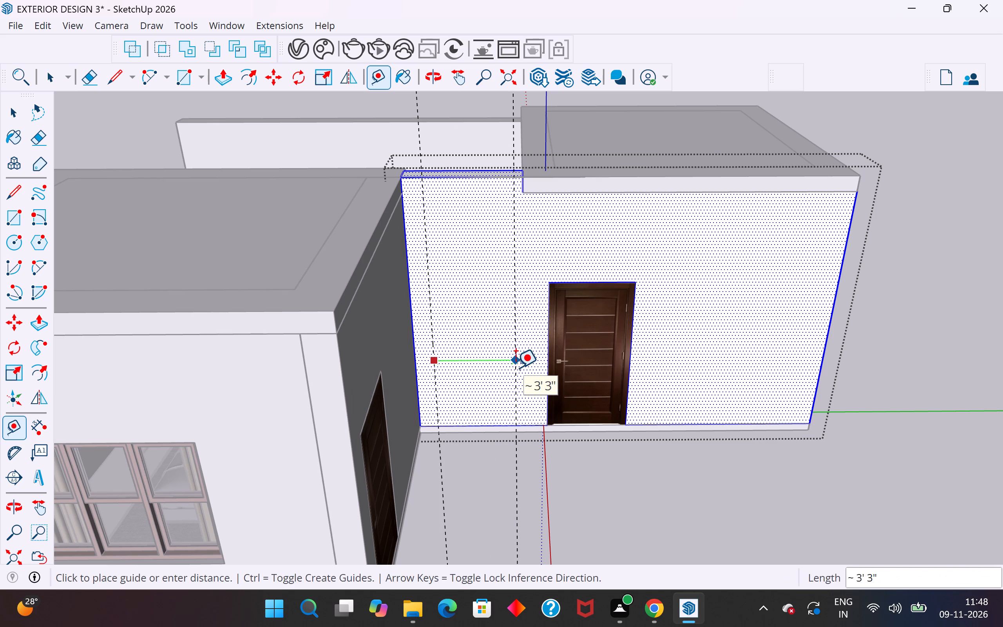
{"action": "type", "text": "3'"}
{"action": "key", "text": "Return"}
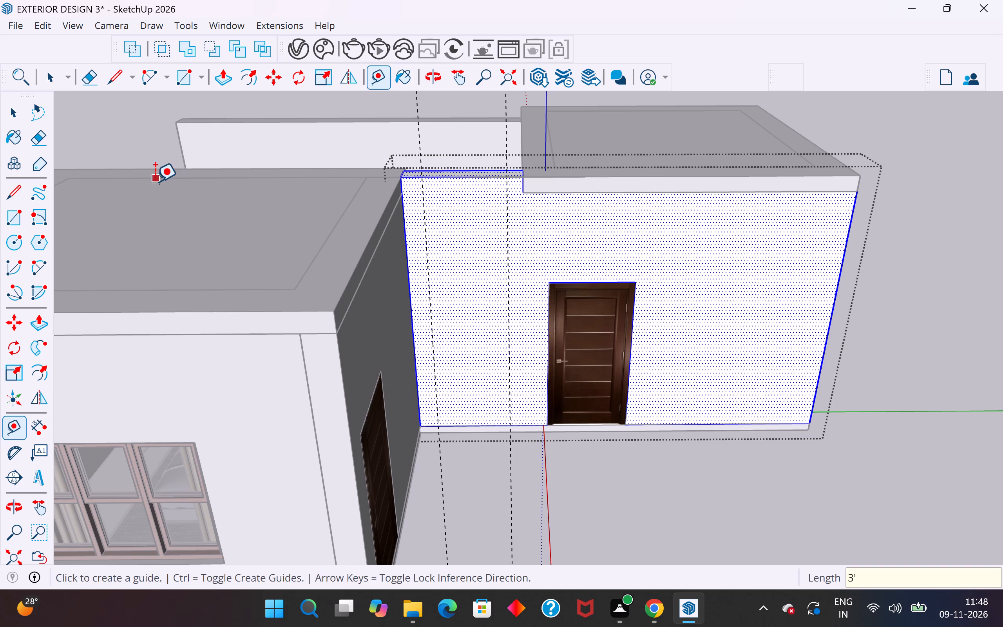
{"action": "left_click", "coordinate": [18, 111]}
{"action": "left_click", "coordinate": [487, 132]}
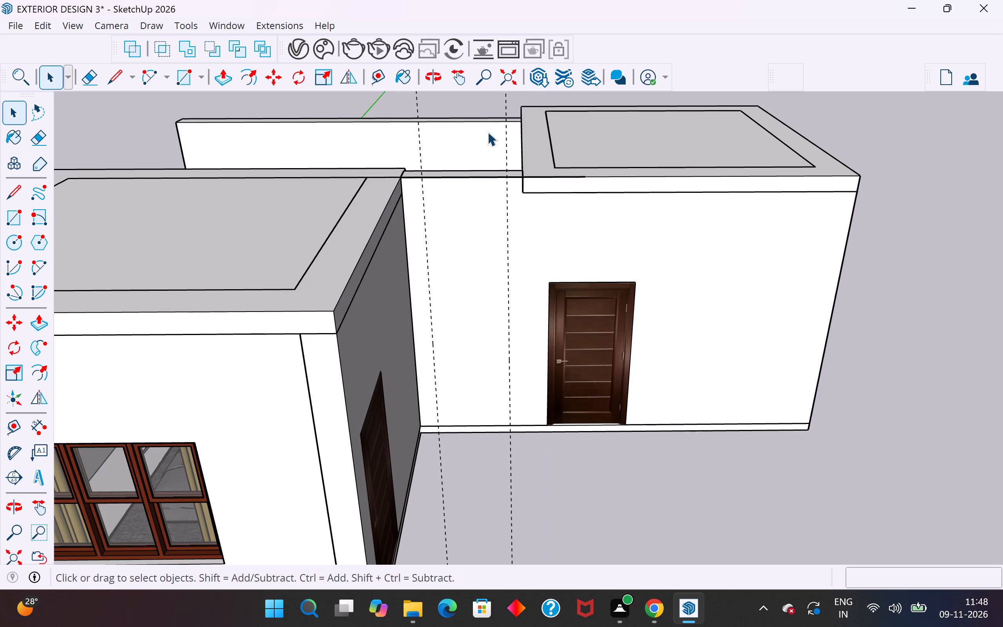
Place a horizontal guide 6'6" above the bottom edge of the door-side wall.
{"action": "left_click", "coordinate": [602, 356]}
{"action": "triple_click", "coordinate": [473, 344]}
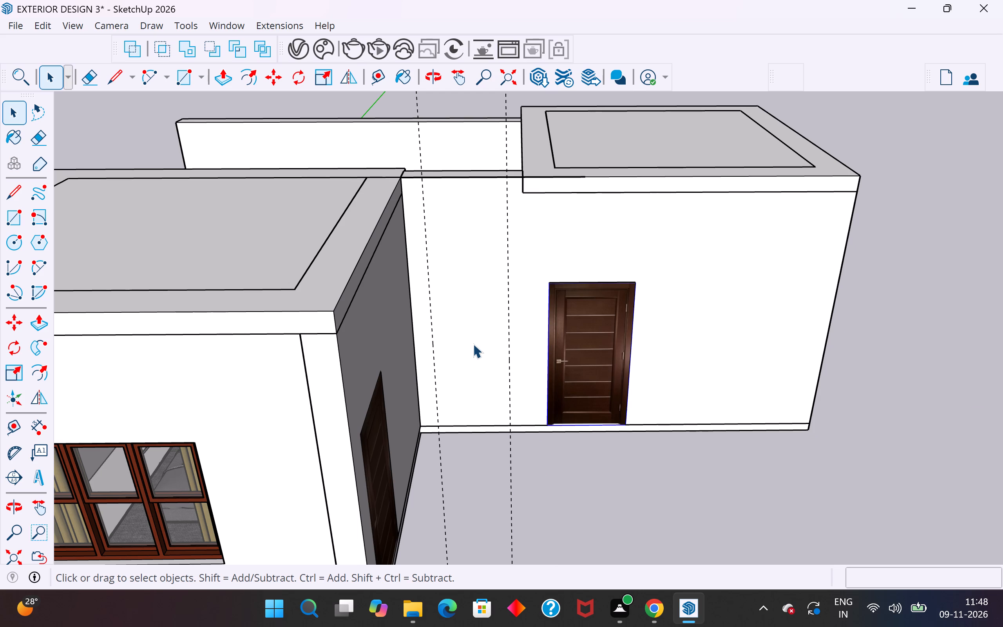
{"action": "left_click", "coordinate": [669, 516]}
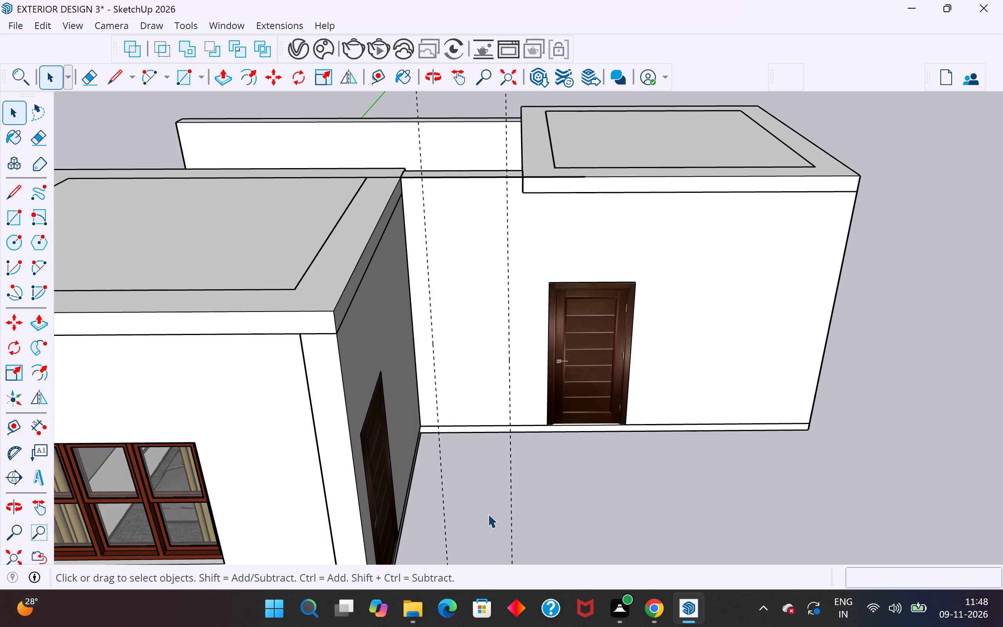
{"action": "left_click", "coordinate": [481, 395]}
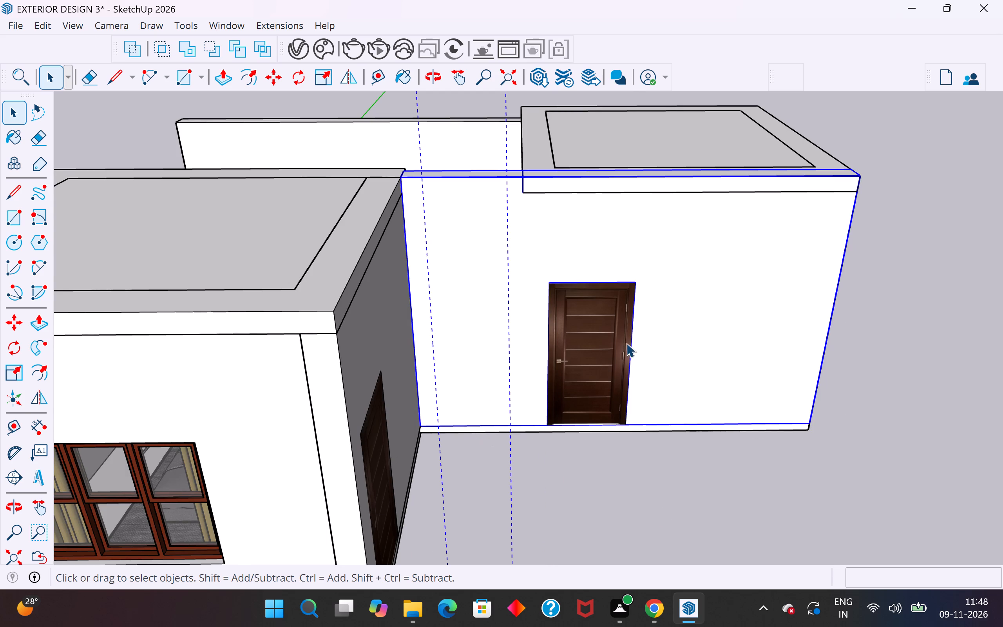
{"action": "left_click", "coordinate": [16, 427]}
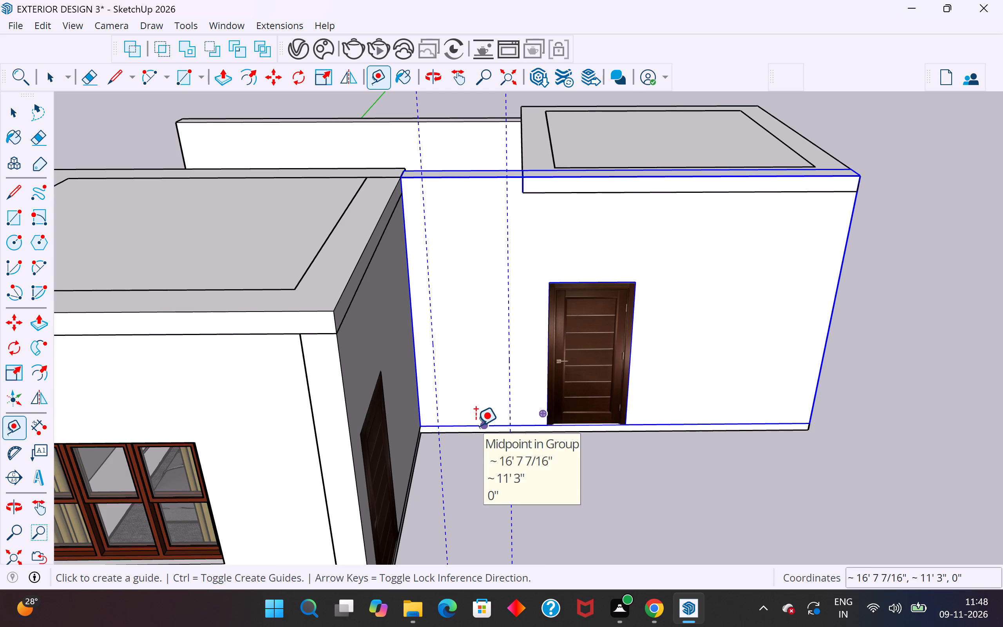
{"action": "left_click", "coordinate": [476, 426]}
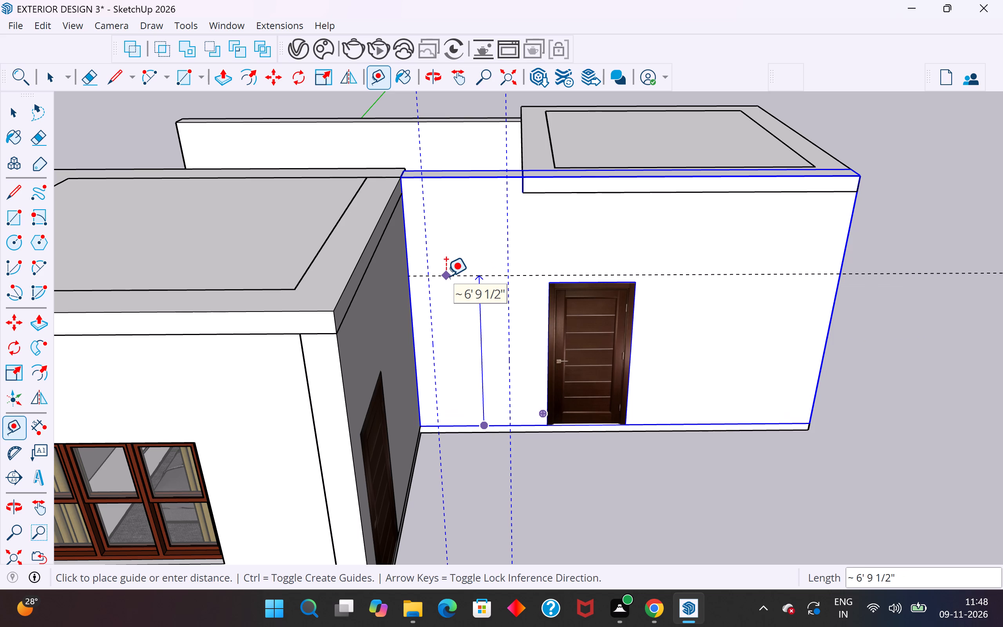
{"action": "type", "text": "6'6\""}
{"action": "key", "text": "Return"}
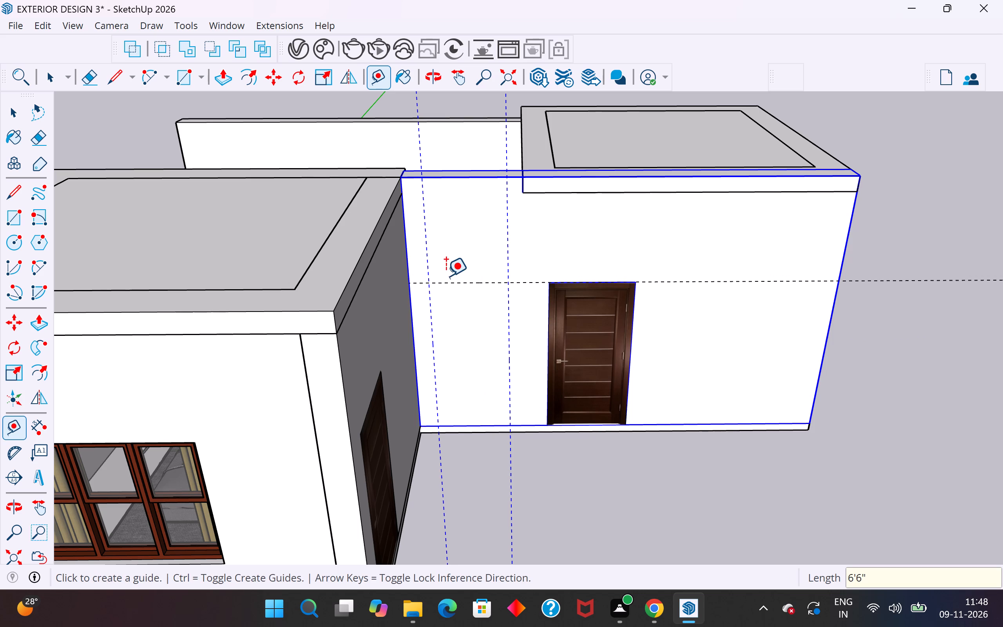
{"action": "left_click", "coordinate": [15, 112]}
{"action": "left_click", "coordinate": [80, 146]}
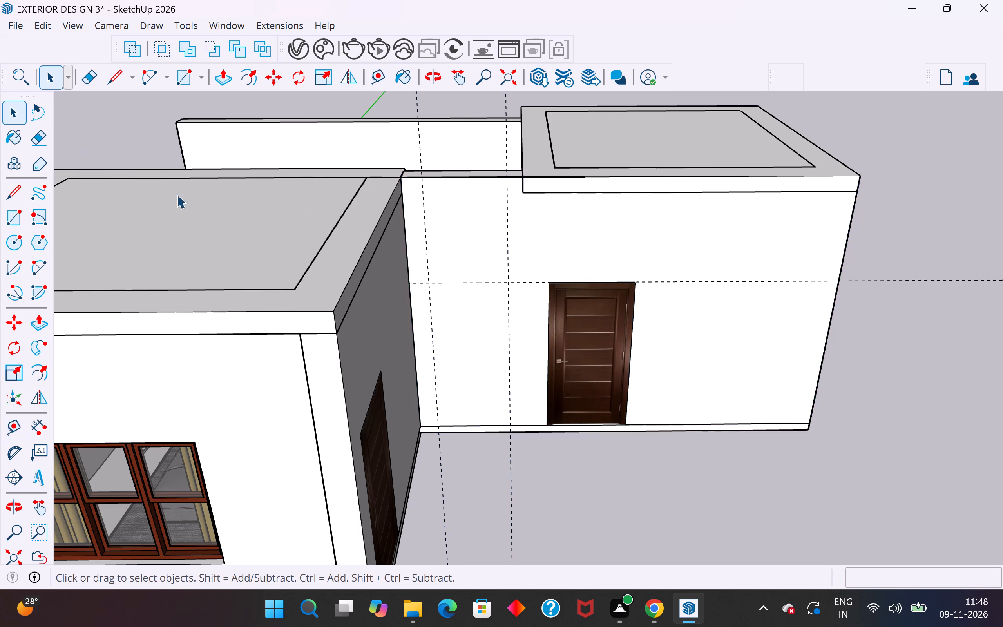
Inside the door-side wall group, draw a 6'6" by 3' rectangle between the two vertical guides, from the horizontal guide down to the wall's base.
{"action": "triple_click", "coordinate": [482, 353]}
{"action": "left_click", "coordinate": [478, 361]}
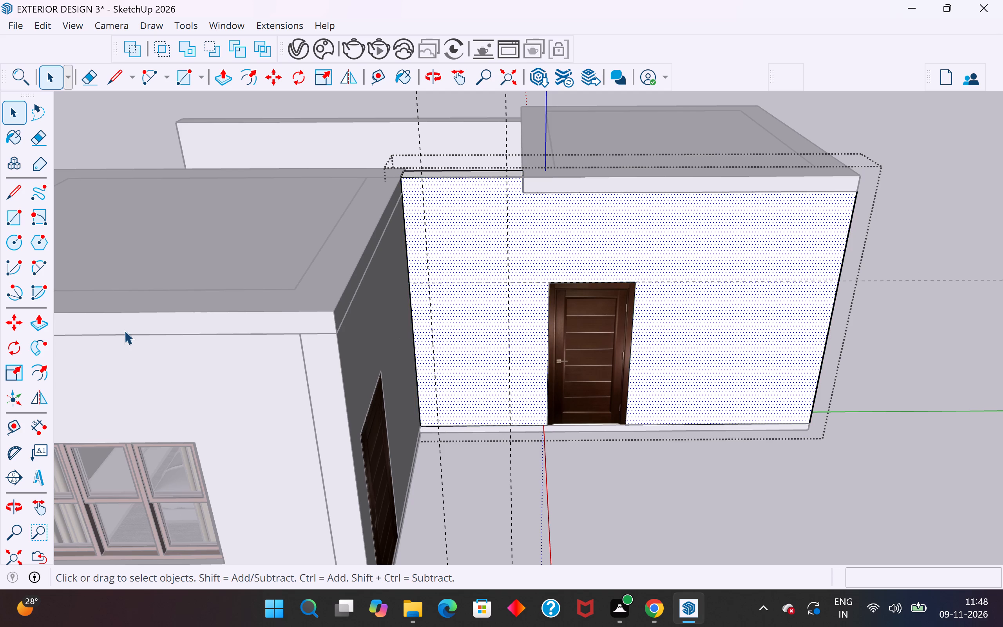
{"action": "left_click", "coordinate": [17, 220]}
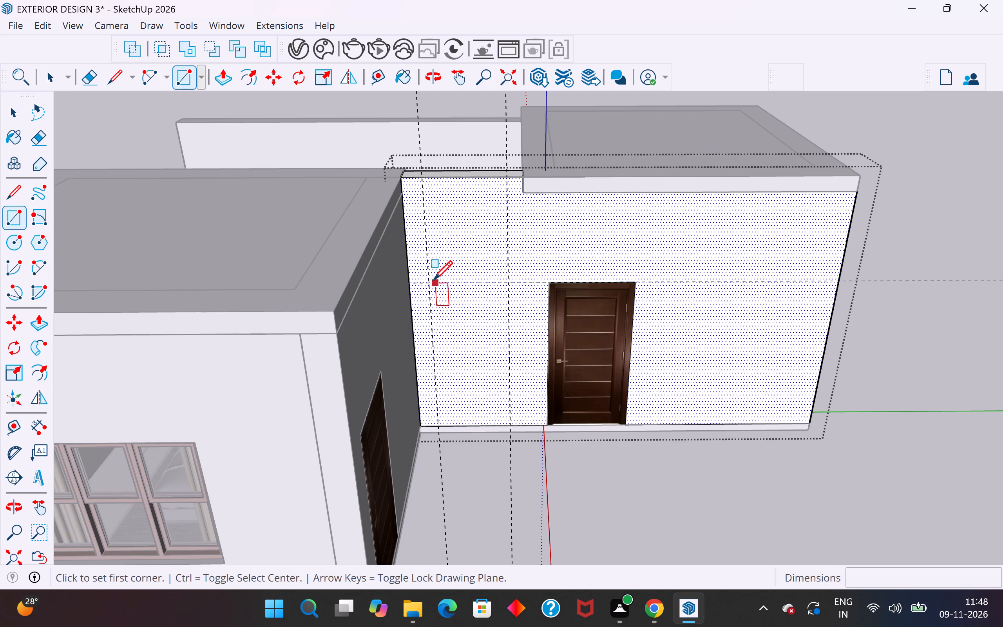
{"action": "left_click", "coordinate": [432, 283]}
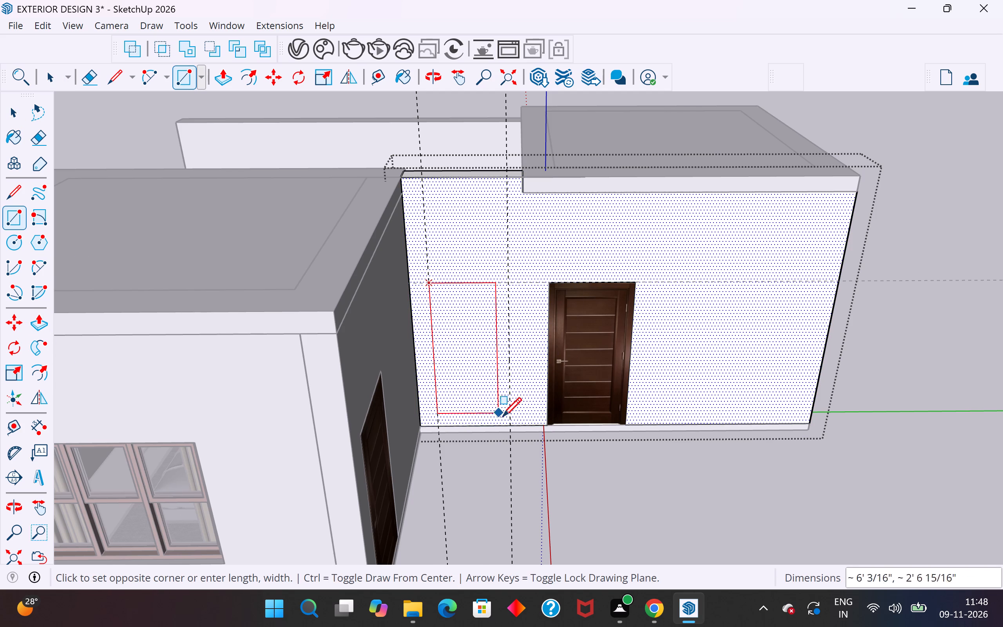
{"action": "left_click", "coordinate": [510, 428]}
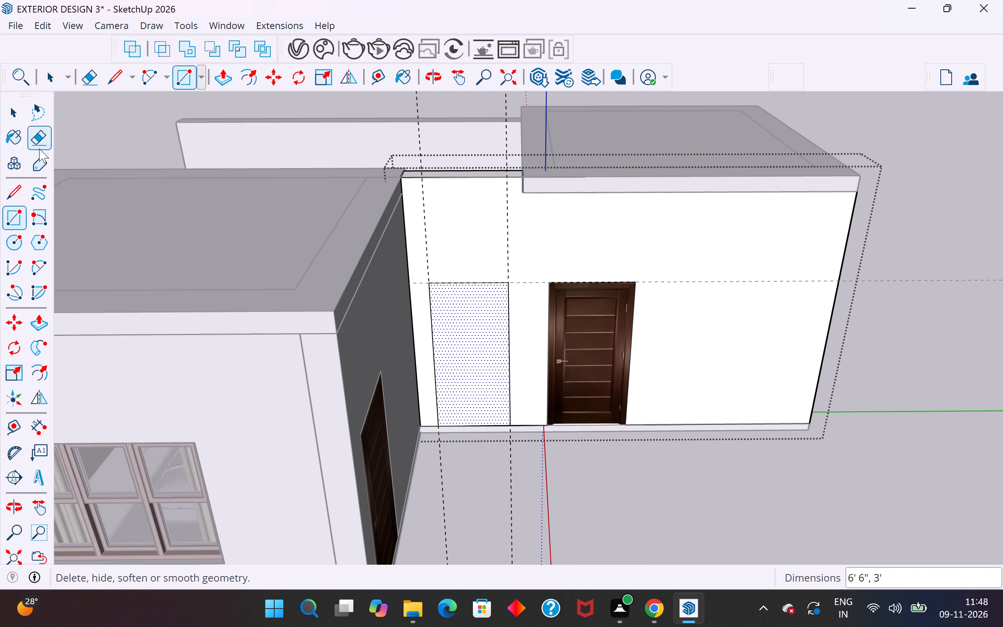
{"action": "left_click", "coordinate": [18, 111]}
{"action": "left_click", "coordinate": [101, 147]}
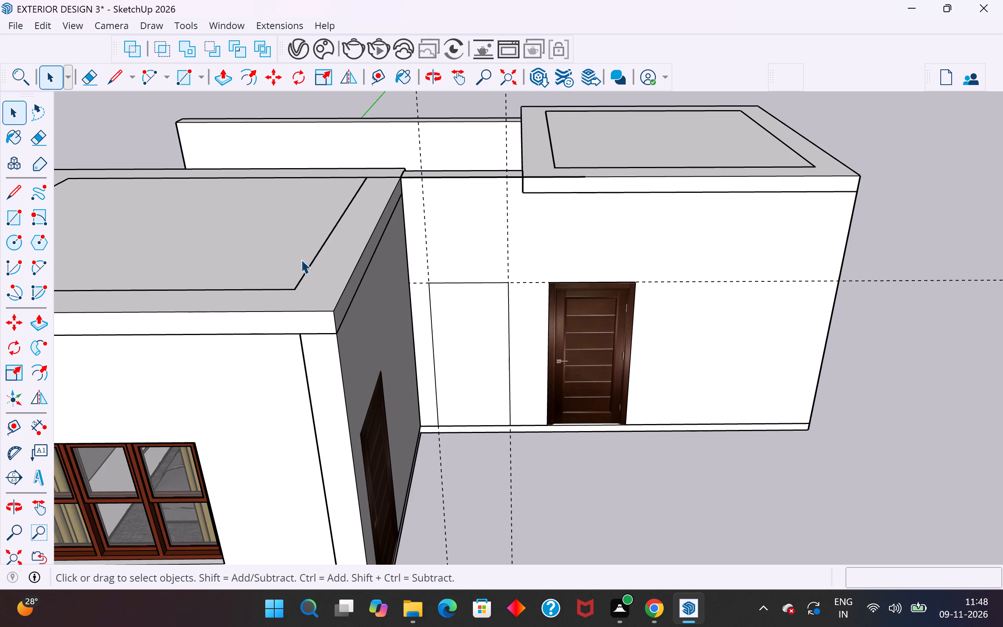
Push the rectangle 10" through the door-side wall to cut the doorway opening, and leave the wall group.
{"action": "left_click", "coordinate": [474, 350]}
{"action": "middle_click_drag", "start_coordinate": [559, 348], "coordinate": [581, 333]}
{"action": "scroll", "coordinate": [581, 333], "scroll_direction": "up", "scroll_amount": 1}
{"action": "triple_click", "coordinate": [442, 355]}
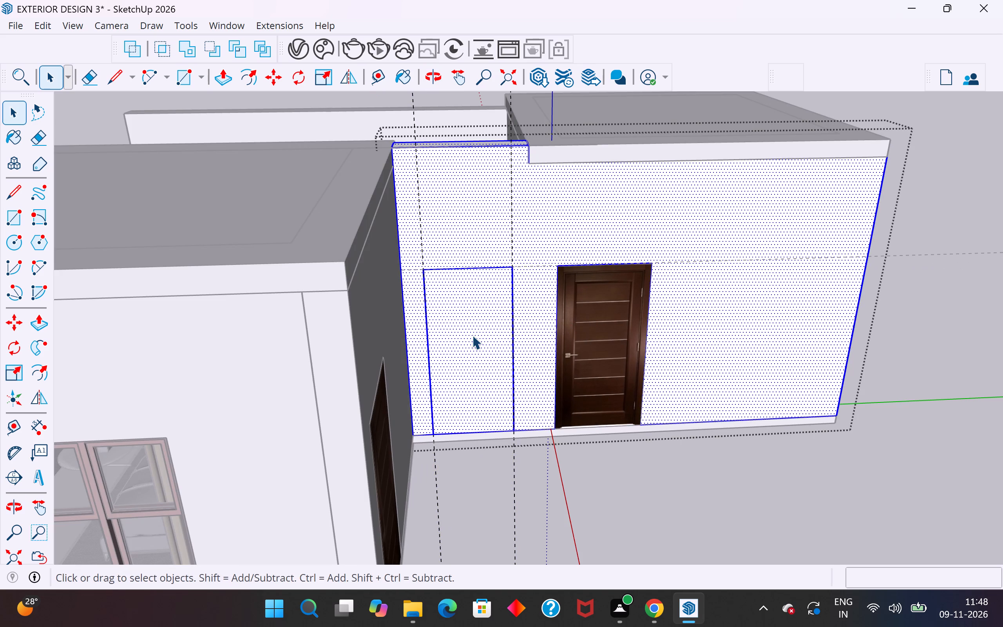
{"action": "left_click", "coordinate": [472, 335]}
{"action": "left_click", "coordinate": [33, 315]}
{"action": "left_click", "coordinate": [35, 323]}
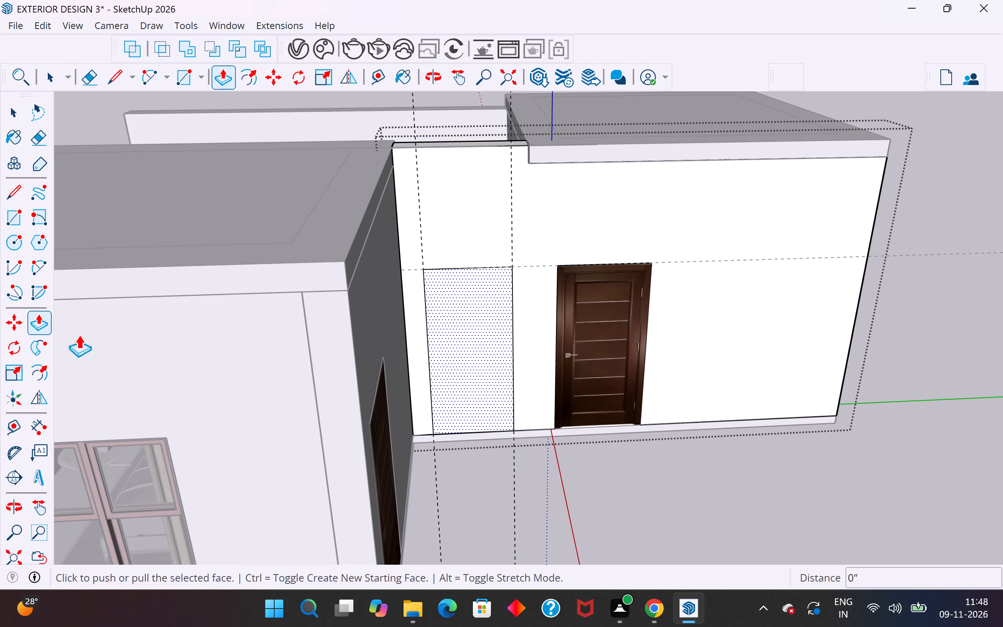
{"action": "left_click", "coordinate": [499, 417]}
{"action": "middle_click_drag", "start_coordinate": [502, 418], "coordinate": [703, 564]}
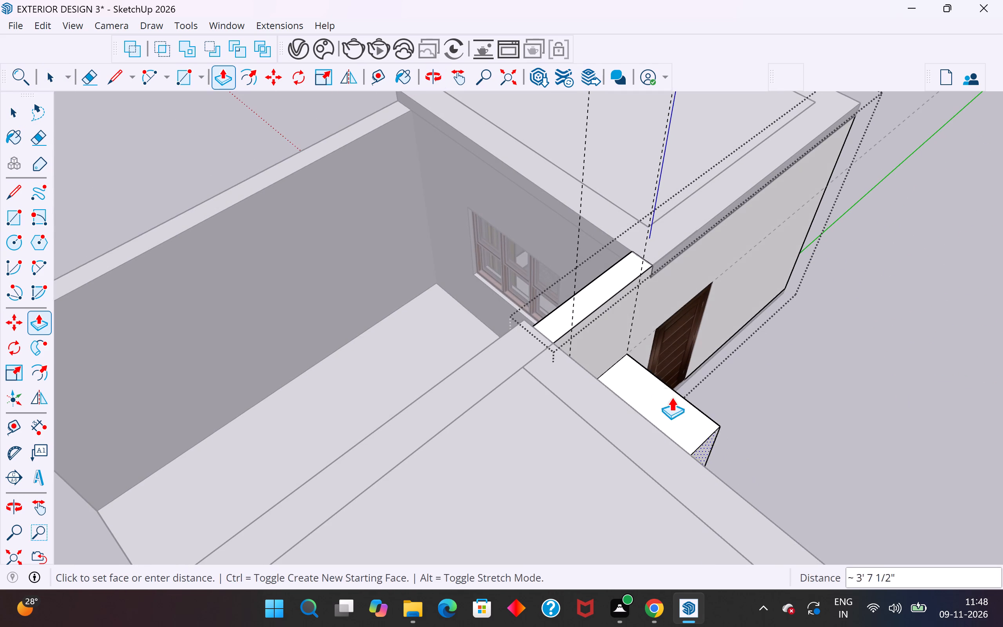
{"action": "left_click", "coordinate": [626, 251]}
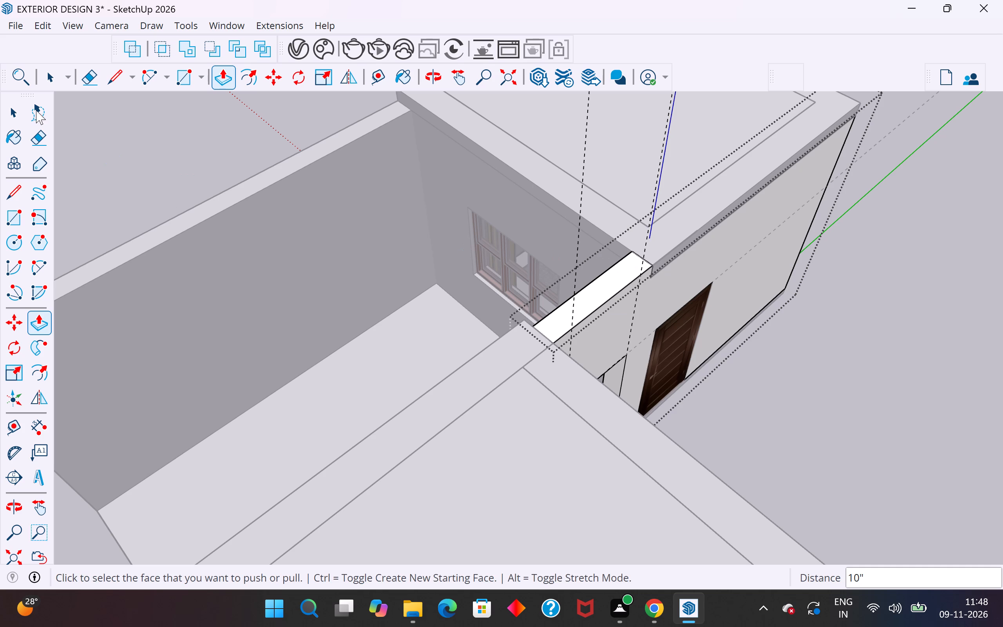
{"action": "left_click", "coordinate": [18, 109]}
{"action": "left_click", "coordinate": [145, 159]}
Copy the existing door along the wall into the new opening, aligning its hinge-side bottom corner with the opening's corner.
{"action": "scroll", "coordinate": [165, 150], "scroll_direction": "down", "scroll_amount": 11}
{"action": "middle_click_drag", "start_coordinate": [459, 274], "coordinate": [381, 288]}
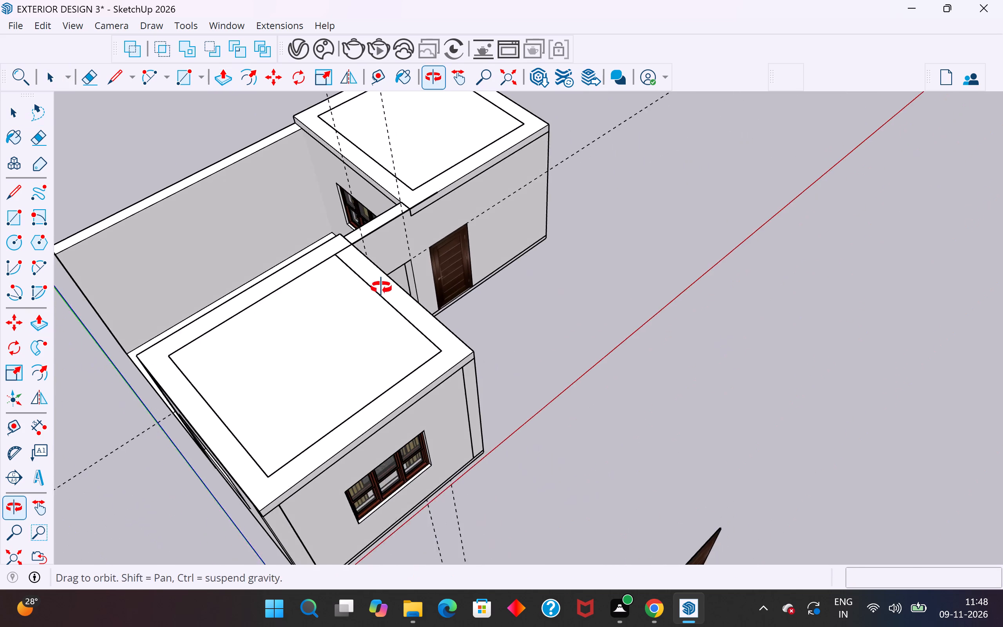
{"action": "middle_click_drag", "start_coordinate": [381, 288], "coordinate": [204, 238]}
{"action": "left_click", "coordinate": [513, 322]}
{"action": "middle_click_drag", "start_coordinate": [544, 293], "coordinate": [562, 222]}
{"action": "scroll", "coordinate": [562, 222], "scroll_direction": "up", "scroll_amount": 3}
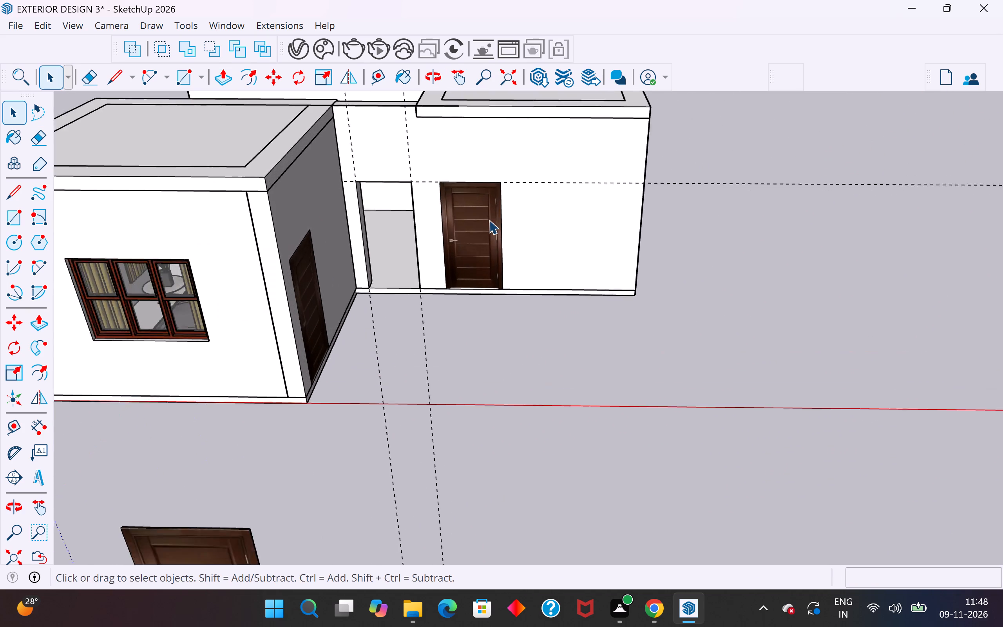
{"action": "scroll", "coordinate": [489, 220], "scroll_direction": "up", "scroll_amount": 4}
{"action": "middle_click_drag", "start_coordinate": [451, 230], "coordinate": [489, 190]}
{"action": "left_click", "coordinate": [485, 194]}
{"action": "scroll", "coordinate": [490, 293], "scroll_direction": "up", "scroll_amount": 5}
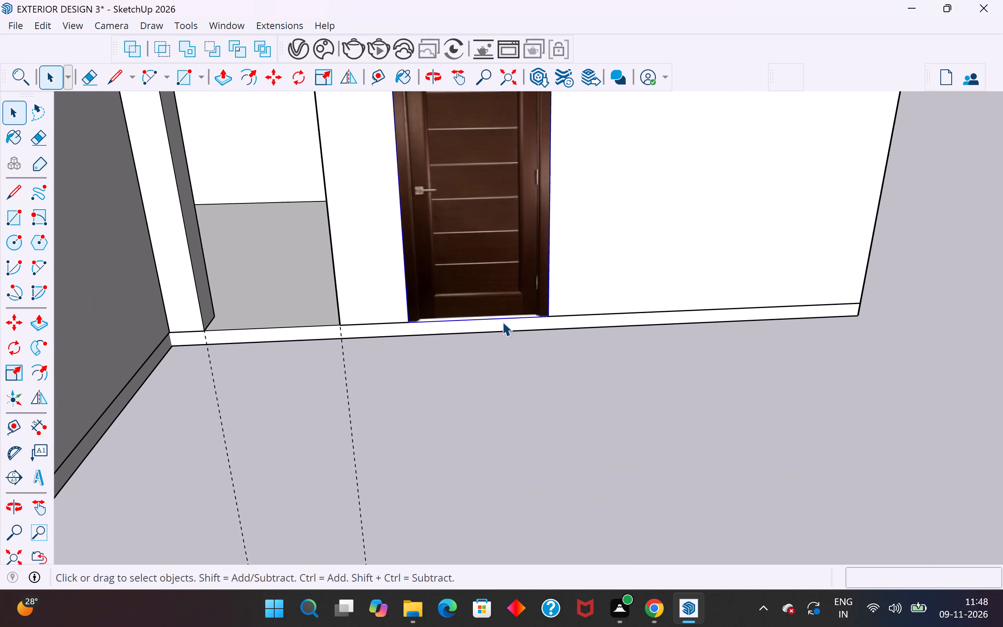
{"action": "key", "text": "m"}
{"action": "left_click", "coordinate": [550, 320]}
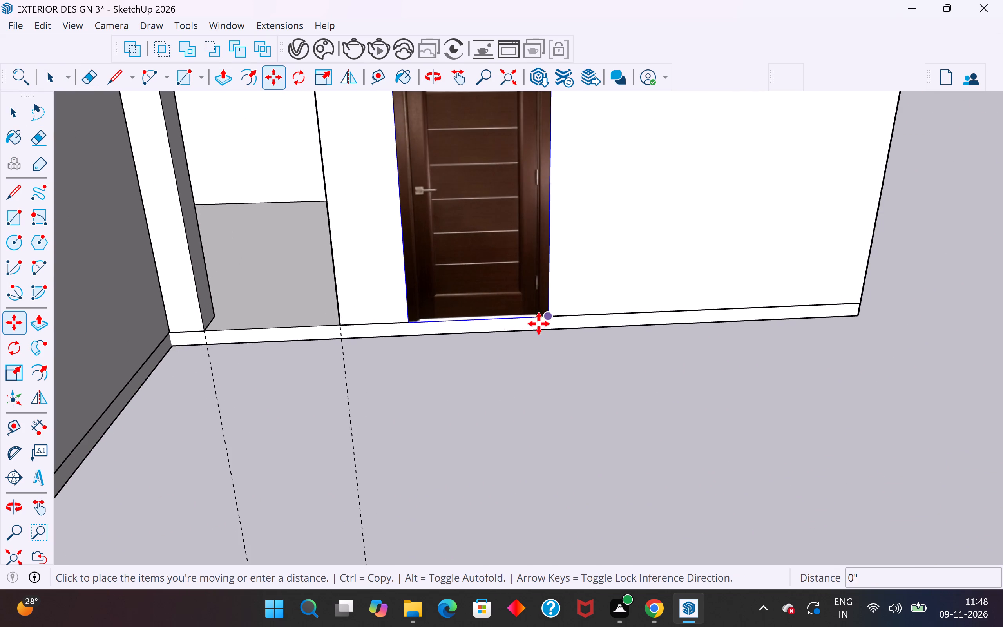
{"action": "left_click", "coordinate": [338, 321]}
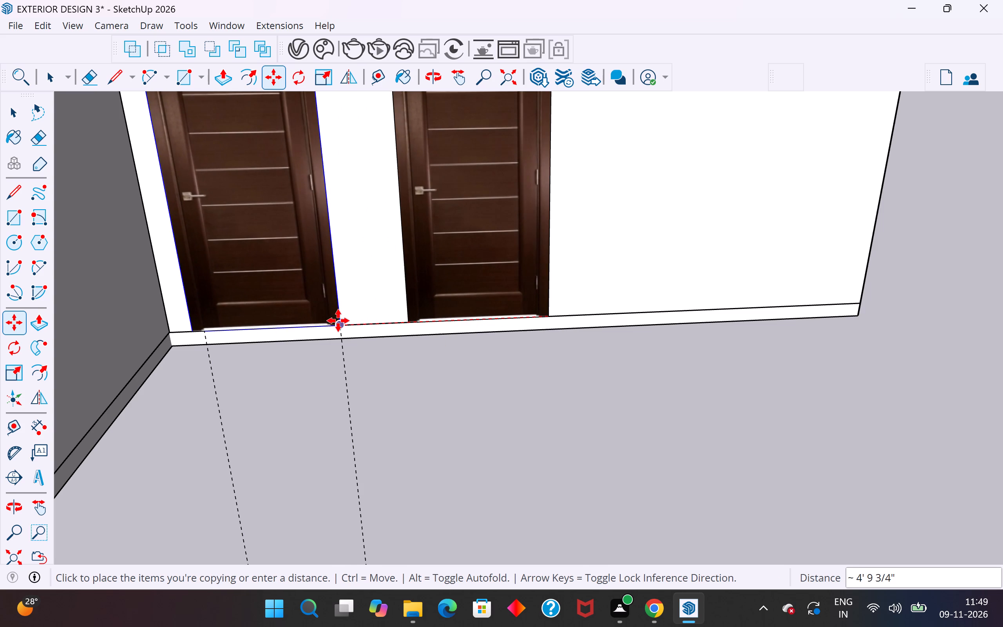
{"action": "scroll", "coordinate": [550, 407], "scroll_direction": "down", "scroll_amount": 5}
{"action": "left_click", "coordinate": [5, 109]}
{"action": "left_click", "coordinate": [553, 502]}
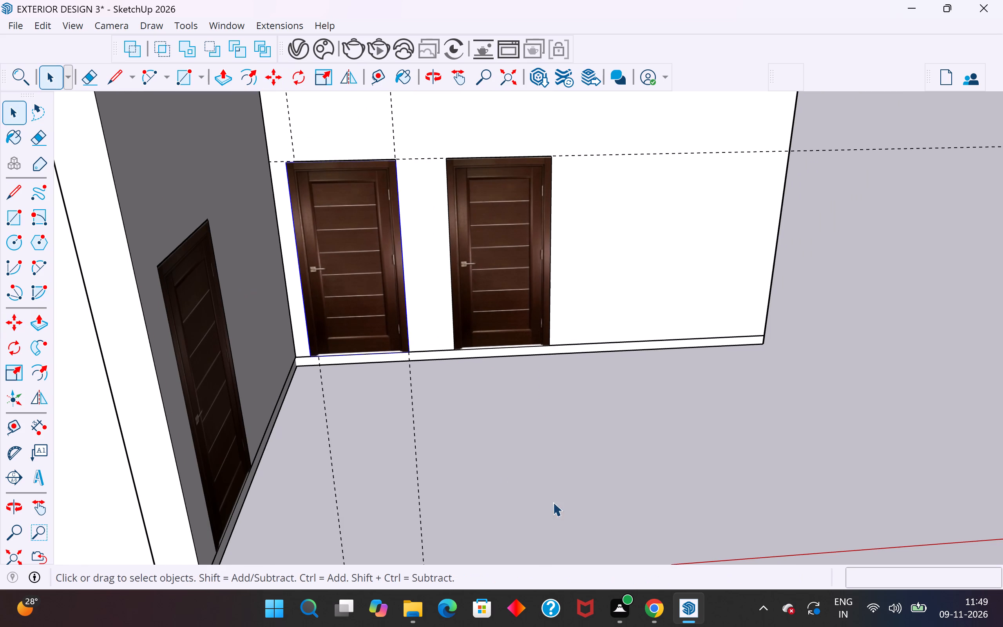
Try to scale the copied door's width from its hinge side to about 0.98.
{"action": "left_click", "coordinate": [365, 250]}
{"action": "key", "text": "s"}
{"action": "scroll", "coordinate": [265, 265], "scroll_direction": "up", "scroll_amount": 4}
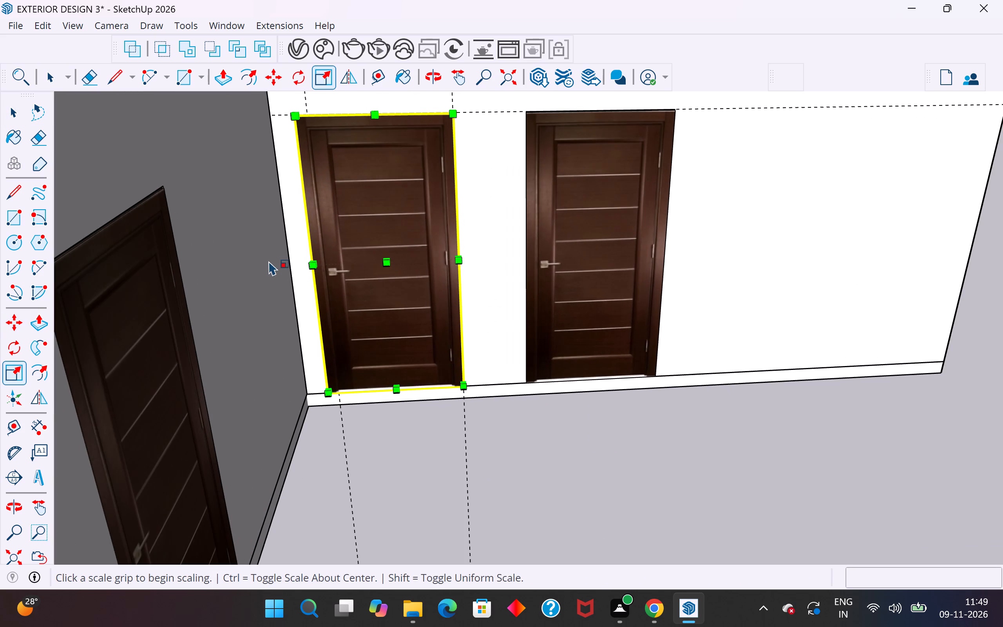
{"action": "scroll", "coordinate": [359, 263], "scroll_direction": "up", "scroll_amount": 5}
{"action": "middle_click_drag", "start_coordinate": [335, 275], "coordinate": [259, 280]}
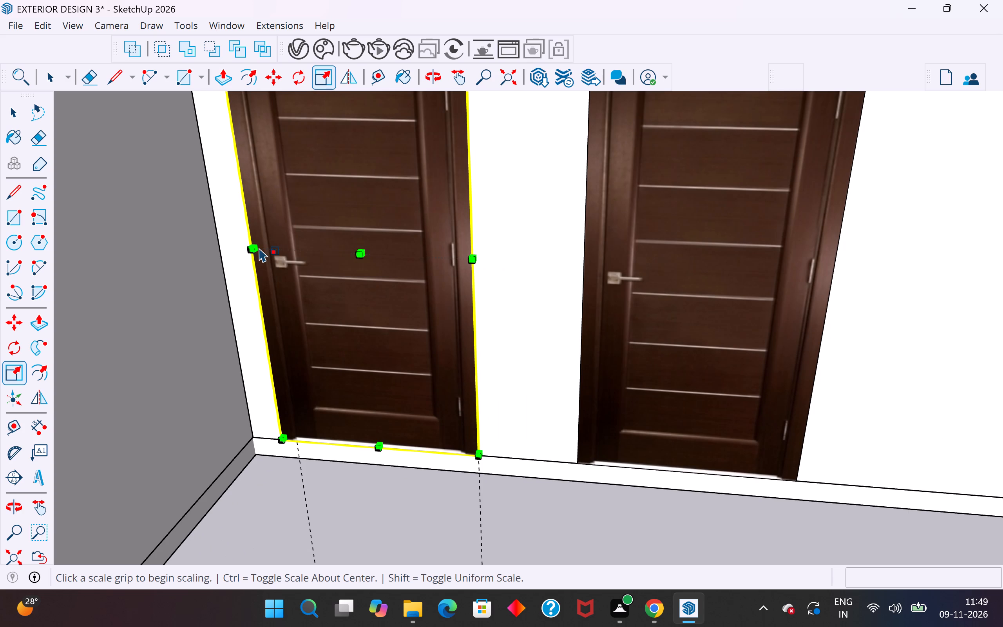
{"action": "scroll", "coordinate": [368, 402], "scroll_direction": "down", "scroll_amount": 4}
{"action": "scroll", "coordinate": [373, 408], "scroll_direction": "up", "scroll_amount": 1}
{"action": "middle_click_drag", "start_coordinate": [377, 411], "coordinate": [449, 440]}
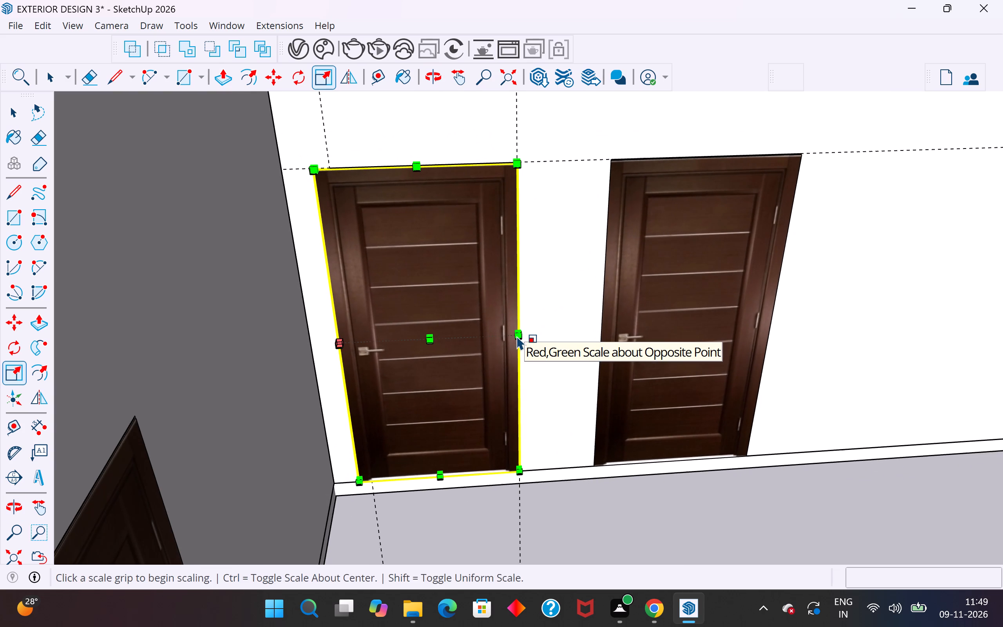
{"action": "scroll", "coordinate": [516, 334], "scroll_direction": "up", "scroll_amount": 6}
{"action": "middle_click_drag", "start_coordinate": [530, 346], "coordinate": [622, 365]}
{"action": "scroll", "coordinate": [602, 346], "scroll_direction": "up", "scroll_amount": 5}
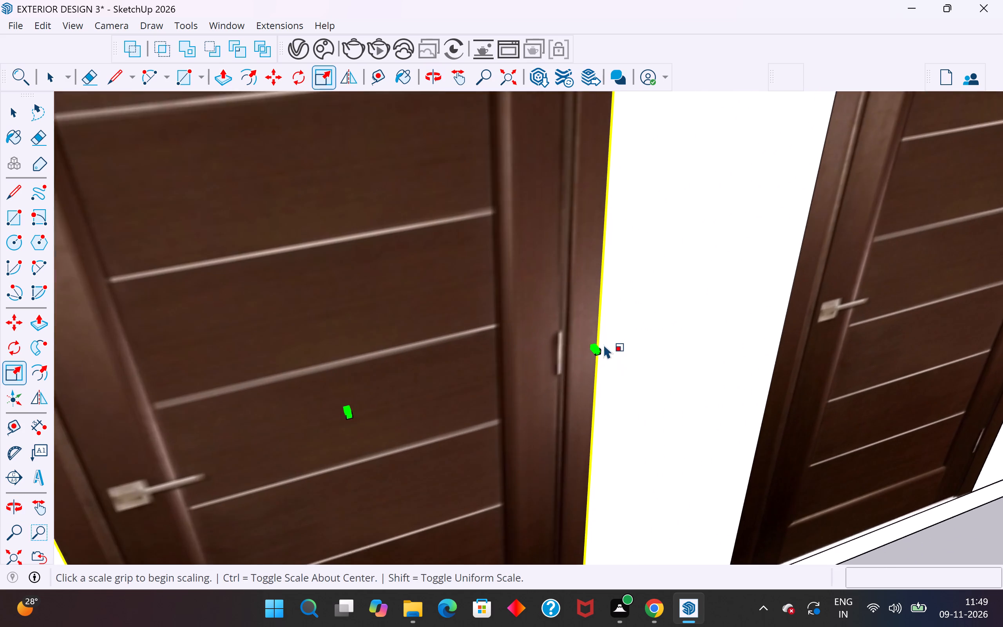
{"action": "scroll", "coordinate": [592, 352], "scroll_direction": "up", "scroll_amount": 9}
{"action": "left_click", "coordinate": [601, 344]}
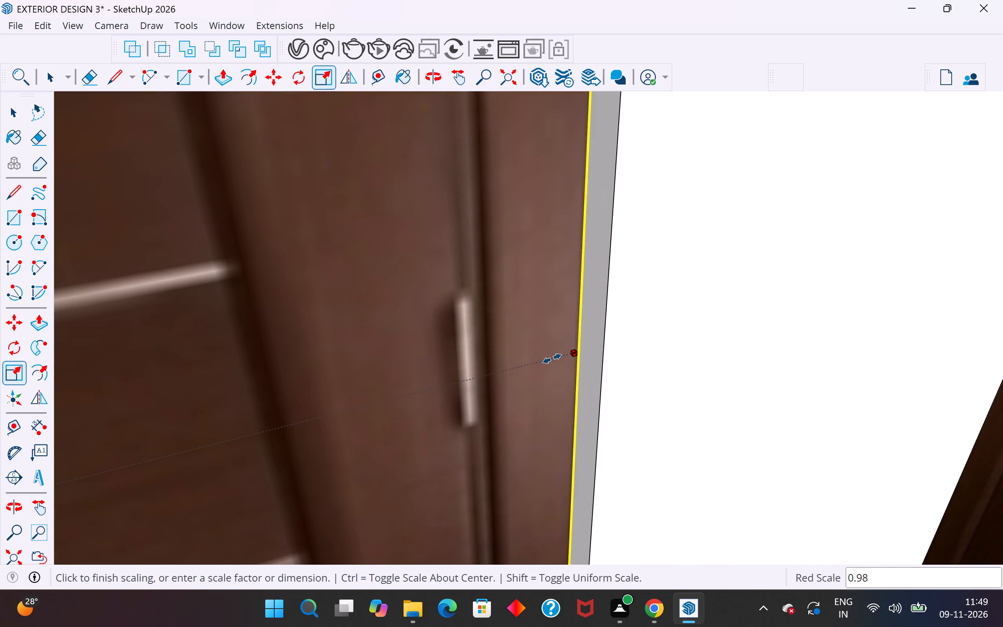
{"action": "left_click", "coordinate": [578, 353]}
Scale the copied door's width from its handle side so its edge meets the doorway opening, and deselect it.
{"action": "scroll", "coordinate": [667, 307], "scroll_direction": "down", "scroll_amount": 7}
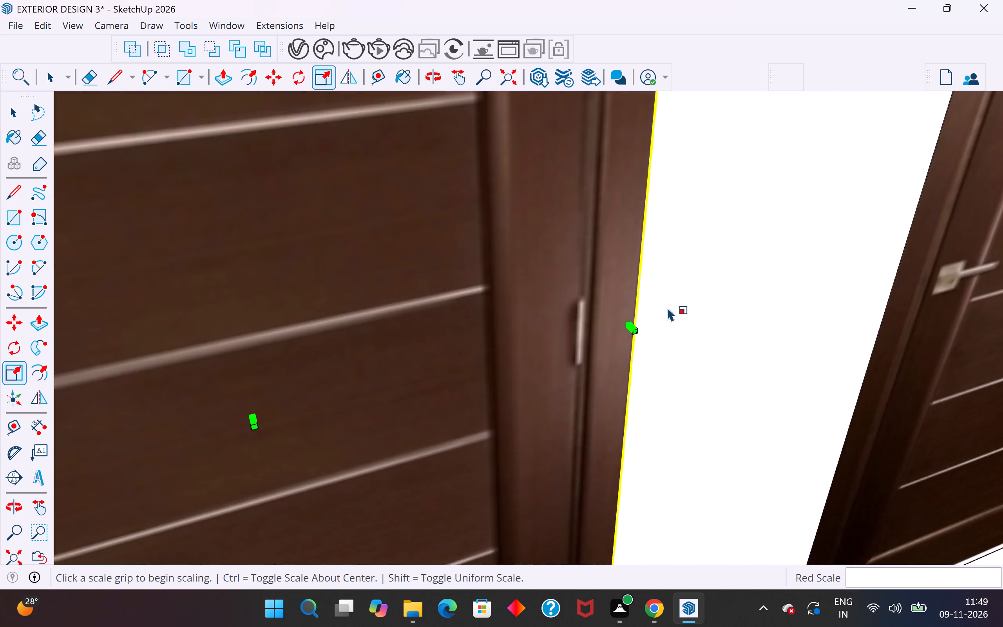
{"action": "scroll", "coordinate": [667, 307], "scroll_direction": "down", "scroll_amount": 7}
{"action": "middle_click_drag", "start_coordinate": [667, 323], "coordinate": [480, 365]}
{"action": "scroll", "coordinate": [61, 320], "scroll_direction": "up", "scroll_amount": 5}
{"action": "scroll", "coordinate": [119, 339], "scroll_direction": "up", "scroll_amount": 6}
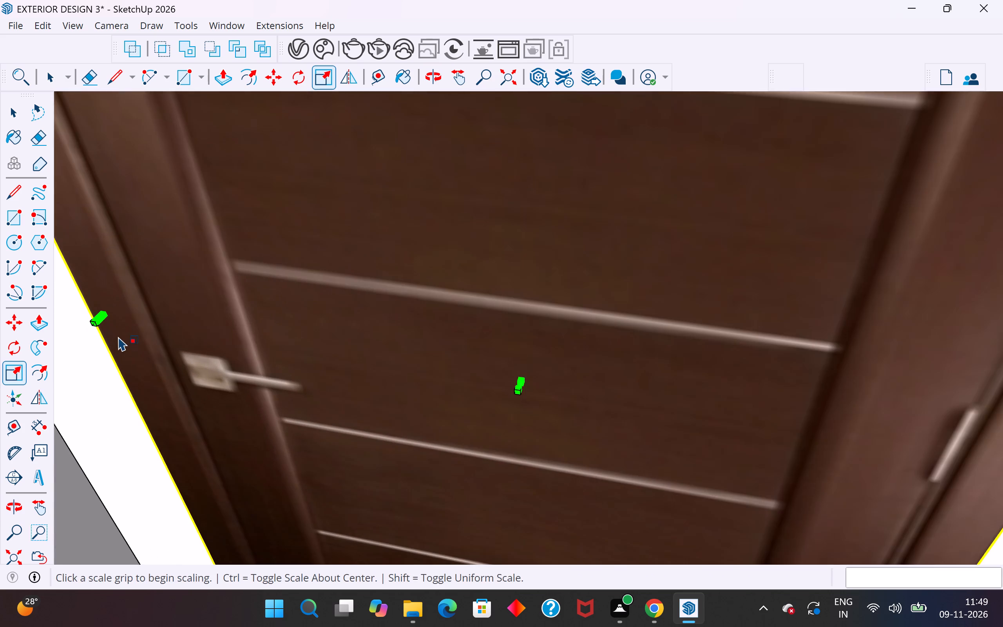
{"action": "scroll", "coordinate": [106, 318], "scroll_direction": "up", "scroll_amount": 10}
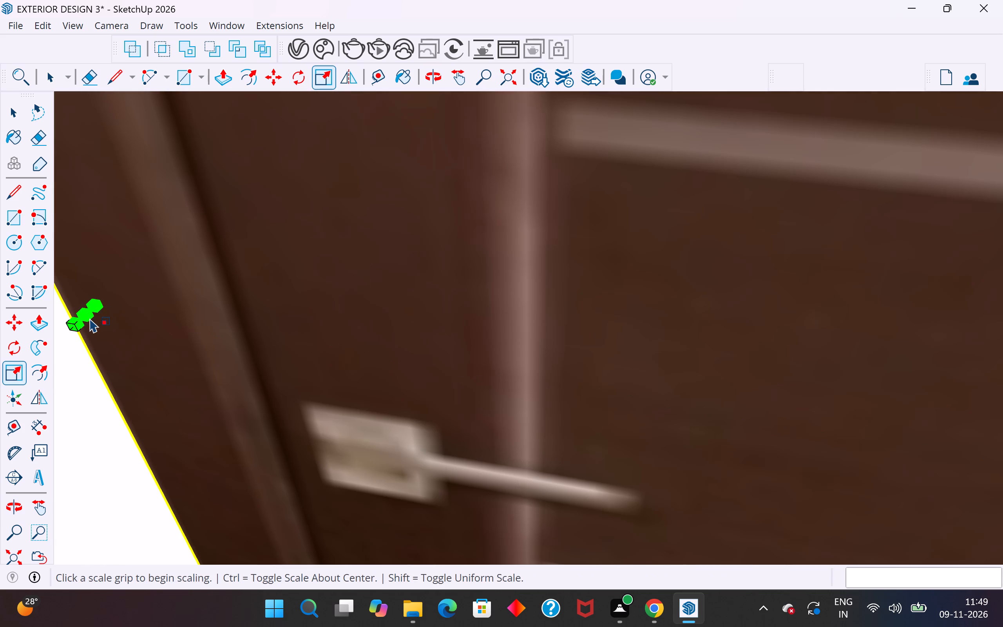
{"action": "left_click_drag", "start_coordinate": [85, 317], "coordinate": [89, 317]}
{"action": "scroll", "coordinate": [505, 359], "scroll_direction": "down", "scroll_amount": 7}
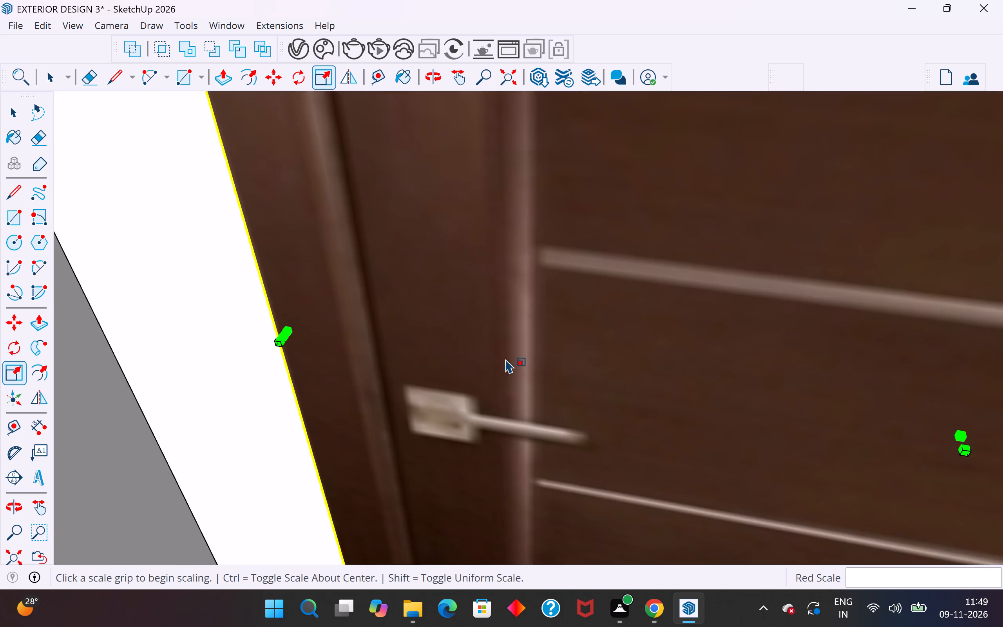
{"action": "scroll", "coordinate": [505, 359], "scroll_direction": "down", "scroll_amount": 12}
{"action": "scroll", "coordinate": [445, 336], "scroll_direction": "up", "scroll_amount": 20}
{"action": "scroll", "coordinate": [445, 336], "scroll_direction": "up", "scroll_amount": 2}
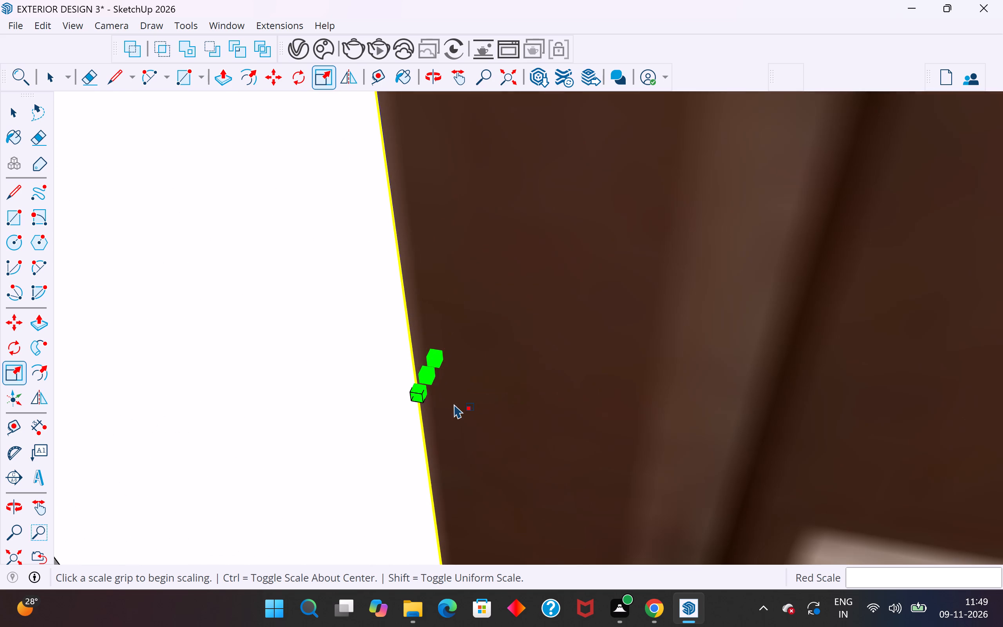
{"action": "left_click", "coordinate": [431, 374]}
{"action": "left_click_drag", "start_coordinate": [429, 372], "coordinate": [766, 384]}
{"action": "scroll", "coordinate": [766, 364], "scroll_direction": "down", "scroll_amount": 20}
{"action": "scroll", "coordinate": [766, 364], "scroll_direction": "down", "scroll_amount": 12}
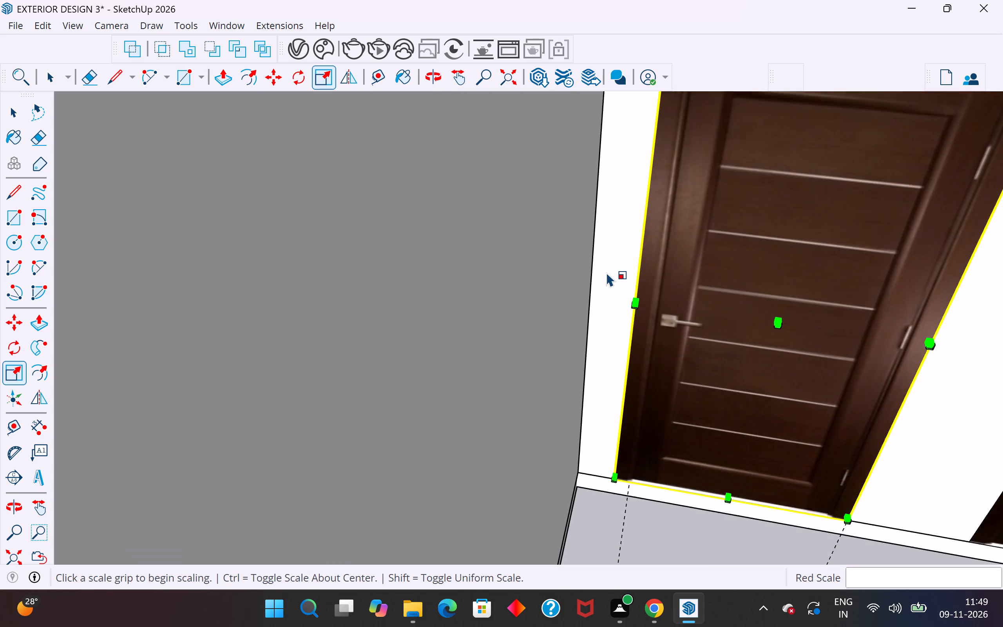
{"action": "scroll", "coordinate": [606, 272], "scroll_direction": "down", "scroll_amount": 2}
{"action": "scroll", "coordinate": [628, 313], "scroll_direction": "up", "scroll_amount": 4}
{"action": "middle_click_drag", "start_coordinate": [706, 278], "coordinate": [631, 222]}
{"action": "scroll", "coordinate": [581, 272], "scroll_direction": "up", "scroll_amount": 12}
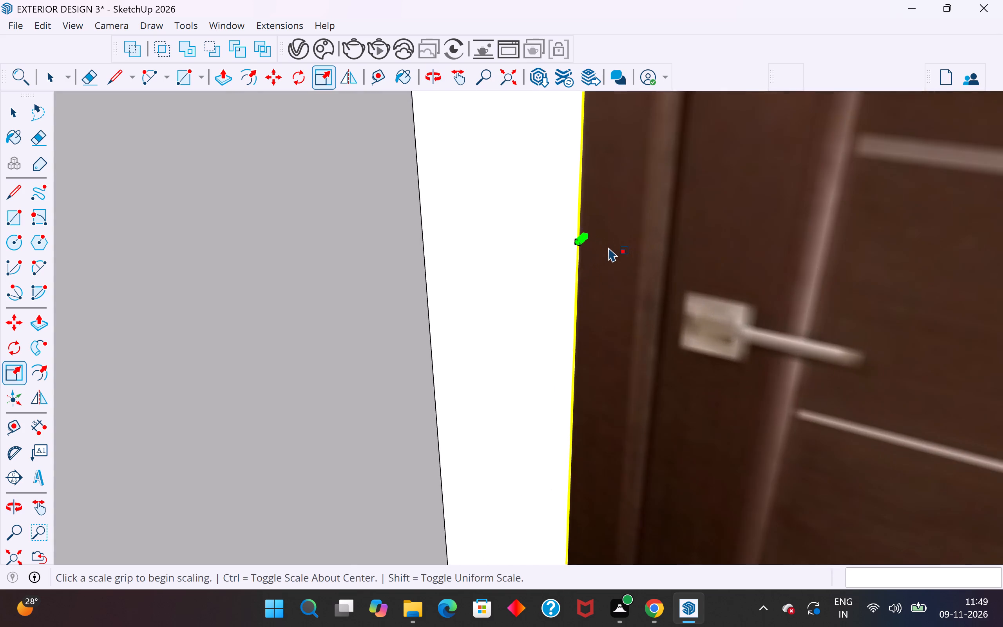
{"action": "scroll", "coordinate": [608, 247], "scroll_direction": "up", "scroll_amount": 11}
{"action": "left_click", "coordinate": [541, 233]}
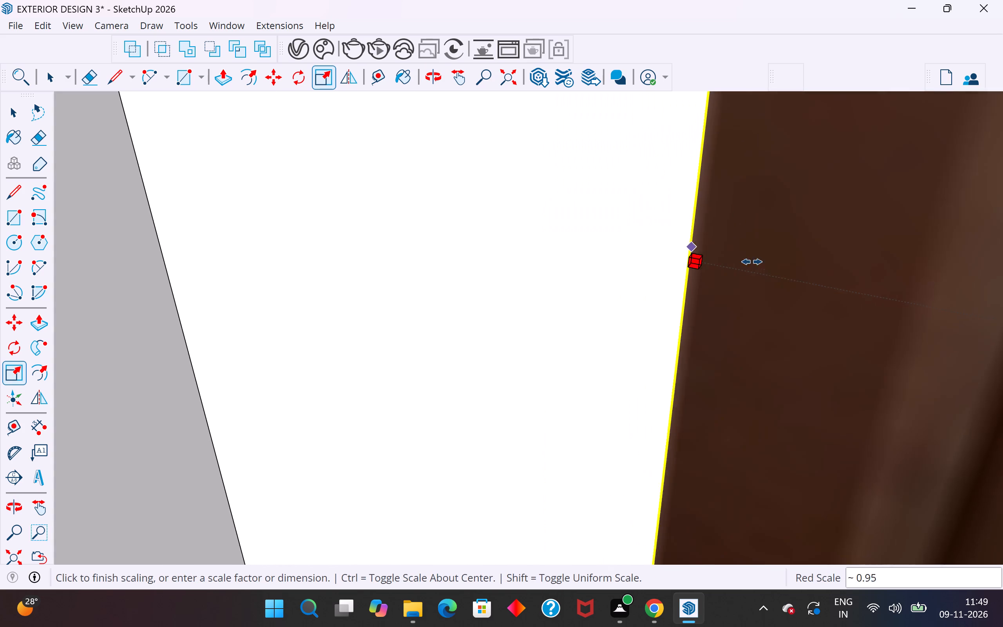
{"action": "scroll", "coordinate": [825, 274], "scroll_direction": "down", "scroll_amount": 17}
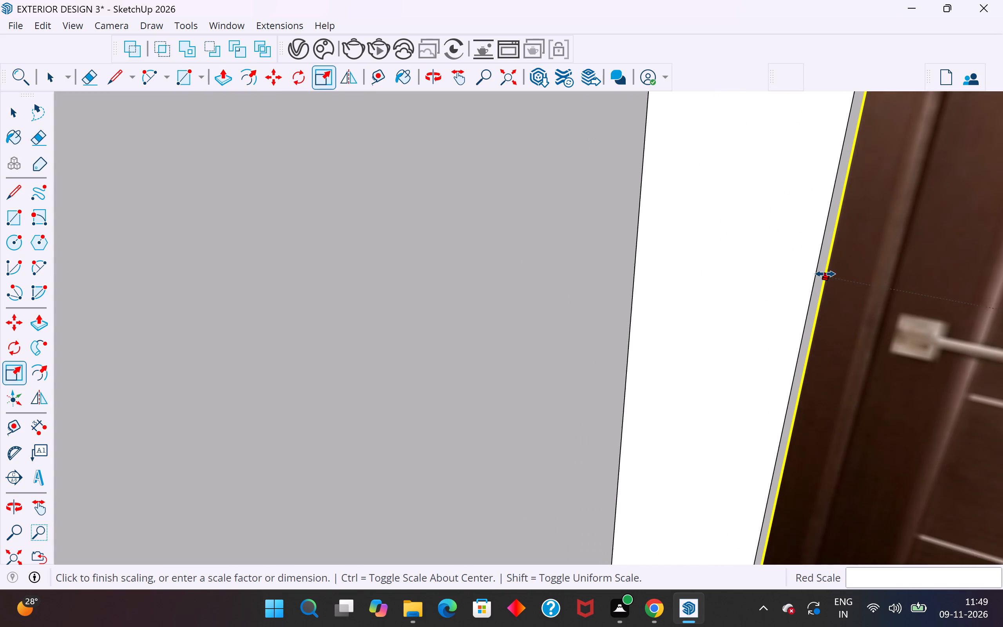
{"action": "scroll", "coordinate": [825, 274], "scroll_direction": "down", "scroll_amount": 1}
{"action": "left_click", "coordinate": [823, 274]}
{"action": "scroll", "coordinate": [750, 278], "scroll_direction": "down", "scroll_amount": 13}
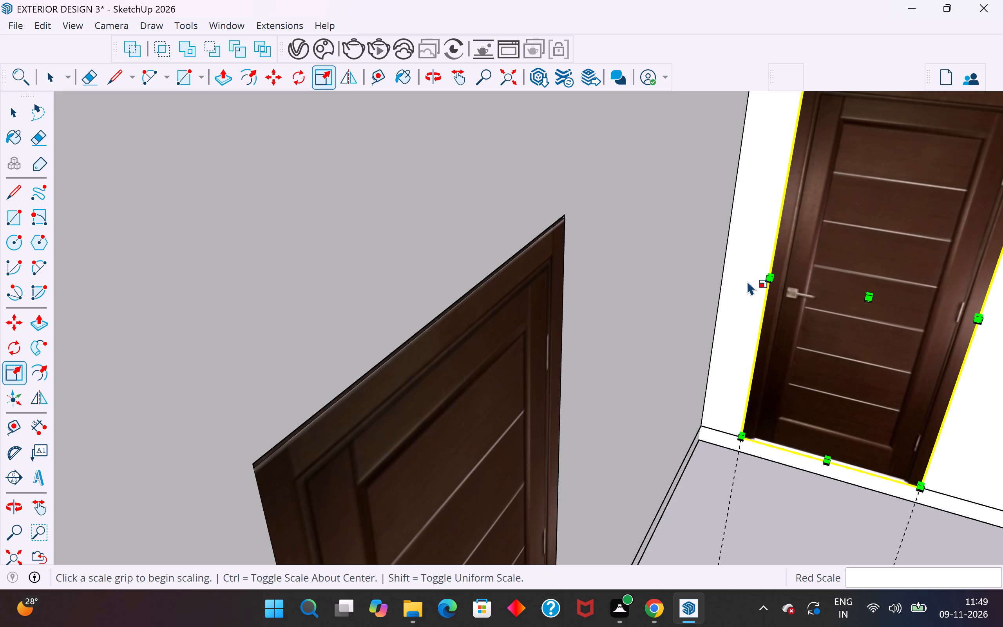
{"action": "left_click", "coordinate": [17, 117]}
{"action": "left_click", "coordinate": [739, 486]}
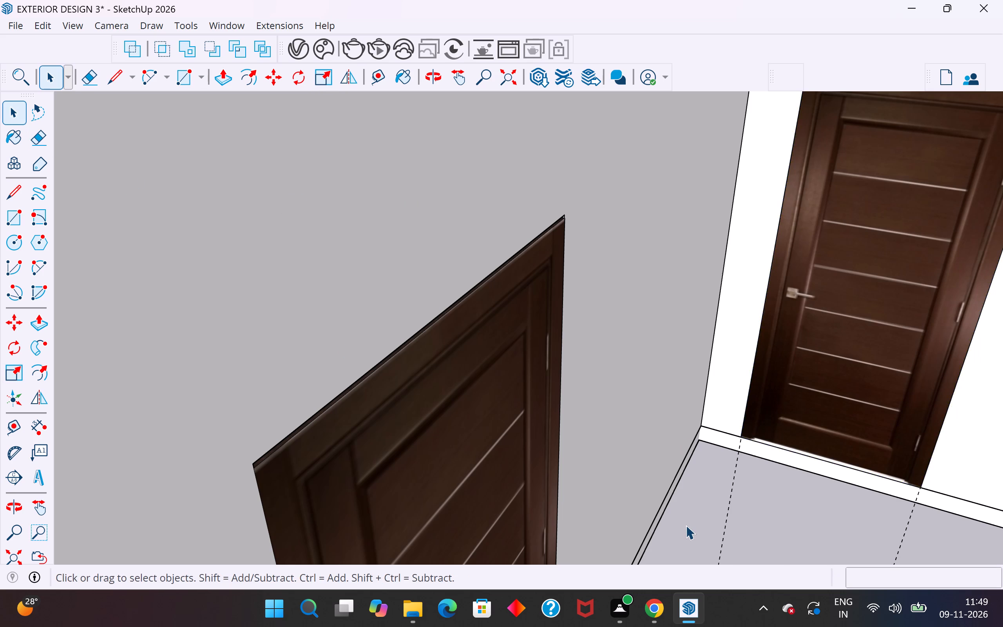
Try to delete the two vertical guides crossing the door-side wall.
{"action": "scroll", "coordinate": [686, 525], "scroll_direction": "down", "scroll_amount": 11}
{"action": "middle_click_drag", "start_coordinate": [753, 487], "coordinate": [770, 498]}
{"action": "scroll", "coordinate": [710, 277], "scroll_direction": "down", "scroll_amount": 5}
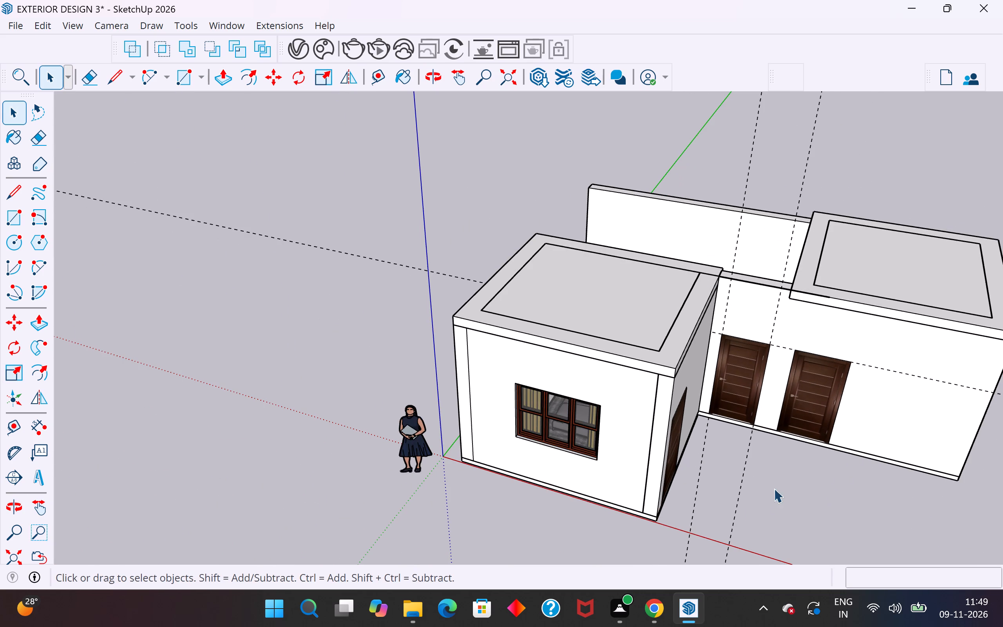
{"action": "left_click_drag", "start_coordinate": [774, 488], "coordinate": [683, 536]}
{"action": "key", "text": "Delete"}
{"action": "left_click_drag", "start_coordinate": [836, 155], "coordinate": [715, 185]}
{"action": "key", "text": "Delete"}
Delete the horizontal guide that marks the door height along the door-side wall.
{"action": "left_click_drag", "start_coordinate": [454, 239], "coordinate": [399, 286]}
{"action": "left_click_drag", "start_coordinate": [399, 286], "coordinate": [396, 288]}
{"action": "key", "text": "Delete"}
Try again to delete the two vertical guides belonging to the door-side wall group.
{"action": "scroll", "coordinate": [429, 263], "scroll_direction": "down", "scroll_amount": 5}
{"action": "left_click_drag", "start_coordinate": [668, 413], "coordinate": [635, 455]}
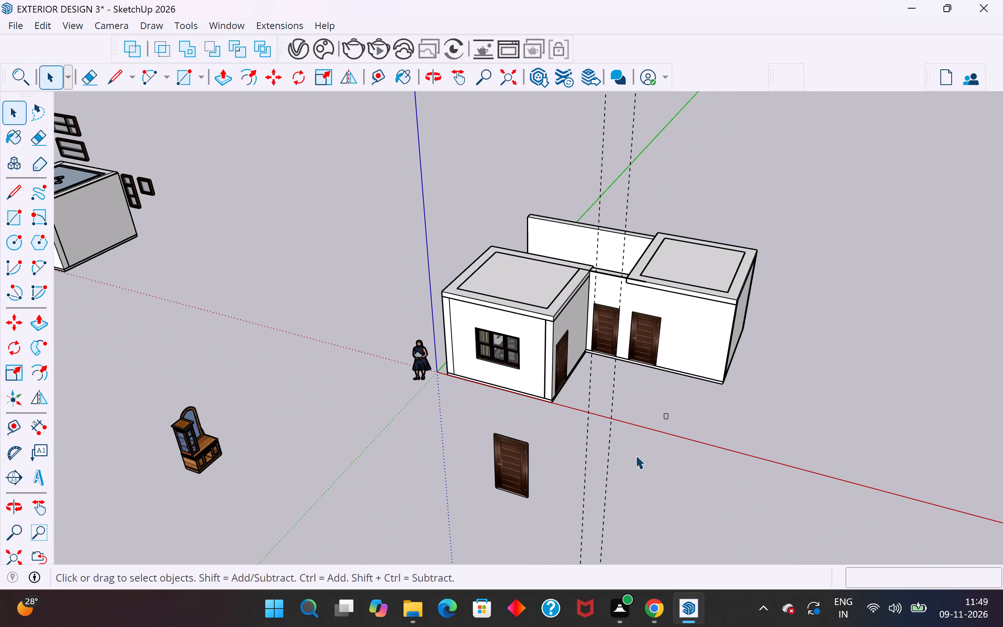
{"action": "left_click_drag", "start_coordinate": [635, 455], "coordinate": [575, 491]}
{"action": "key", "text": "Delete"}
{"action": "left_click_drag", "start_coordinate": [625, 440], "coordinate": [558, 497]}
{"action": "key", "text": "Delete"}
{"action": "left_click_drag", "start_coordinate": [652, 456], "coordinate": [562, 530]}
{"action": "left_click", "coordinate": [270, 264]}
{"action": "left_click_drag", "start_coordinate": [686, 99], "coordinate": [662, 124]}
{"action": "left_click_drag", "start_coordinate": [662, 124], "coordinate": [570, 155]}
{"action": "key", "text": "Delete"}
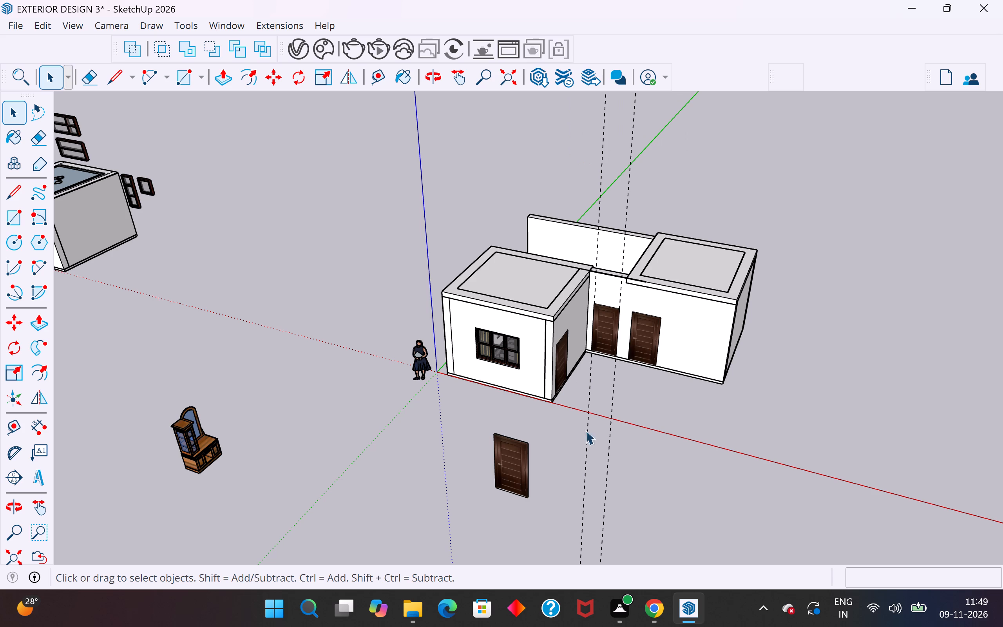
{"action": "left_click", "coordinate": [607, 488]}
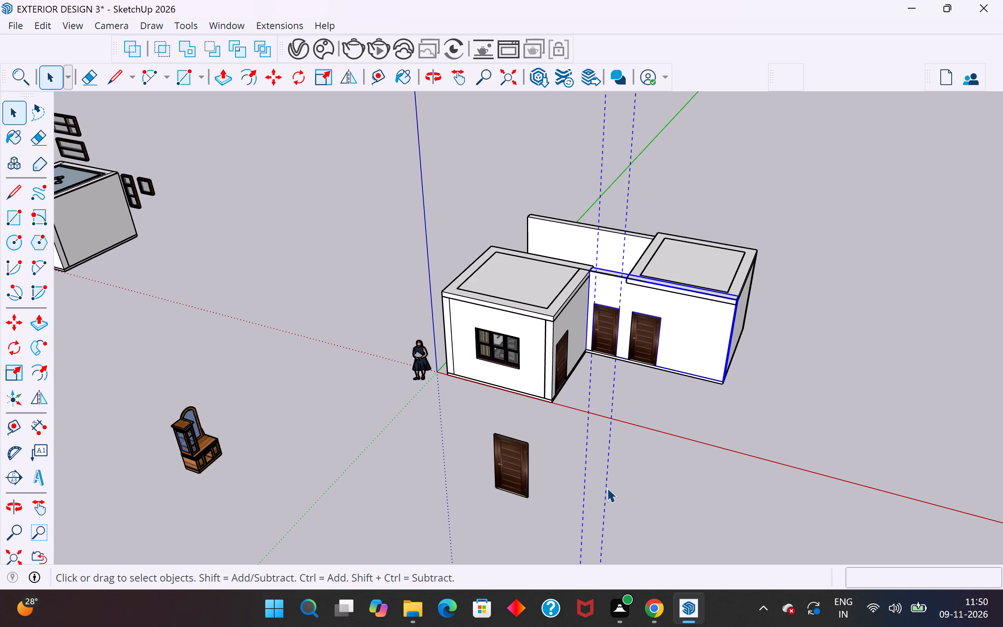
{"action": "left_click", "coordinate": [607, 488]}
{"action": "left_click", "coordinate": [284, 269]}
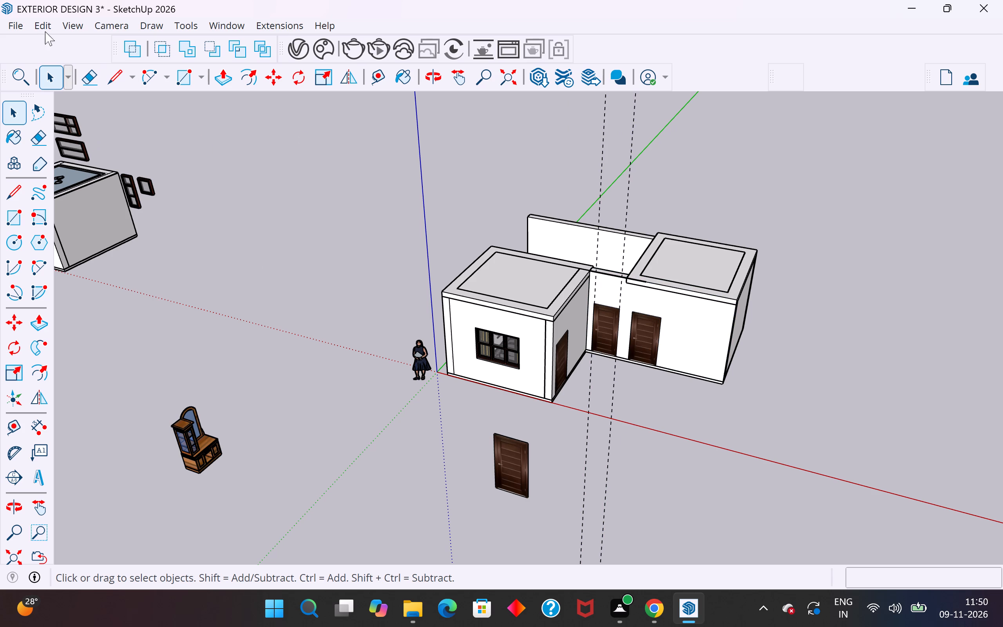
Delete all remaining guides in the model at once.
{"action": "left_click", "coordinate": [38, 24]}
{"action": "left_click", "coordinate": [95, 187]}
{"action": "left_click", "coordinate": [341, 288]}
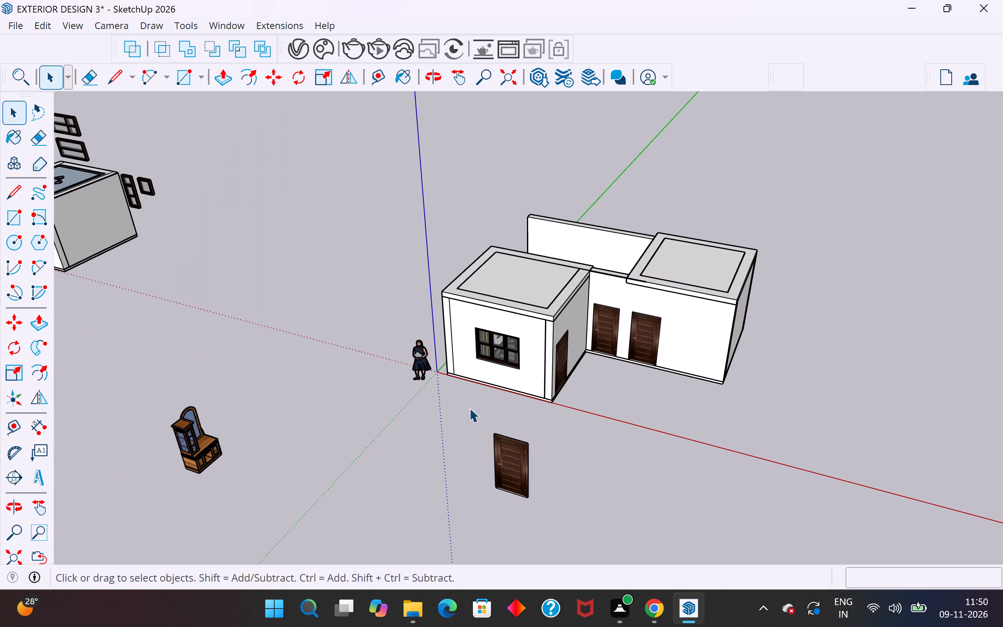
Examine the two bedroom blocks, their roofs and the wall with the doors from several angles.
{"action": "middle_click_drag", "start_coordinate": [495, 419], "coordinate": [692, 442]}
{"action": "scroll", "coordinate": [643, 214], "scroll_direction": "up", "scroll_amount": 9}
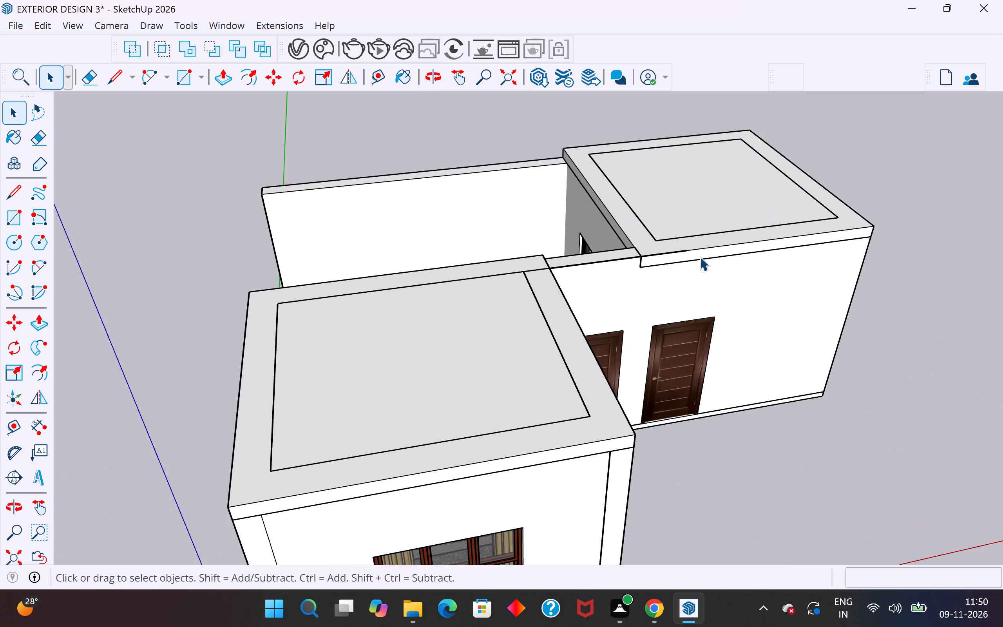
{"action": "left_click", "coordinate": [700, 257]}
{"action": "left_click", "coordinate": [833, 468]}
{"action": "scroll", "coordinate": [639, 426], "scroll_direction": "down", "scroll_amount": 5}
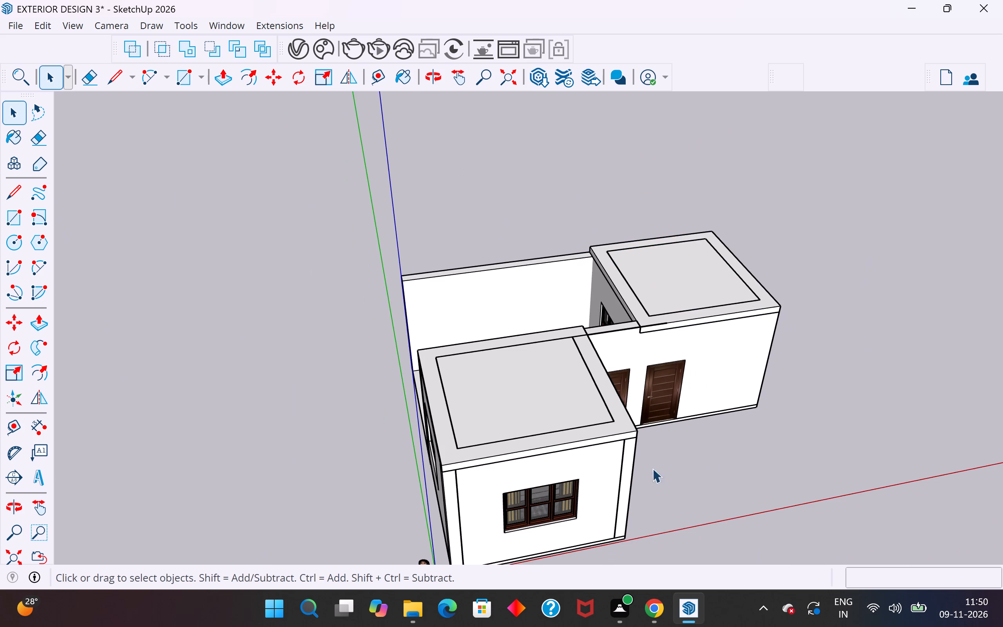
{"action": "scroll", "coordinate": [353, 310], "scroll_direction": "down", "scroll_amount": 2}
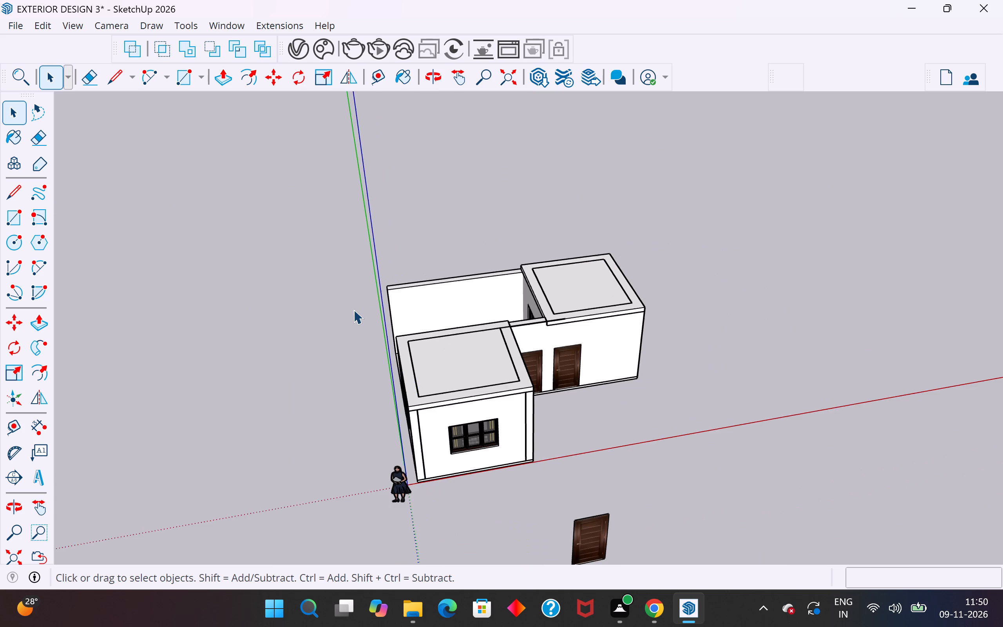
{"action": "scroll", "coordinate": [353, 310], "scroll_direction": "down", "scroll_amount": 7}
{"action": "middle_click_drag", "start_coordinate": [549, 417], "coordinate": [528, 357]}
{"action": "scroll", "coordinate": [384, 383], "scroll_direction": "up", "scroll_amount": 4}
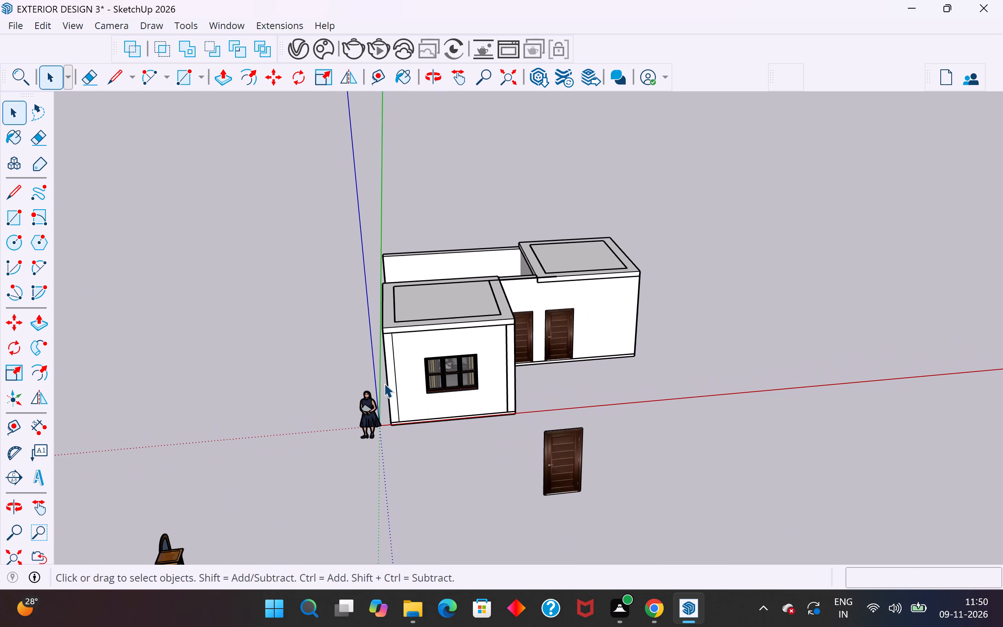
Save the EXTERIOR DESIGN 3 model.
{"action": "left_click", "coordinate": [42, 24]}
{"action": "left_click", "coordinate": [45, 107]}
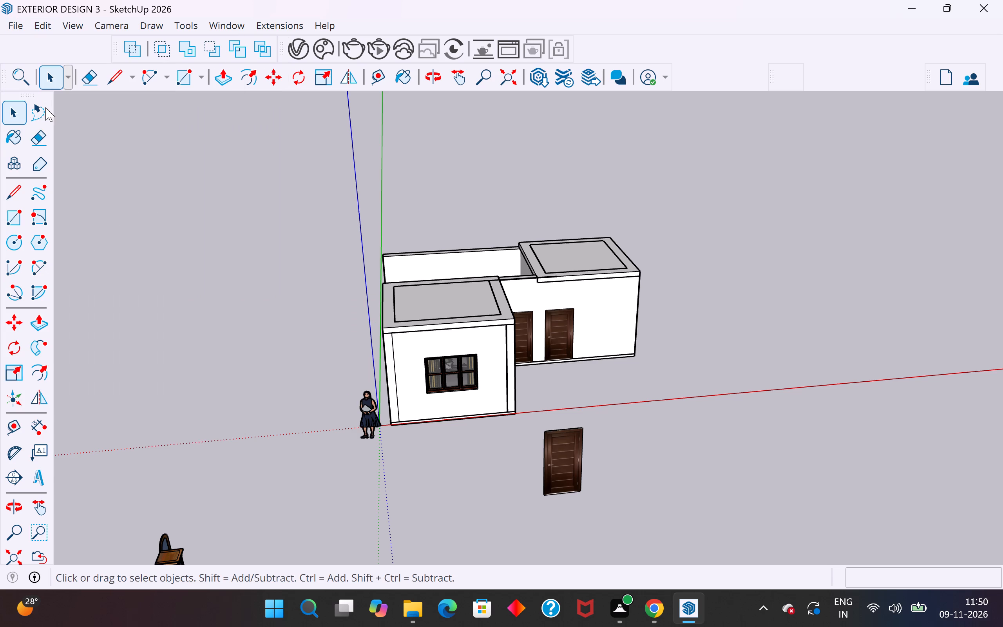
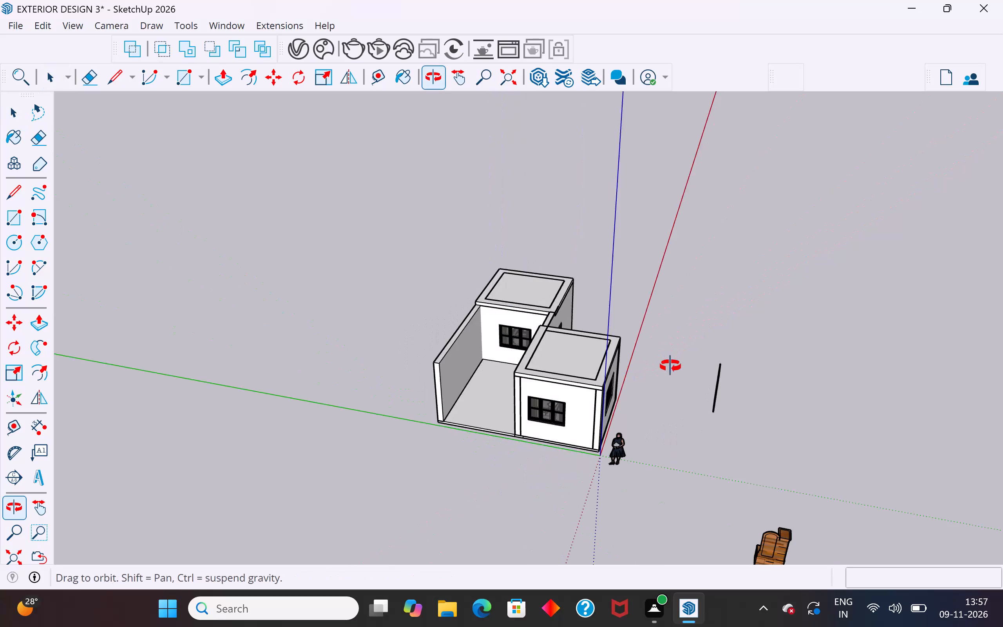
Copy the bedroom wall with the window opening about 18' along the side wall to close the open end of the middle space.
{"action": "scroll", "coordinate": [467, 387], "scroll_direction": "up", "scroll_amount": 5}
{"action": "middle_click_drag", "start_coordinate": [480, 390], "coordinate": [508, 388]}
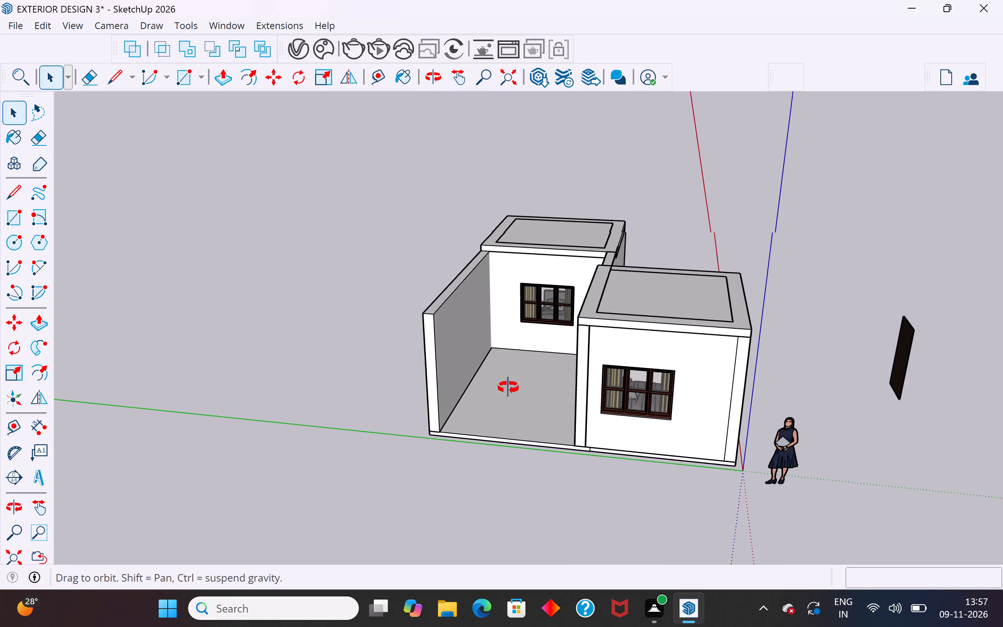
{"action": "middle_click_drag", "start_coordinate": [508, 388], "coordinate": [501, 461]}
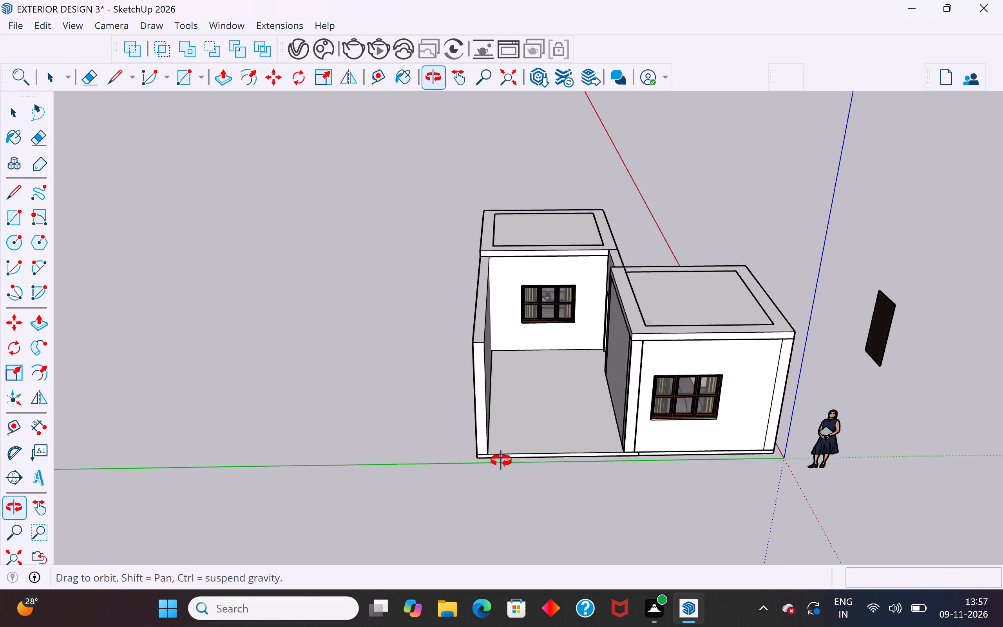
{"action": "middle_click_drag", "start_coordinate": [501, 461], "coordinate": [492, 468]}
{"action": "left_click", "coordinate": [556, 341]}
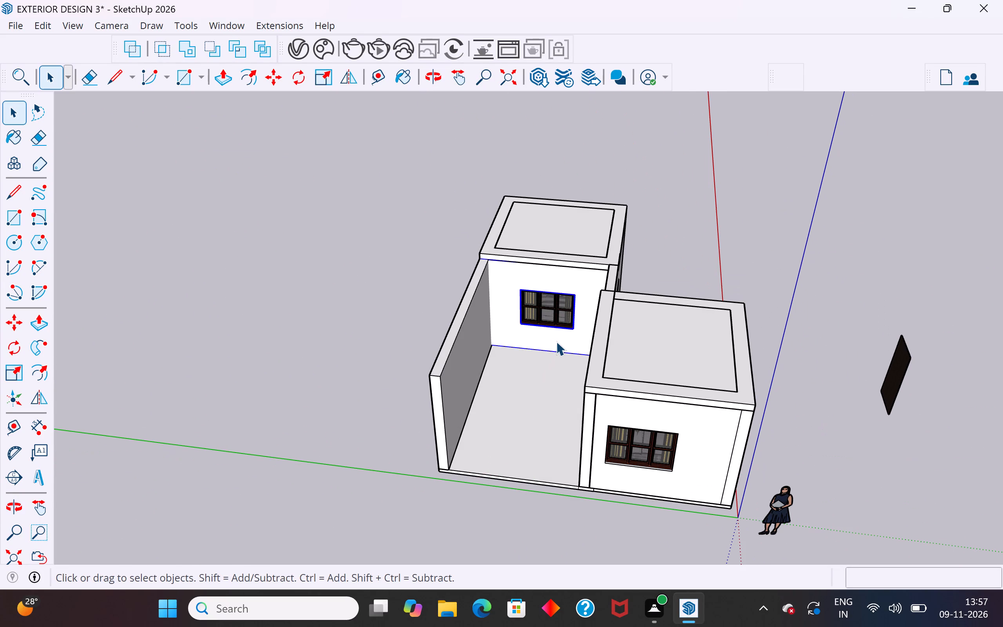
{"action": "middle_click_drag", "start_coordinate": [576, 337], "coordinate": [861, 250]}
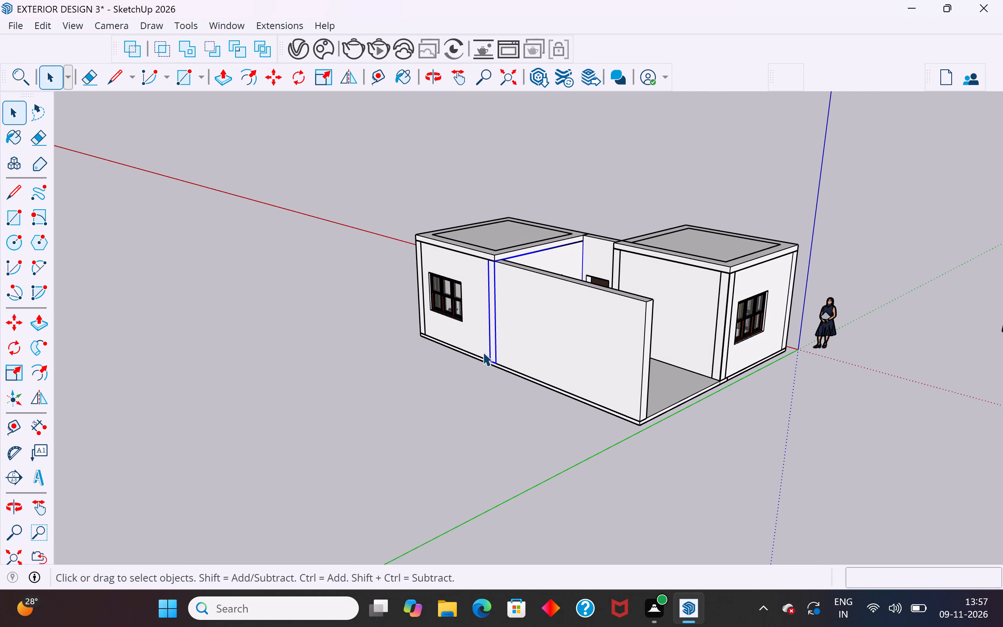
{"action": "key", "text": "n"}
{"action": "key", "text": "m"}
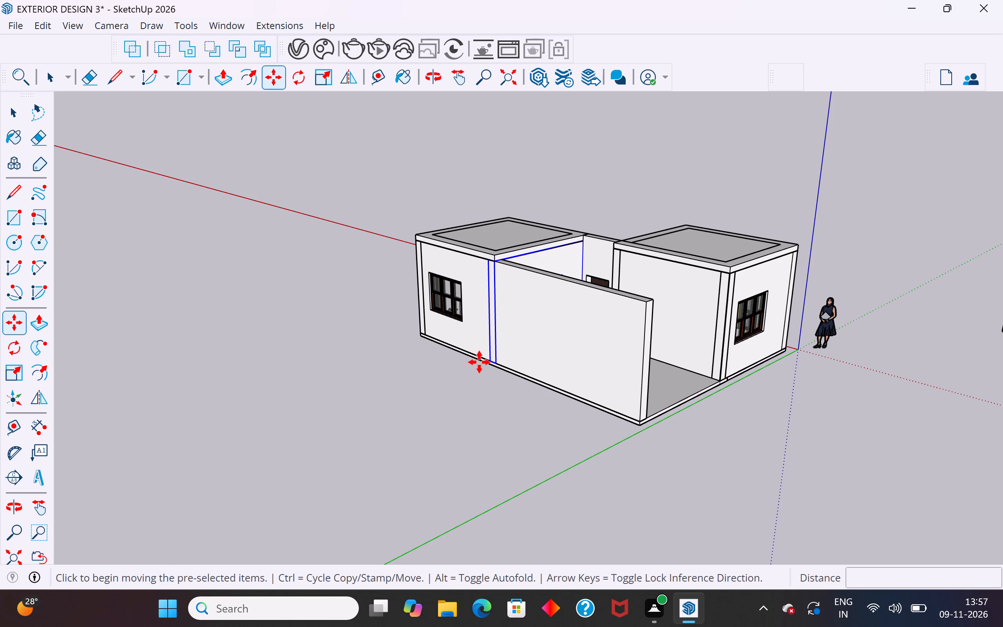
{"action": "scroll", "coordinate": [483, 363], "scroll_direction": "up", "scroll_amount": 11}
{"action": "left_click", "coordinate": [505, 355], "text": "ctrl"}
{"action": "scroll", "coordinate": [505, 355], "scroll_direction": "down", "scroll_amount": 8}
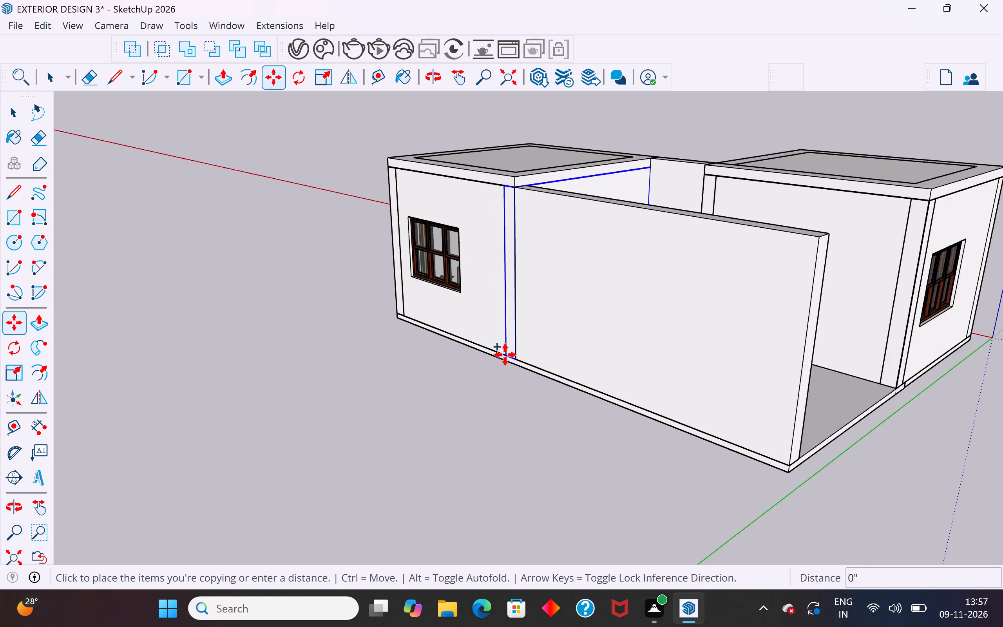
{"action": "scroll", "coordinate": [505, 355], "scroll_direction": "down", "scroll_amount": 4}
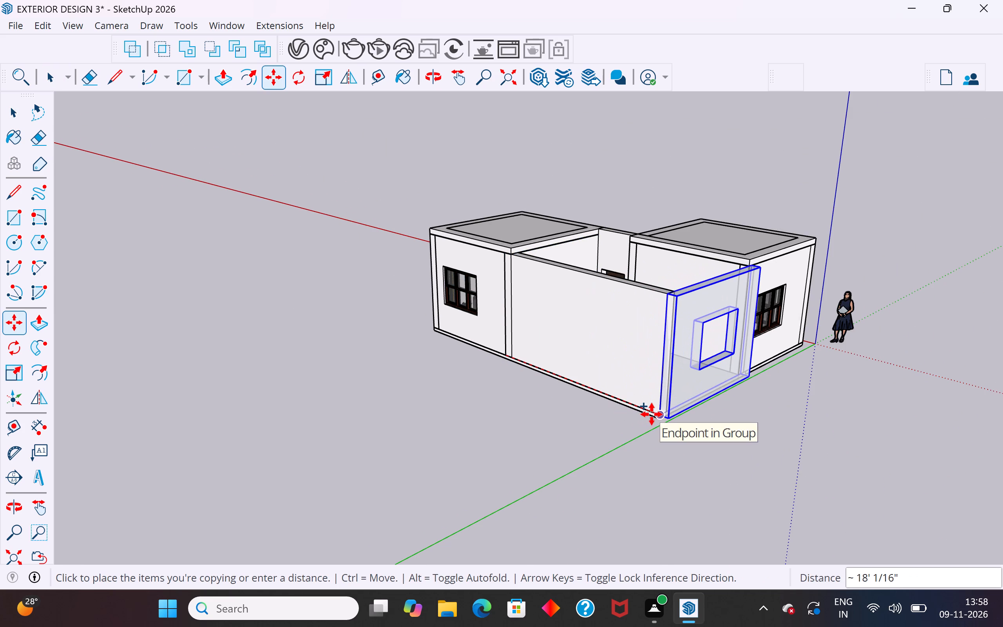
{"action": "left_click", "coordinate": [652, 414]}
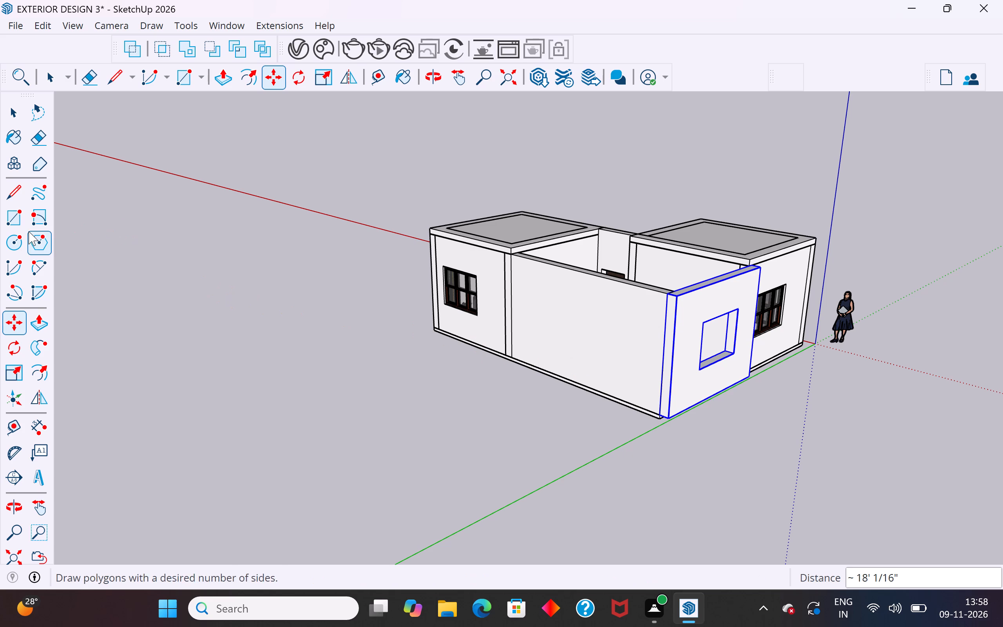
{"action": "left_click", "coordinate": [17, 118]}
{"action": "left_click", "coordinate": [240, 312]}
Copy the wooden window from the bedroom wall about 18' into the empty opening of the copied end wall.
{"action": "middle_click_drag", "start_coordinate": [911, 408], "coordinate": [777, 389]}
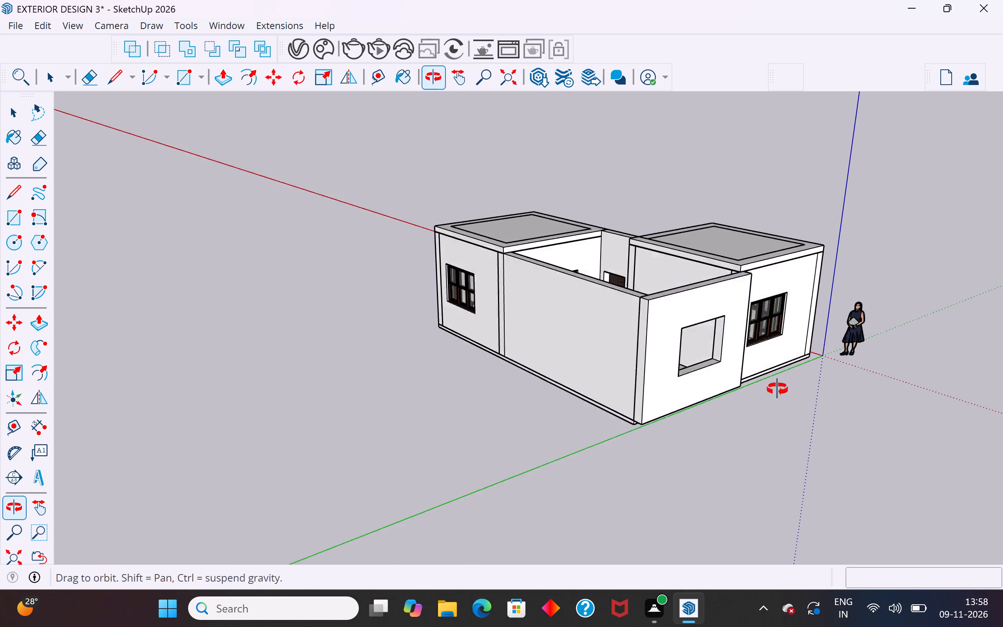
{"action": "middle_click_drag", "start_coordinate": [777, 389], "coordinate": [505, 231]}
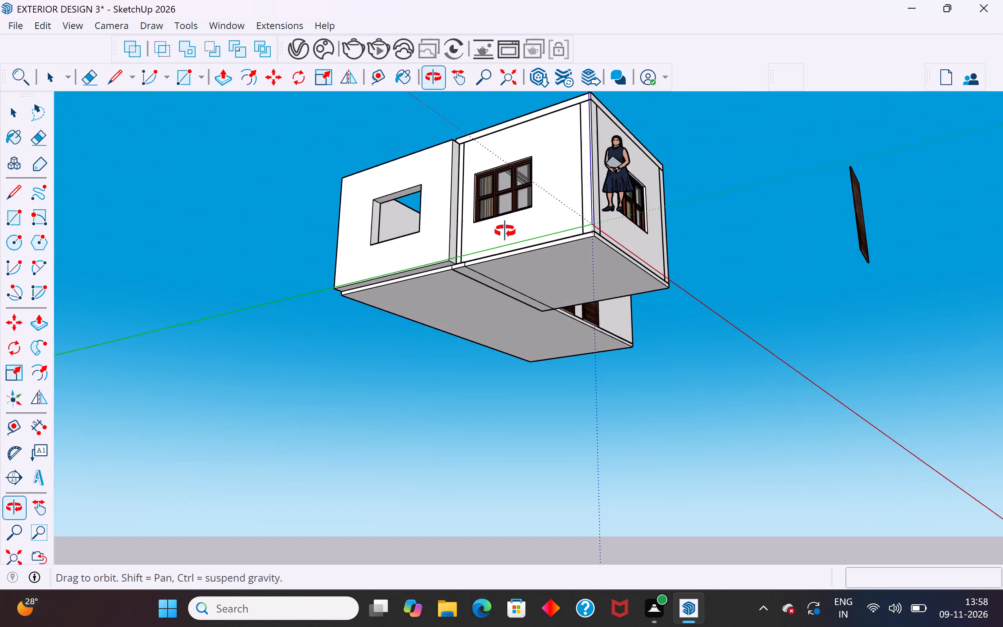
{"action": "middle_click_drag", "start_coordinate": [505, 231], "coordinate": [484, 420]}
{"action": "middle_click_drag", "start_coordinate": [406, 365], "coordinate": [518, 459]}
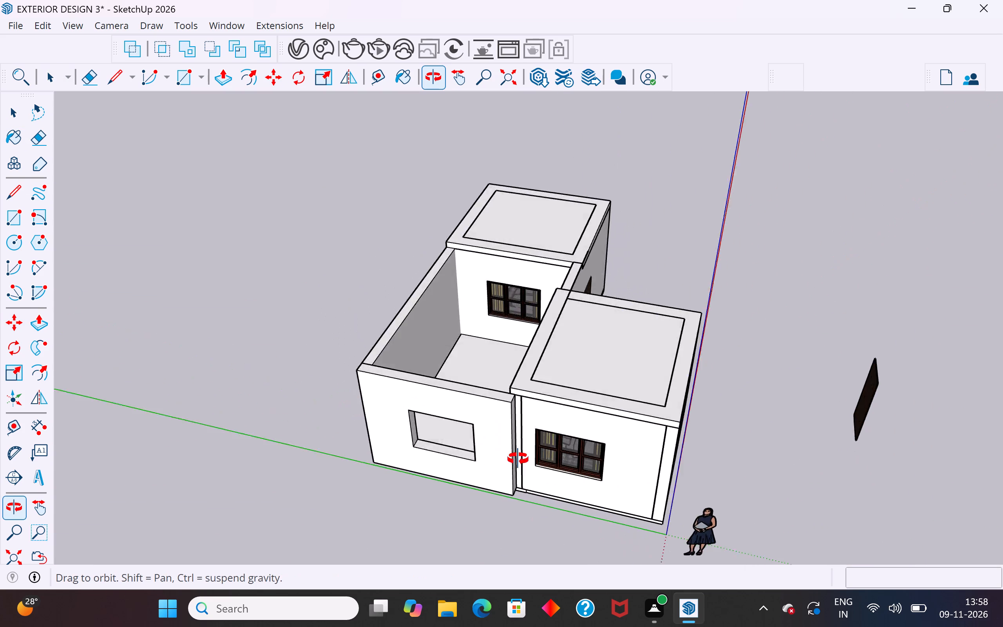
{"action": "middle_click_drag", "start_coordinate": [518, 459], "coordinate": [938, 517]}
{"action": "scroll", "coordinate": [718, 398], "scroll_direction": "up", "scroll_amount": 3}
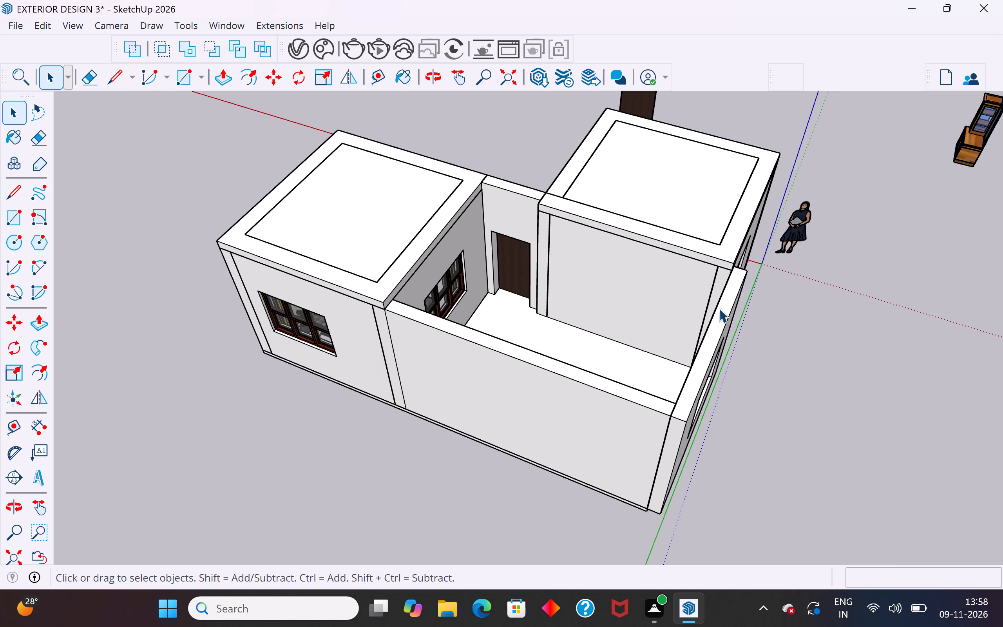
{"action": "left_click", "coordinate": [719, 308]}
{"action": "scroll", "coordinate": [719, 308], "scroll_direction": "up", "scroll_amount": 6}
{"action": "middle_click_drag", "start_coordinate": [679, 371], "coordinate": [488, 223]}
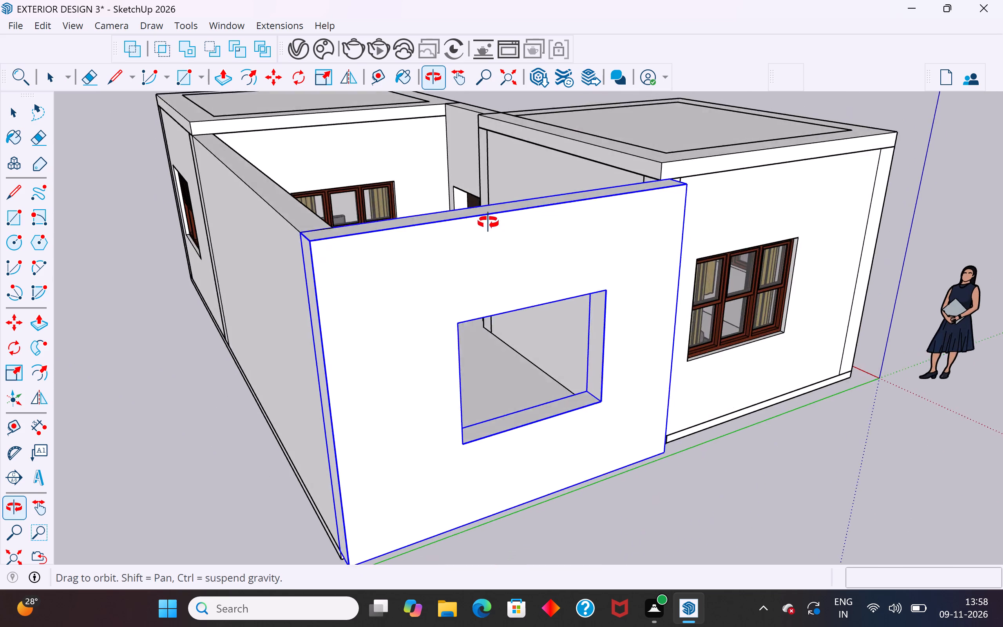
{"action": "middle_click_drag", "start_coordinate": [488, 223], "coordinate": [625, 297]}
{"action": "left_click", "coordinate": [311, 229]}
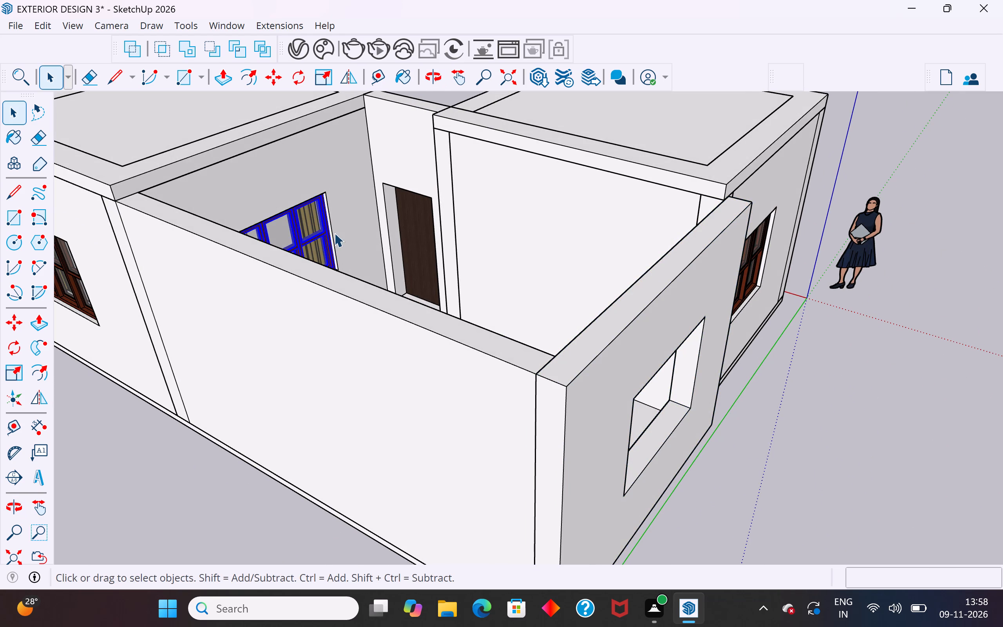
{"action": "key", "text": "m"}
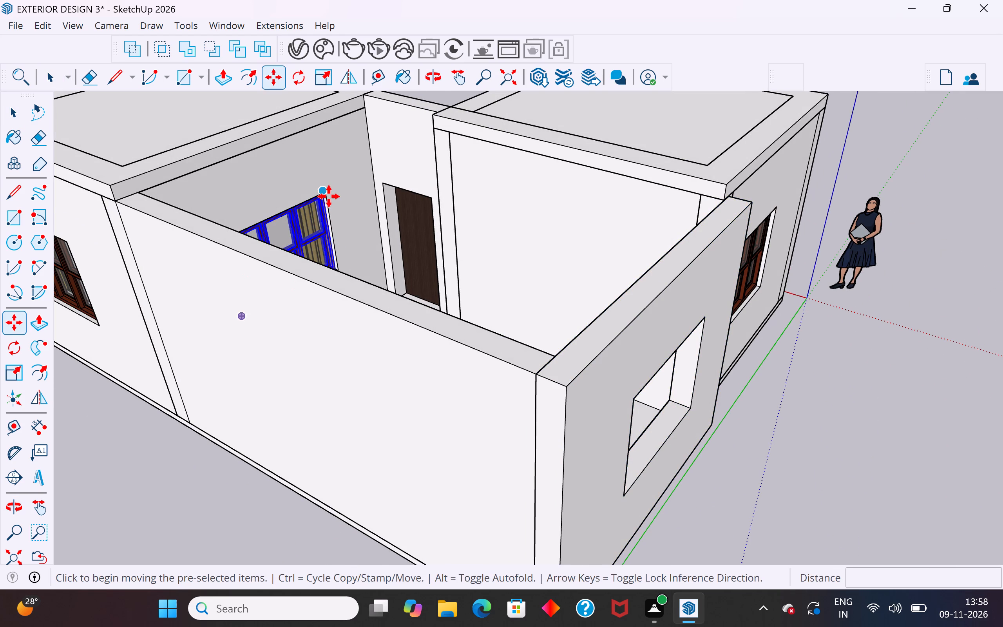
{"action": "left_click", "coordinate": [327, 197]}
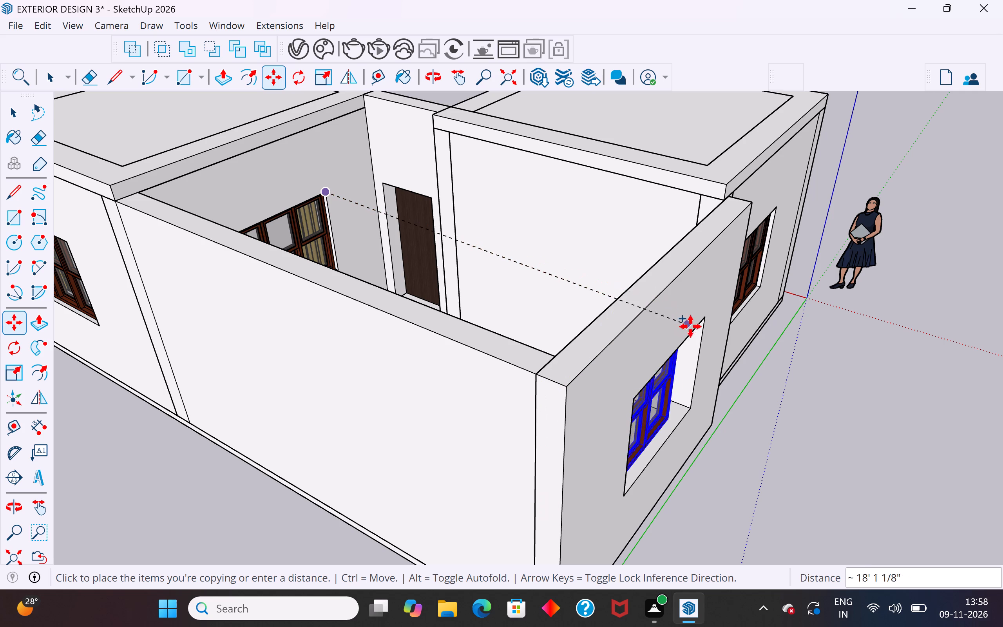
{"action": "left_click", "coordinate": [710, 323]}
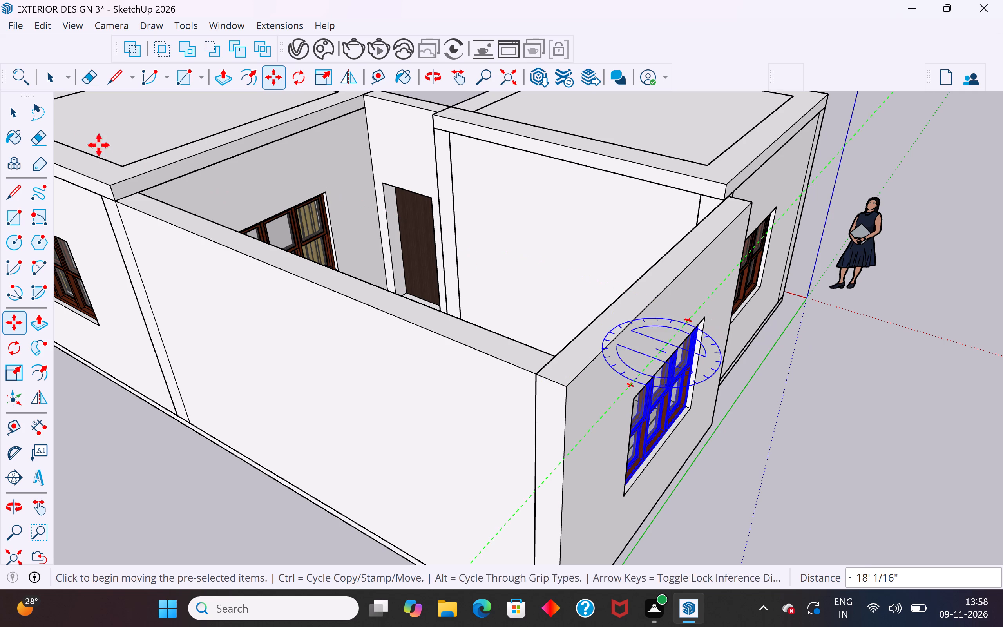
{"action": "left_click", "coordinate": [9, 114]}
{"action": "left_click", "coordinate": [142, 498]}
Hide the original window in the bedroom wall facing the middle space to reach the curtains behind it.
{"action": "scroll", "coordinate": [340, 460], "scroll_direction": "down", "scroll_amount": 6}
{"action": "left_click", "coordinate": [302, 293]}
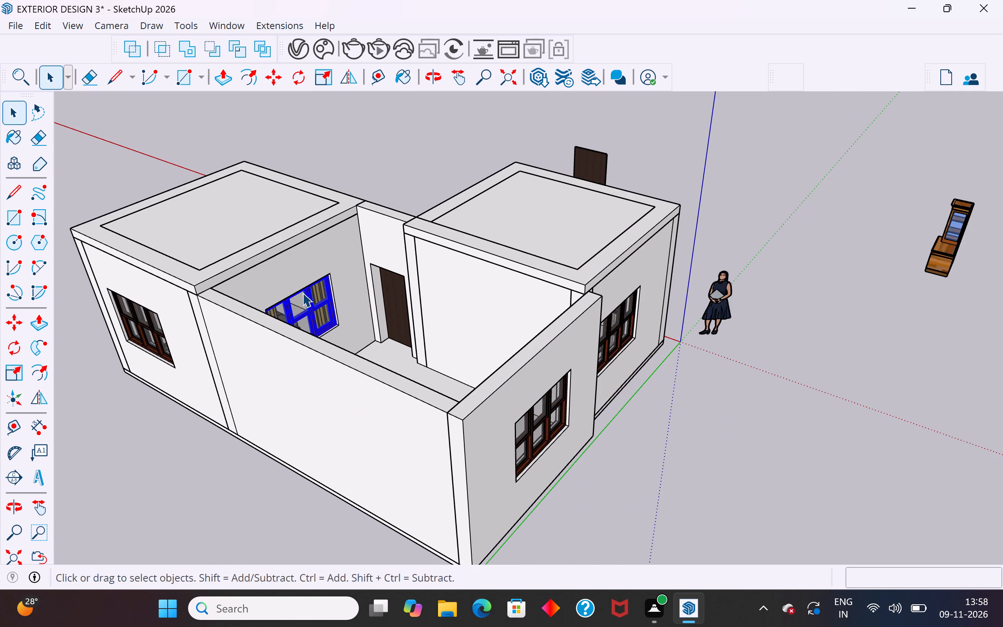
{"action": "right_click", "coordinate": [323, 299]}
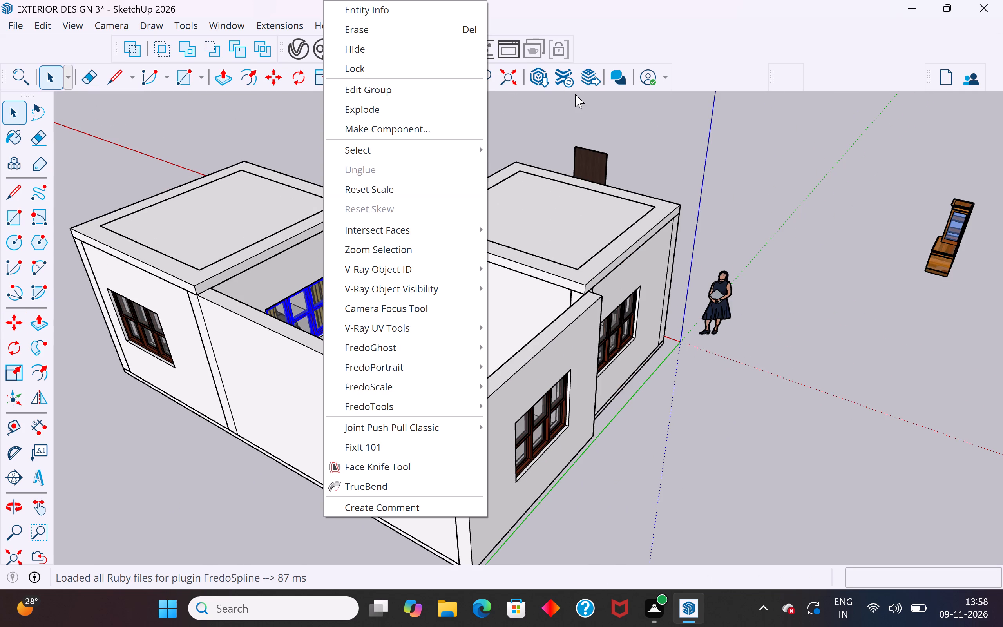
{"action": "left_click", "coordinate": [563, 112]}
{"action": "left_click", "coordinate": [310, 301]}
{"action": "right_click", "coordinate": [310, 301]}
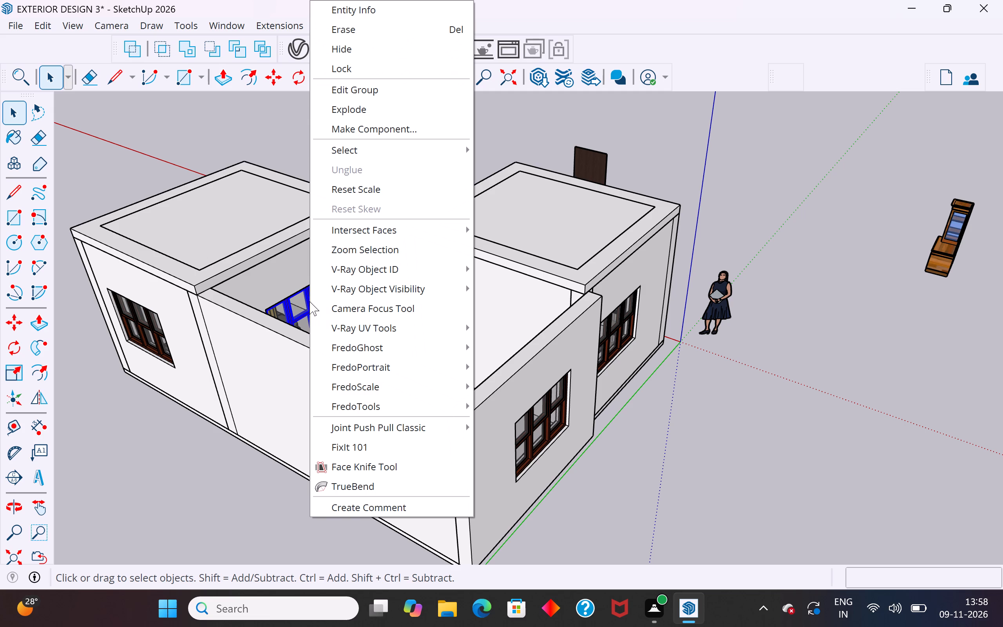
{"action": "left_click", "coordinate": [367, 50]}
Copy the bedroom window curtains about 16' 6" to the inner side of the copied end wall.
{"action": "left_click", "coordinate": [309, 304]}
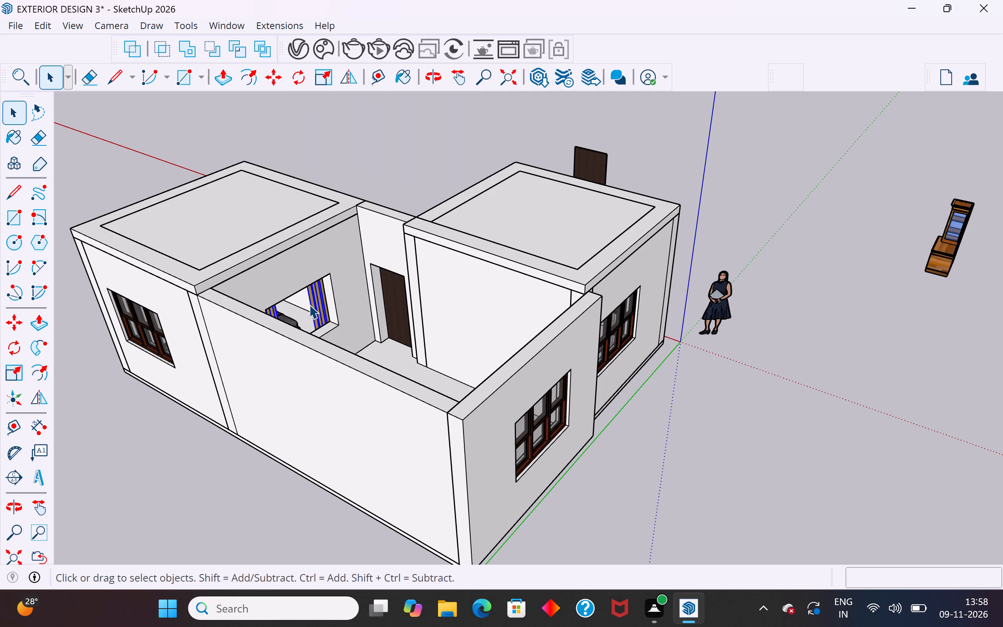
{"action": "key", "text": "m"}
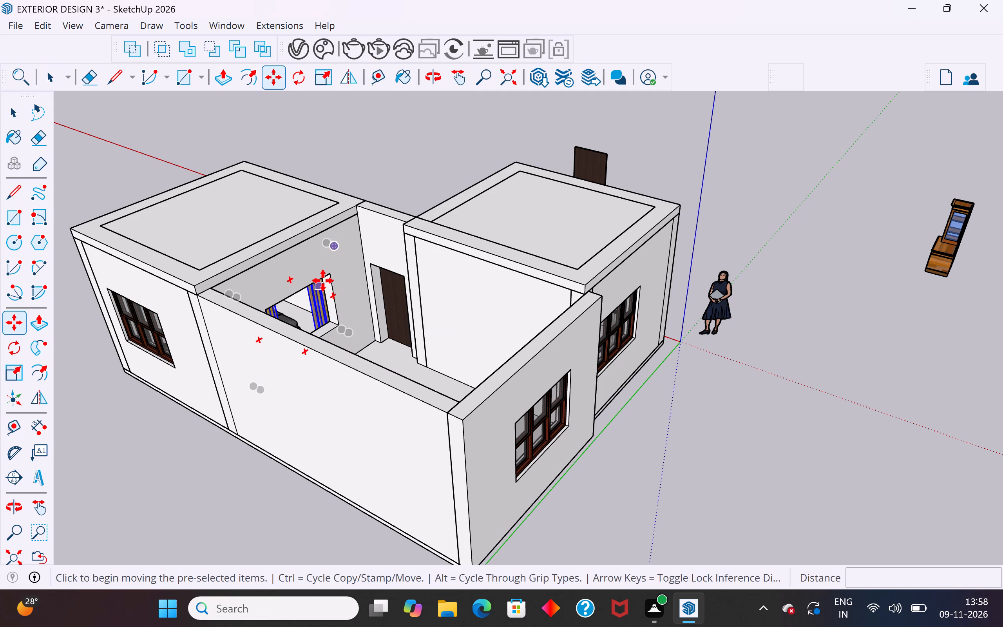
{"action": "left_click", "coordinate": [324, 278]}
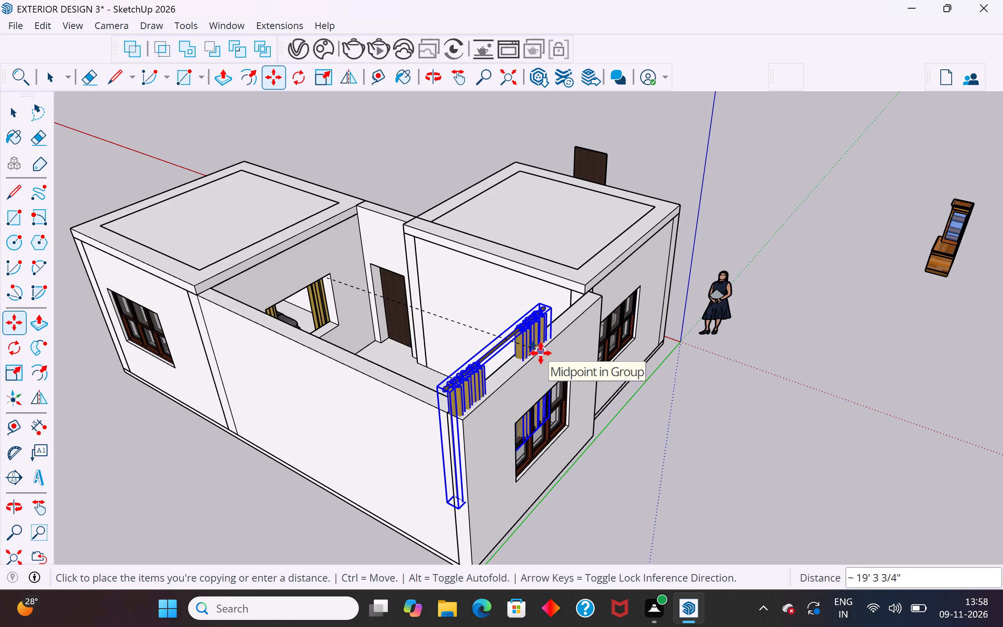
{"action": "left_click", "coordinate": [540, 361]}
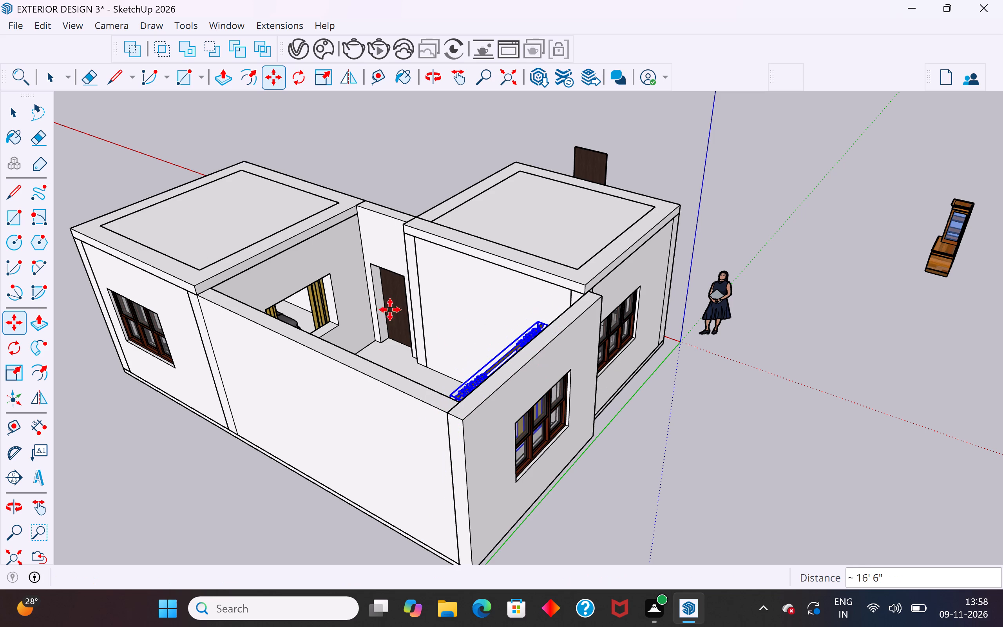
{"action": "left_click", "coordinate": [14, 109]}
Unhide all hidden objects in the model.
{"action": "left_click", "coordinate": [40, 22]}
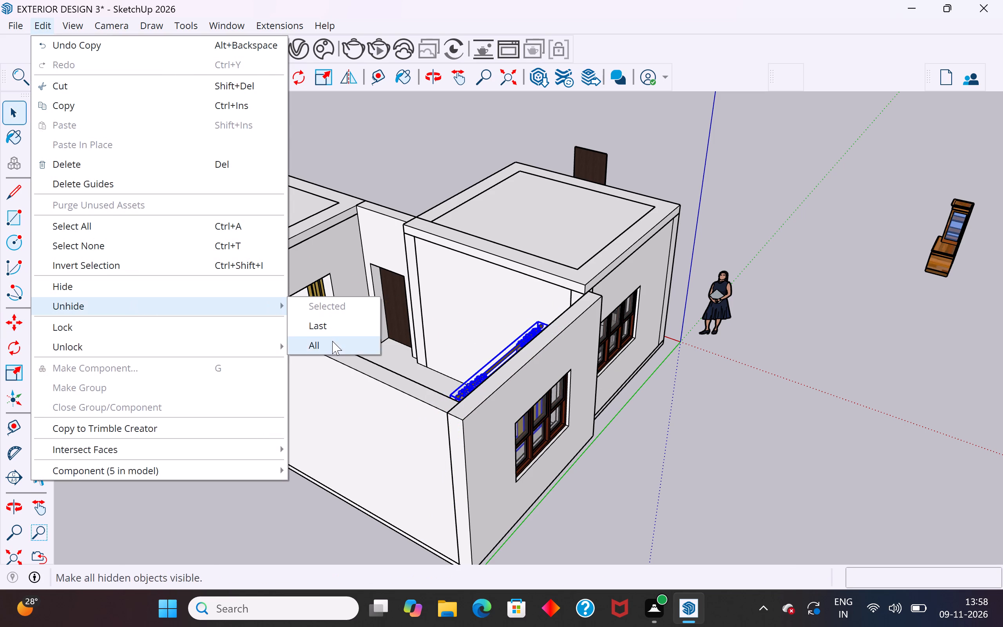
{"action": "left_click", "coordinate": [332, 342]}
{"action": "left_click", "coordinate": [658, 488]}
Move the copied curtains about 1' 6" against the end wall so they frame its window.
{"action": "middle_click_drag", "start_coordinate": [690, 352], "coordinate": [800, 331]}
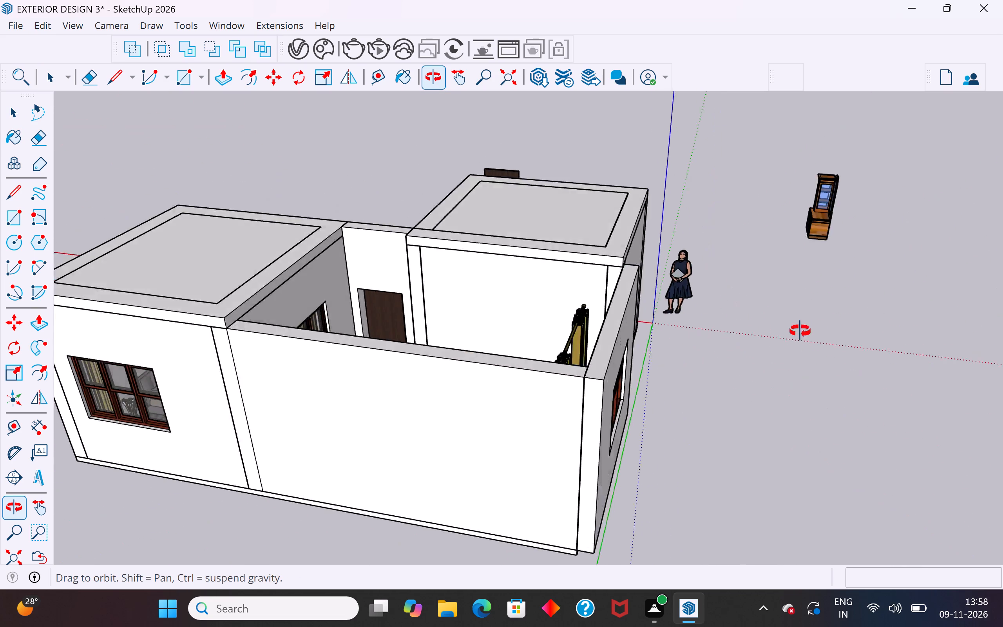
{"action": "middle_click_drag", "start_coordinate": [800, 331], "coordinate": [876, 360]}
{"action": "scroll", "coordinate": [640, 317], "scroll_direction": "up", "scroll_amount": 5}
{"action": "middle_click_drag", "start_coordinate": [649, 323], "coordinate": [891, 380]}
{"action": "left_click", "coordinate": [785, 389]}
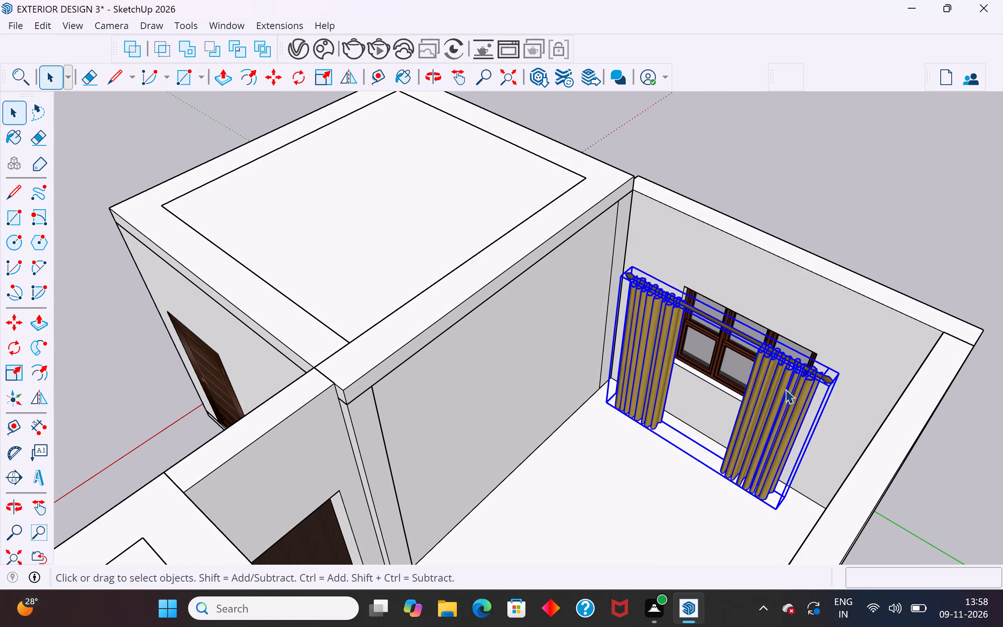
{"action": "key", "text": "m"}
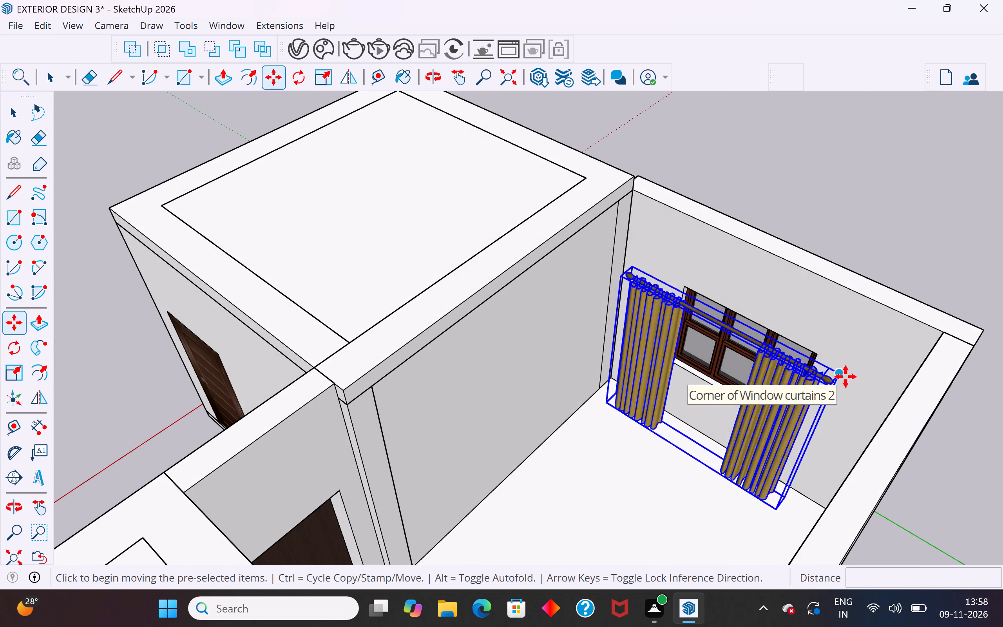
{"action": "left_click", "coordinate": [845, 377]}
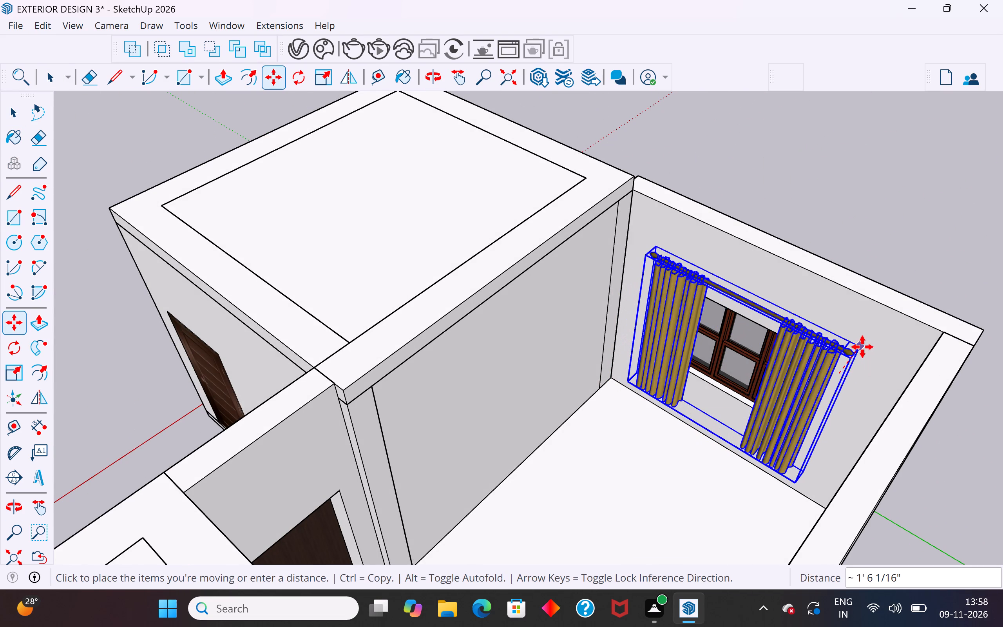
{"action": "left_click", "coordinate": [864, 347]}
{"action": "left_click", "coordinate": [15, 111]}
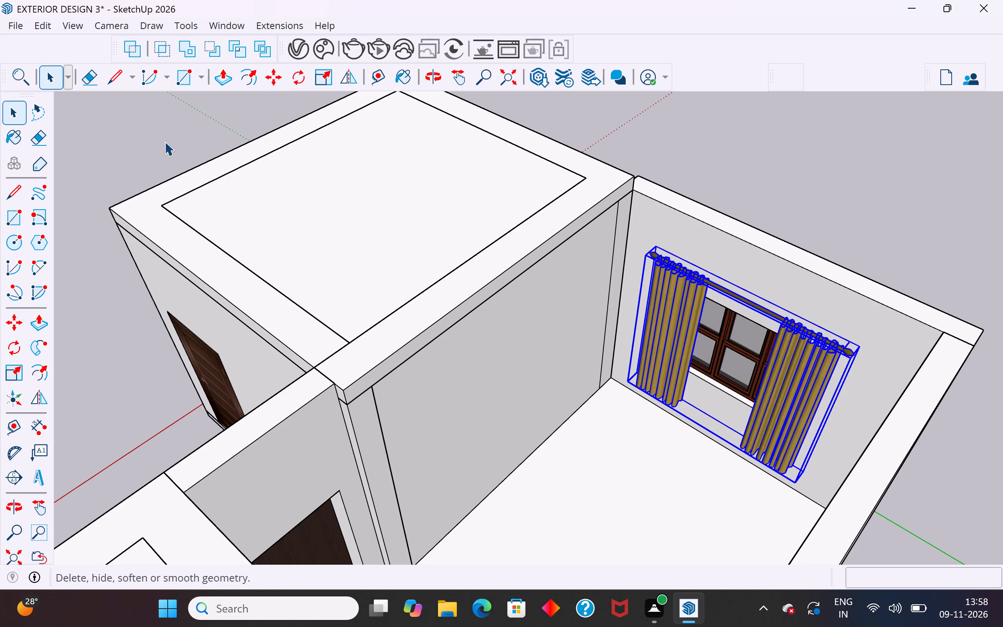
{"action": "left_click", "coordinate": [165, 141]}
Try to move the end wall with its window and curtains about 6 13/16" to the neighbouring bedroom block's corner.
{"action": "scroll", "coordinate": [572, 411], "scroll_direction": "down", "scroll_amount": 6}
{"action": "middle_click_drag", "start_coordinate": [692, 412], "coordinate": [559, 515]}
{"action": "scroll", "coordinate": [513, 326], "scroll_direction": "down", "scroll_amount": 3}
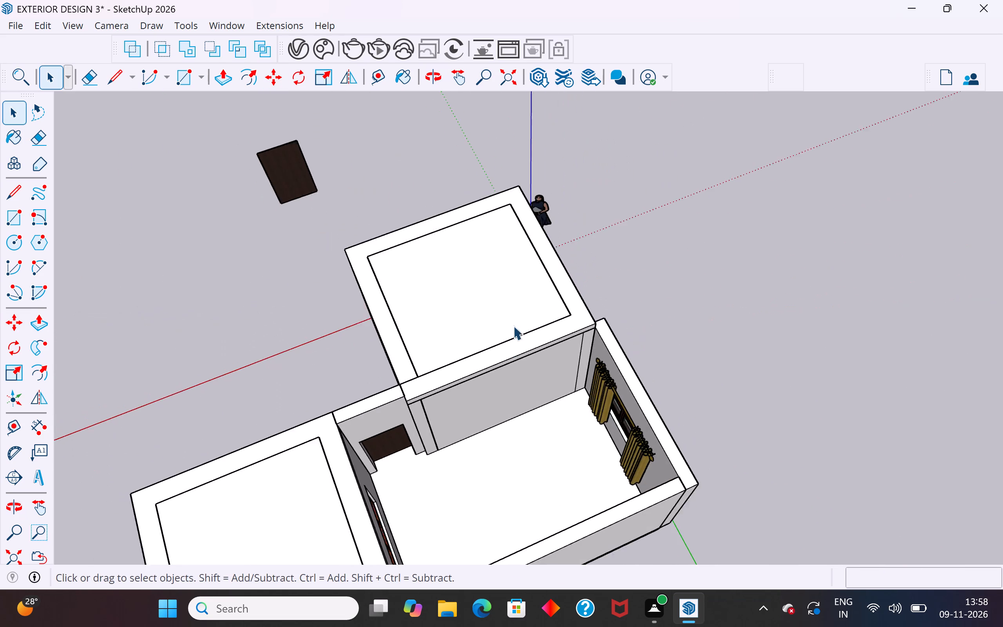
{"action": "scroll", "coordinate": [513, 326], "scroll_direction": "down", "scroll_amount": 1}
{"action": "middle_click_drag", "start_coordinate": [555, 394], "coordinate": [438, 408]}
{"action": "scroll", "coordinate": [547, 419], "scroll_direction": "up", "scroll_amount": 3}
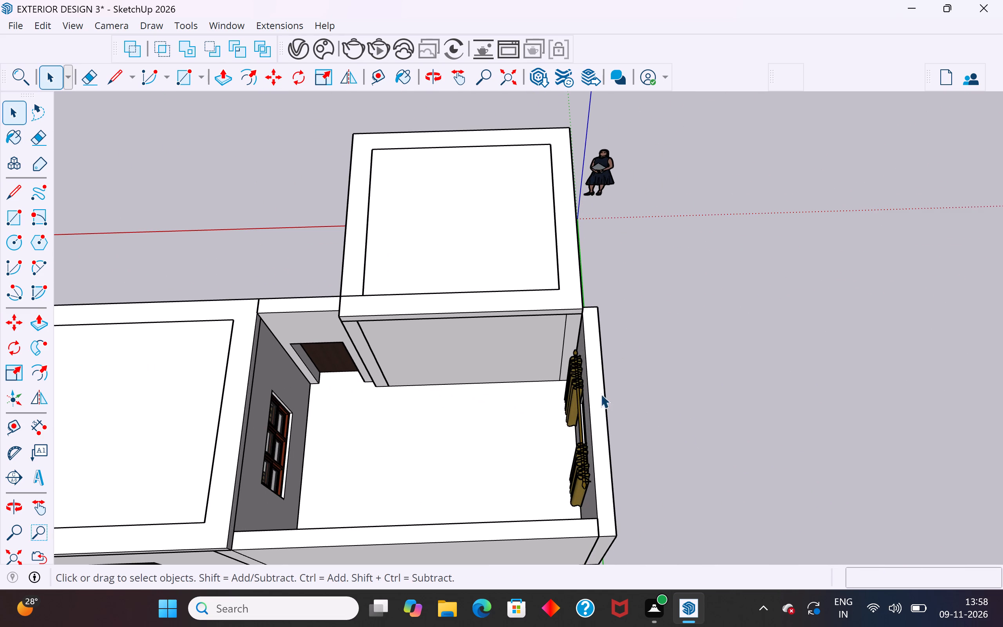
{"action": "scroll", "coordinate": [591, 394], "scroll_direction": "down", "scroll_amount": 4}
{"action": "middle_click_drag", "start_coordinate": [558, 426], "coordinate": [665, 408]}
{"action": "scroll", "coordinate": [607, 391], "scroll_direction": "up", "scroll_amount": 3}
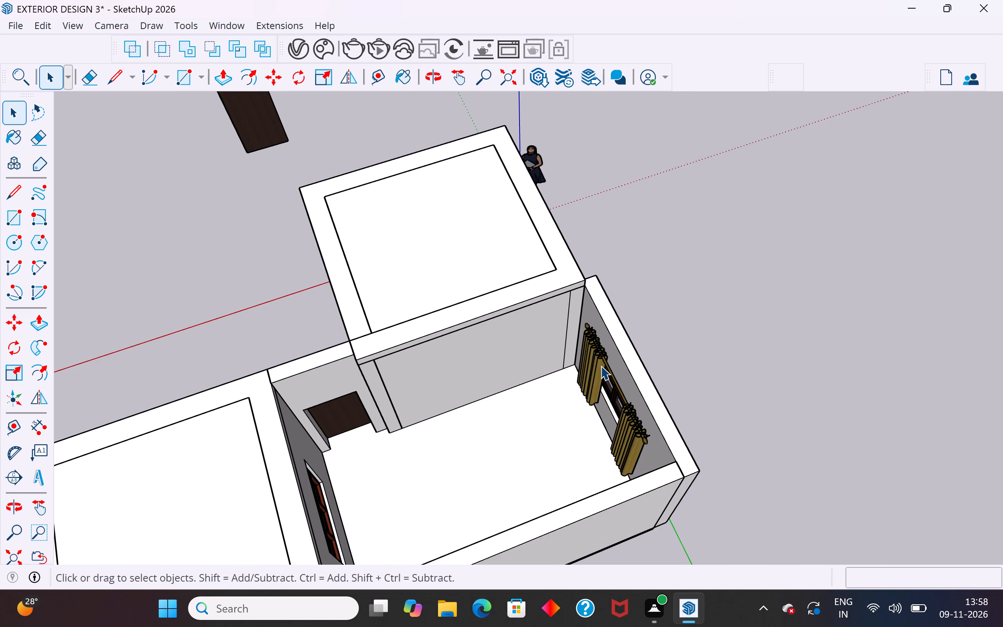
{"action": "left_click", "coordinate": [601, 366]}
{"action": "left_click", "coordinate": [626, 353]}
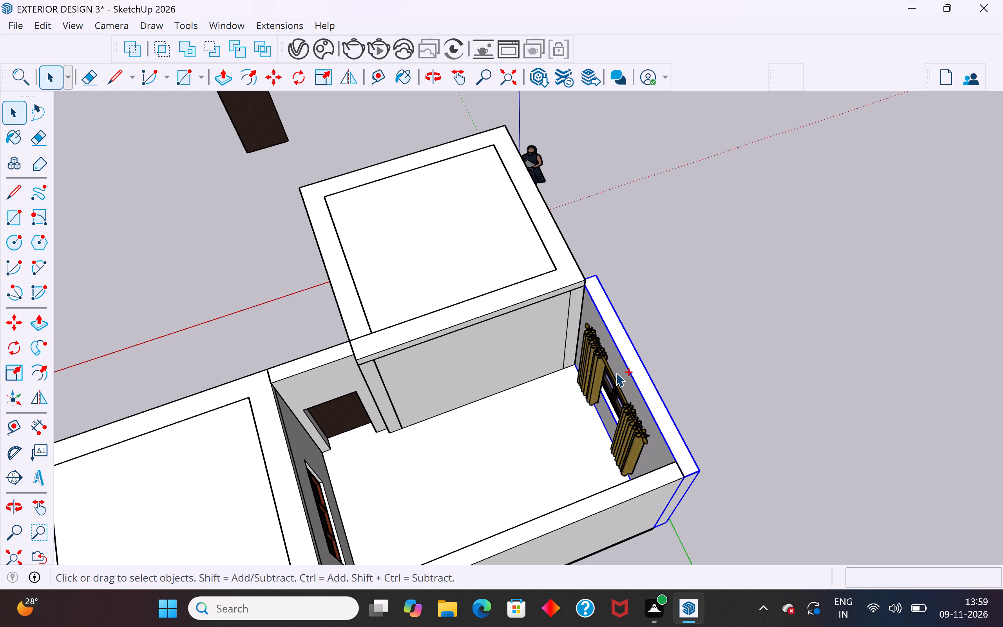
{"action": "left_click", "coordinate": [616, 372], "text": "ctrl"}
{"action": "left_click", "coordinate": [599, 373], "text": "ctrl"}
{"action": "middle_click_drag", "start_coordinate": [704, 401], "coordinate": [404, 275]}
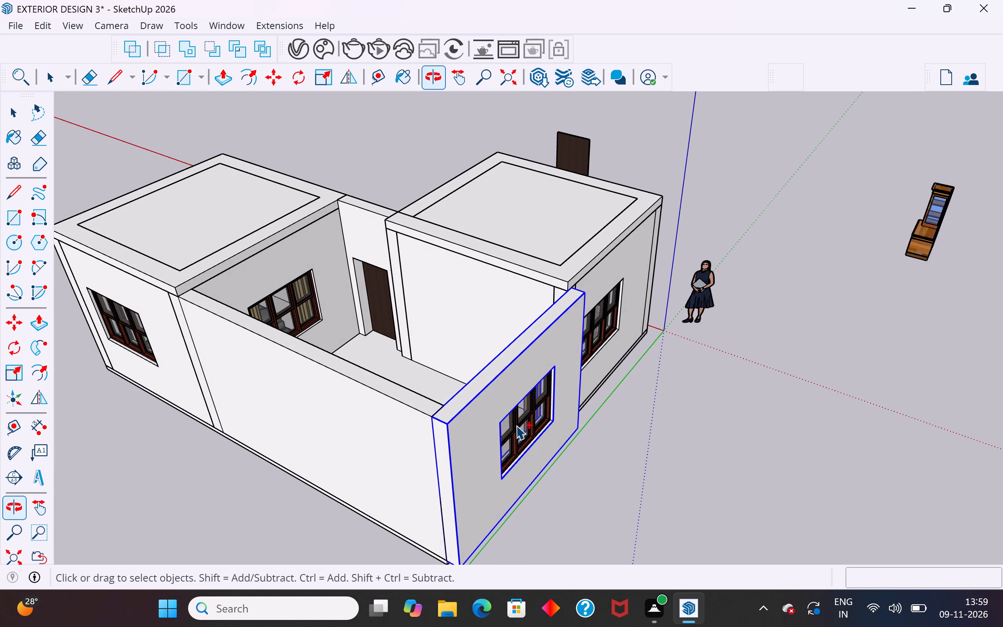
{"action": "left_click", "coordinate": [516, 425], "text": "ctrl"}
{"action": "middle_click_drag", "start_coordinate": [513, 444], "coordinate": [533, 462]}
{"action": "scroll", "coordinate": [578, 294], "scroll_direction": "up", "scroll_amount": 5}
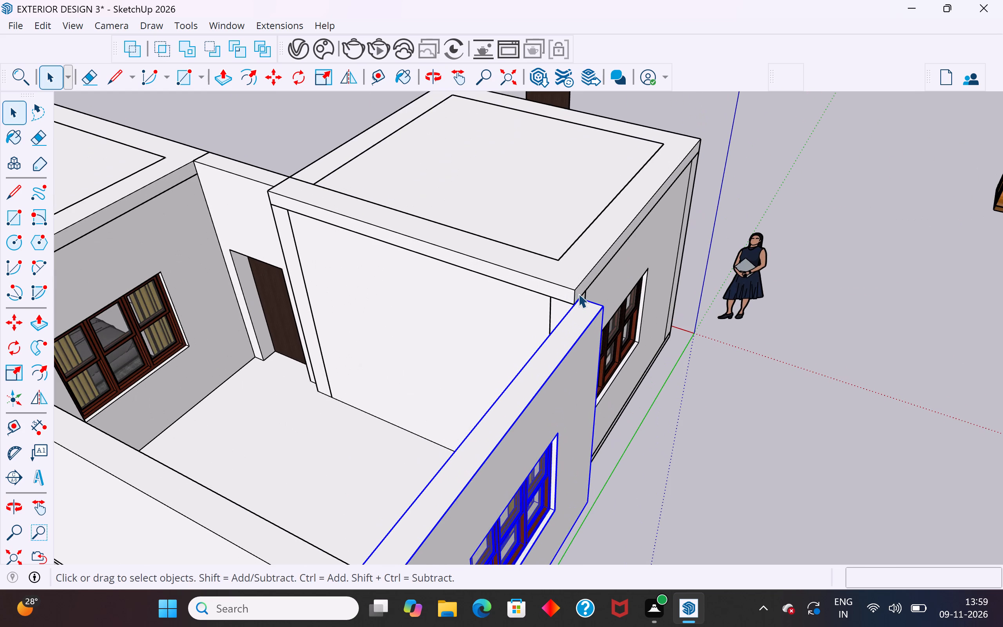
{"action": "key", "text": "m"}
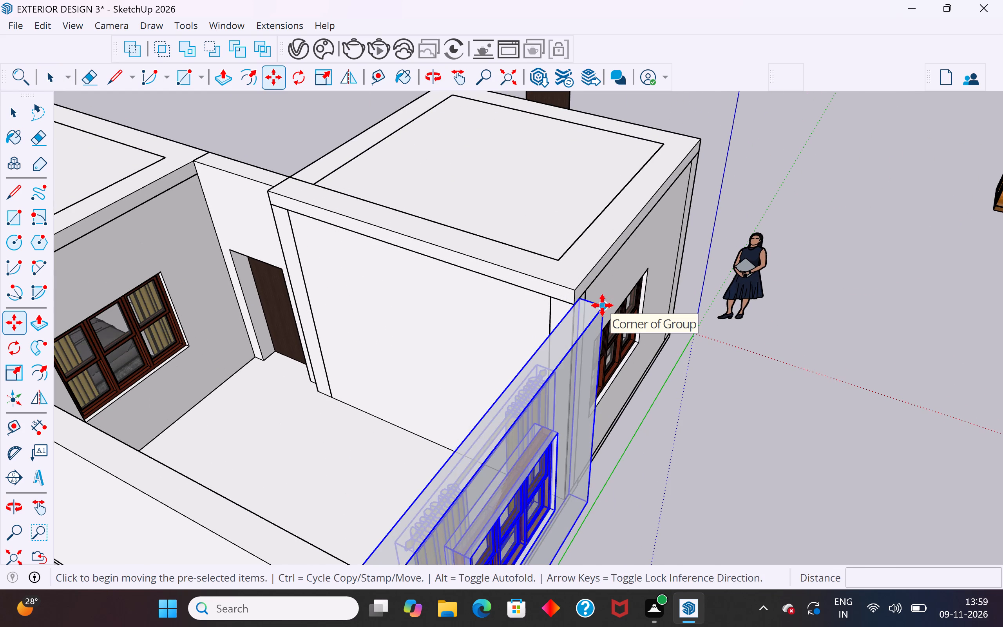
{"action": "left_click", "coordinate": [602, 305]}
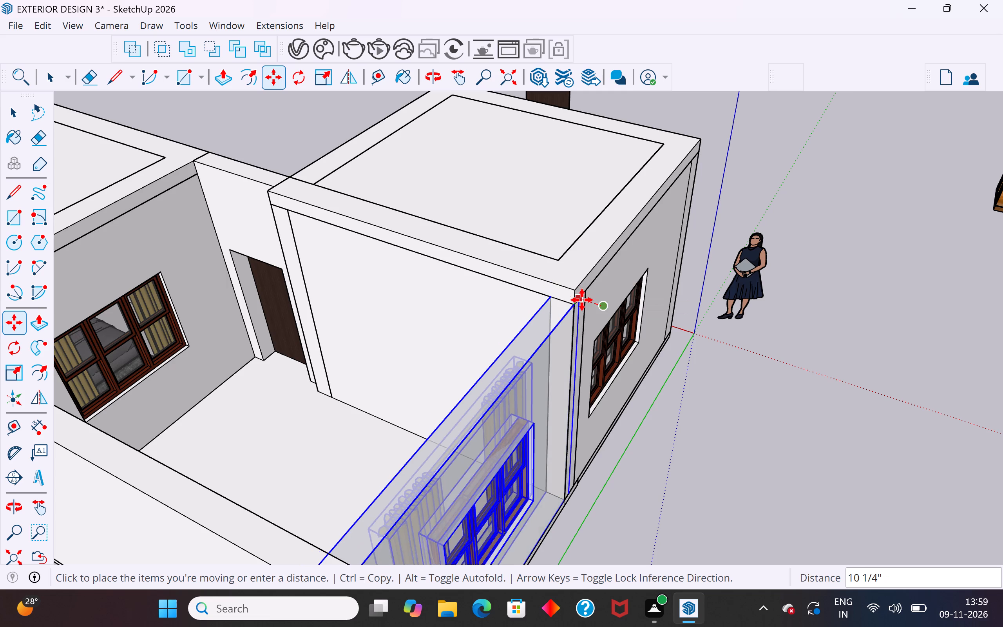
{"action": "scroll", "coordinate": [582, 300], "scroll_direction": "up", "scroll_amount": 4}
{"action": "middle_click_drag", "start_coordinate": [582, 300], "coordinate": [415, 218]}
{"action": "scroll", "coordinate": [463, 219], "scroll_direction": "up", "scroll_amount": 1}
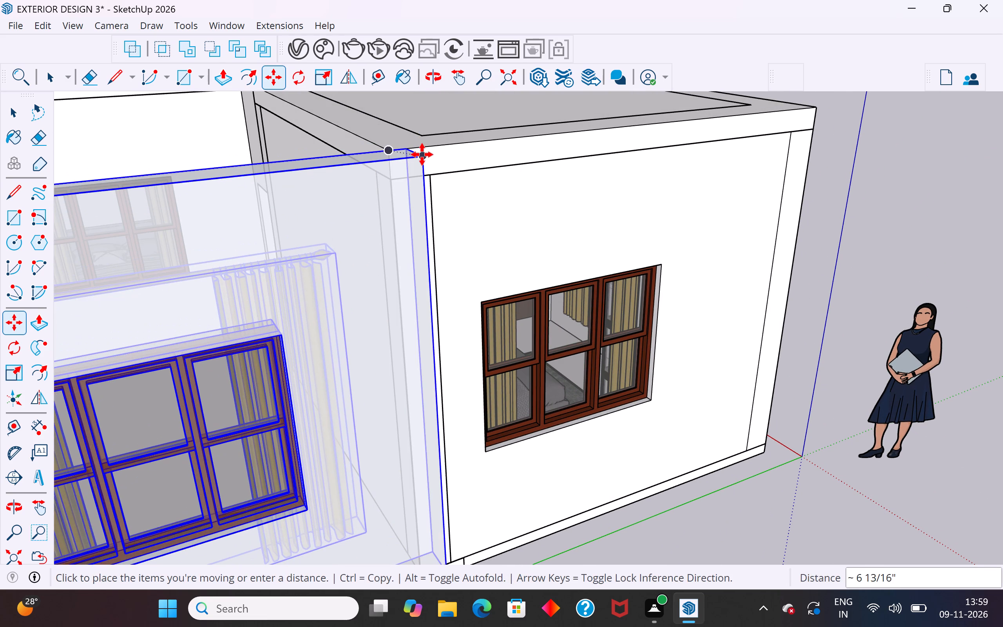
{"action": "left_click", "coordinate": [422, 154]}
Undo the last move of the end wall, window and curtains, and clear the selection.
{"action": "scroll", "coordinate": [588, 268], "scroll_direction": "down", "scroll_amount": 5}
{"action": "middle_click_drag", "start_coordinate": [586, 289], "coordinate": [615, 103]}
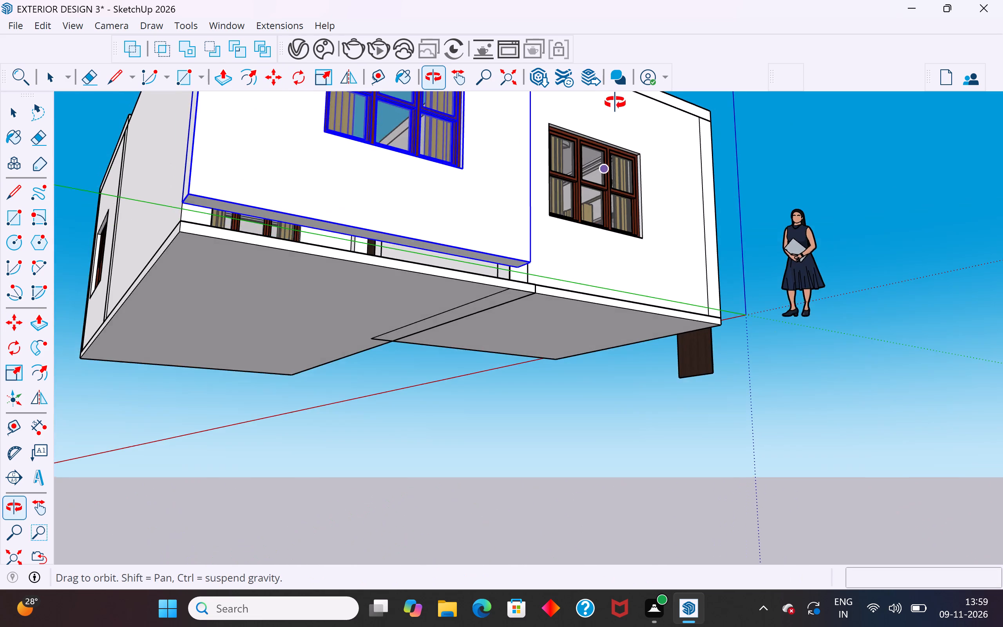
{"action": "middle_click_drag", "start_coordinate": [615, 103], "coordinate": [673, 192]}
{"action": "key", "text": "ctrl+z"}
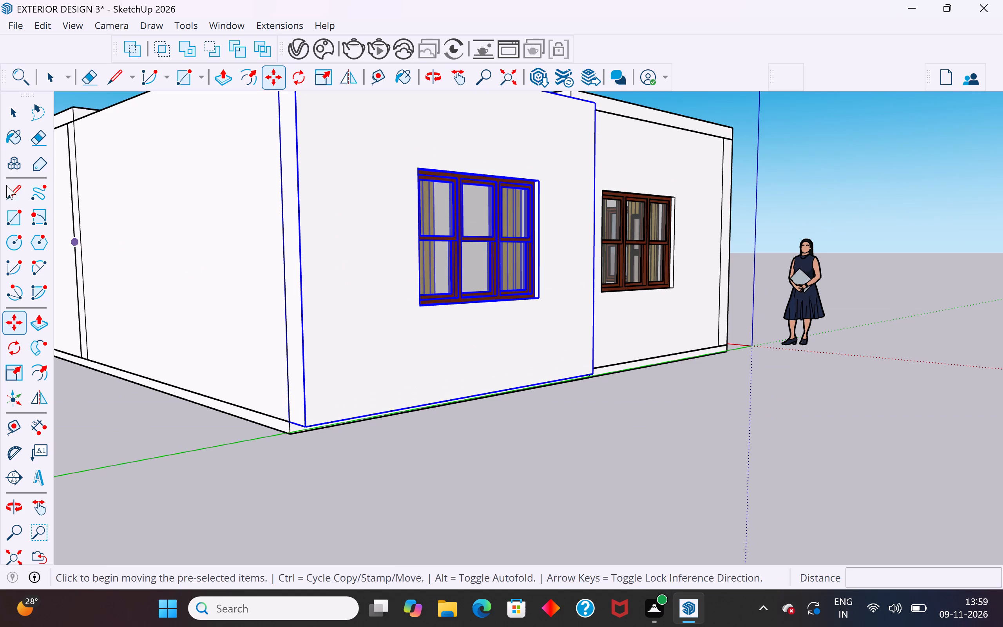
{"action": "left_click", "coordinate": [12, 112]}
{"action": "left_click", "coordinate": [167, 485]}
Move the end wall with its window and curtains inward until its outer face is flush with the long wall's end.
{"action": "middle_click_drag", "start_coordinate": [537, 392], "coordinate": [527, 257]}
{"action": "scroll", "coordinate": [481, 368], "scroll_direction": "down", "scroll_amount": 4}
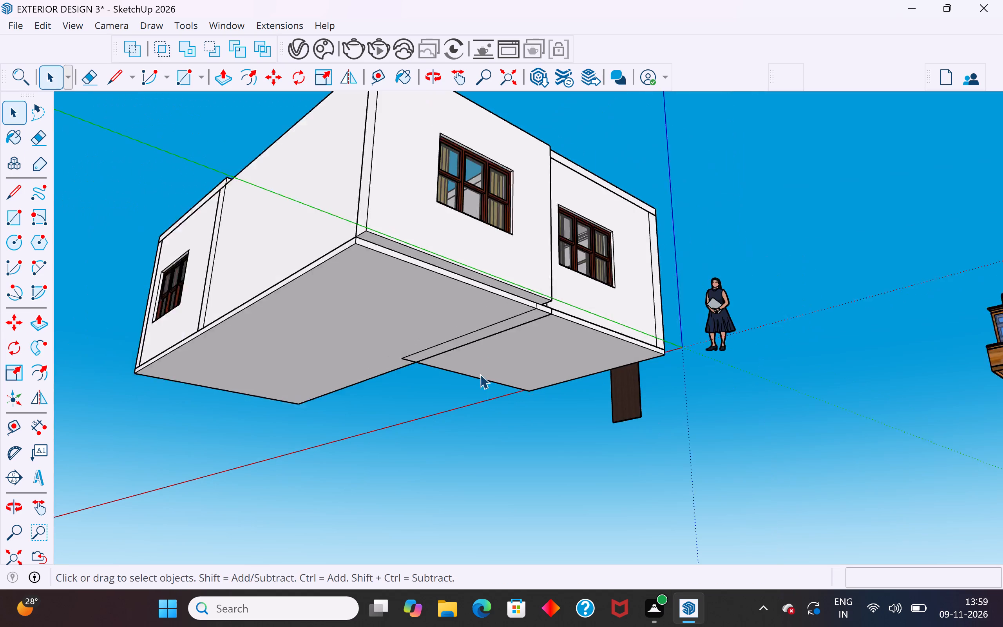
{"action": "scroll", "coordinate": [480, 374], "scroll_direction": "down", "scroll_amount": 1}
{"action": "middle_click_drag", "start_coordinate": [486, 273], "coordinate": [932, 539]}
{"action": "scroll", "coordinate": [675, 274], "scroll_direction": "up", "scroll_amount": 9}
{"action": "left_click", "coordinate": [651, 371]}
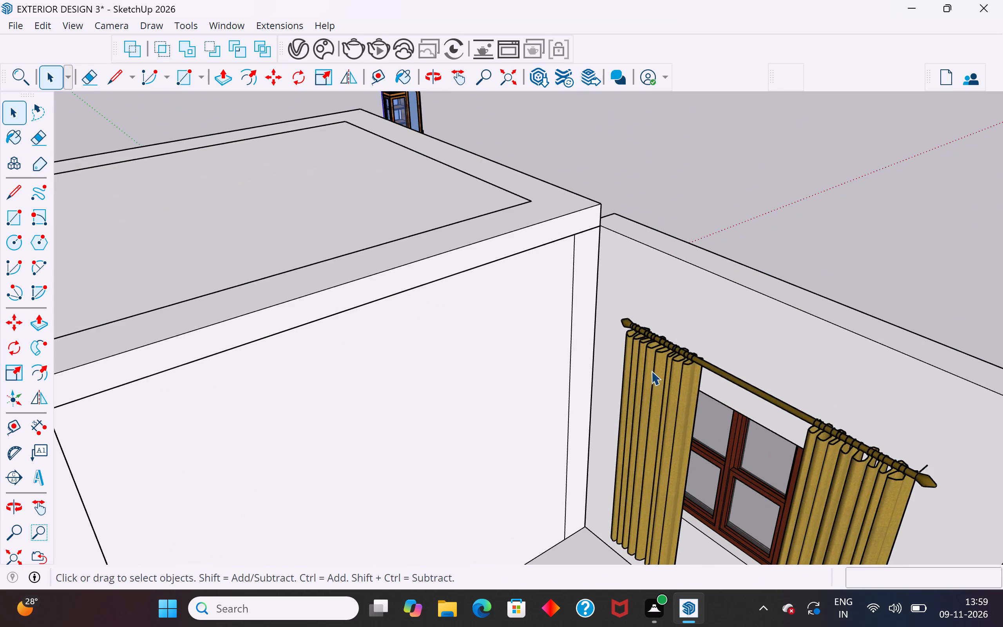
{"action": "left_click", "coordinate": [726, 440], "text": "ctrl"}
{"action": "left_click", "coordinate": [768, 334], "text": "ctrl"}
{"action": "middle_click_drag", "start_coordinate": [761, 363], "coordinate": [701, 344]}
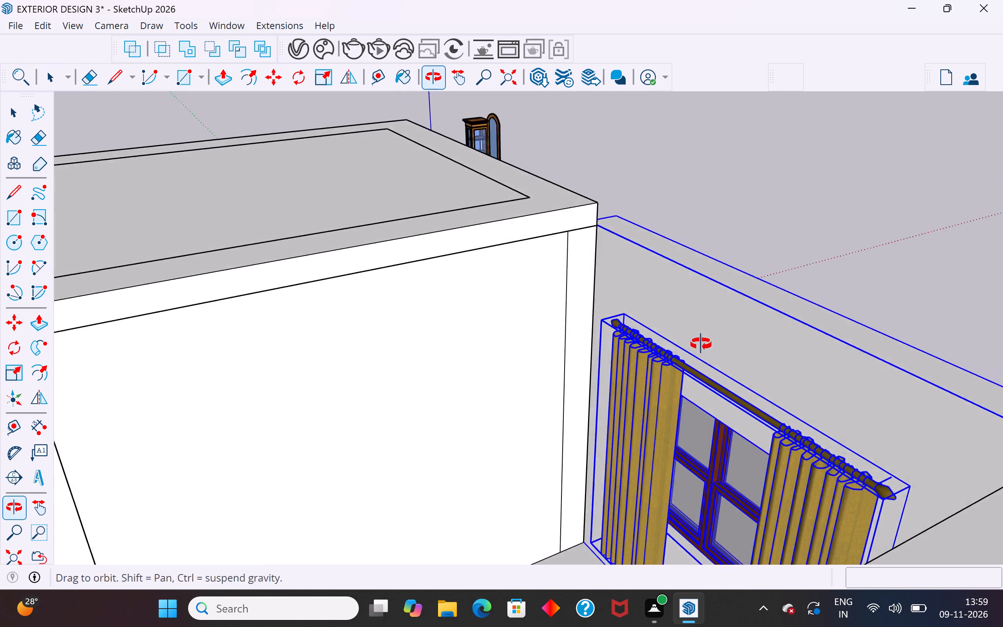
{"action": "middle_click_drag", "start_coordinate": [701, 344], "coordinate": [551, 354]}
{"action": "scroll", "coordinate": [591, 233], "scroll_direction": "down", "scroll_amount": 6}
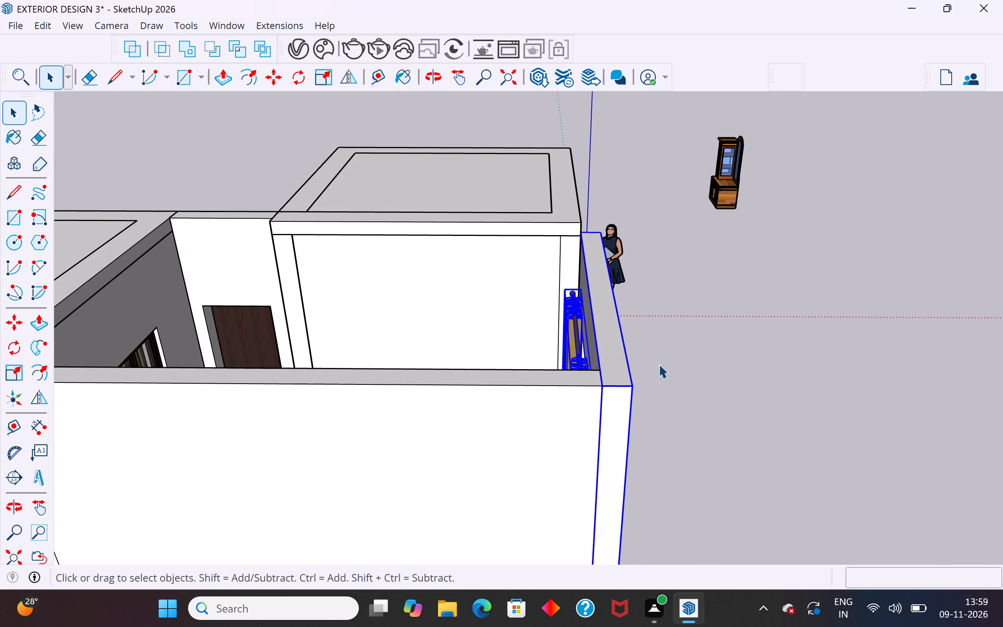
{"action": "key", "text": "m"}
{"action": "left_click", "coordinate": [631, 384]}
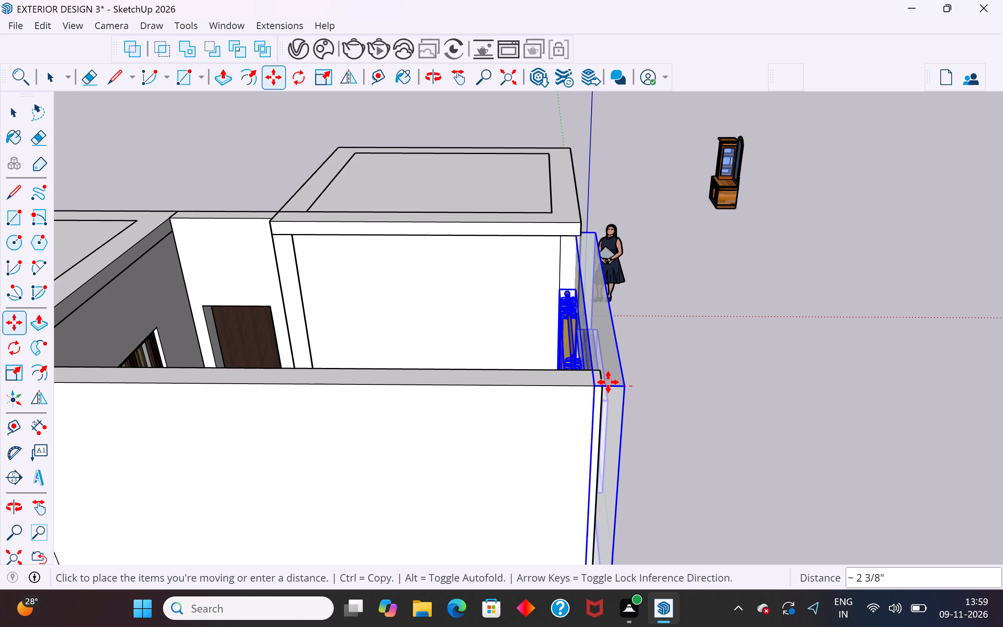
{"action": "left_click", "coordinate": [599, 382]}
{"action": "left_click", "coordinate": [16, 114]}
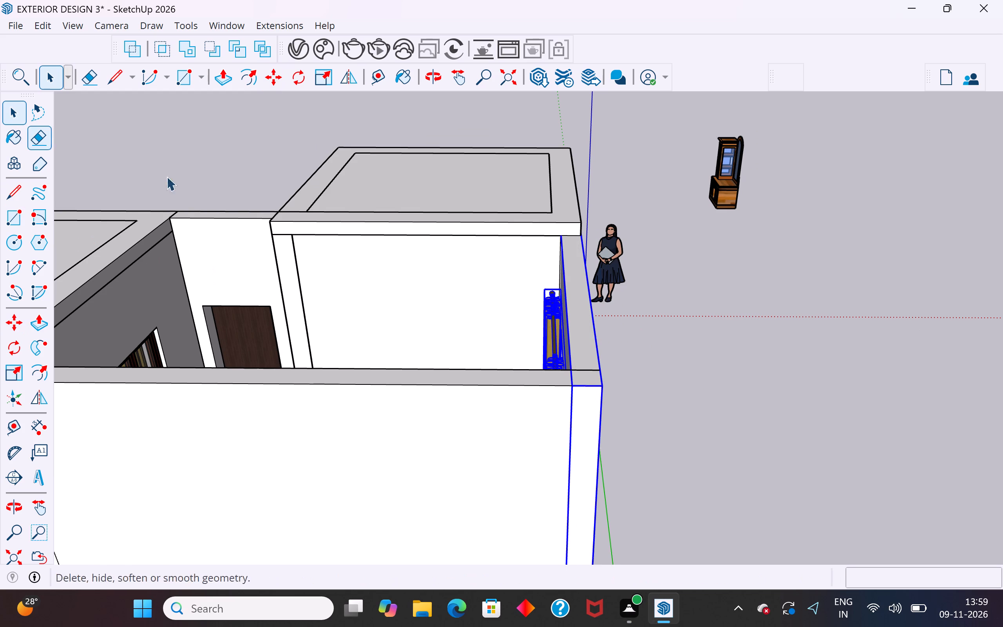
{"action": "left_click", "coordinate": [304, 175]}
Scale the long outer wall's geometry to about 0.97 along its length so it stops at the end wall's inner face.
{"action": "left_click", "coordinate": [393, 440]}
{"action": "scroll", "coordinate": [574, 446], "scroll_direction": "up", "scroll_amount": 3}
{"action": "middle_click_drag", "start_coordinate": [585, 429], "coordinate": [463, 402]}
{"action": "scroll", "coordinate": [564, 394], "scroll_direction": "up", "scroll_amount": 1}
{"action": "double_click", "coordinate": [402, 336]}
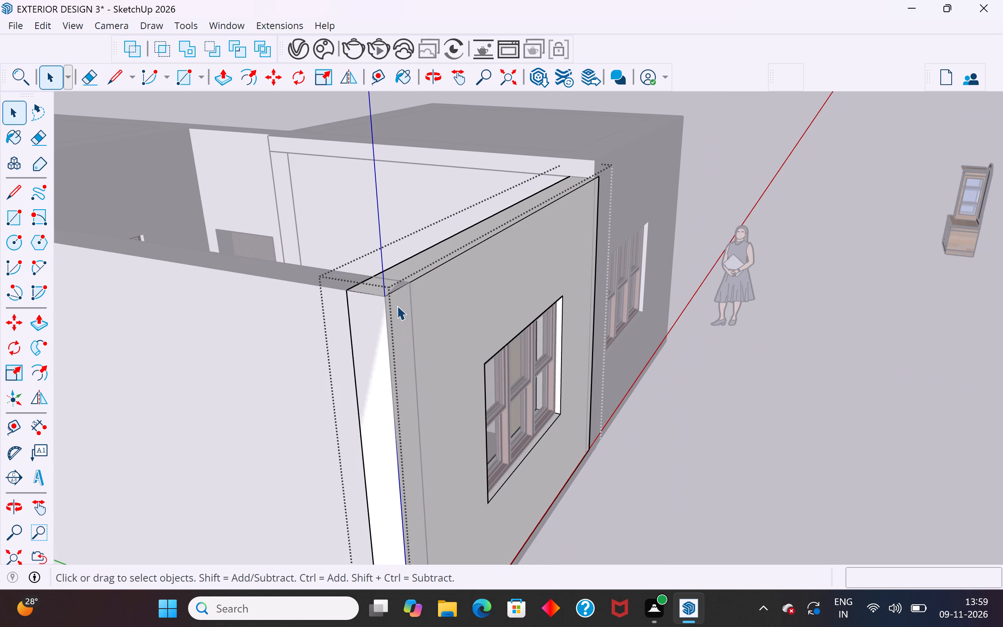
{"action": "left_click", "coordinate": [397, 306]}
{"action": "triple_click", "coordinate": [290, 288]}
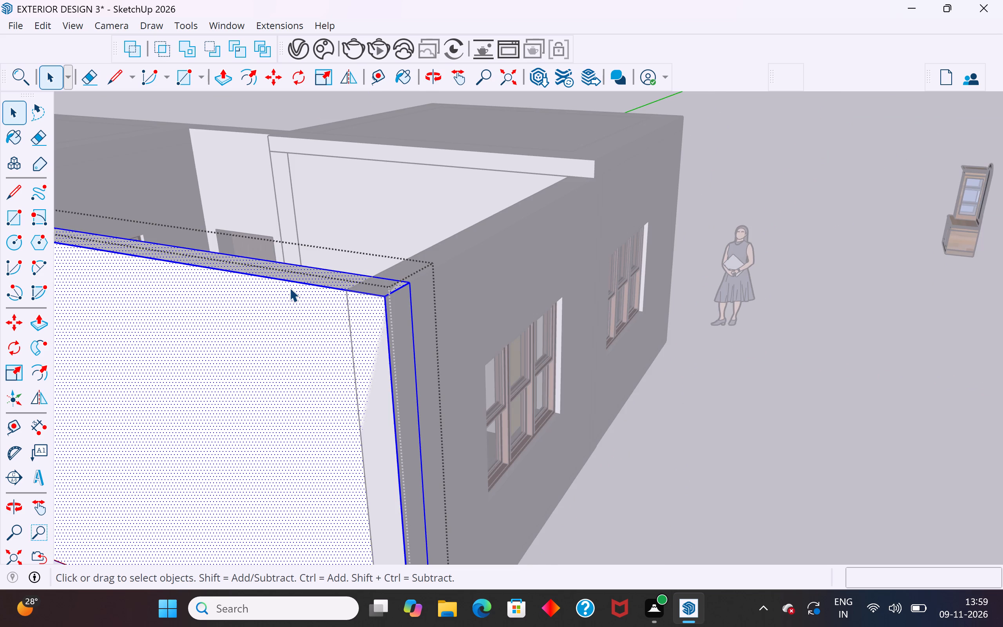
{"action": "key", "text": "s"}
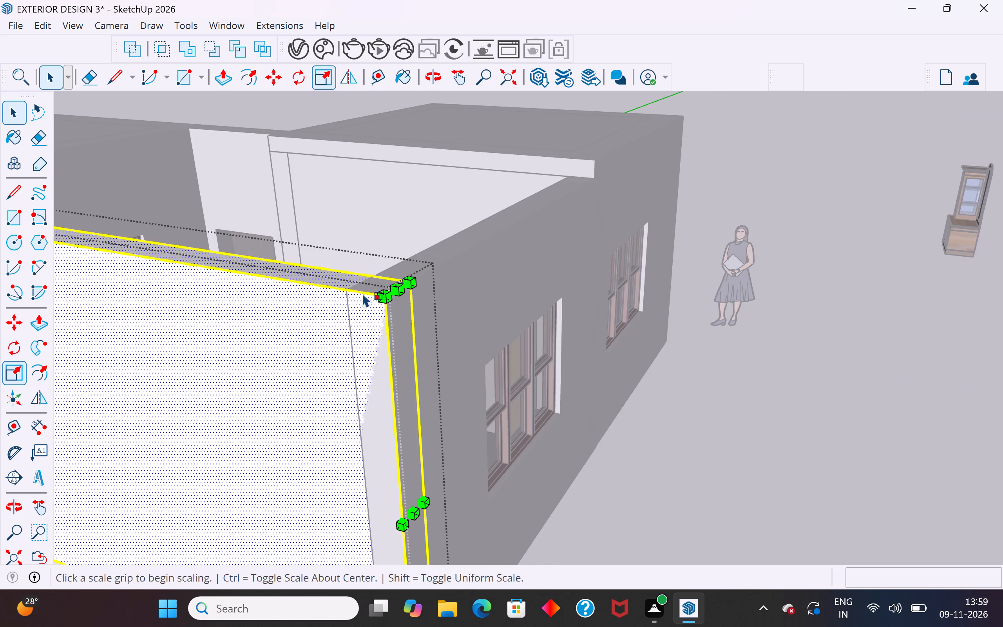
{"action": "scroll", "coordinate": [393, 278], "scroll_direction": "up", "scroll_amount": 4}
{"action": "scroll", "coordinate": [393, 278], "scroll_direction": "down", "scroll_amount": 7}
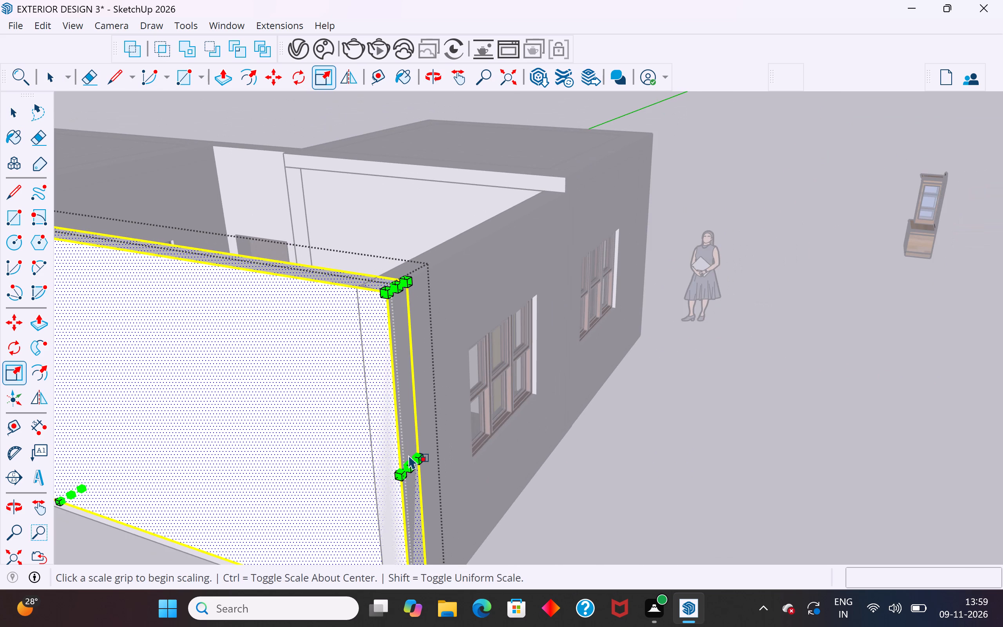
{"action": "left_click", "coordinate": [411, 466]}
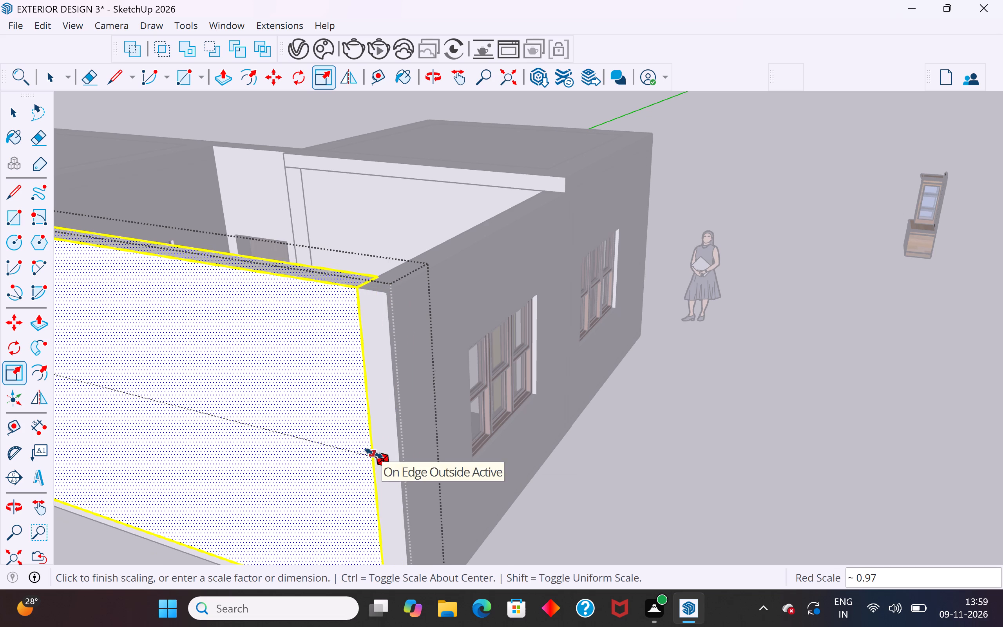
{"action": "left_click", "coordinate": [374, 453]}
{"action": "left_click", "coordinate": [23, 111]}
{"action": "left_click", "coordinate": [251, 119]}
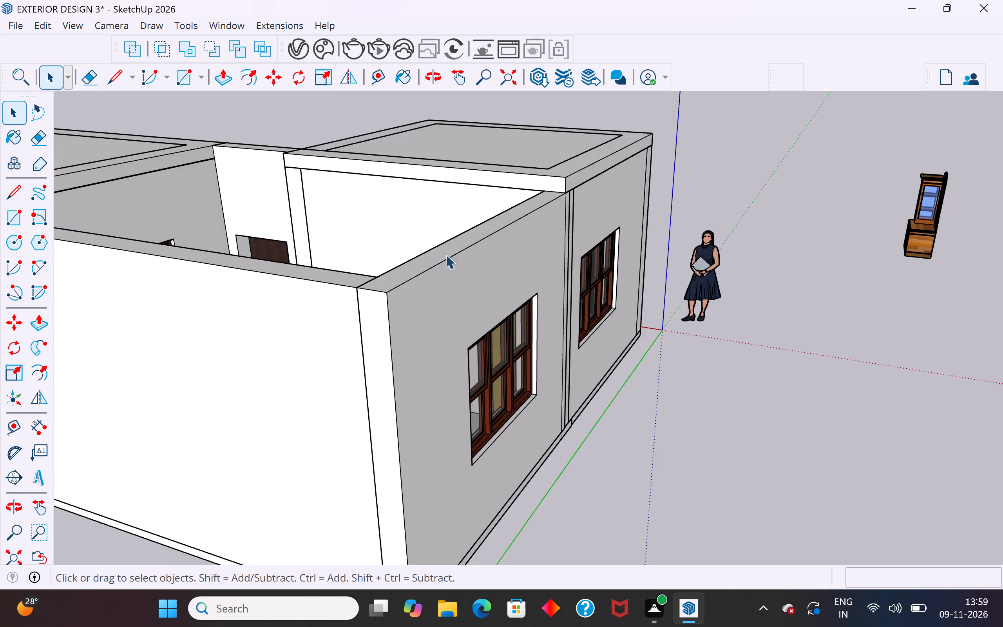
Examine the enclosed middle space and its wall joints from outside and above.
{"action": "scroll", "coordinate": [663, 407], "scroll_direction": "down", "scroll_amount": 6}
{"action": "left_click", "coordinate": [655, 443]}
{"action": "middle_click_drag", "start_coordinate": [277, 539], "coordinate": [440, 501]}
{"action": "left_click", "coordinate": [535, 386]}
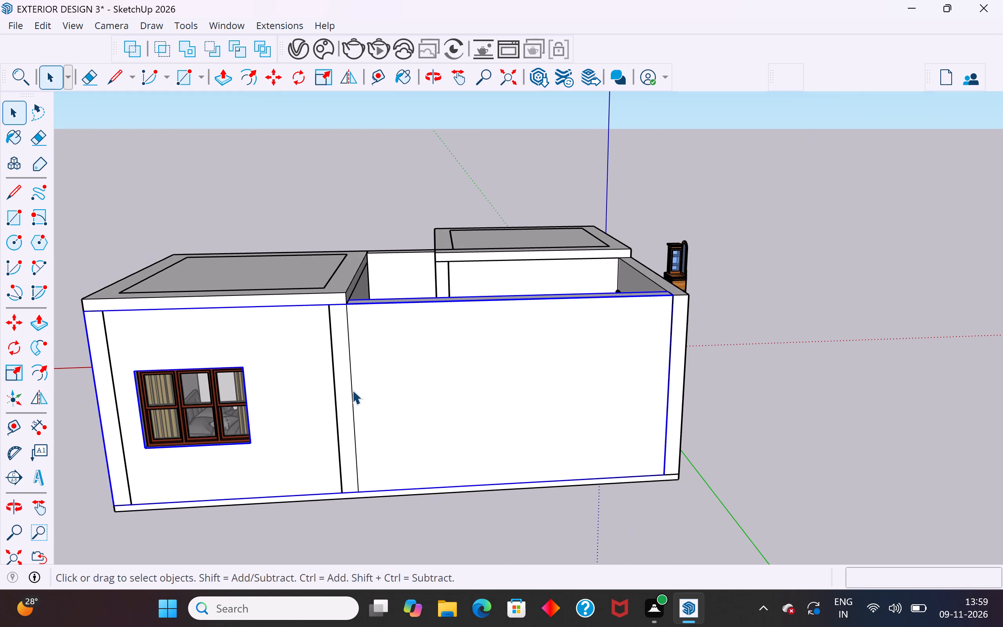
{"action": "scroll", "coordinate": [352, 390], "scroll_direction": "up", "scroll_amount": 3}
{"action": "left_click", "coordinate": [344, 381]}
{"action": "middle_click_drag", "start_coordinate": [547, 441], "coordinate": [527, 485]}
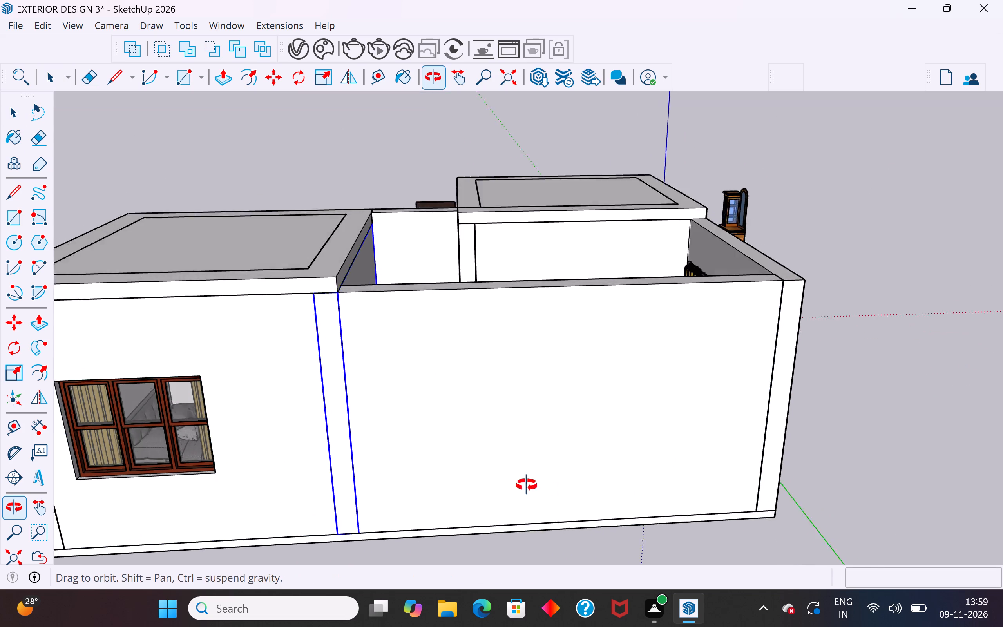
{"action": "middle_click_drag", "start_coordinate": [527, 485], "coordinate": [440, 598]}
{"action": "left_click", "coordinate": [794, 431]}
{"action": "middle_click_drag", "start_coordinate": [791, 283], "coordinate": [360, 378]}
{"action": "scroll", "coordinate": [390, 357], "scroll_direction": "down", "scroll_amount": 3}
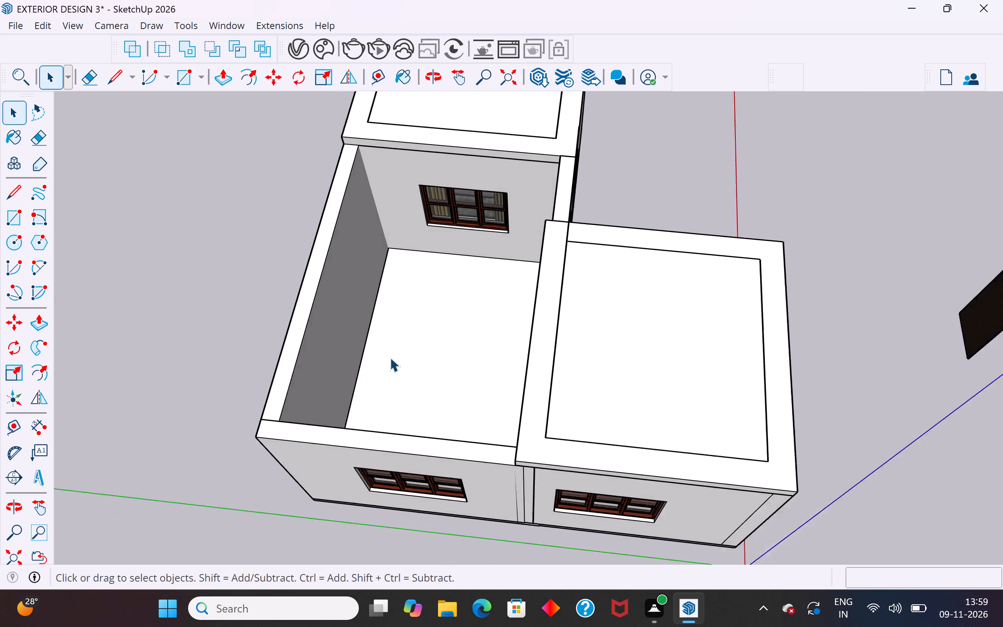
{"action": "scroll", "coordinate": [390, 357], "scroll_direction": "down", "scroll_amount": 3}
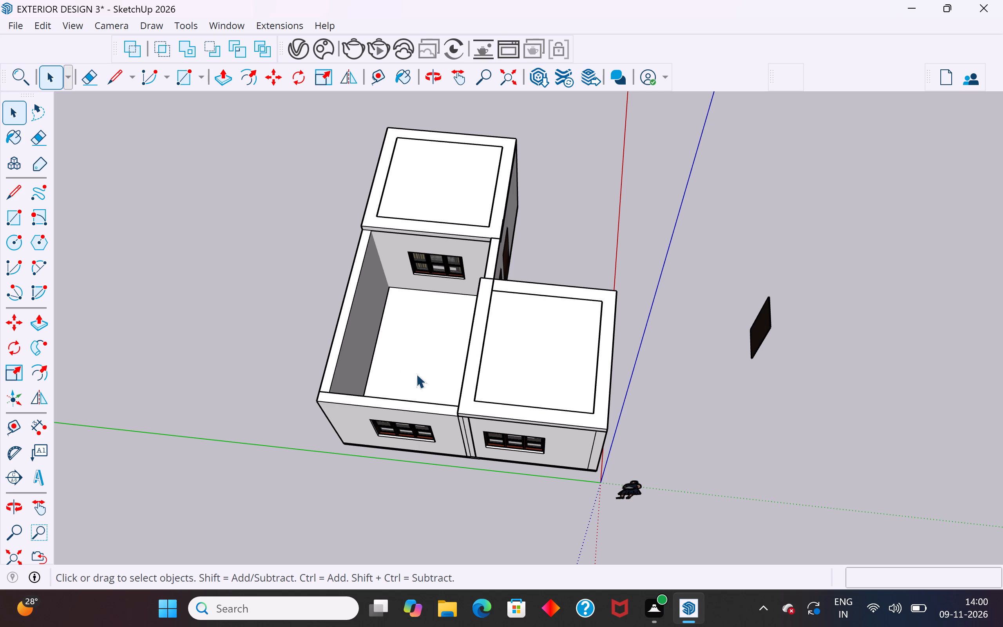
{"action": "scroll", "coordinate": [293, 344], "scroll_direction": "down", "scroll_amount": 5}
{"action": "scroll", "coordinate": [498, 356], "scroll_direction": "down", "scroll_amount": 2}
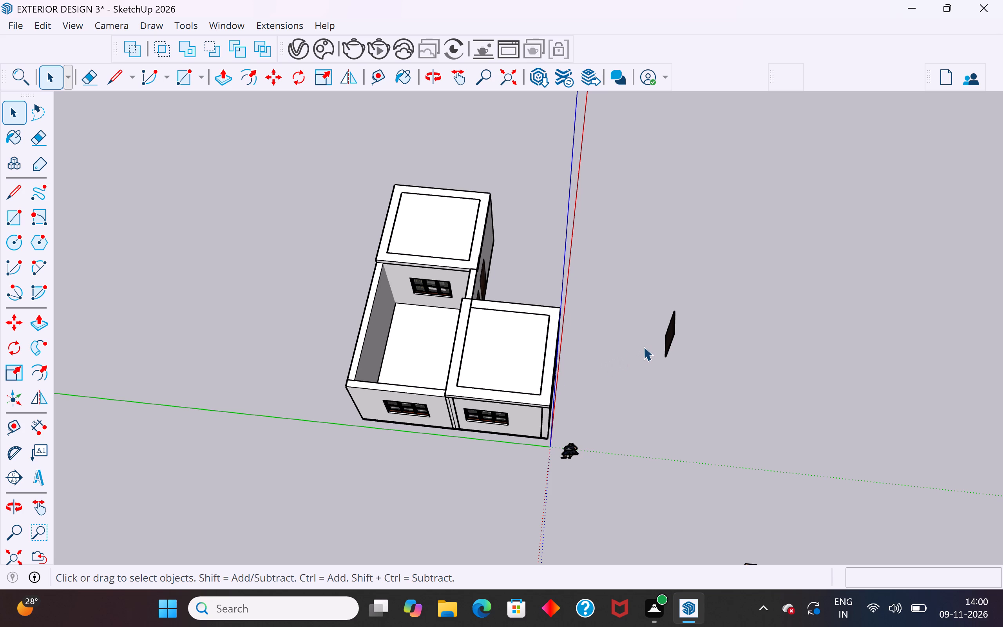
Hide the roof slab of the bedroom block at the far end from the curtained end wall.
{"action": "left_click", "coordinate": [710, 432]}
{"action": "middle_click_drag", "start_coordinate": [415, 454], "coordinate": [653, 194]}
{"action": "scroll", "coordinate": [556, 291], "scroll_direction": "up", "scroll_amount": 5}
{"action": "middle_click_drag", "start_coordinate": [518, 303], "coordinate": [888, 381]}
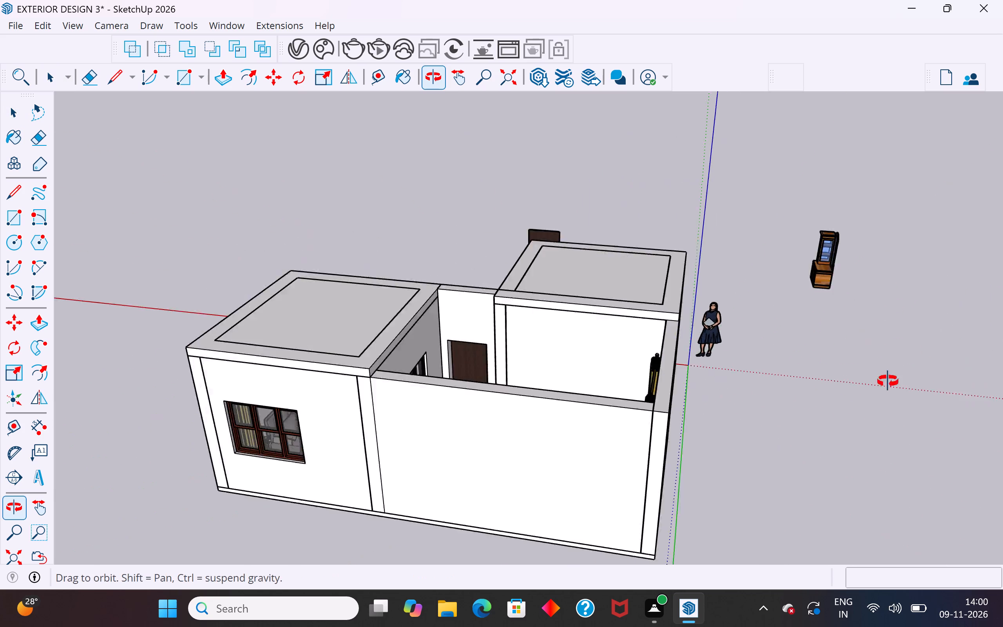
{"action": "middle_click_drag", "start_coordinate": [888, 381], "coordinate": [907, 379]}
{"action": "scroll", "coordinate": [576, 254], "scroll_direction": "down", "scroll_amount": 5}
{"action": "middle_click_drag", "start_coordinate": [559, 313], "coordinate": [669, 367]}
{"action": "scroll", "coordinate": [681, 382], "scroll_direction": "up", "scroll_amount": 1}
{"action": "left_click", "coordinate": [512, 362]}
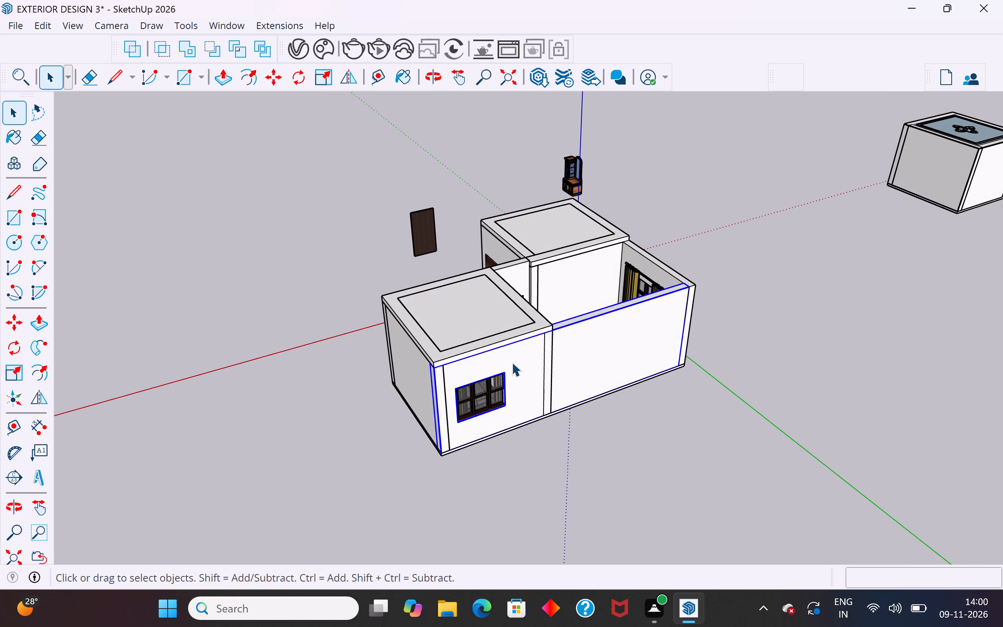
{"action": "left_click", "coordinate": [481, 332]}
{"action": "right_click", "coordinate": [482, 332]}
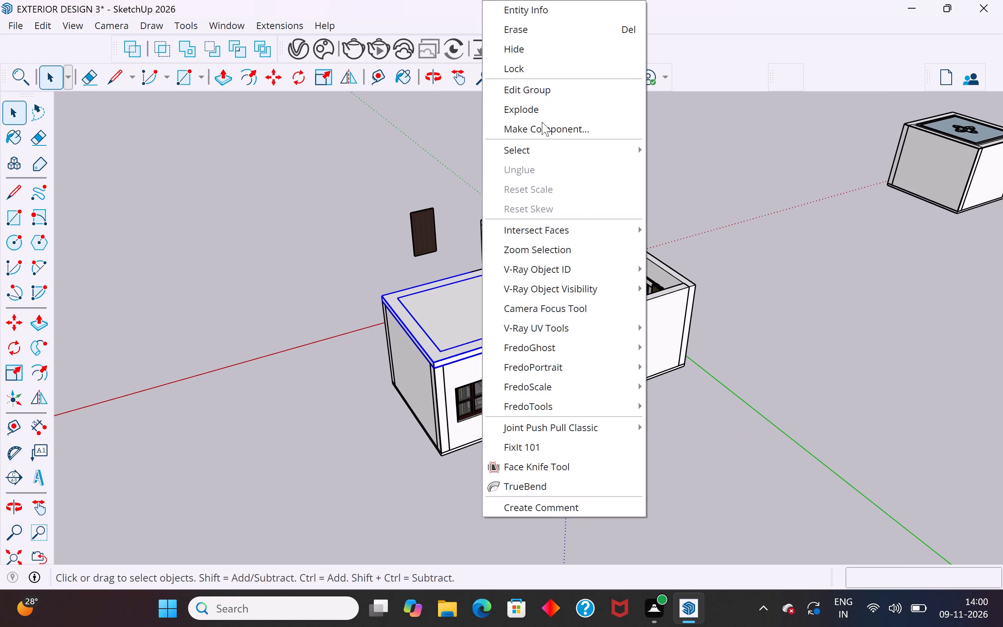
{"action": "left_click", "coordinate": [529, 49]}
{"action": "left_click", "coordinate": [744, 220]}
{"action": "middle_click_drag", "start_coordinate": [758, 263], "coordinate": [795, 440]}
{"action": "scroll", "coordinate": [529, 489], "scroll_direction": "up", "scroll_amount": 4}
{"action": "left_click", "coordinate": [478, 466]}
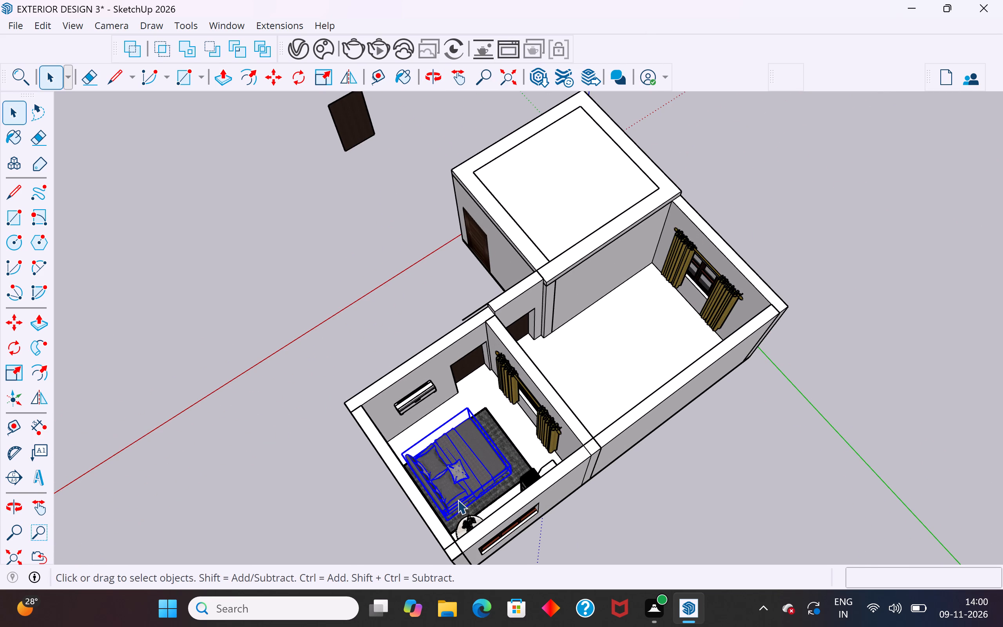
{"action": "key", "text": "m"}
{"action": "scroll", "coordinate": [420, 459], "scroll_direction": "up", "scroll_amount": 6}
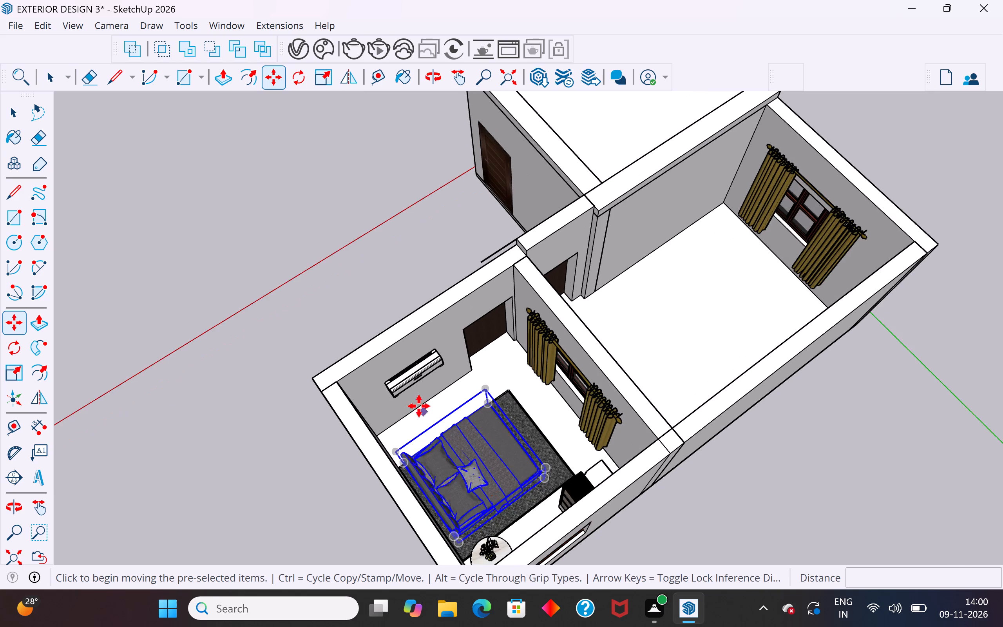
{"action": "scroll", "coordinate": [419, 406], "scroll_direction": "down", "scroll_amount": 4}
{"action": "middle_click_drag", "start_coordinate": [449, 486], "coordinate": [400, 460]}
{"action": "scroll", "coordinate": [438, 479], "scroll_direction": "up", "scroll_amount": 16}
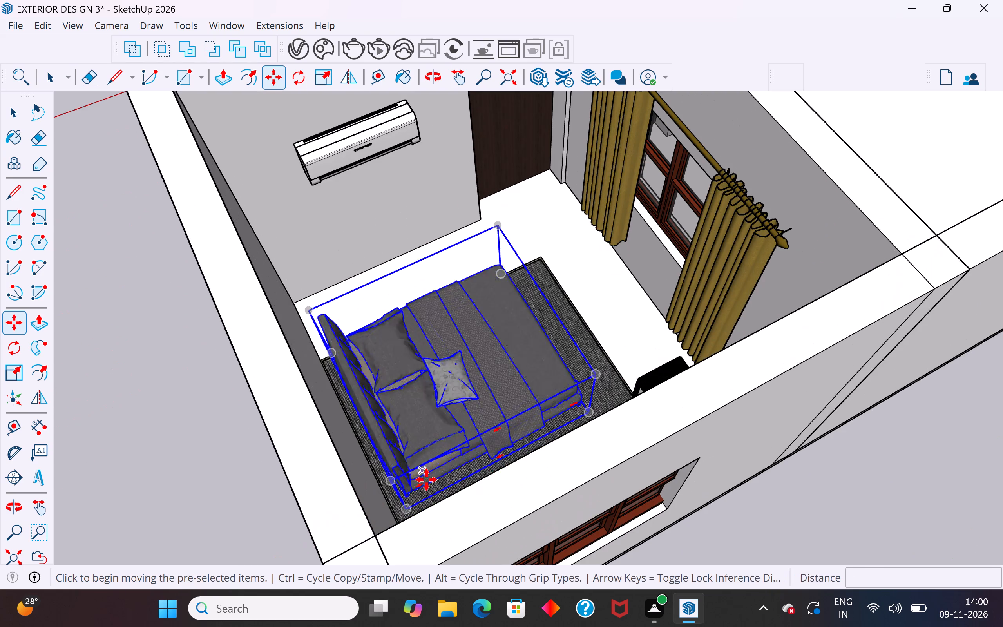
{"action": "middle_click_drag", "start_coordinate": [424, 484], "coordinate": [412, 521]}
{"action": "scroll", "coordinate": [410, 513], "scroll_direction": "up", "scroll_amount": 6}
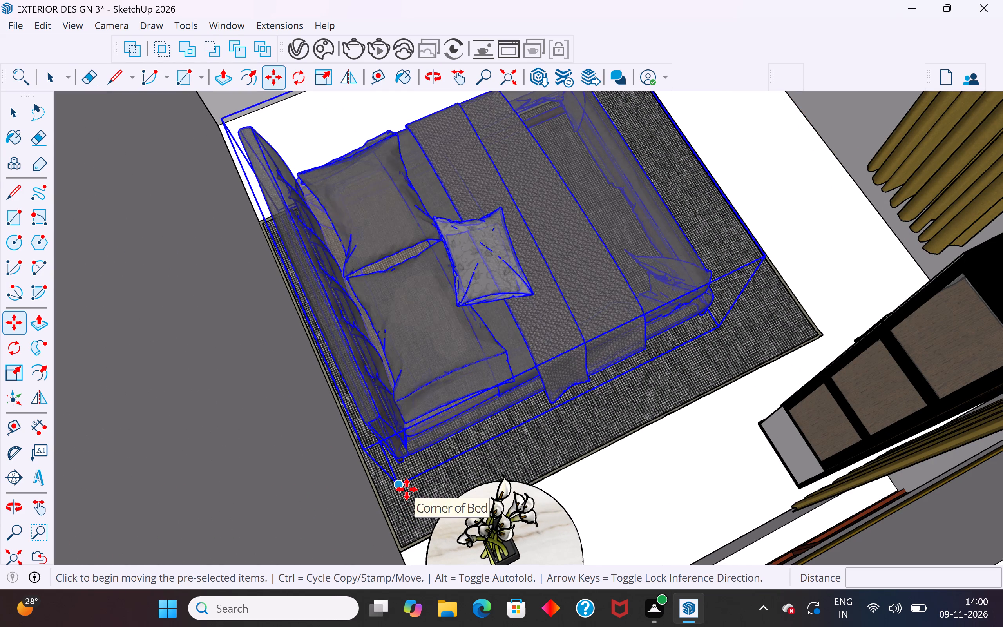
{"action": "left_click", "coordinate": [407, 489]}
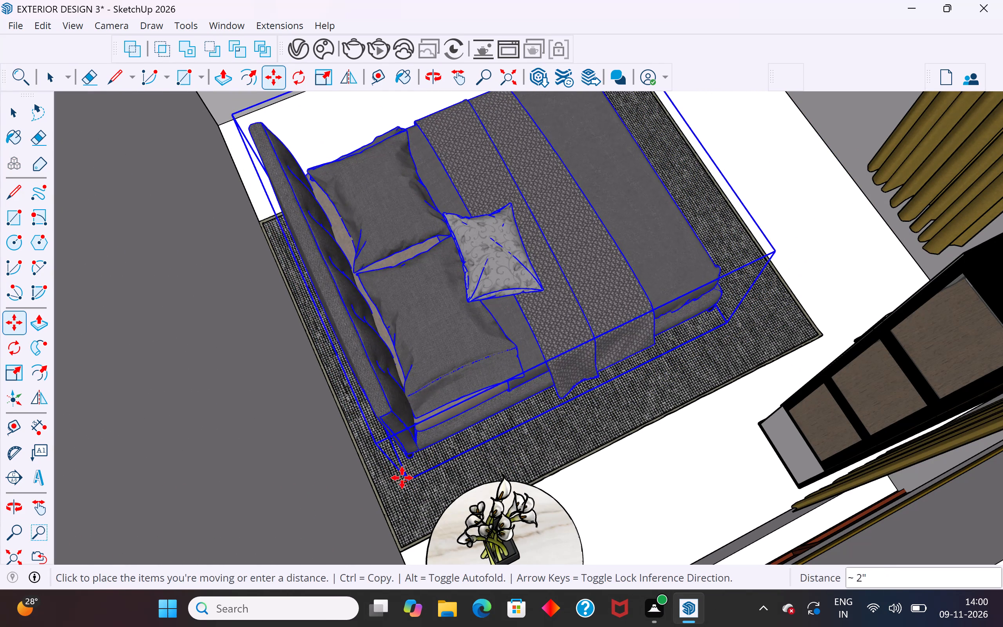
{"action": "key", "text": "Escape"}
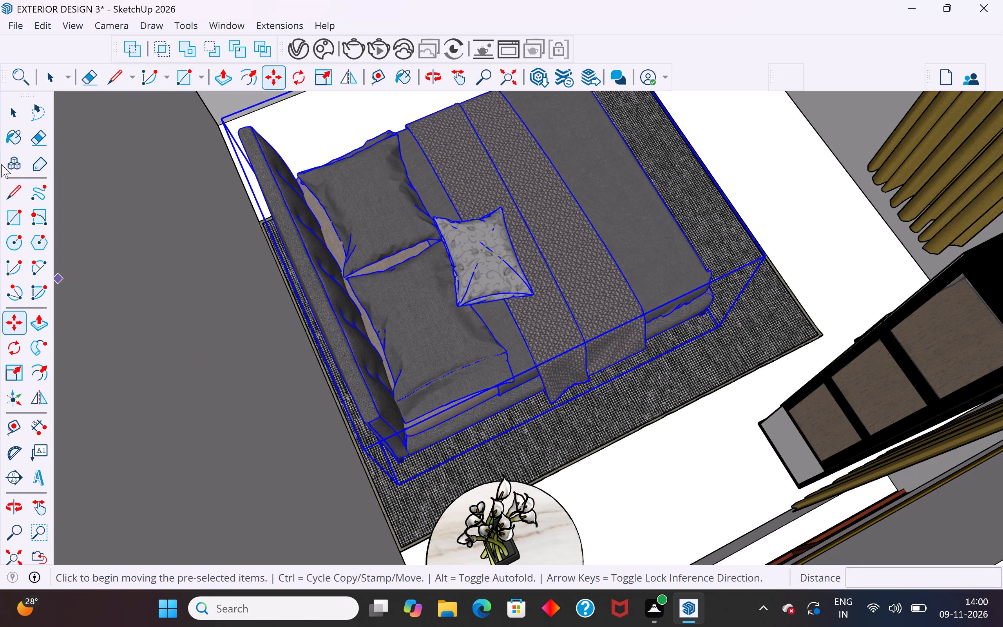
Copy the bed, rug and round side table along the red axis into the adjoining middle room, about 14' 2 1/2" away.
{"action": "left_click", "coordinate": [20, 118]}
{"action": "left_click", "coordinate": [567, 544]}
{"action": "left_click", "coordinate": [585, 436], "text": "ctrl"}
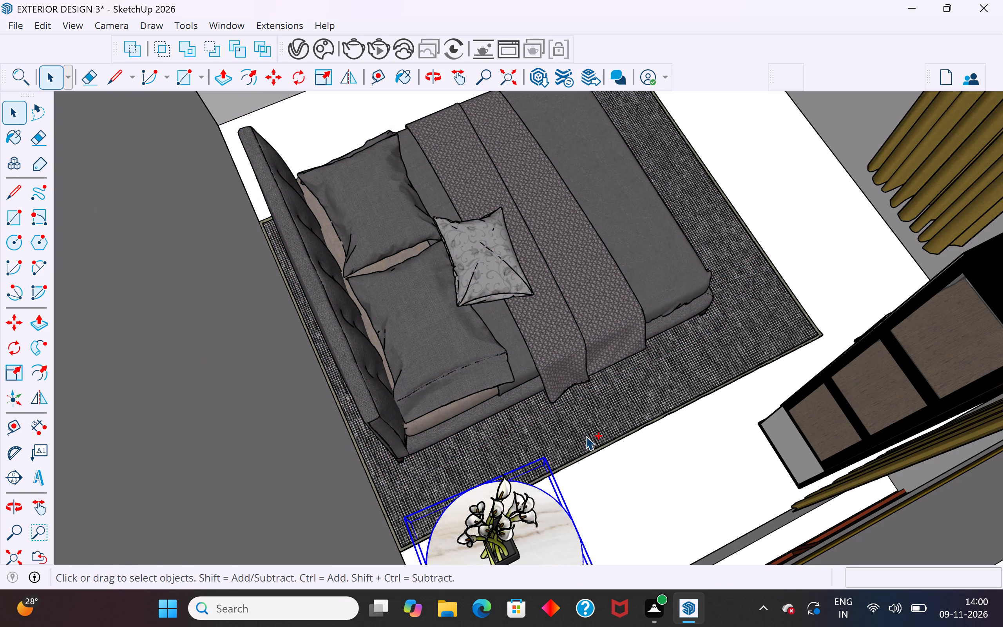
{"action": "left_click", "coordinate": [570, 383], "text": "ctrl"}
{"action": "scroll", "coordinate": [570, 383], "scroll_direction": "down", "scroll_amount": 17}
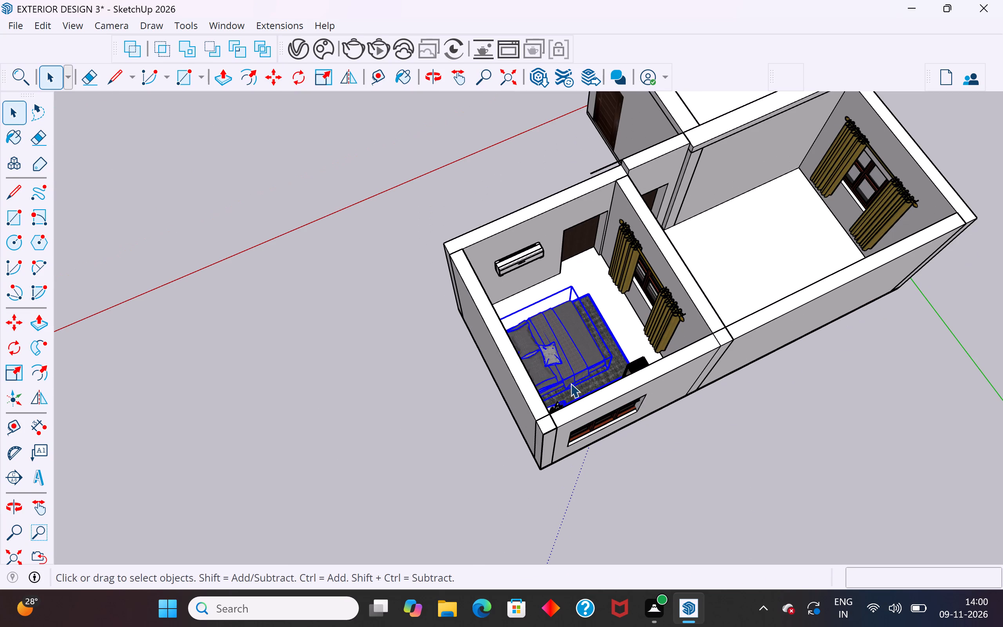
{"action": "key", "text": "m"}
{"action": "middle_click_drag", "start_coordinate": [534, 321], "coordinate": [479, 423]}
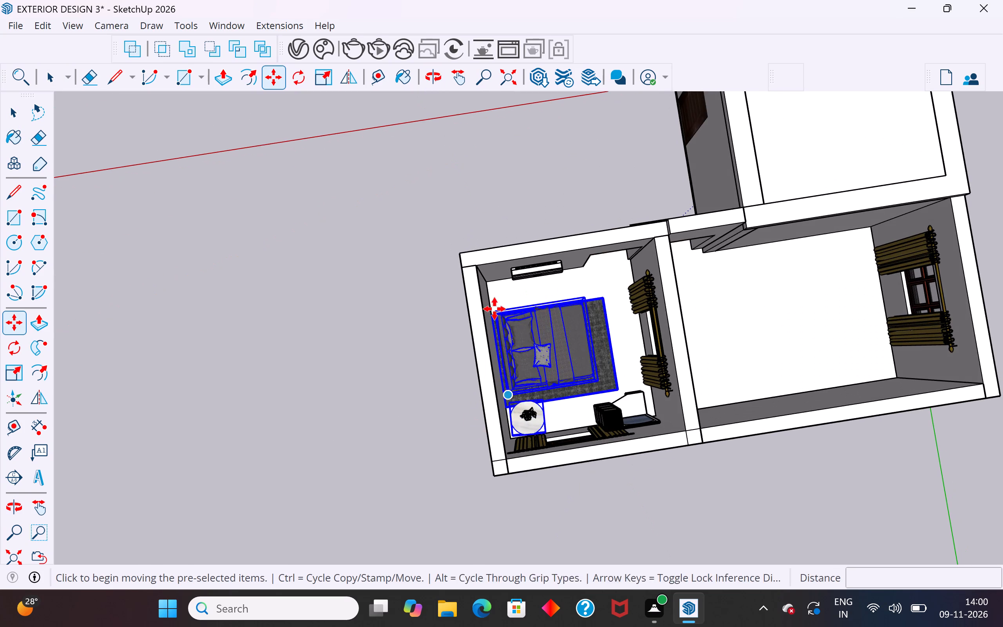
{"action": "scroll", "coordinate": [498, 308], "scroll_direction": "up", "scroll_amount": 10}
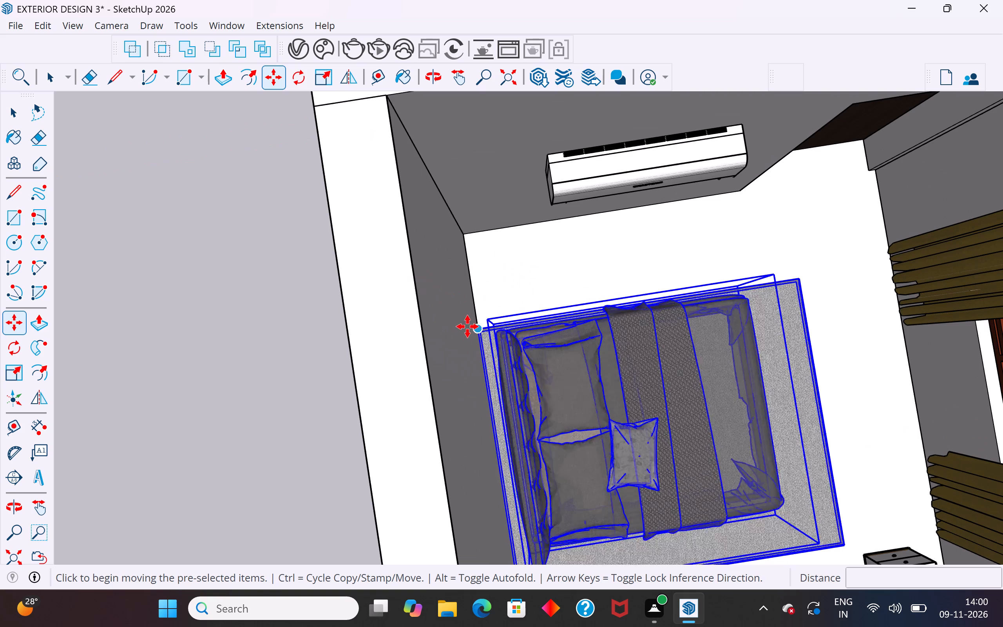
{"action": "left_click", "coordinate": [473, 335], "text": "ctrl"}
{"action": "scroll", "coordinate": [473, 335], "scroll_direction": "down", "scroll_amount": 4}
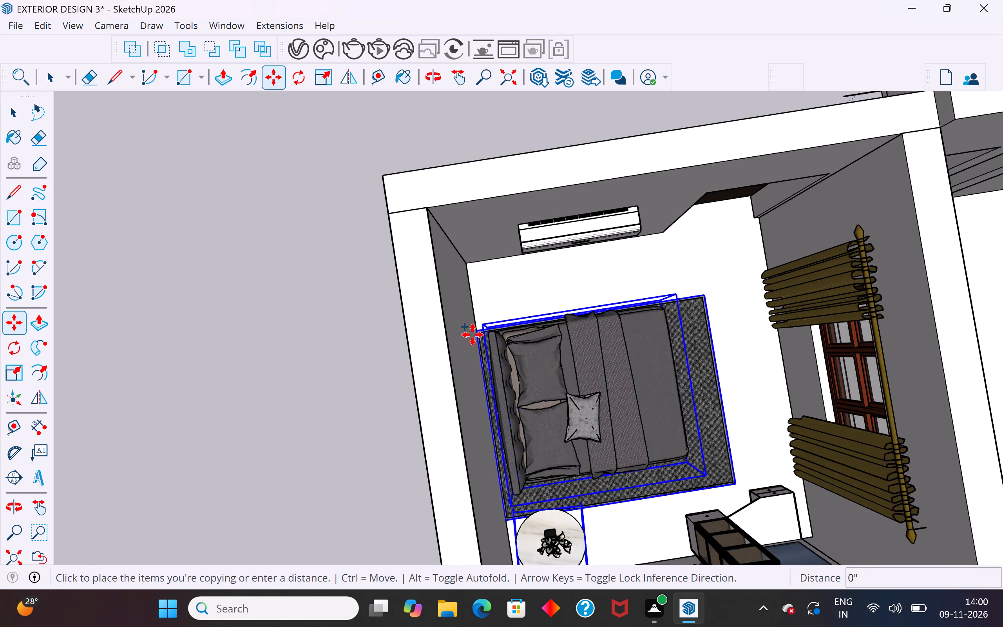
{"action": "scroll", "coordinate": [473, 335], "scroll_direction": "down", "scroll_amount": 9}
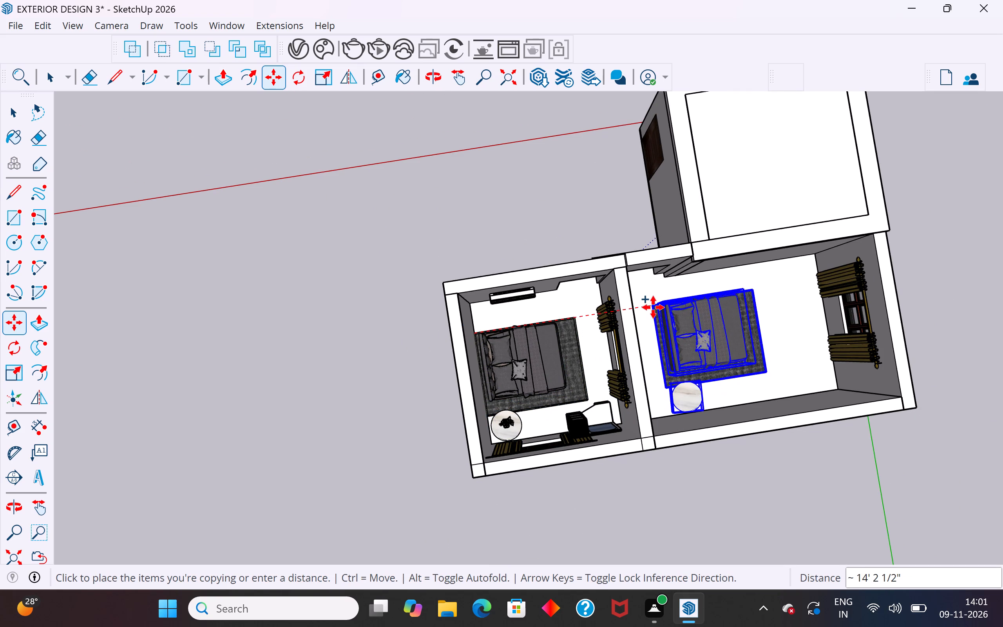
{"action": "left_click", "coordinate": [653, 307]}
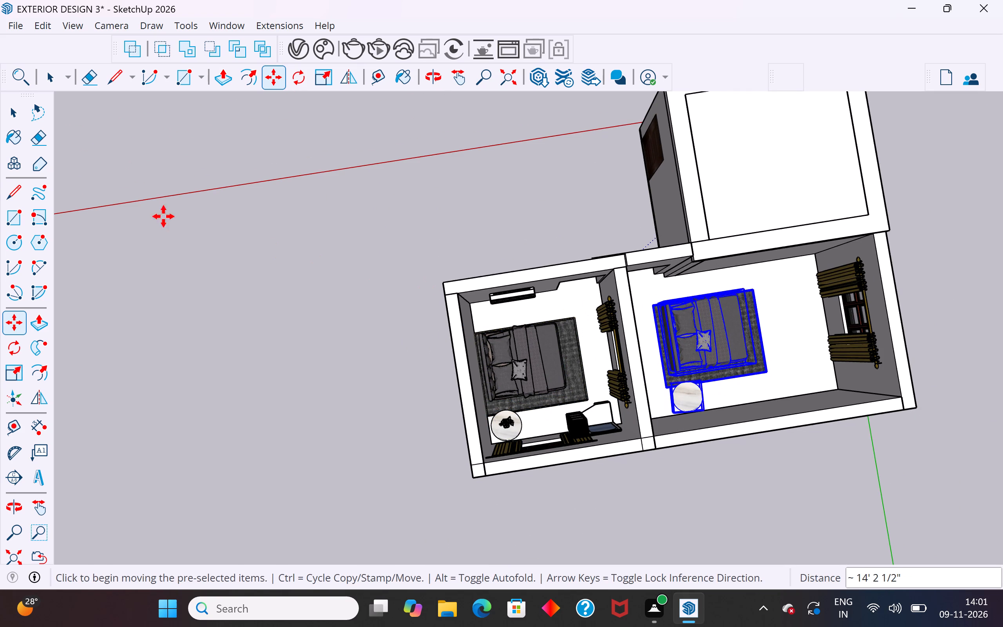
{"action": "left_click", "coordinate": [8, 106]}
{"action": "left_click", "coordinate": [245, 346]}
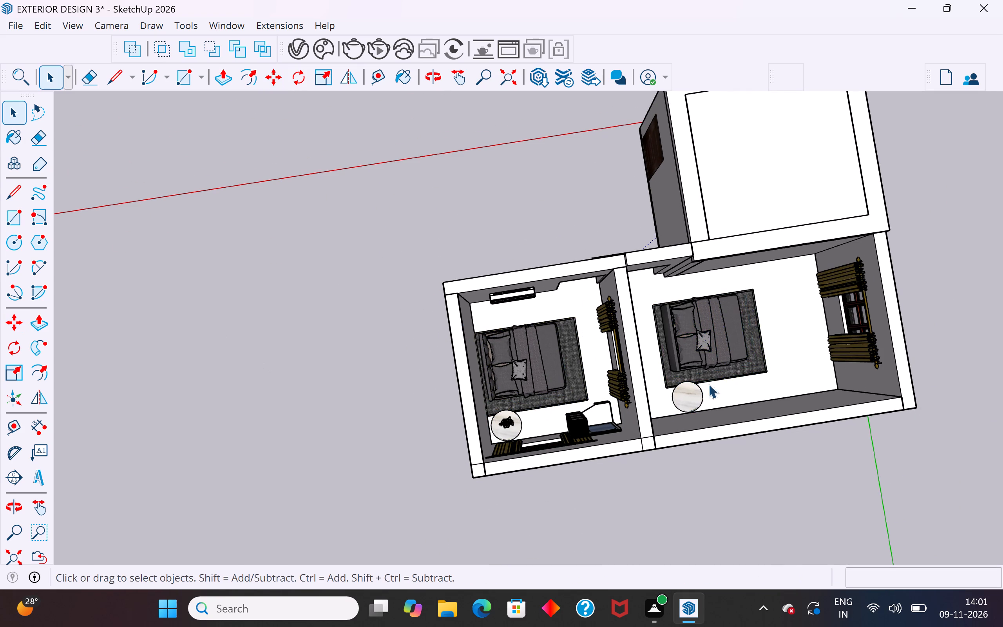
Copy the potted flowers from the original side table onto the middle room's round table, about 13' 10 9/16" along the red axis.
{"action": "scroll", "coordinate": [720, 375], "scroll_direction": "up", "scroll_amount": 4}
{"action": "middle_click_drag", "start_coordinate": [709, 381], "coordinate": [165, 285]}
{"action": "scroll", "coordinate": [429, 352], "scroll_direction": "up", "scroll_amount": 1}
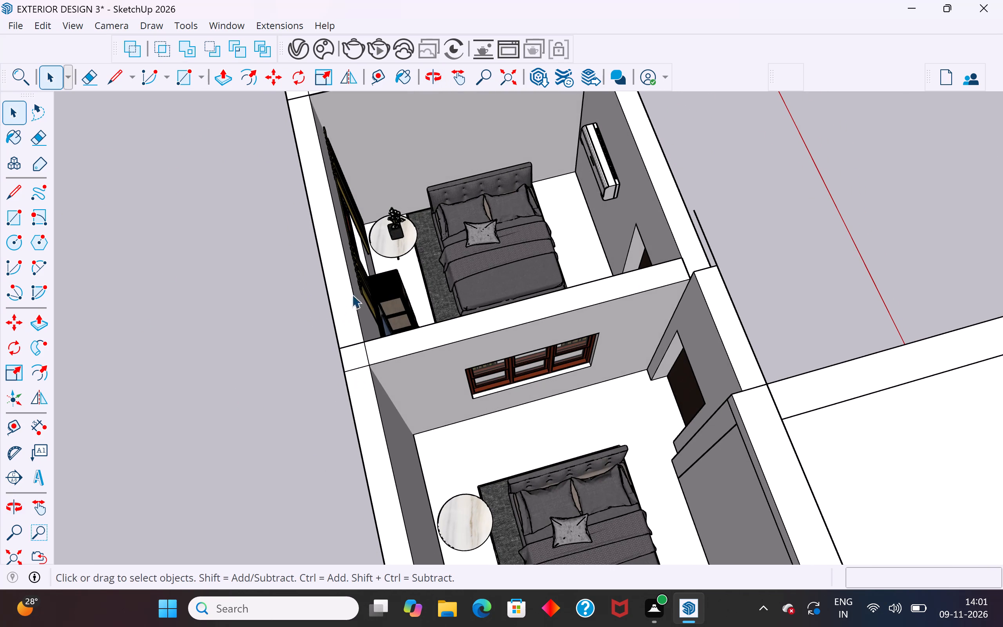
{"action": "left_click", "coordinate": [395, 226]}
{"action": "middle_click_drag", "start_coordinate": [443, 364], "coordinate": [855, 446]}
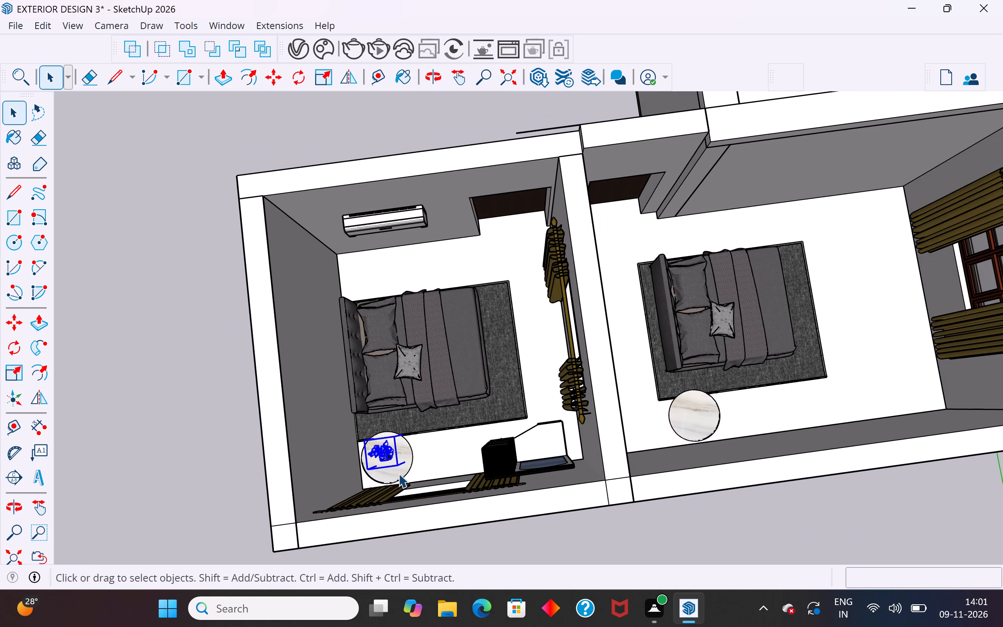
{"action": "key", "text": "m"}
{"action": "left_click", "coordinate": [396, 437], "text": "ctrl"}
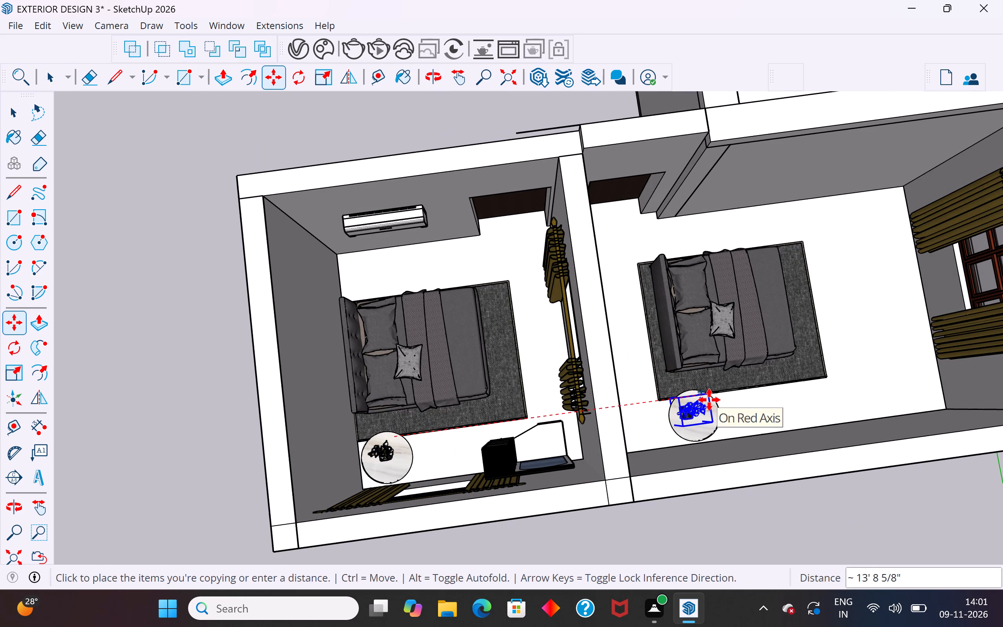
{"action": "left_click", "coordinate": [713, 398]}
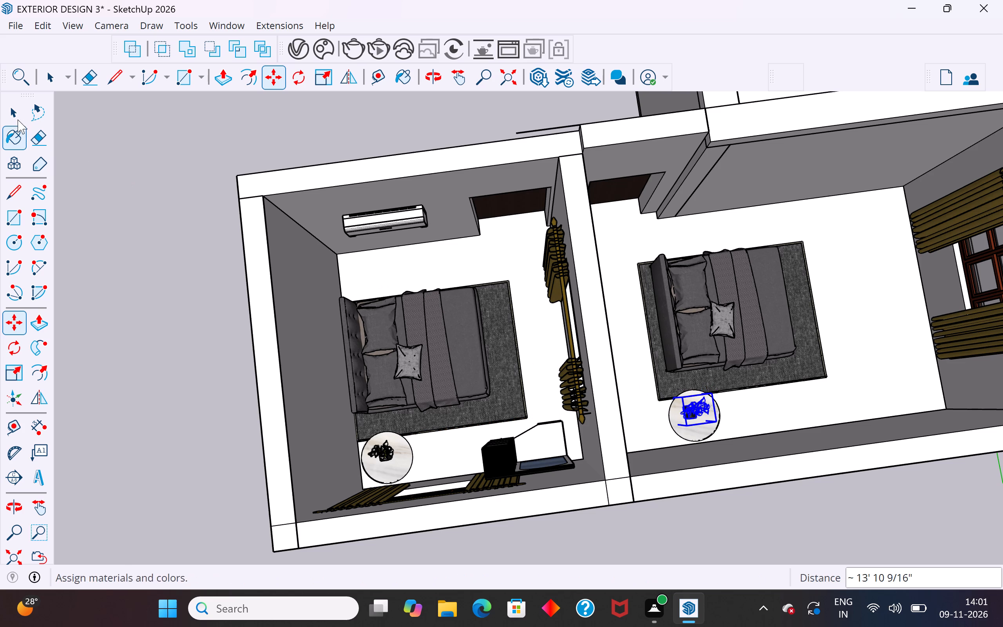
{"action": "left_click", "coordinate": [16, 114]}
{"action": "left_click", "coordinate": [120, 303]}
Move the middle room's bed, rug and round table together about 3' 4 1/2" toward the partition wall with the window.
{"action": "middle_click_drag", "start_coordinate": [869, 380], "coordinate": [416, 265]}
{"action": "scroll", "coordinate": [473, 475], "scroll_direction": "up", "scroll_amount": 6}
{"action": "middle_click_drag", "start_coordinate": [481, 523], "coordinate": [486, 308]}
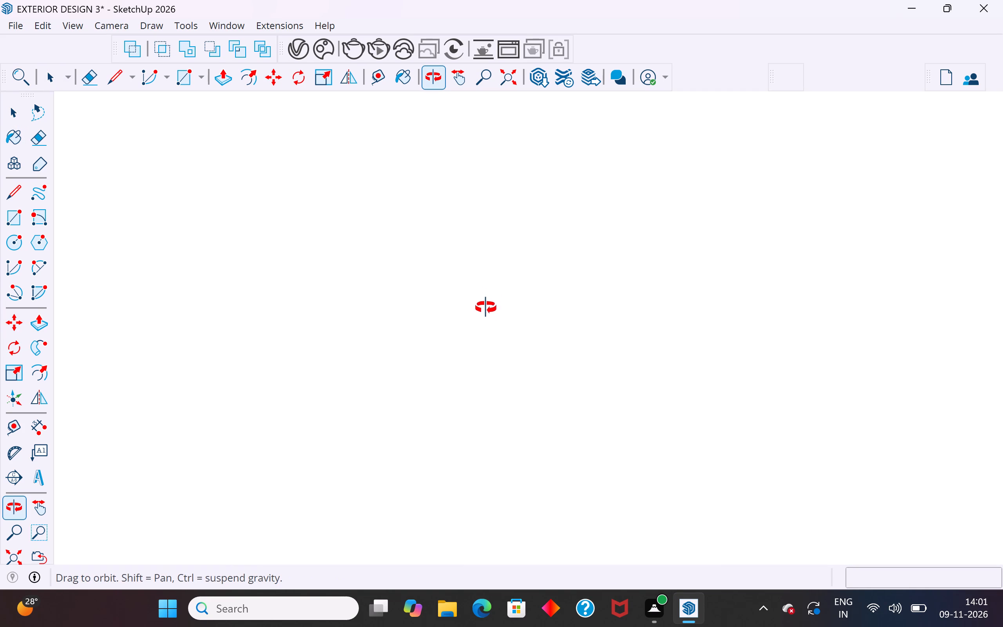
{"action": "middle_click_drag", "start_coordinate": [486, 308], "coordinate": [486, 345]}
{"action": "scroll", "coordinate": [427, 487], "scroll_direction": "up", "scroll_amount": 4}
{"action": "left_click", "coordinate": [418, 470]}
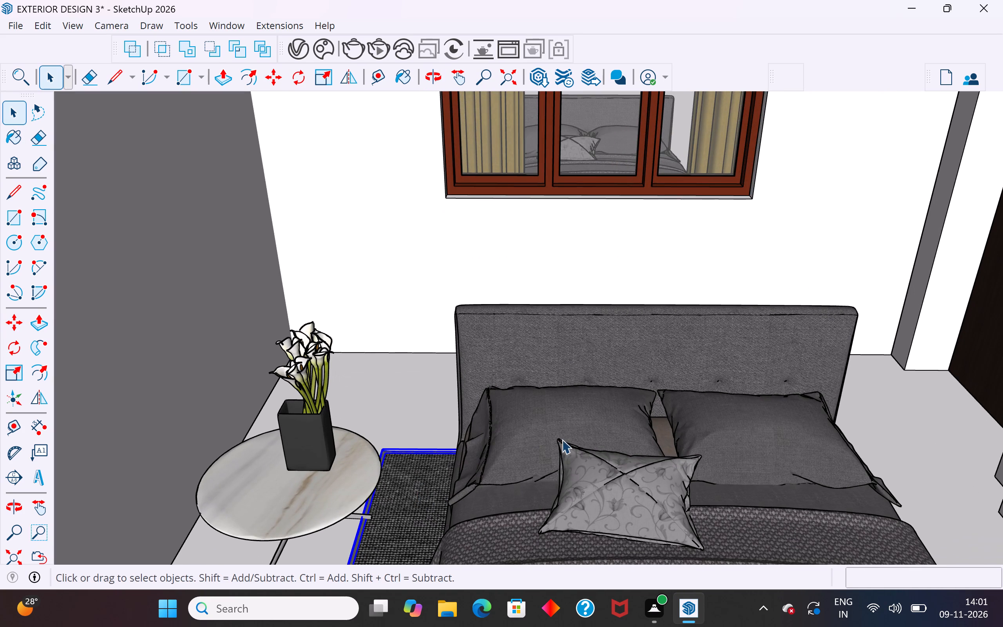
{"action": "left_click", "coordinate": [587, 387], "text": "ctrl"}
{"action": "left_click", "coordinate": [331, 479], "text": "ctrl"}
{"action": "key", "text": "m"}
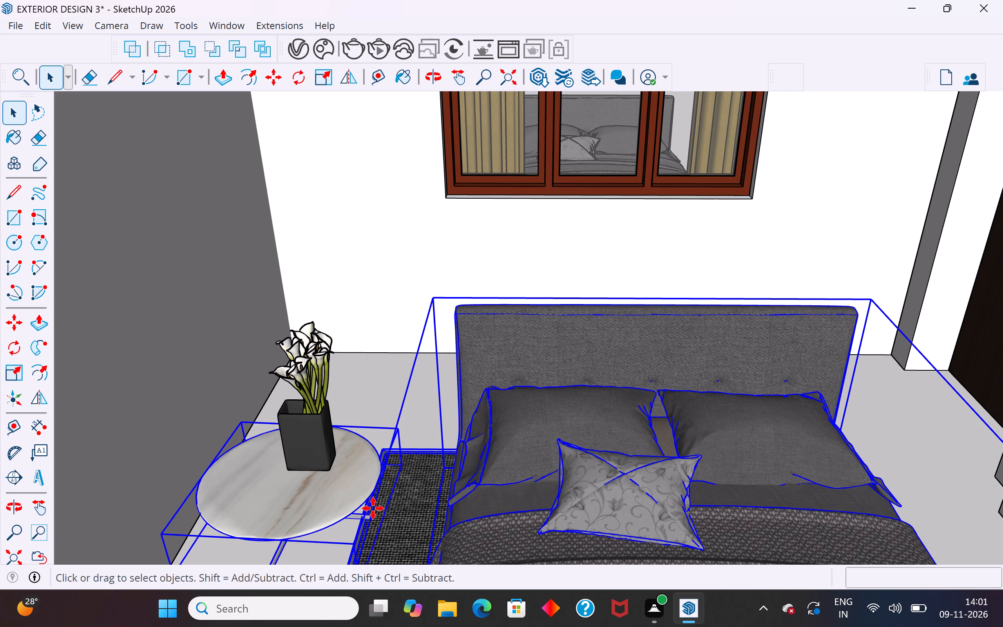
{"action": "left_click", "coordinate": [402, 455]}
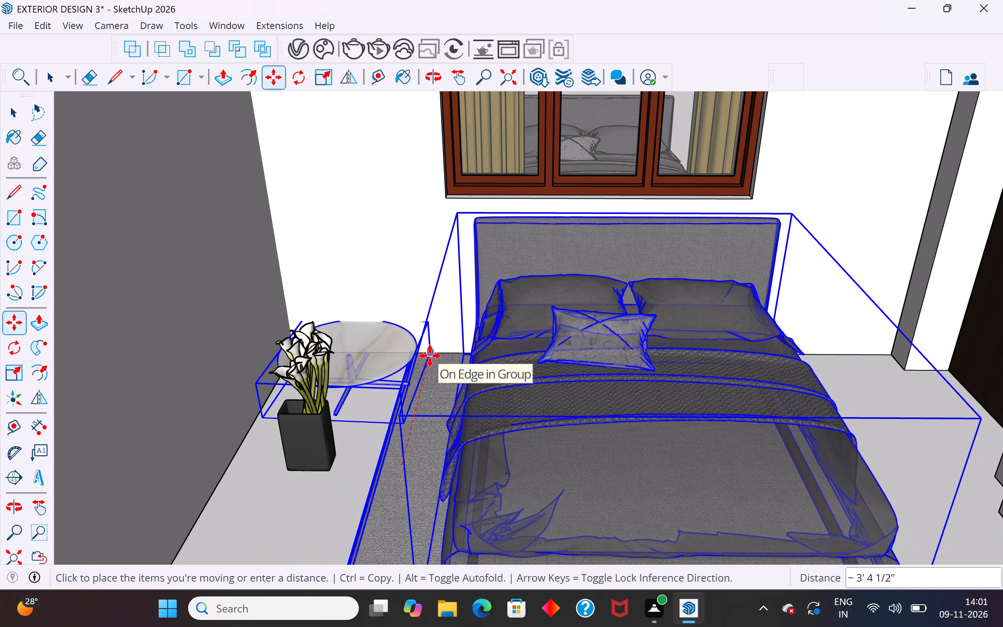
{"action": "left_click", "coordinate": [430, 356]}
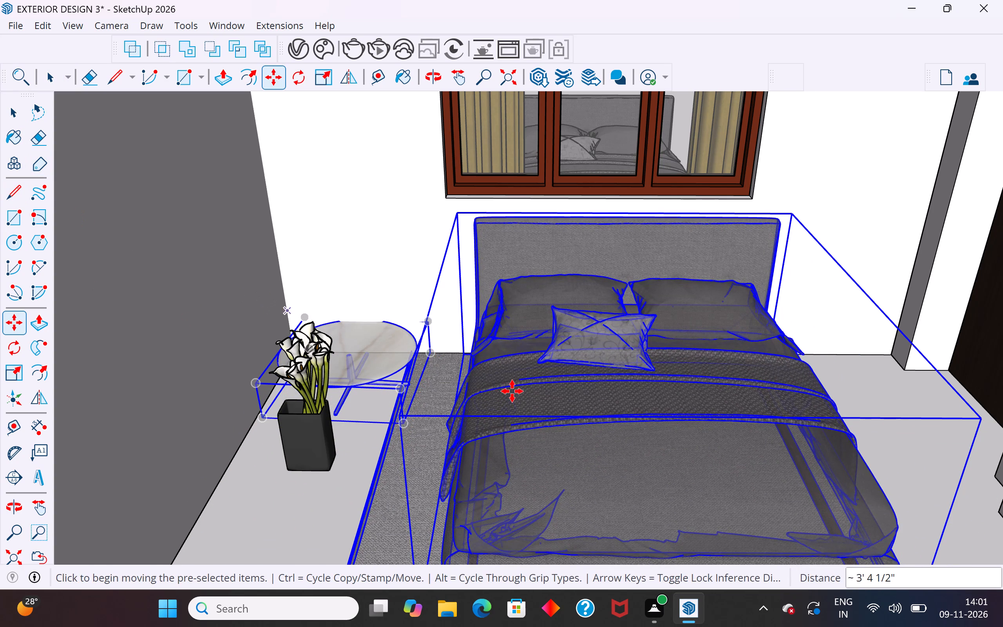
{"action": "scroll", "coordinate": [481, 302], "scroll_direction": "down", "scroll_amount": 5}
{"action": "middle_click_drag", "start_coordinate": [478, 306], "coordinate": [496, 413]}
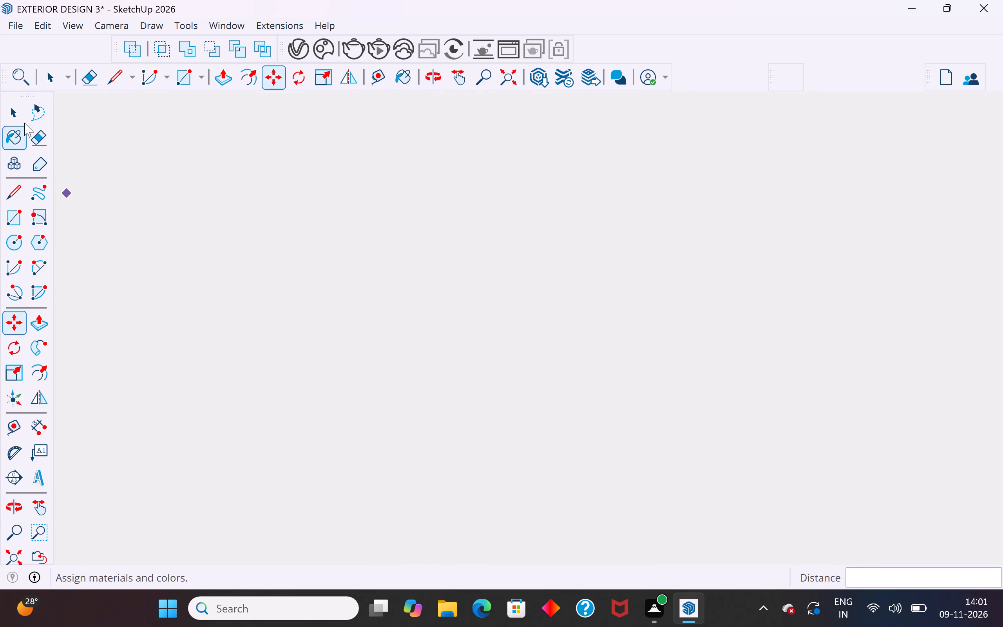
{"action": "left_click", "coordinate": [14, 104]}
{"action": "left_click", "coordinate": [413, 340]}
Shift the middle room's bed and rug together about 5 13/16" away from the window wall.
{"action": "scroll", "coordinate": [517, 507], "scroll_direction": "down", "scroll_amount": 20}
{"action": "scroll", "coordinate": [517, 507], "scroll_direction": "down", "scroll_amount": 5}
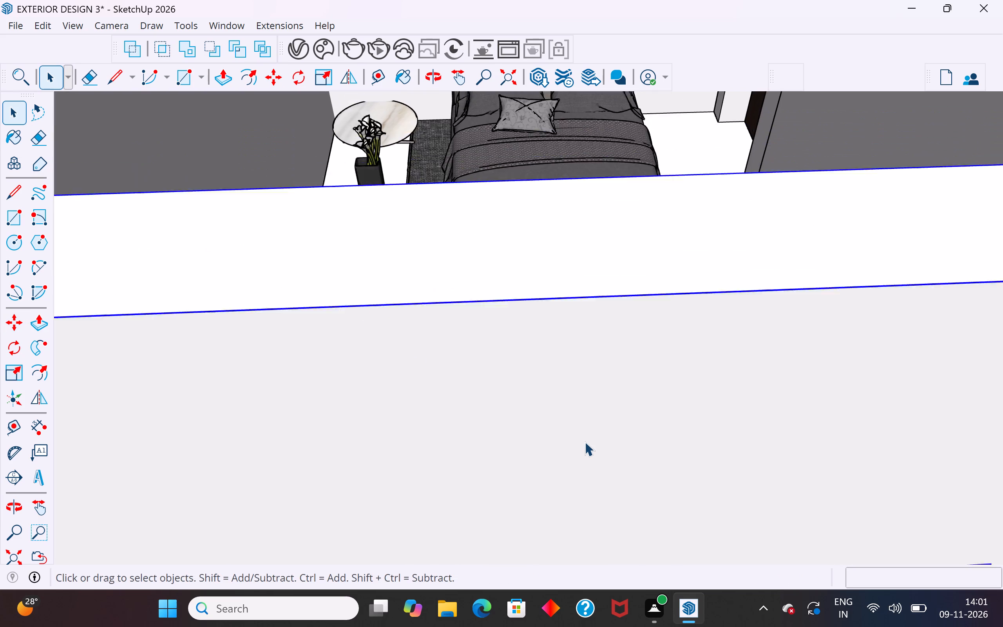
{"action": "scroll", "coordinate": [585, 442], "scroll_direction": "down", "scroll_amount": 11}
{"action": "middle_click_drag", "start_coordinate": [558, 276], "coordinate": [706, 401]}
{"action": "scroll", "coordinate": [467, 270], "scroll_direction": "up", "scroll_amount": 3}
{"action": "left_click", "coordinate": [509, 288]}
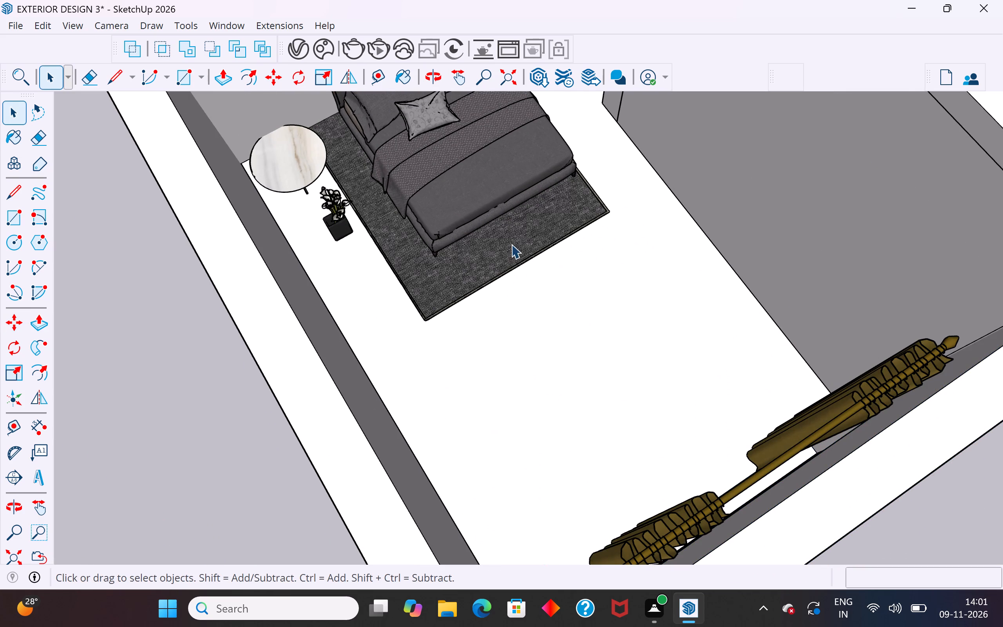
{"action": "left_click", "coordinate": [511, 243]}
{"action": "scroll", "coordinate": [536, 470], "scroll_direction": "down", "scroll_amount": 6}
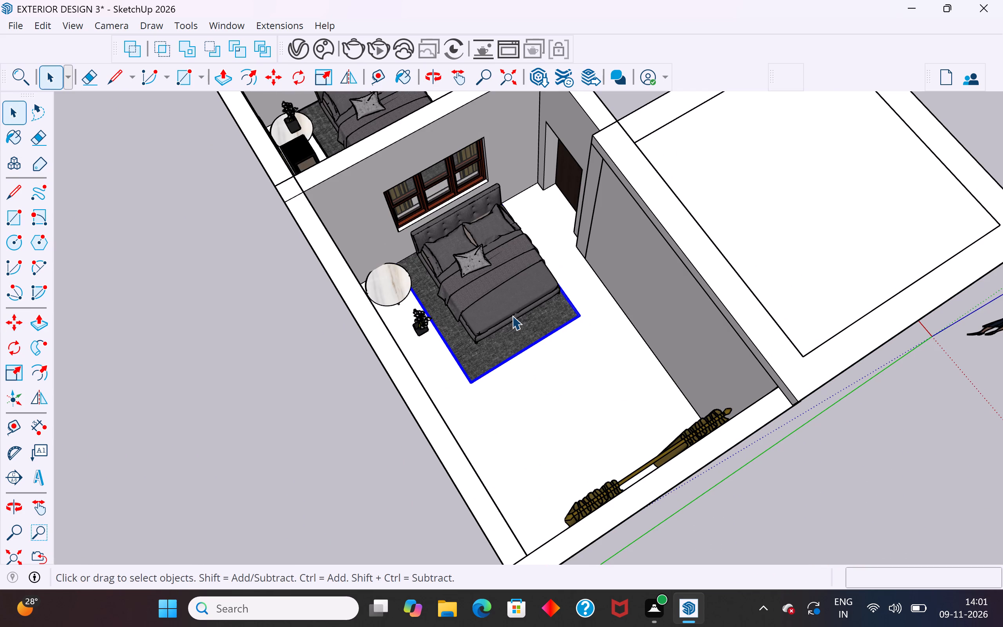
{"action": "left_click", "coordinate": [515, 306], "text": "shift"}
{"action": "key", "text": "m"}
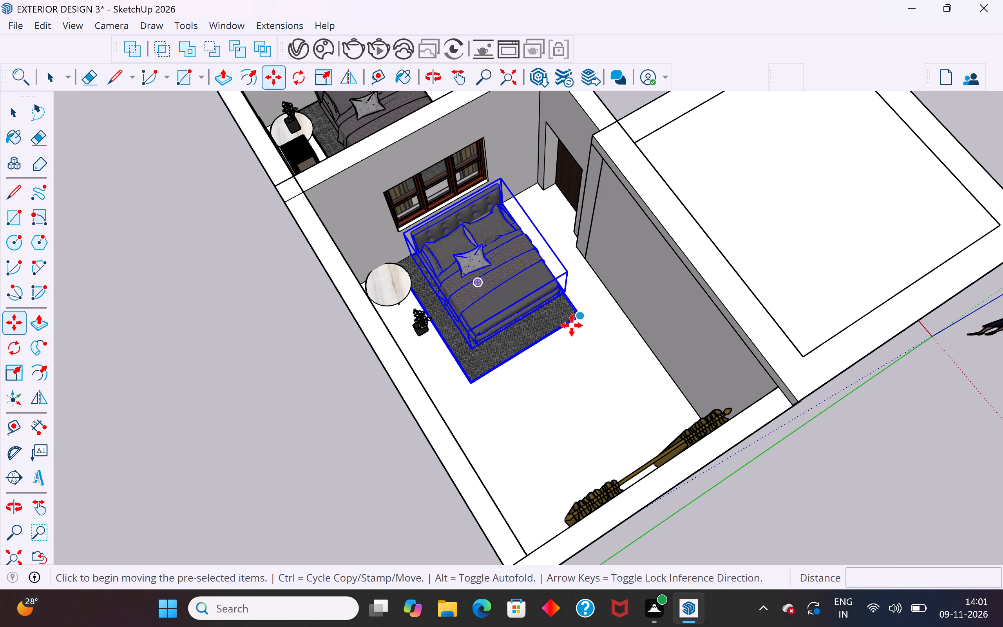
{"action": "left_click", "coordinate": [584, 321]}
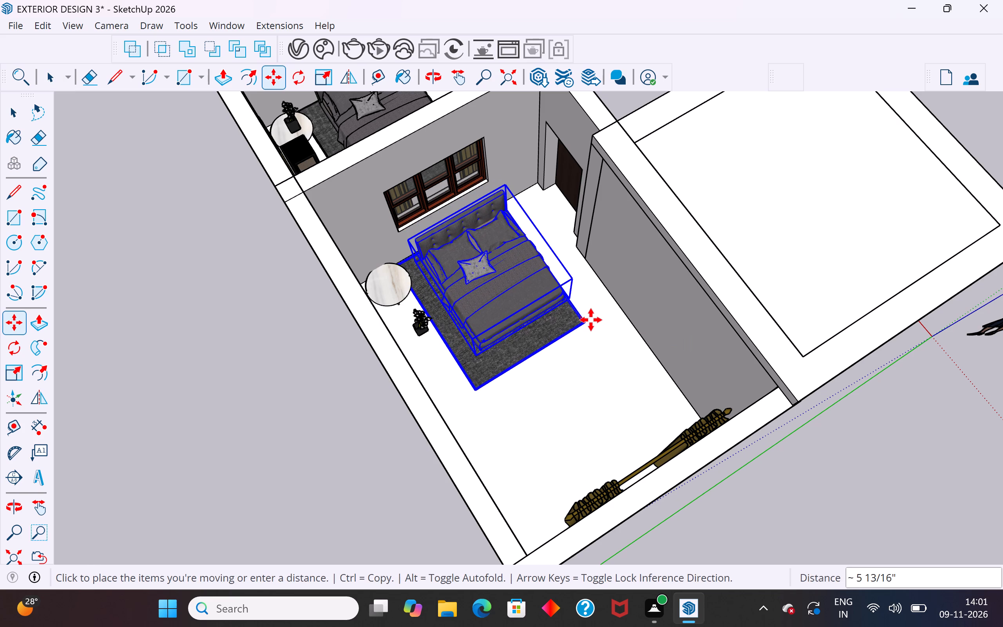
{"action": "left_click", "coordinate": [590, 319]}
{"action": "left_click", "coordinate": [20, 116]}
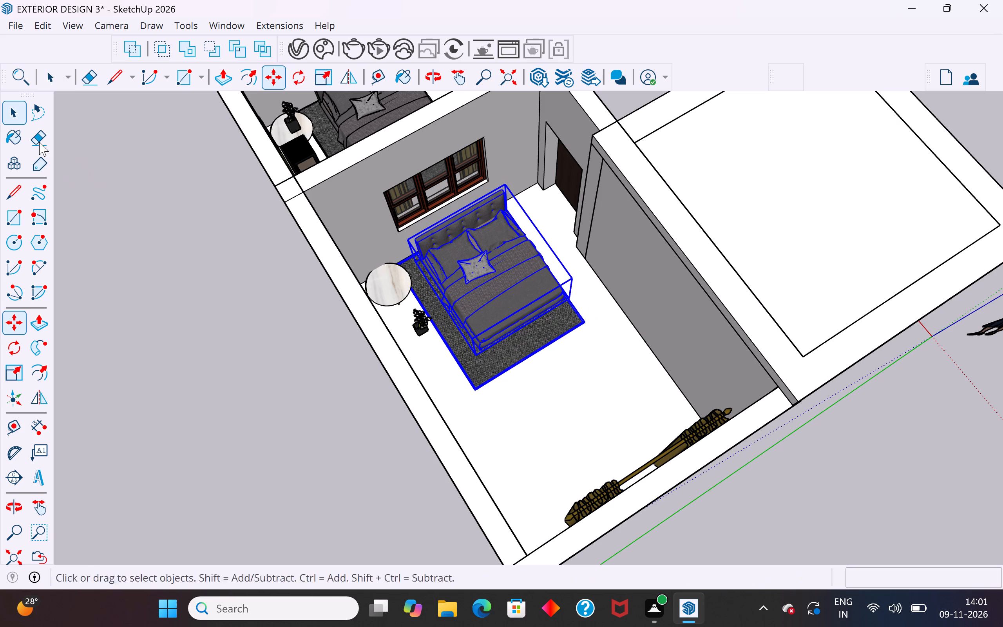
{"action": "left_click", "coordinate": [138, 284]}
Move the middle room's round side table about 7 11/16" away from the window wall, beside the bed.
{"action": "middle_click_drag", "start_coordinate": [462, 397], "coordinate": [329, 381]}
{"action": "scroll", "coordinate": [368, 536], "scroll_direction": "down", "scroll_amount": 6}
{"action": "middle_click_drag", "start_coordinate": [523, 337], "coordinate": [404, 294]}
{"action": "scroll", "coordinate": [440, 247], "scroll_direction": "up", "scroll_amount": 2}
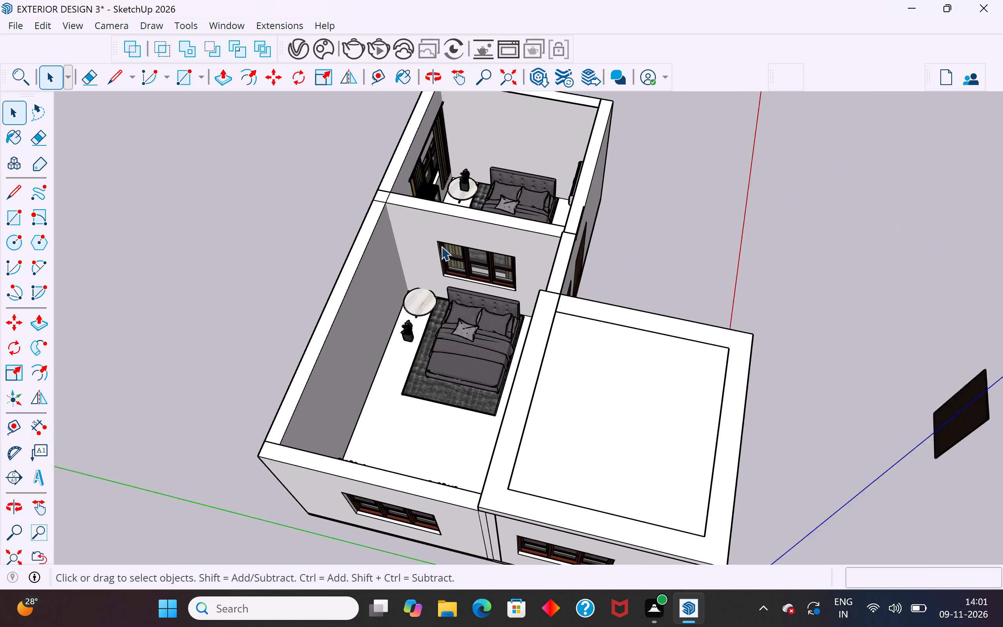
{"action": "scroll", "coordinate": [441, 246], "scroll_direction": "up", "scroll_amount": 8}
{"action": "middle_click_drag", "start_coordinate": [420, 387], "coordinate": [413, 281]}
{"action": "left_click", "coordinate": [405, 306]}
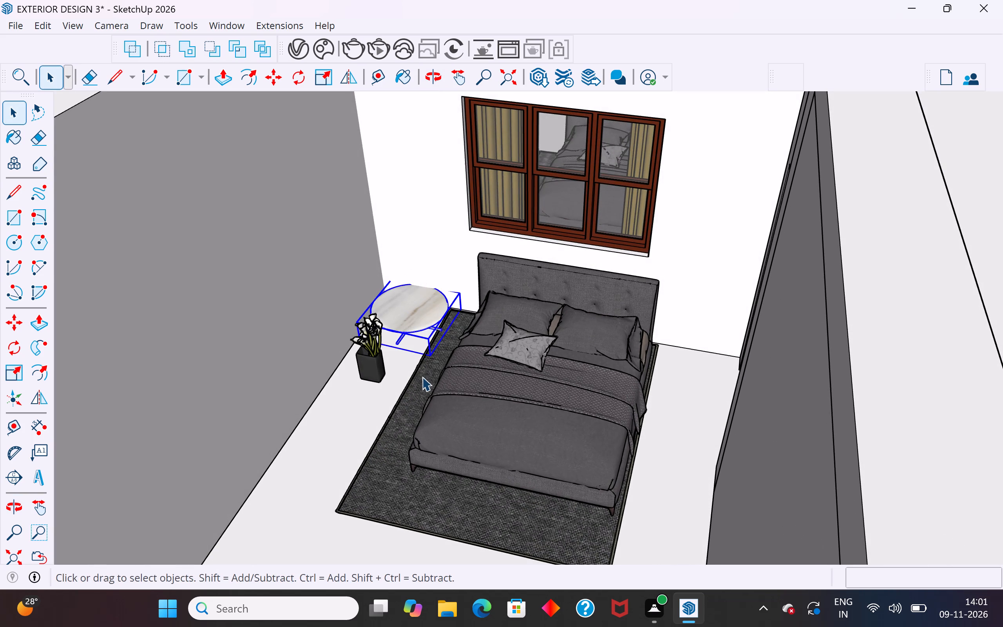
{"action": "key", "text": "m"}
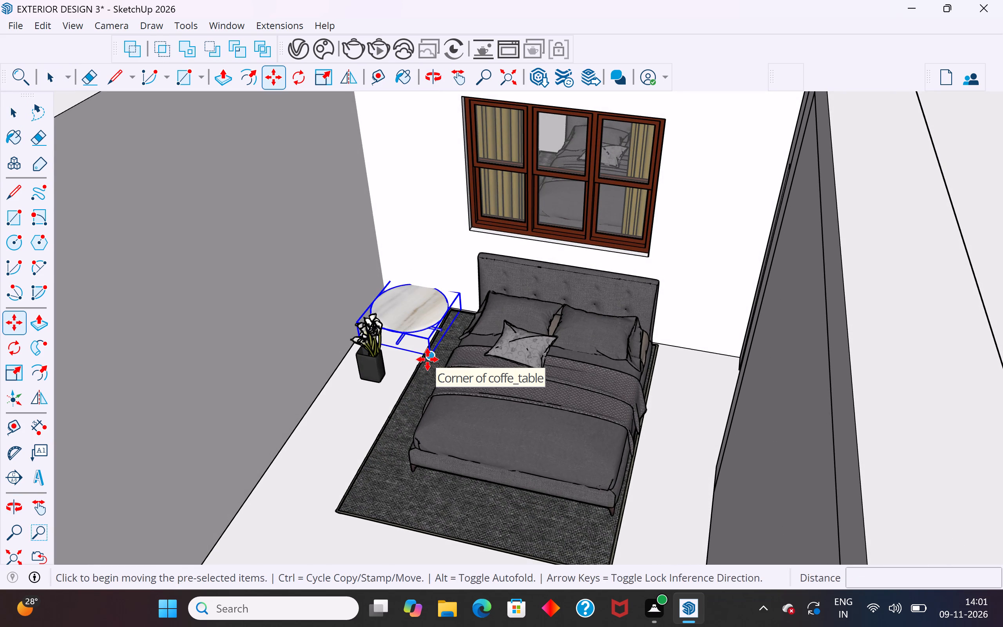
{"action": "left_click", "coordinate": [427, 359]}
{"action": "left_click", "coordinate": [423, 371]}
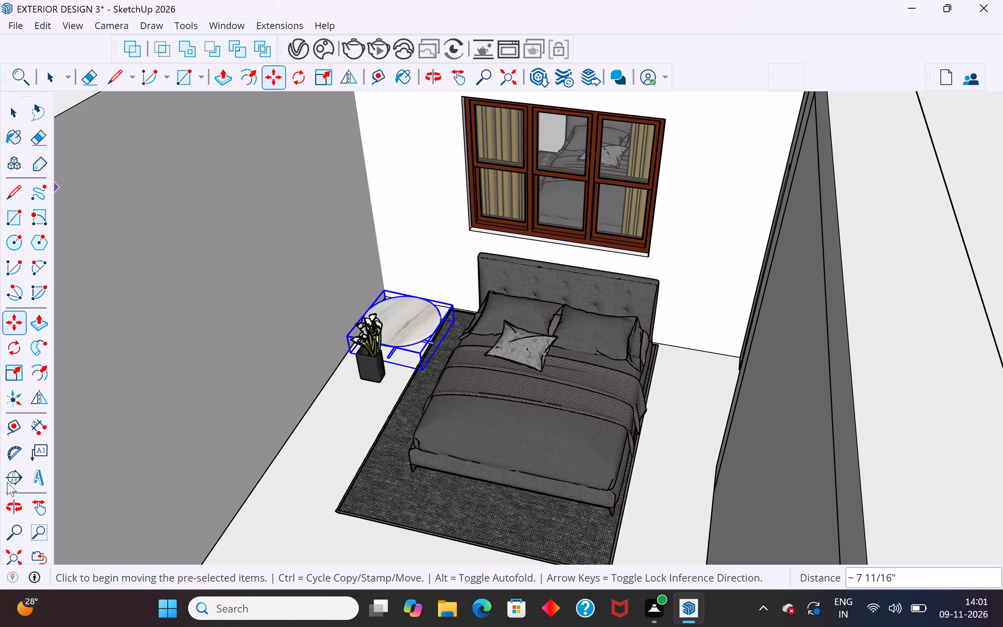
{"action": "left_click", "coordinate": [15, 106]}
{"action": "scroll", "coordinate": [526, 358], "scroll_direction": "down", "scroll_amount": 6}
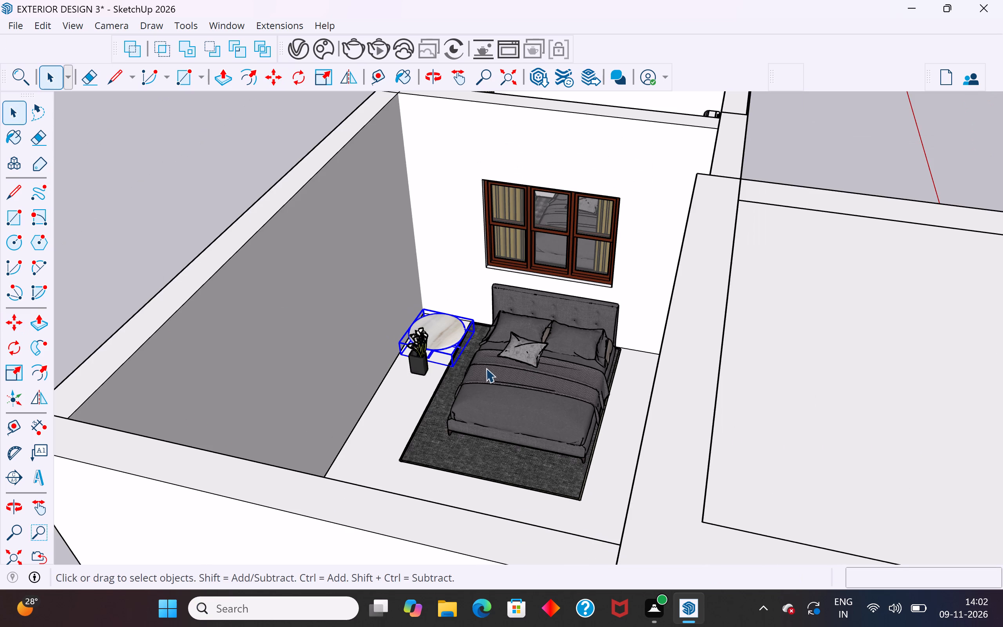
Move the potted flowers up about 1' 3 3/4" and about 2' 10 3/8" across to stand over the middle room's round table.
{"action": "left_click", "coordinate": [415, 368]}
{"action": "left_click", "coordinate": [192, 208]}
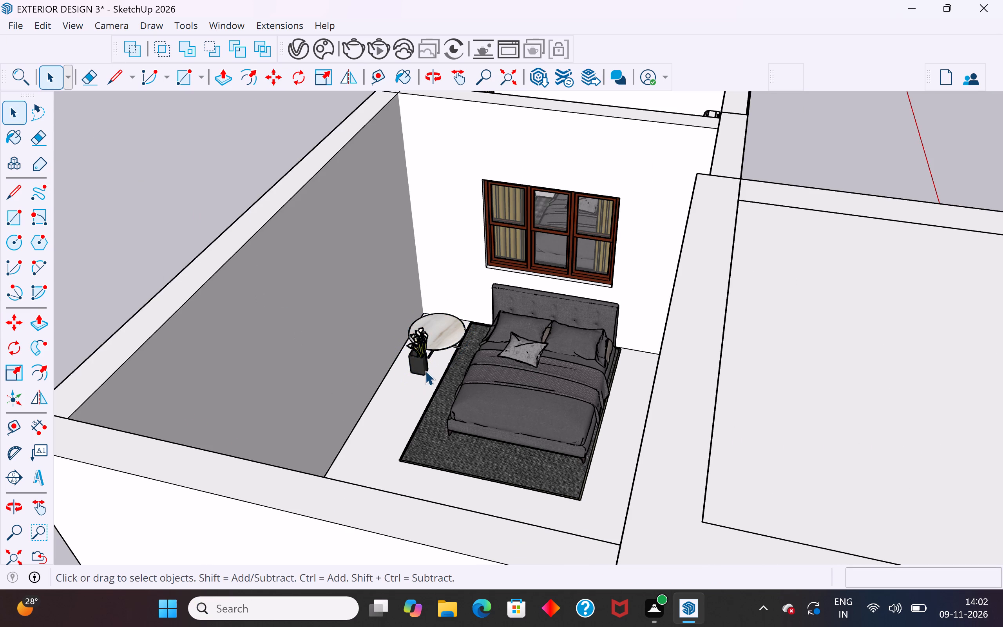
{"action": "left_click", "coordinate": [425, 371]}
{"action": "key", "text": "m"}
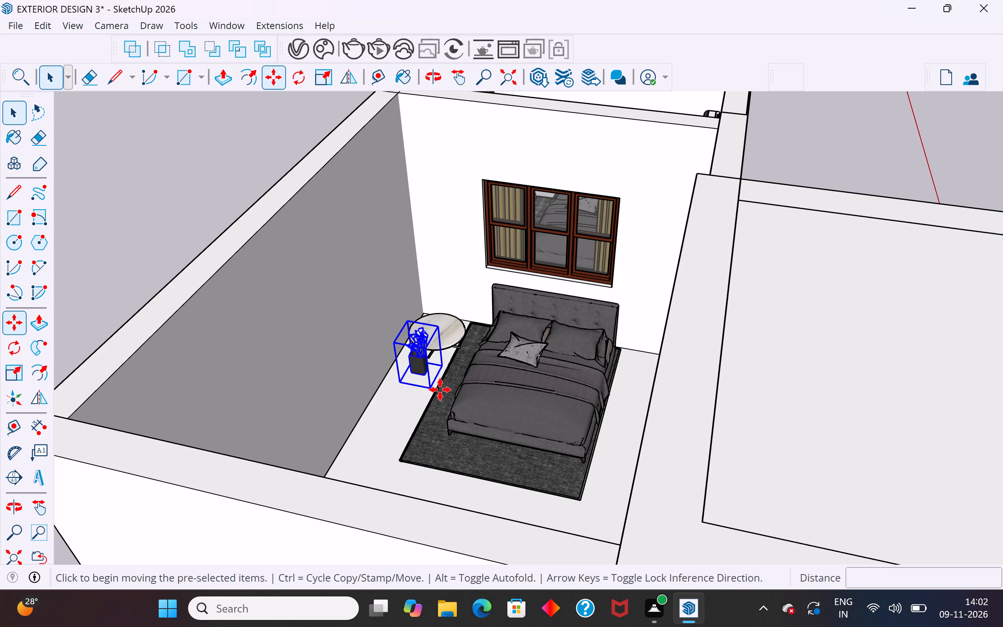
{"action": "left_click", "coordinate": [447, 368]}
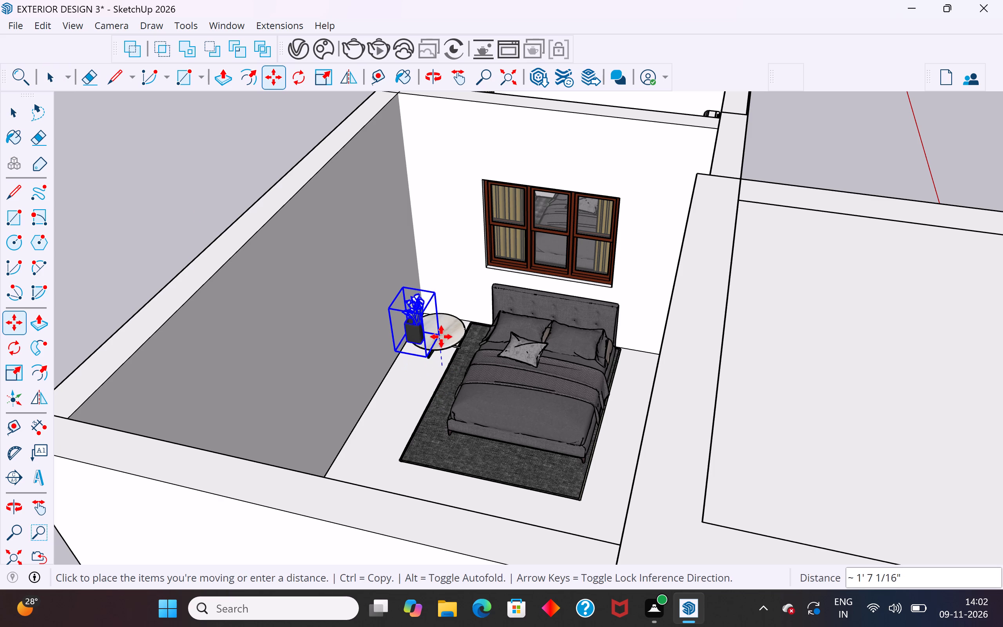
{"action": "scroll", "coordinate": [442, 338], "scroll_direction": "up", "scroll_amount": 14}
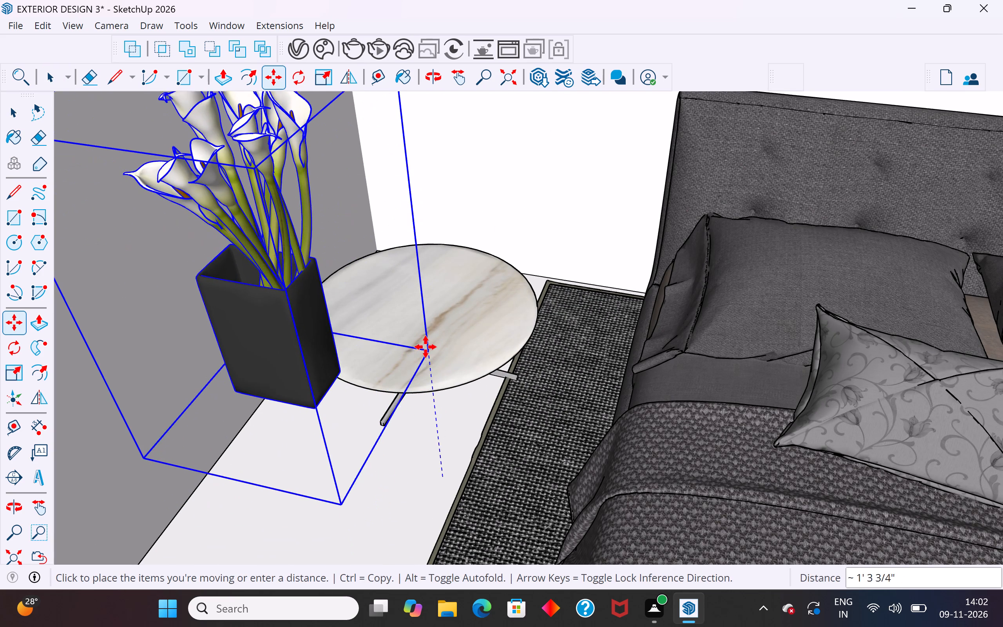
{"action": "left_click", "coordinate": [425, 347]}
{"action": "middle_click_drag", "start_coordinate": [566, 386], "coordinate": [360, 432]}
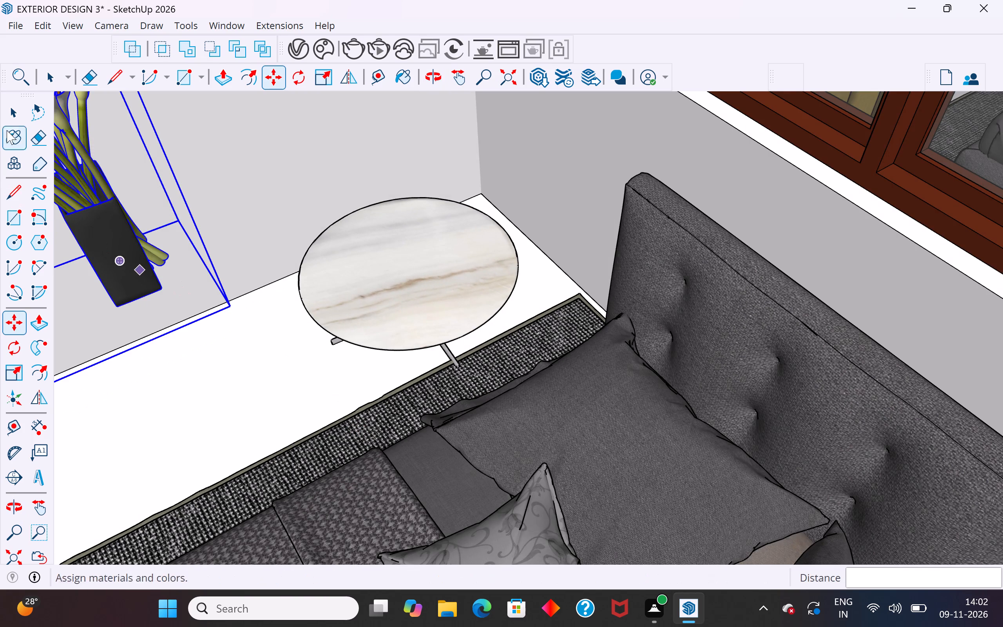
{"action": "left_click", "coordinate": [234, 306]}
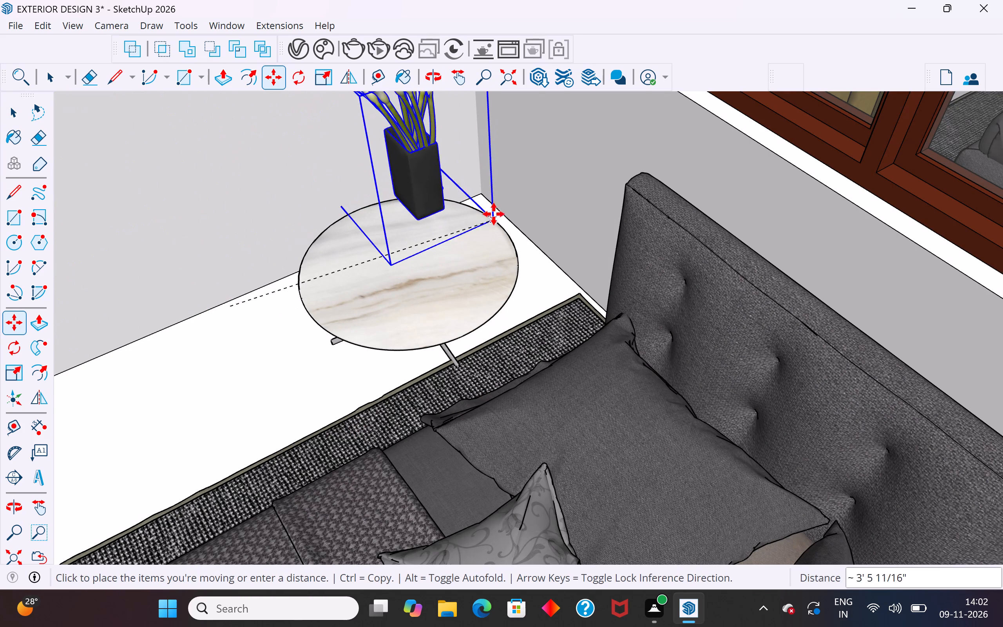
{"action": "left_click", "coordinate": [489, 275]}
Fine-tune the height of the potted flowers so the vase base rests on the round table's top.
{"action": "middle_click_drag", "start_coordinate": [421, 346], "coordinate": [452, 338]}
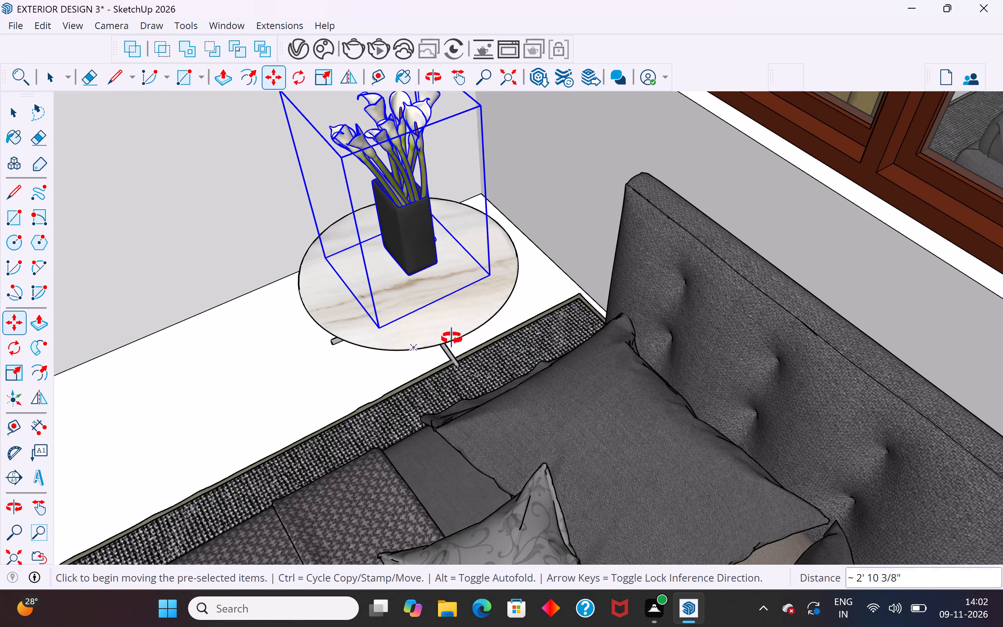
{"action": "middle_click_drag", "start_coordinate": [452, 338], "coordinate": [688, 127]}
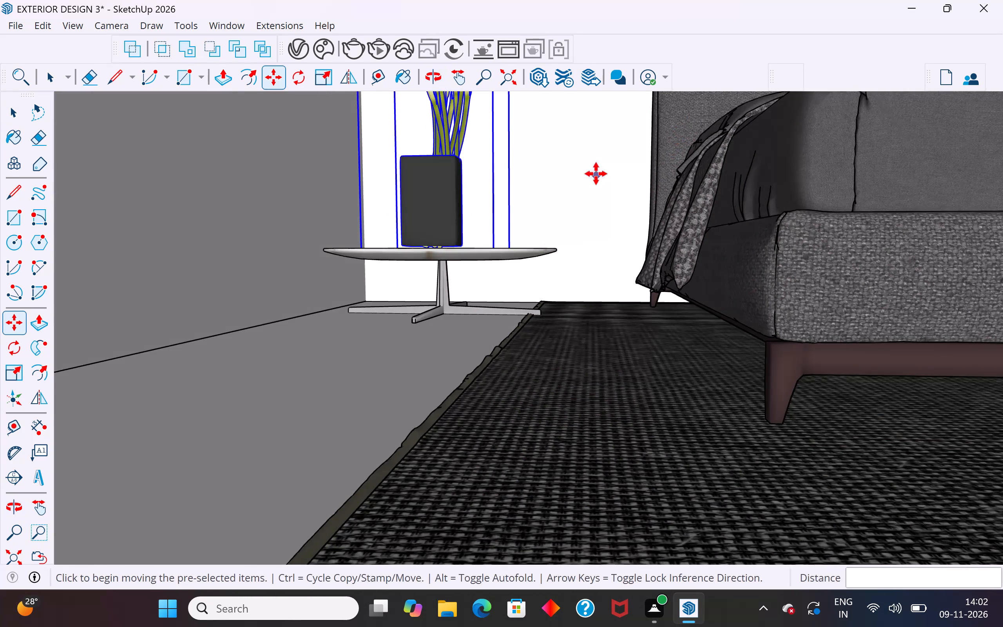
{"action": "scroll", "coordinate": [596, 173], "scroll_direction": "up", "scroll_amount": 5}
{"action": "left_click", "coordinate": [430, 265]}
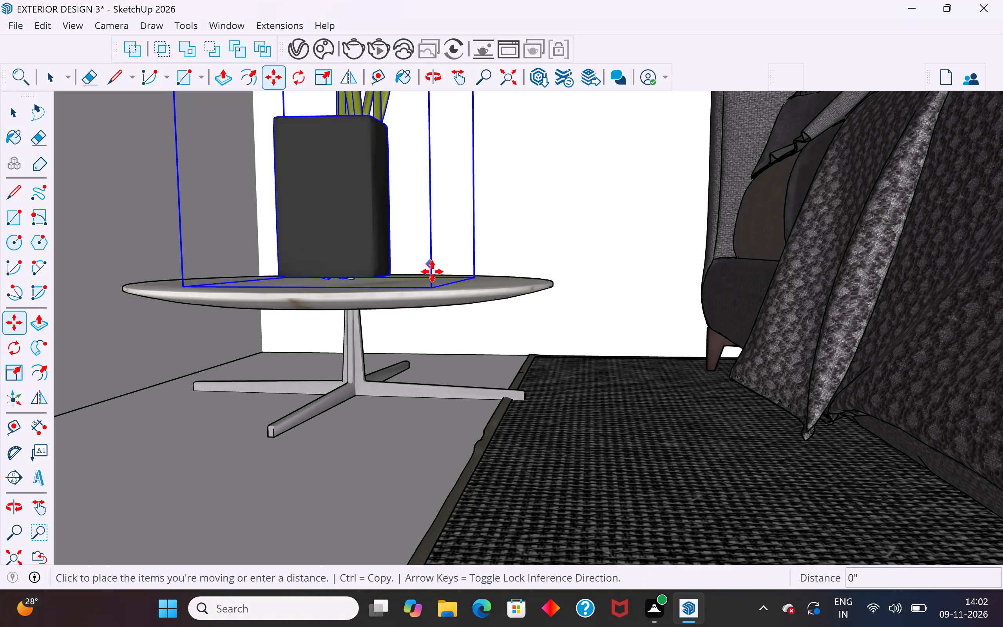
{"action": "left_click", "coordinate": [433, 276]}
{"action": "scroll", "coordinate": [440, 380], "scroll_direction": "down", "scroll_amount": 16}
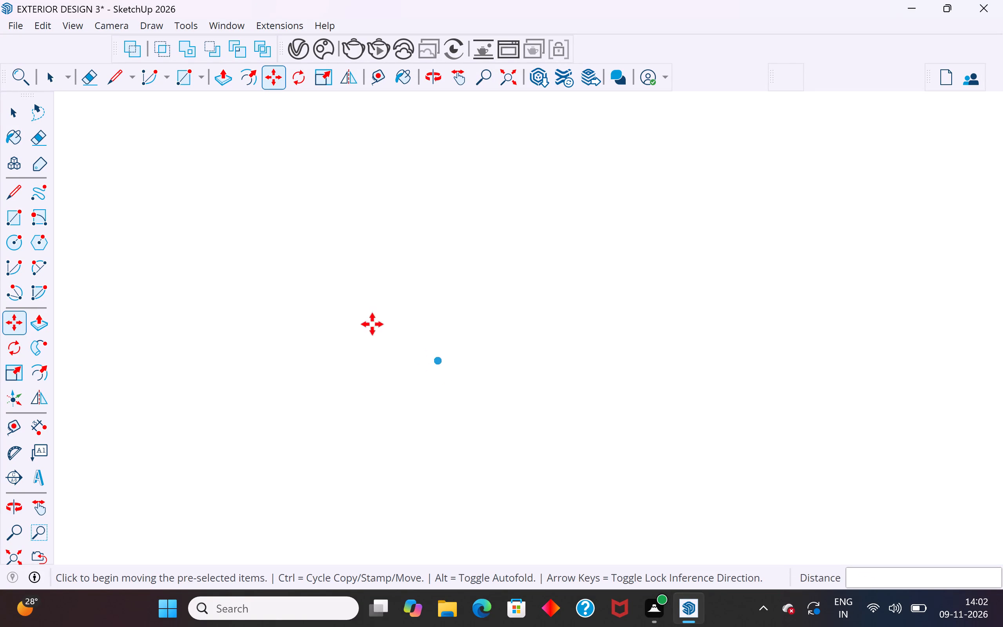
{"action": "left_click", "coordinate": [14, 114]}
{"action": "left_click", "coordinate": [330, 272]}
{"action": "scroll", "coordinate": [431, 353], "scroll_direction": "down", "scroll_amount": 14}
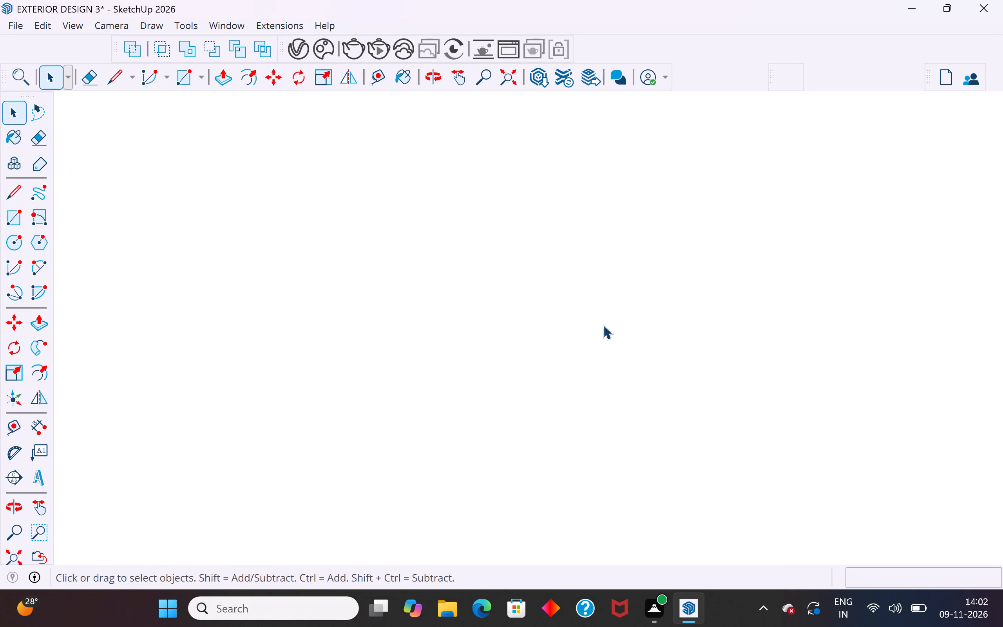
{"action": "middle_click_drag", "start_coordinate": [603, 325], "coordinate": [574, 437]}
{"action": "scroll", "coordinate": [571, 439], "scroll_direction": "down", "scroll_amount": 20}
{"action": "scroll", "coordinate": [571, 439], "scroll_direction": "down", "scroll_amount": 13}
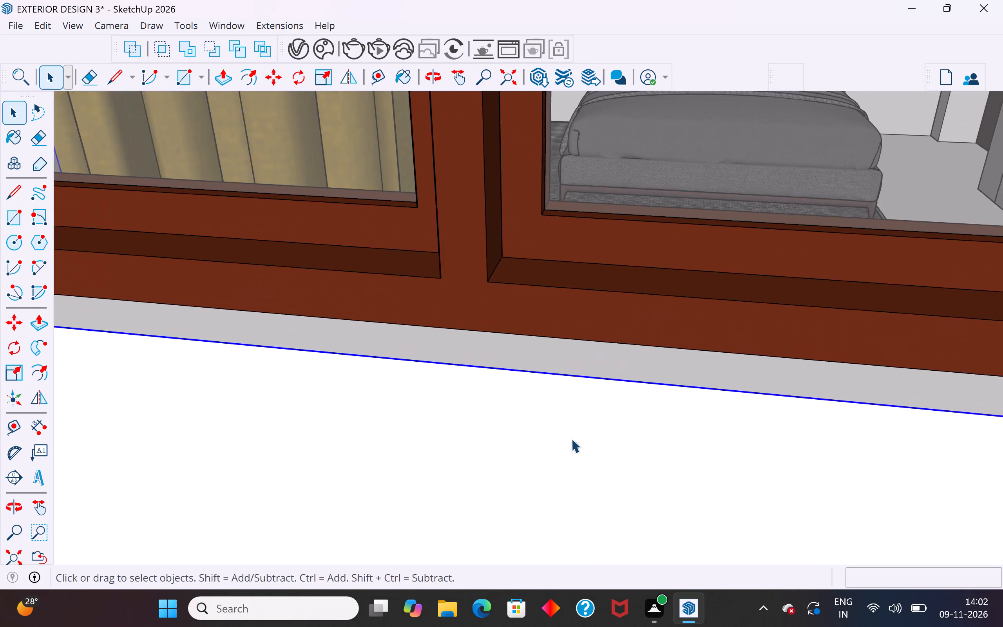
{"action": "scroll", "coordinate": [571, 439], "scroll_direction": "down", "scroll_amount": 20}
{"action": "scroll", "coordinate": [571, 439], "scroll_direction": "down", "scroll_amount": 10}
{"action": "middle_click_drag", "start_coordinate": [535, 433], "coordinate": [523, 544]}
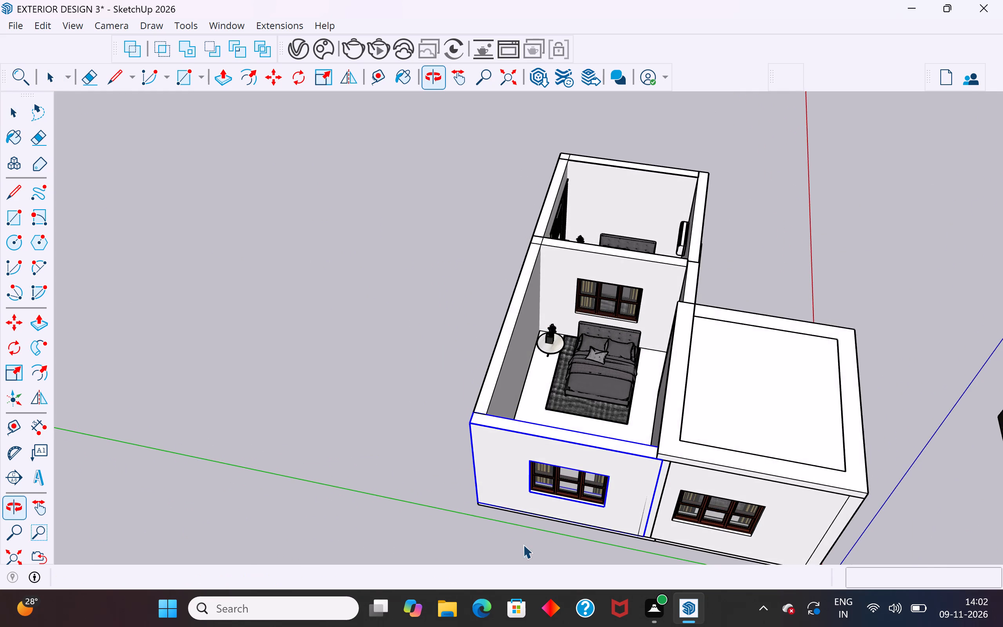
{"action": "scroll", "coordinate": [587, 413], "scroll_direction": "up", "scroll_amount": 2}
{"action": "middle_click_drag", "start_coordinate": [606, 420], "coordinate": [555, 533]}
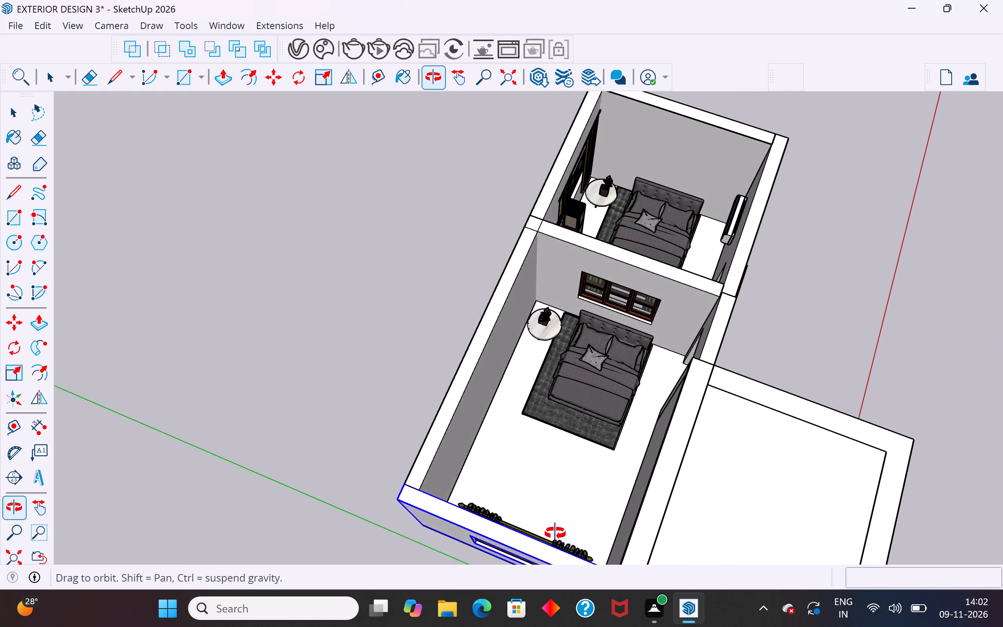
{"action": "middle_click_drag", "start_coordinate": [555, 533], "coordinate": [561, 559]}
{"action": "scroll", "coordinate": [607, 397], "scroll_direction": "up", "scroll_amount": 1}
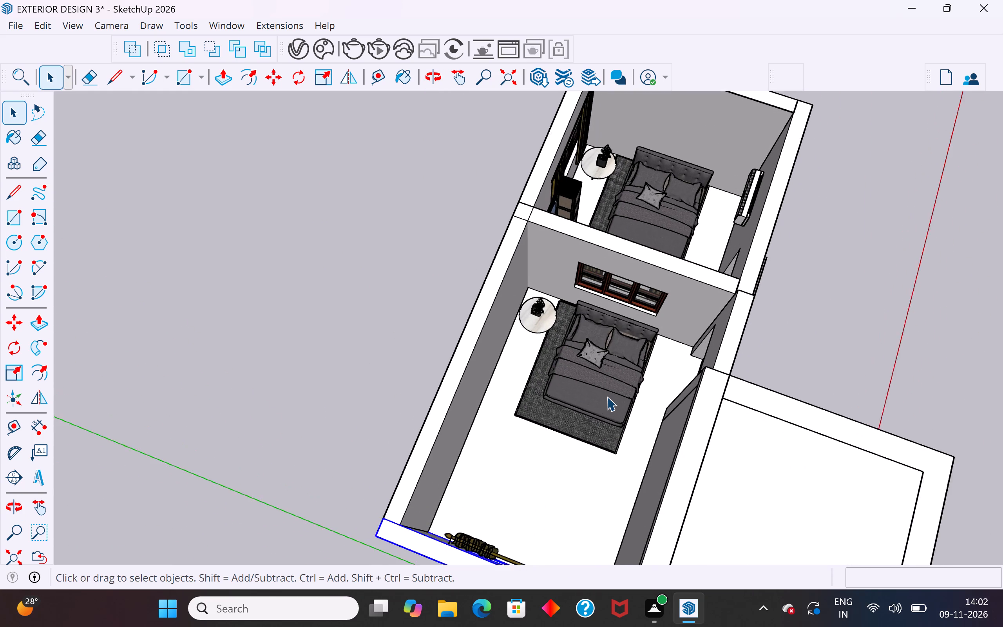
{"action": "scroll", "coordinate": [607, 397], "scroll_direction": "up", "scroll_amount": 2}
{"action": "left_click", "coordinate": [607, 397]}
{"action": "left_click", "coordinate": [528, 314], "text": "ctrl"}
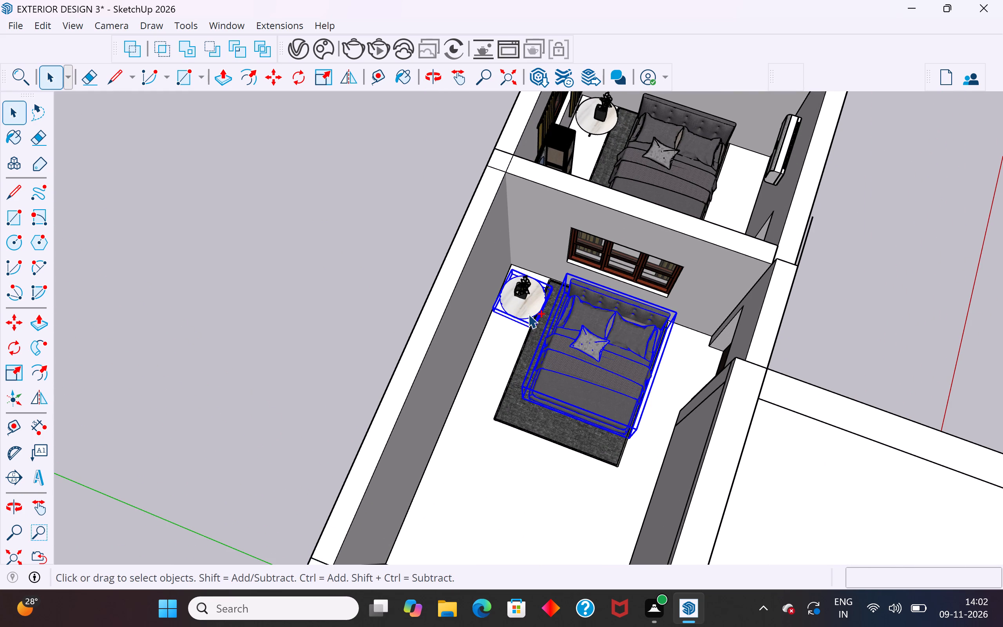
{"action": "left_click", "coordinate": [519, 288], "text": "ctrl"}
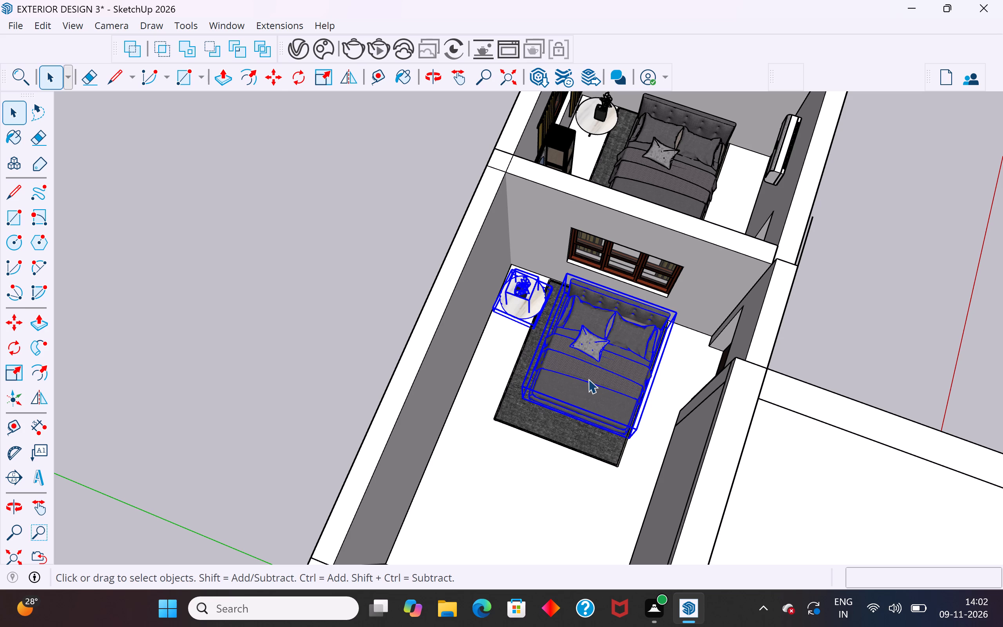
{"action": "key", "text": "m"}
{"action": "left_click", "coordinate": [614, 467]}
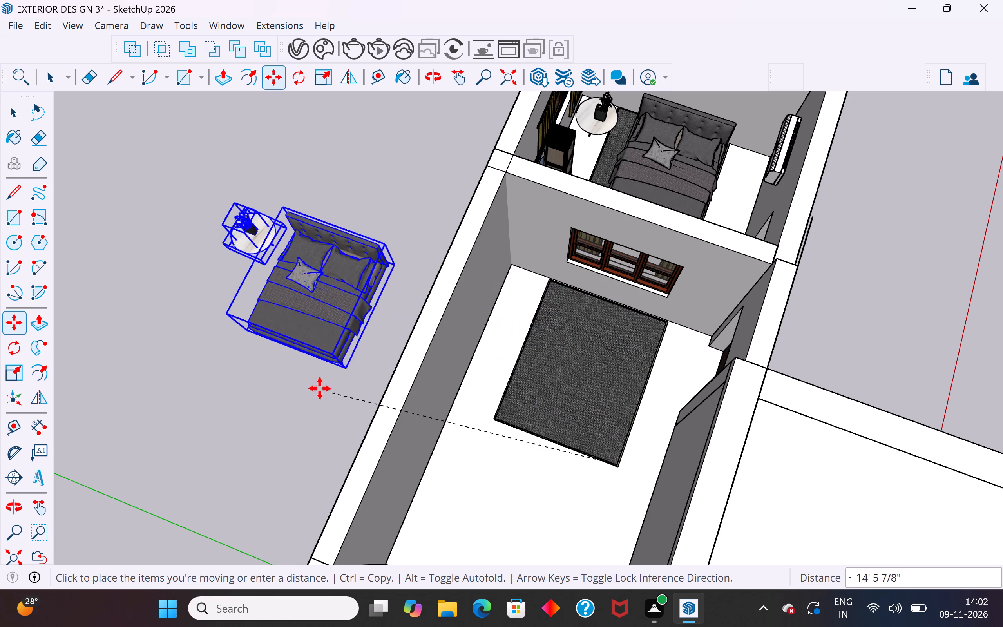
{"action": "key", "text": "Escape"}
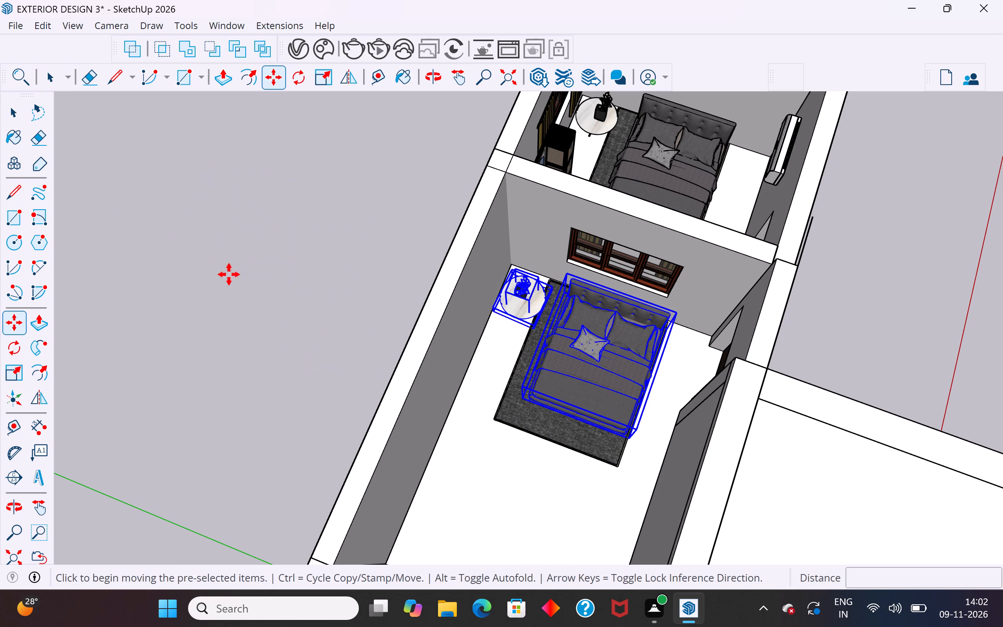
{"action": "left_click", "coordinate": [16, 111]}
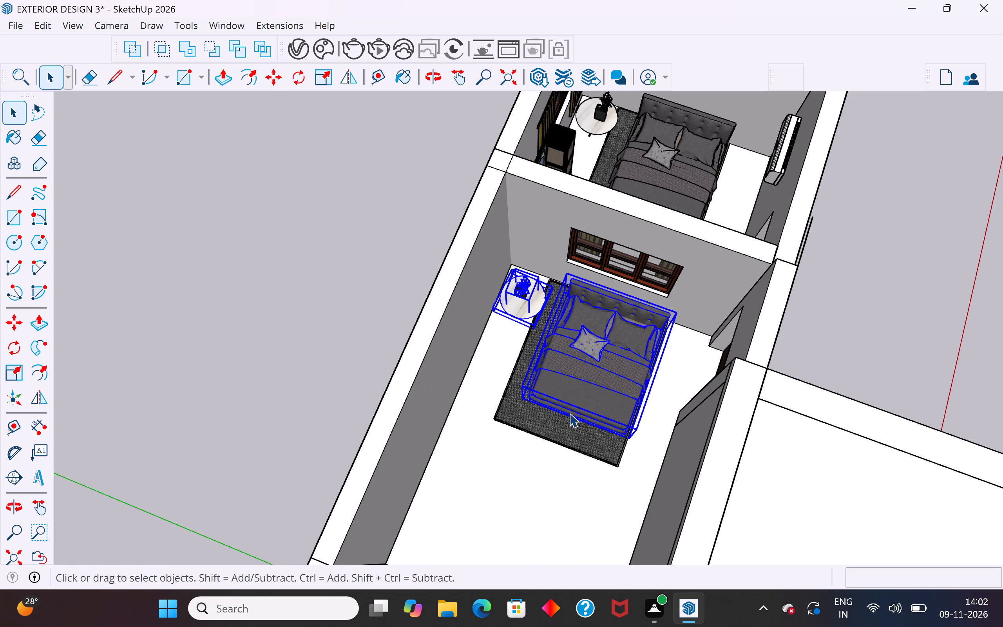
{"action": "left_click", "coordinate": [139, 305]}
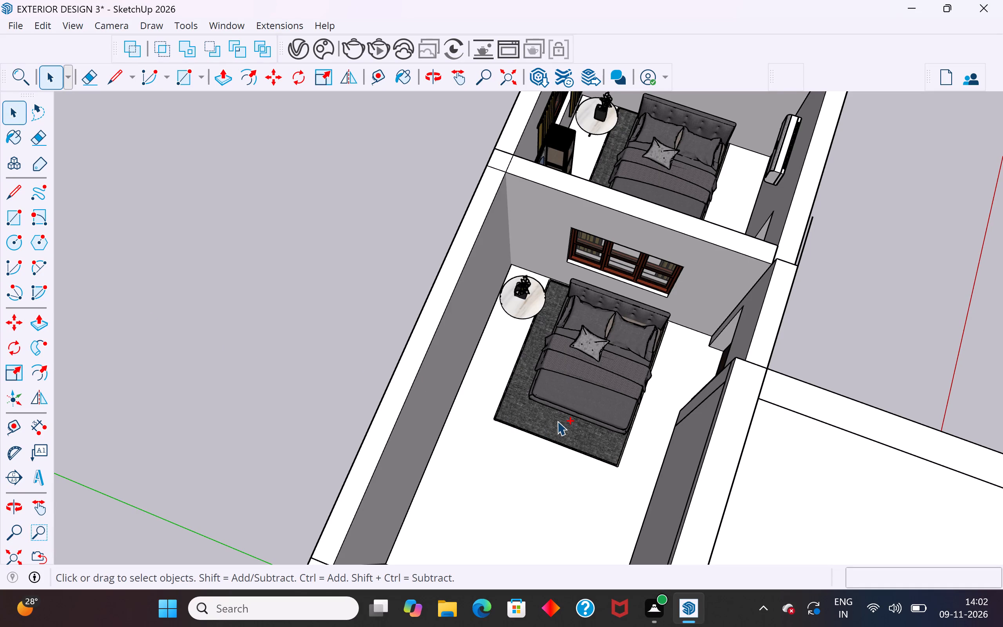
Move the middle room's rug, bed, potted flowers and round table together about 22' out to the open ground beside the house.
{"action": "left_click", "coordinate": [557, 421], "text": "ctrl"}
{"action": "left_click", "coordinate": [592, 376], "text": "ctrl"}
{"action": "left_click", "coordinate": [521, 292], "text": "ctrl"}
{"action": "scroll", "coordinate": [523, 310], "scroll_direction": "up", "scroll_amount": 6}
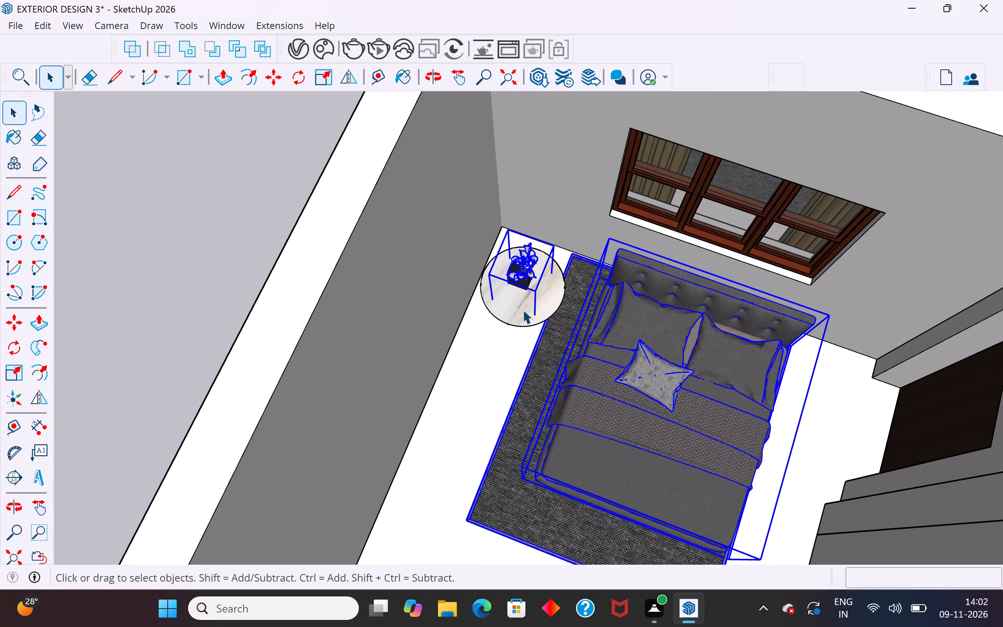
{"action": "left_click", "coordinate": [523, 310], "text": "ctrl"}
{"action": "scroll", "coordinate": [523, 310], "scroll_direction": "down", "scroll_amount": 10}
{"action": "key", "text": "m"}
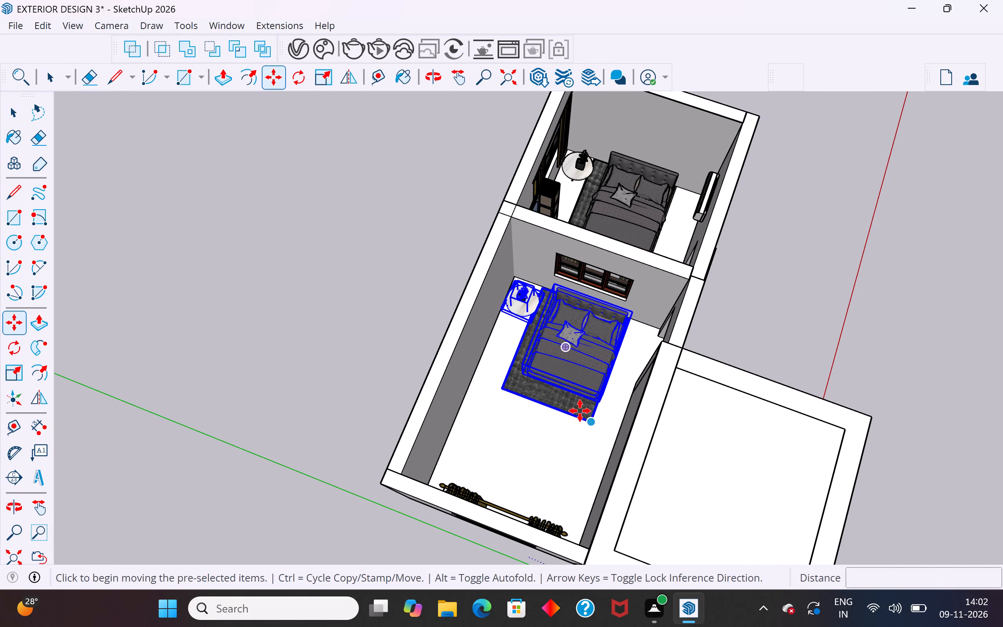
{"action": "left_click", "coordinate": [593, 423]}
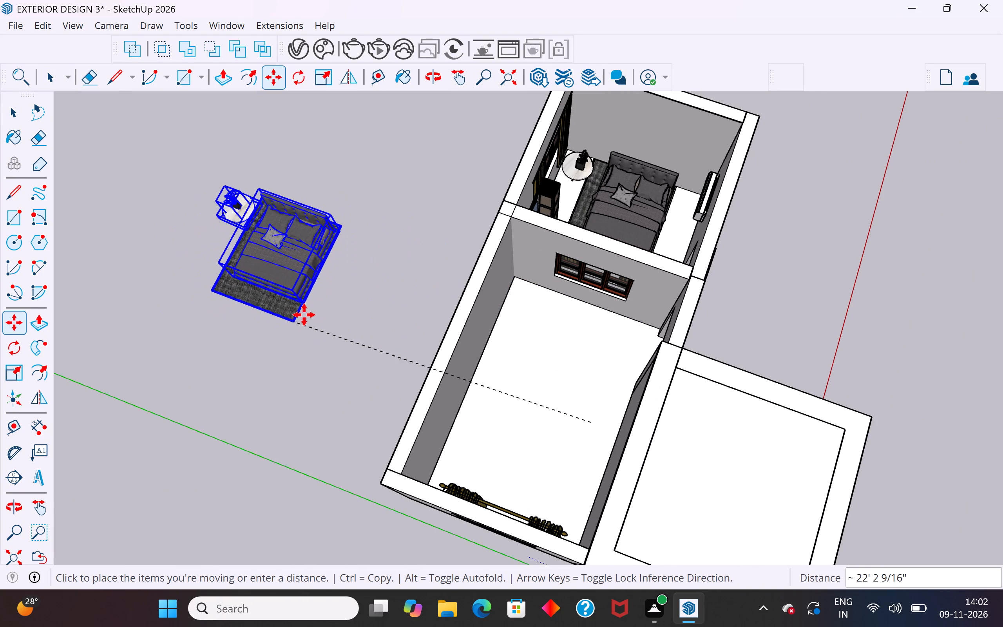
{"action": "left_click", "coordinate": [317, 309]}
Group the bed, rug, round table and potted flowers that stand outside the house.
{"action": "left_click", "coordinate": [18, 111]}
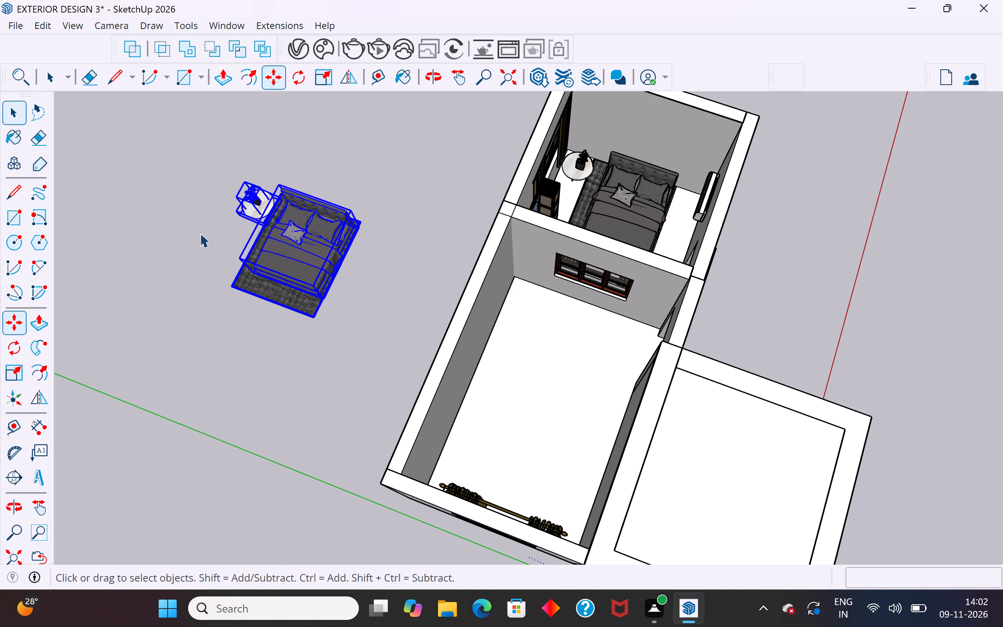
{"action": "right_click", "coordinate": [274, 269]}
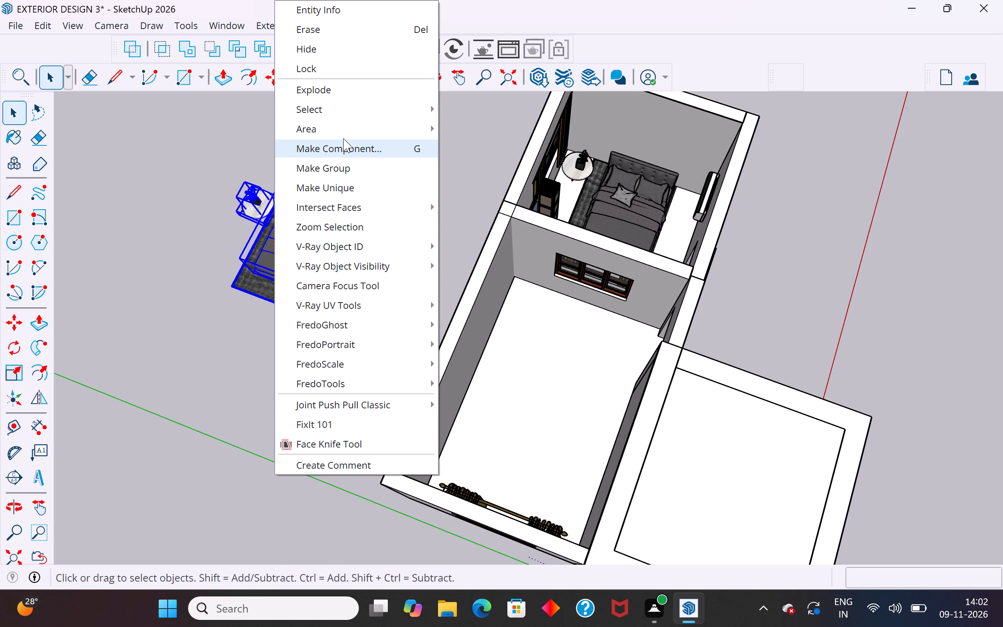
{"action": "left_click", "coordinate": [353, 168]}
Rotate the furniture group 180 degrees about the rug's corner, keeping it flat on the ground.
{"action": "left_click", "coordinate": [18, 349]}
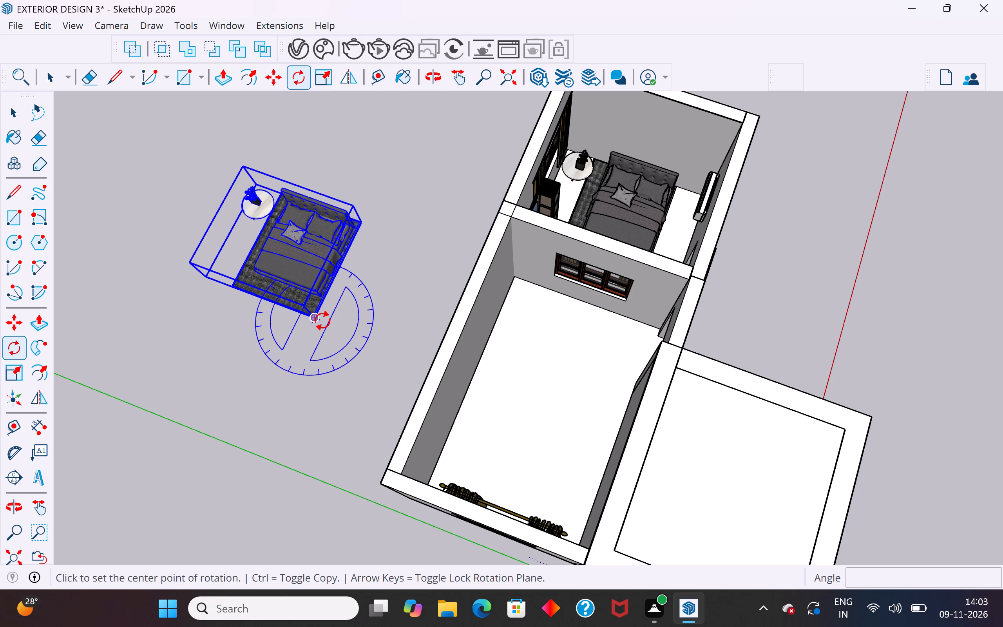
{"action": "left_click", "coordinate": [322, 320]}
{"action": "left_click", "coordinate": [402, 346]}
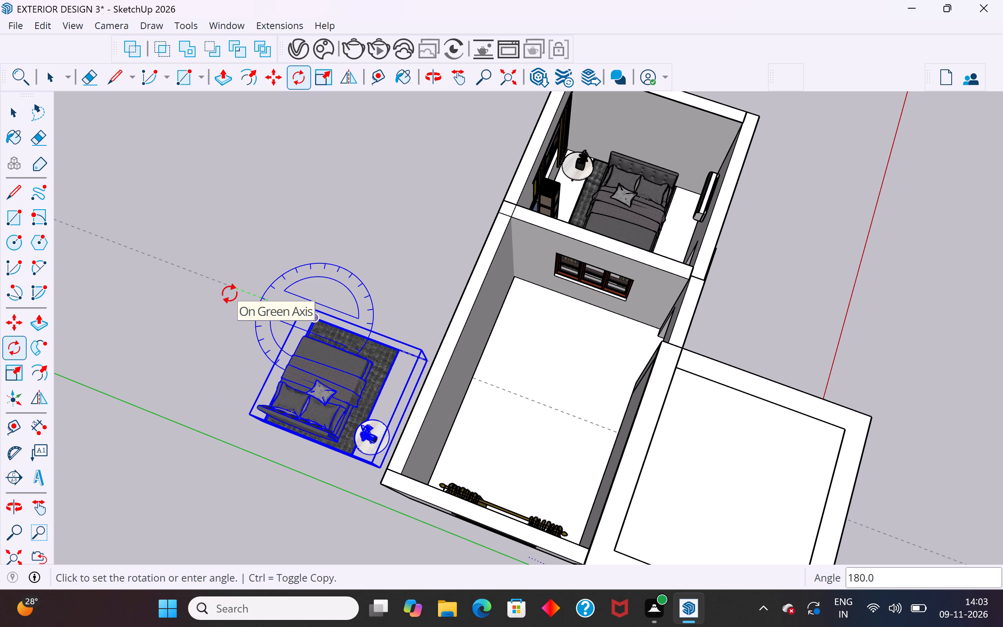
{"action": "left_click", "coordinate": [230, 293]}
{"action": "left_click", "coordinate": [19, 116]}
{"action": "left_click", "coordinate": [189, 216]}
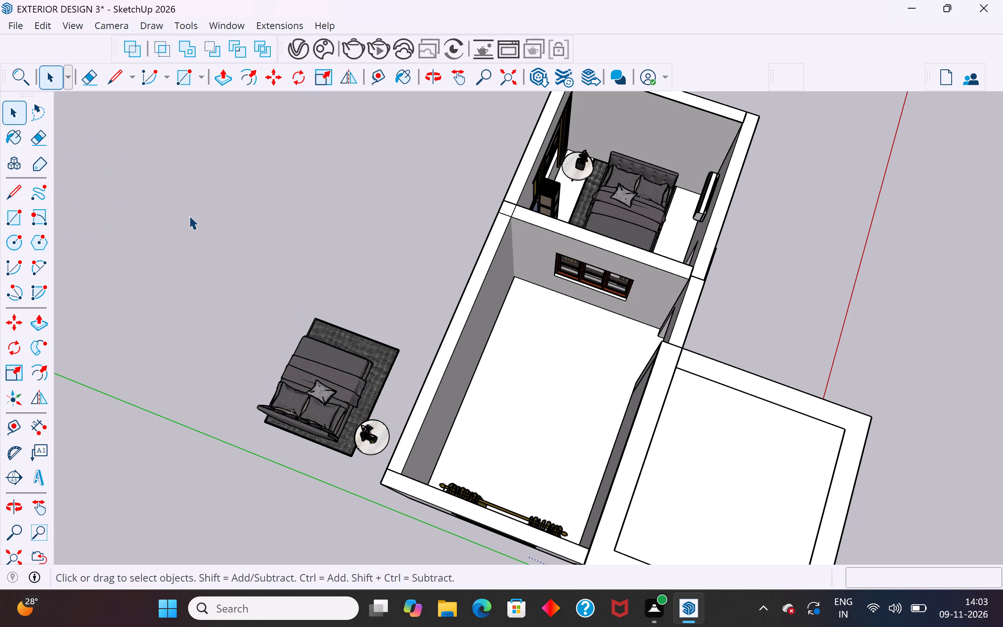
Move the rotated furniture group about 13' 7" back into the middle room, with the headboard toward the curtained exterior window wall.
{"action": "scroll", "coordinate": [253, 299], "scroll_direction": "down", "scroll_amount": 4}
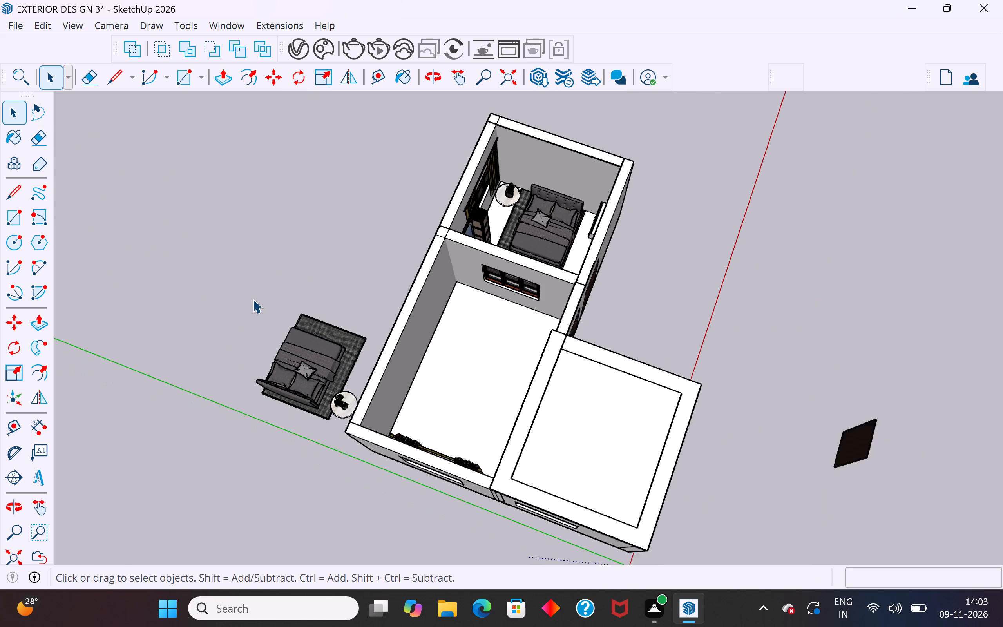
{"action": "scroll", "coordinate": [253, 299], "scroll_direction": "down", "scroll_amount": 1}
{"action": "left_click", "coordinate": [293, 366]}
{"action": "middle_click_drag", "start_coordinate": [313, 408], "coordinate": [418, 266]}
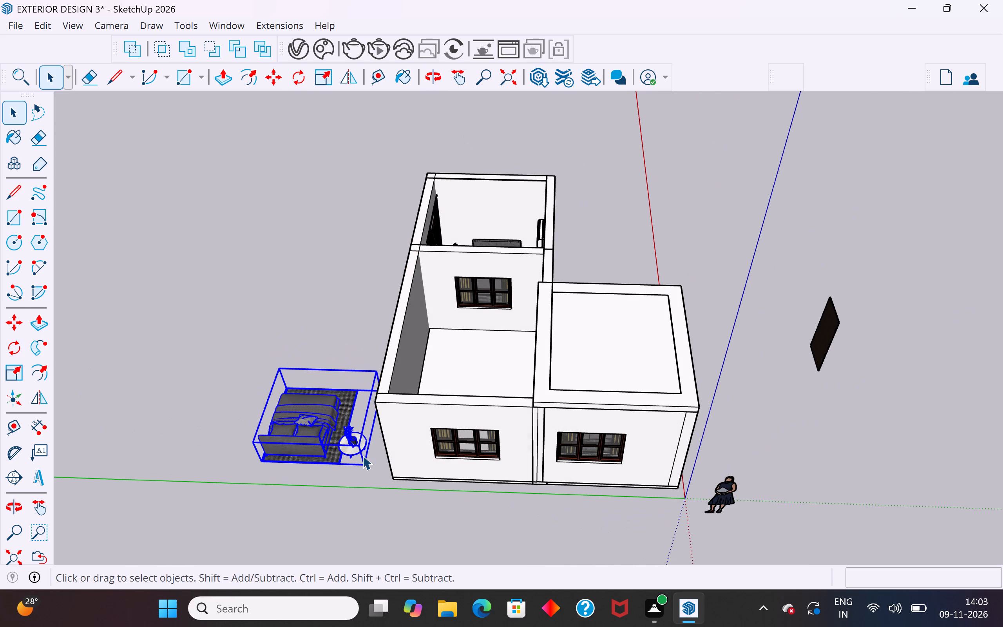
{"action": "key", "text": "m"}
{"action": "left_click", "coordinate": [361, 464]}
{"action": "middle_click_drag", "start_coordinate": [507, 407], "coordinate": [499, 463]}
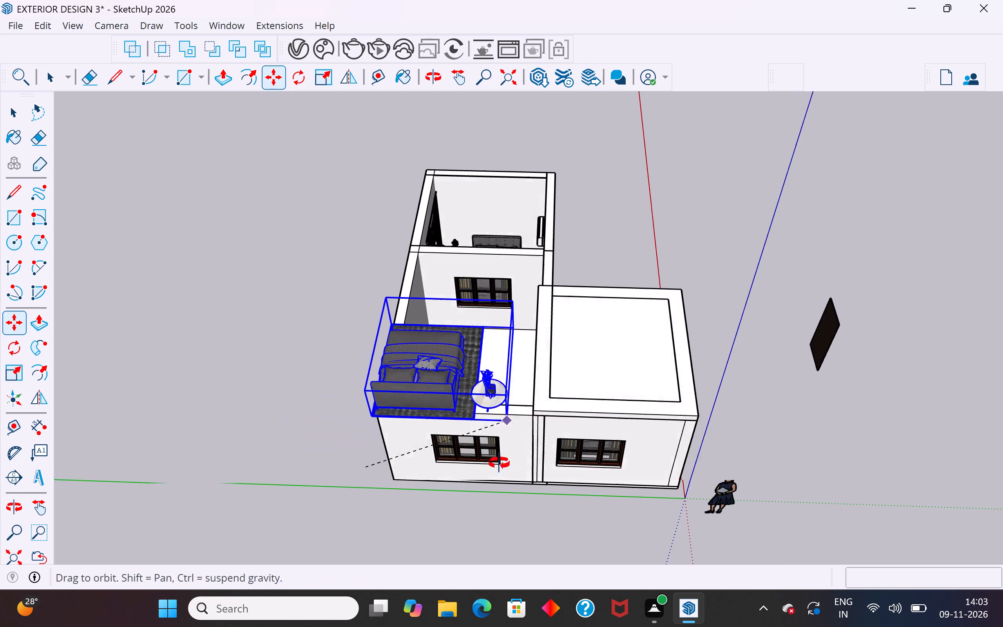
{"action": "middle_click_drag", "start_coordinate": [499, 463], "coordinate": [503, 591]}
{"action": "scroll", "coordinate": [513, 449], "scroll_direction": "up", "scroll_amount": 11}
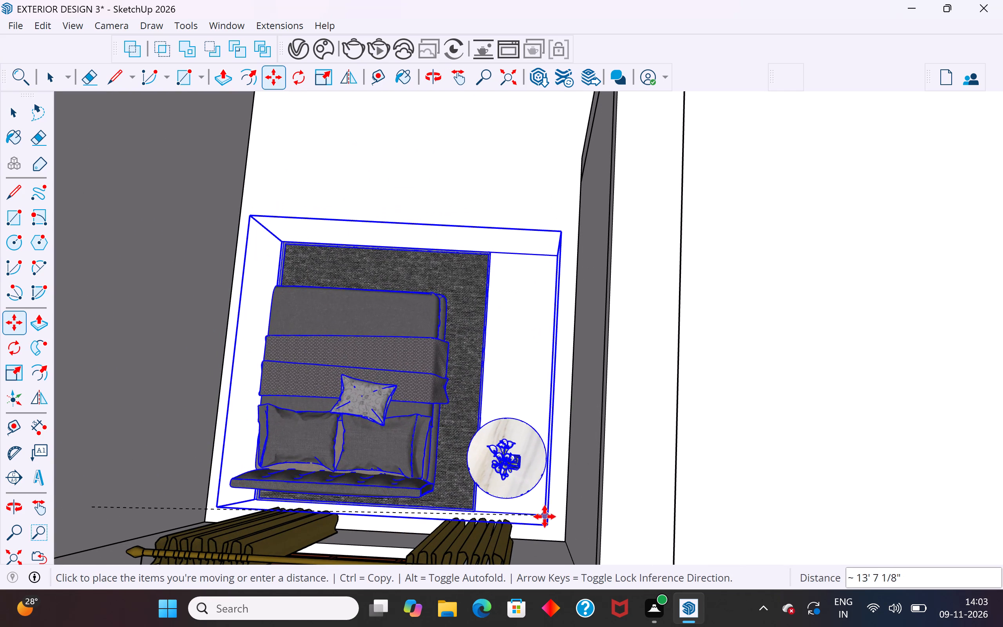
{"action": "left_click", "coordinate": [544, 508]}
{"action": "middle_click_drag", "start_coordinate": [523, 491], "coordinate": [933, 132]}
{"action": "scroll", "coordinate": [527, 471], "scroll_direction": "up", "scroll_amount": 1}
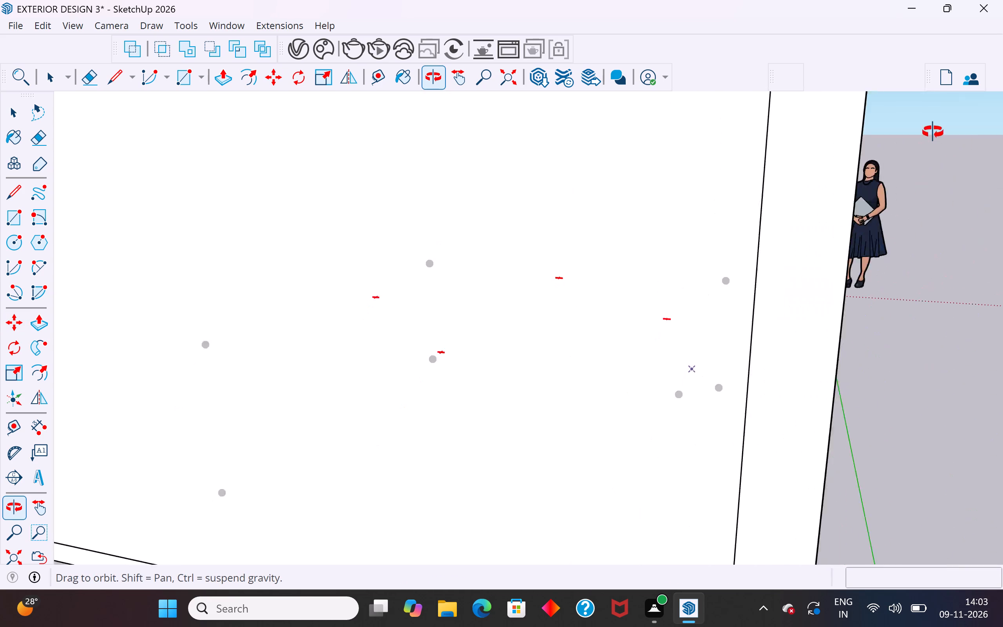
{"action": "middle_click_drag", "start_coordinate": [933, 132], "coordinate": [1002, 246]}
{"action": "left_click", "coordinate": [15, 114]}
{"action": "scroll", "coordinate": [407, 248], "scroll_direction": "down", "scroll_amount": 10}
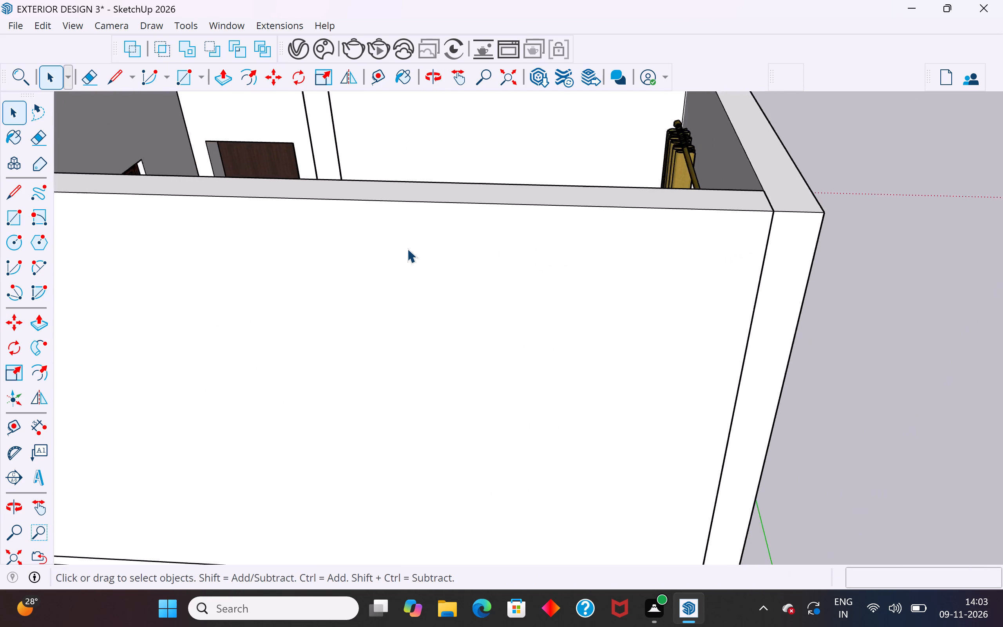
Examine how the rotated bed, rug and round table sit in the middle room from above and at floor level.
{"action": "scroll", "coordinate": [407, 248], "scroll_direction": "down", "scroll_amount": 3}
{"action": "middle_click_drag", "start_coordinate": [449, 357], "coordinate": [723, 457]}
{"action": "left_click", "coordinate": [851, 380]}
{"action": "middle_click_drag", "start_coordinate": [501, 417], "coordinate": [730, 458]}
{"action": "scroll", "coordinate": [531, 361], "scroll_direction": "up", "scroll_amount": 2}
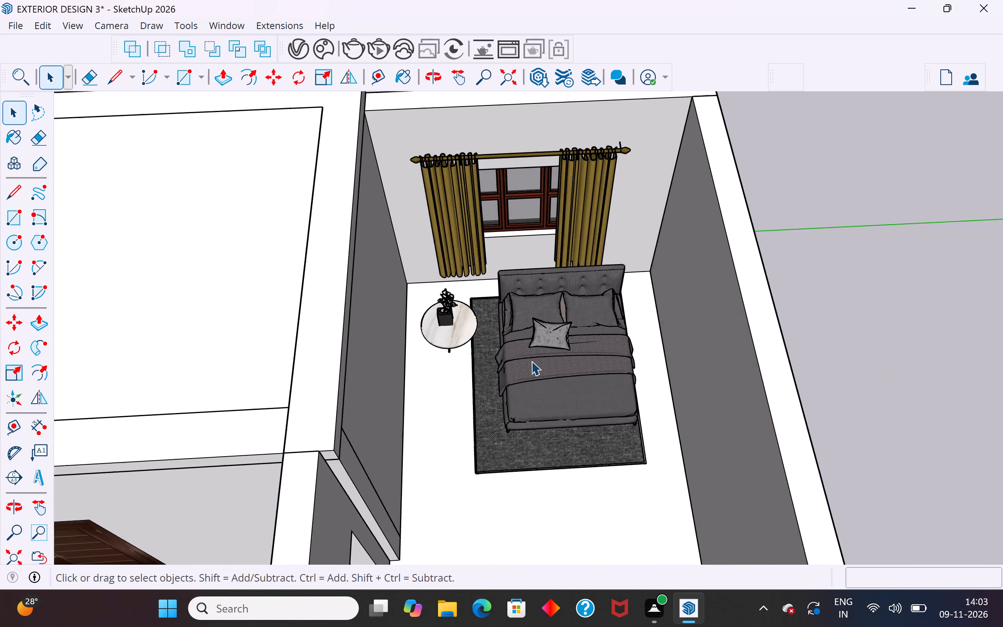
{"action": "scroll", "coordinate": [531, 361], "scroll_direction": "up", "scroll_amount": 7}
{"action": "middle_click_drag", "start_coordinate": [565, 419], "coordinate": [524, 337]}
{"action": "scroll", "coordinate": [524, 443], "scroll_direction": "up", "scroll_amount": 4}
{"action": "middle_click_drag", "start_coordinate": [524, 444], "coordinate": [532, 307]}
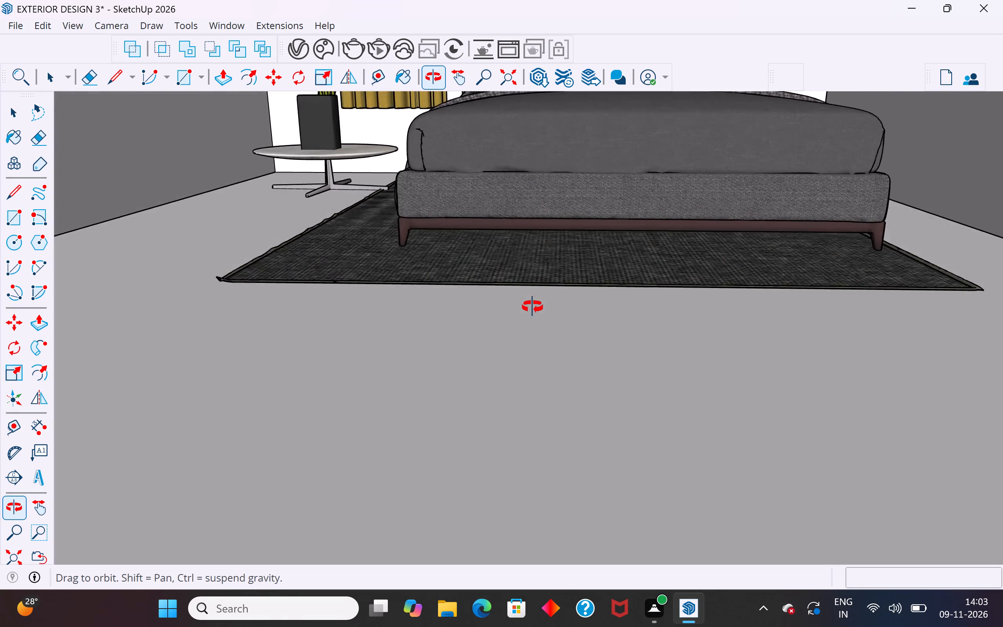
{"action": "middle_click_drag", "start_coordinate": [532, 307], "coordinate": [538, 340]}
{"action": "scroll", "coordinate": [375, 281], "scroll_direction": "down", "scroll_amount": 15}
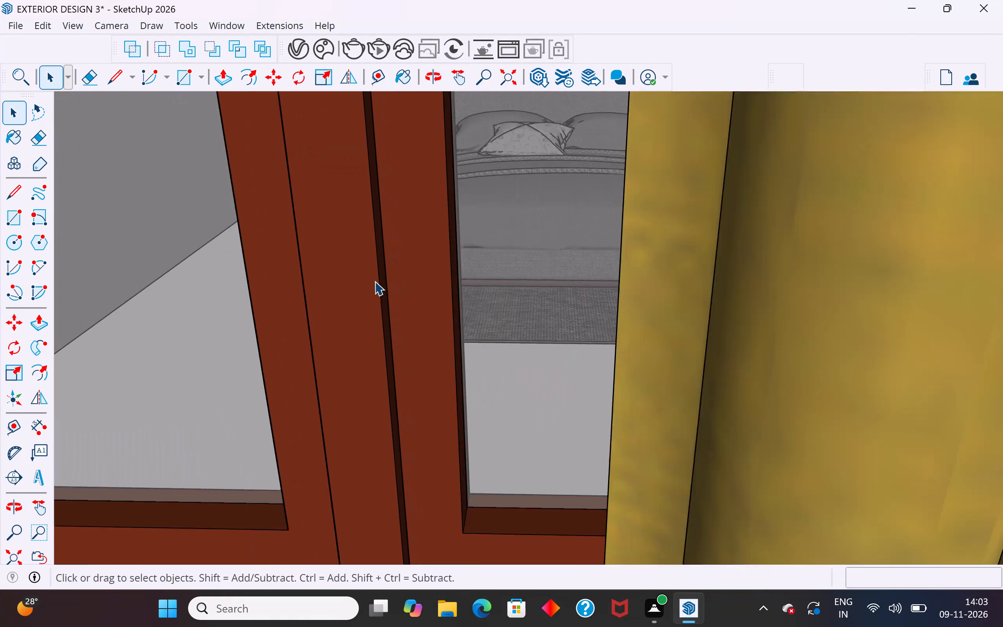
{"action": "scroll", "coordinate": [375, 281], "scroll_direction": "down", "scroll_amount": 2}
{"action": "middle_click_drag", "start_coordinate": [496, 202], "coordinate": [496, 292]}
{"action": "scroll", "coordinate": [474, 357], "scroll_direction": "down", "scroll_amount": 20}
{"action": "scroll", "coordinate": [474, 357], "scroll_direction": "down", "scroll_amount": 10}
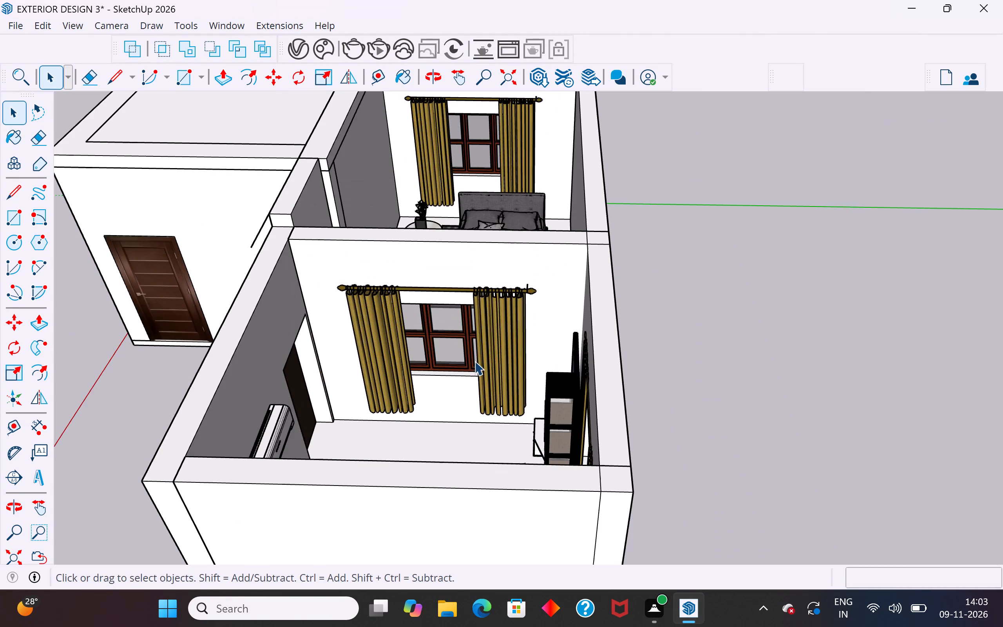
{"action": "middle_click_drag", "start_coordinate": [490, 298], "coordinate": [534, 364]}
Move the middle room's furniture group by its rug-side corner back against the curtained exterior window wall.
{"action": "left_click", "coordinate": [481, 193]}
{"action": "middle_click_drag", "start_coordinate": [514, 313], "coordinate": [489, 346]}
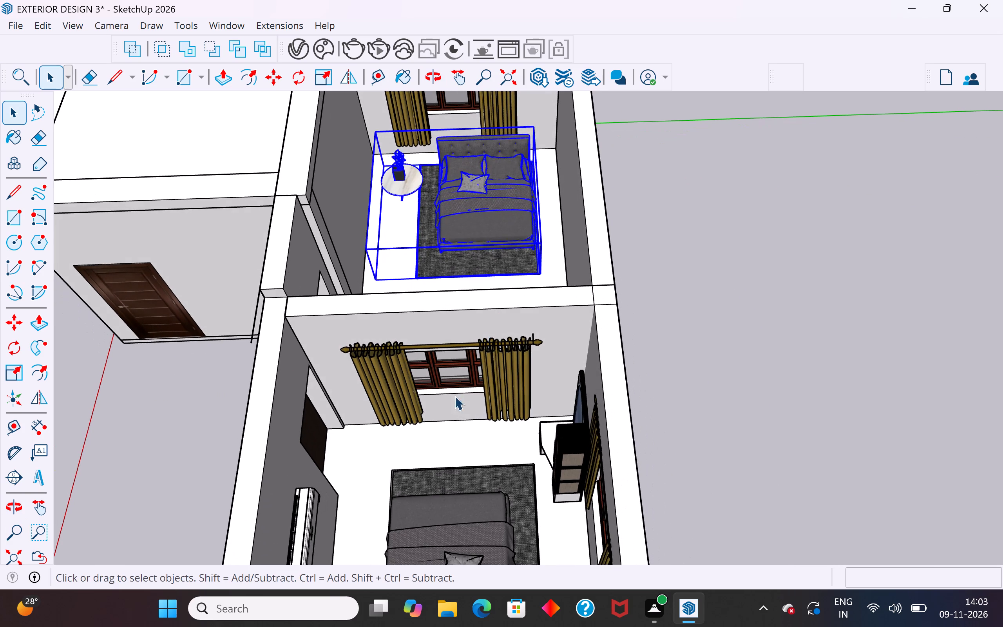
{"action": "middle_click_drag", "start_coordinate": [449, 417], "coordinate": [415, 467]}
{"action": "scroll", "coordinate": [436, 501], "scroll_direction": "down", "scroll_amount": 6}
{"action": "scroll", "coordinate": [506, 224], "scroll_direction": "up", "scroll_amount": 10}
{"action": "middle_click_drag", "start_coordinate": [516, 324], "coordinate": [514, 361]}
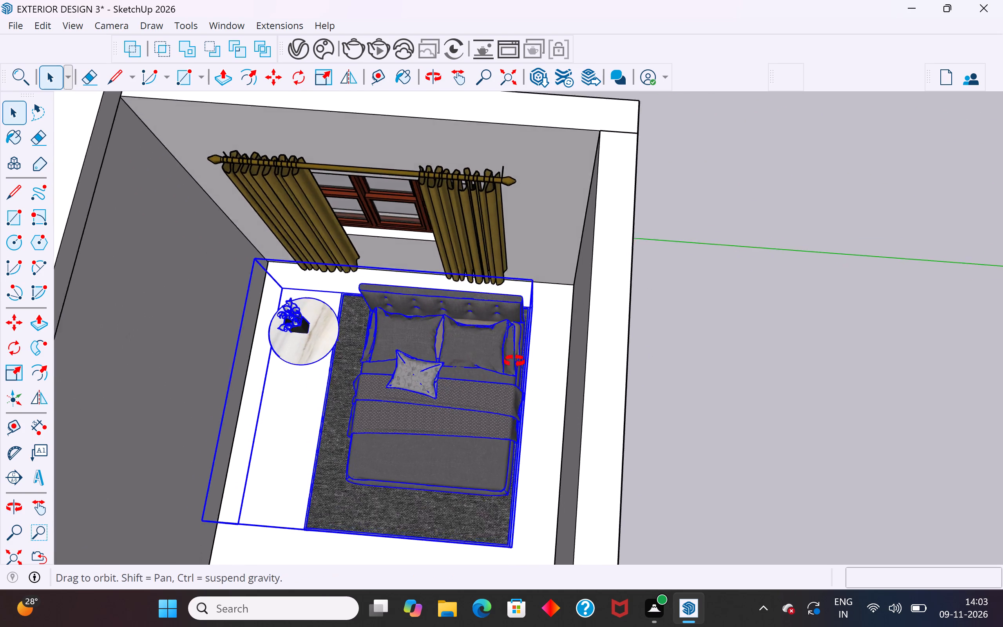
{"action": "middle_click_drag", "start_coordinate": [514, 361], "coordinate": [521, 399]}
{"action": "scroll", "coordinate": [522, 294], "scroll_direction": "up", "scroll_amount": 7}
{"action": "middle_click_drag", "start_coordinate": [538, 328], "coordinate": [538, 339]}
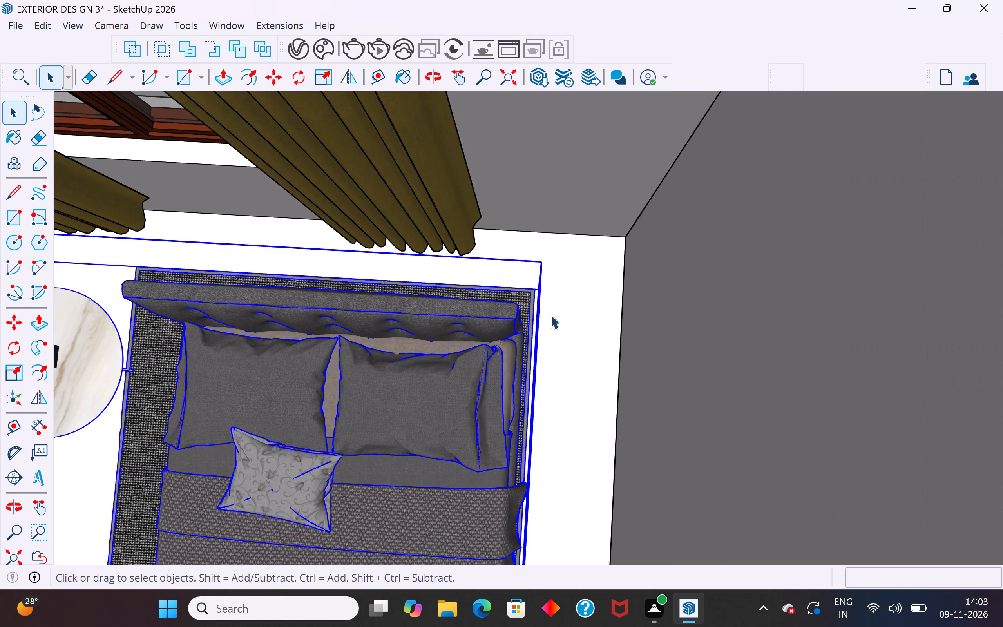
{"action": "key", "text": "m"}
{"action": "scroll", "coordinate": [547, 296], "scroll_direction": "up", "scroll_amount": 10}
{"action": "left_click", "coordinate": [523, 281]}
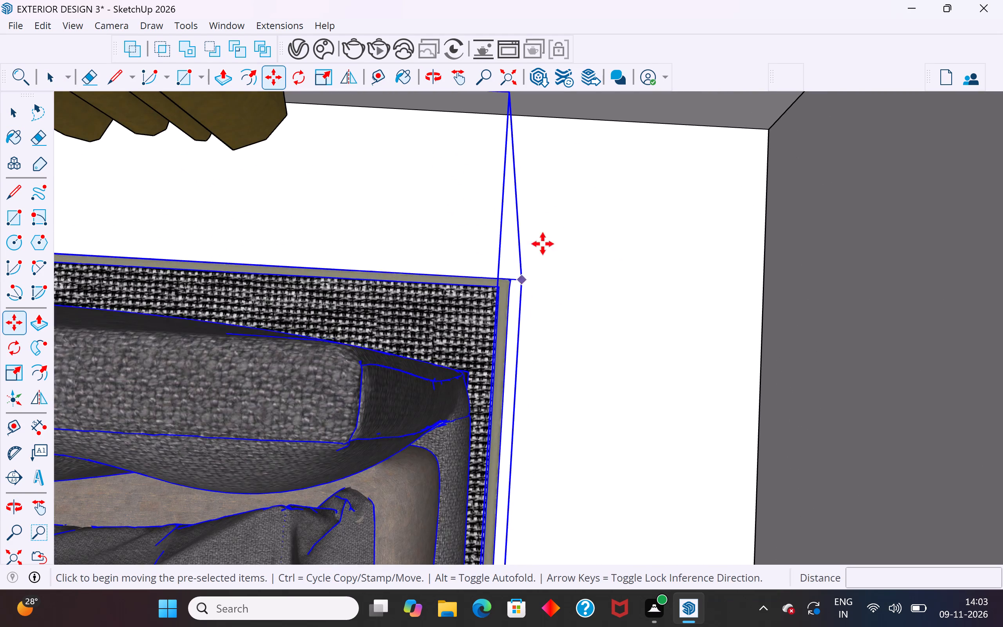
{"action": "left_click", "coordinate": [614, 122]}
Inspect the middle room's furniture layout against the rest of the house from several angles, with nothing selected.
{"action": "scroll", "coordinate": [574, 303], "scroll_direction": "down", "scroll_amount": 9}
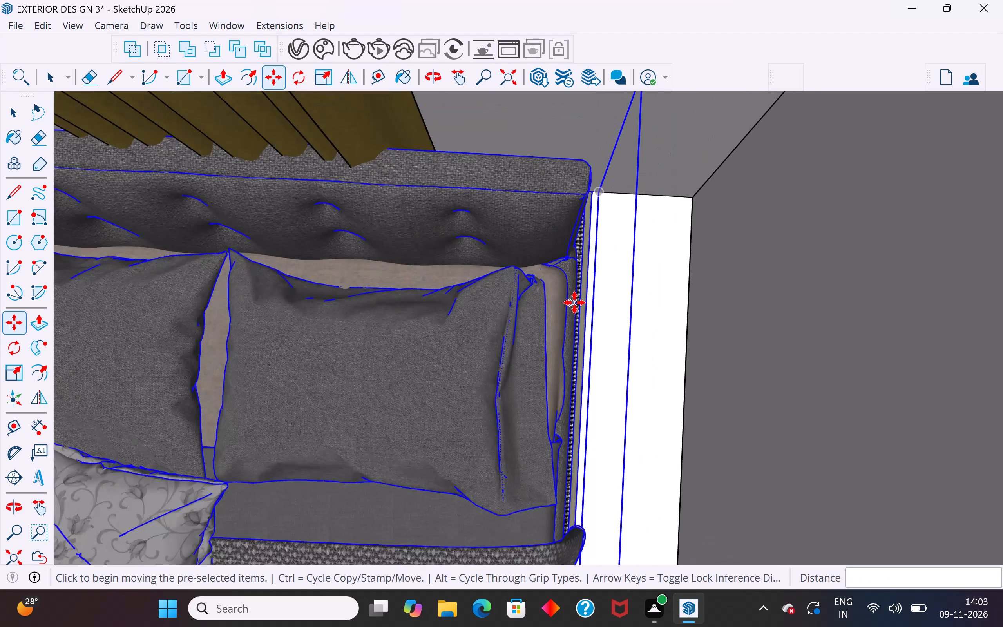
{"action": "scroll", "coordinate": [574, 303], "scroll_direction": "down", "scroll_amount": 10}
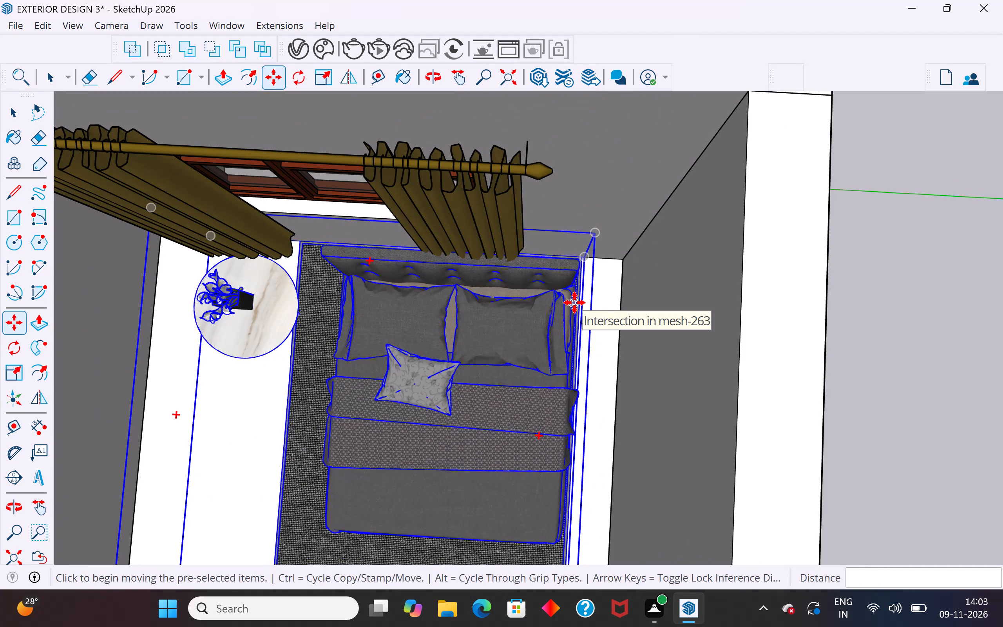
{"action": "scroll", "coordinate": [574, 303], "scroll_direction": "down", "scroll_amount": 3}
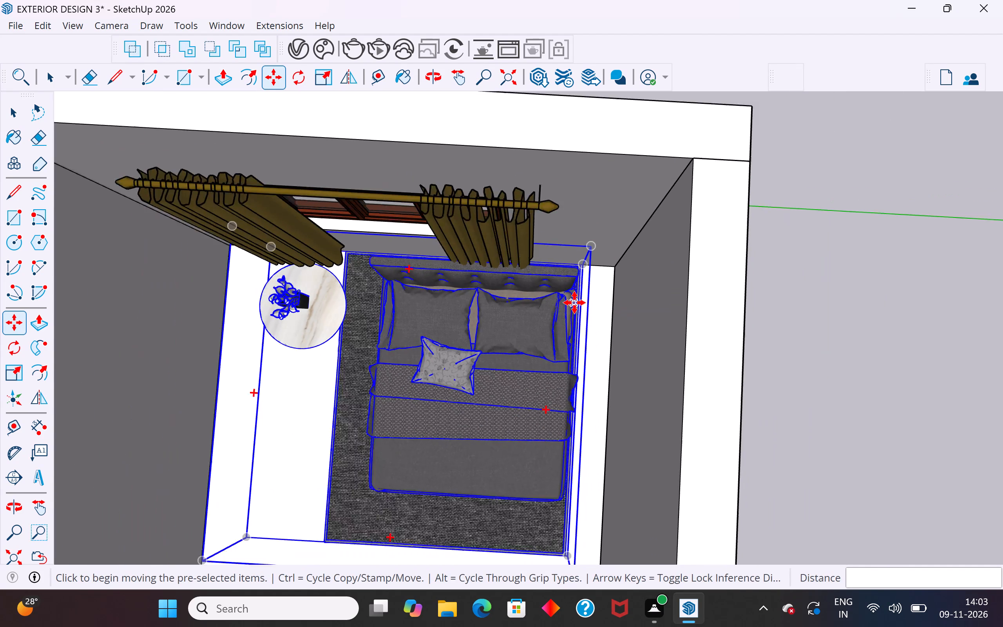
{"action": "scroll", "coordinate": [574, 303], "scroll_direction": "down", "scroll_amount": 4}
{"action": "middle_click_drag", "start_coordinate": [536, 326], "coordinate": [590, 178]}
{"action": "middle_click_drag", "start_coordinate": [535, 391], "coordinate": [529, 326]}
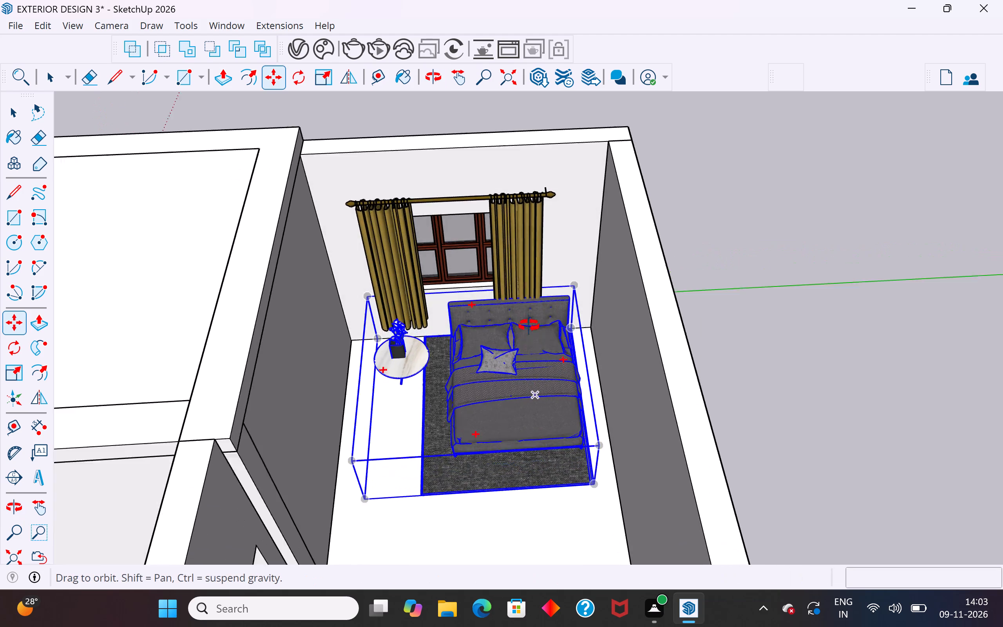
{"action": "middle_click_drag", "start_coordinate": [529, 326], "coordinate": [753, 367]}
{"action": "scroll", "coordinate": [753, 367], "scroll_direction": "up", "scroll_amount": 1}
{"action": "scroll", "coordinate": [487, 288], "scroll_direction": "down", "scroll_amount": 9}
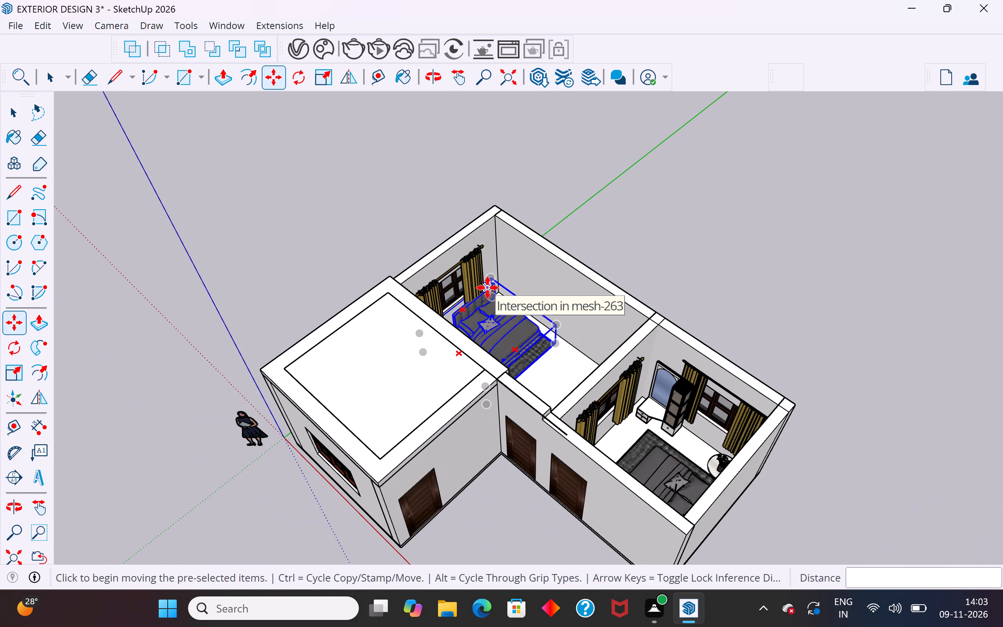
{"action": "left_click", "coordinate": [19, 113]}
{"action": "left_click", "coordinate": [90, 215]}
{"action": "scroll", "coordinate": [478, 321], "scroll_direction": "up", "scroll_amount": 2}
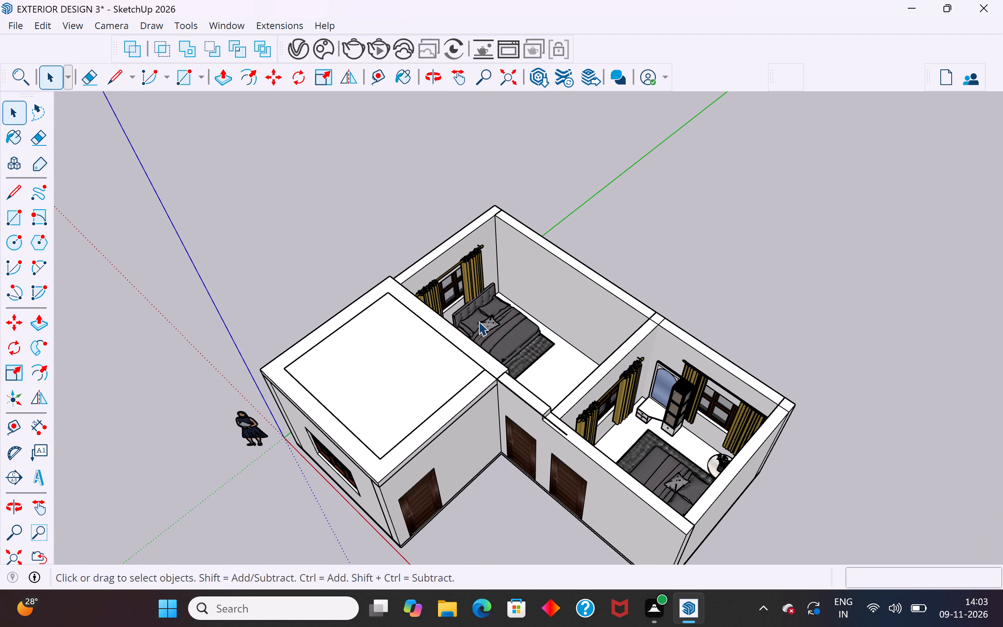
{"action": "scroll", "coordinate": [478, 321], "scroll_direction": "up", "scroll_amount": 3}
{"action": "middle_click_drag", "start_coordinate": [603, 368], "coordinate": [333, 322]}
{"action": "scroll", "coordinate": [444, 356], "scroll_direction": "up", "scroll_amount": 2}
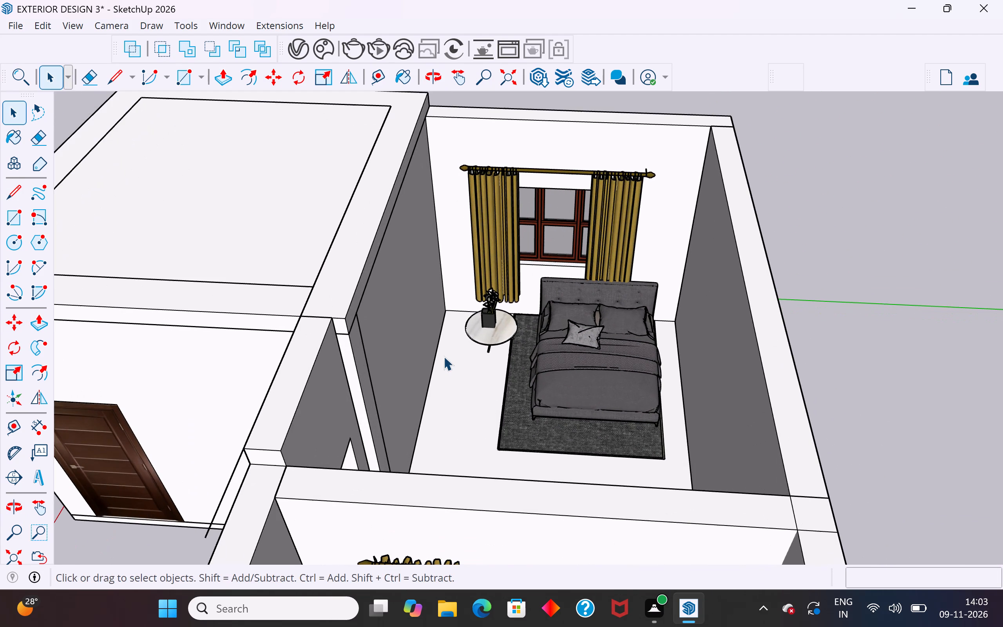
{"action": "middle_click_drag", "start_coordinate": [577, 370], "coordinate": [686, 440]}
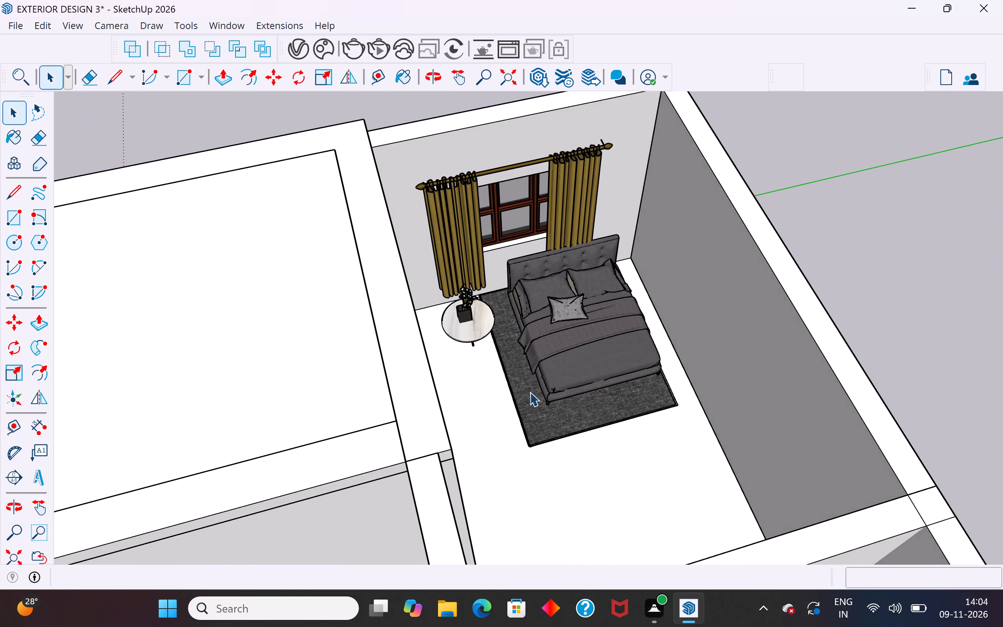
{"action": "scroll", "coordinate": [527, 392], "scroll_direction": "down", "scroll_amount": 3}
{"action": "middle_click_drag", "start_coordinate": [560, 406], "coordinate": [495, 395]}
{"action": "scroll", "coordinate": [495, 395], "scroll_direction": "up", "scroll_amount": 1}
{"action": "scroll", "coordinate": [539, 353], "scroll_direction": "down", "scroll_amount": 2}
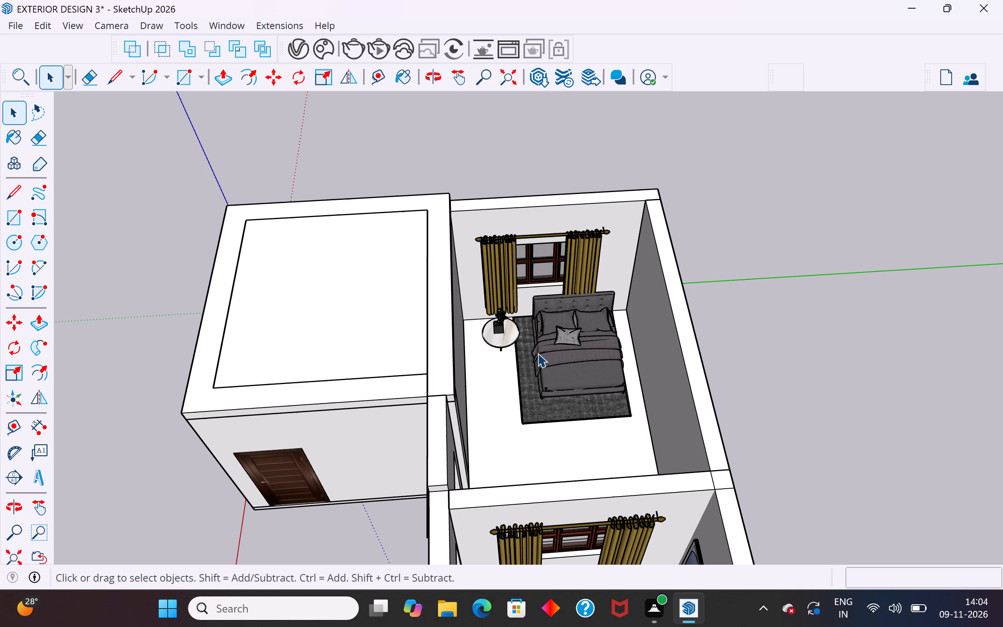
{"action": "scroll", "coordinate": [565, 378], "scroll_direction": "down", "scroll_amount": 9}
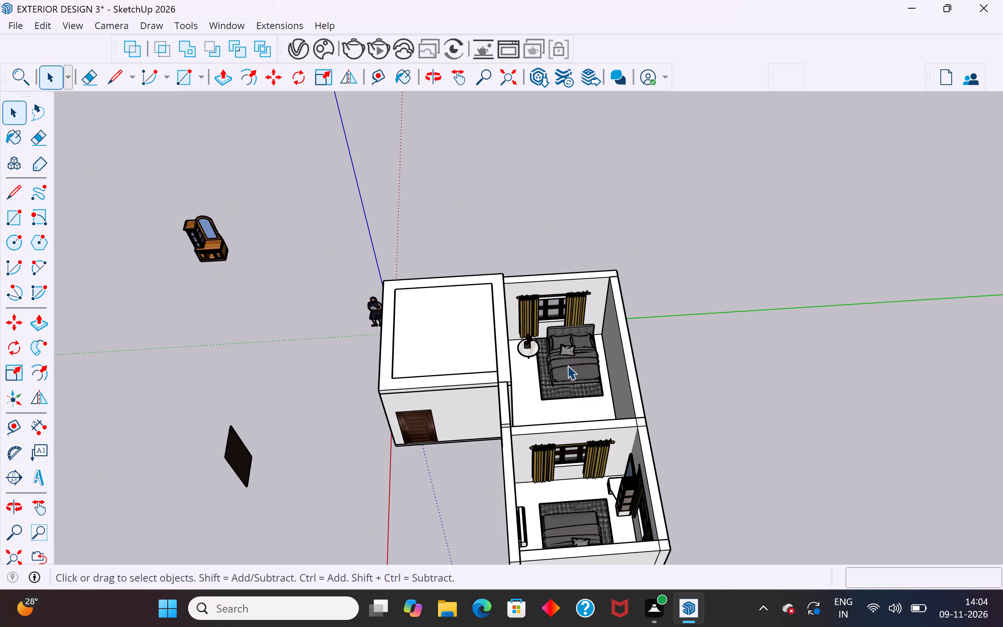
Copy the mirrored dressing unit from the furnished end bedroom about 10' 4" into the middle room, near the long exterior wall.
{"action": "scroll", "coordinate": [567, 365], "scroll_direction": "down", "scroll_amount": 4}
{"action": "middle_click_drag", "start_coordinate": [567, 365], "coordinate": [595, 388]}
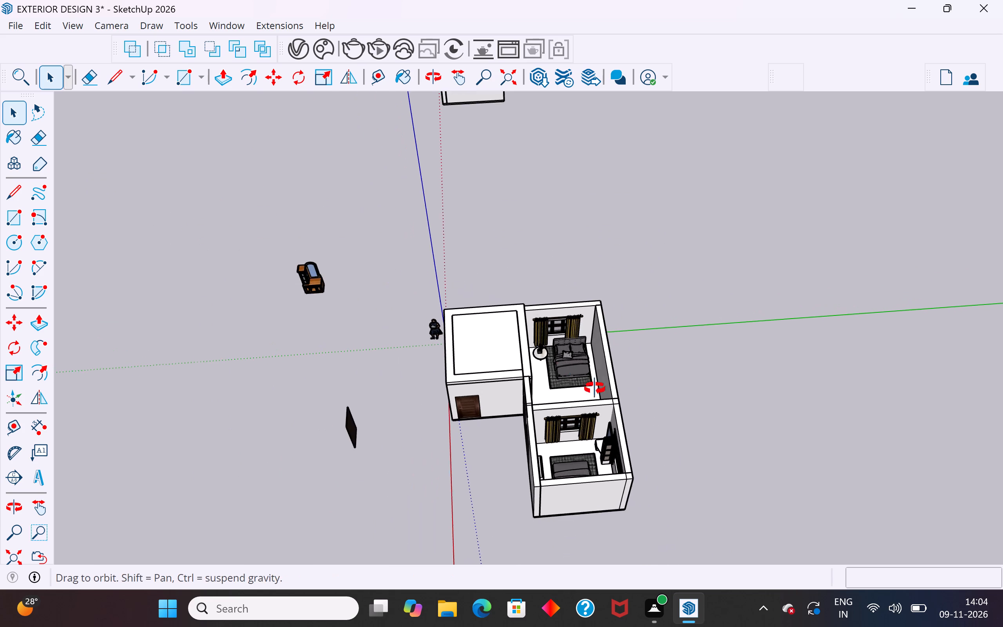
{"action": "middle_click_drag", "start_coordinate": [595, 388], "coordinate": [727, 426]}
{"action": "scroll", "coordinate": [667, 411], "scroll_direction": "up", "scroll_amount": 12}
{"action": "left_click", "coordinate": [627, 384]}
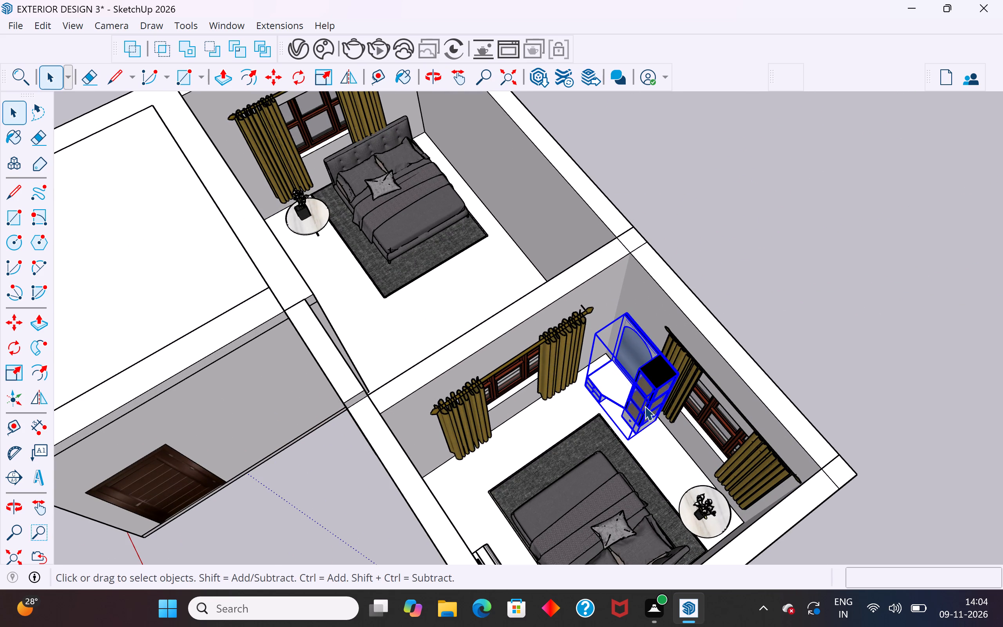
{"action": "key", "text": "m"}
{"action": "scroll", "coordinate": [684, 437], "scroll_direction": "up", "scroll_amount": 6}
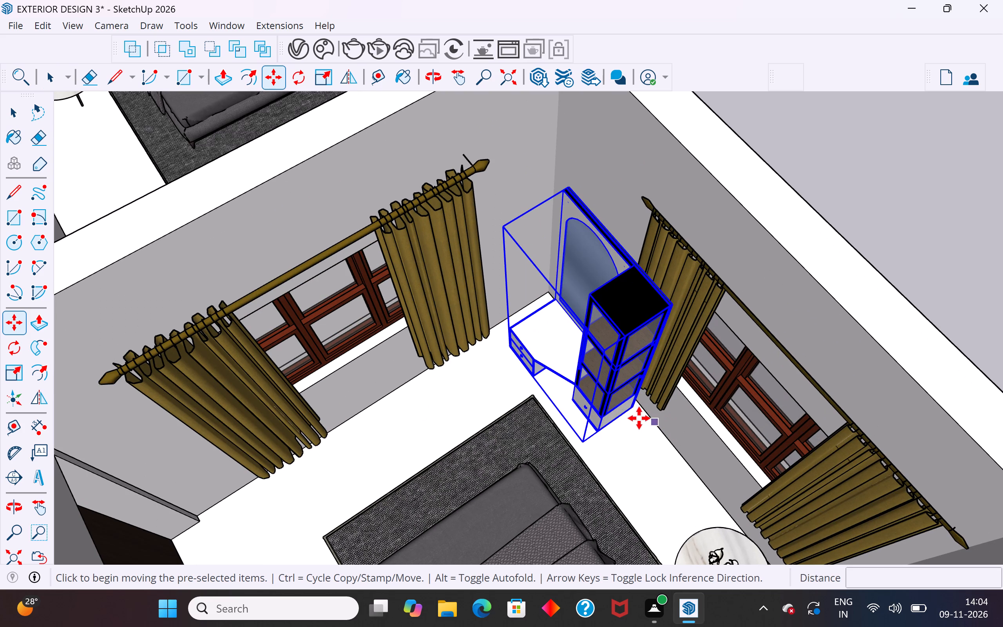
{"action": "left_click", "coordinate": [637, 409], "text": "ctrl"}
{"action": "scroll", "coordinate": [637, 409], "scroll_direction": "down", "scroll_amount": 6}
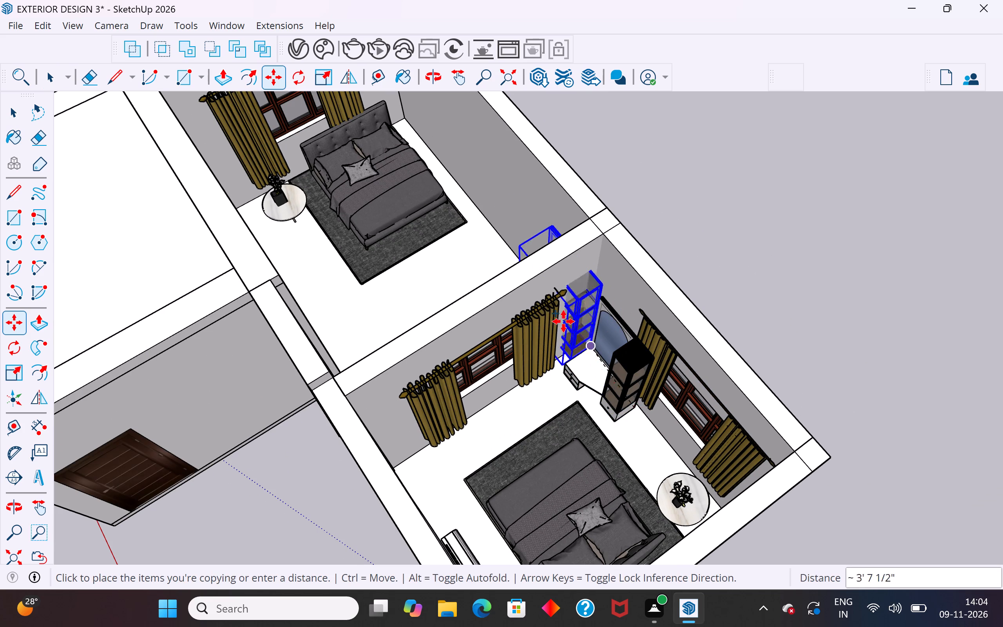
{"action": "middle_click_drag", "start_coordinate": [506, 265], "coordinate": [758, 391]}
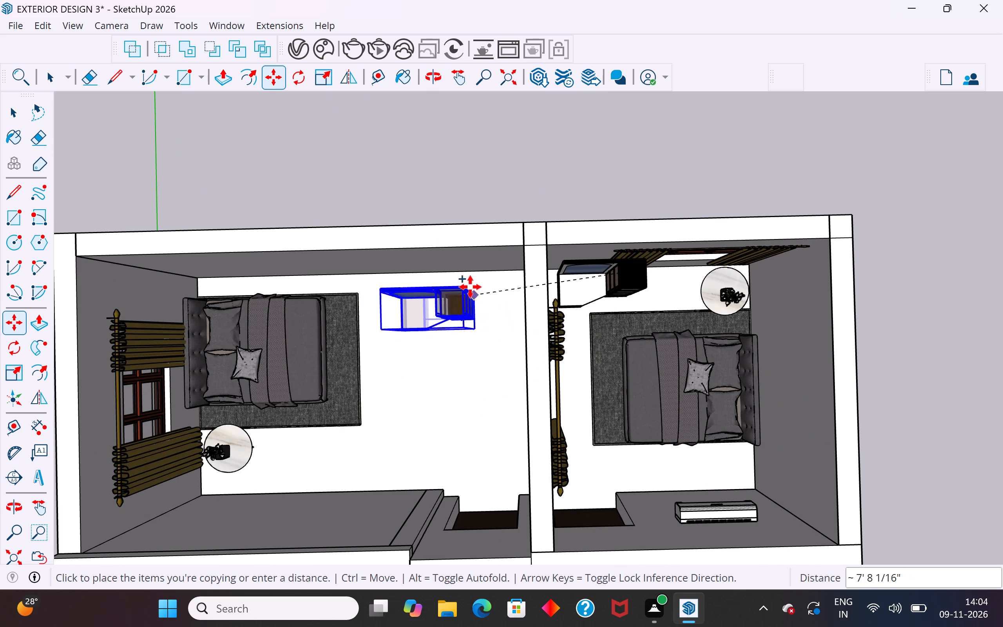
{"action": "middle_click_drag", "start_coordinate": [461, 277], "coordinate": [548, 167]}
{"action": "scroll", "coordinate": [520, 222], "scroll_direction": "up", "scroll_amount": 8}
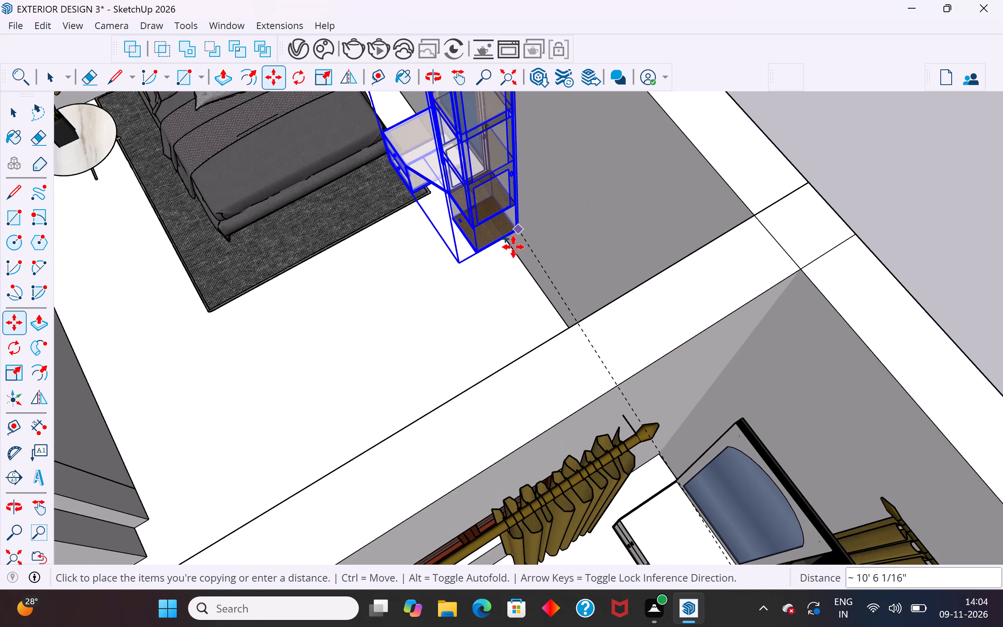
{"action": "scroll", "coordinate": [513, 247], "scroll_direction": "up", "scroll_amount": 9}
{"action": "left_click", "coordinate": [516, 273]}
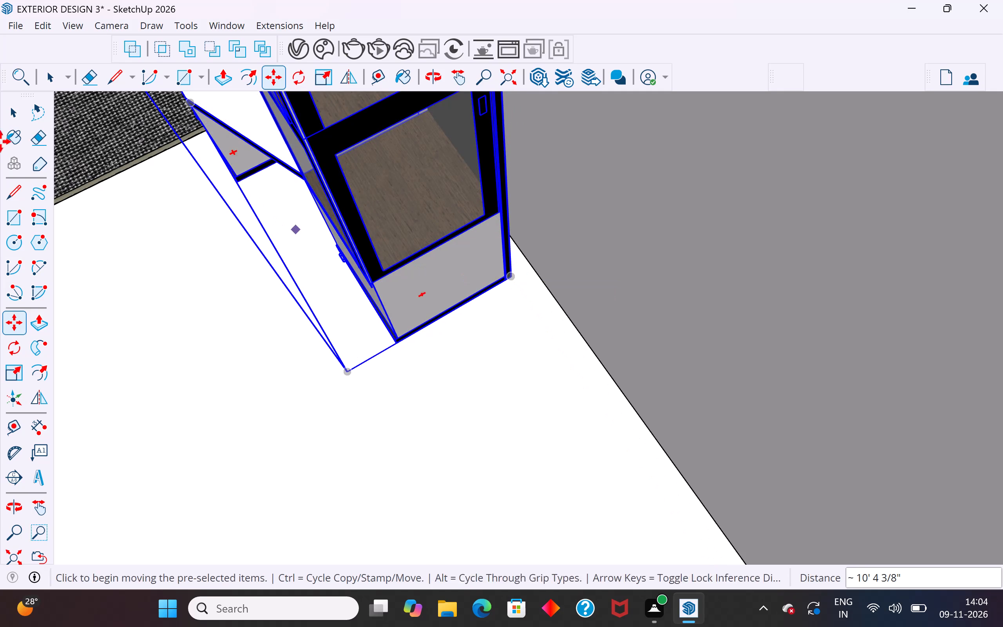
Move the copied dressing unit about 2 5/8" so its back corner sits flush against the long exterior wall.
{"action": "left_click", "coordinate": [17, 107]}
{"action": "left_click", "coordinate": [431, 257]}
{"action": "key", "text": "m"}
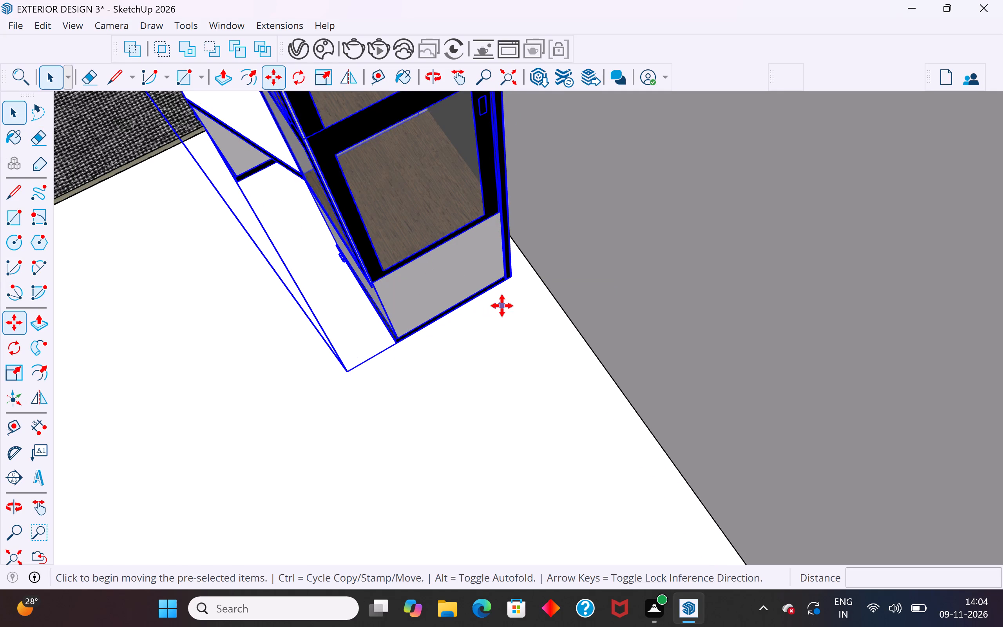
{"action": "left_click", "coordinate": [514, 277]}
{"action": "left_click", "coordinate": [528, 270]}
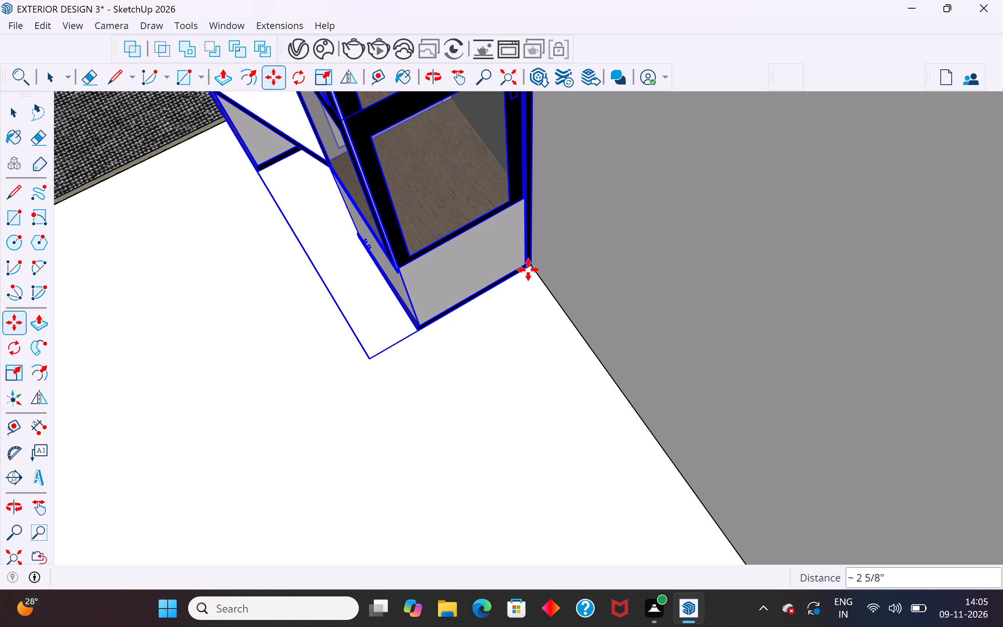
{"action": "left_click", "coordinate": [16, 121]}
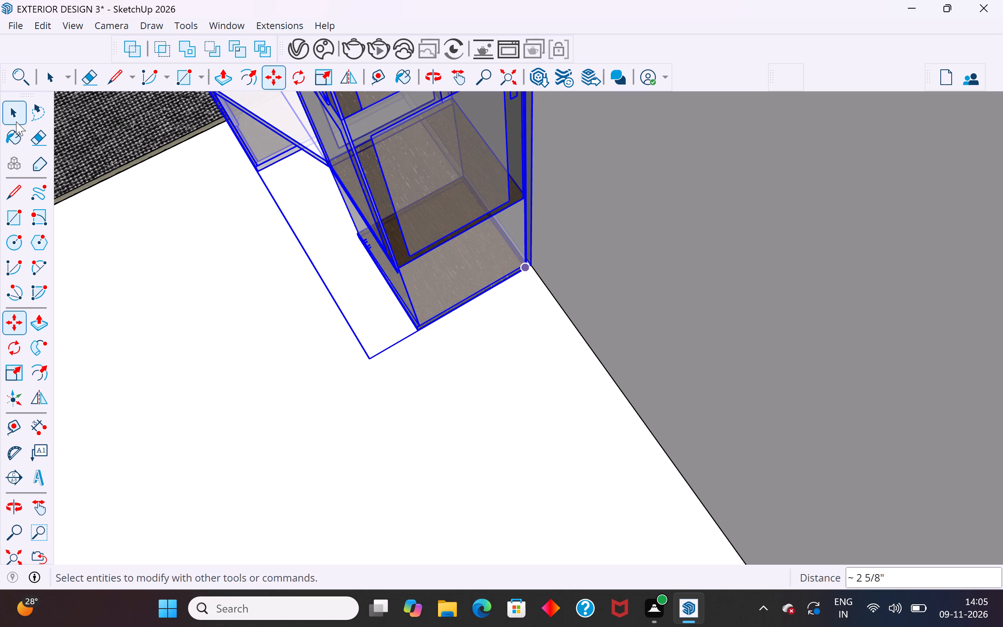
{"action": "left_click", "coordinate": [291, 393]}
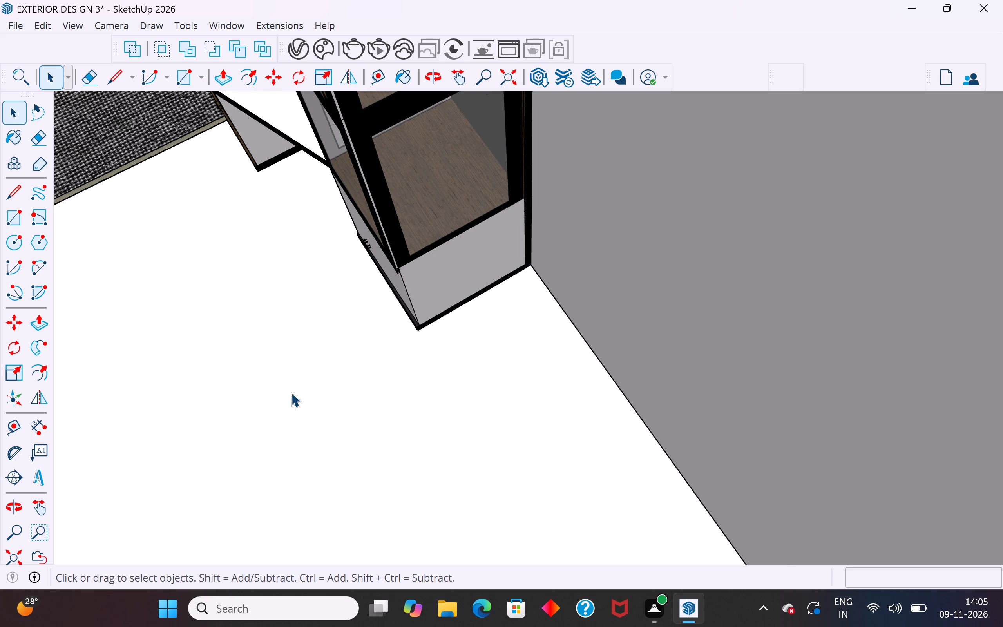
Move the middle room's dressing unit about 1' 5/16" along the long exterior wall, away from the bed.
{"action": "scroll", "coordinate": [288, 382], "scroll_direction": "down", "scroll_amount": 7}
{"action": "scroll", "coordinate": [423, 374], "scroll_direction": "down", "scroll_amount": 5}
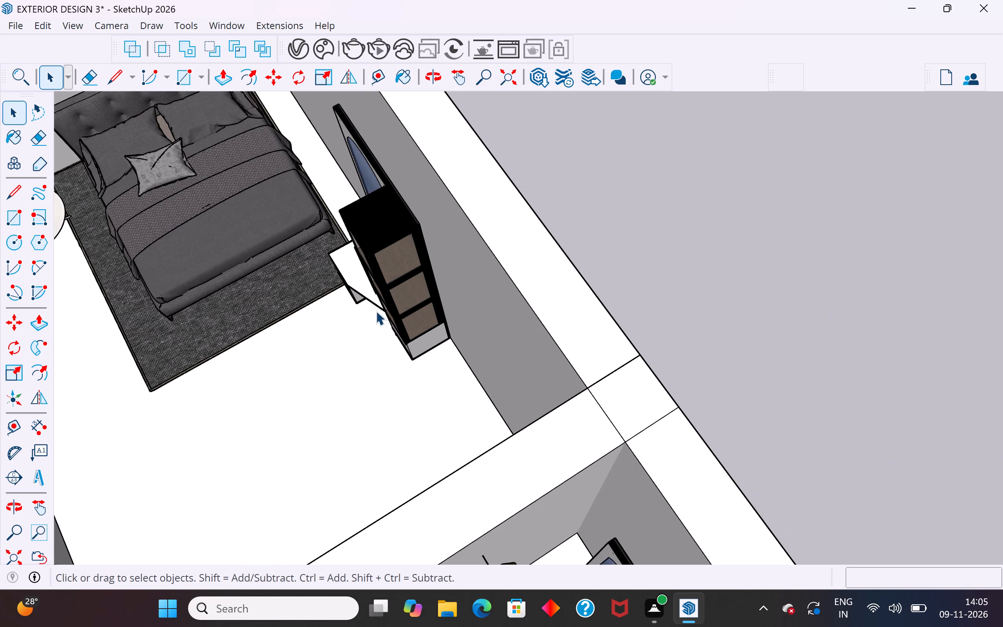
{"action": "middle_click_drag", "start_coordinate": [386, 313], "coordinate": [642, 225]}
{"action": "scroll", "coordinate": [416, 300], "scroll_direction": "down", "scroll_amount": 4}
{"action": "middle_click_drag", "start_coordinate": [453, 311], "coordinate": [568, 269]}
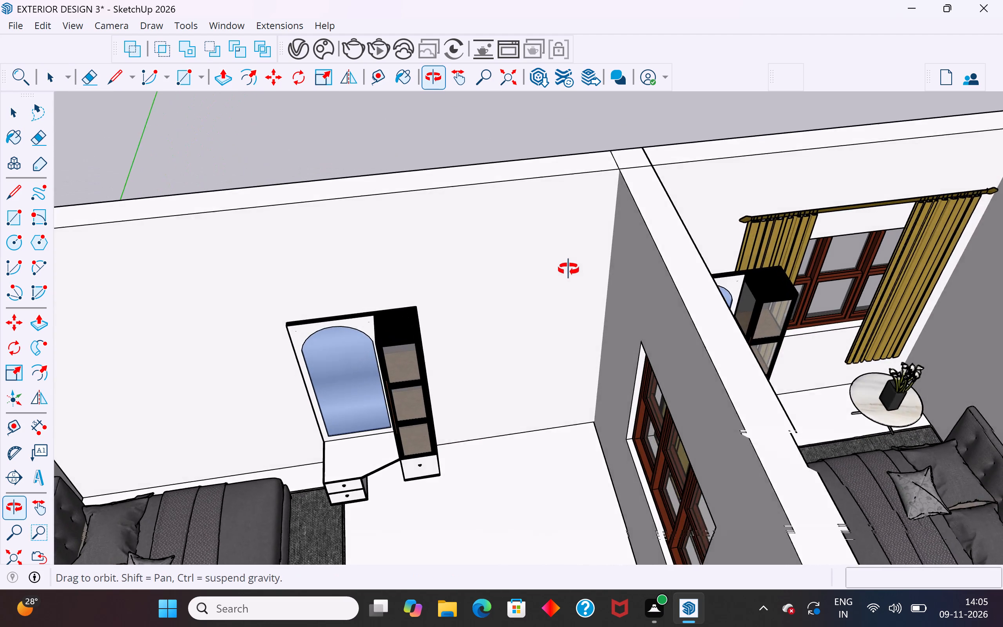
{"action": "middle_click_drag", "start_coordinate": [568, 269], "coordinate": [572, 259]}
{"action": "scroll", "coordinate": [341, 424], "scroll_direction": "up", "scroll_amount": 1}
{"action": "middle_click_drag", "start_coordinate": [400, 434], "coordinate": [402, 444]}
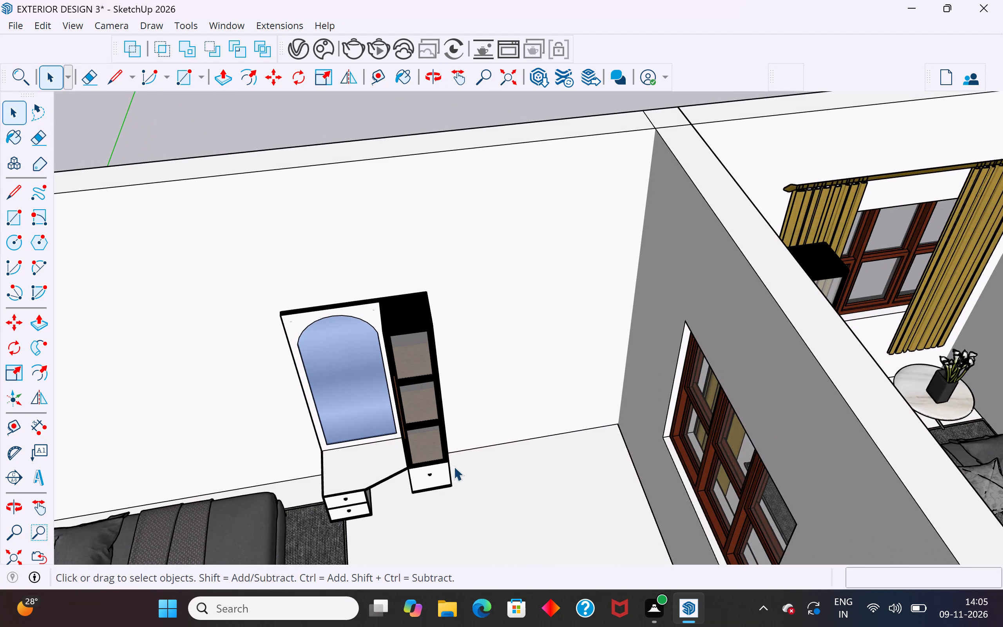
{"action": "scroll", "coordinate": [456, 481], "scroll_direction": "up", "scroll_amount": 3}
{"action": "middle_click_drag", "start_coordinate": [496, 481], "coordinate": [415, 468]}
{"action": "left_click", "coordinate": [423, 449]}
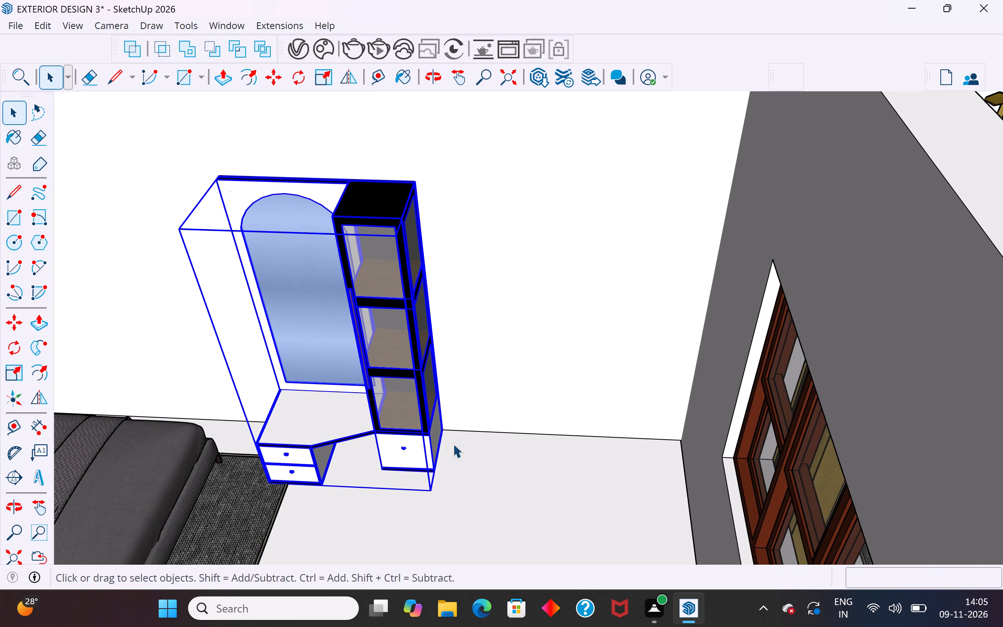
{"action": "key", "text": "m"}
{"action": "left_click", "coordinate": [447, 437]}
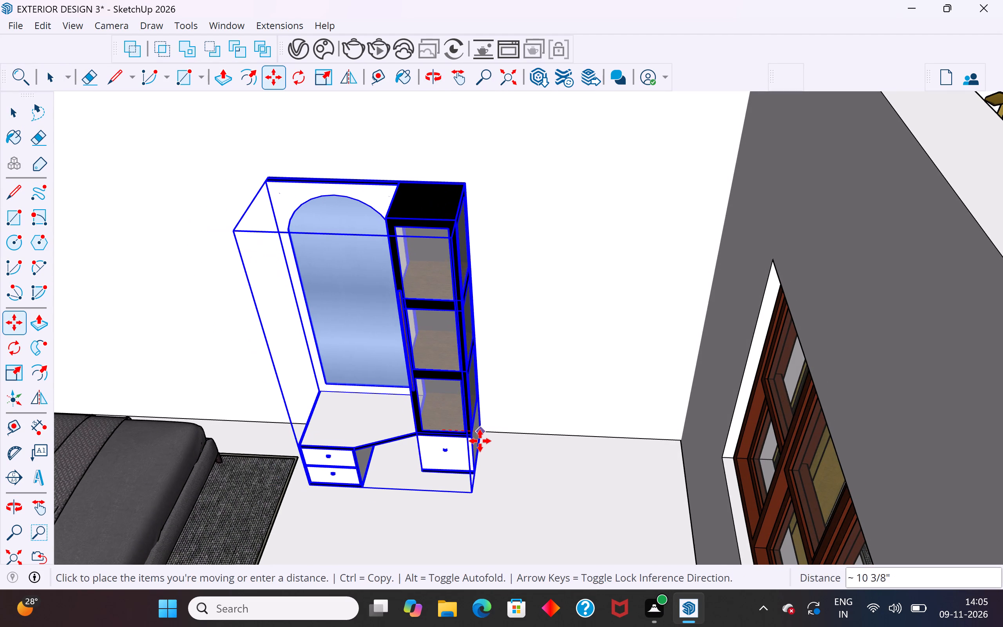
{"action": "left_click", "coordinate": [487, 439]}
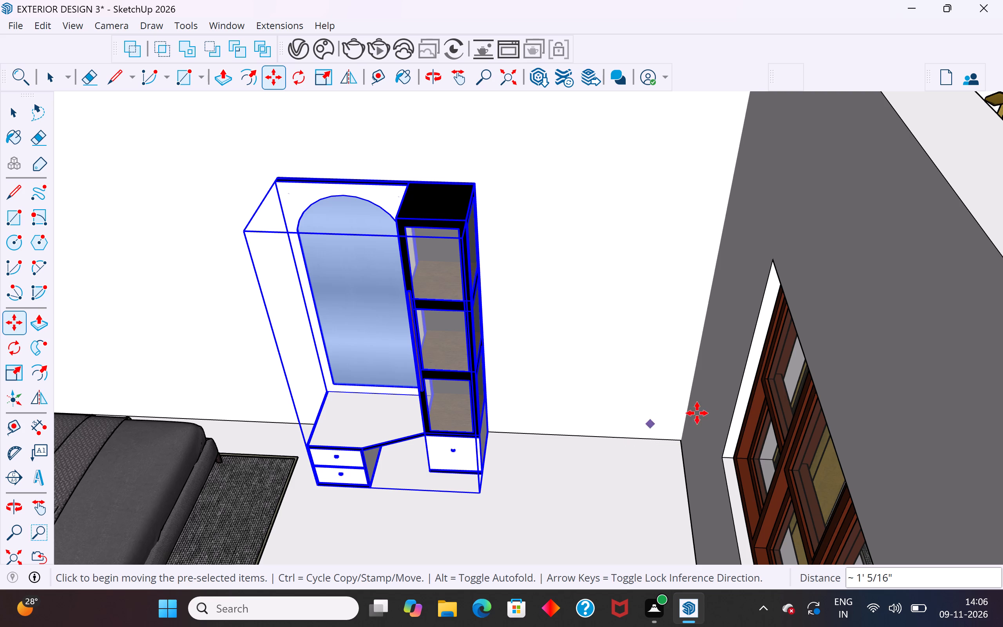
{"action": "scroll", "coordinate": [541, 444], "scroll_direction": "down", "scroll_amount": 3}
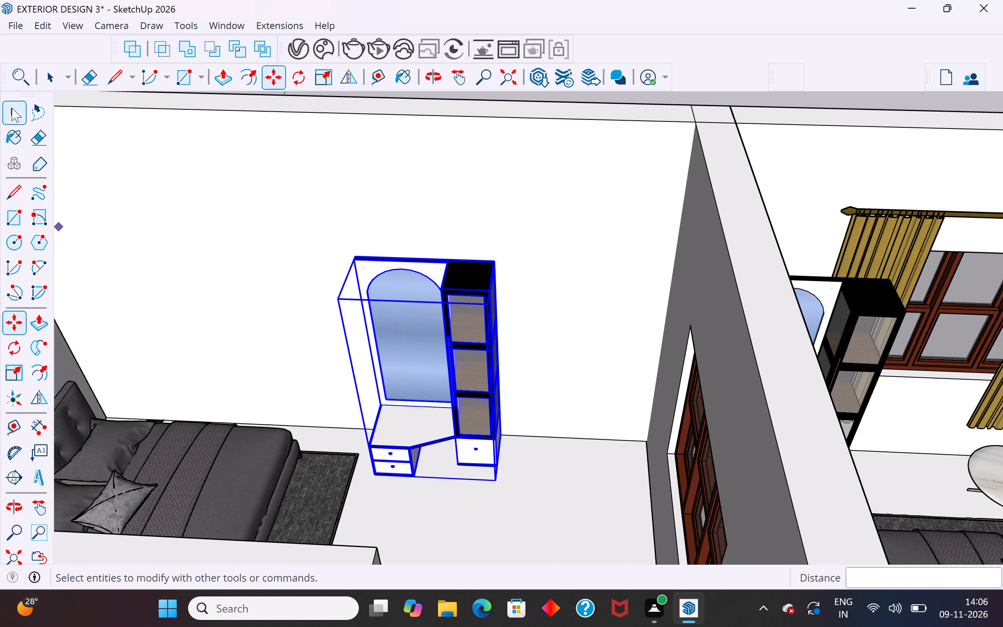
{"action": "left_click", "coordinate": [12, 108]}
Inspect the whole house and its furnished rooms from outside and above, with nothing selected.
{"action": "scroll", "coordinate": [505, 472], "scroll_direction": "down", "scroll_amount": 11}
{"action": "middle_click_drag", "start_coordinate": [577, 481], "coordinate": [331, 429]}
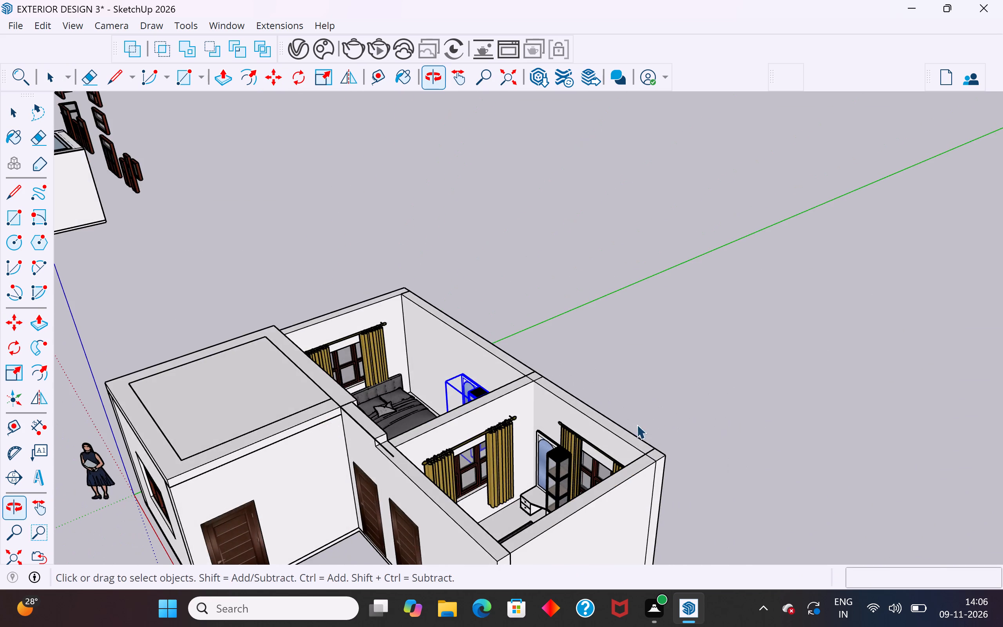
{"action": "scroll", "coordinate": [650, 419], "scroll_direction": "down", "scroll_amount": 5}
{"action": "middle_click_drag", "start_coordinate": [483, 466], "coordinate": [512, 523]}
{"action": "left_click", "coordinate": [523, 568]}
{"action": "left_click", "coordinate": [513, 546]}
{"action": "middle_click_drag", "start_coordinate": [527, 535], "coordinate": [618, 507]}
{"action": "scroll", "coordinate": [759, 411], "scroll_direction": "down", "scroll_amount": 4}
{"action": "middle_click_drag", "start_coordinate": [751, 440], "coordinate": [454, 464]}
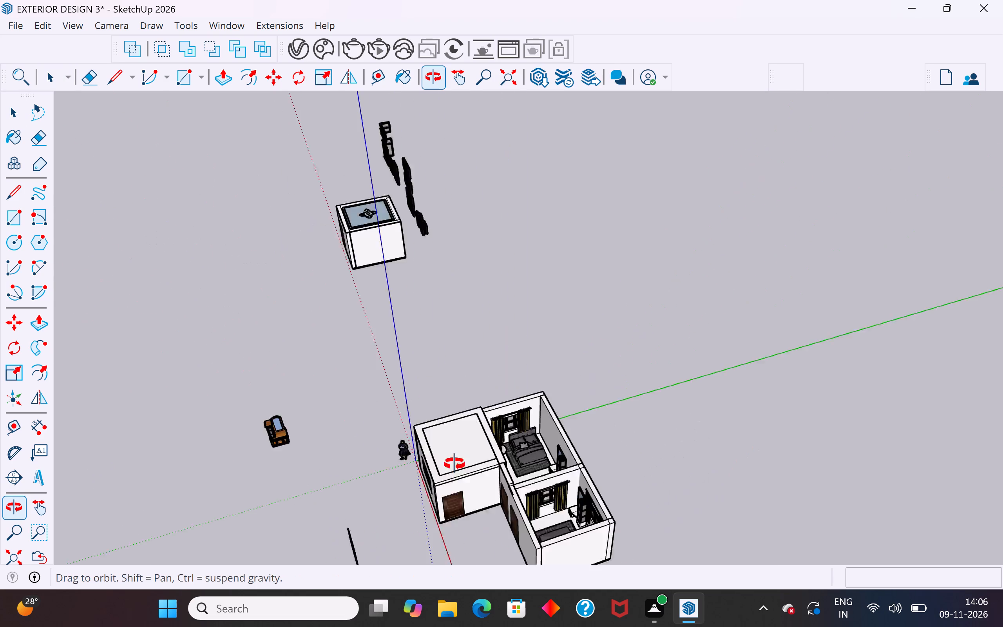
{"action": "middle_click_drag", "start_coordinate": [454, 464], "coordinate": [440, 460]}
{"action": "scroll", "coordinate": [492, 411], "scroll_direction": "down", "scroll_amount": 4}
{"action": "middle_click_drag", "start_coordinate": [427, 478], "coordinate": [713, 372]}
{"action": "scroll", "coordinate": [574, 406], "scroll_direction": "up", "scroll_amount": 5}
{"action": "middle_click_drag", "start_coordinate": [632, 408], "coordinate": [941, 430]}
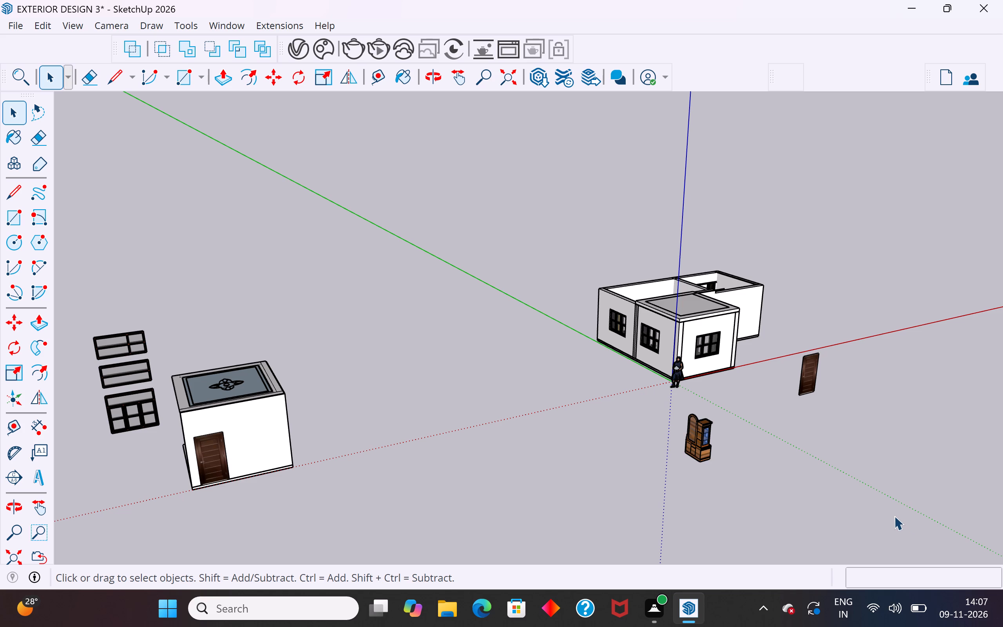
{"action": "scroll", "coordinate": [768, 364], "scroll_direction": "up", "scroll_amount": 7}
{"action": "scroll", "coordinate": [863, 333], "scroll_direction": "up", "scroll_amount": 4}
{"action": "middle_click_drag", "start_coordinate": [862, 332], "coordinate": [695, 375]}
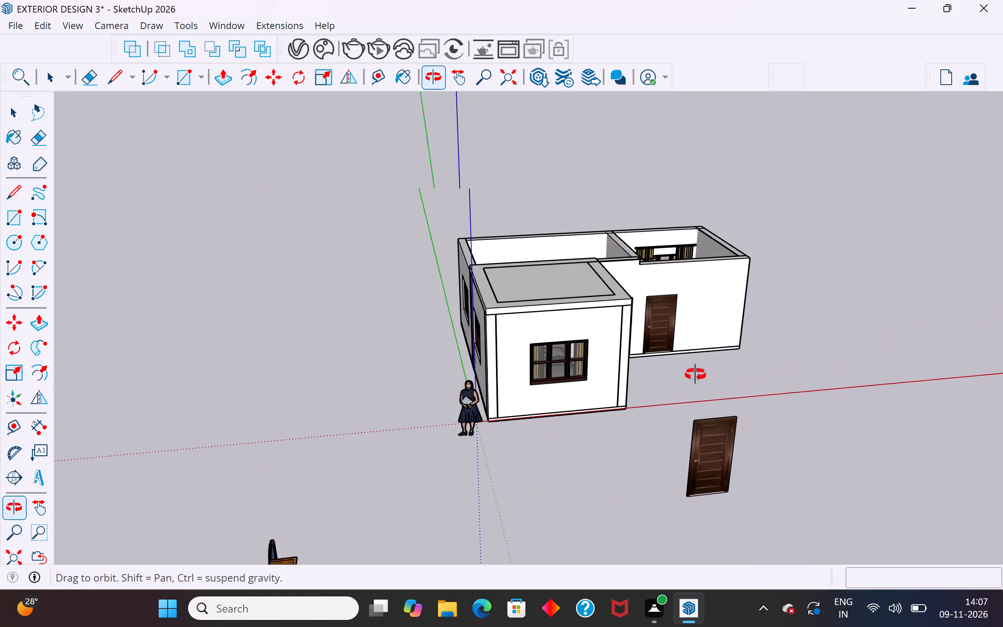
{"action": "middle_click_drag", "start_coordinate": [695, 375], "coordinate": [613, 384]}
{"action": "scroll", "coordinate": [613, 384], "scroll_direction": "up", "scroll_amount": 4}
{"action": "middle_click_drag", "start_coordinate": [645, 394], "coordinate": [597, 325]}
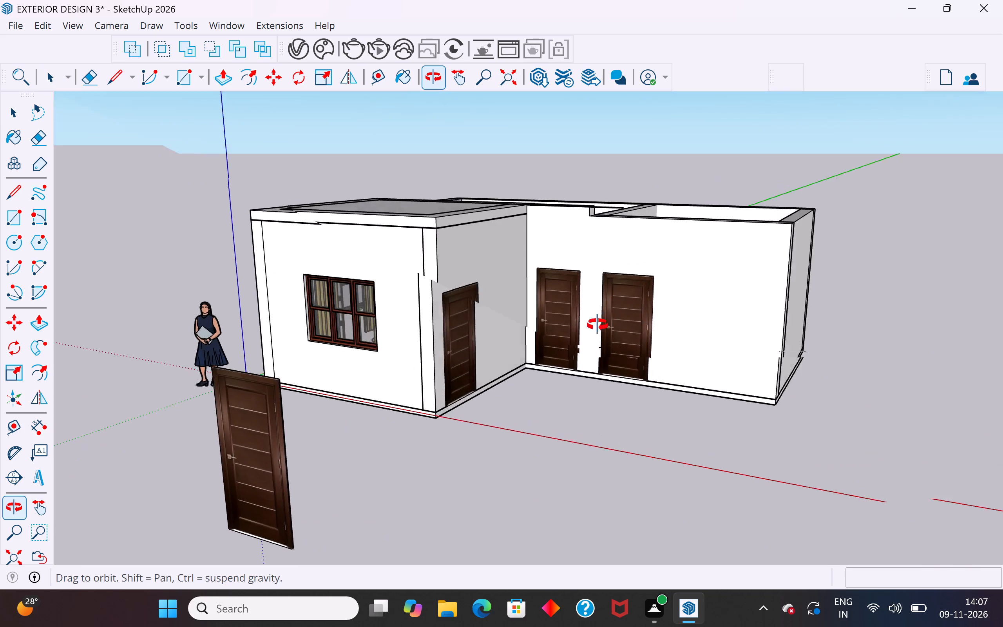
{"action": "middle_click_drag", "start_coordinate": [597, 325], "coordinate": [537, 510]}
{"action": "middle_click_drag", "start_coordinate": [637, 343], "coordinate": [437, 410]}
{"action": "scroll", "coordinate": [529, 406], "scroll_direction": "up", "scroll_amount": 1}
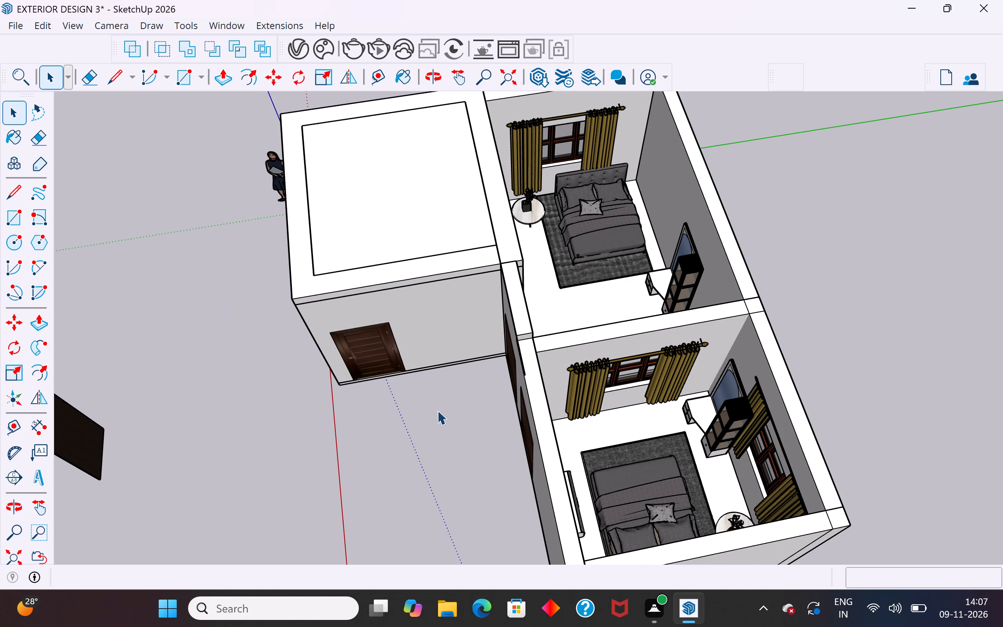
{"action": "scroll", "coordinate": [437, 410], "scroll_direction": "up", "scroll_amount": 3}
{"action": "scroll", "coordinate": [442, 439], "scroll_direction": "down", "scroll_amount": 5}
{"action": "middle_click_drag", "start_coordinate": [512, 407], "coordinate": [619, 341]}
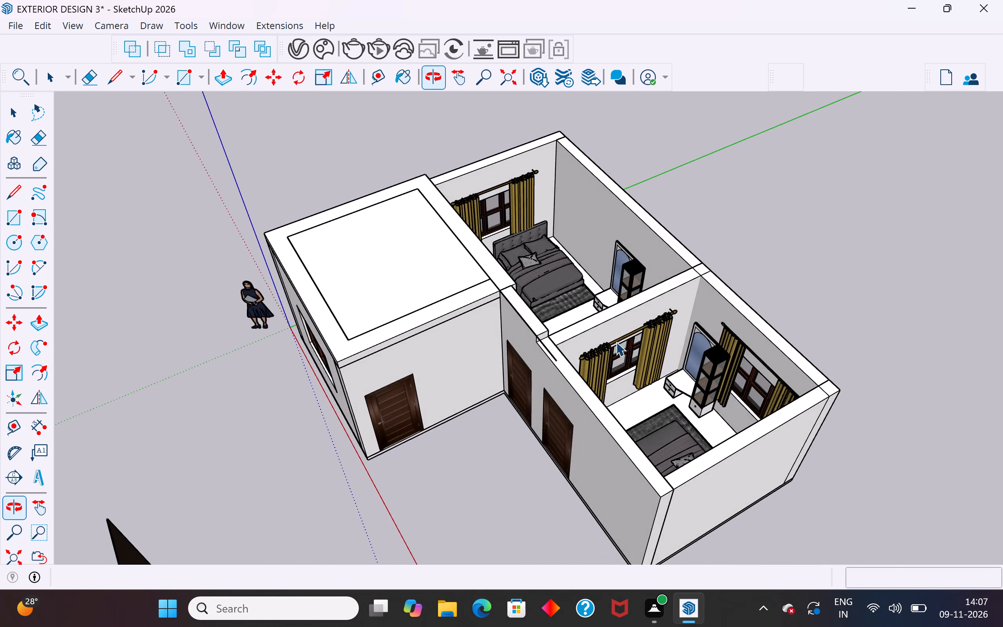
Delete the stray line running along the wall top and overhanging the step above the two adjacent doors.
{"action": "scroll", "coordinate": [547, 353], "scroll_direction": "up", "scroll_amount": 7}
{"action": "middle_click_drag", "start_coordinate": [540, 354], "coordinate": [735, 243]}
{"action": "middle_click_drag", "start_coordinate": [716, 219], "coordinate": [723, 143]}
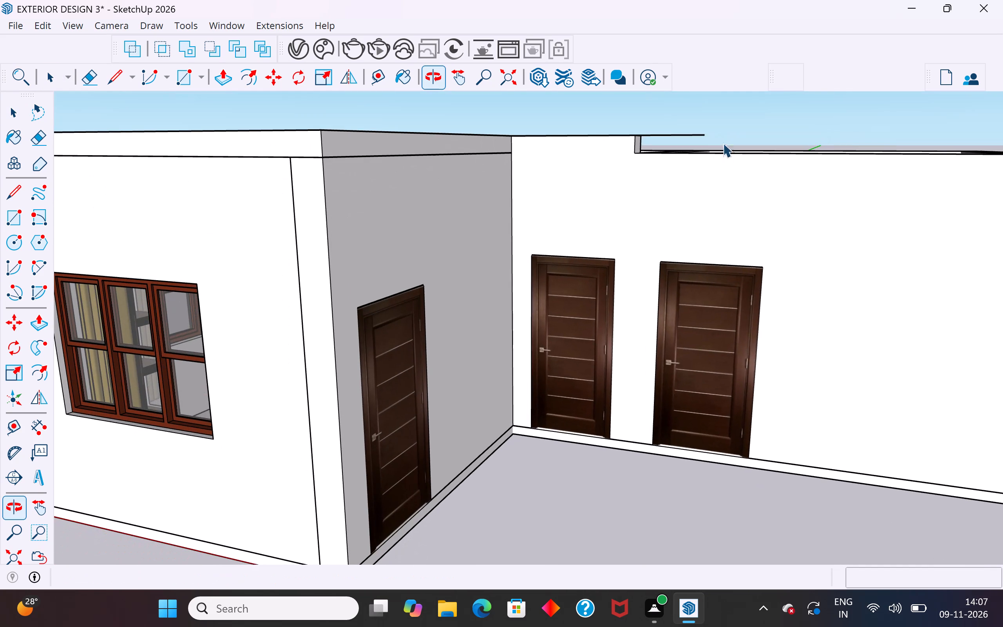
{"action": "left_click", "coordinate": [688, 132]}
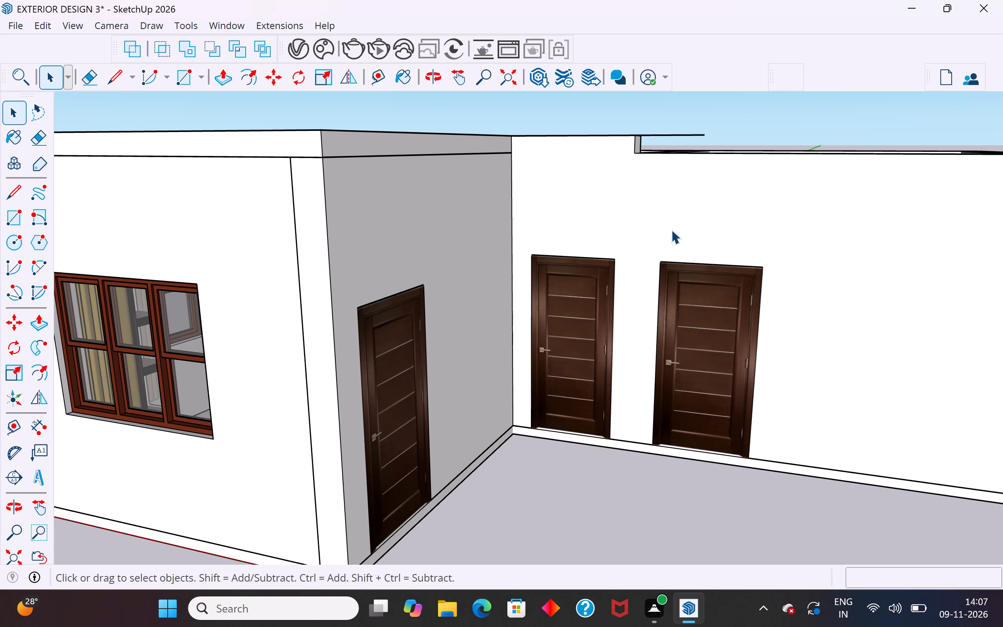
{"action": "middle_click_drag", "start_coordinate": [672, 232], "coordinate": [649, 299]}
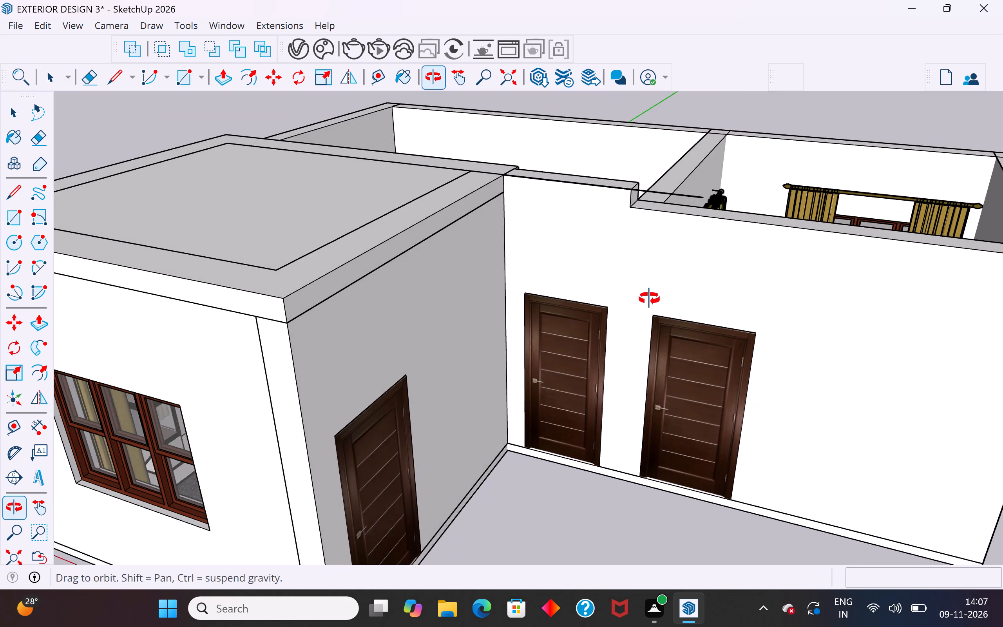
{"action": "middle_click_drag", "start_coordinate": [649, 299], "coordinate": [627, 293]}
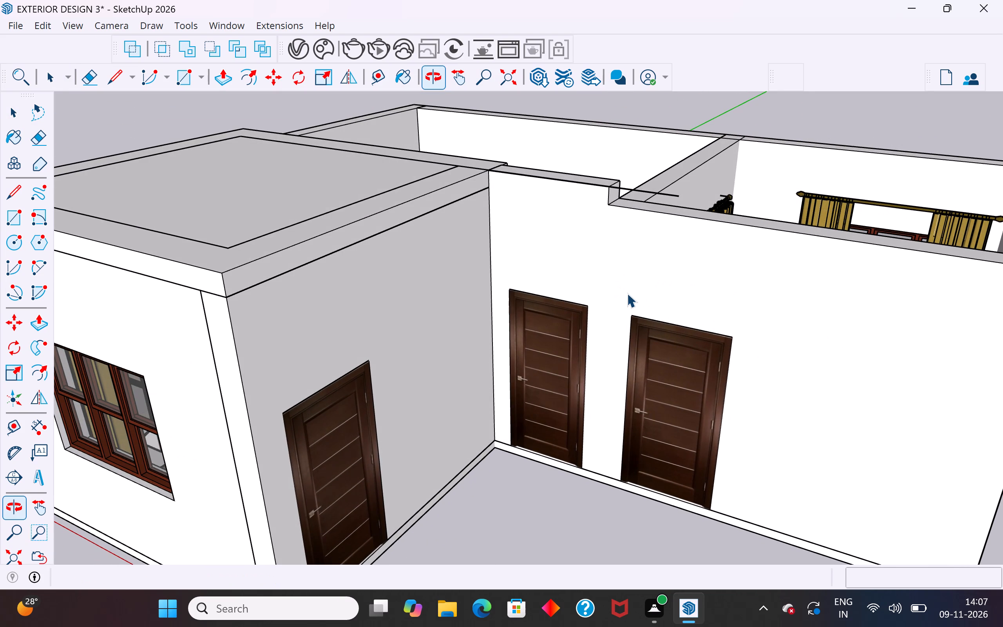
{"action": "middle_click_drag", "start_coordinate": [627, 293], "coordinate": [632, 222]}
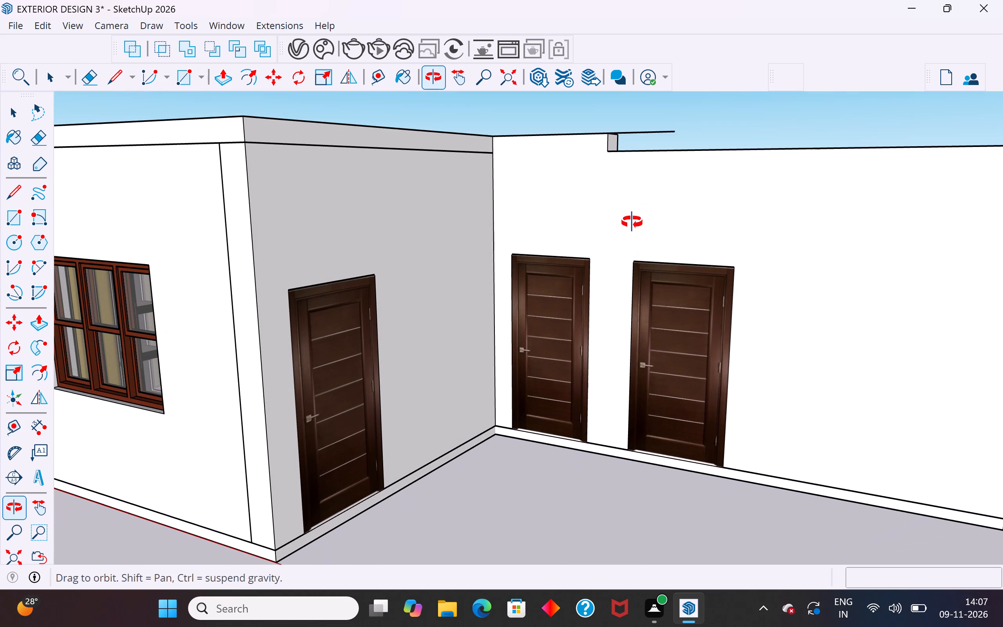
{"action": "middle_click_drag", "start_coordinate": [632, 222], "coordinate": [706, 271]}
{"action": "left_click", "coordinate": [713, 165]}
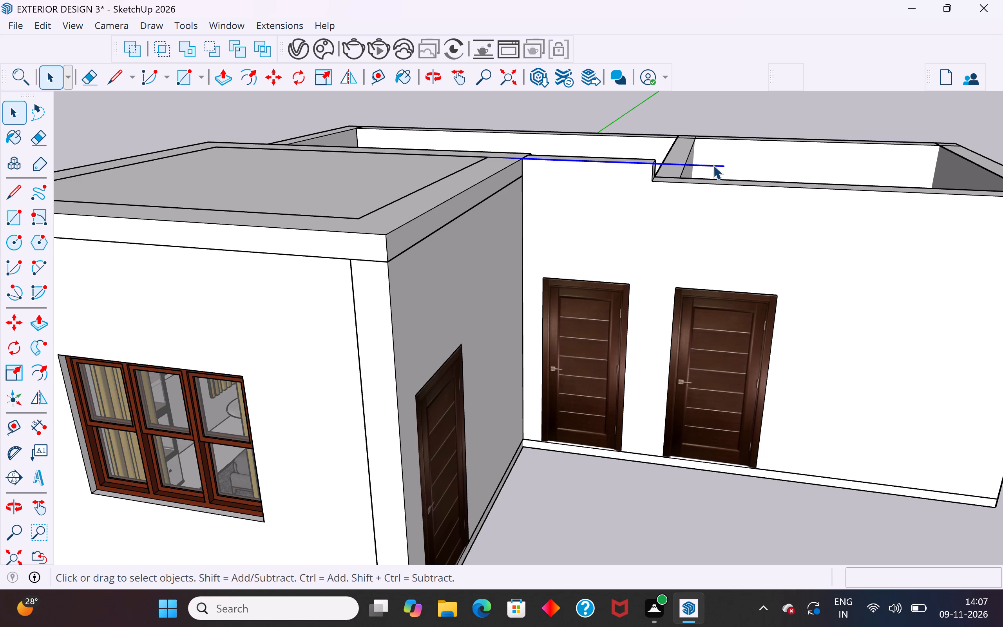
{"action": "key", "text": "Delete"}
Push/Pull the top of the partition wall between the two bedrooms up about 6 13/16", level with the higher adjoining wall.
{"action": "scroll", "coordinate": [704, 168], "scroll_direction": "down", "scroll_amount": 3}
{"action": "middle_click_drag", "start_coordinate": [675, 197], "coordinate": [686, 286]}
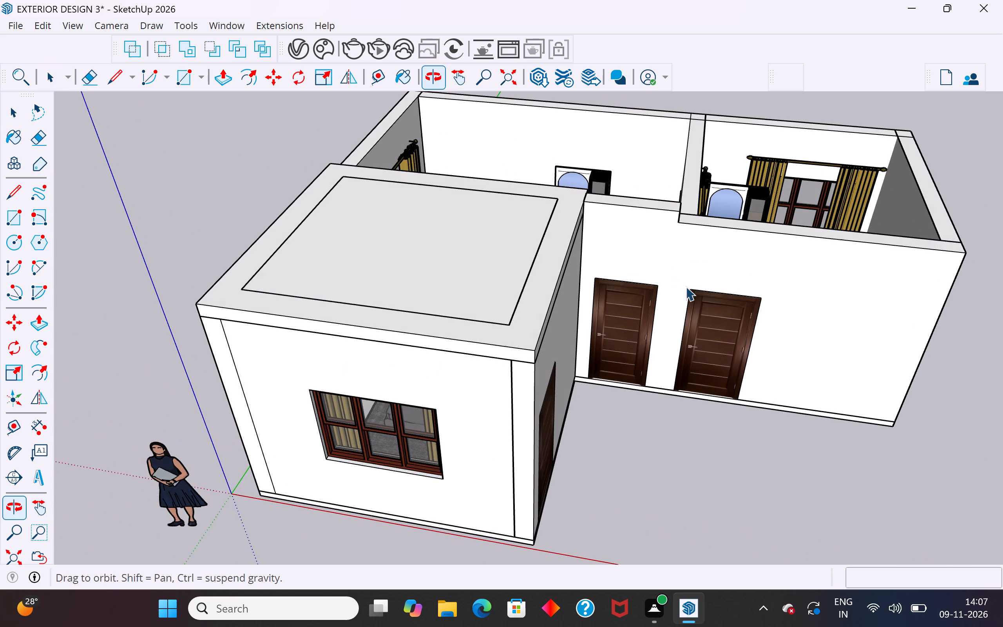
{"action": "scroll", "coordinate": [683, 187], "scroll_direction": "up", "scroll_amount": 3}
{"action": "double_click", "coordinate": [693, 183]}
{"action": "left_click", "coordinate": [693, 183]}
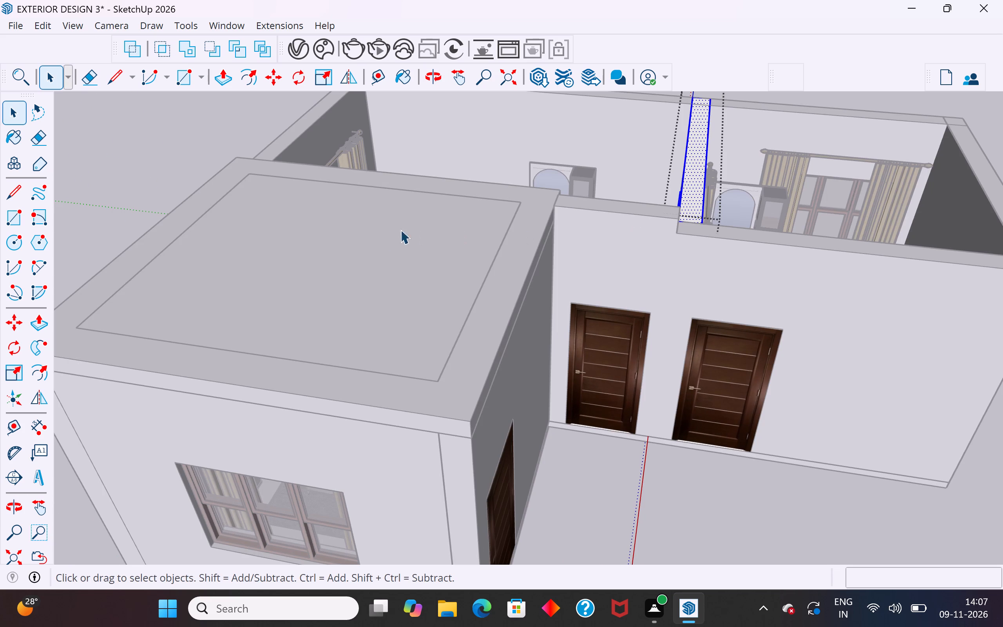
{"action": "left_click", "coordinate": [40, 322]}
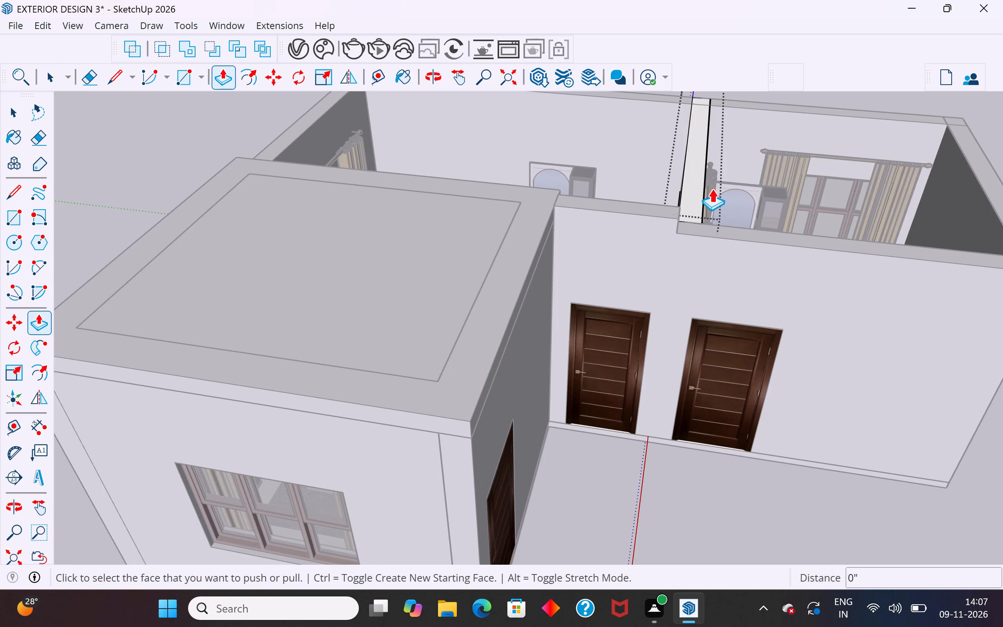
{"action": "left_click", "coordinate": [692, 190]}
{"action": "left_click", "coordinate": [679, 202]}
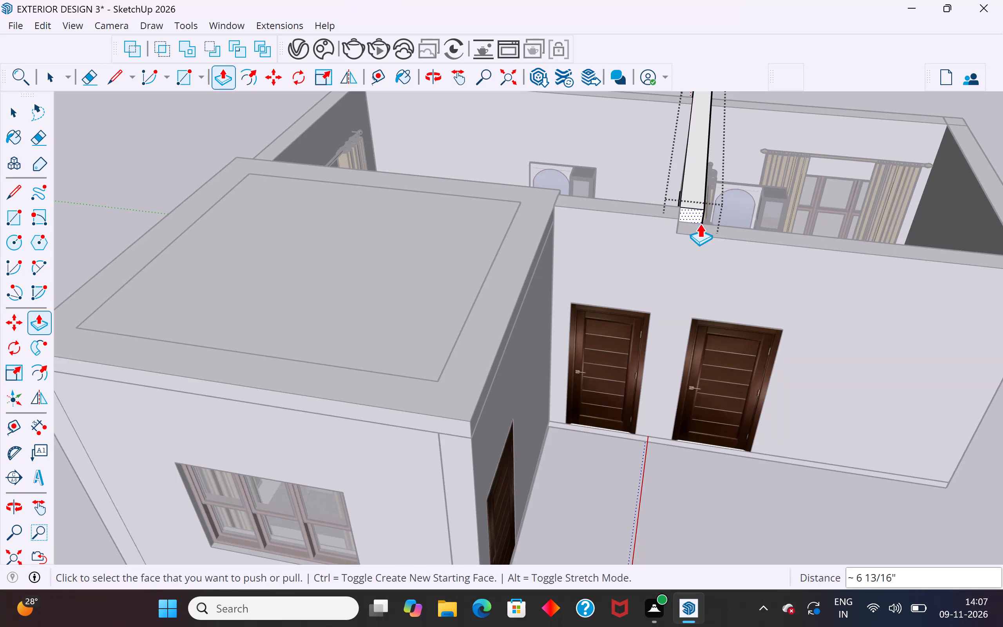
{"action": "left_click", "coordinate": [18, 111]}
{"action": "left_click", "coordinate": [125, 169]}
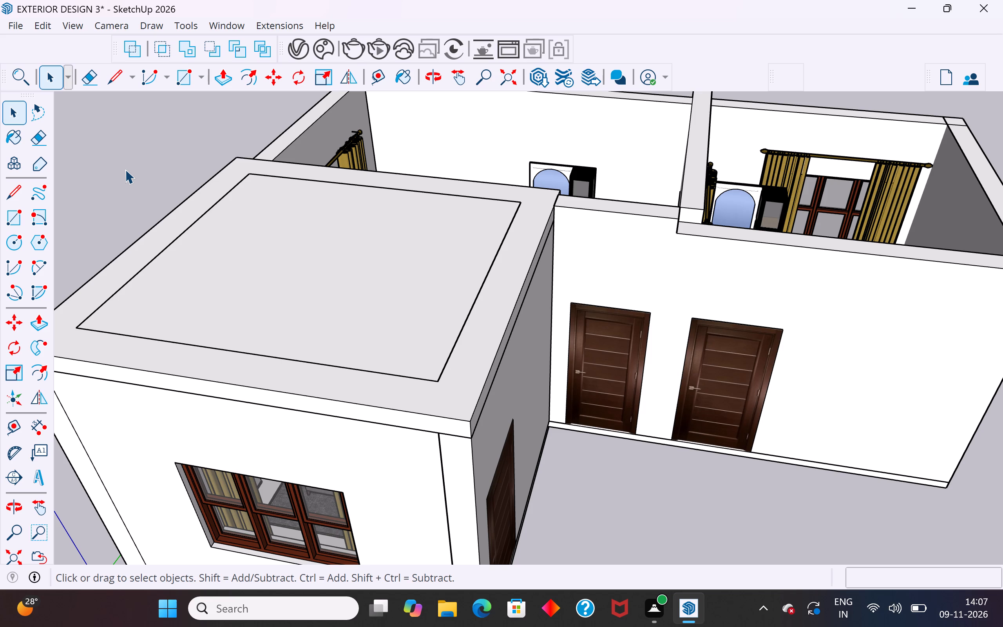
Push/Pull the lower top section of the two-door wall up about 6 13/16", flush with its higher section.
{"action": "scroll", "coordinate": [76, 210], "scroll_direction": "down", "scroll_amount": 4}
{"action": "middle_click_drag", "start_coordinate": [516, 268], "coordinate": [526, 303]}
{"action": "scroll", "coordinate": [433, 253], "scroll_direction": "up", "scroll_amount": 8}
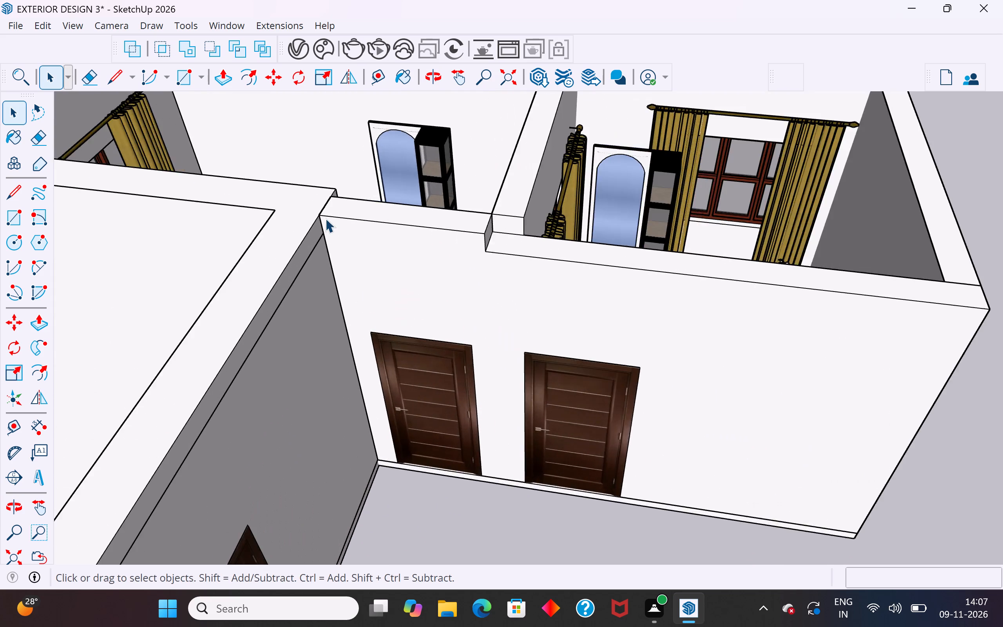
{"action": "scroll", "coordinate": [325, 218], "scroll_direction": "up", "scroll_amount": 4}
{"action": "middle_click_drag", "start_coordinate": [486, 248], "coordinate": [552, 256]}
{"action": "left_click", "coordinate": [674, 246]}
{"action": "double_click", "coordinate": [686, 248]}
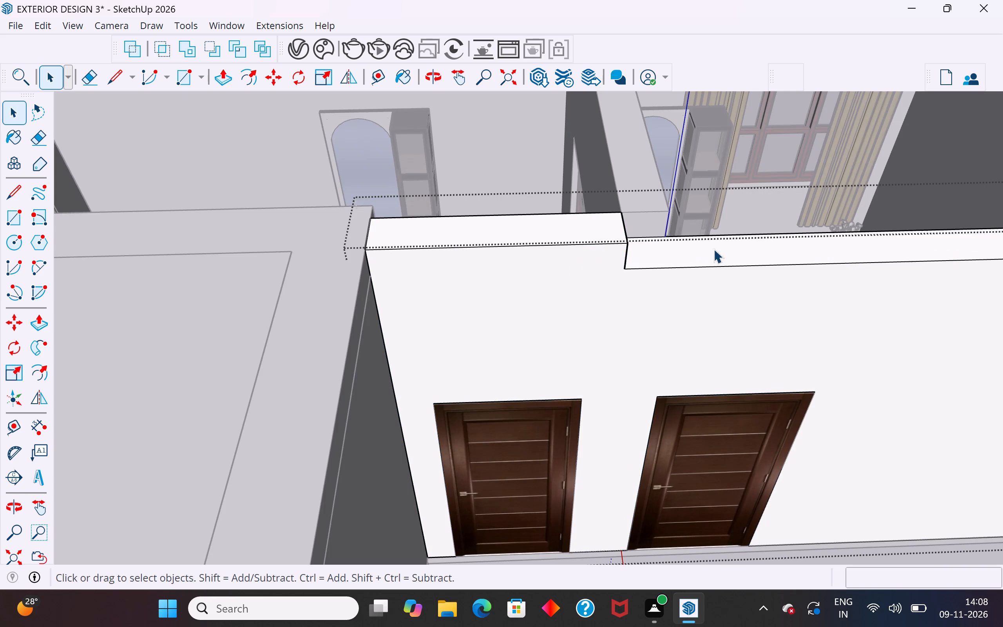
{"action": "left_click", "coordinate": [713, 249]}
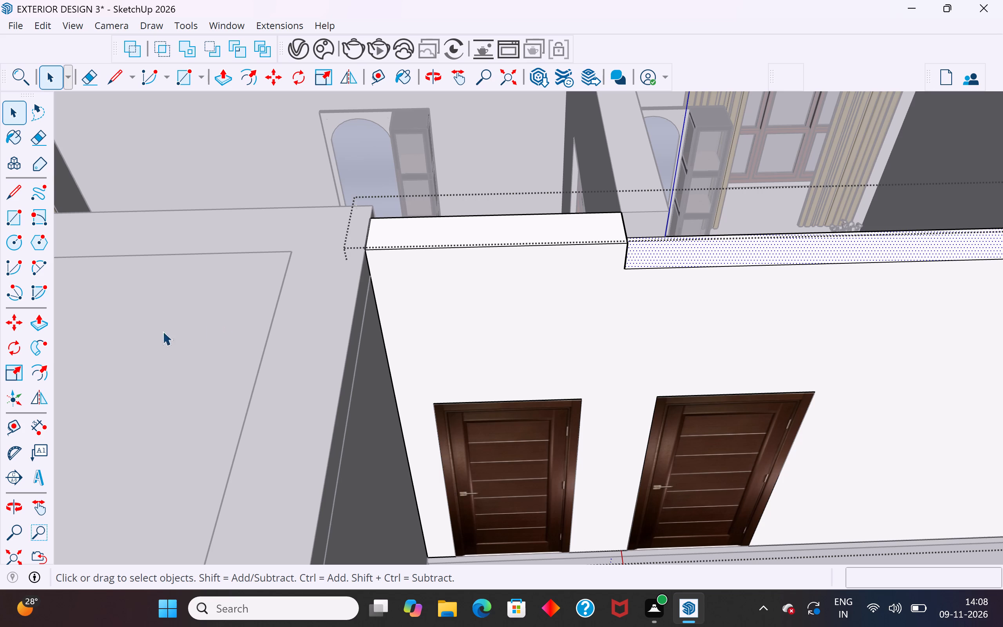
{"action": "left_click", "coordinate": [46, 321]}
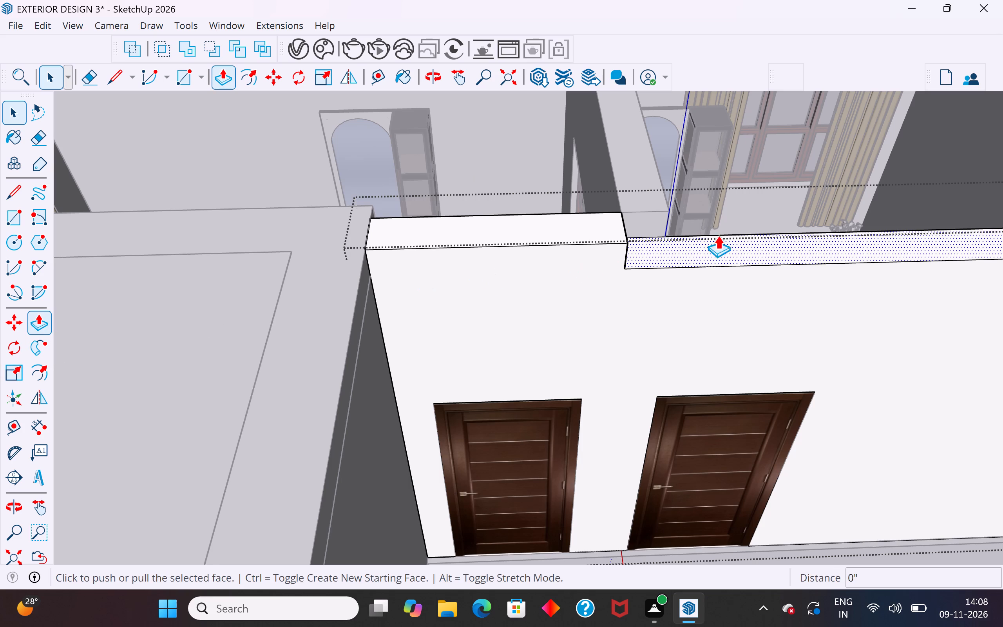
{"action": "left_click", "coordinate": [719, 238]}
{"action": "left_click", "coordinate": [617, 228]}
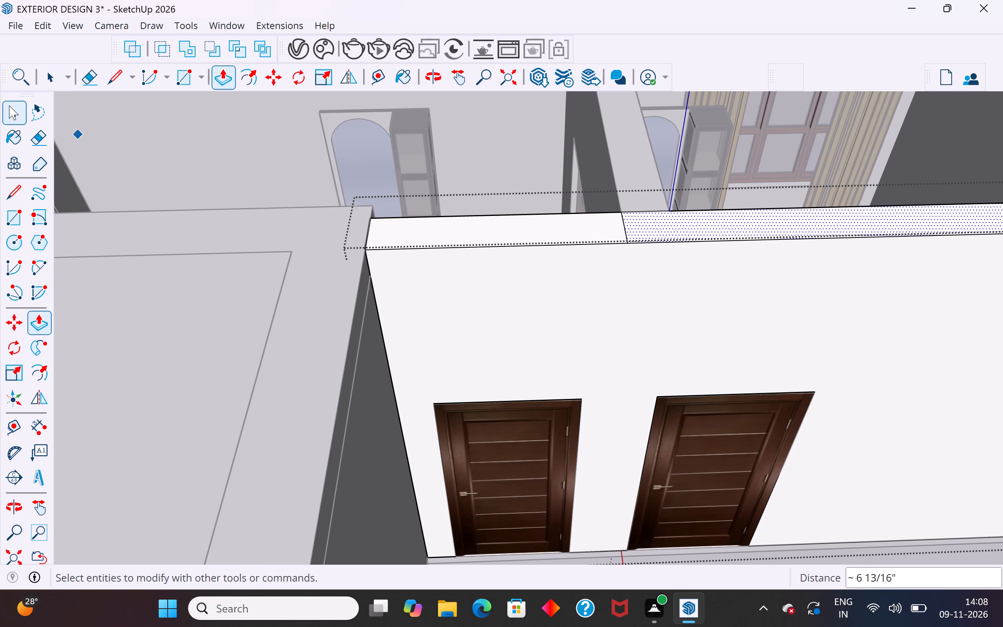
{"action": "left_click", "coordinate": [9, 105]}
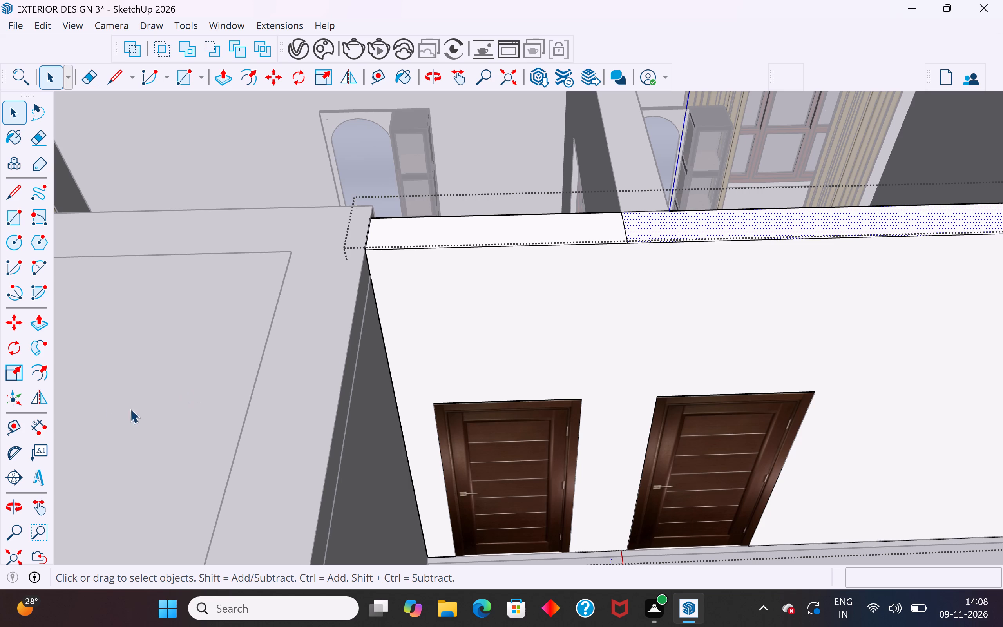
{"action": "left_click", "coordinate": [20, 115]}
{"action": "scroll", "coordinate": [316, 316], "scroll_direction": "down", "scroll_amount": 10}
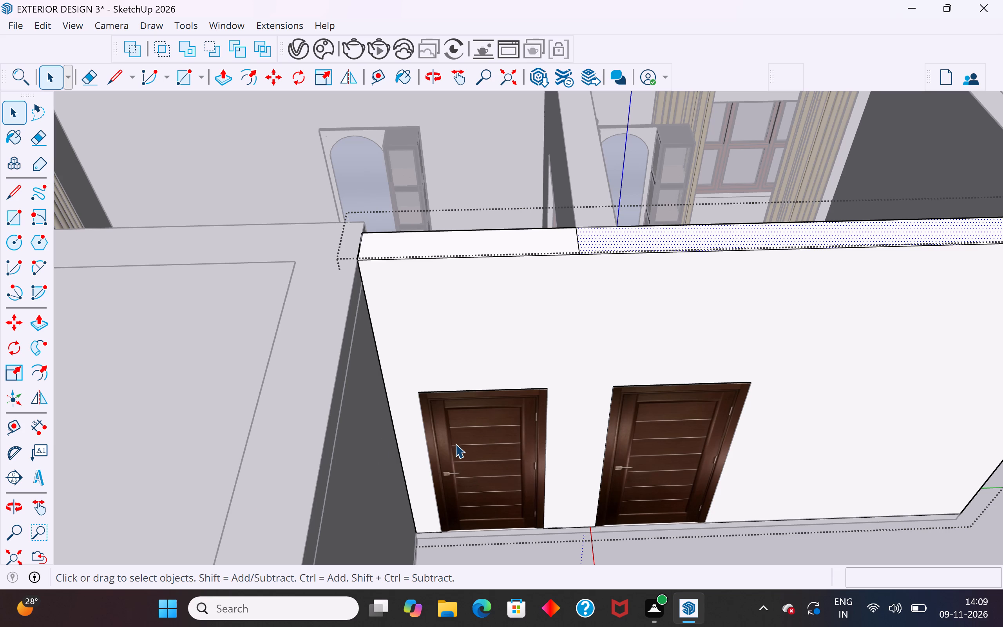
{"action": "scroll", "coordinate": [422, 379], "scroll_direction": "down", "scroll_amount": 4}
{"action": "scroll", "coordinate": [335, 346], "scroll_direction": "down", "scroll_amount": 1}
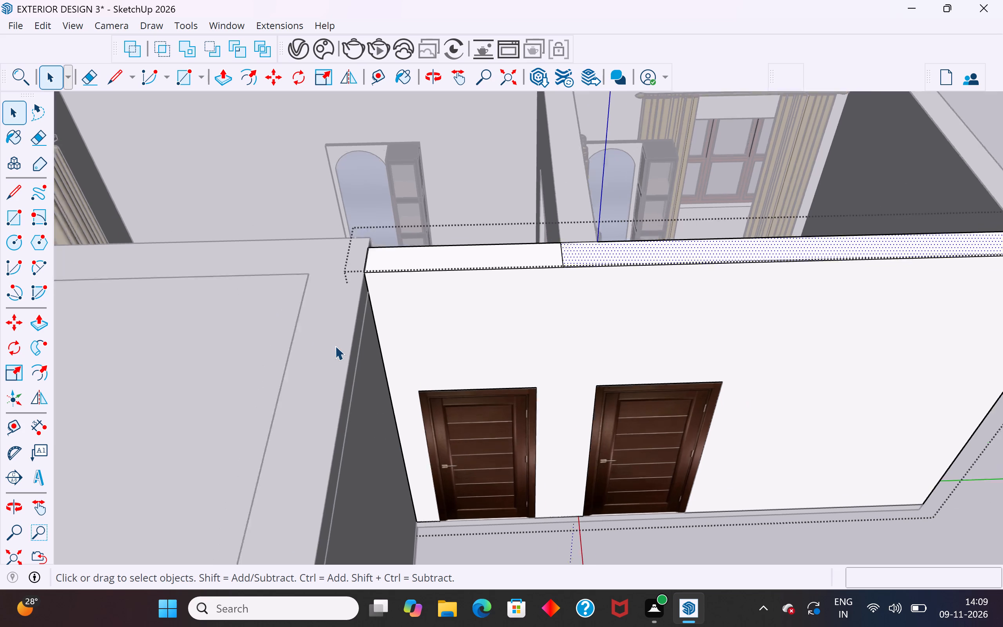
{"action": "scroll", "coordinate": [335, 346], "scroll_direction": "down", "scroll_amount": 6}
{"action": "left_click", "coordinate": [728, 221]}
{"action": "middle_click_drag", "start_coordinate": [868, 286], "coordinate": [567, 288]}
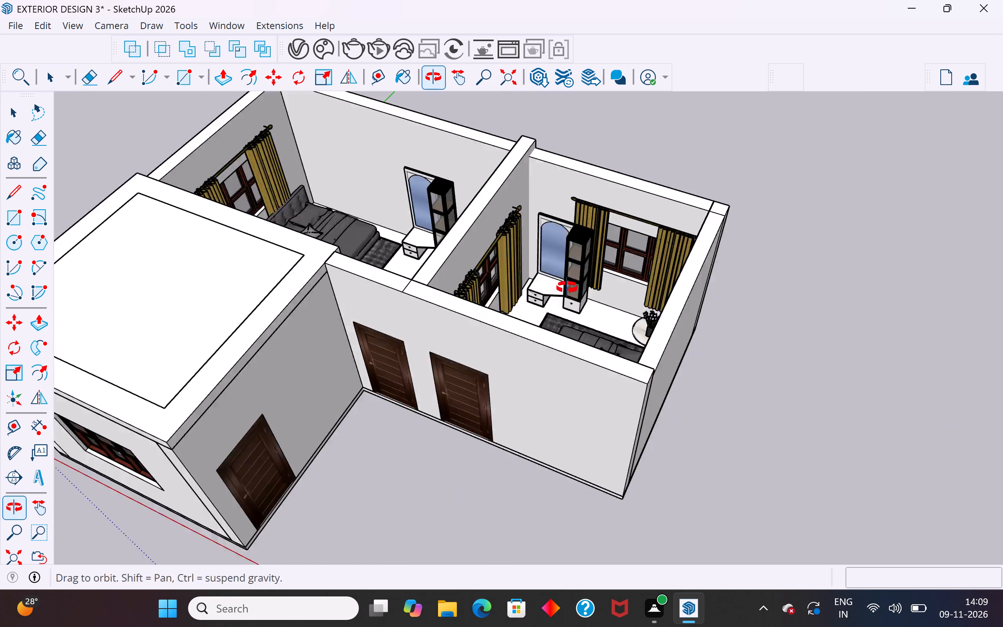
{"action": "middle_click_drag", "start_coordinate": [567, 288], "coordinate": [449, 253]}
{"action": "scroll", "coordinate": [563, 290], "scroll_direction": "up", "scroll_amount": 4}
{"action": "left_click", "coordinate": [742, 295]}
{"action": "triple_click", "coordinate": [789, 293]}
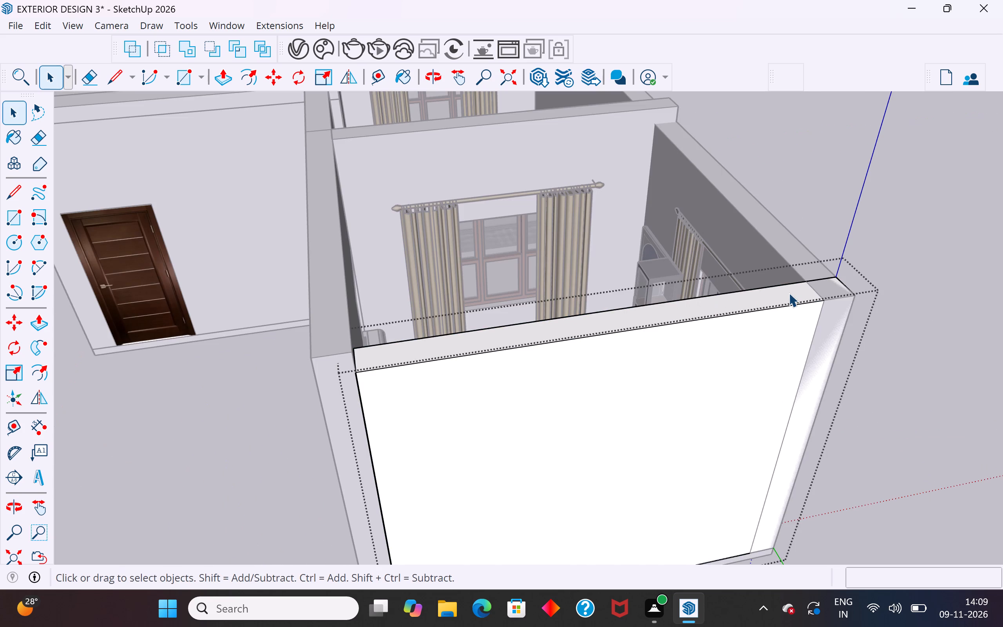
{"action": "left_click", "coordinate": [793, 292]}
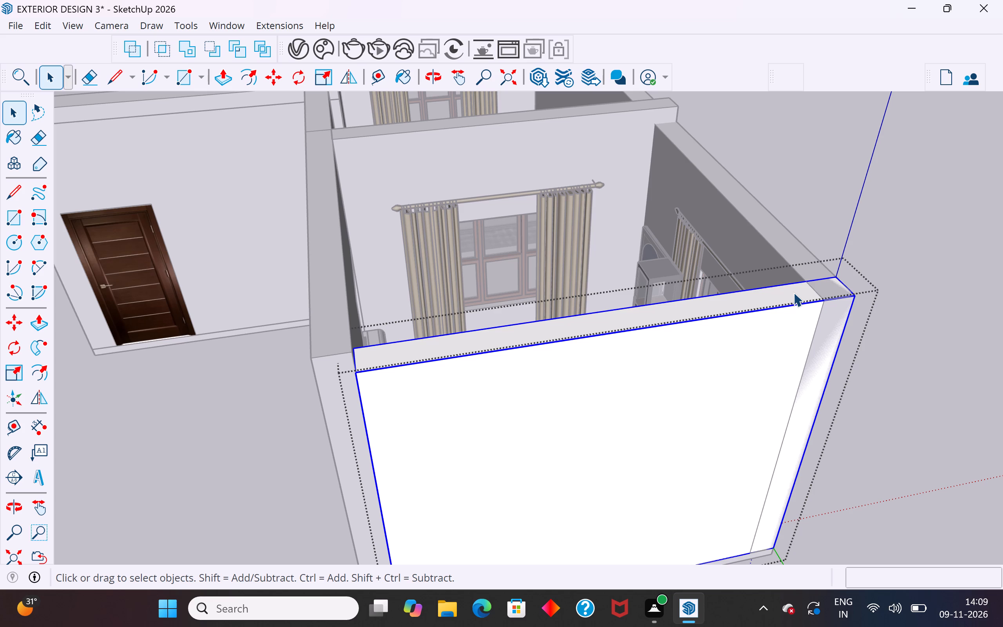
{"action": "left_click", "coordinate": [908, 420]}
Push/Pull the top of the windowless end wall of the bedroom up about 6 13/16", level with the adjoining wall.
{"action": "scroll", "coordinate": [393, 367], "scroll_direction": "up", "scroll_amount": 3}
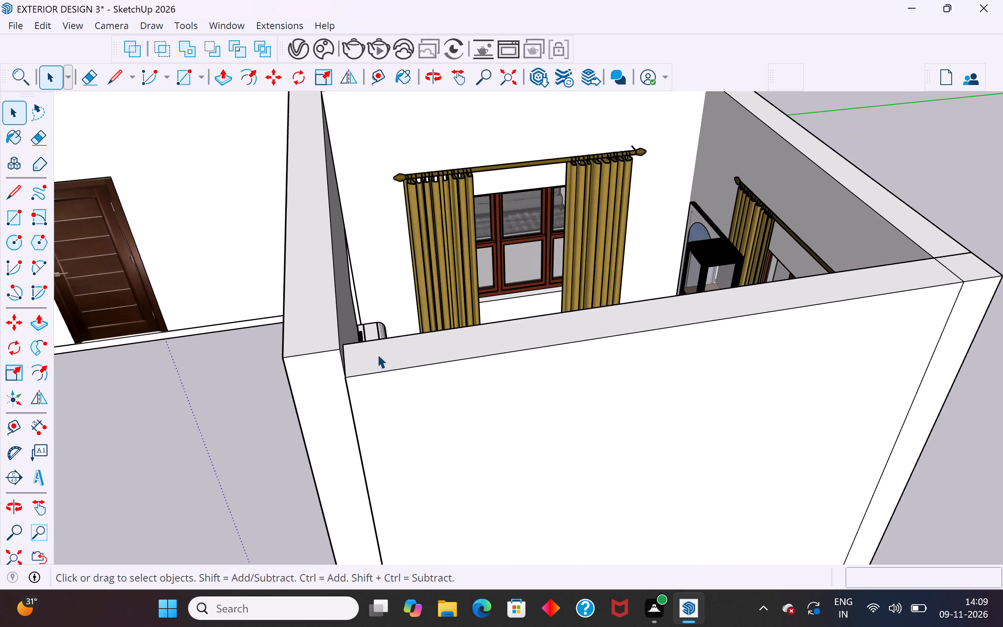
{"action": "middle_click_drag", "start_coordinate": [420, 349], "coordinate": [346, 369]}
{"action": "scroll", "coordinate": [346, 369], "scroll_direction": "up", "scroll_amount": 1}
{"action": "triple_click", "coordinate": [305, 353]}
{"action": "left_click", "coordinate": [305, 353]}
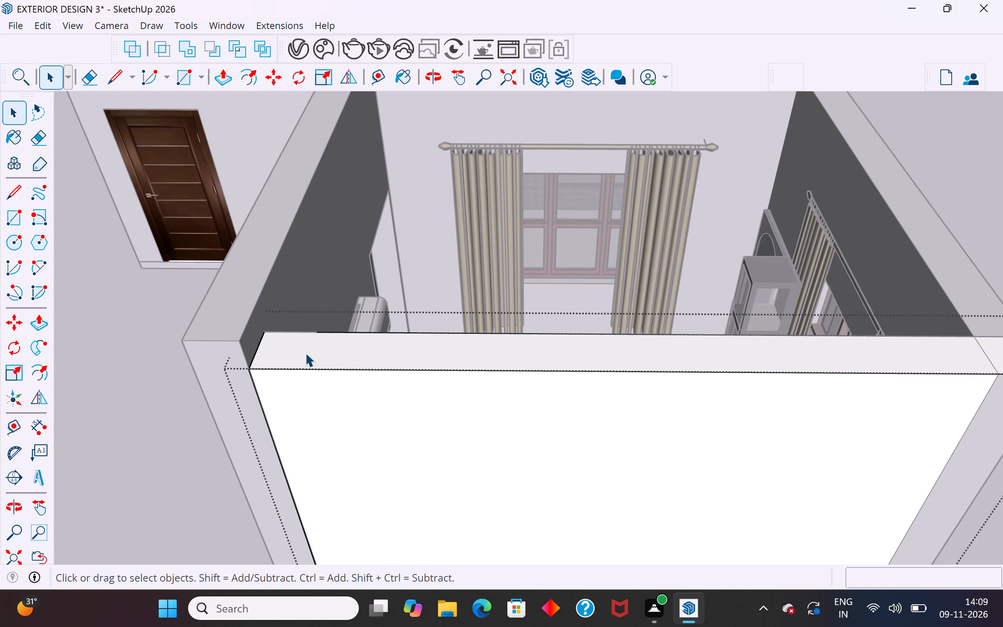
{"action": "left_click", "coordinate": [305, 353]}
{"action": "double_click", "coordinate": [335, 360]}
{"action": "left_click_drag", "start_coordinate": [339, 357], "coordinate": [343, 356]}
{"action": "left_click", "coordinate": [349, 352]}
{"action": "left_click", "coordinate": [351, 350]}
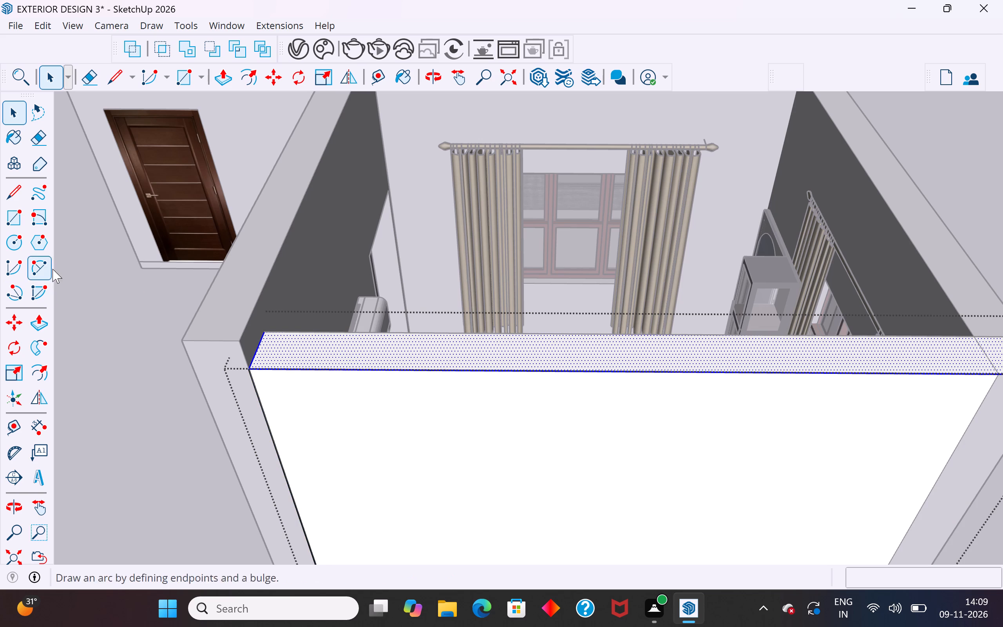
{"action": "left_click", "coordinate": [44, 321]}
{"action": "left_click", "coordinate": [317, 348]}
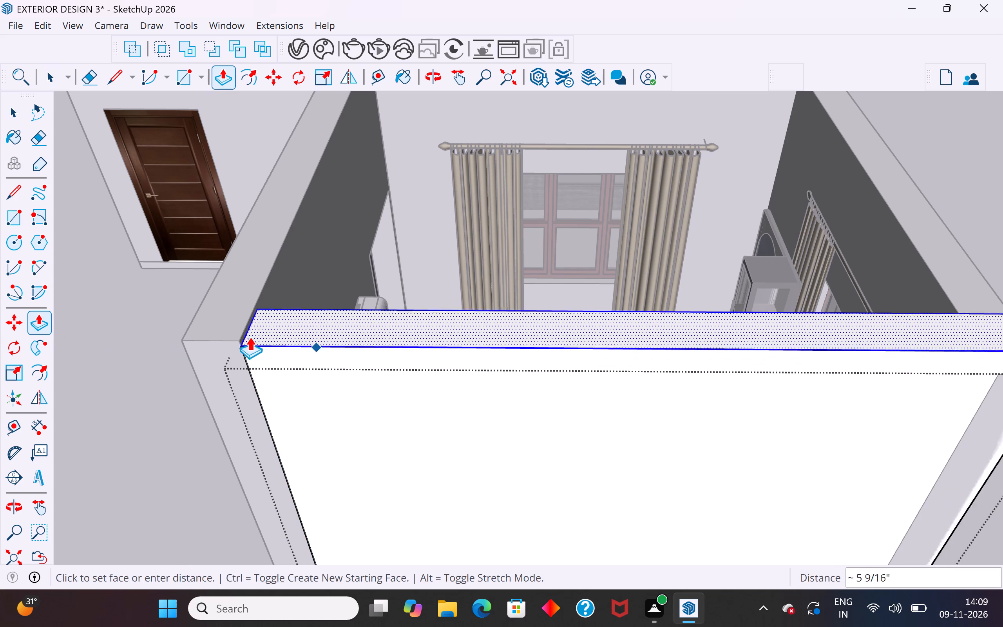
{"action": "left_click", "coordinate": [224, 337]}
{"action": "scroll", "coordinate": [224, 337], "scroll_direction": "down", "scroll_amount": 3}
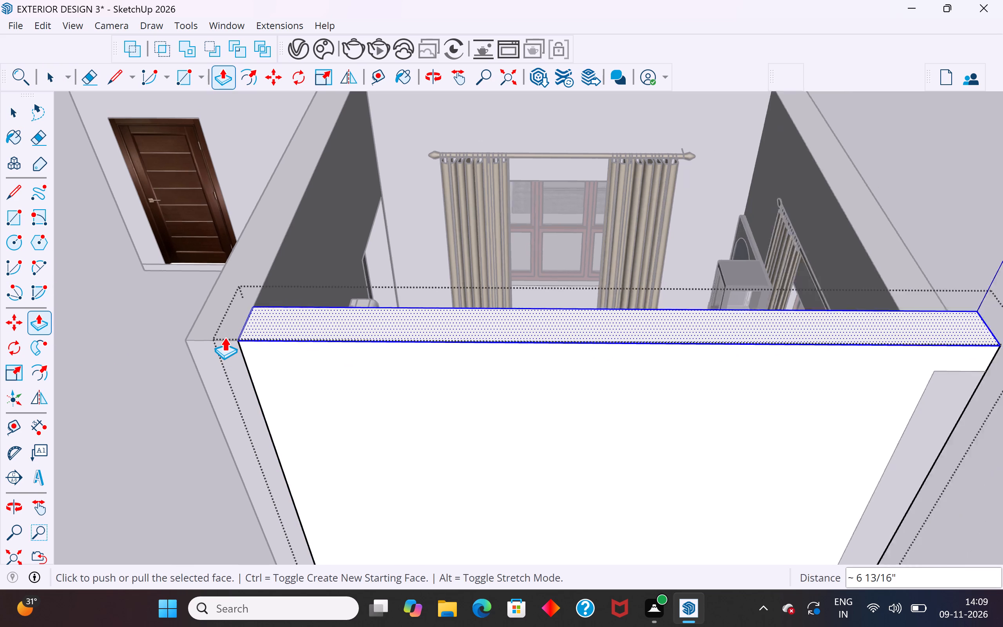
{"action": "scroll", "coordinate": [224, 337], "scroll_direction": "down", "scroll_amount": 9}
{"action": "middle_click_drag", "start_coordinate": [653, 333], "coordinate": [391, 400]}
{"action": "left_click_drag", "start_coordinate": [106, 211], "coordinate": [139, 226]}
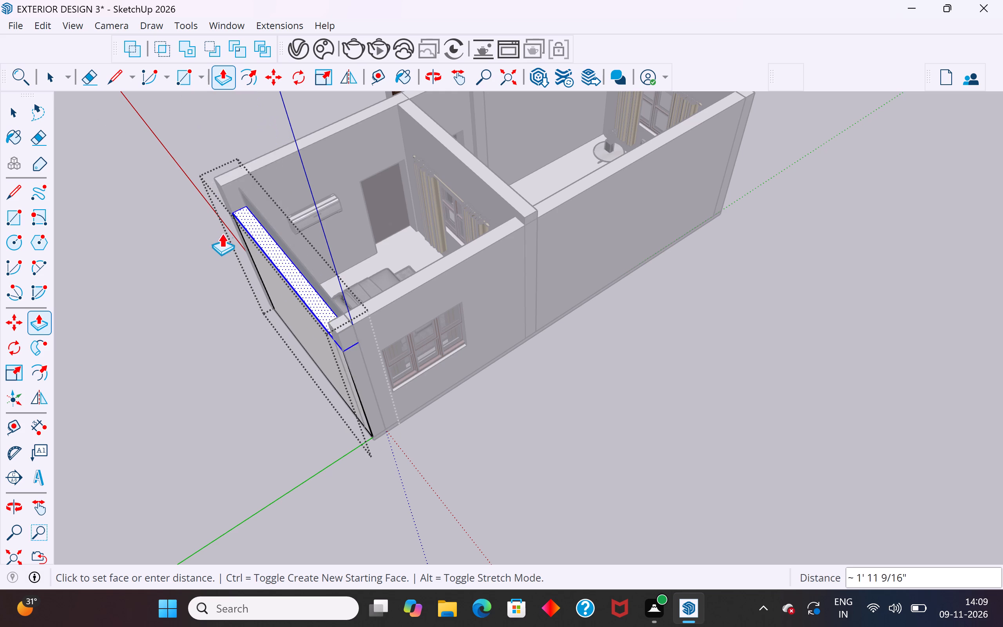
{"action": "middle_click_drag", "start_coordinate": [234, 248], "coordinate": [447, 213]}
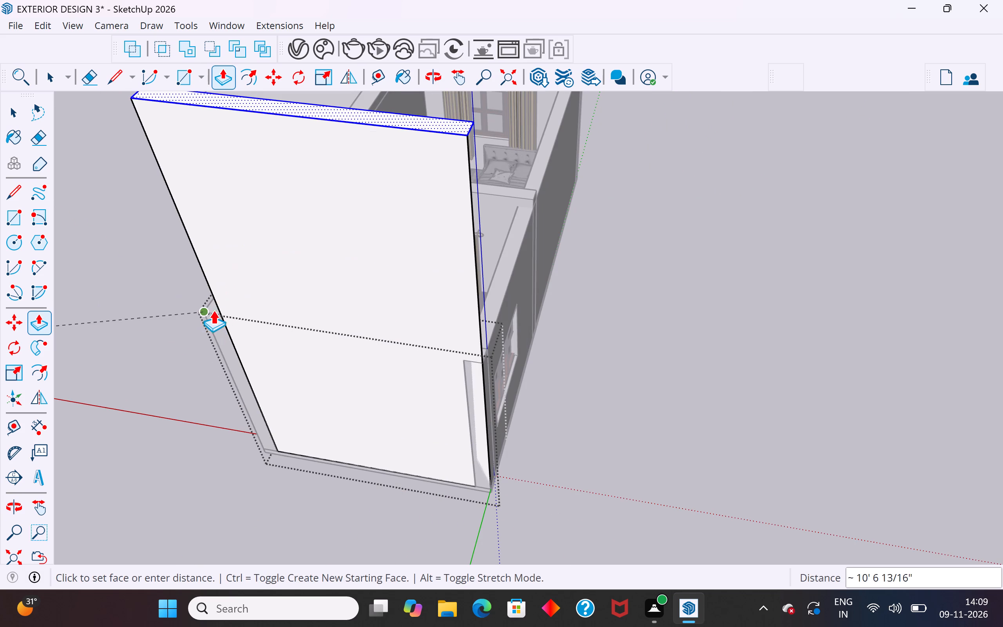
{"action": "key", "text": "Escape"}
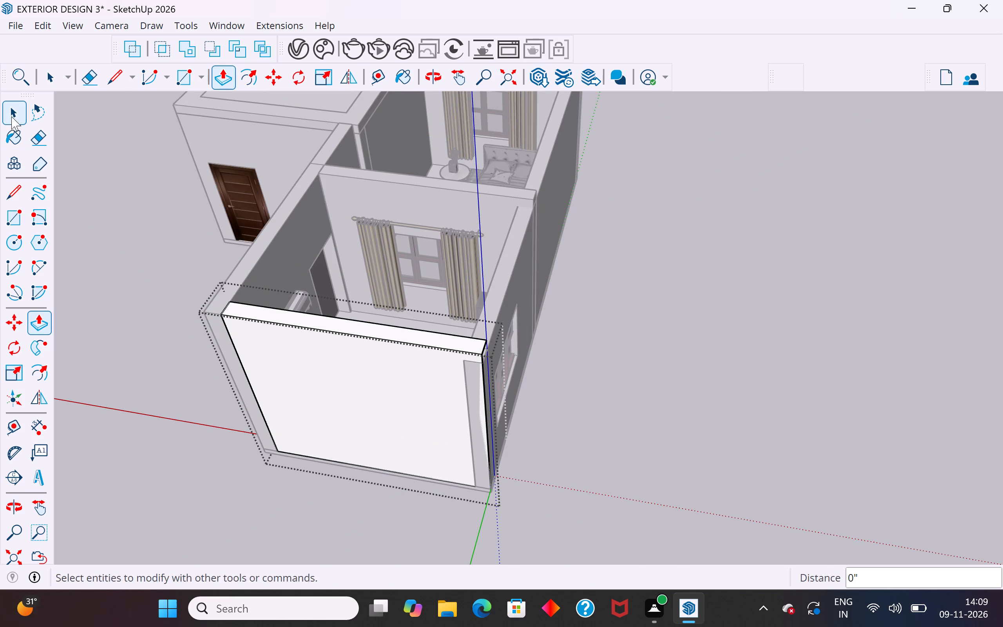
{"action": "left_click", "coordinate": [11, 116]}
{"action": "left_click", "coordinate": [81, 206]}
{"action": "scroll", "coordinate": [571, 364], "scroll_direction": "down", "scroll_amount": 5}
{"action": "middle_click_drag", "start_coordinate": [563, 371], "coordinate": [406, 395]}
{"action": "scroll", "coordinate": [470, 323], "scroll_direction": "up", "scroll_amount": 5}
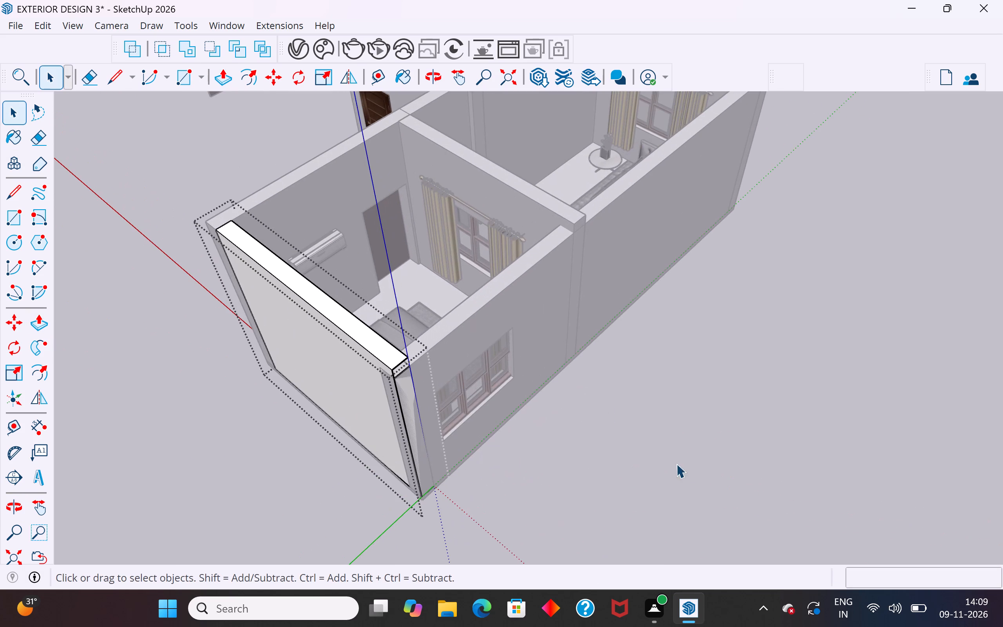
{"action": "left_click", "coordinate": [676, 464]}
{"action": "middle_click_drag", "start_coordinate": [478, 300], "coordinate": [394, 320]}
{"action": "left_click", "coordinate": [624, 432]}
Push/Pull the top of the long exterior wall spanning both bedrooms up about 6 13/16", level with the partition wall.
{"action": "scroll", "coordinate": [459, 389], "scroll_direction": "up", "scroll_amount": 3}
{"action": "middle_click_drag", "start_coordinate": [608, 419], "coordinate": [672, 375]}
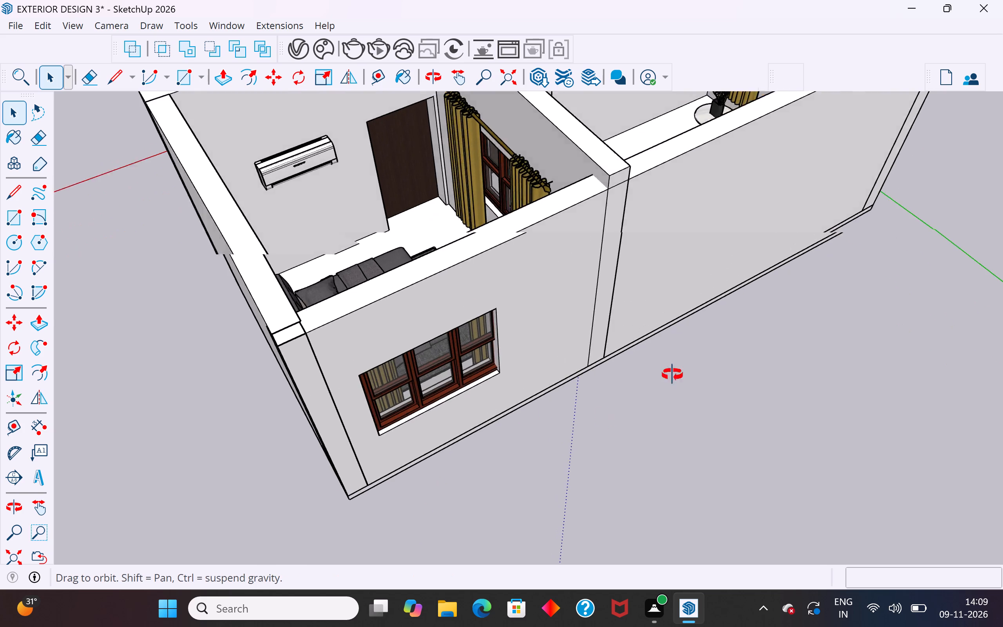
{"action": "middle_click_drag", "start_coordinate": [672, 375], "coordinate": [801, 284]}
{"action": "middle_click_drag", "start_coordinate": [640, 218], "coordinate": [569, 254]}
{"action": "left_click", "coordinate": [520, 157]}
{"action": "triple_click", "coordinate": [532, 156]}
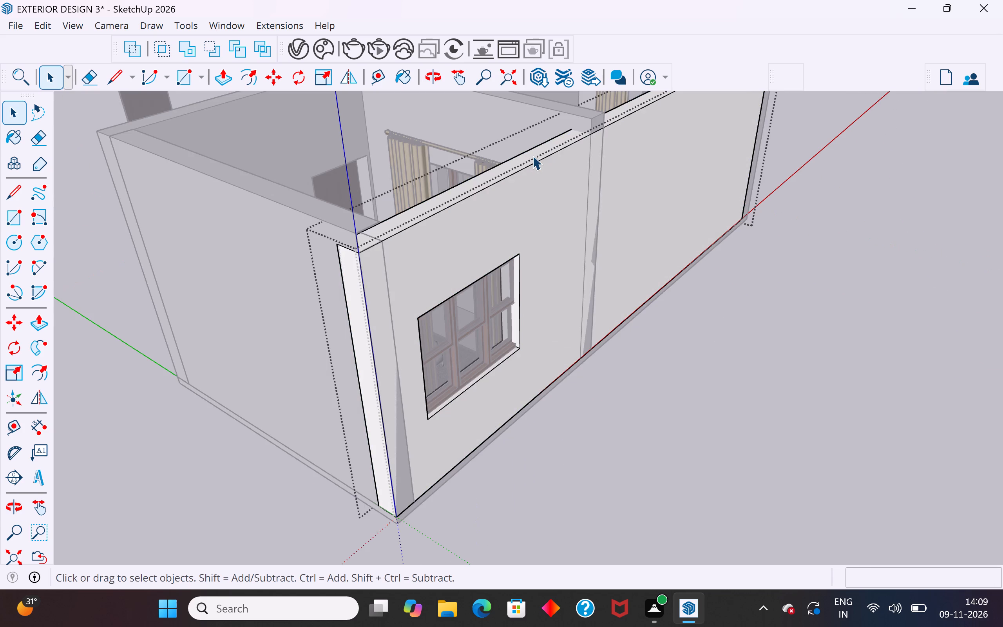
{"action": "scroll", "coordinate": [406, 432], "scroll_direction": "down", "scroll_amount": 5}
{"action": "middle_click_drag", "start_coordinate": [648, 291], "coordinate": [641, 301]}
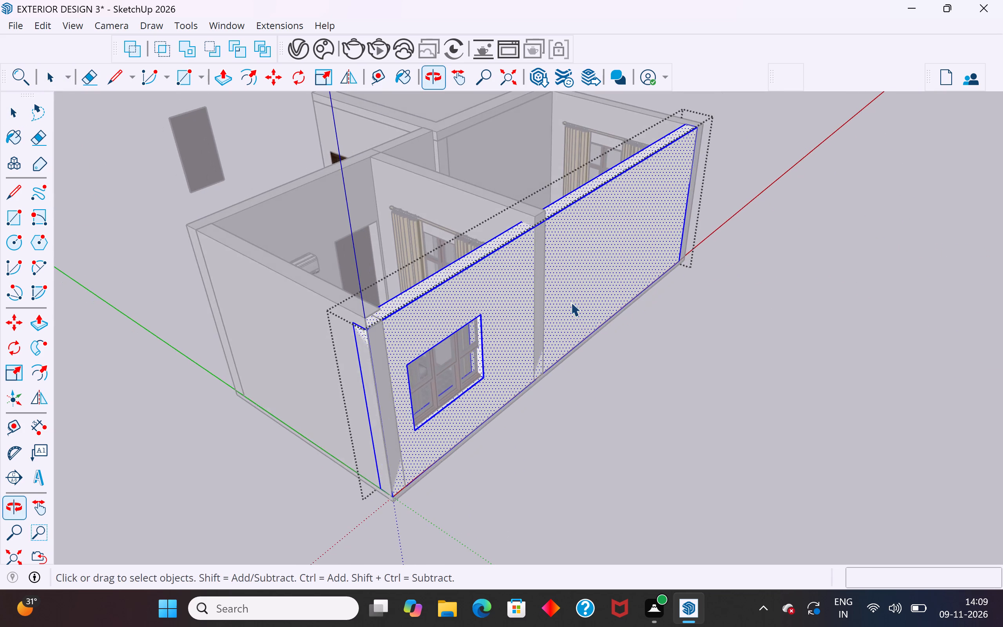
{"action": "scroll", "coordinate": [504, 216], "scroll_direction": "up", "scroll_amount": 3}
{"action": "double_click", "coordinate": [524, 236]}
{"action": "left_click", "coordinate": [532, 227]}
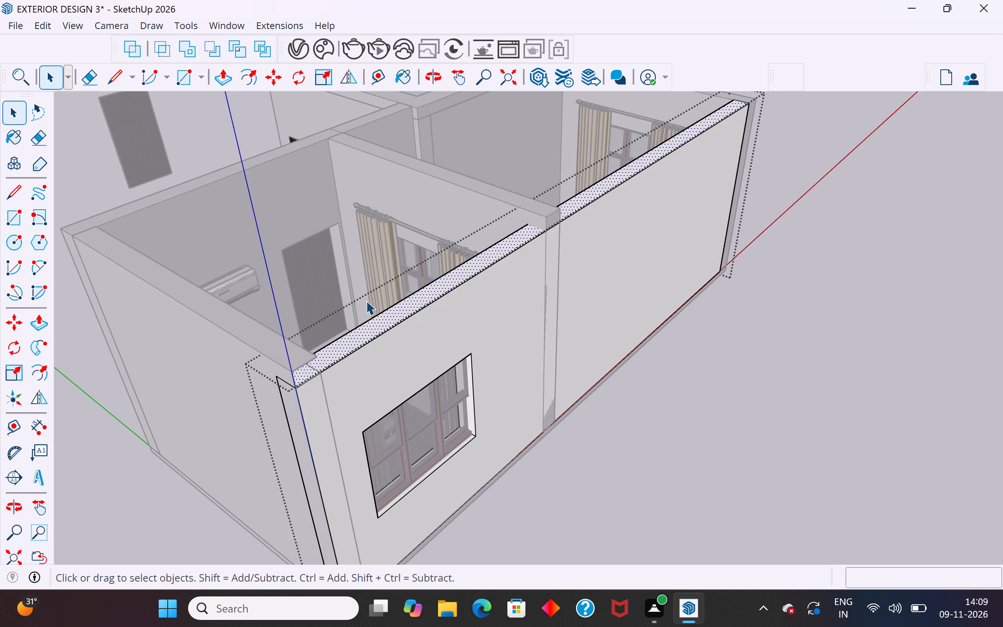
{"action": "left_click", "coordinate": [34, 326]}
{"action": "left_click", "coordinate": [531, 242]}
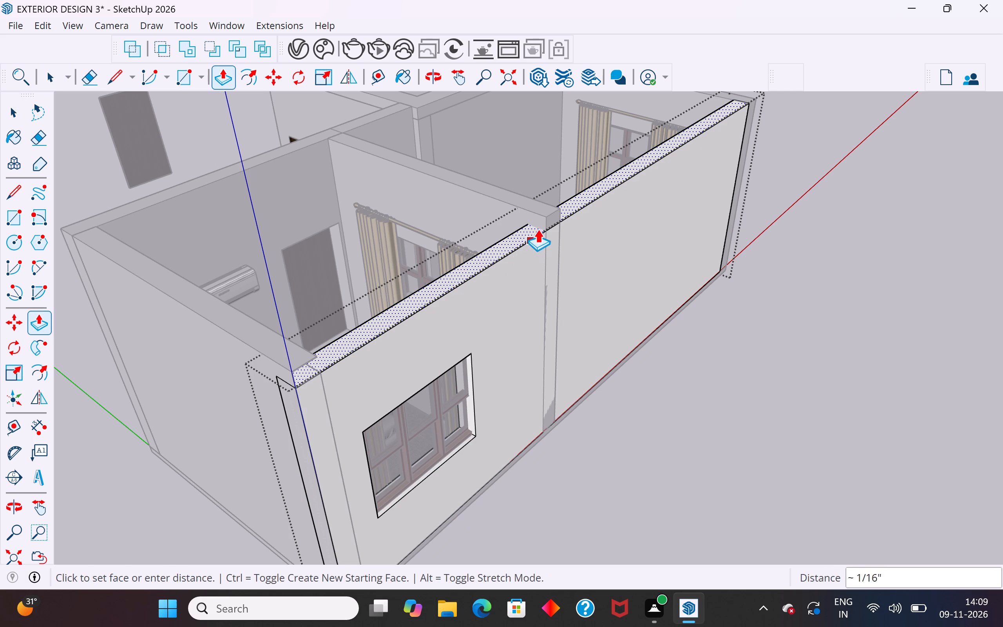
{"action": "left_click", "coordinate": [549, 213]}
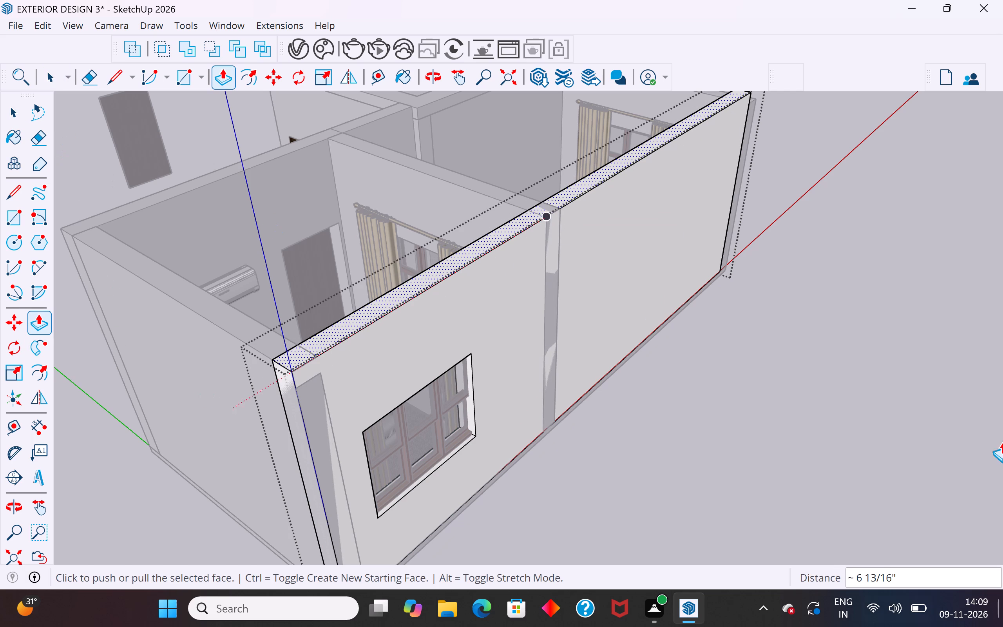
{"action": "left_click", "coordinate": [16, 111]}
{"action": "left_click", "coordinate": [82, 168]}
{"action": "scroll", "coordinate": [512, 279], "scroll_direction": "down", "scroll_amount": 5}
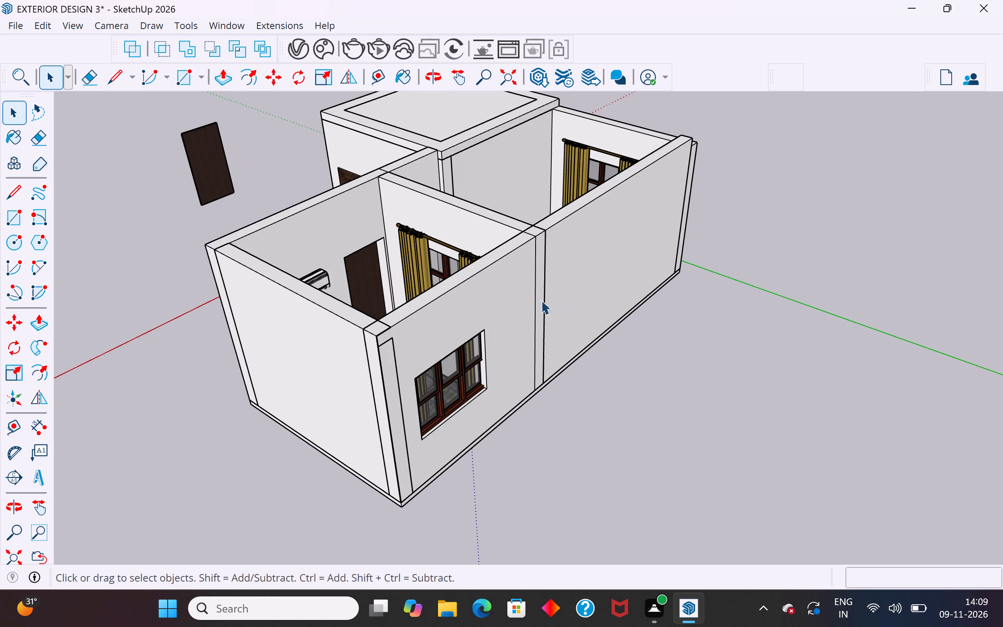
{"action": "left_click", "coordinate": [642, 356]}
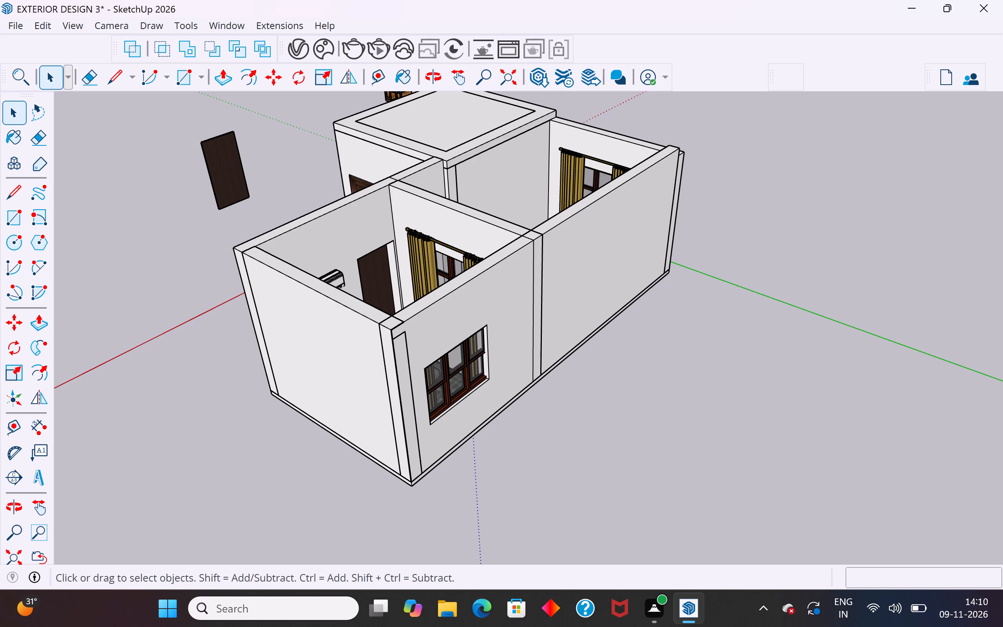
Examine the corner beside the window where the end wall meets the long exterior wall.
{"action": "scroll", "coordinate": [581, 402], "scroll_direction": "down", "scroll_amount": 4}
{"action": "left_click", "coordinate": [238, 346]}
{"action": "scroll", "coordinate": [478, 389], "scroll_direction": "up", "scroll_amount": 4}
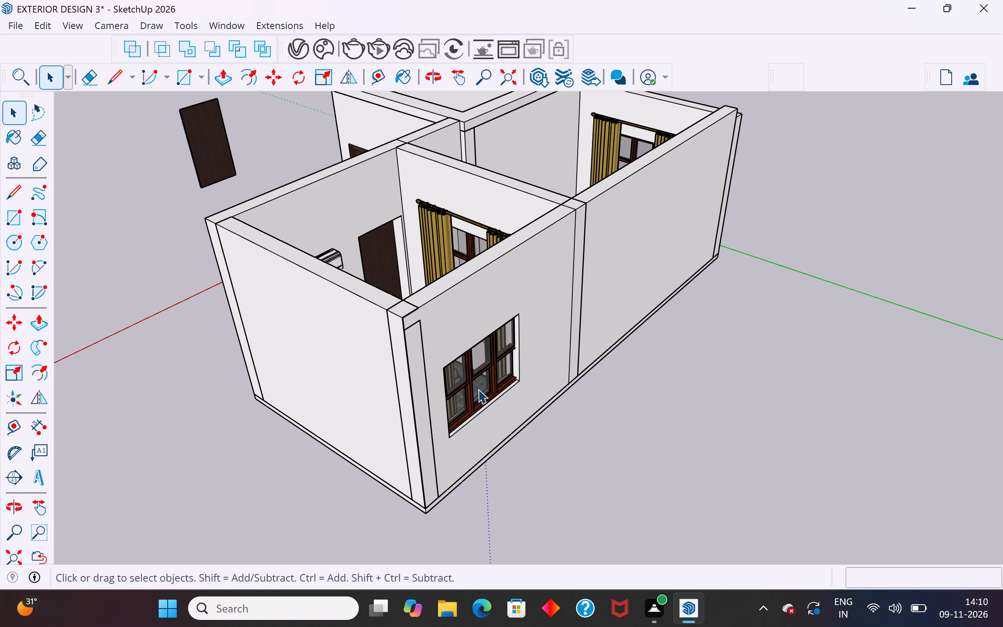
{"action": "scroll", "coordinate": [444, 320], "scroll_direction": "up", "scroll_amount": 5}
{"action": "left_click", "coordinate": [384, 346]}
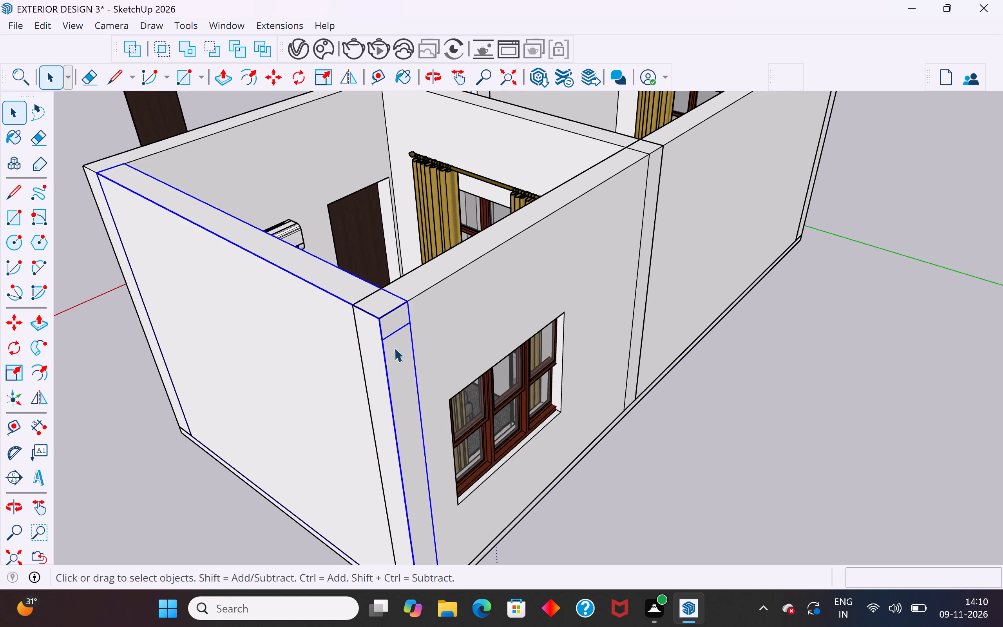
{"action": "middle_click_drag", "start_coordinate": [395, 346], "coordinate": [308, 326]}
{"action": "scroll", "coordinate": [301, 356], "scroll_direction": "down", "scroll_amount": 2}
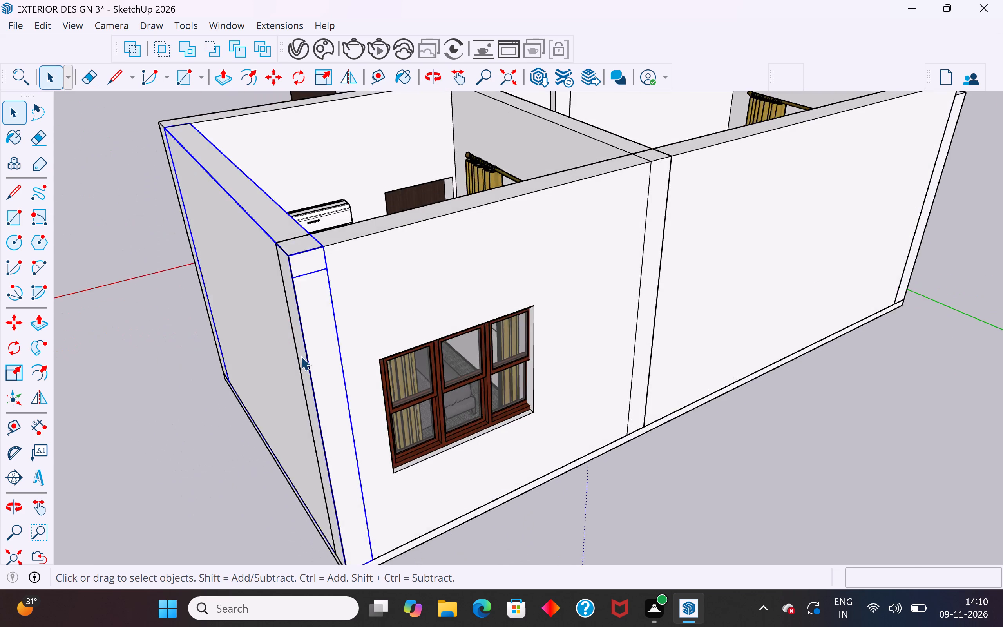
{"action": "scroll", "coordinate": [301, 356], "scroll_direction": "down", "scroll_amount": 8}
Push/Pull the top of the short window wall beside the flat-roofed room up about 10' 6 13/16".
{"action": "middle_click_drag", "start_coordinate": [678, 280], "coordinate": [375, 355]}
{"action": "scroll", "coordinate": [544, 298], "scroll_direction": "up", "scroll_amount": 4}
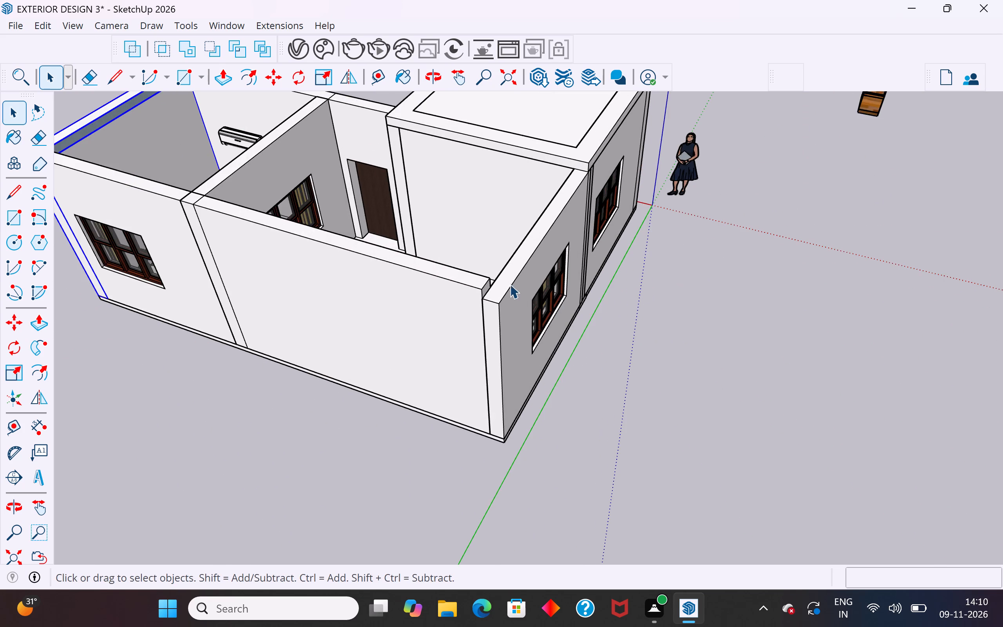
{"action": "triple_click", "coordinate": [510, 271]}
{"action": "left_click", "coordinate": [510, 271]}
{"action": "left_click", "coordinate": [523, 252]}
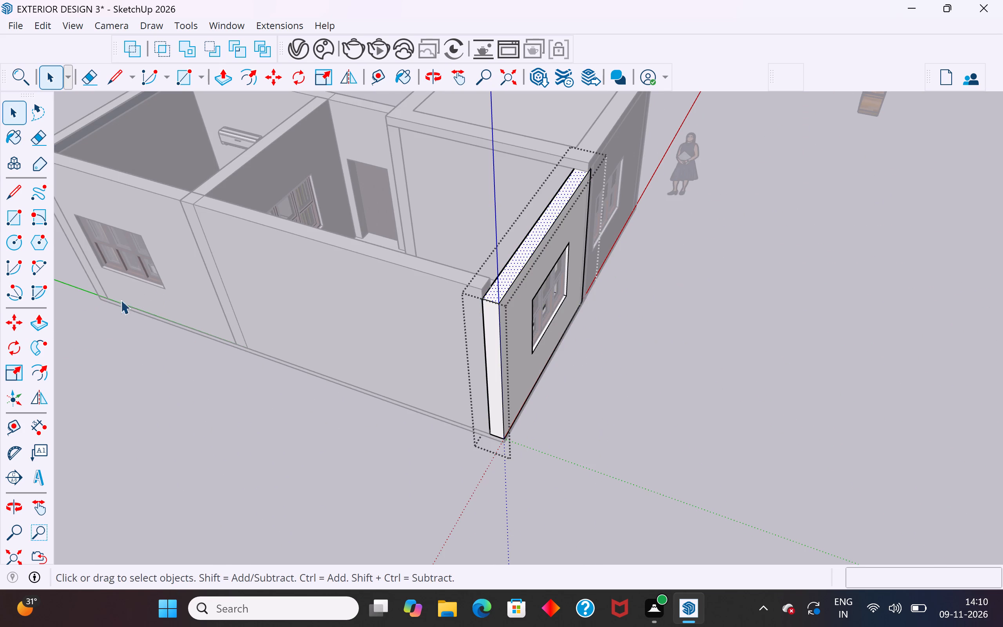
{"action": "left_click", "coordinate": [44, 323]}
{"action": "left_click", "coordinate": [502, 276]}
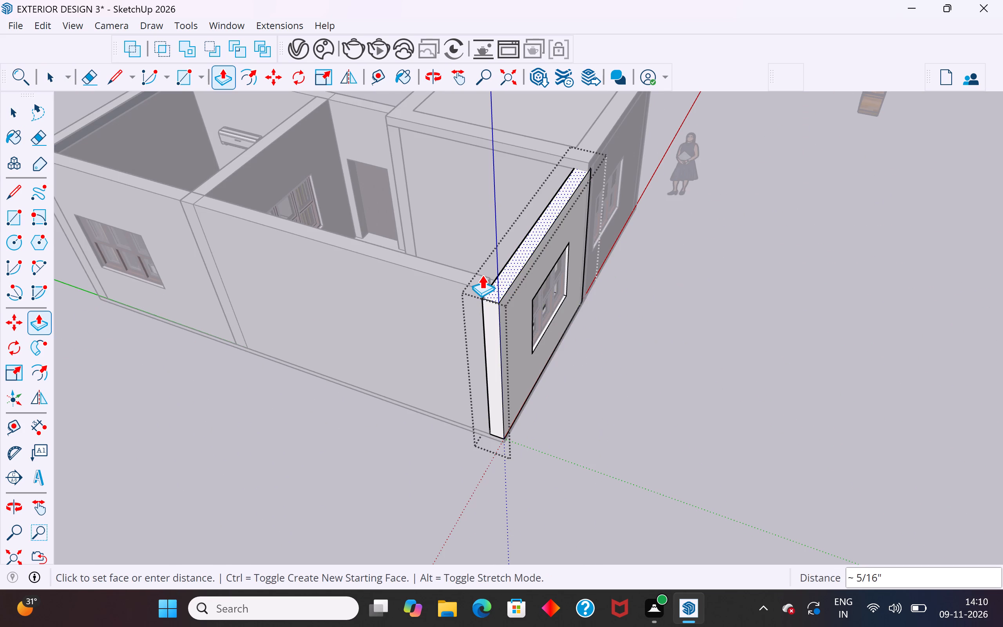
{"action": "scroll", "coordinate": [473, 286], "scroll_direction": "up", "scroll_amount": 7}
{"action": "left_click", "coordinate": [473, 286]}
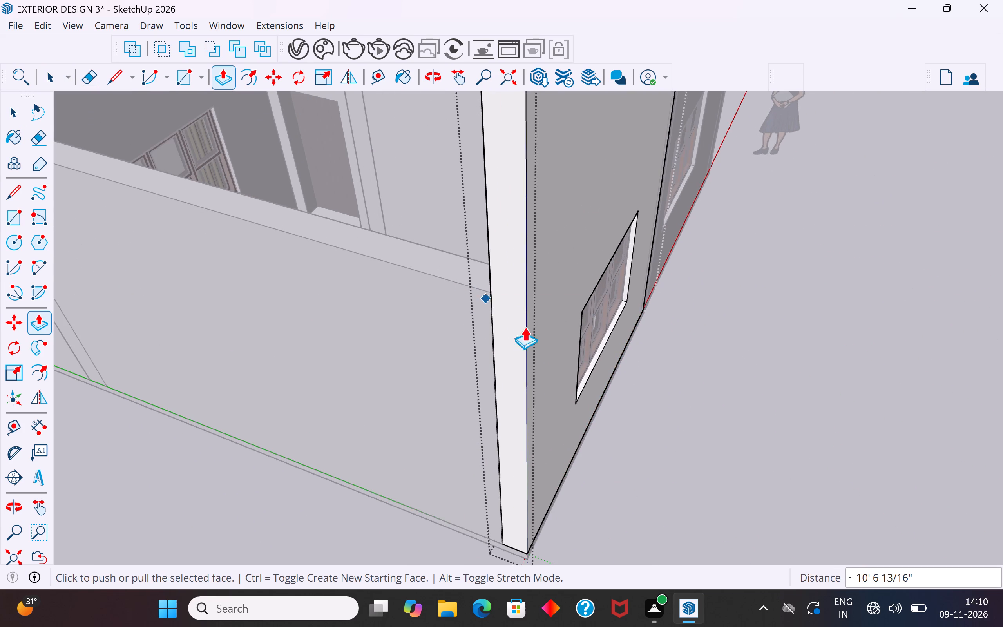
{"action": "scroll", "coordinate": [551, 353], "scroll_direction": "down", "scroll_amount": 6}
{"action": "middle_click_drag", "start_coordinate": [534, 408], "coordinate": [625, 410]}
{"action": "scroll", "coordinate": [510, 450], "scroll_direction": "down", "scroll_amount": 11}
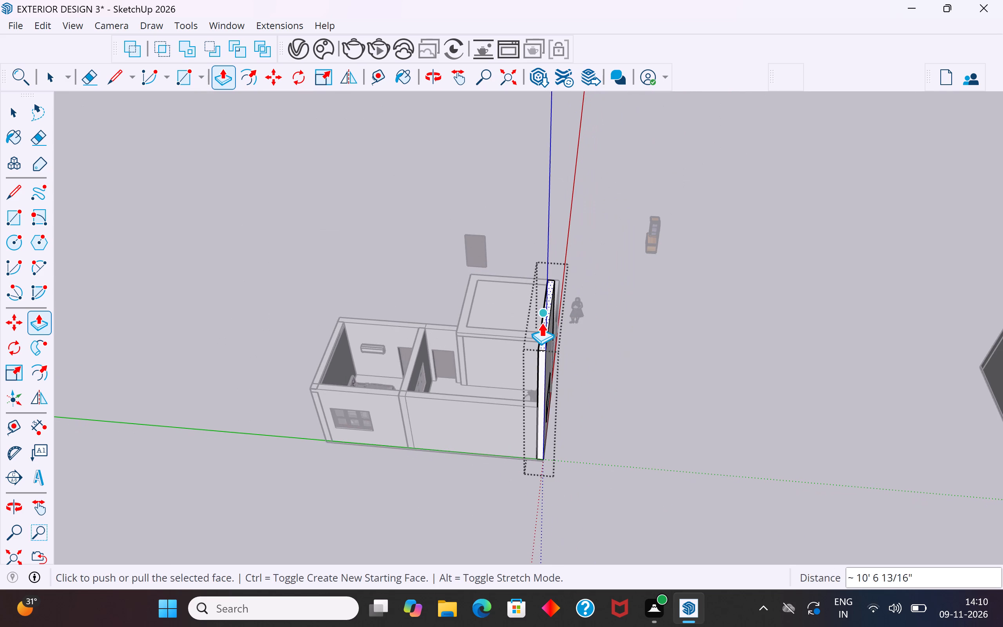
Push/Pull the top of the short window wall back down 10', level with the long exterior wall.
{"action": "scroll", "coordinate": [538, 352], "scroll_direction": "up", "scroll_amount": 5}
{"action": "left_click", "coordinate": [538, 352]}
{"action": "scroll", "coordinate": [529, 437], "scroll_direction": "up", "scroll_amount": 2}
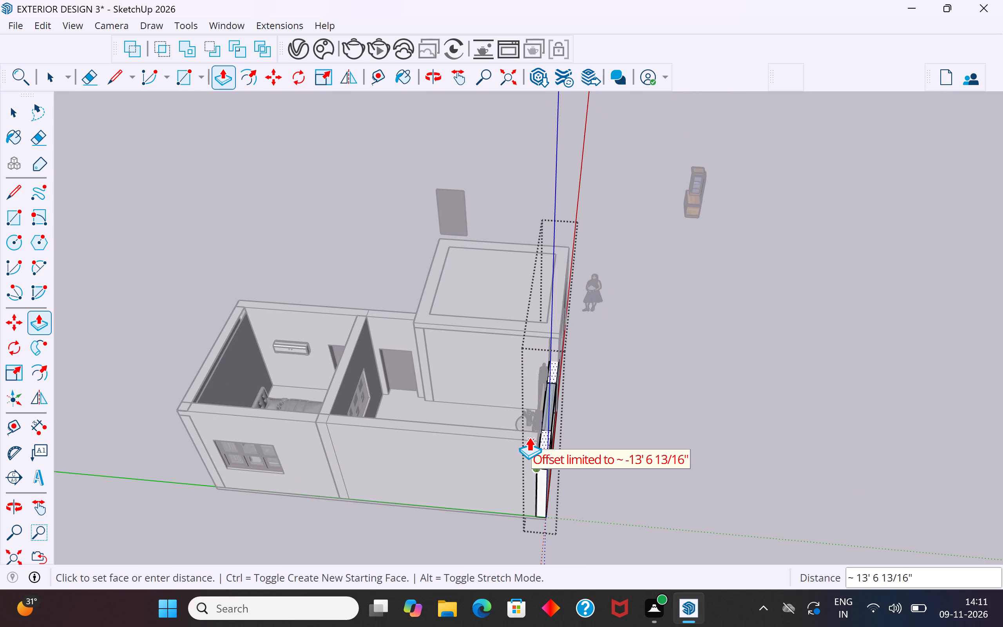
{"action": "scroll", "coordinate": [529, 437], "scroll_direction": "up", "scroll_amount": 4}
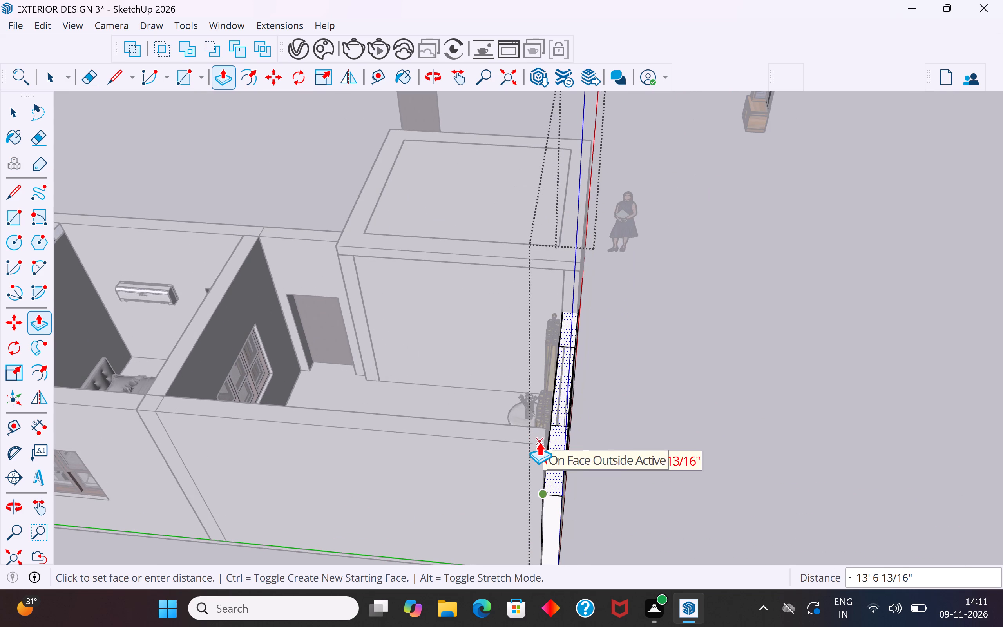
{"action": "scroll", "coordinate": [539, 442], "scroll_direction": "up", "scroll_amount": 6}
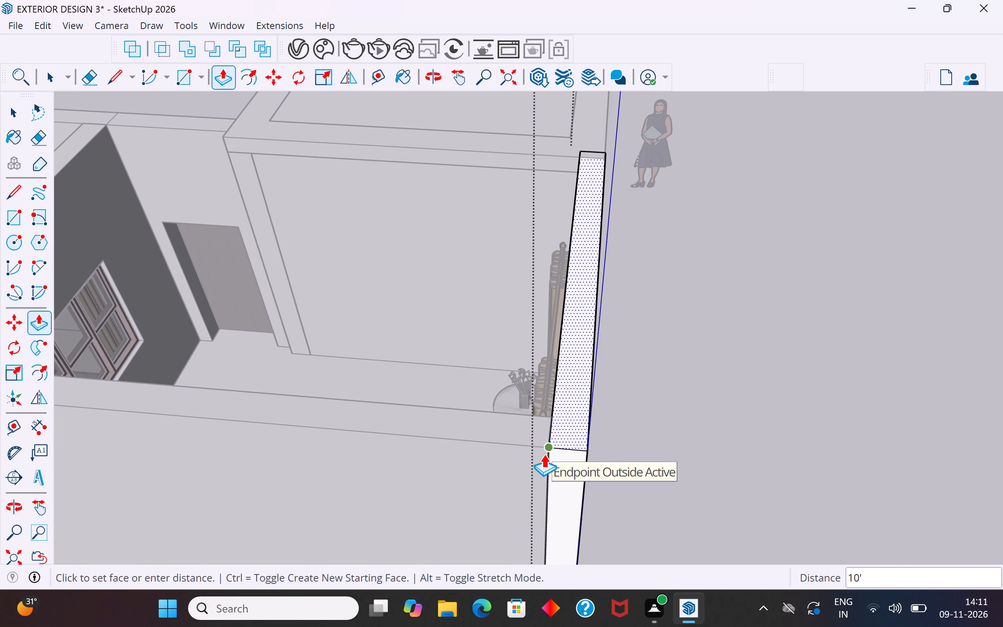
{"action": "left_click", "coordinate": [544, 453]}
{"action": "left_click", "coordinate": [15, 108]}
{"action": "left_click", "coordinate": [799, 314]}
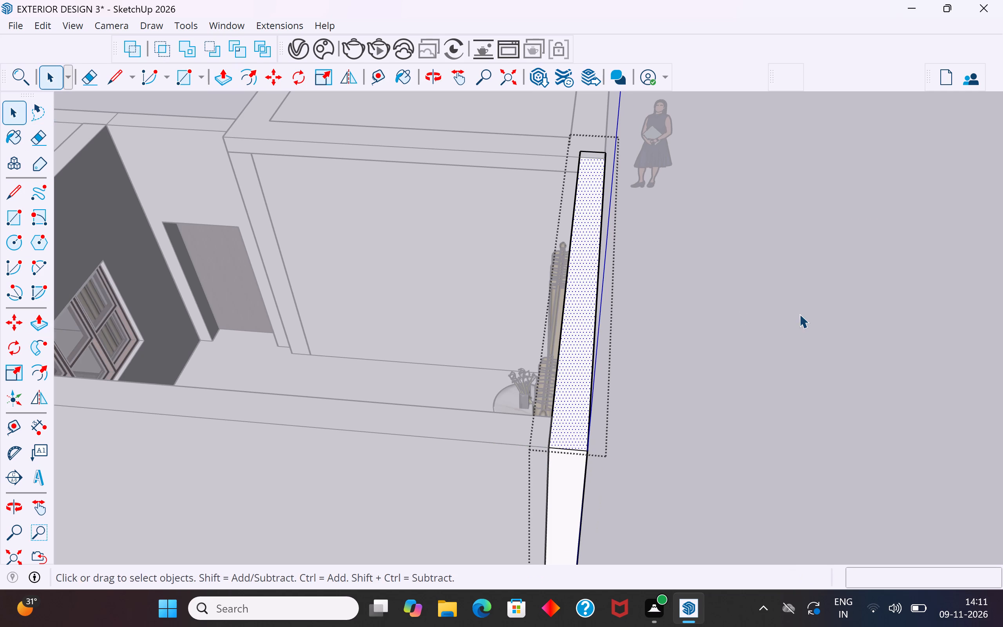
Inspect the wall tops around the whole house from above and from all sides, with nothing selected.
{"action": "scroll", "coordinate": [739, 309], "scroll_direction": "down", "scroll_amount": 11}
{"action": "middle_click_drag", "start_coordinate": [676, 398], "coordinate": [875, 410]}
{"action": "scroll", "coordinate": [571, 317], "scroll_direction": "down", "scroll_amount": 4}
{"action": "middle_click_drag", "start_coordinate": [592, 332], "coordinate": [623, 347]}
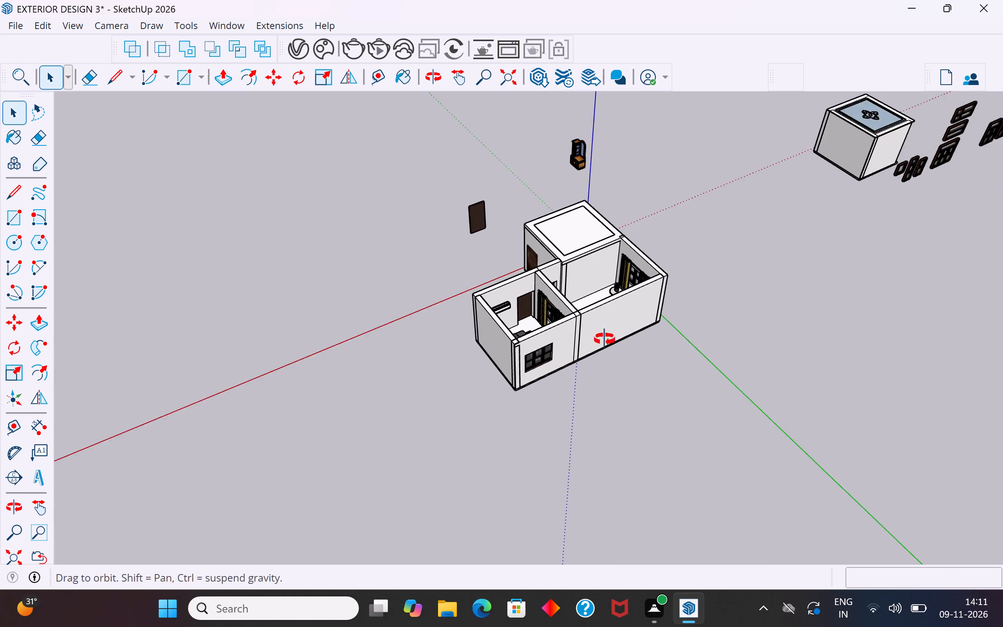
{"action": "middle_click_drag", "start_coordinate": [623, 347], "coordinate": [786, 343]}
{"action": "scroll", "coordinate": [465, 313], "scroll_direction": "up", "scroll_amount": 5}
{"action": "middle_click_drag", "start_coordinate": [498, 329], "coordinate": [724, 356]}
{"action": "scroll", "coordinate": [552, 484], "scroll_direction": "down", "scroll_amount": 5}
{"action": "middle_click_drag", "start_coordinate": [575, 477], "coordinate": [684, 451]}
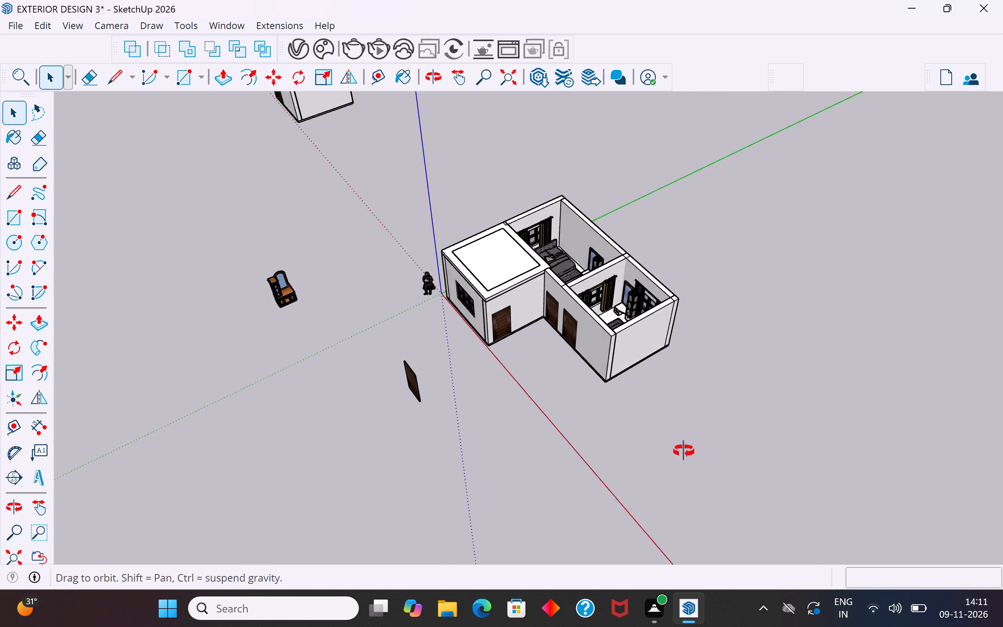
Scale the short window wall beside the flat-roofed room lengthwise by about 0.97, shortening it at the flat-roofed room's corner.
{"action": "middle_click_drag", "start_coordinate": [684, 451], "coordinate": [686, 451]}
{"action": "scroll", "coordinate": [569, 169], "scroll_direction": "up", "scroll_amount": 5}
{"action": "scroll", "coordinate": [551, 318], "scroll_direction": "up", "scroll_amount": 3}
{"action": "middle_click_drag", "start_coordinate": [588, 344], "coordinate": [622, 354]}
{"action": "scroll", "coordinate": [393, 305], "scroll_direction": "up", "scroll_amount": 3}
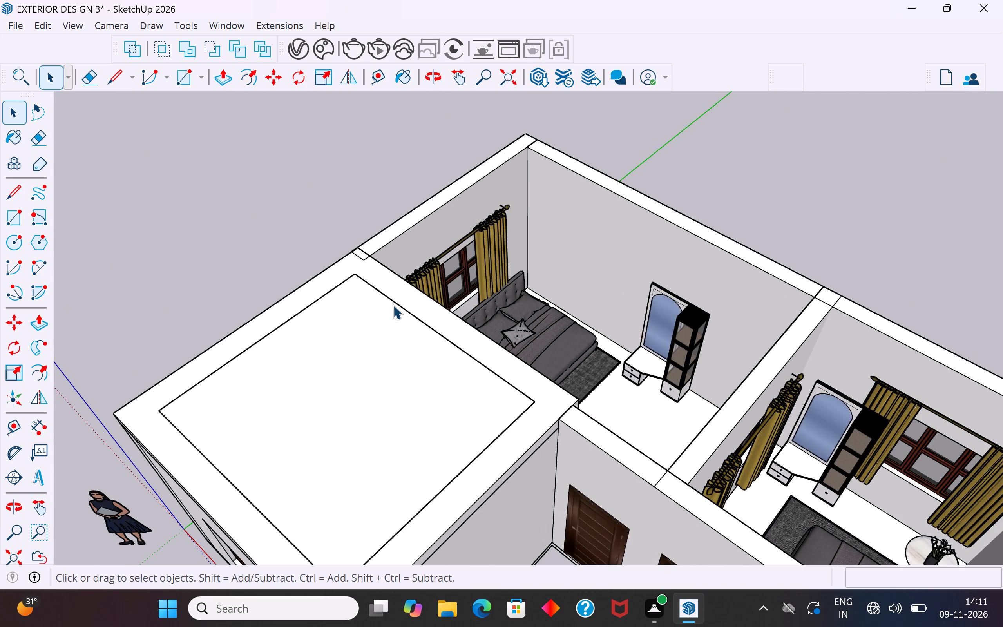
{"action": "middle_click_drag", "start_coordinate": [330, 306], "coordinate": [712, 272]}
{"action": "middle_click_drag", "start_coordinate": [468, 357], "coordinate": [622, 287]}
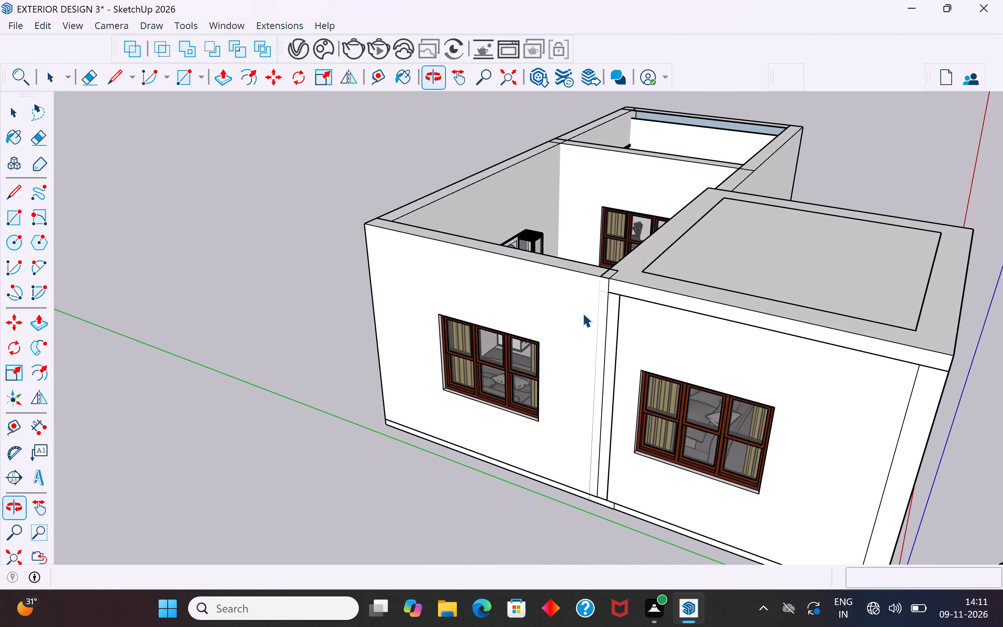
{"action": "left_click", "coordinate": [579, 303]}
{"action": "scroll", "coordinate": [599, 310], "scroll_direction": "up", "scroll_amount": 3}
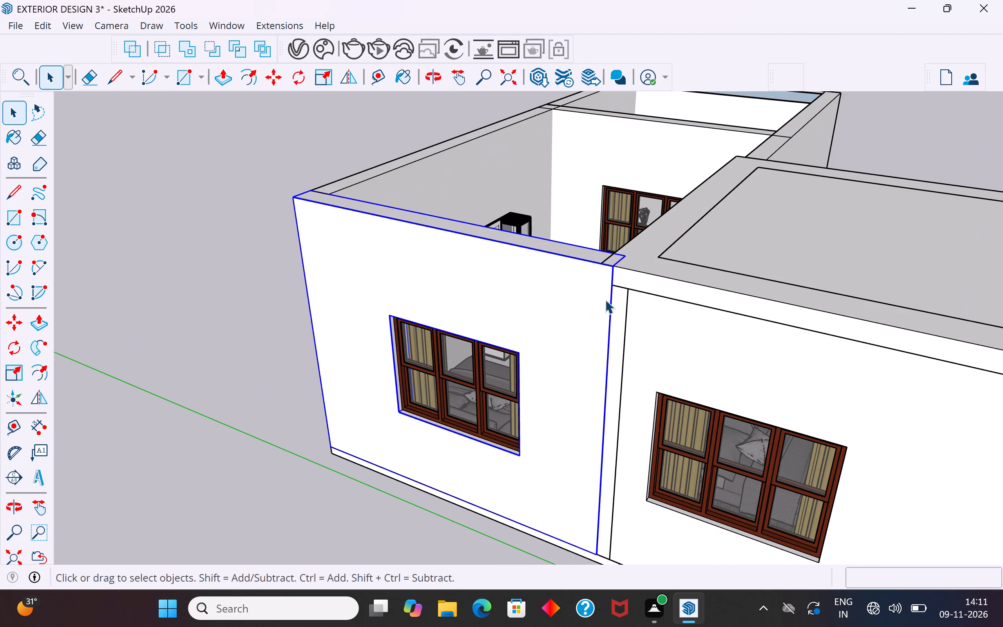
{"action": "key", "text": "s"}
{"action": "scroll", "coordinate": [620, 268], "scroll_direction": "up", "scroll_amount": 10}
{"action": "scroll", "coordinate": [646, 312], "scroll_direction": "down", "scroll_amount": 6}
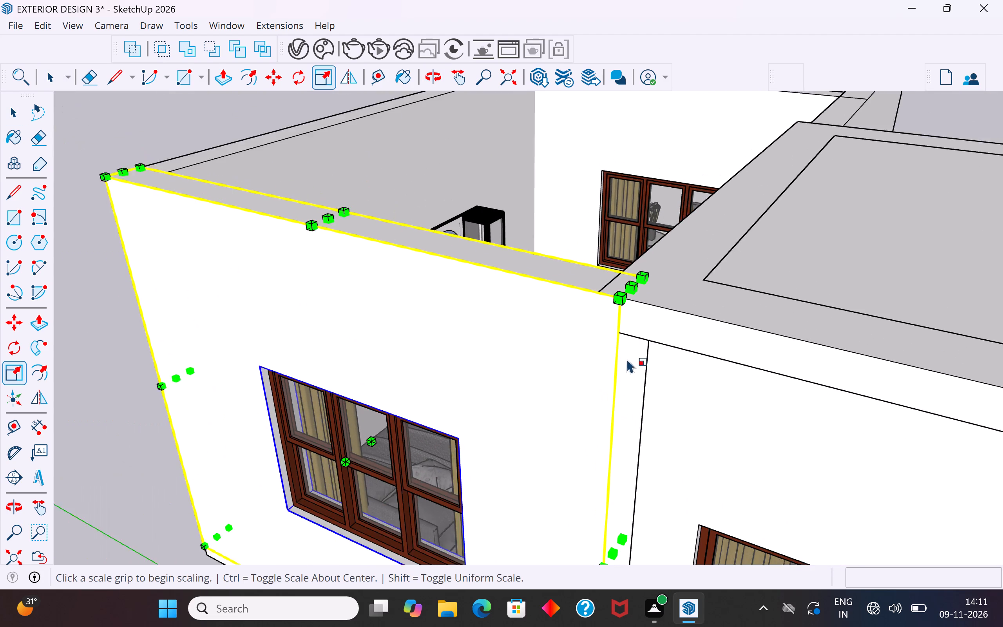
{"action": "left_click", "coordinate": [618, 536]}
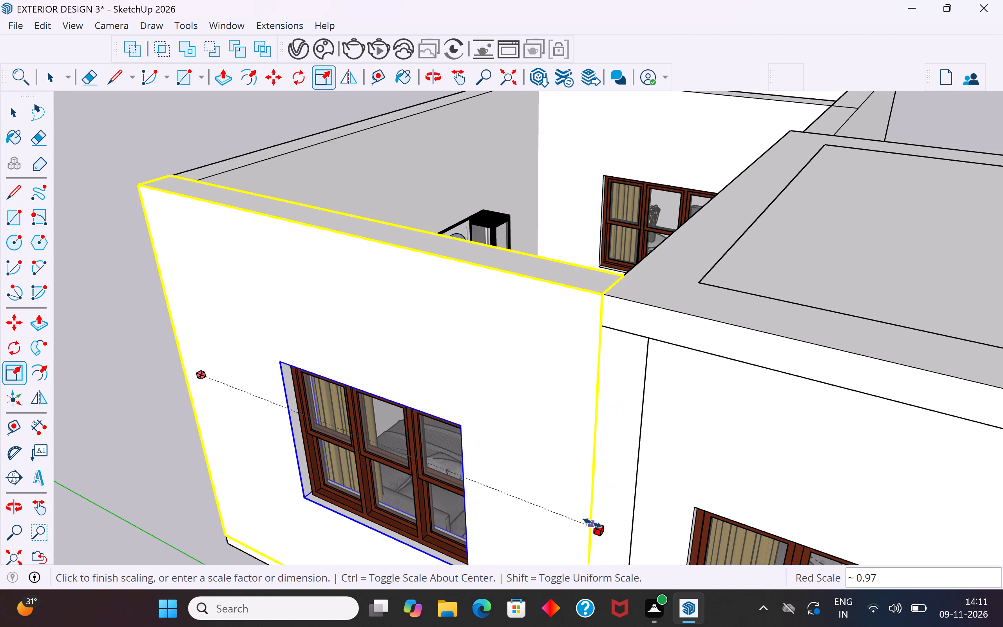
{"action": "left_click", "coordinate": [592, 523]}
{"action": "left_click", "coordinate": [16, 110]}
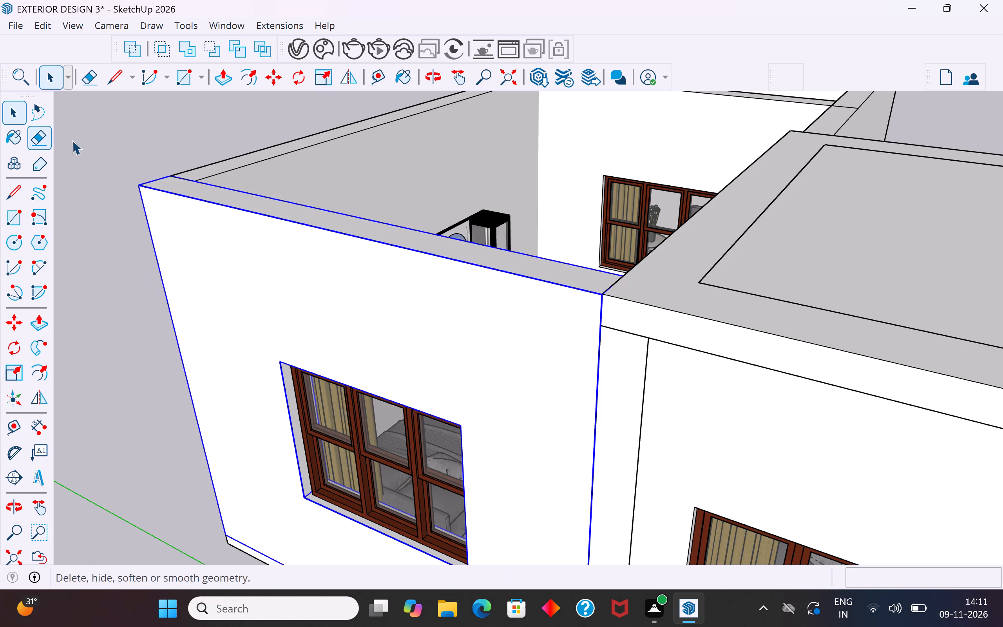
{"action": "left_click", "coordinate": [72, 140]}
Scale the end wall of the air-conditioned bedroom lengthwise by about 0.93, pulling its end back from the long window wall's outer face.
{"action": "scroll", "coordinate": [442, 222], "scroll_direction": "down", "scroll_amount": 5}
{"action": "middle_click_drag", "start_coordinate": [461, 252], "coordinate": [659, 332]}
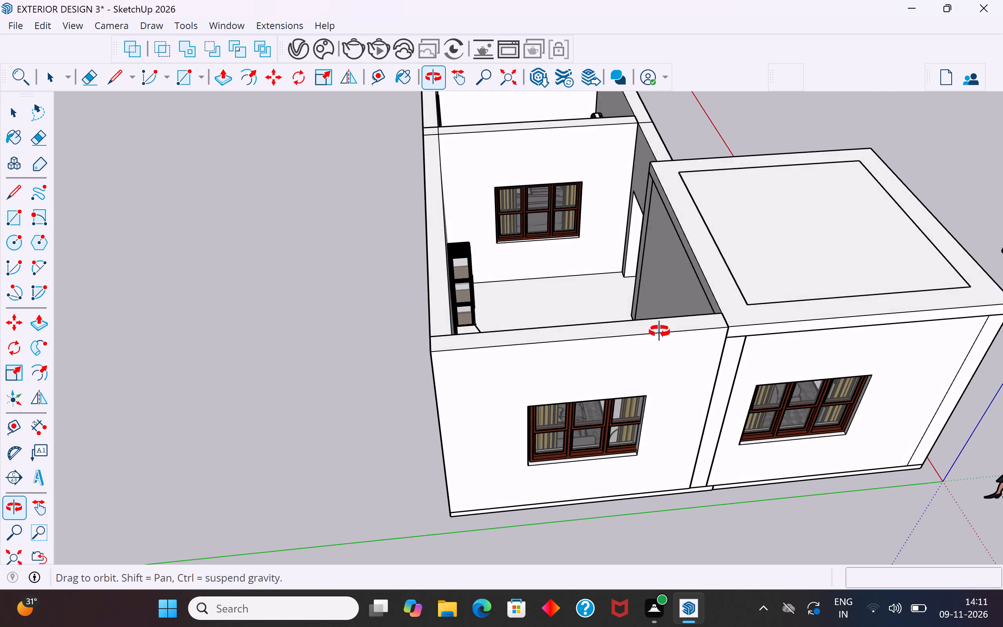
{"action": "middle_click_drag", "start_coordinate": [659, 332], "coordinate": [876, 306]}
{"action": "left_click", "coordinate": [596, 306]}
{"action": "middle_click_drag", "start_coordinate": [443, 332], "coordinate": [797, 241]}
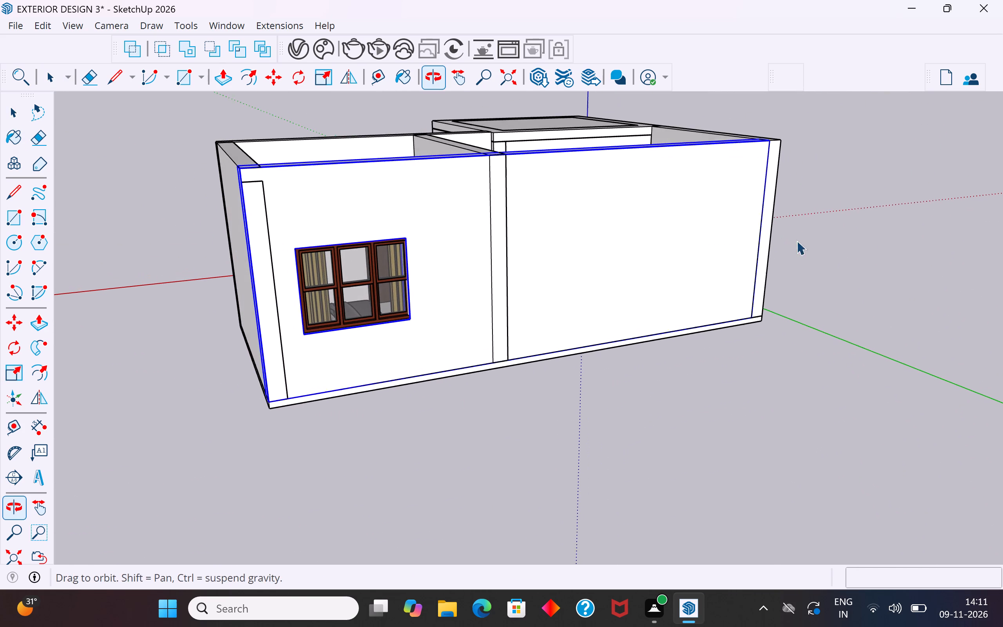
{"action": "middle_click_drag", "start_coordinate": [797, 241], "coordinate": [798, 240]}
{"action": "left_click", "coordinate": [255, 237]}
{"action": "scroll", "coordinate": [255, 237], "scroll_direction": "up", "scroll_amount": 3}
{"action": "middle_click_drag", "start_coordinate": [260, 237], "coordinate": [394, 252]}
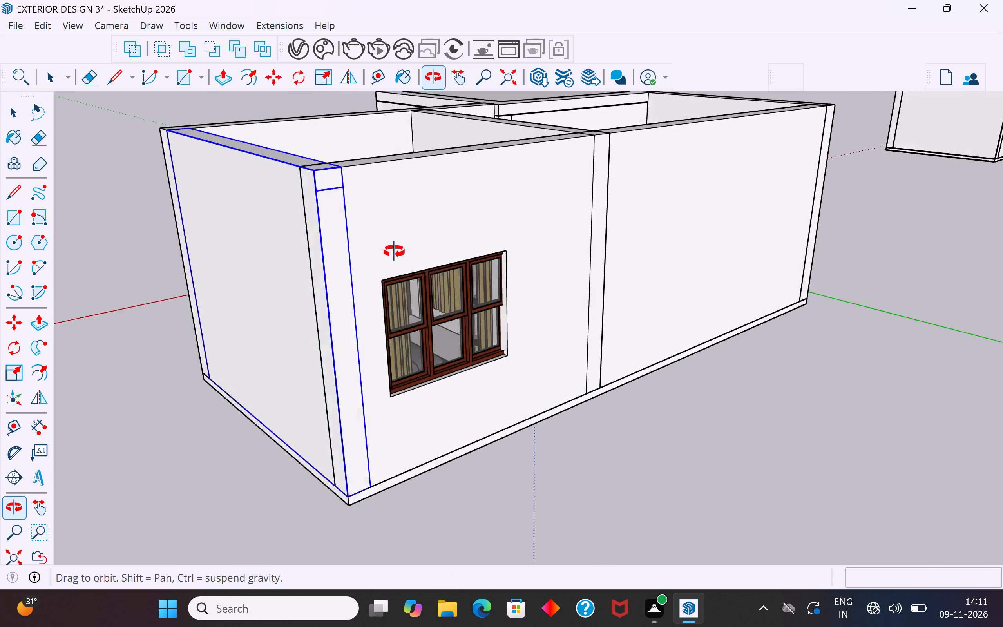
{"action": "middle_click_drag", "start_coordinate": [394, 252], "coordinate": [480, 238]}
{"action": "key", "text": "s"}
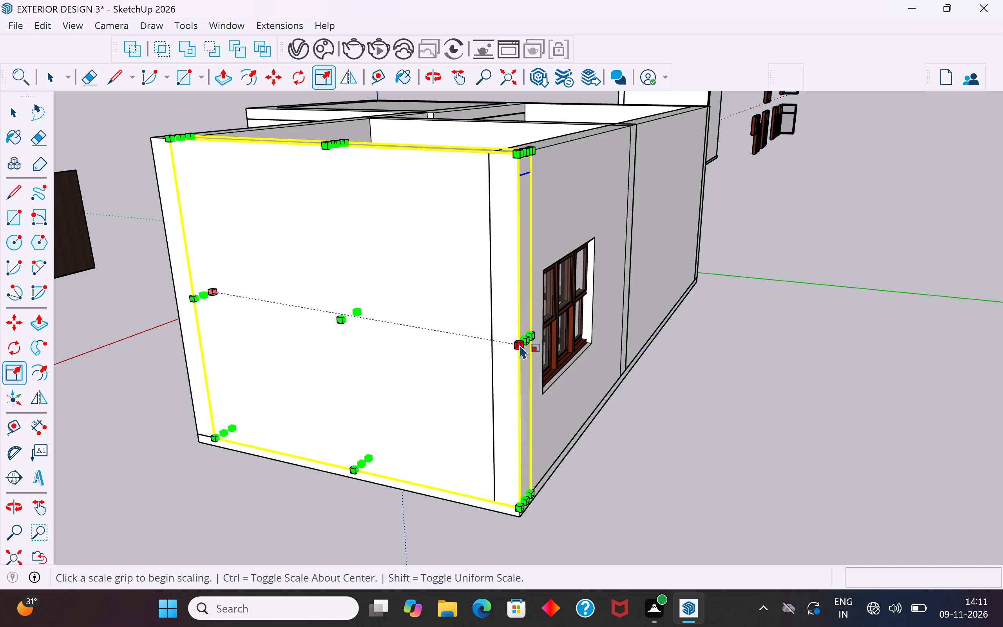
{"action": "left_click", "coordinate": [527, 342]}
{"action": "left_click", "coordinate": [492, 336]}
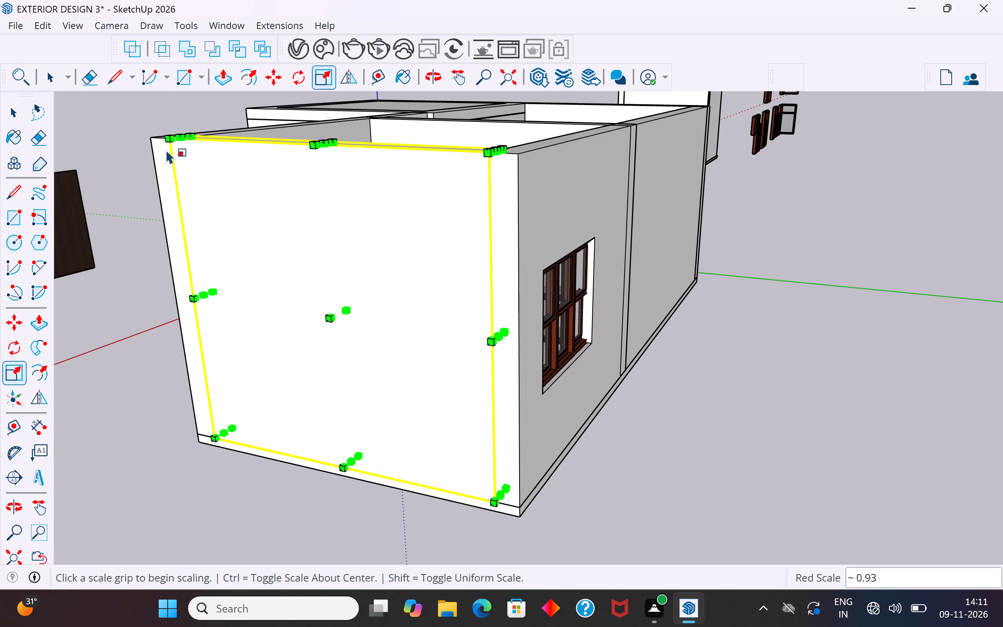
{"action": "left_click", "coordinate": [19, 111]}
{"action": "left_click", "coordinate": [130, 152]}
Inspect the wall corners and junctions around both furnished bedrooms from above and from several sides.
{"action": "middle_click_drag", "start_coordinate": [569, 272], "coordinate": [529, 303]}
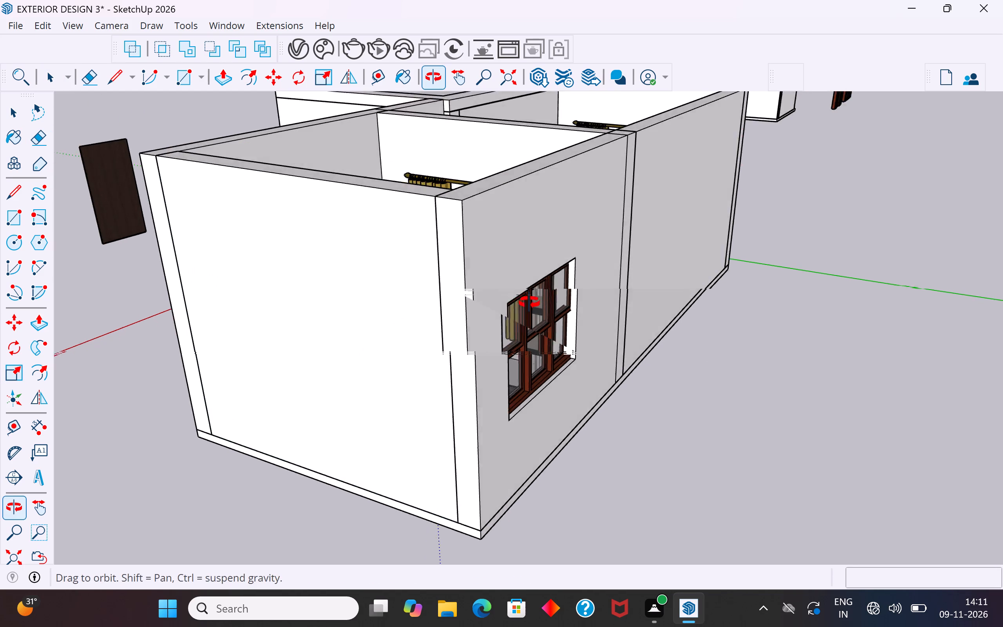
{"action": "middle_click_drag", "start_coordinate": [529, 303], "coordinate": [516, 359]}
{"action": "left_click", "coordinate": [514, 314]}
{"action": "scroll", "coordinate": [620, 301], "scroll_direction": "down", "scroll_amount": 5}
{"action": "middle_click_drag", "start_coordinate": [649, 310], "coordinate": [487, 326]}
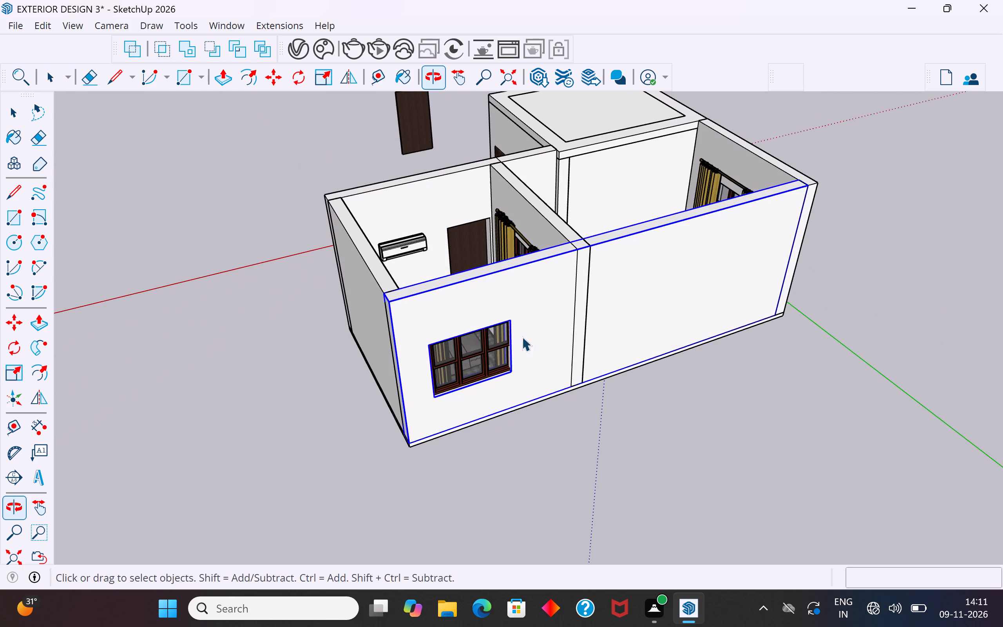
{"action": "middle_click_drag", "start_coordinate": [592, 280], "coordinate": [737, 295]}
{"action": "middle_click_drag", "start_coordinate": [570, 219], "coordinate": [511, 309]}
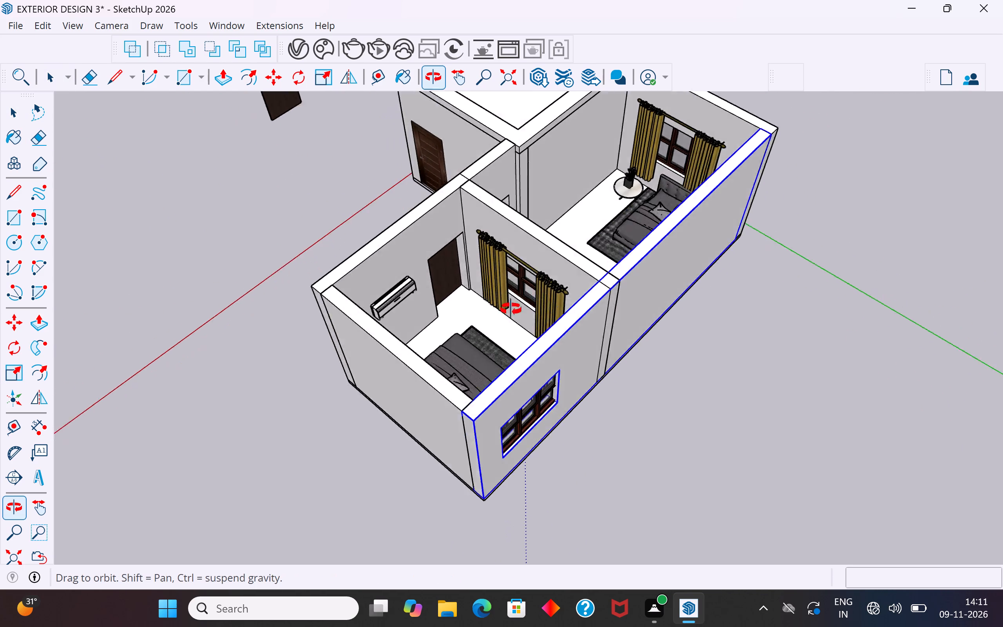
{"action": "middle_click_drag", "start_coordinate": [511, 309], "coordinate": [274, 284]}
{"action": "scroll", "coordinate": [472, 312], "scroll_direction": "up", "scroll_amount": 1}
{"action": "scroll", "coordinate": [704, 199], "scroll_direction": "up", "scroll_amount": 3}
{"action": "middle_click_drag", "start_coordinate": [727, 205], "coordinate": [423, 201]}
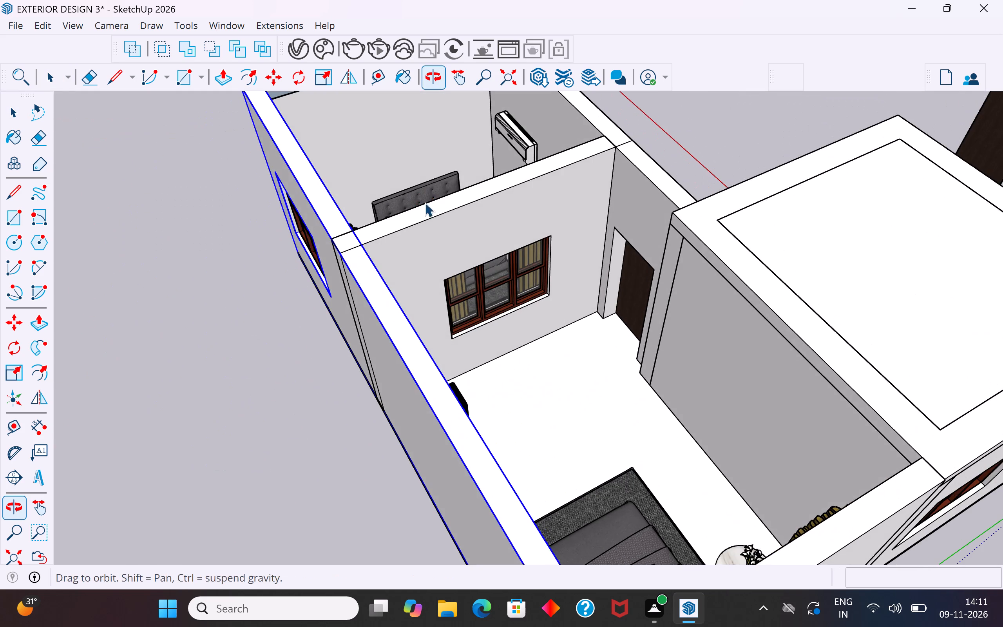
{"action": "scroll", "coordinate": [688, 385], "scroll_direction": "down", "scroll_amount": 3}
{"action": "middle_click_drag", "start_coordinate": [720, 418], "coordinate": [816, 495]}
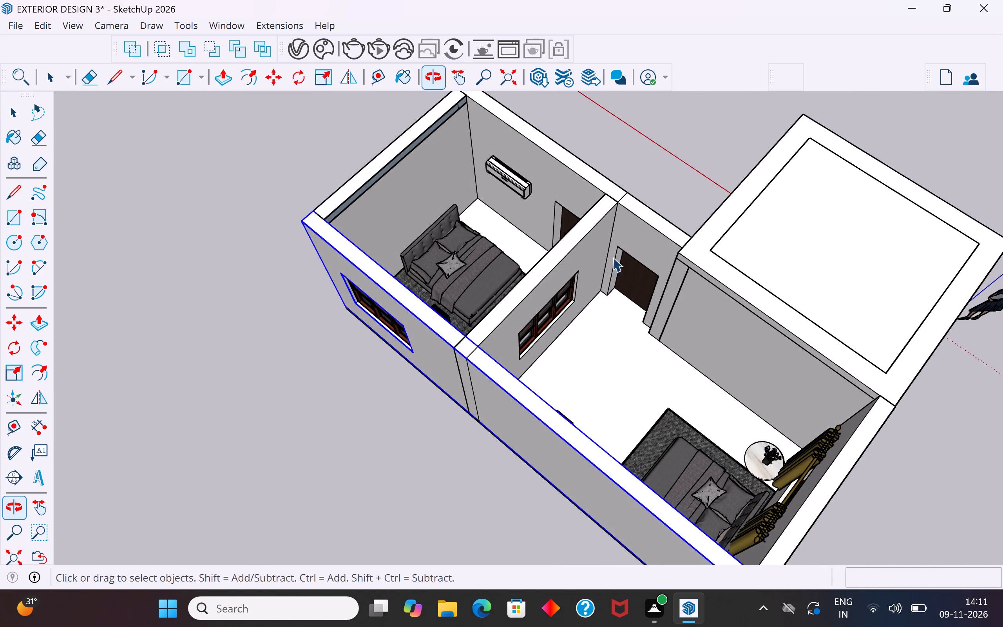
{"action": "scroll", "coordinate": [608, 234], "scroll_direction": "up", "scroll_amount": 3}
{"action": "middle_click_drag", "start_coordinate": [784, 370], "coordinate": [932, 331]}
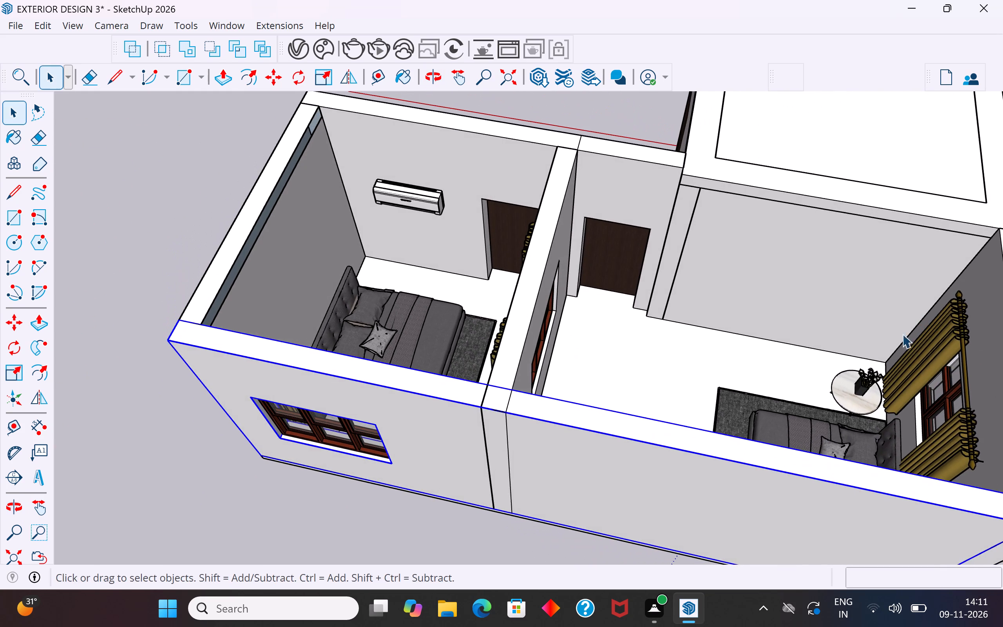
{"action": "scroll", "coordinate": [776, 419], "scroll_direction": "down", "scroll_amount": 3}
{"action": "middle_click_drag", "start_coordinate": [841, 408], "coordinate": [961, 377]}
{"action": "middle_click_drag", "start_coordinate": [631, 317], "coordinate": [846, 348]}
{"action": "scroll", "coordinate": [661, 476], "scroll_direction": "down", "scroll_amount": 4}
{"action": "middle_click_drag", "start_coordinate": [572, 339], "coordinate": [693, 357]}
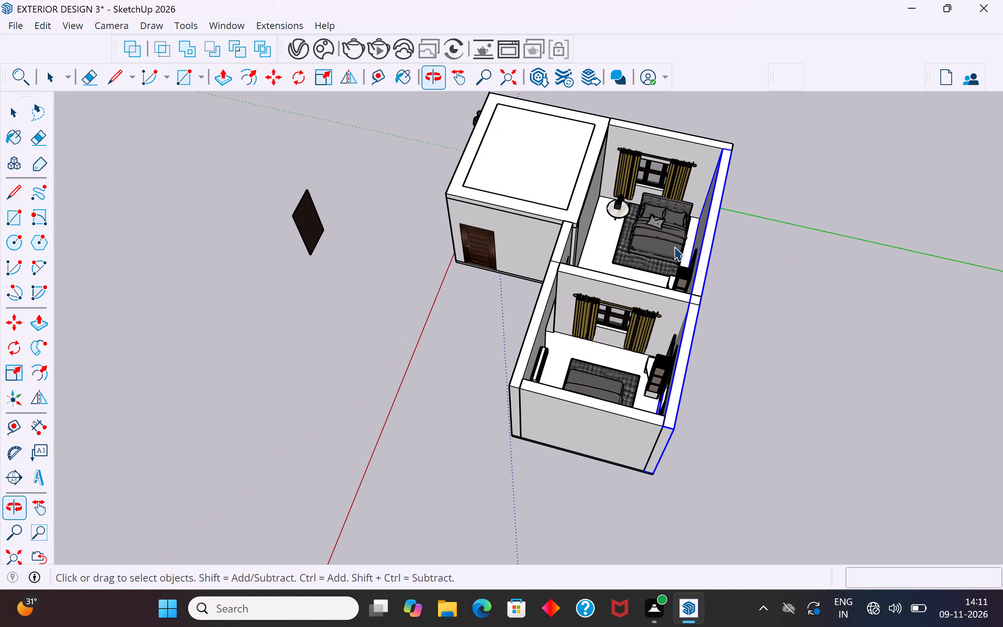
Explode the furniture group in the bedroom beside the flat-roofed room into separate bed, rug, side table and plant objects.
{"action": "scroll", "coordinate": [673, 244], "scroll_direction": "up", "scroll_amount": 2}
{"action": "middle_click_drag", "start_coordinate": [637, 247], "coordinate": [650, 247]}
{"action": "scroll", "coordinate": [600, 200], "scroll_direction": "up", "scroll_amount": 16}
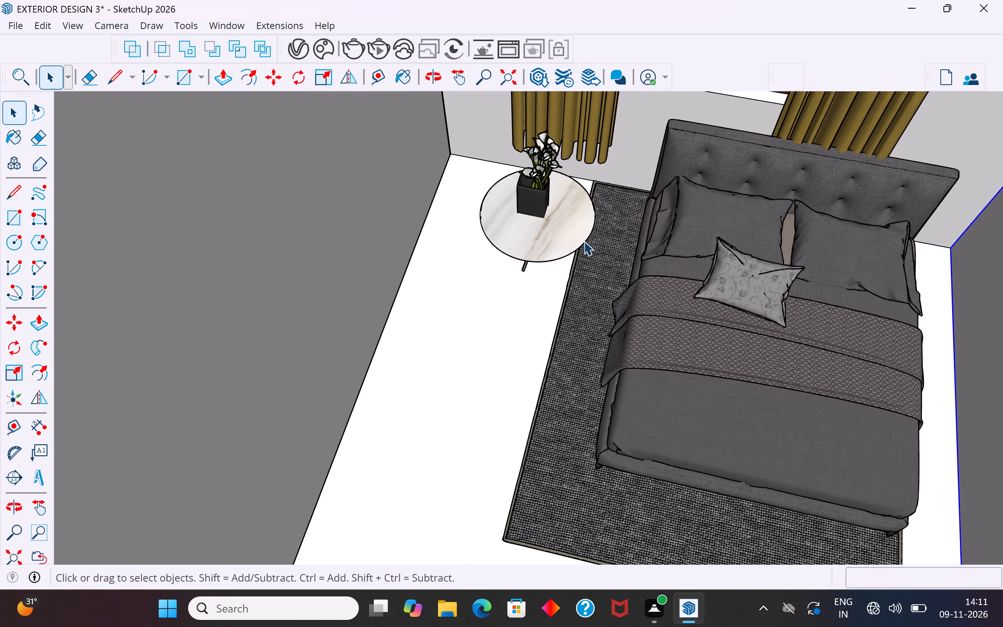
{"action": "left_click", "coordinate": [576, 241]}
{"action": "scroll", "coordinate": [581, 262], "scroll_direction": "down", "scroll_amount": 3}
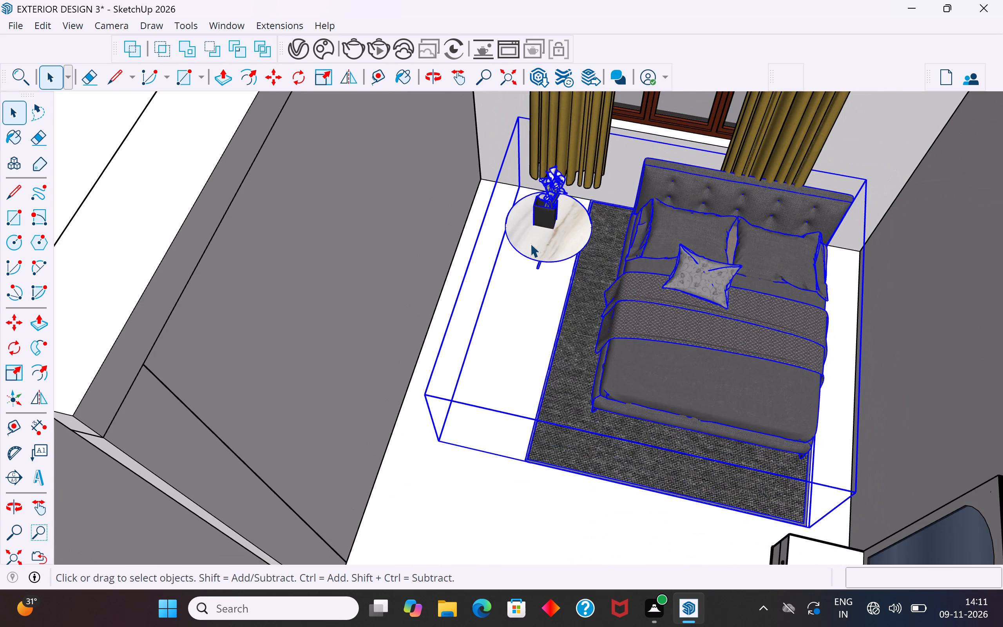
{"action": "right_click", "coordinate": [530, 243]}
{"action": "left_click", "coordinate": [598, 108]}
{"action": "scroll", "coordinate": [565, 355], "scroll_direction": "down", "scroll_amount": 3}
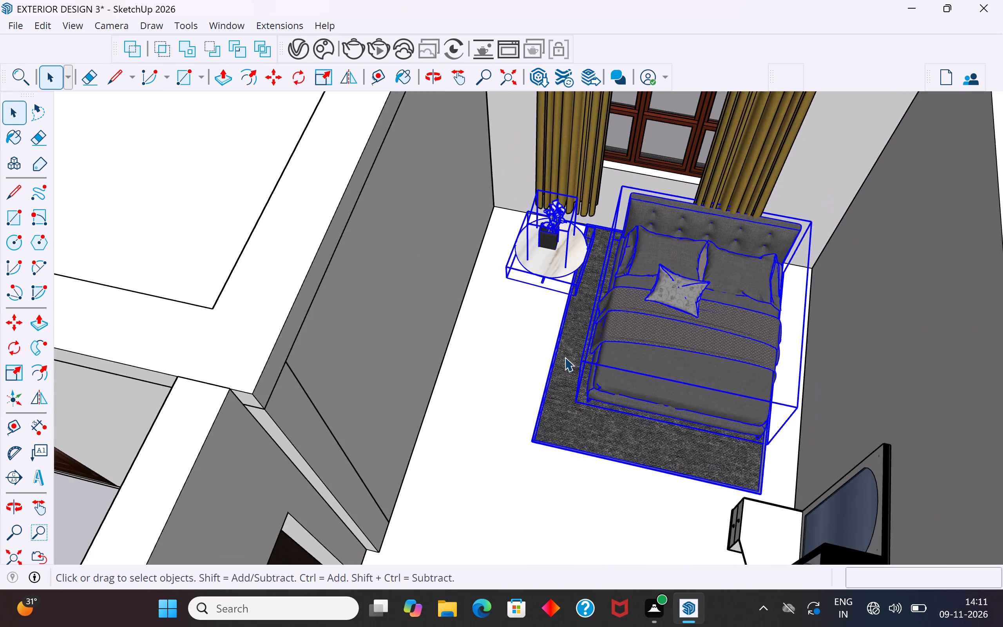
Move the round side table together with its plant about 9 9/16" away from the bed, off the rug.
{"action": "left_click", "coordinate": [563, 272]}
{"action": "left_click", "coordinate": [567, 269]}
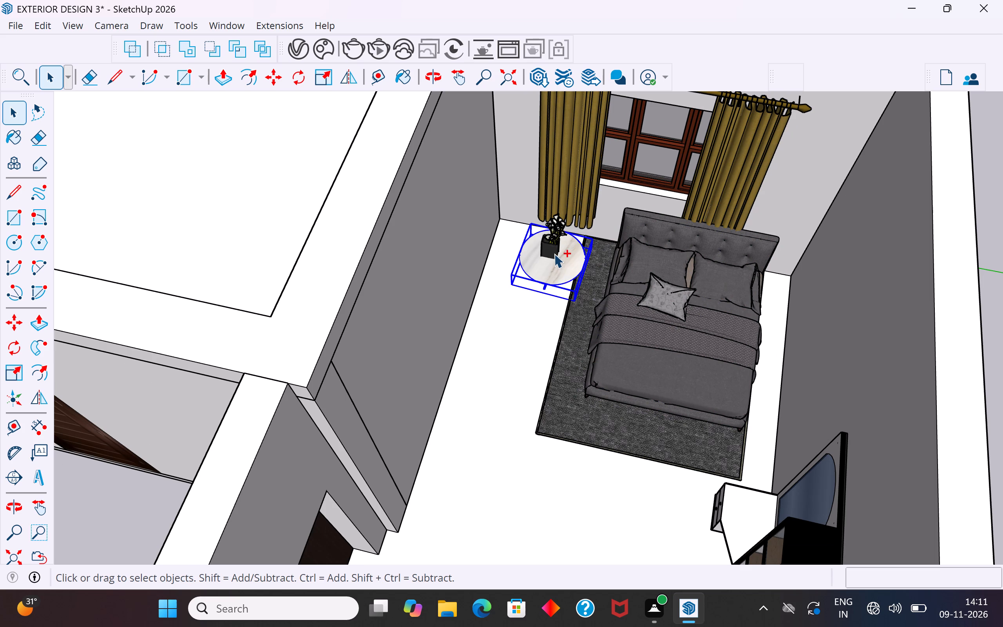
{"action": "left_click", "coordinate": [554, 254], "text": "ctrl"}
{"action": "key", "text": "m"}
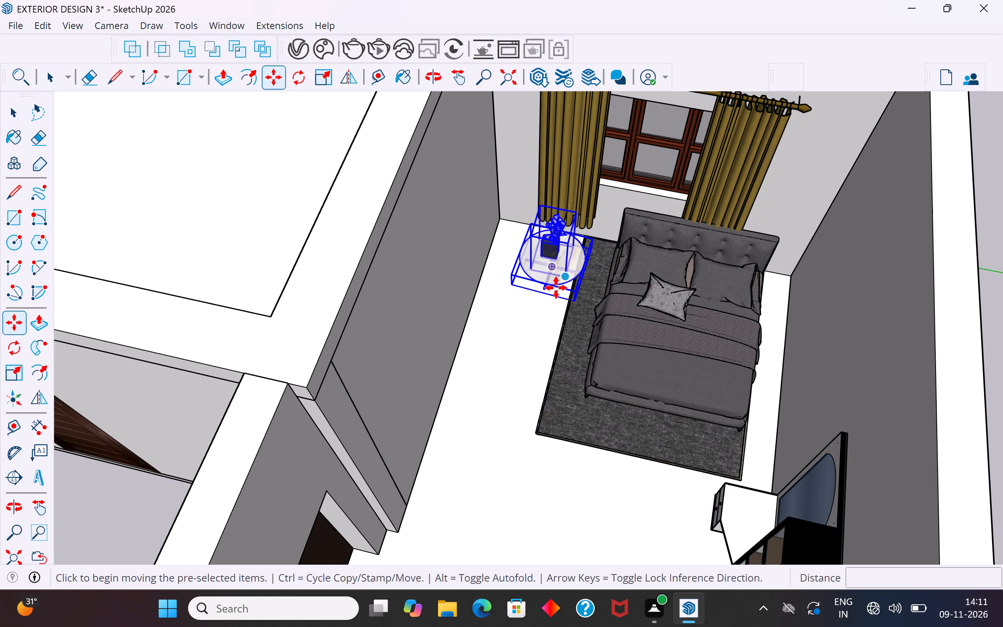
{"action": "left_click", "coordinate": [571, 301]}
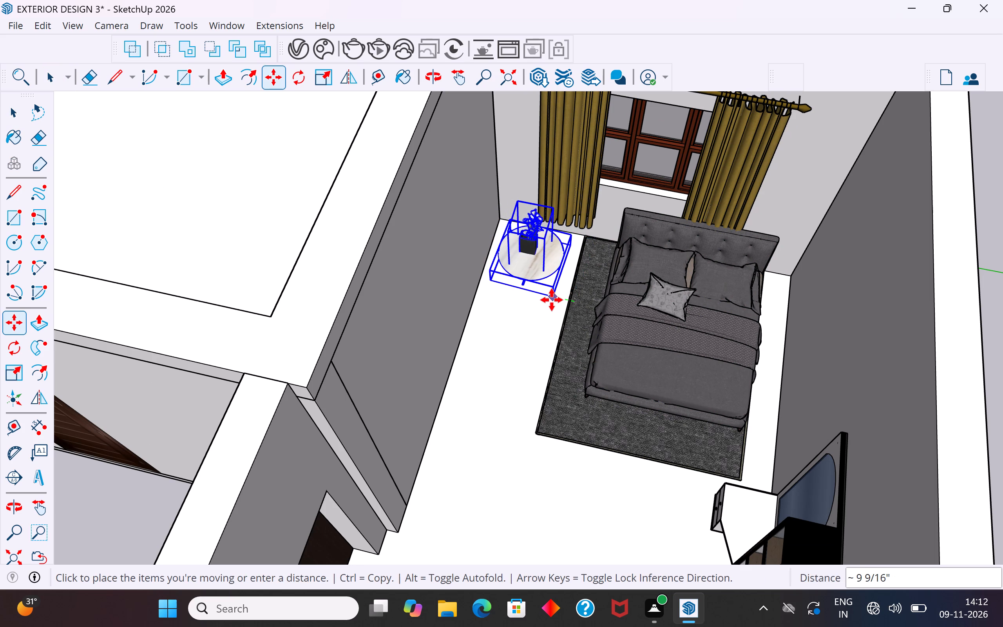
{"action": "left_click", "coordinate": [552, 300]}
{"action": "left_click", "coordinate": [20, 112]}
{"action": "left_click", "coordinate": [420, 366]}
Examine the house from outside and look over both bedrooms, including the wall shared with the flat-roofed room.
{"action": "scroll", "coordinate": [557, 397], "scroll_direction": "down", "scroll_amount": 14}
{"action": "left_click", "coordinate": [775, 390]}
{"action": "middle_click_drag", "start_coordinate": [550, 452], "coordinate": [756, 264]}
{"action": "middle_click_drag", "start_coordinate": [632, 425], "coordinate": [771, 481]}
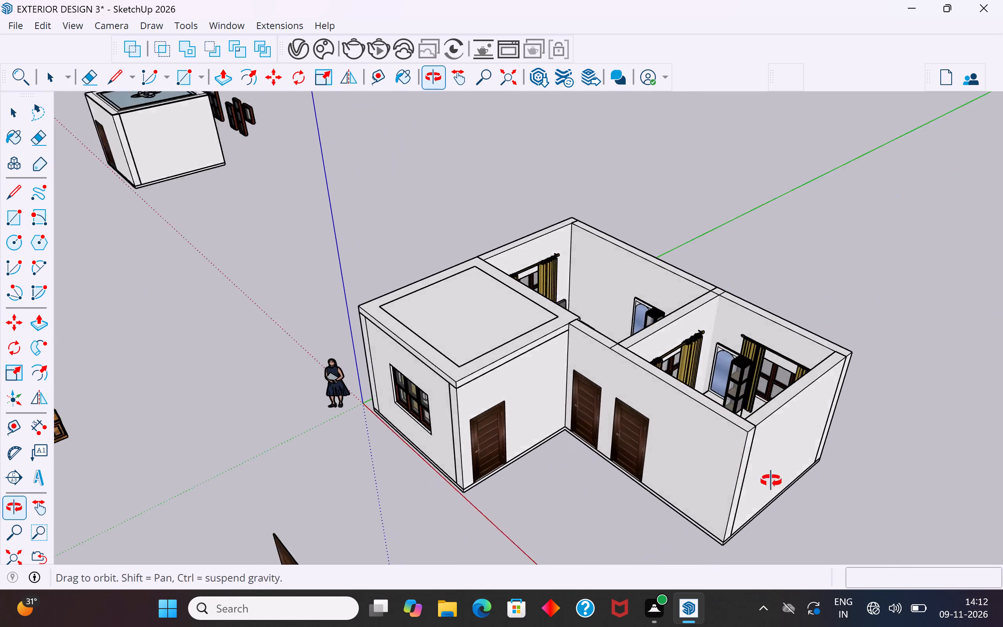
{"action": "middle_click_drag", "start_coordinate": [771, 481], "coordinate": [801, 481]}
{"action": "scroll", "coordinate": [701, 414], "scroll_direction": "up", "scroll_amount": 4}
{"action": "middle_click_drag", "start_coordinate": [708, 408], "coordinate": [311, 422]}
{"action": "scroll", "coordinate": [527, 246], "scroll_direction": "up", "scroll_amount": 6}
{"action": "scroll", "coordinate": [527, 230], "scroll_direction": "down", "scroll_amount": 3}
{"action": "scroll", "coordinate": [528, 265], "scroll_direction": "up", "scroll_amount": 1}
{"action": "middle_click_drag", "start_coordinate": [528, 265], "coordinate": [528, 268]}
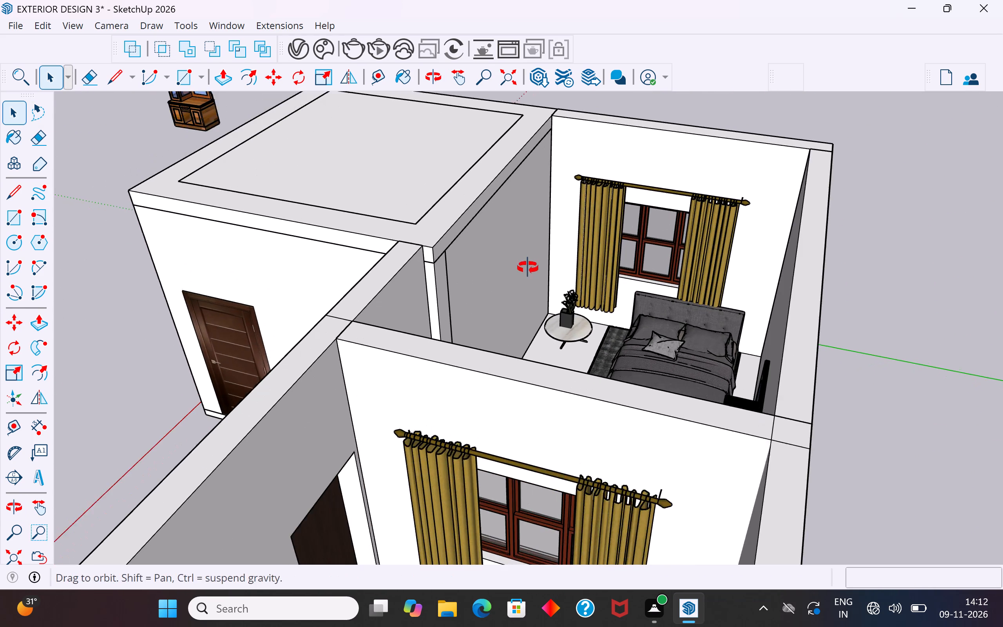
{"action": "middle_click_drag", "start_coordinate": [528, 268], "coordinate": [532, 296]}
Move the flat-roofed room group about 4 1/4" away from the adjoining bedroom, against the end of the bedroom's door wall.
{"action": "left_click", "coordinate": [516, 272]}
{"action": "middle_click_drag", "start_coordinate": [520, 278], "coordinate": [521, 312]}
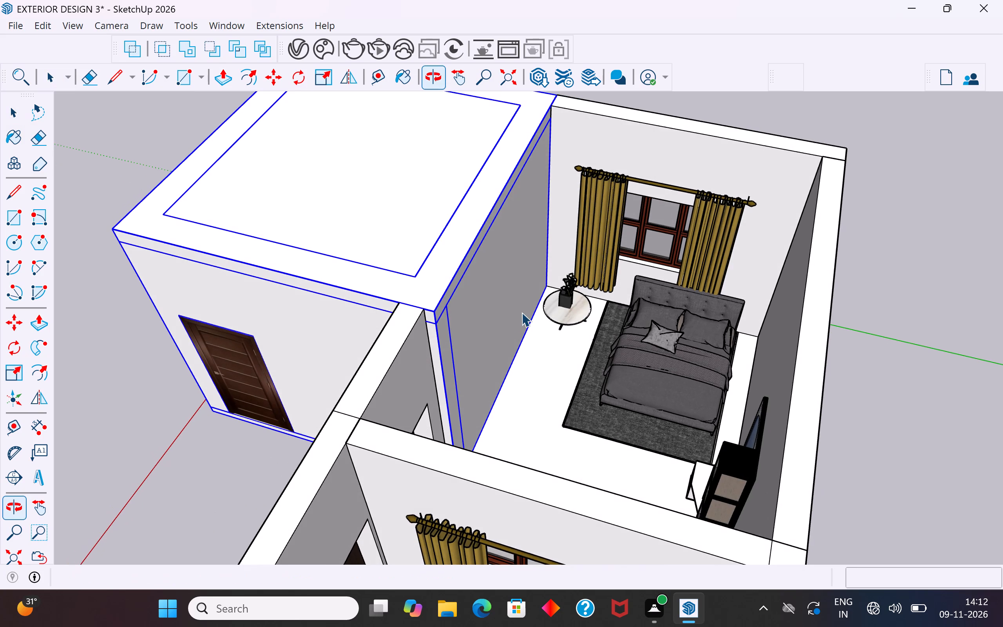
{"action": "scroll", "coordinate": [473, 405], "scroll_direction": "up", "scroll_amount": 1}
{"action": "scroll", "coordinate": [470, 403], "scroll_direction": "down", "scroll_amount": 3}
{"action": "middle_click_drag", "start_coordinate": [473, 403], "coordinate": [465, 447]}
{"action": "scroll", "coordinate": [462, 462], "scroll_direction": "up", "scroll_amount": 5}
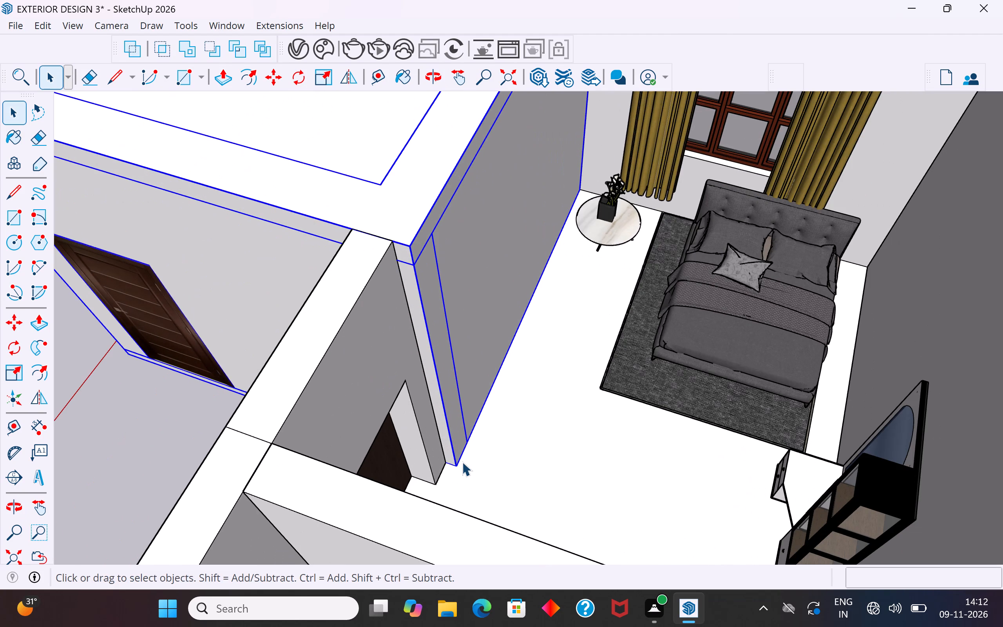
{"action": "key", "text": "m"}
{"action": "left_click", "coordinate": [454, 465]}
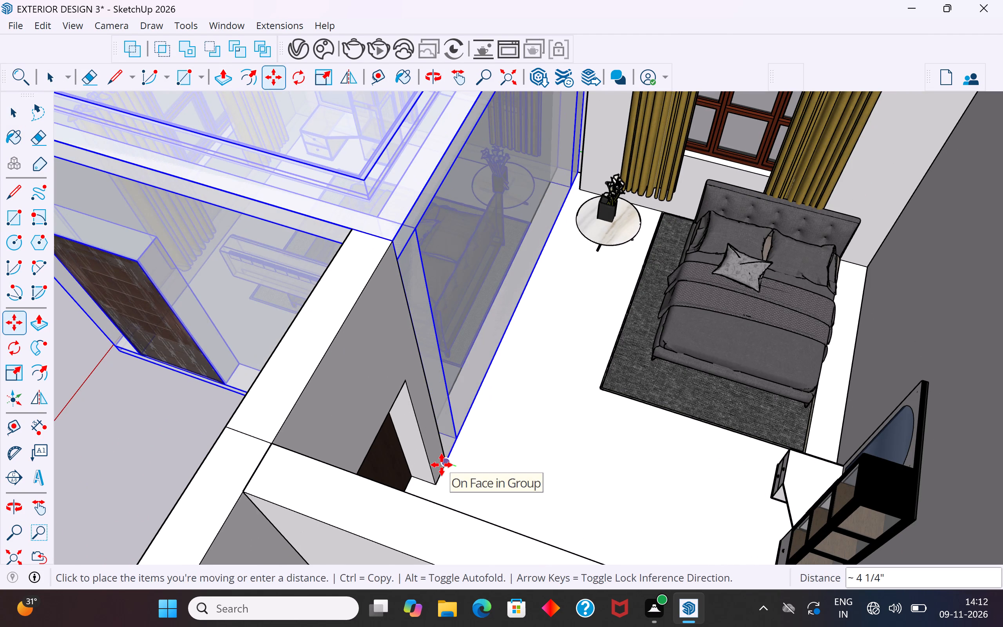
{"action": "left_click", "coordinate": [442, 465]}
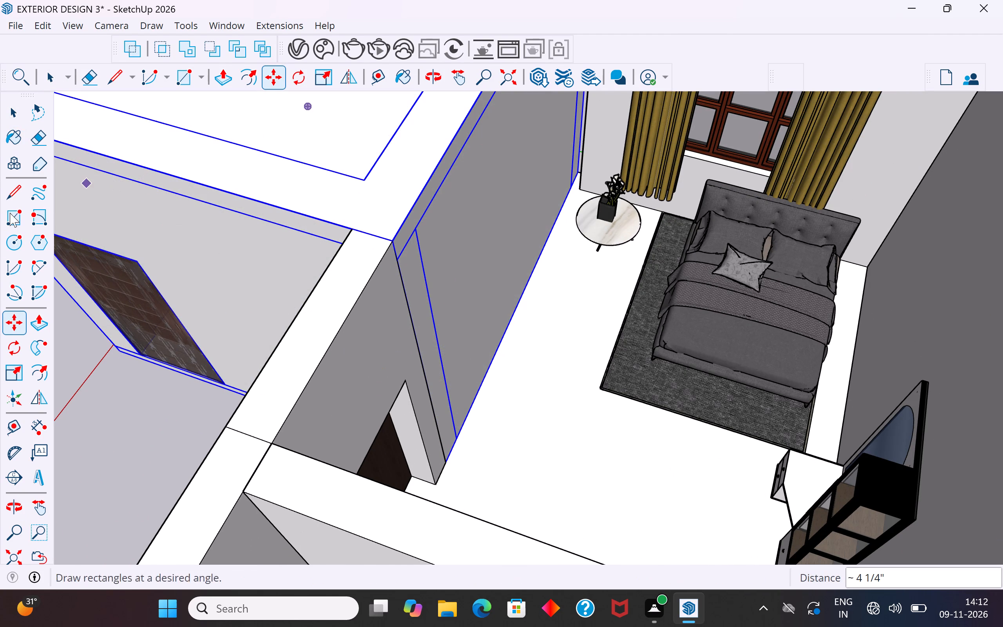
{"action": "left_click", "coordinate": [18, 111]}
{"action": "left_click", "coordinate": [114, 464]}
Push/Pull the end face of the adjoining bedroom's window wall about 4 1/4" to meet the flat-roofed room.
{"action": "scroll", "coordinate": [609, 301], "scroll_direction": "down", "scroll_amount": 5}
{"action": "middle_click_drag", "start_coordinate": [609, 301], "coordinate": [516, 276]}
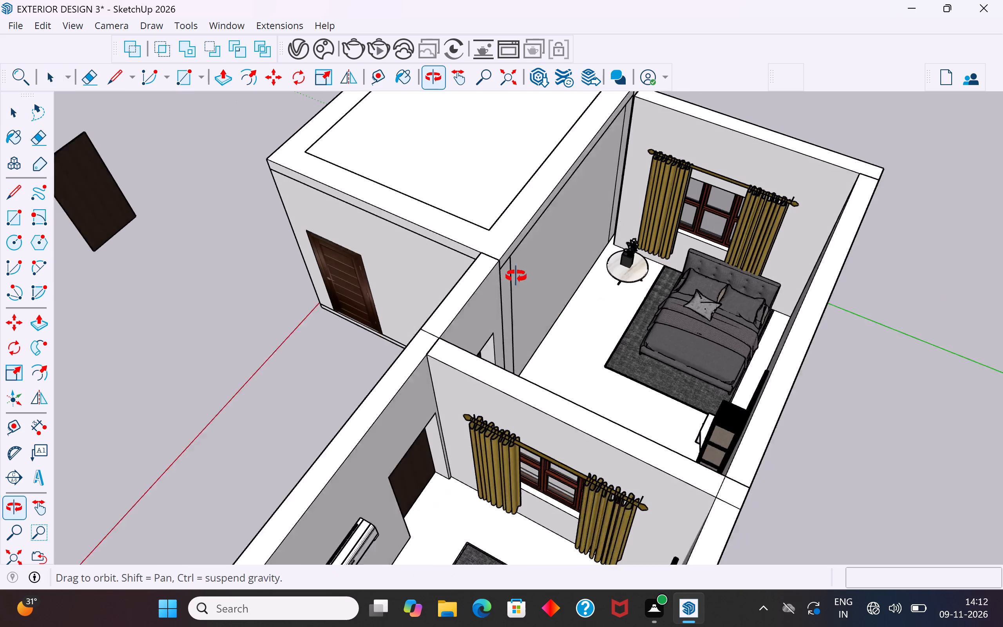
{"action": "middle_click_drag", "start_coordinate": [516, 276], "coordinate": [383, 206]}
{"action": "scroll", "coordinate": [383, 206], "scroll_direction": "up", "scroll_amount": 1}
{"action": "scroll", "coordinate": [383, 206], "scroll_direction": "down", "scroll_amount": 2}
{"action": "middle_click_drag", "start_coordinate": [695, 265], "coordinate": [281, 205]}
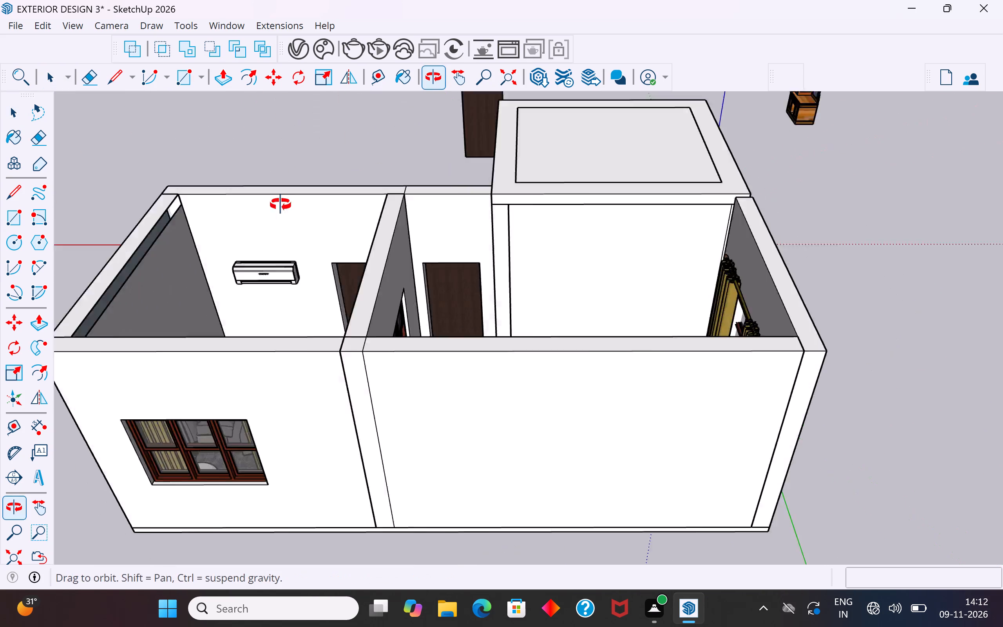
{"action": "middle_click_drag", "start_coordinate": [281, 205], "coordinate": [53, 150]}
{"action": "scroll", "coordinate": [569, 379], "scroll_direction": "up", "scroll_amount": 3}
{"action": "middle_click_drag", "start_coordinate": [579, 416], "coordinate": [502, 416]}
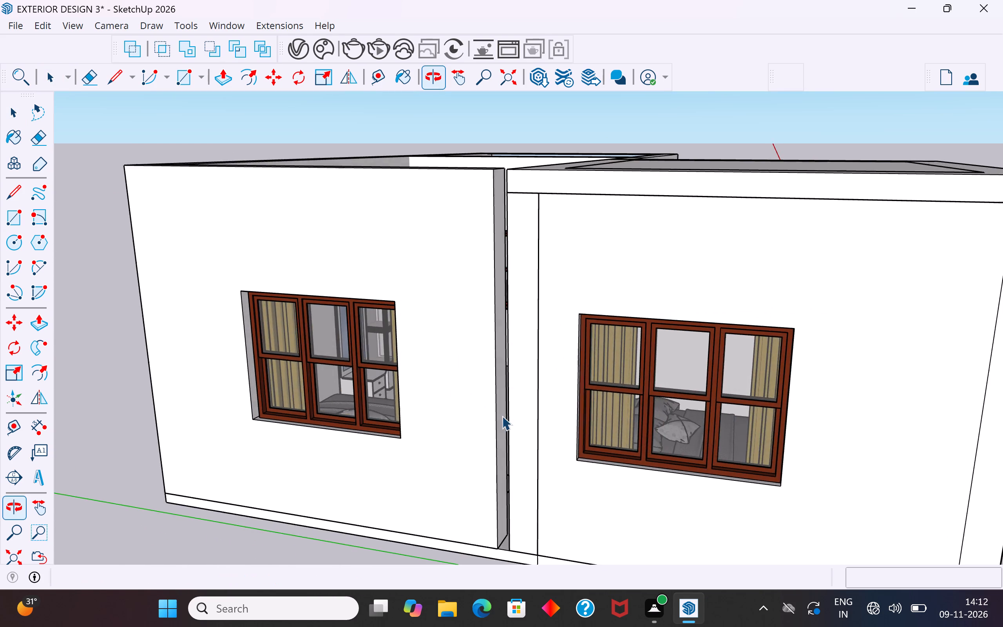
{"action": "scroll", "coordinate": [502, 416], "scroll_direction": "up", "scroll_amount": 5}
{"action": "double_click", "coordinate": [502, 416]}
{"action": "left_click", "coordinate": [497, 404]}
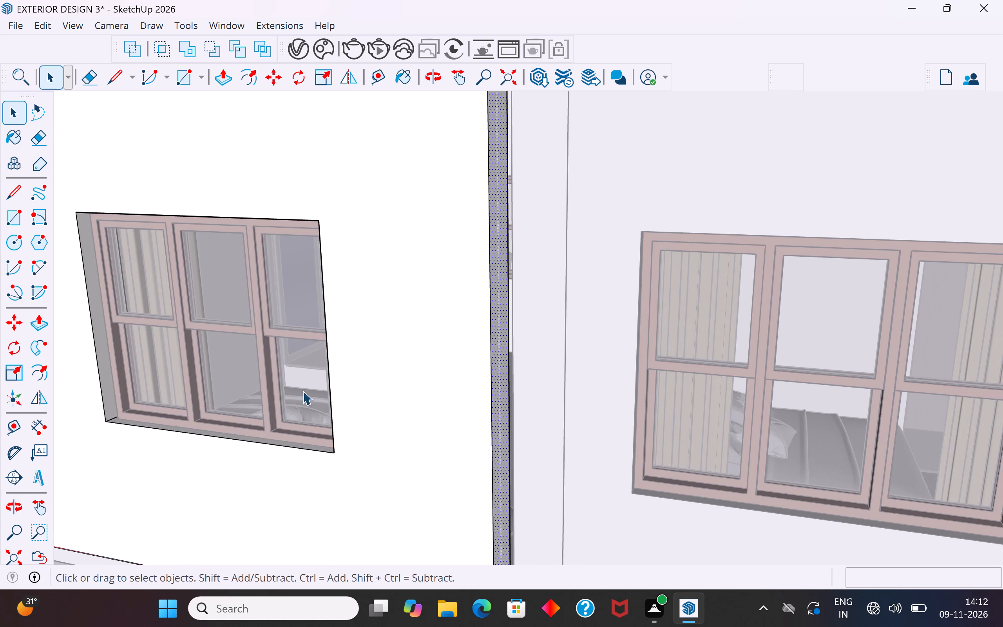
{"action": "left_click", "coordinate": [40, 322]}
{"action": "left_click", "coordinate": [488, 429]}
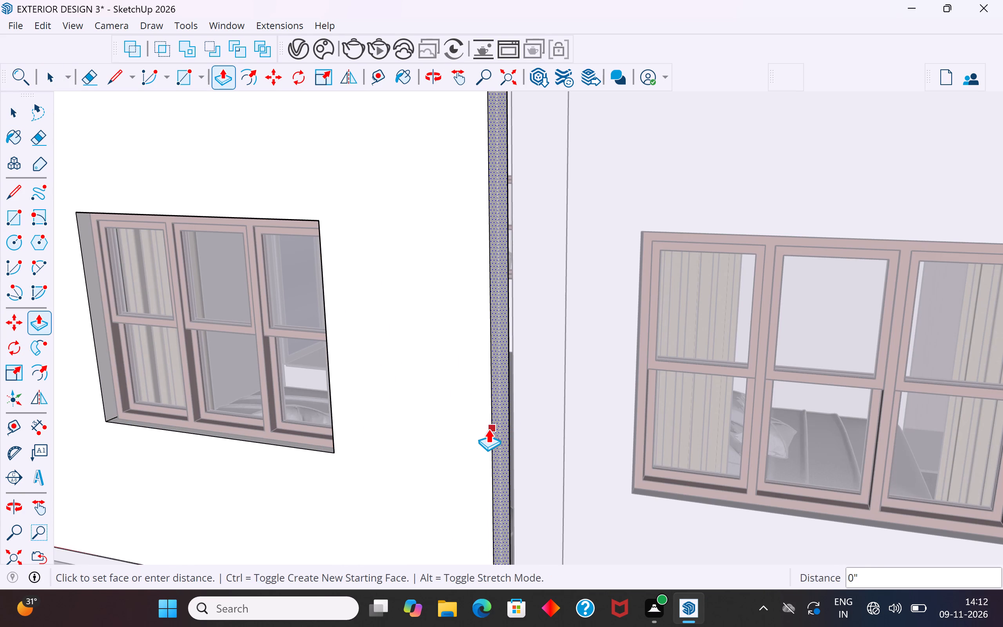
{"action": "left_click", "coordinate": [512, 433]}
{"action": "scroll", "coordinate": [516, 365], "scroll_direction": "down", "scroll_amount": 12}
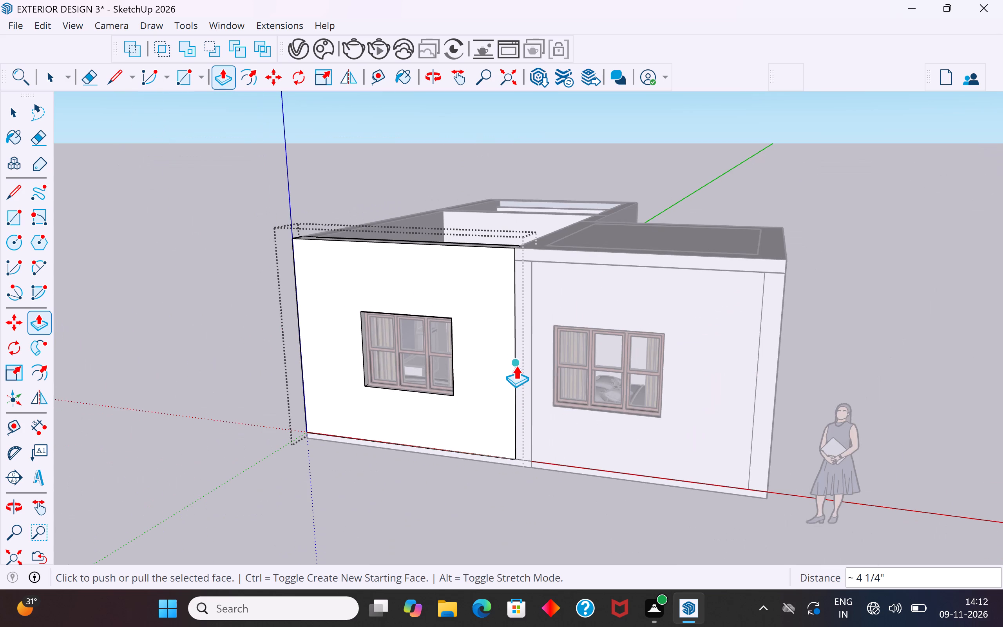
{"action": "left_click", "coordinate": [16, 109]}
{"action": "left_click", "coordinate": [143, 273]}
Examine the junction between the bedroom's window wall and the flat-roofed room, and the house's outer walls from all sides.
{"action": "middle_click_drag", "start_coordinate": [473, 393], "coordinate": [516, 431]}
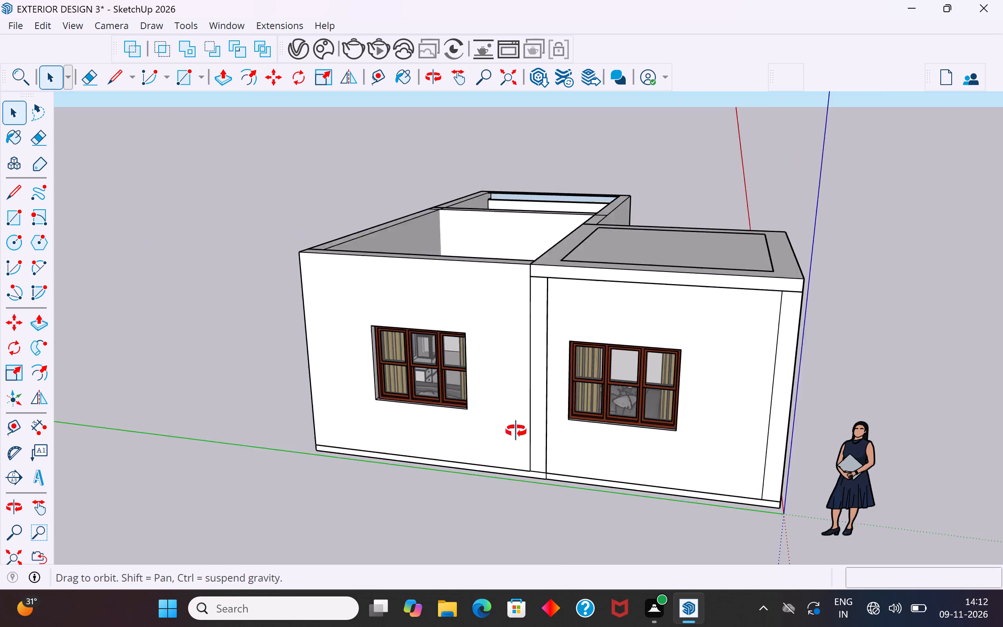
{"action": "middle_click_drag", "start_coordinate": [516, 431], "coordinate": [652, 520]}
{"action": "scroll", "coordinate": [654, 392], "scroll_direction": "down", "scroll_amount": 3}
{"action": "middle_click_drag", "start_coordinate": [761, 357], "coordinate": [582, 304]}
{"action": "scroll", "coordinate": [546, 339], "scroll_direction": "up", "scroll_amount": 7}
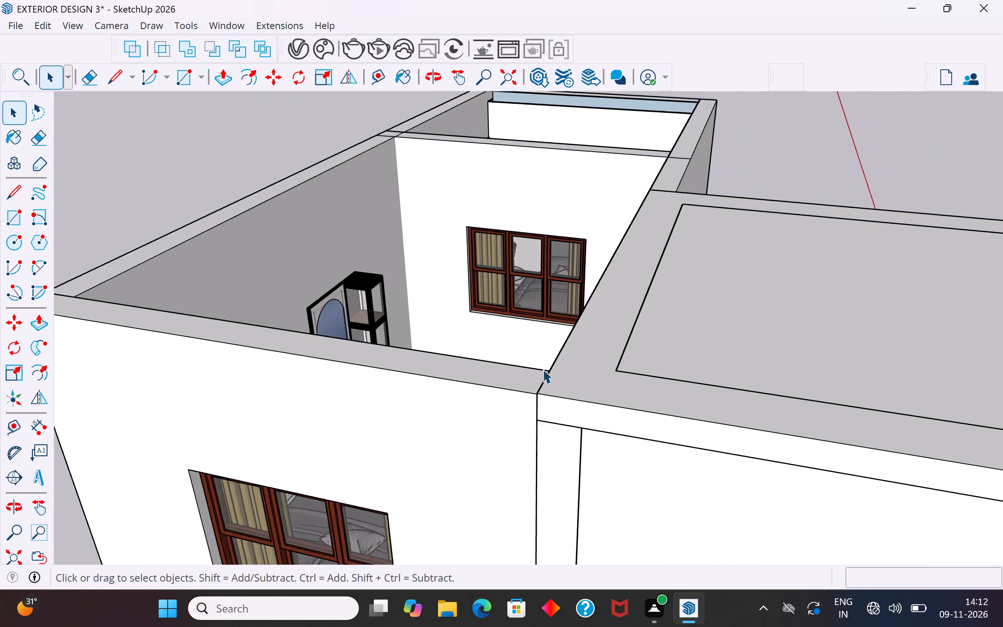
{"action": "scroll", "coordinate": [543, 369], "scroll_direction": "up", "scroll_amount": 7}
{"action": "scroll", "coordinate": [544, 382], "scroll_direction": "down", "scroll_amount": 18}
{"action": "middle_click_drag", "start_coordinate": [457, 454], "coordinate": [862, 457]}
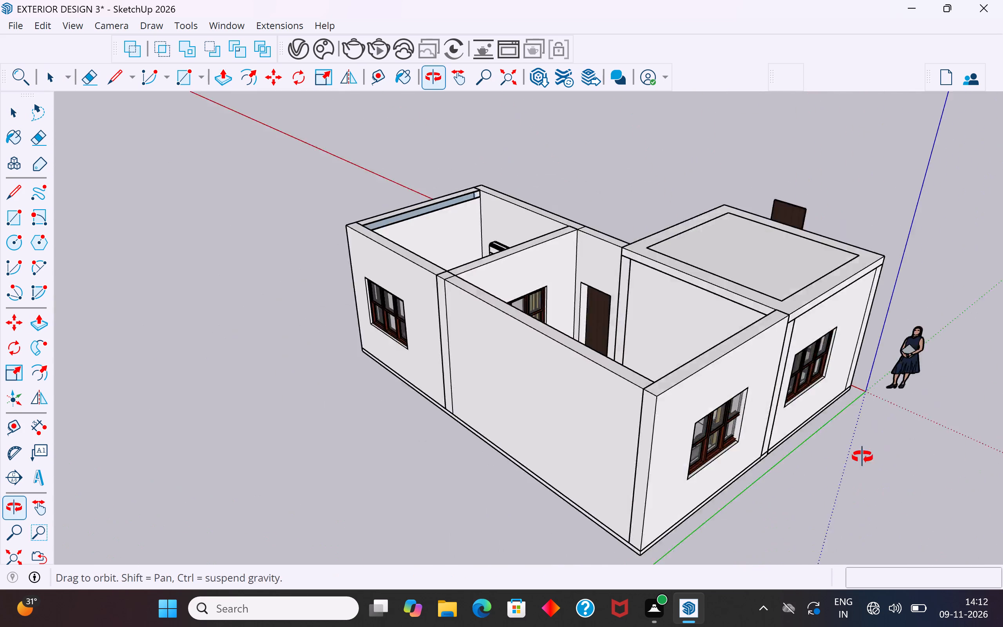
{"action": "middle_click_drag", "start_coordinate": [862, 457], "coordinate": [874, 452]}
{"action": "middle_click_drag", "start_coordinate": [520, 340], "coordinate": [838, 409]}
{"action": "middle_click_drag", "start_coordinate": [589, 387], "coordinate": [914, 392]}
{"action": "middle_click_drag", "start_coordinate": [488, 423], "coordinate": [724, 427]}
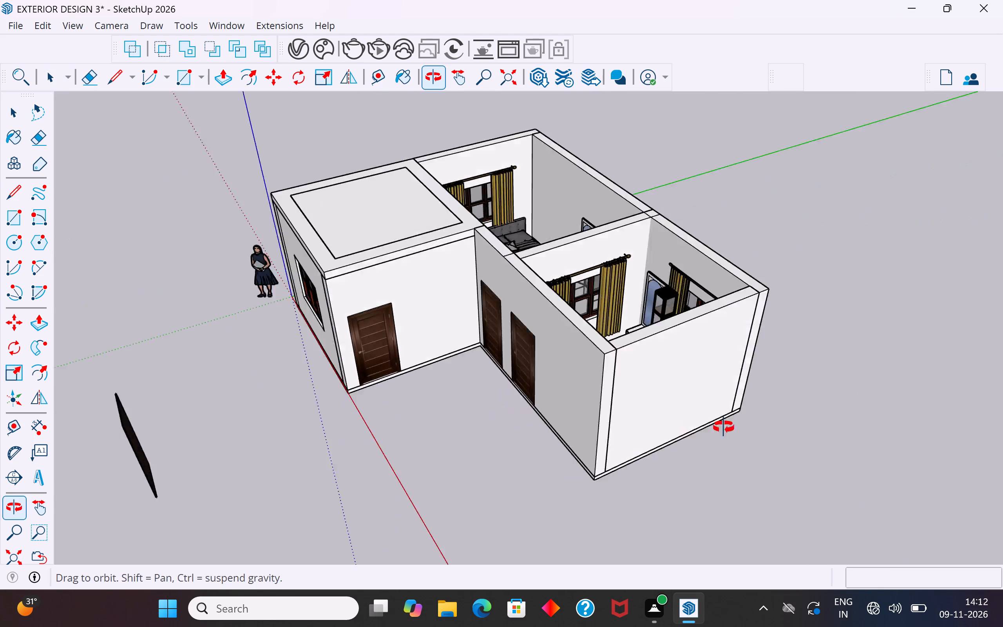
{"action": "middle_click_drag", "start_coordinate": [724, 427], "coordinate": [796, 427]}
Inspect the door side of the house, including the inner corner where the flat-roofed room meets the bedrooms' door wall.
{"action": "scroll", "coordinate": [516, 375], "scroll_direction": "up", "scroll_amount": 4}
{"action": "scroll", "coordinate": [518, 369], "scroll_direction": "down", "scroll_amount": 5}
{"action": "middle_click_drag", "start_coordinate": [533, 428], "coordinate": [520, 205]}
{"action": "scroll", "coordinate": [538, 428], "scroll_direction": "up", "scroll_amount": 1}
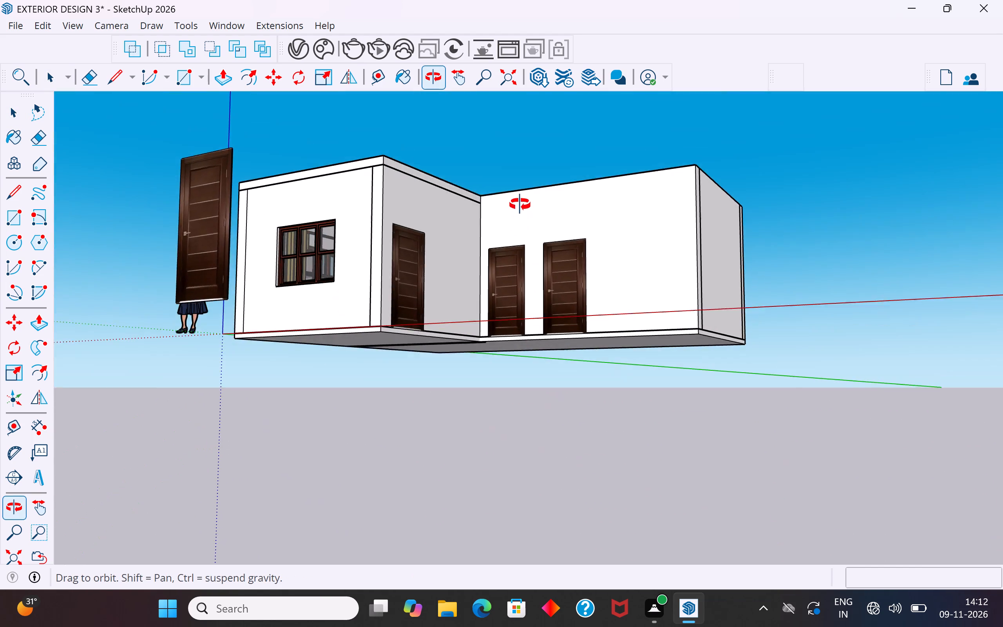
{"action": "middle_click_drag", "start_coordinate": [520, 205], "coordinate": [502, 296]}
{"action": "scroll", "coordinate": [502, 296], "scroll_direction": "up", "scroll_amount": 4}
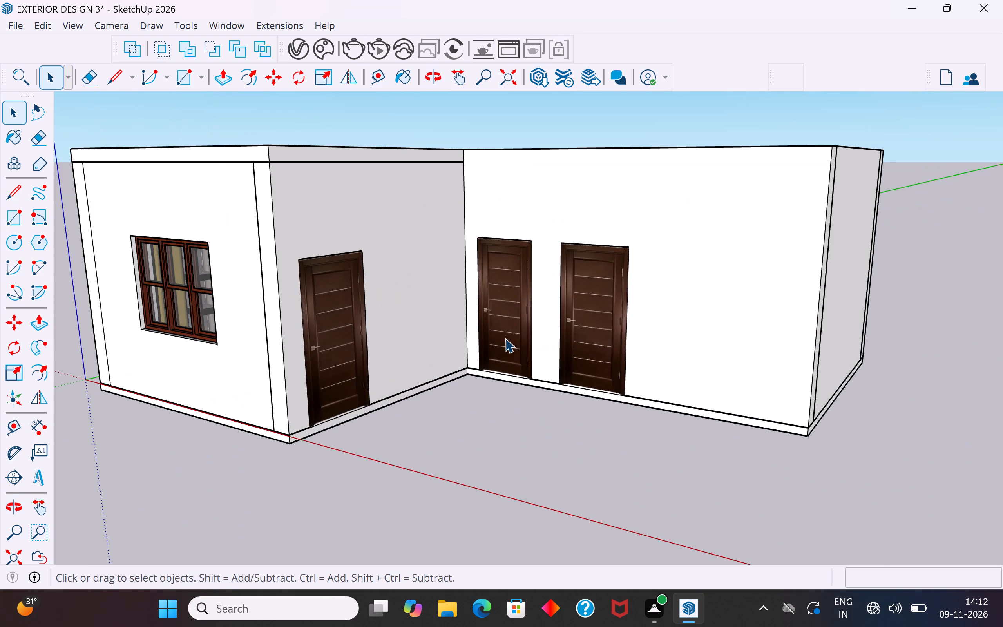
{"action": "middle_click_drag", "start_coordinate": [488, 371], "coordinate": [533, 402]}
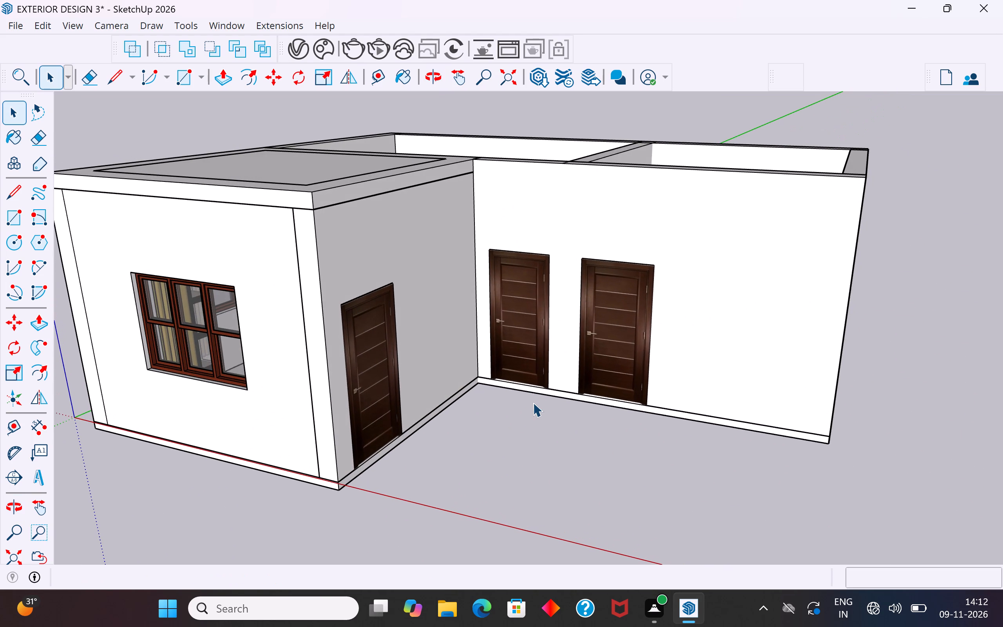
{"action": "middle_click_drag", "start_coordinate": [507, 442], "coordinate": [612, 510]}
{"action": "scroll", "coordinate": [350, 357], "scroll_direction": "down", "scroll_amount": 4}
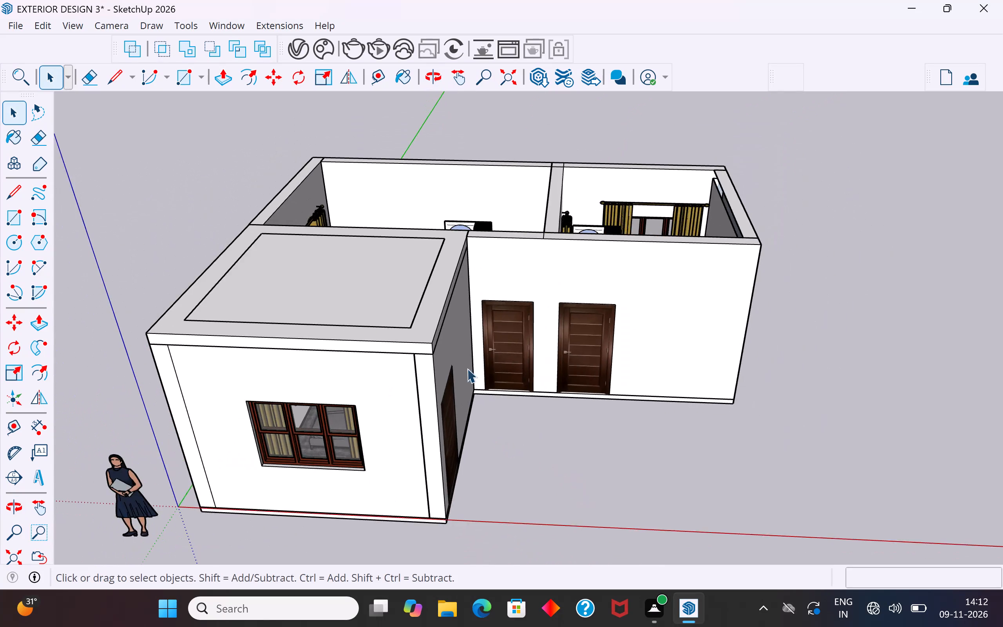
{"action": "middle_click_drag", "start_coordinate": [498, 388], "coordinate": [485, 449]}
{"action": "scroll", "coordinate": [483, 427], "scroll_direction": "down", "scroll_amount": 1}
{"action": "scroll", "coordinate": [458, 302], "scroll_direction": "up", "scroll_amount": 3}
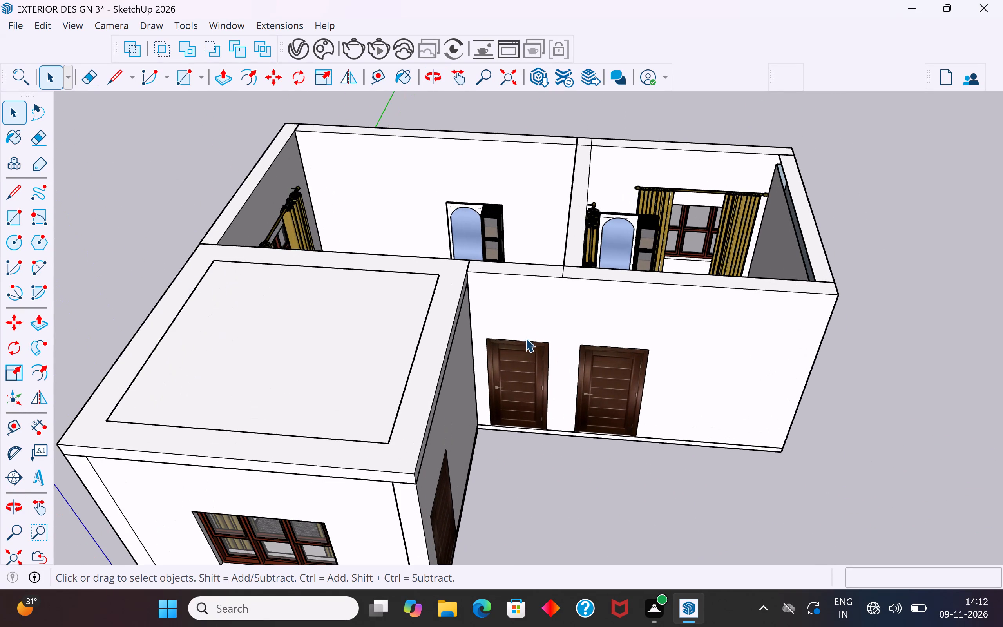
Look over the furniture layout of both bedrooms and the overall house plan from above.
{"action": "middle_click_drag", "start_coordinate": [526, 338], "coordinate": [542, 351]}
{"action": "scroll", "coordinate": [527, 191], "scroll_direction": "up", "scroll_amount": 4}
{"action": "middle_click_drag", "start_coordinate": [727, 255], "coordinate": [615, 241]}
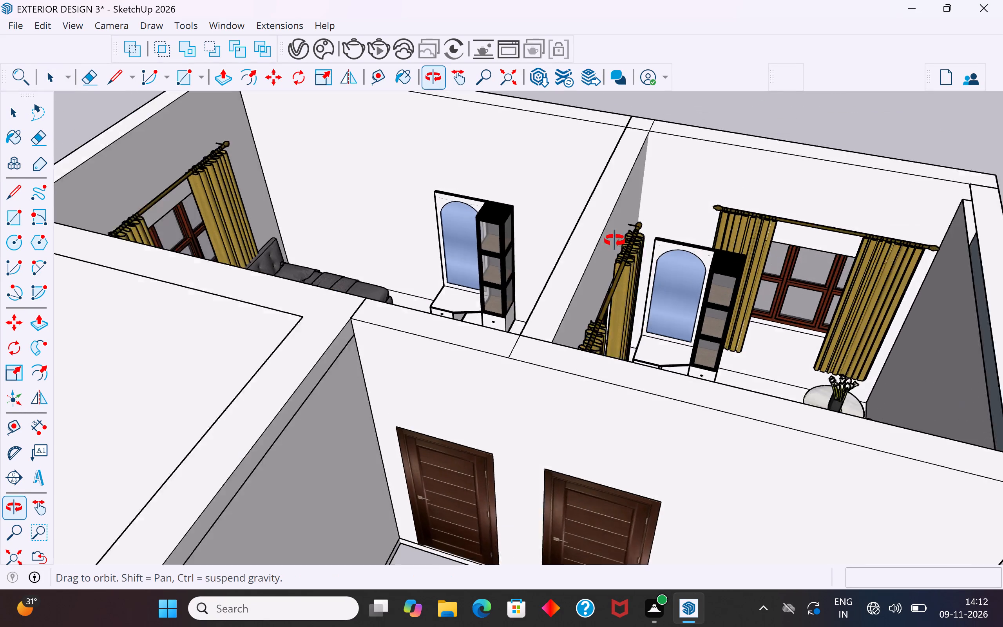
{"action": "middle_click_drag", "start_coordinate": [615, 241], "coordinate": [468, 355]}
{"action": "scroll", "coordinate": [671, 216], "scroll_direction": "down", "scroll_amount": 4}
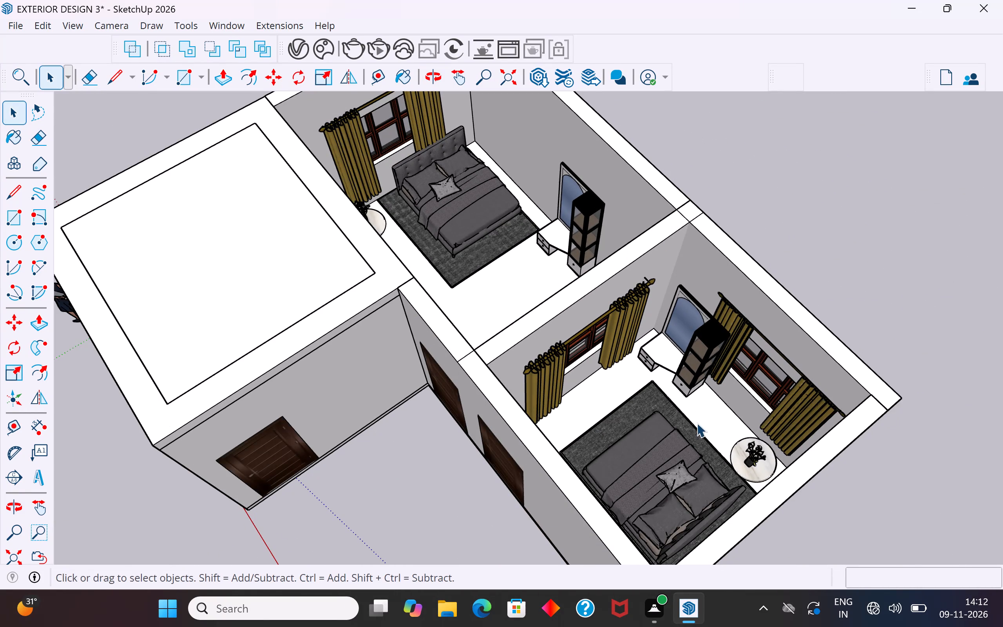
{"action": "scroll", "coordinate": [710, 445], "scroll_direction": "down", "scroll_amount": 1}
{"action": "scroll", "coordinate": [574, 431], "scroll_direction": "down", "scroll_amount": 4}
{"action": "middle_click_drag", "start_coordinate": [593, 404], "coordinate": [481, 432]}
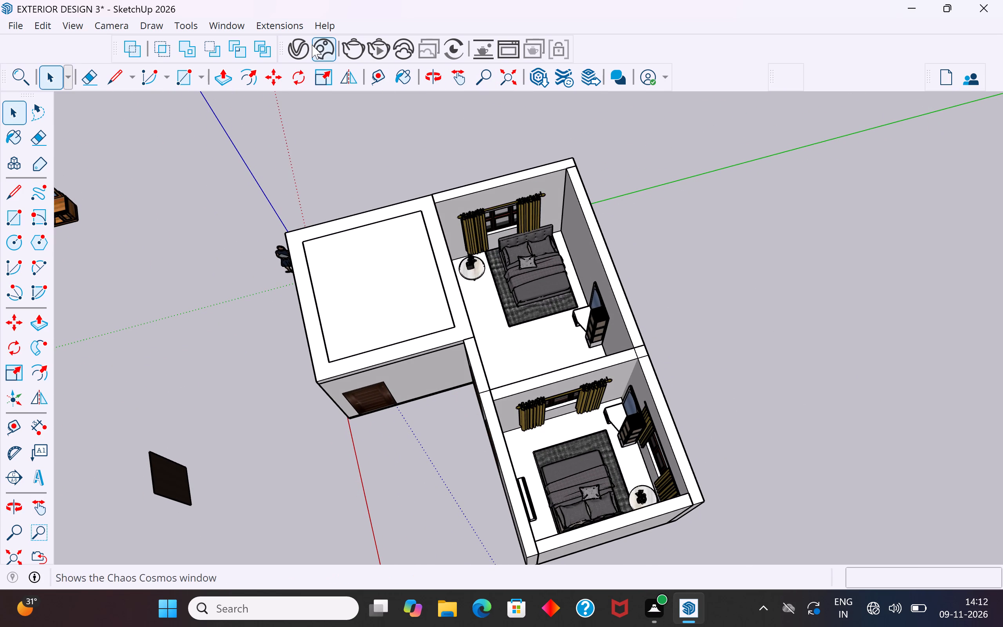
Open the Chaos Cosmos browser to view the downloaded assets, and close it.
{"action": "left_click", "coordinate": [328, 47]}
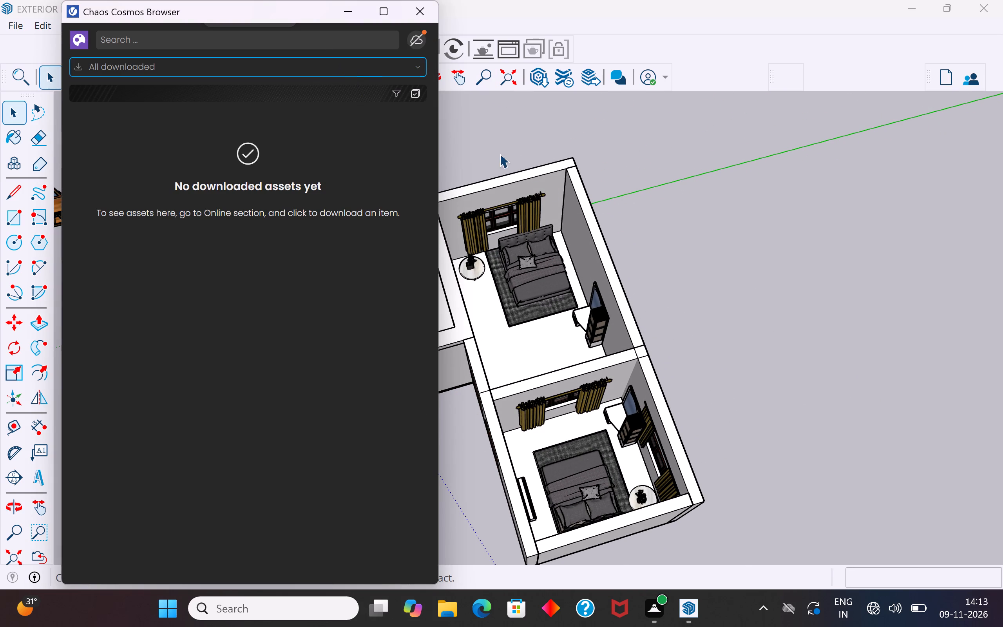
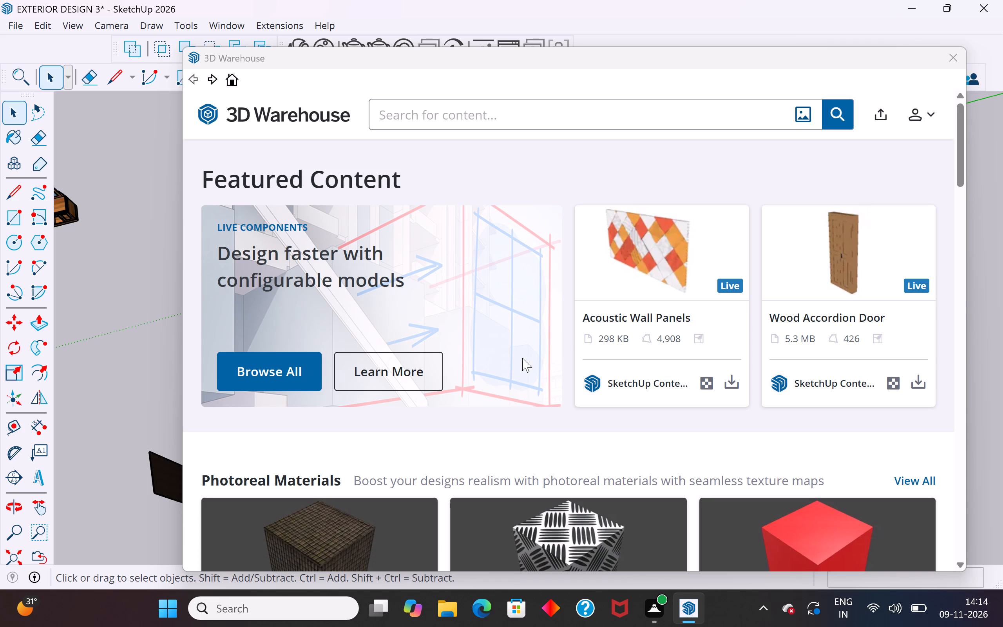
Search the 3D Warehouse for "wardrob".
{"action": "scroll", "coordinate": [621, 420], "scroll_direction": "down", "scroll_amount": 2}
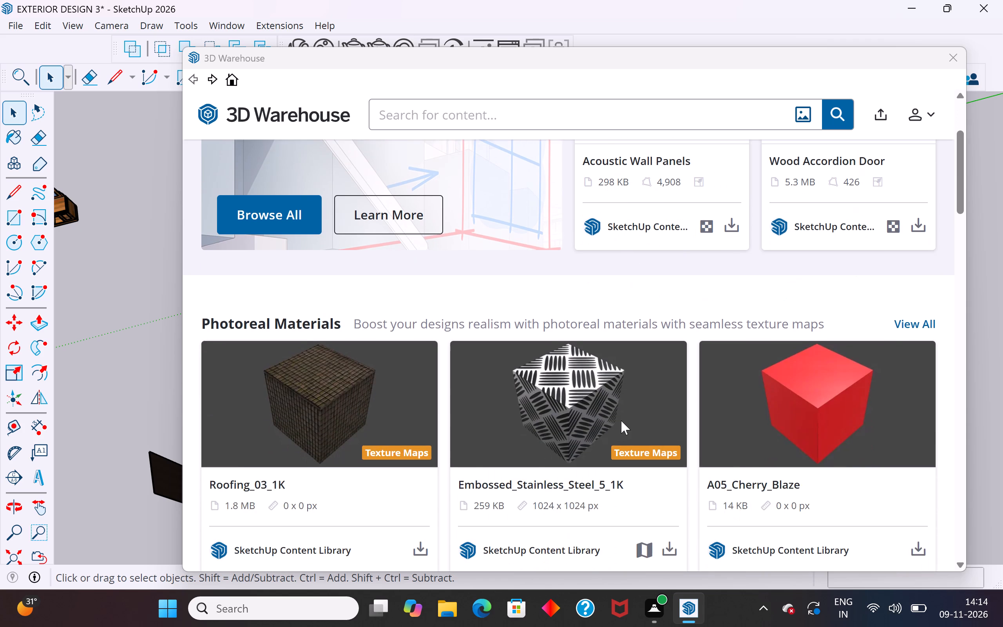
{"action": "scroll", "coordinate": [621, 420], "scroll_direction": "down", "scroll_amount": 5}
{"action": "scroll", "coordinate": [621, 420], "scroll_direction": "up", "scroll_amount": 9}
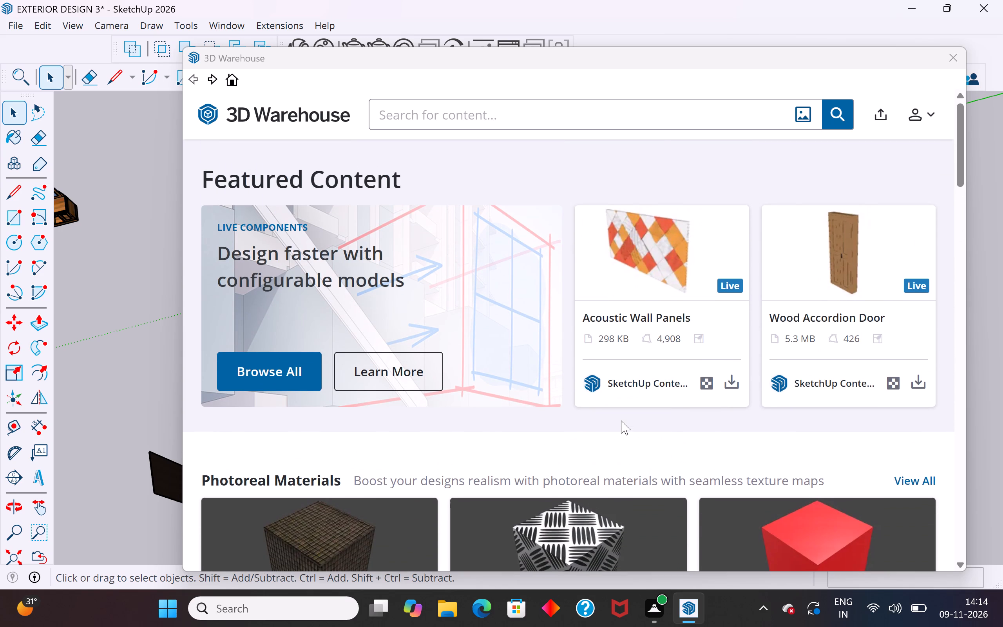
{"action": "left_click_drag", "start_coordinate": [672, 62], "coordinate": [611, 499]}
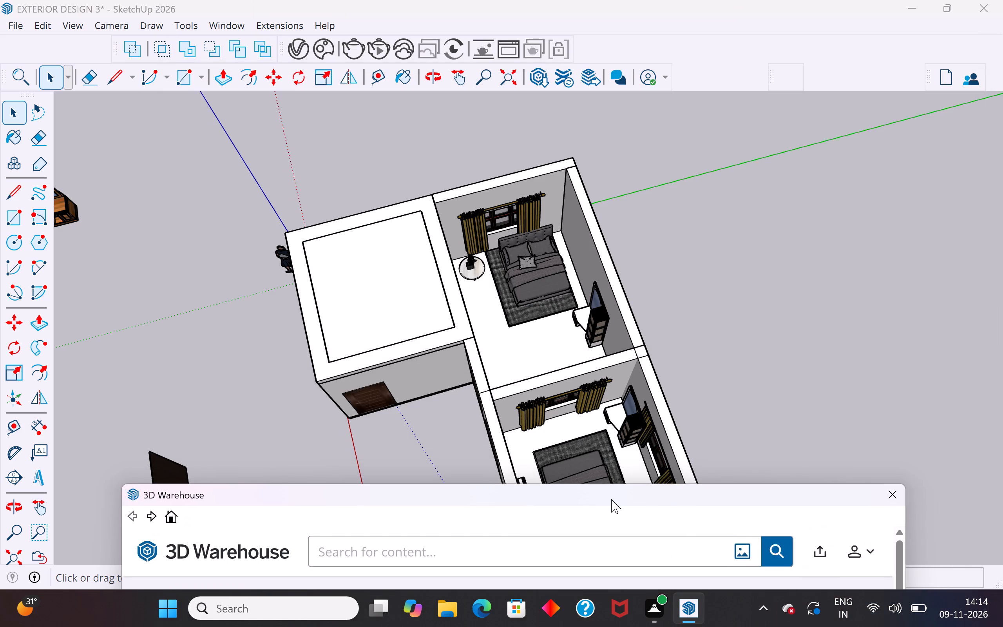
{"action": "left_click_drag", "start_coordinate": [611, 499], "coordinate": [579, 85]}
{"action": "left_click", "coordinate": [605, 147]}
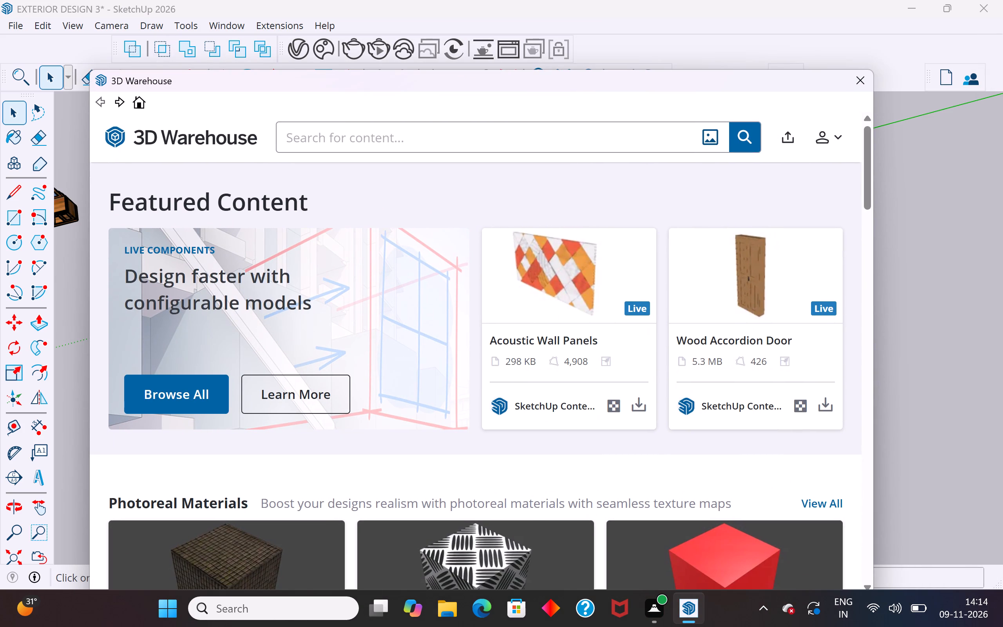
{"action": "key", "text": "w"}
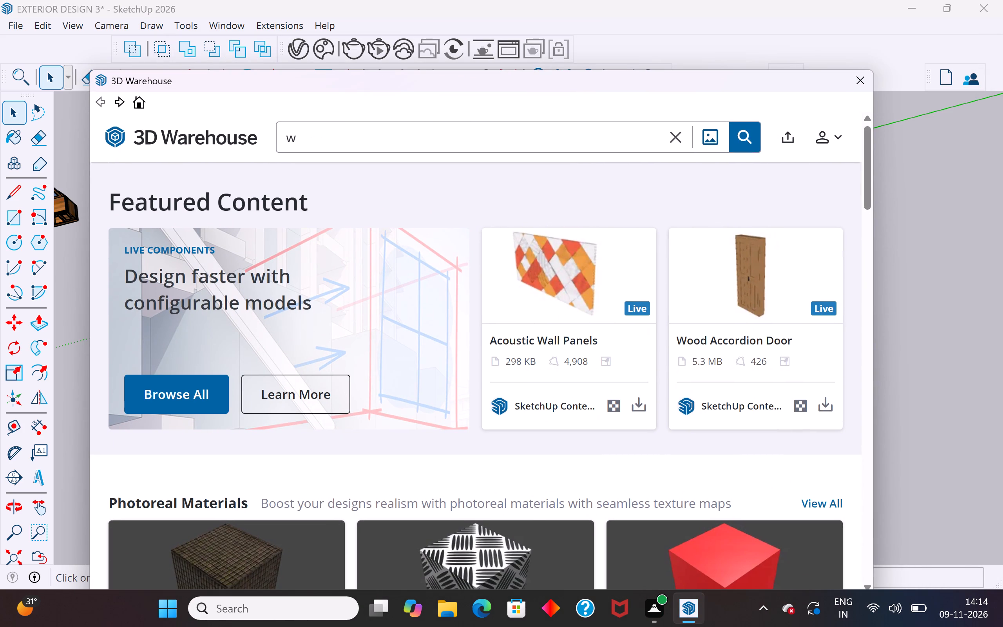
{"action": "type", "text": "ard"}
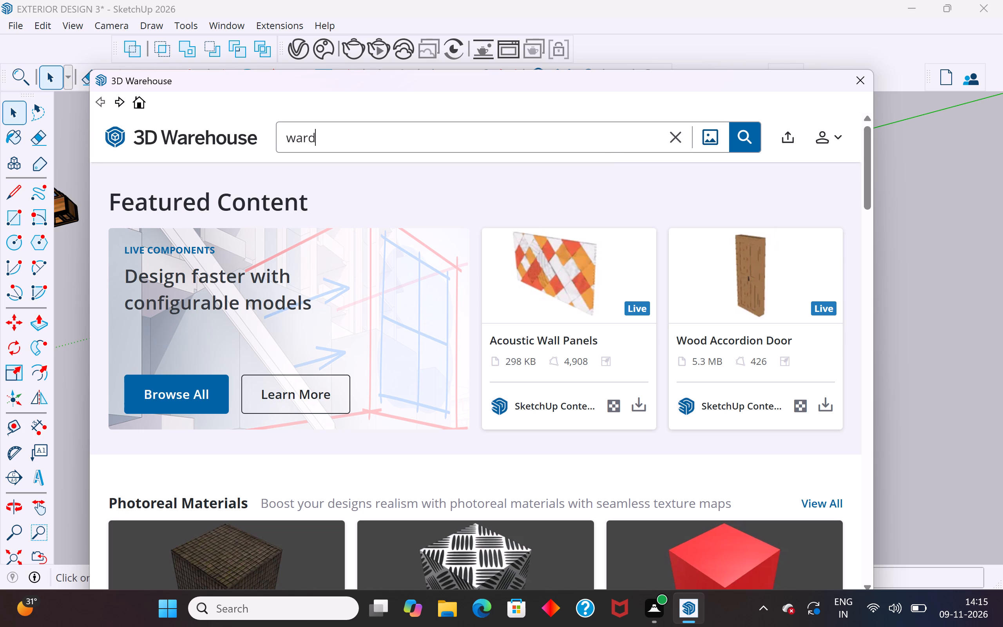
{"action": "type", "text": "robb"}
{"action": "key", "text": "BackSpace"}
{"action": "left_click", "coordinate": [740, 136]}
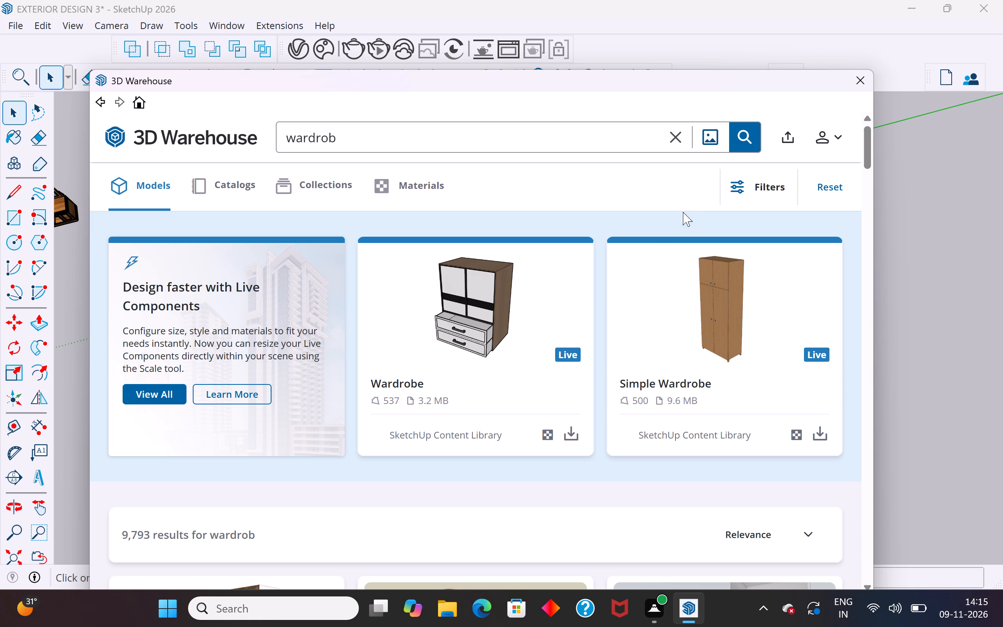
Load the grey glass-door Wardrobe model (143 KB) and place it on open ground beside the house, outside the bedrooms' outer wall.
{"action": "scroll", "coordinate": [507, 383], "scroll_direction": "down", "scroll_amount": 4}
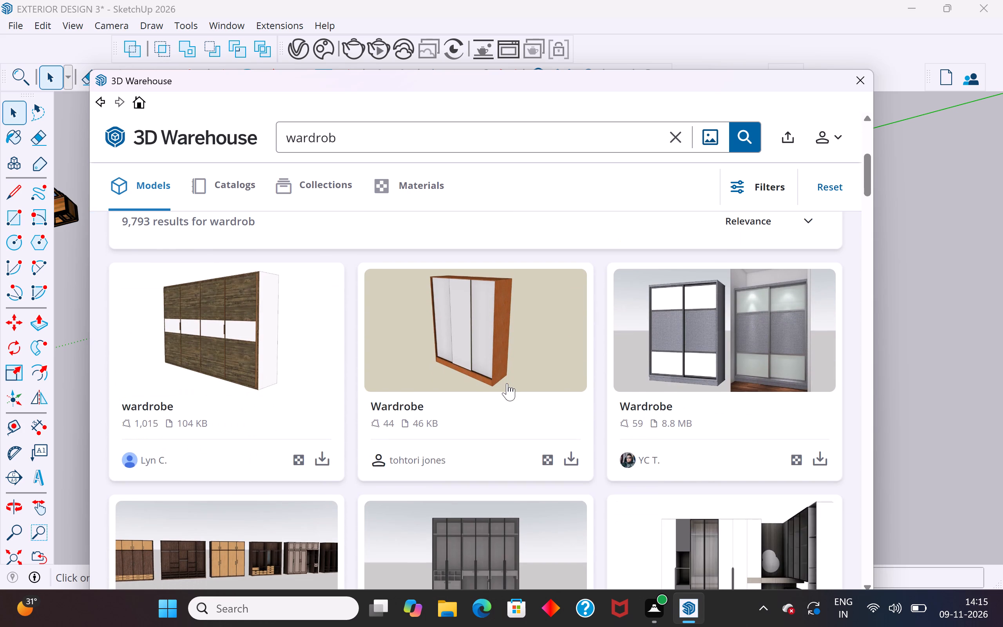
{"action": "scroll", "coordinate": [507, 383], "scroll_direction": "down", "scroll_amount": 1}
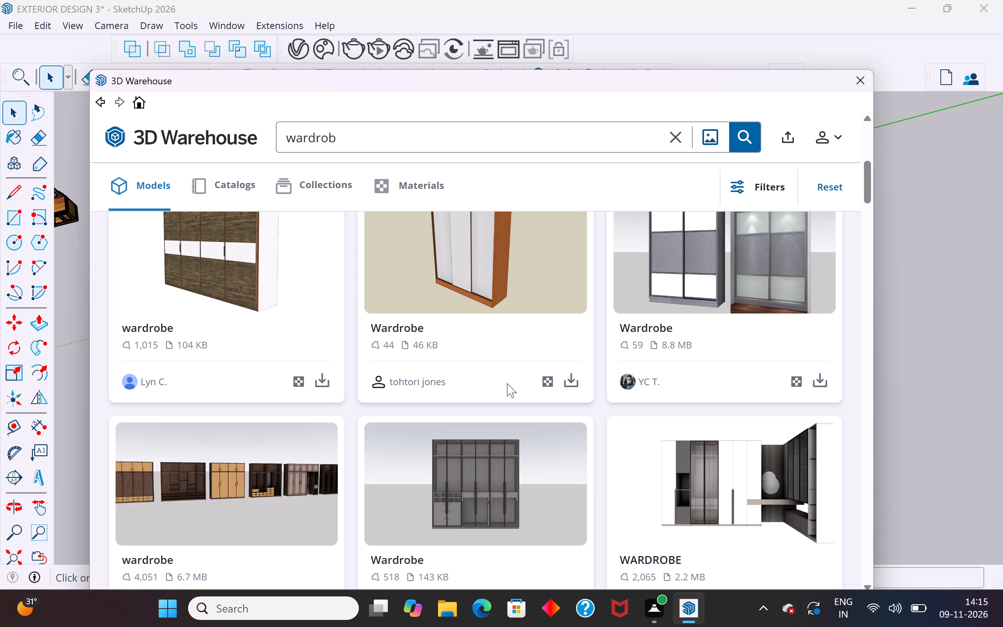
{"action": "scroll", "coordinate": [683, 485], "scroll_direction": "down", "scroll_amount": 1}
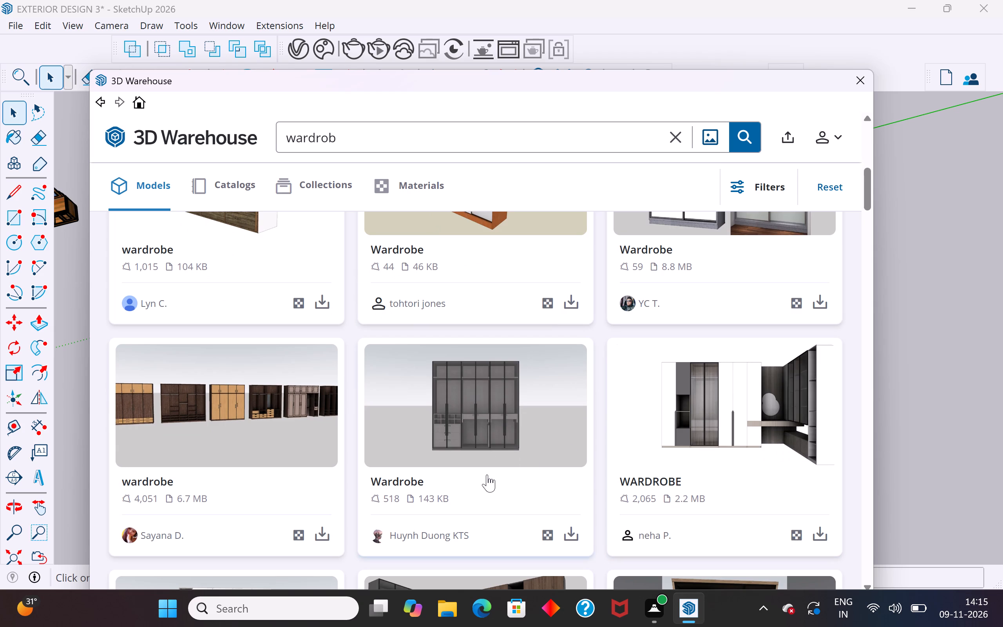
{"action": "left_click", "coordinate": [570, 533]}
{"action": "left_click", "coordinate": [439, 359]}
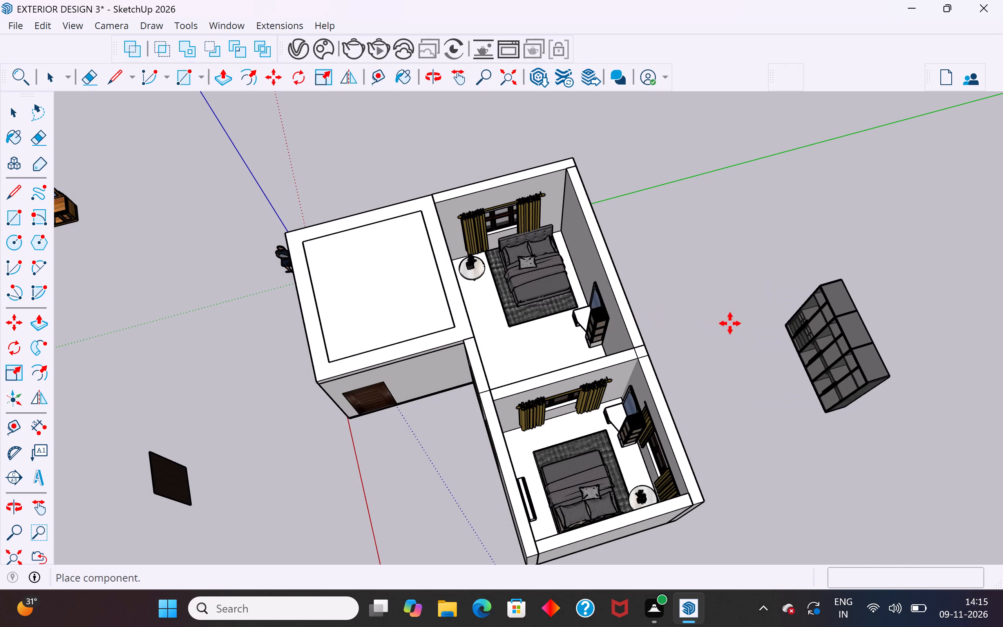
{"action": "left_click", "coordinate": [737, 261]}
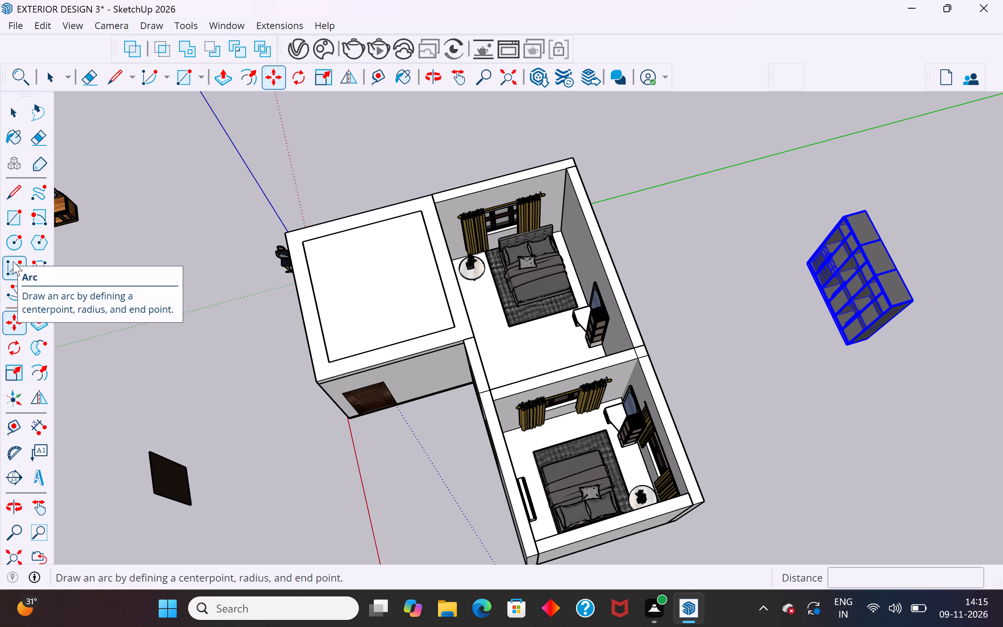
Rotate the wardrobe 180 degrees horizontally about its bottom corner.
{"action": "left_click", "coordinate": [17, 345]}
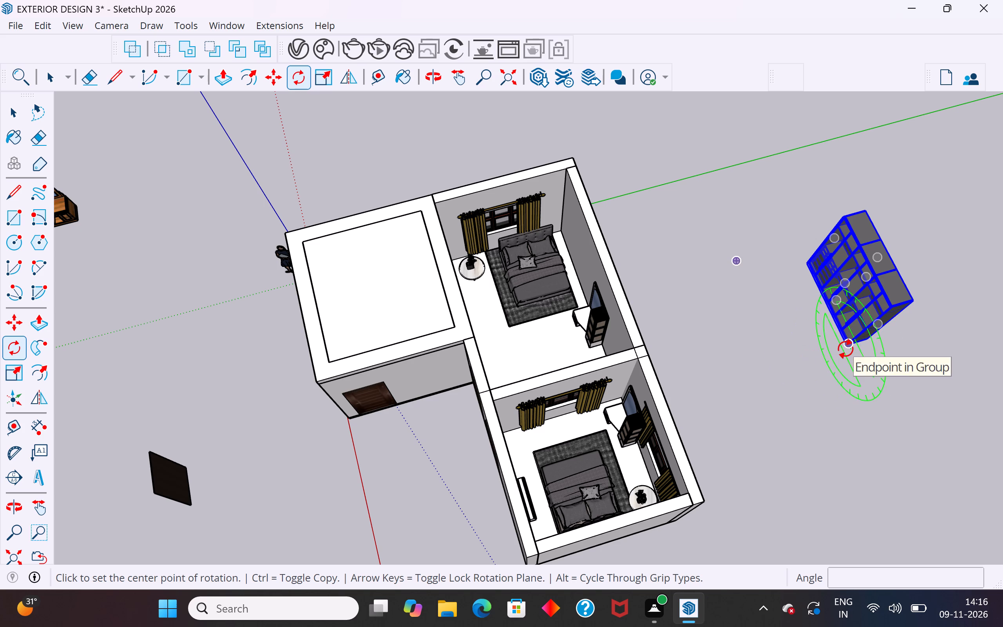
{"action": "left_click", "coordinate": [841, 351]}
{"action": "left_click", "coordinate": [906, 448]}
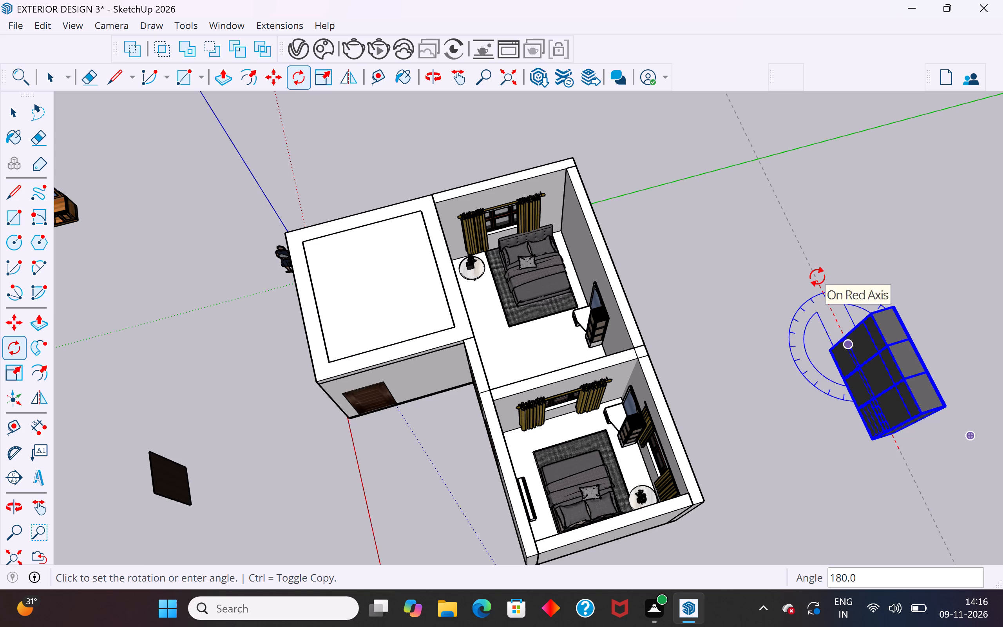
{"action": "left_click", "coordinate": [817, 276]}
{"action": "left_click", "coordinate": [22, 112]}
{"action": "left_click", "coordinate": [115, 212]}
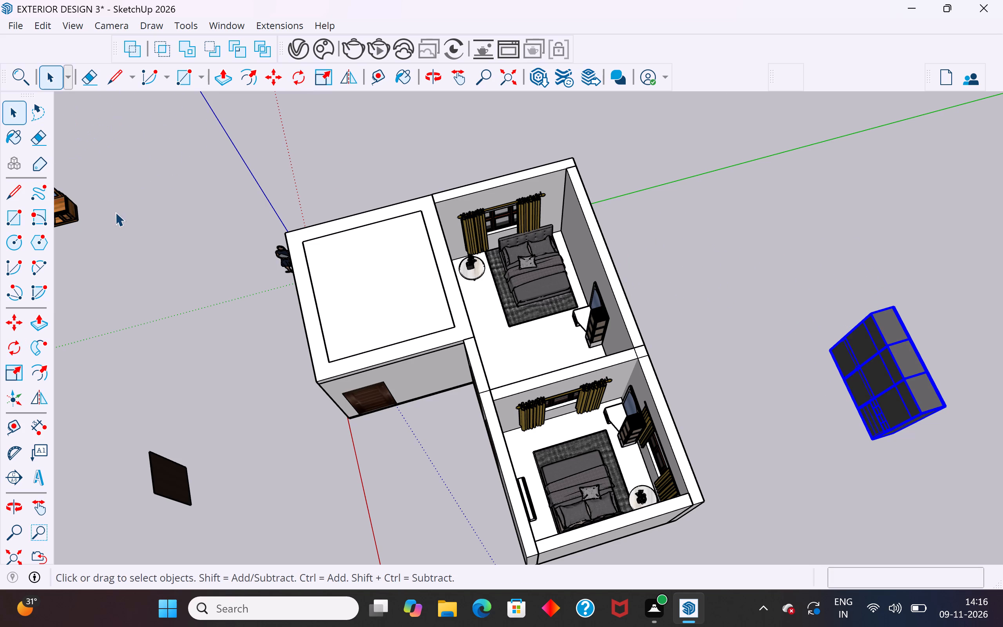
Move the wardrobe into the bedroom beside the flat-roofed room, against their shared wall with its glass doors facing the bed.
{"action": "scroll", "coordinate": [411, 305], "scroll_direction": "down", "scroll_amount": 5}
{"action": "middle_click_drag", "start_coordinate": [653, 347], "coordinate": [528, 250]}
{"action": "left_click", "coordinate": [727, 457]}
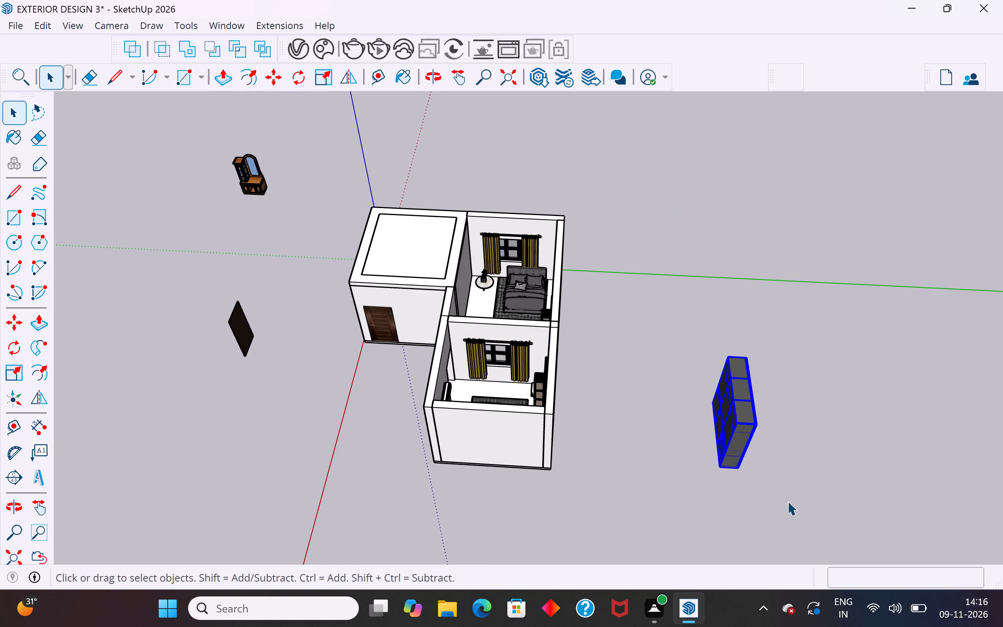
{"action": "key", "text": "m"}
{"action": "left_click", "coordinate": [742, 469]}
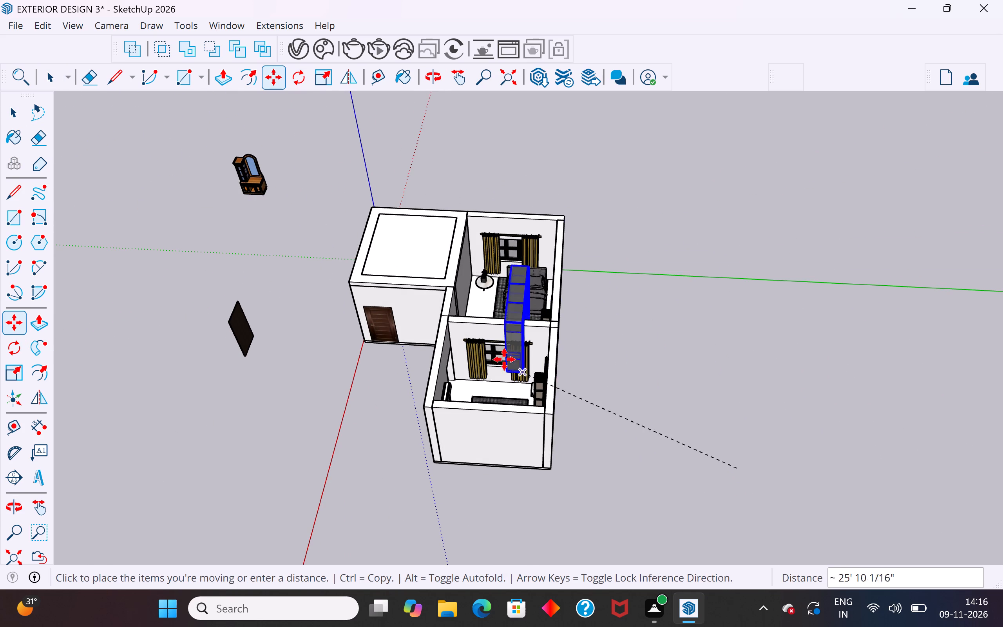
{"action": "scroll", "coordinate": [483, 326], "scroll_direction": "up", "scroll_amount": 7}
{"action": "middle_click_drag", "start_coordinate": [489, 303], "coordinate": [411, 527]}
{"action": "scroll", "coordinate": [433, 377], "scroll_direction": "up", "scroll_amount": 5}
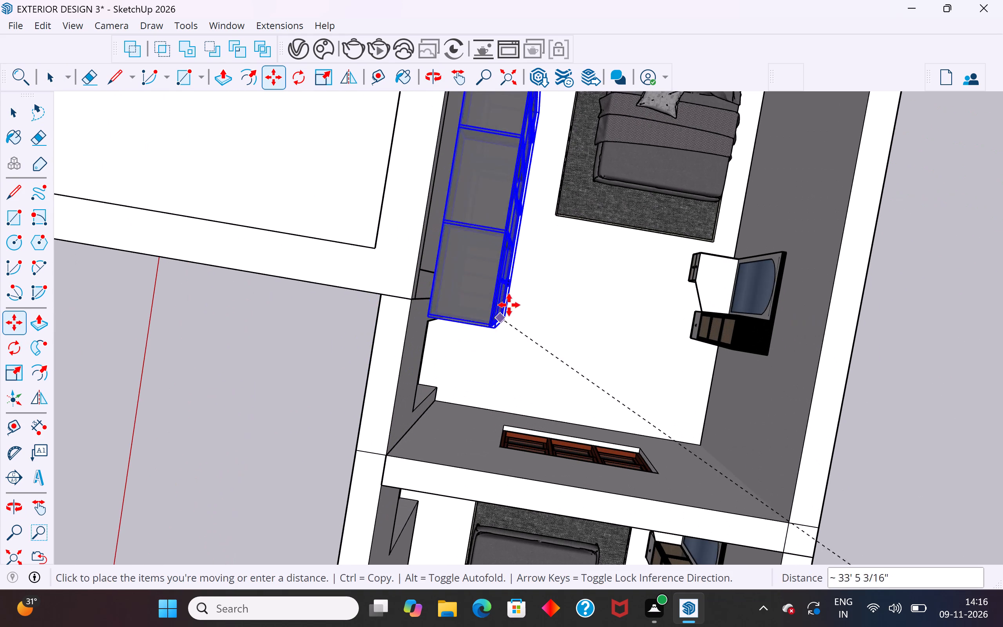
{"action": "left_click", "coordinate": [506, 286]}
{"action": "middle_click_drag", "start_coordinate": [538, 341], "coordinate": [467, 229]}
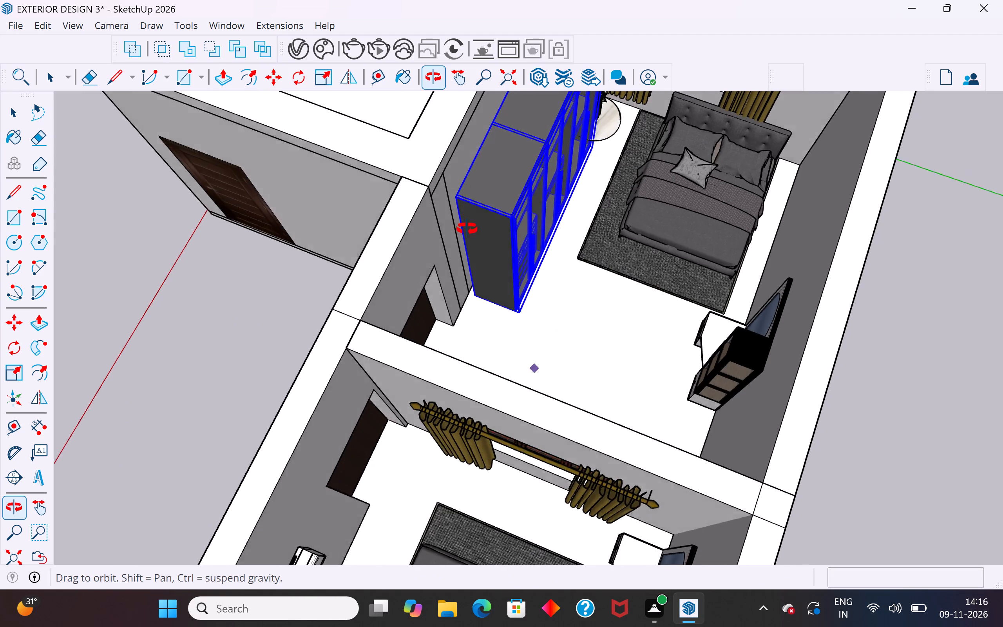
{"action": "middle_click_drag", "start_coordinate": [467, 229], "coordinate": [268, 160]}
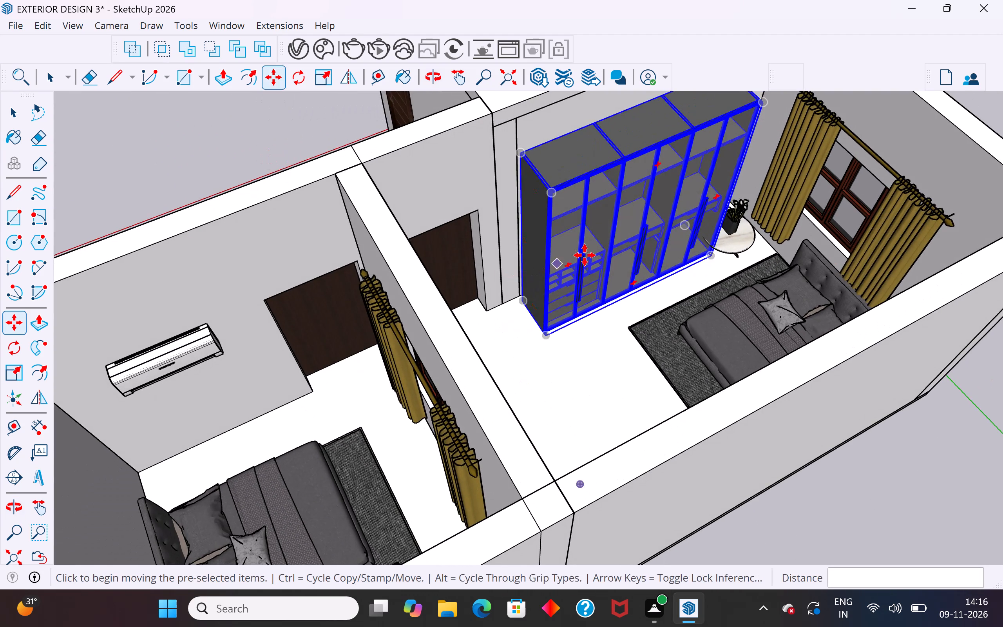
{"action": "scroll", "coordinate": [585, 255], "scroll_direction": "up", "scroll_amount": 4}
{"action": "middle_click_drag", "start_coordinate": [614, 267], "coordinate": [579, 228]}
{"action": "scroll", "coordinate": [586, 351], "scroll_direction": "down", "scroll_amount": 4}
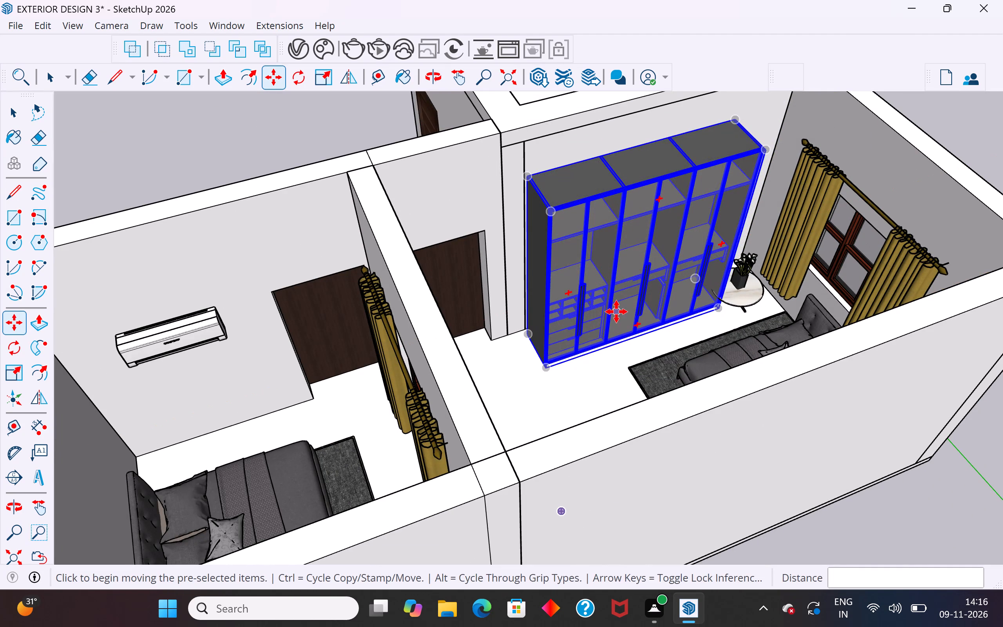
{"action": "left_click", "coordinate": [9, 114]}
{"action": "left_click", "coordinate": [238, 147]}
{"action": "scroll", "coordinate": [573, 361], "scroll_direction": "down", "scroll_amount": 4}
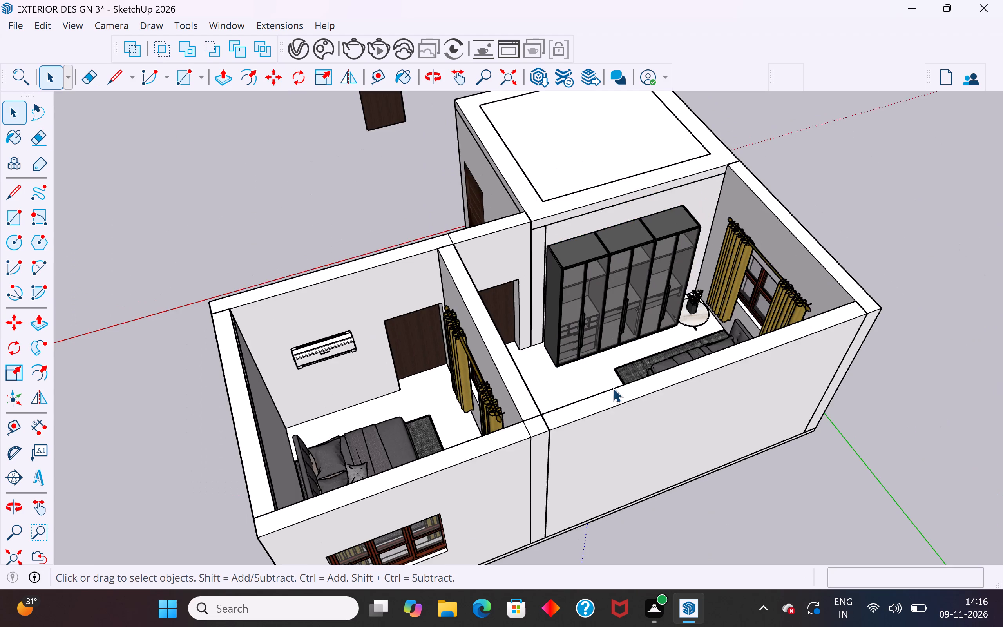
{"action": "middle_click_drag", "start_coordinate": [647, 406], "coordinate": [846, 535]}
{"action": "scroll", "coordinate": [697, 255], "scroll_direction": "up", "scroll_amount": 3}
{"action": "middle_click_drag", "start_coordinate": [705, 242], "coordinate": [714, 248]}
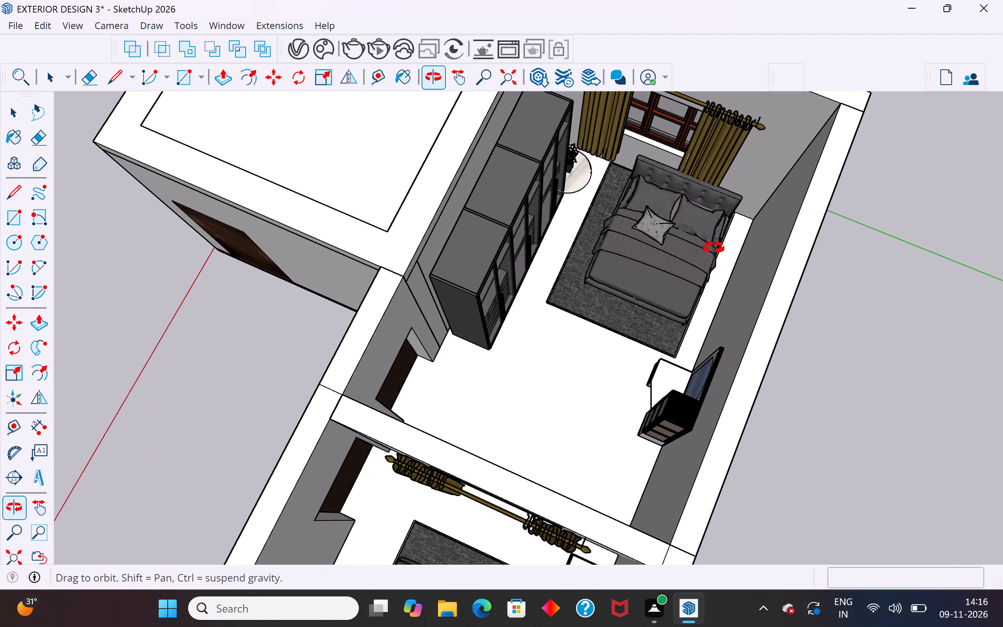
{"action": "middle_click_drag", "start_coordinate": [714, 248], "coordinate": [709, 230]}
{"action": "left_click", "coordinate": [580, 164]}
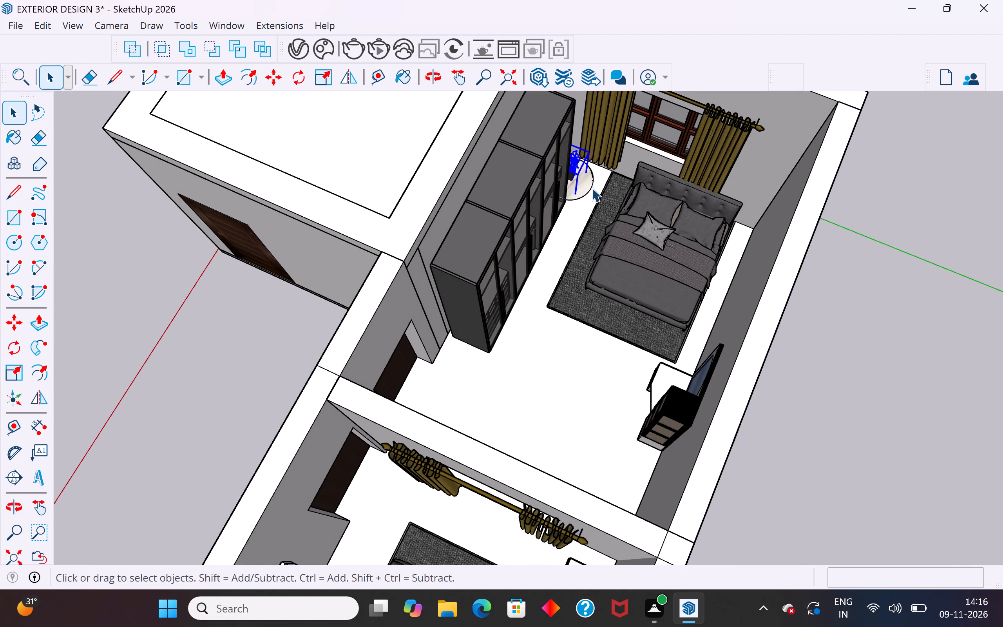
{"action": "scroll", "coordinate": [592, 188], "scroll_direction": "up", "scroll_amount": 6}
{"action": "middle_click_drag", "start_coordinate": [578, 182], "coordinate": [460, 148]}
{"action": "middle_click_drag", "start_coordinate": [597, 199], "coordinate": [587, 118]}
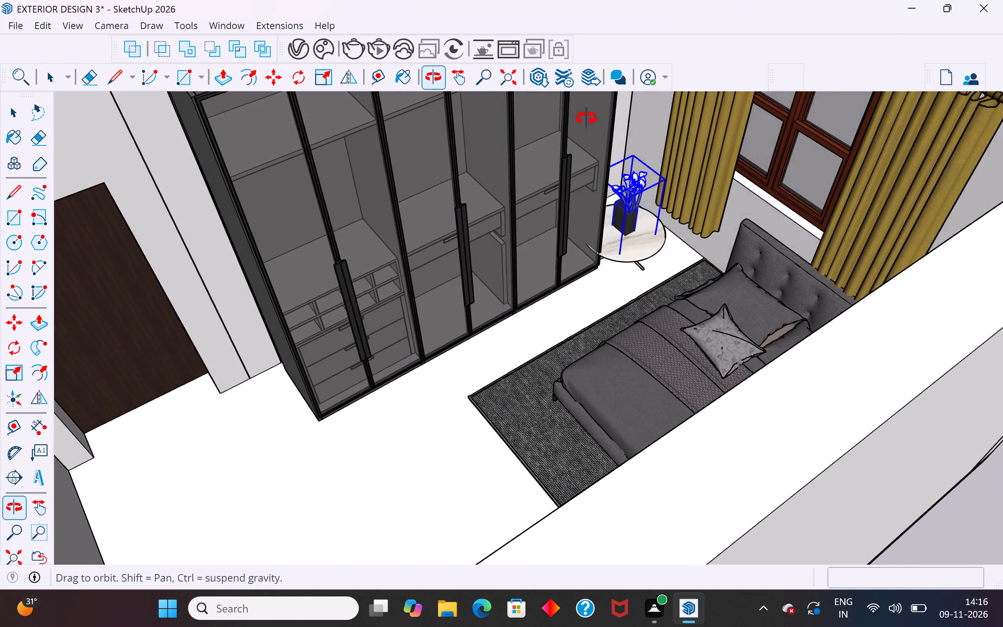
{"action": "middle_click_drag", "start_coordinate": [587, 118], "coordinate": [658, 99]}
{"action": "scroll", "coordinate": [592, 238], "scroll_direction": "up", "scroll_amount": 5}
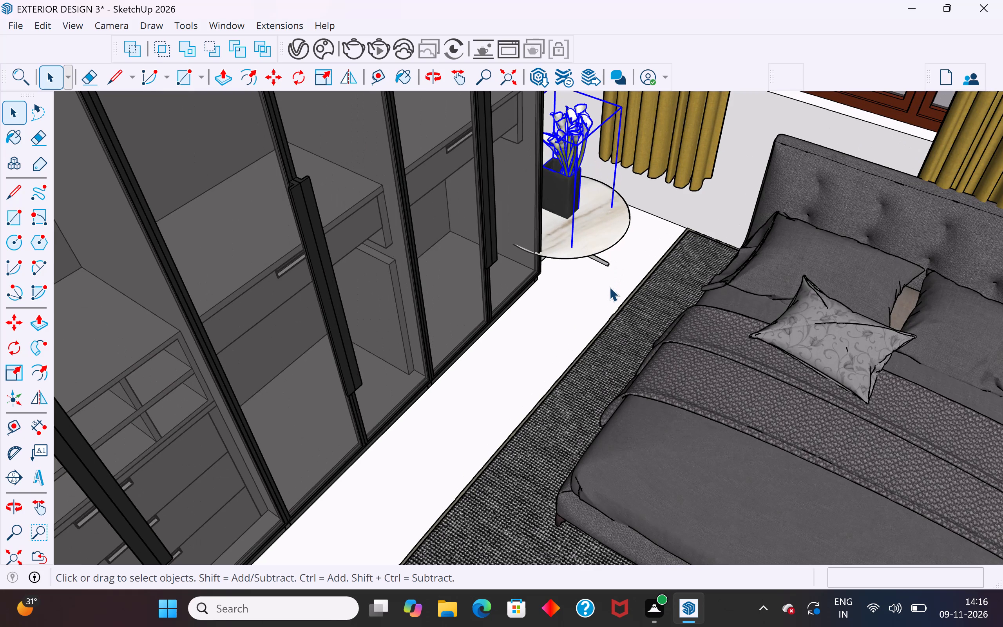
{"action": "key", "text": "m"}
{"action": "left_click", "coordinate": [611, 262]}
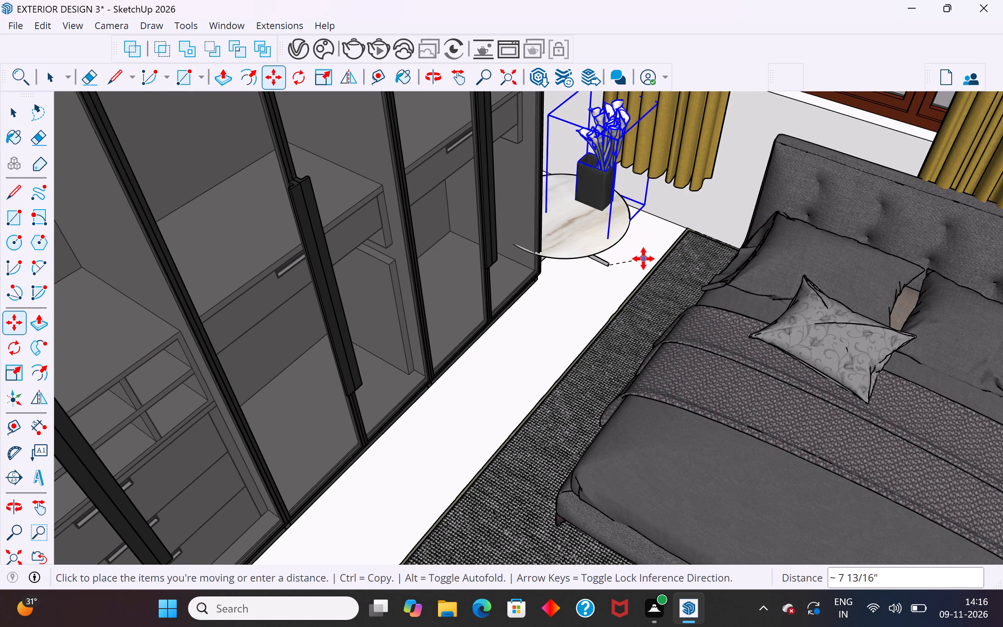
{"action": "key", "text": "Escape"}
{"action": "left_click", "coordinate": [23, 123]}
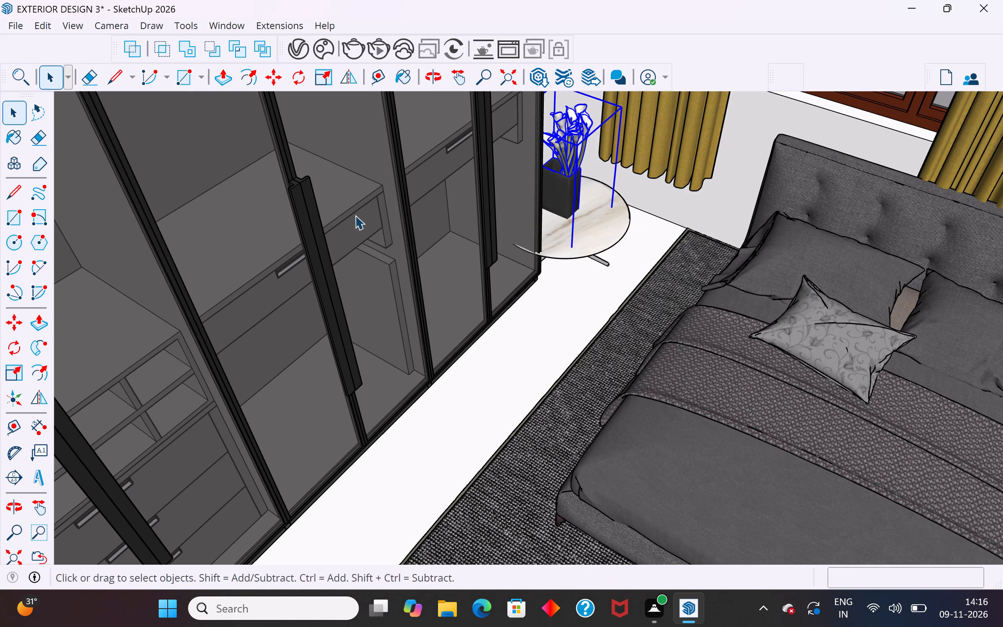
Move the side table and vase together about 8 11/16" out from the wardrobe towards the bed's headboard side.
{"action": "left_click", "coordinate": [588, 230]}
{"action": "scroll", "coordinate": [617, 295], "scroll_direction": "up", "scroll_amount": 3}
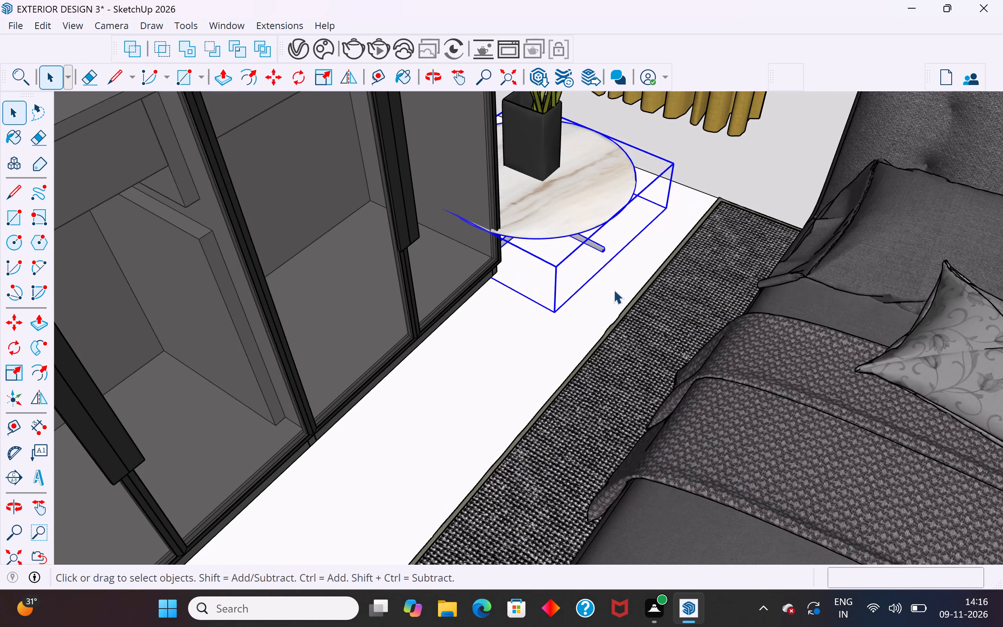
{"action": "scroll", "coordinate": [614, 290], "scroll_direction": "up", "scroll_amount": 3}
{"action": "left_click", "coordinate": [535, 138], "text": "shift"}
{"action": "scroll", "coordinate": [584, 306], "scroll_direction": "down", "scroll_amount": 9}
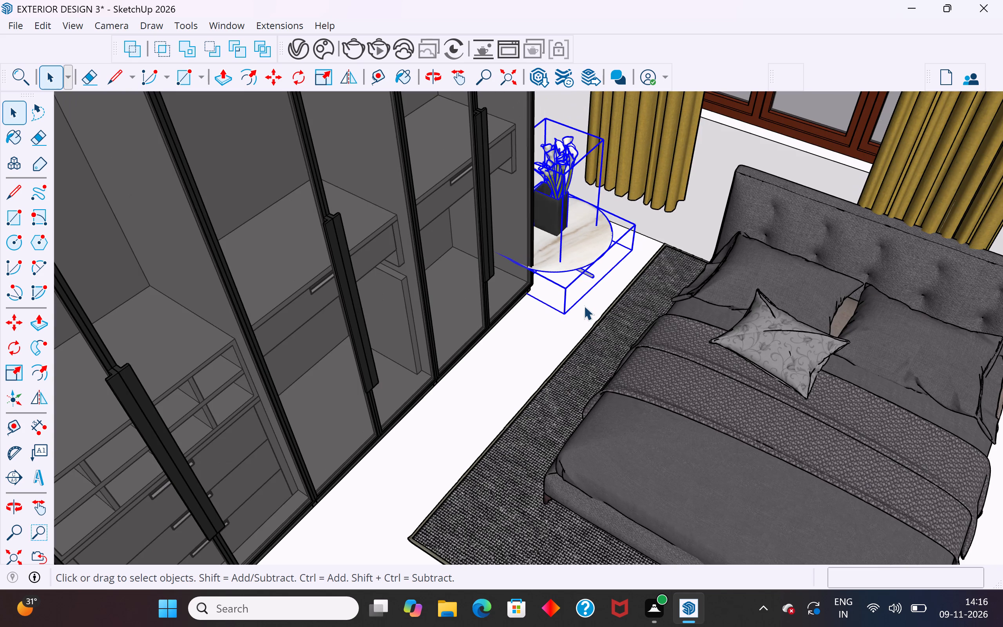
{"action": "key", "text": "m"}
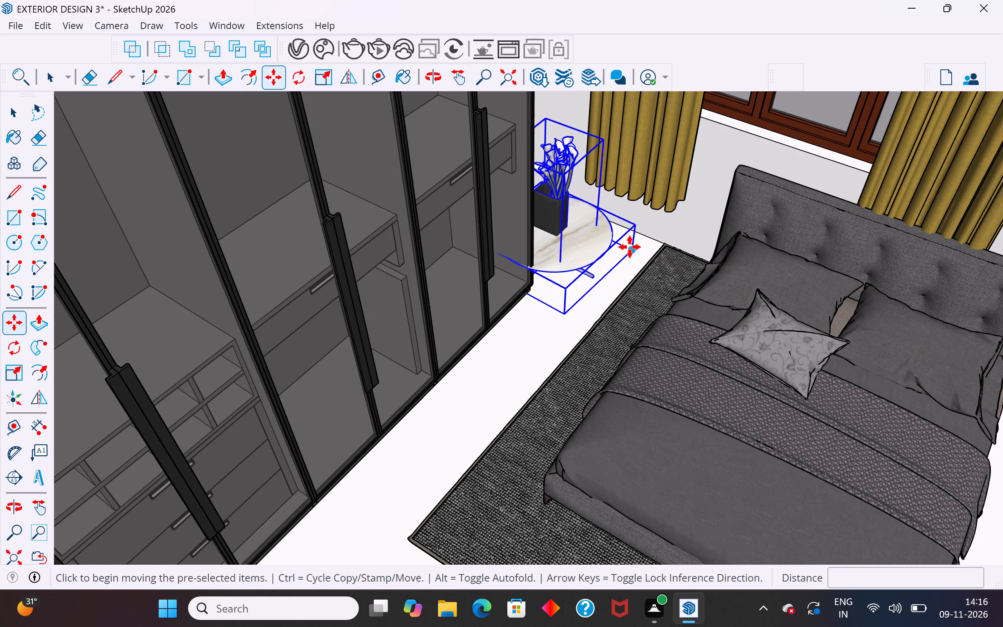
{"action": "left_click", "coordinate": [630, 247]}
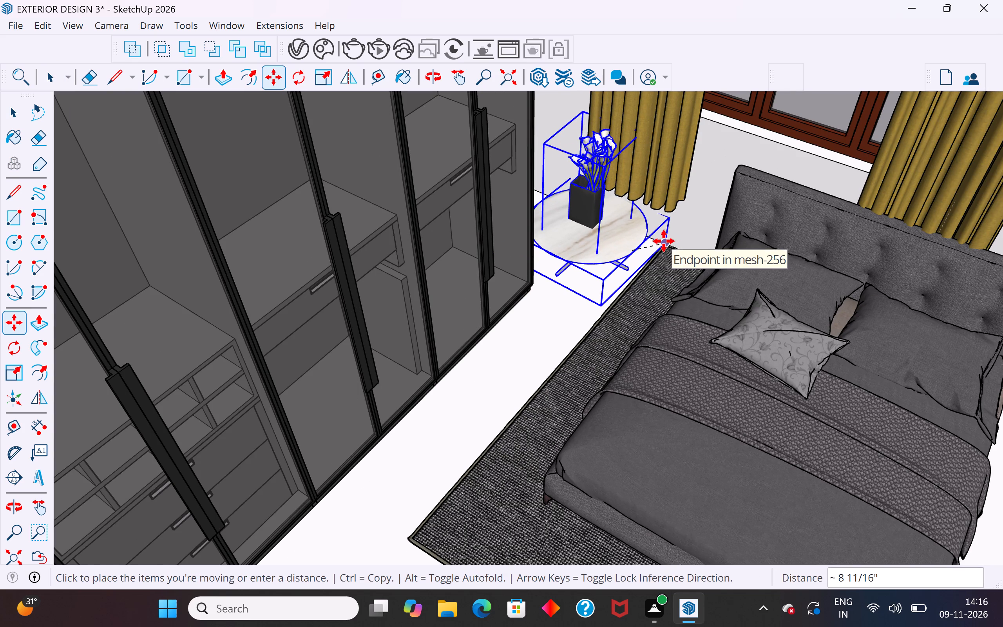
{"action": "left_click", "coordinate": [664, 241]}
{"action": "scroll", "coordinate": [559, 398], "scroll_direction": "down", "scroll_amount": 7}
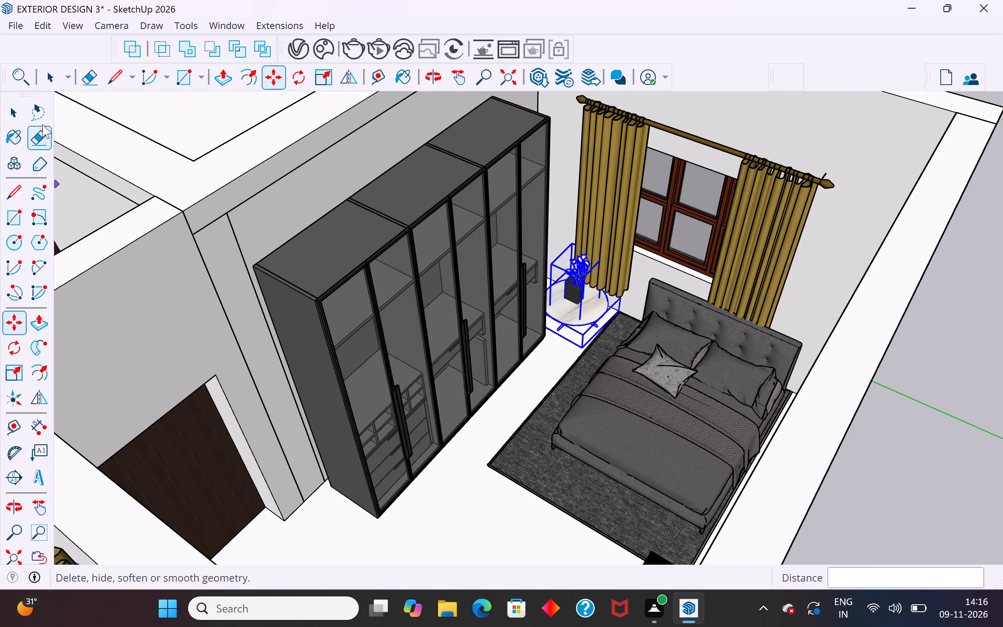
{"action": "left_click", "coordinate": [21, 104]}
{"action": "left_click", "coordinate": [1002, 424]}
Scale the glass-door wardrobe uniformly about its center to 0.86.
{"action": "scroll", "coordinate": [659, 399], "scroll_direction": "down", "scroll_amount": 5}
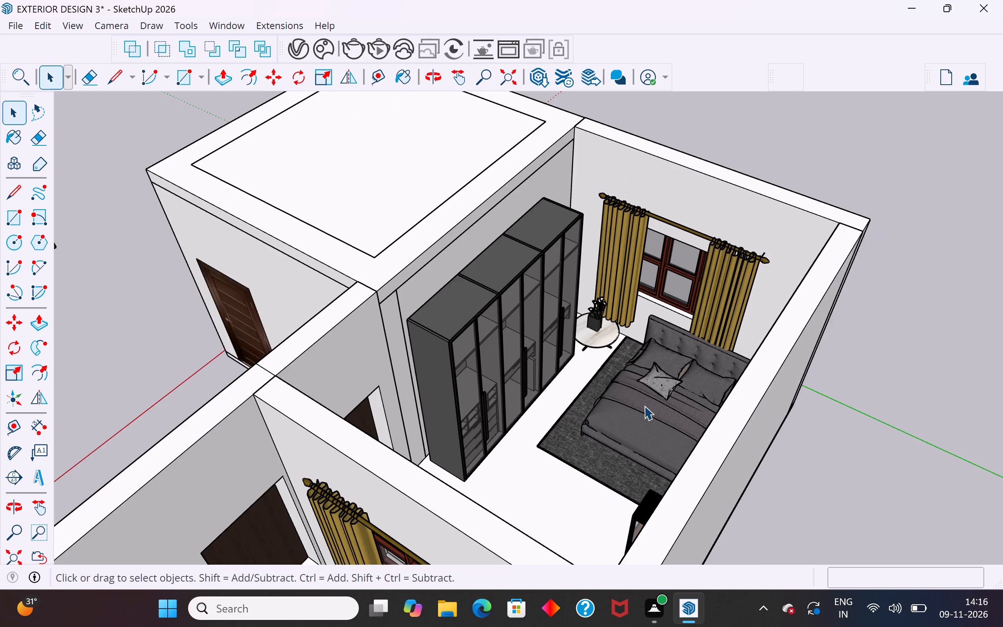
{"action": "middle_click_drag", "start_coordinate": [633, 400], "coordinate": [513, 375]}
{"action": "left_click", "coordinate": [510, 330]}
{"action": "scroll", "coordinate": [515, 360], "scroll_direction": "up", "scroll_amount": 5}
{"action": "scroll", "coordinate": [521, 366], "scroll_direction": "down", "scroll_amount": 4}
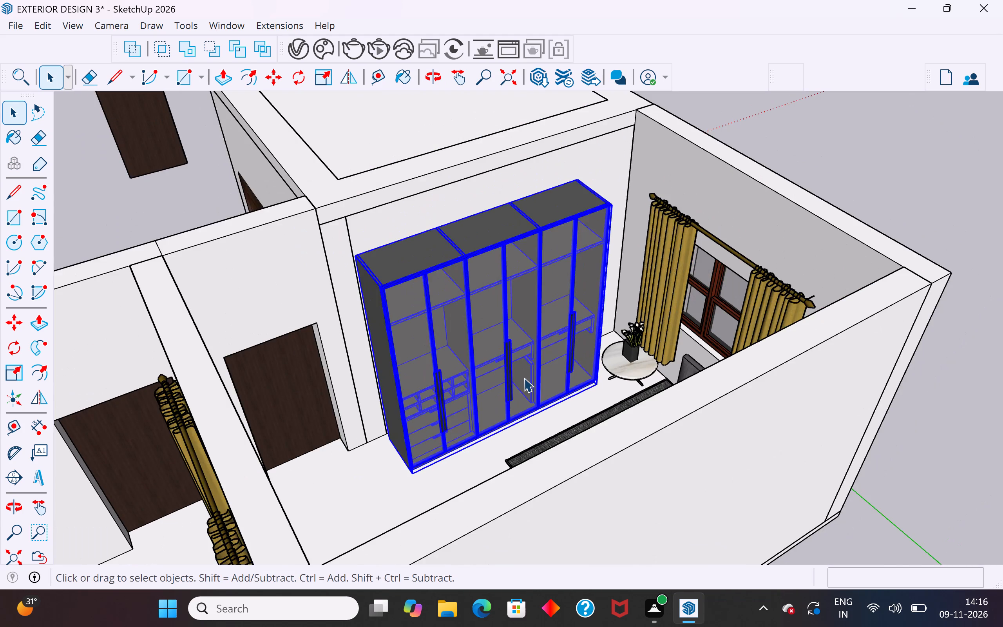
{"action": "scroll", "coordinate": [524, 378], "scroll_direction": "down", "scroll_amount": 4}
{"action": "middle_click_drag", "start_coordinate": [529, 378], "coordinate": [455, 466]}
{"action": "scroll", "coordinate": [493, 383], "scroll_direction": "up", "scroll_amount": 3}
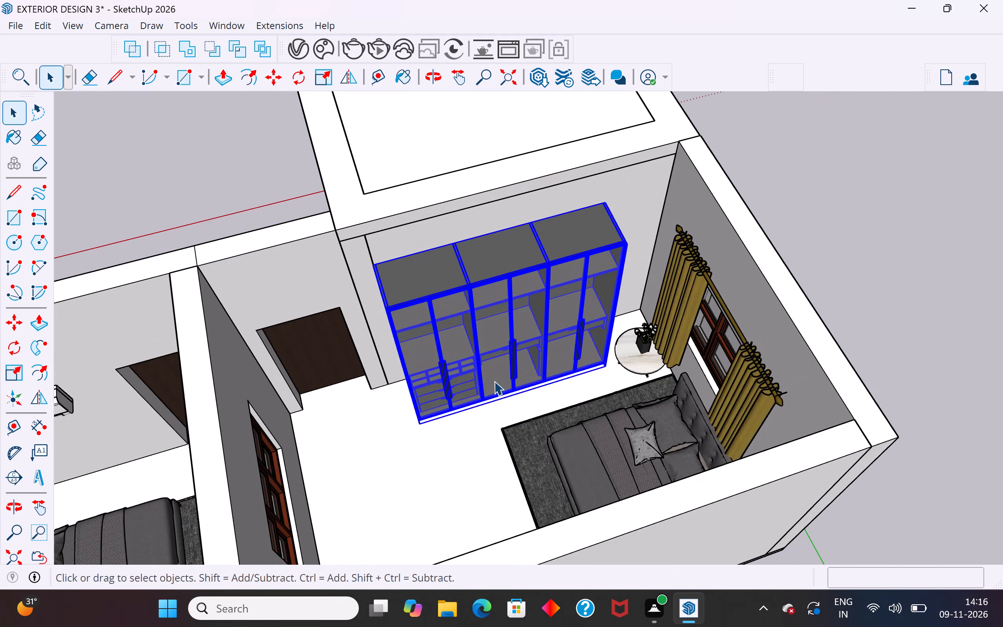
{"action": "scroll", "coordinate": [596, 348], "scroll_direction": "up", "scroll_amount": 1}
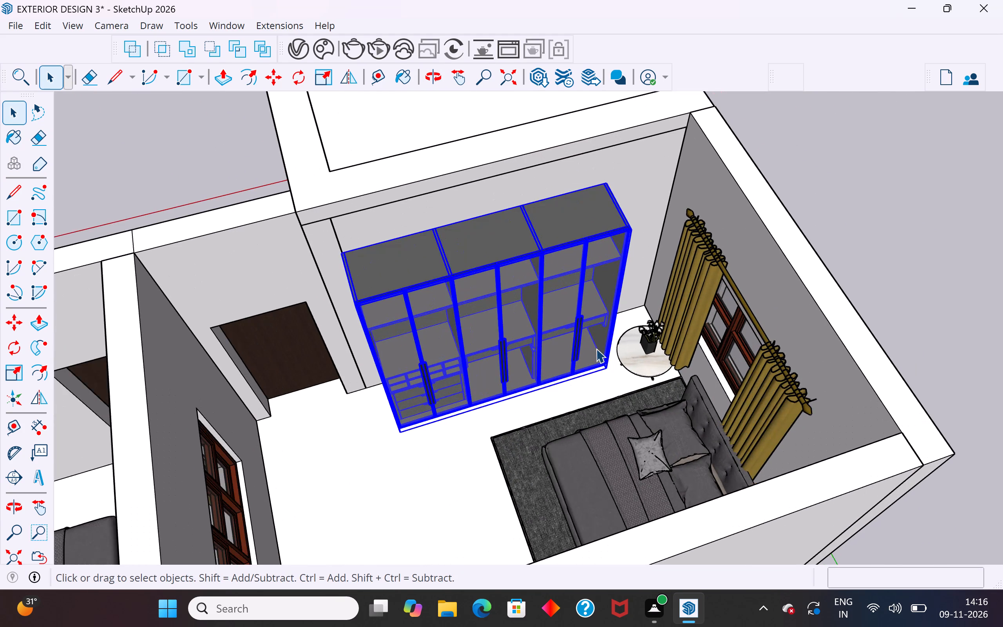
{"action": "key", "text": "s"}
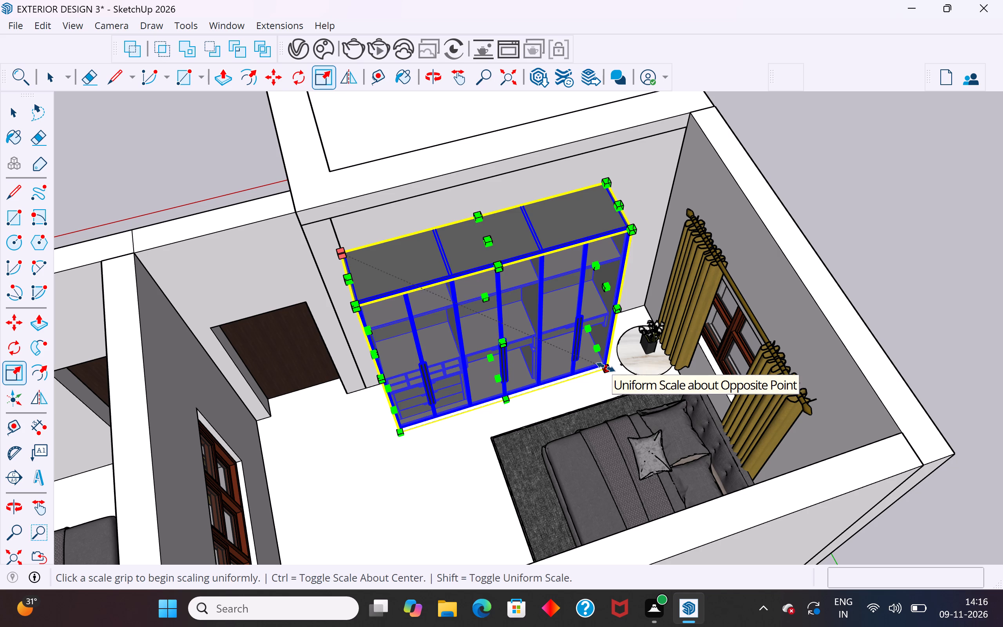
{"action": "left_click_drag", "start_coordinate": [606, 367], "coordinate": [588, 372], "text": "ctrl"}
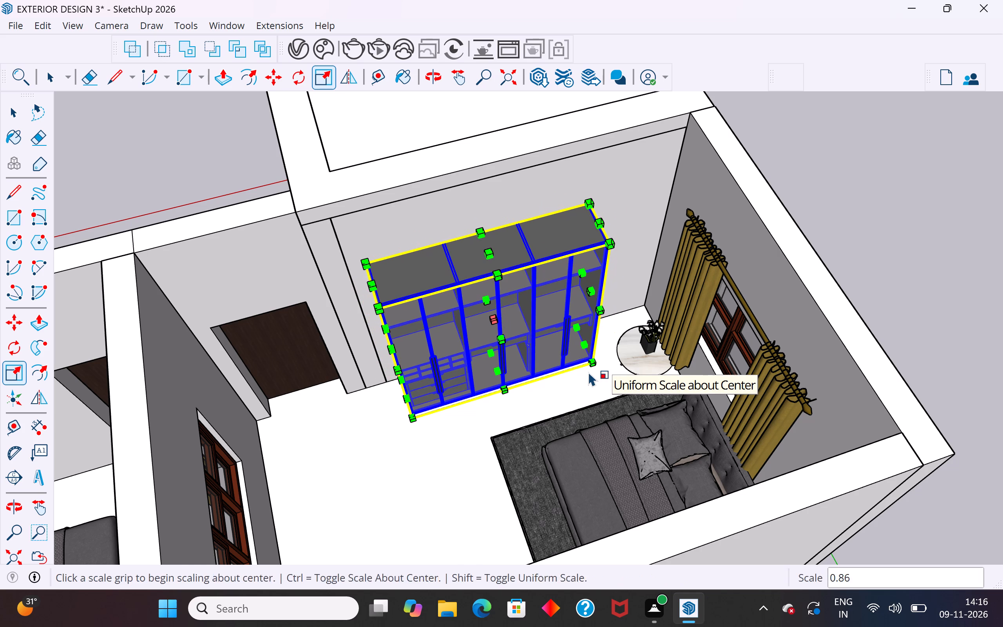
{"action": "left_click", "coordinate": [13, 114]}
{"action": "left_click", "coordinate": [88, 151]}
Move only the round side table about 3 7/8" away from the window wall, leaving the vase in place.
{"action": "middle_click_drag", "start_coordinate": [333, 328], "coordinate": [351, 323]}
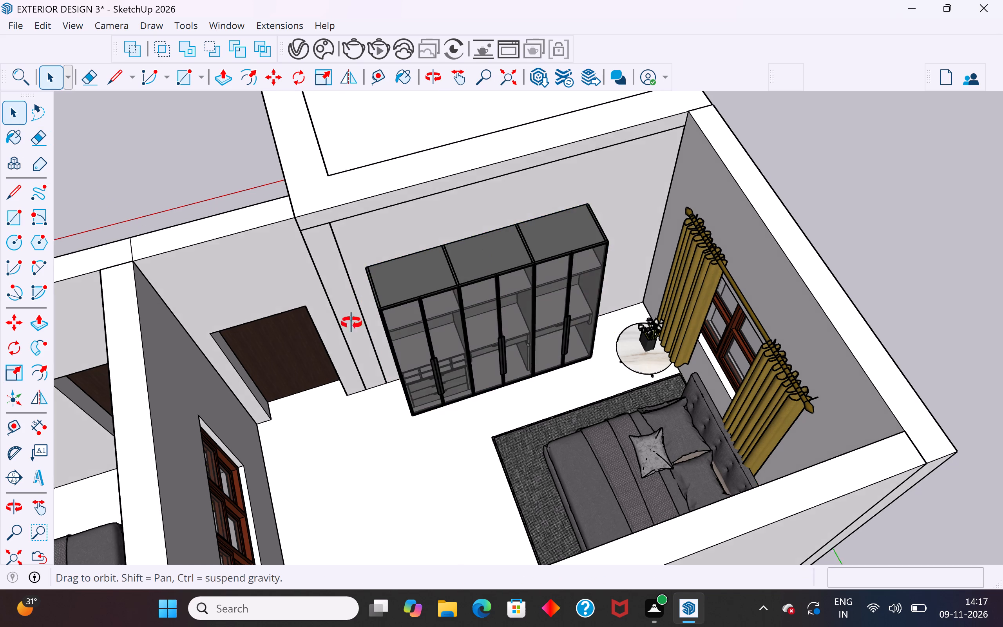
{"action": "middle_click_drag", "start_coordinate": [351, 323], "coordinate": [527, 210]}
{"action": "scroll", "coordinate": [519, 293], "scroll_direction": "up", "scroll_amount": 4}
{"action": "middle_click_drag", "start_coordinate": [519, 293], "coordinate": [523, 265]}
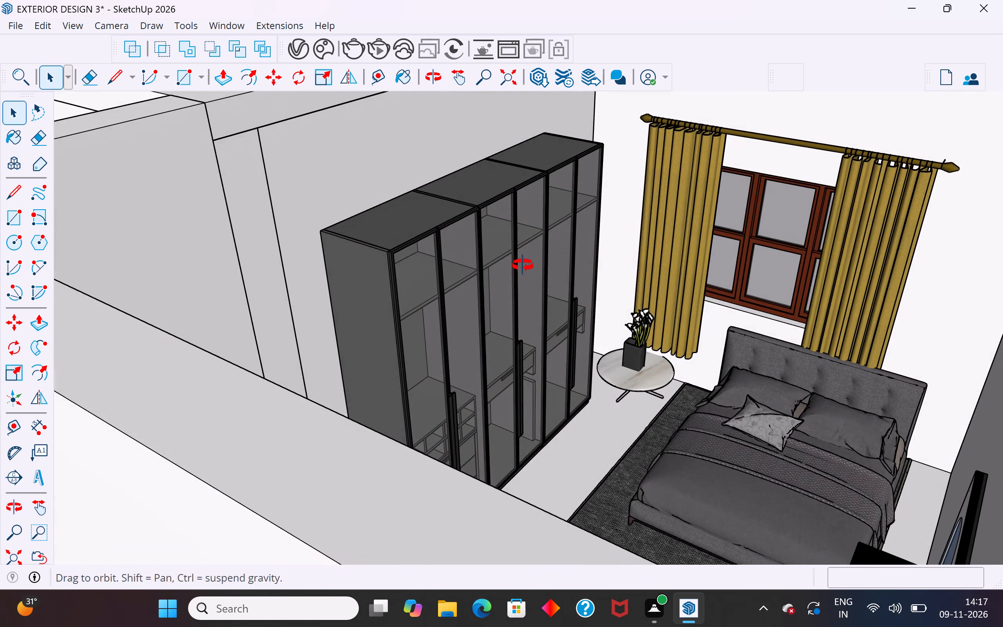
{"action": "middle_click_drag", "start_coordinate": [523, 265], "coordinate": [463, 296]}
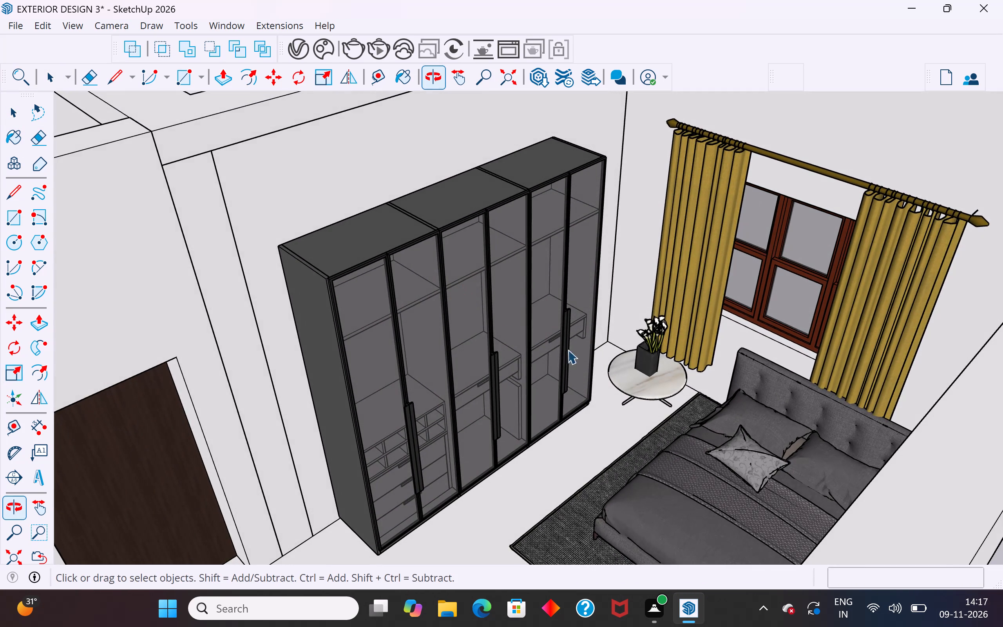
{"action": "scroll", "coordinate": [646, 366], "scroll_direction": "up", "scroll_amount": 4}
{"action": "scroll", "coordinate": [679, 386], "scroll_direction": "up", "scroll_amount": 4}
{"action": "middle_click_drag", "start_coordinate": [693, 396], "coordinate": [599, 317]}
{"action": "scroll", "coordinate": [636, 358], "scroll_direction": "up", "scroll_amount": 1}
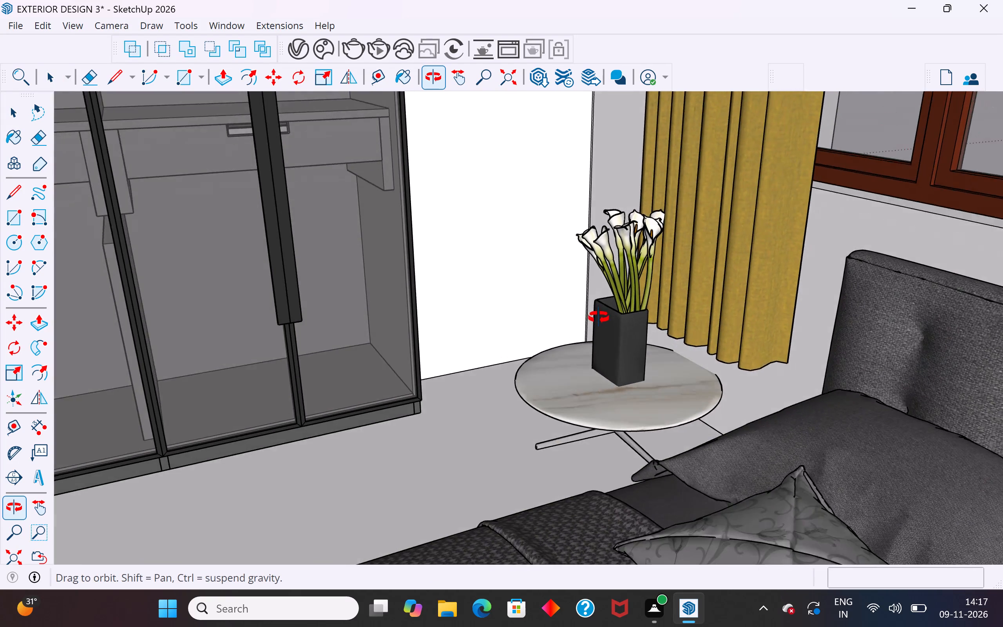
{"action": "middle_click_drag", "start_coordinate": [599, 317], "coordinate": [606, 295]}
{"action": "left_click", "coordinate": [617, 387]}
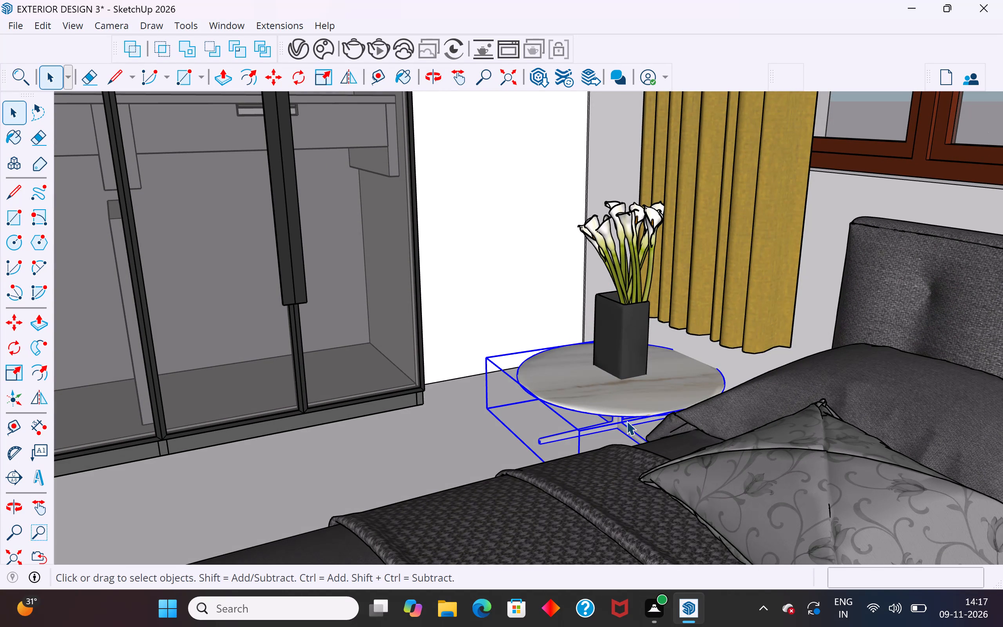
{"action": "middle_click_drag", "start_coordinate": [583, 420], "coordinate": [672, 424]}
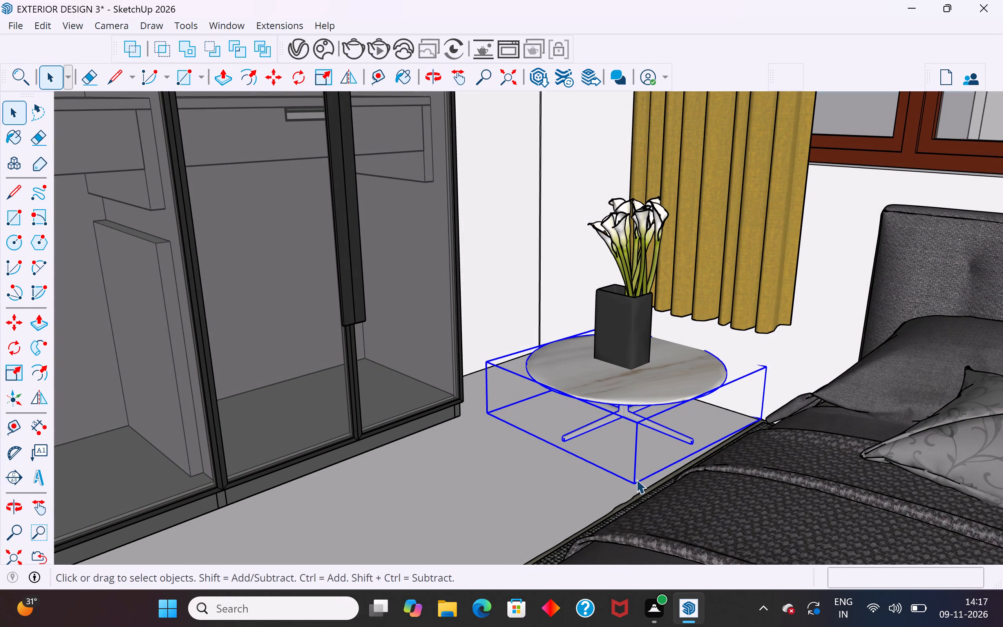
{"action": "key", "text": "m"}
{"action": "left_click", "coordinate": [638, 487]}
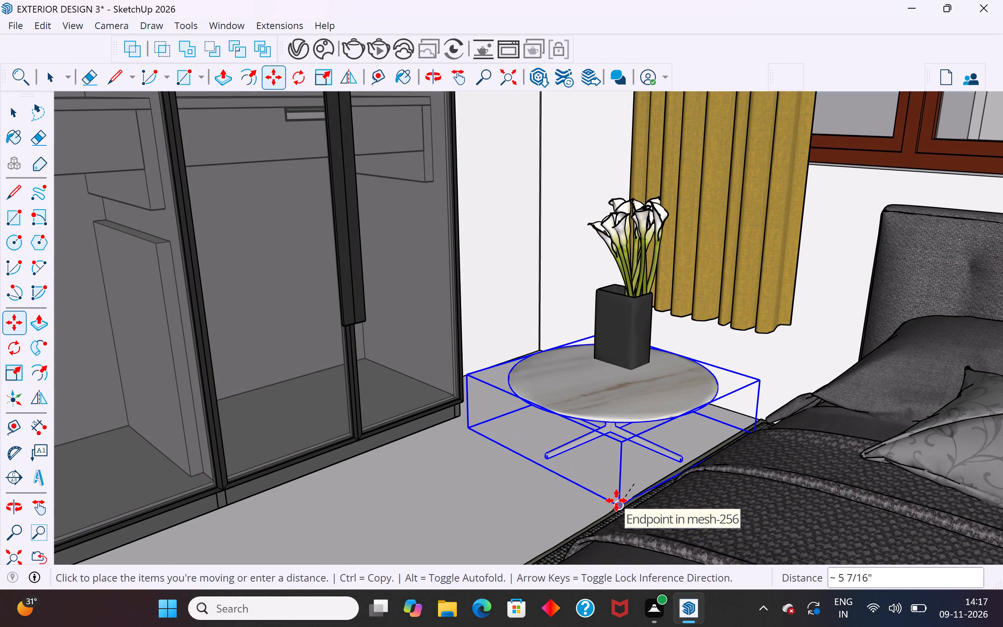
{"action": "left_click", "coordinate": [617, 500]}
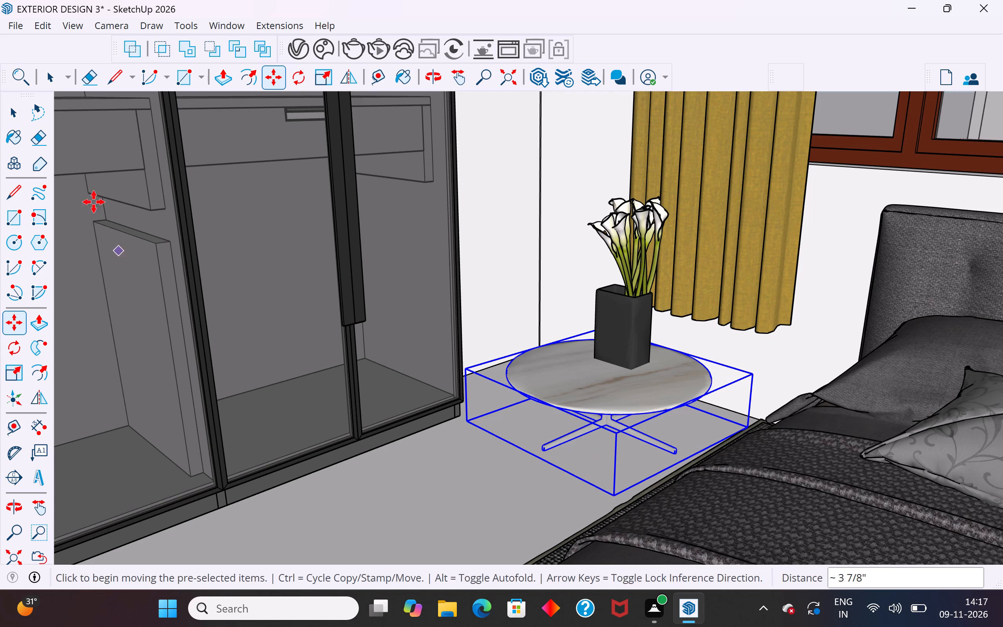
{"action": "left_click", "coordinate": [12, 117]}
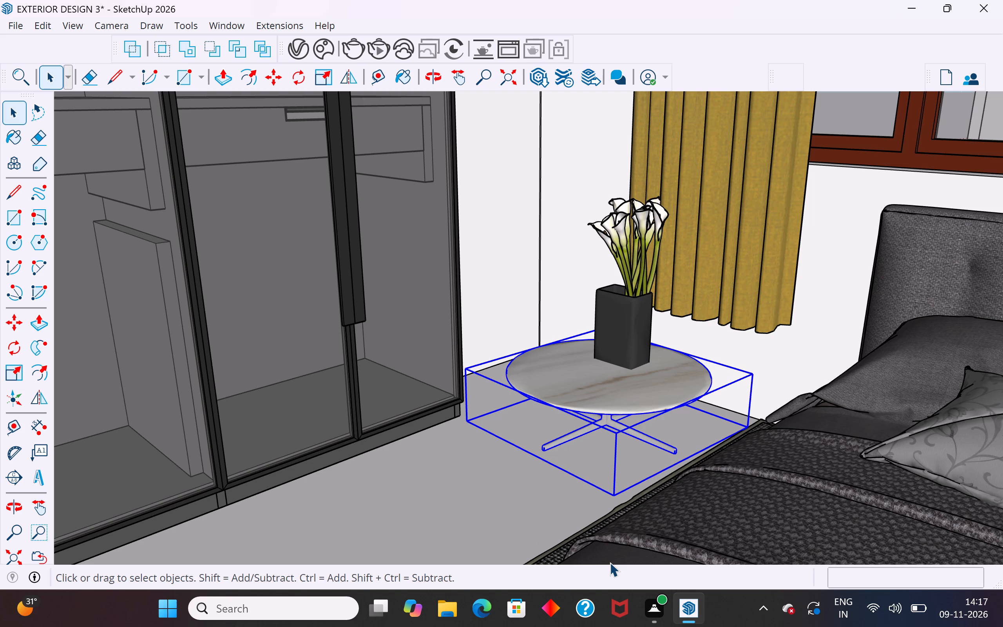
Examine the side table's position under the vase and its clearance between the wardrobe and the bed.
{"action": "scroll", "coordinate": [602, 597], "scroll_direction": "down", "scroll_amount": 1}
{"action": "middle_click_drag", "start_coordinate": [620, 390], "coordinate": [672, 328]}
{"action": "scroll", "coordinate": [651, 359], "scroll_direction": "up", "scroll_amount": 2}
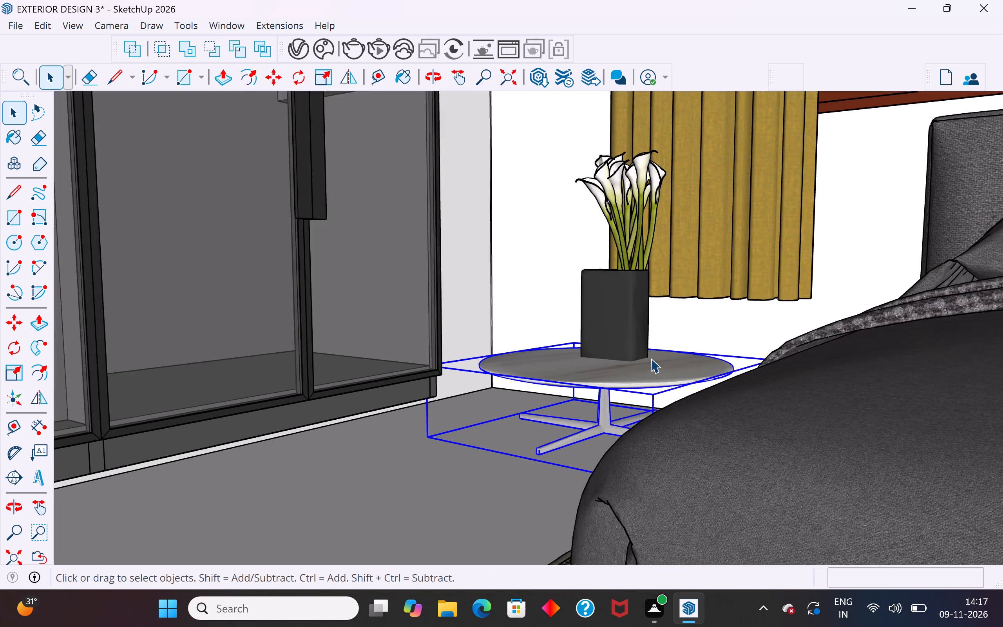
{"action": "scroll", "coordinate": [651, 359], "scroll_direction": "up", "scroll_amount": 1}
{"action": "middle_click_drag", "start_coordinate": [611, 381], "coordinate": [640, 446]}
{"action": "scroll", "coordinate": [638, 448], "scroll_direction": "up", "scroll_amount": 1}
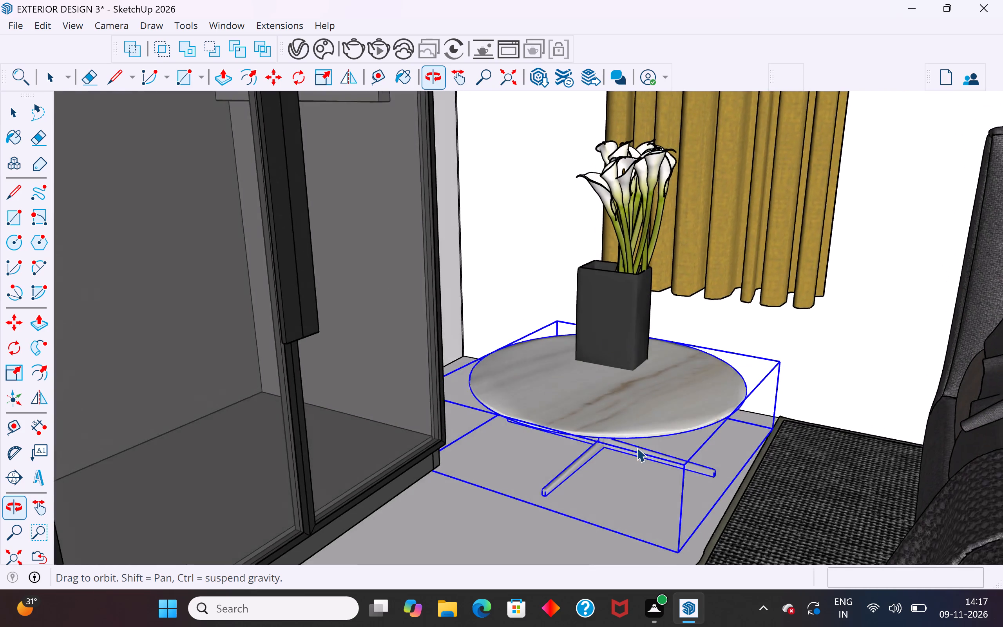
{"action": "scroll", "coordinate": [592, 453], "scroll_direction": "down", "scroll_amount": 5}
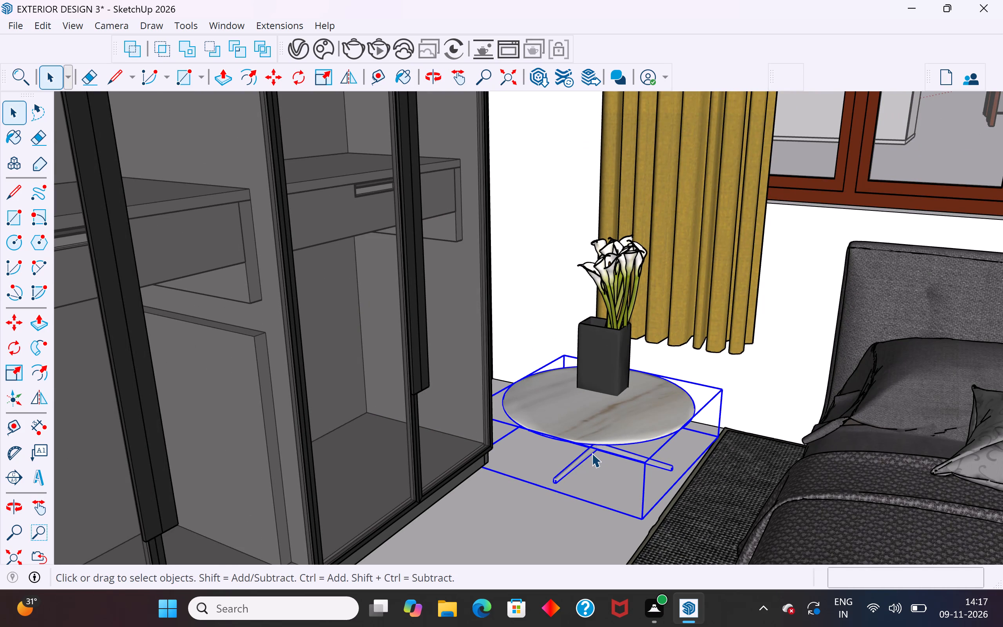
{"action": "scroll", "coordinate": [592, 453], "scroll_direction": "down", "scroll_amount": 1}
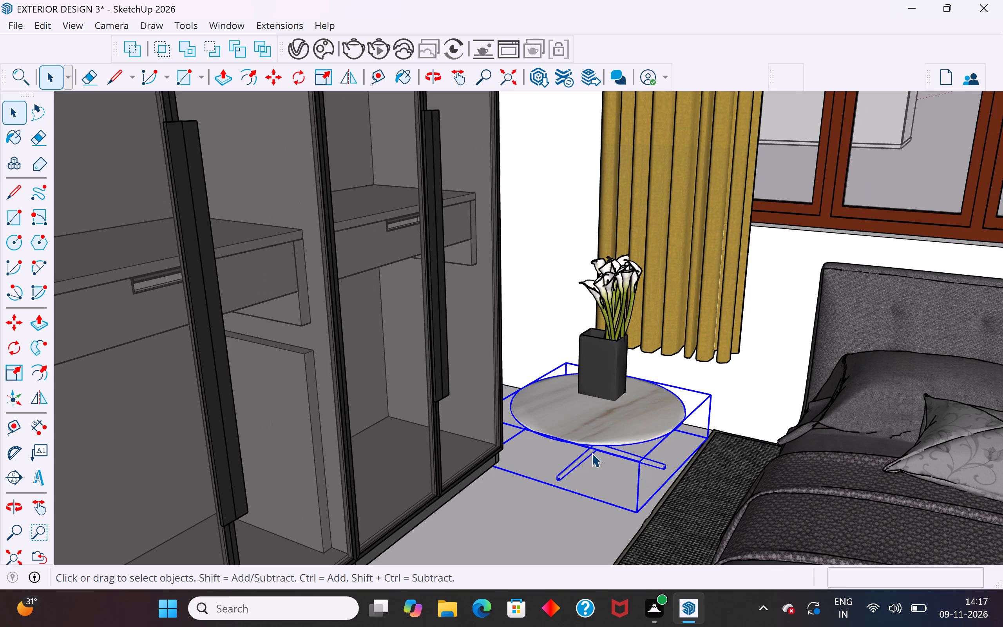
{"action": "scroll", "coordinate": [592, 453], "scroll_direction": "down", "scroll_amount": 3}
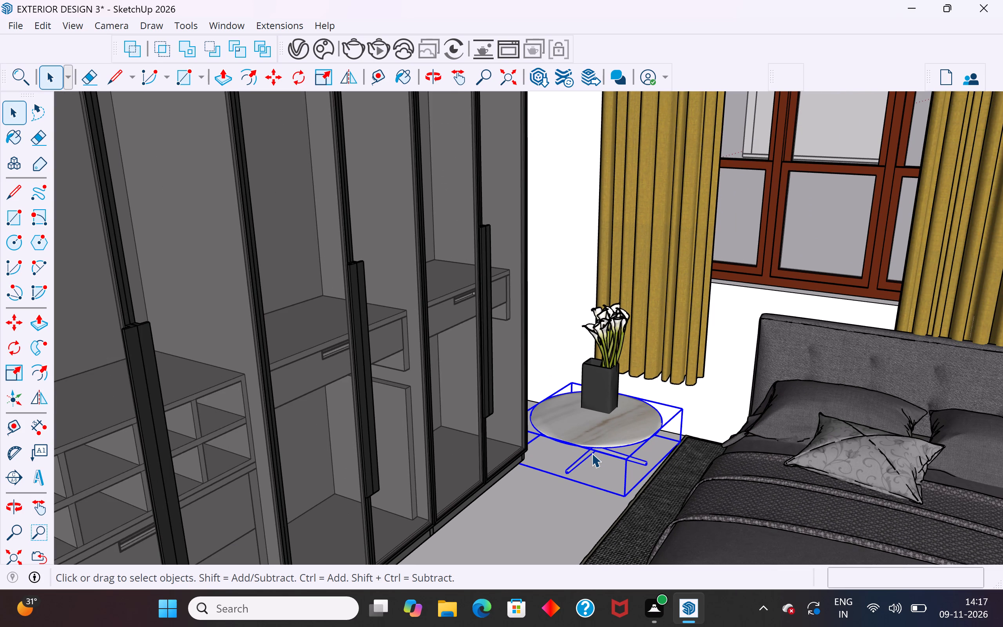
{"action": "scroll", "coordinate": [592, 453], "scroll_direction": "down", "scroll_amount": 2}
Review the furniture layout of both bedrooms from above the whole house.
{"action": "scroll", "coordinate": [592, 453], "scroll_direction": "down", "scroll_amount": 4}
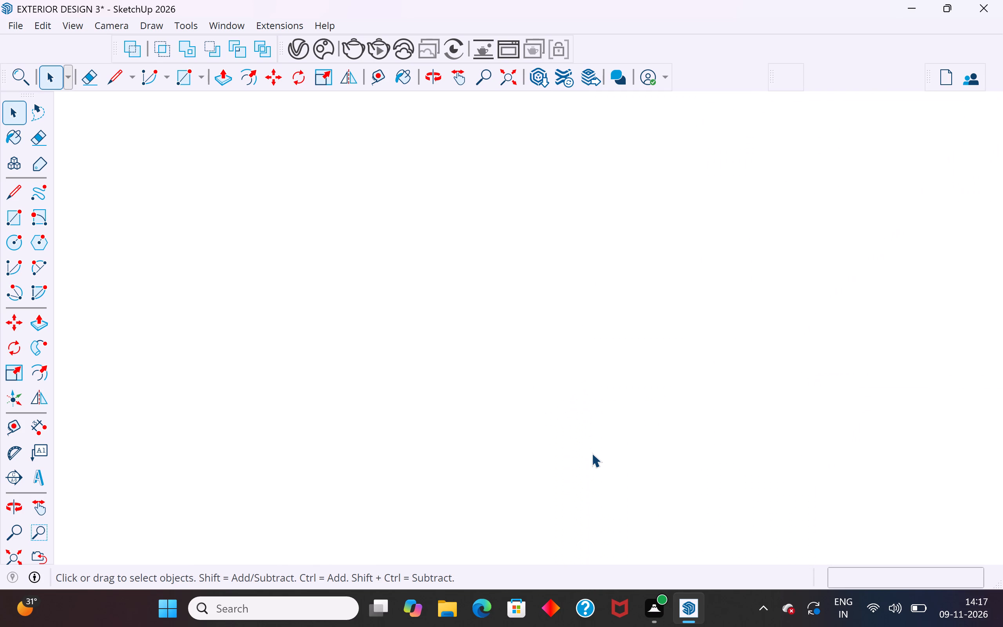
{"action": "scroll", "coordinate": [592, 453], "scroll_direction": "down", "scroll_amount": 5}
{"action": "left_click", "coordinate": [22, 557]}
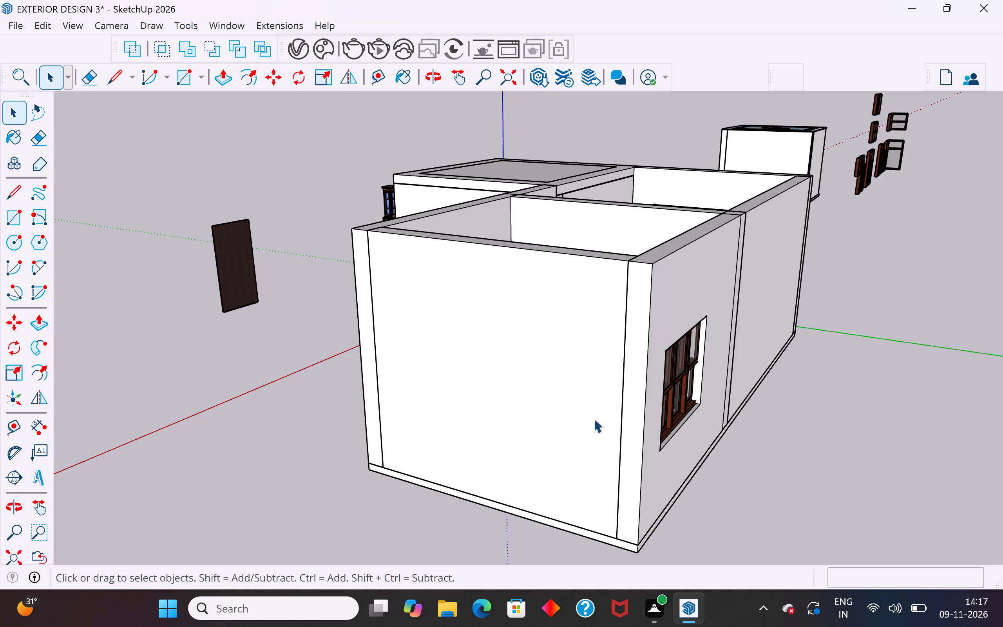
{"action": "scroll", "coordinate": [594, 419], "scroll_direction": "down", "scroll_amount": 5}
{"action": "middle_click_drag", "start_coordinate": [729, 416], "coordinate": [433, 512]}
{"action": "scroll", "coordinate": [654, 281], "scroll_direction": "up", "scroll_amount": 4}
{"action": "middle_click_drag", "start_coordinate": [634, 348], "coordinate": [608, 451]}
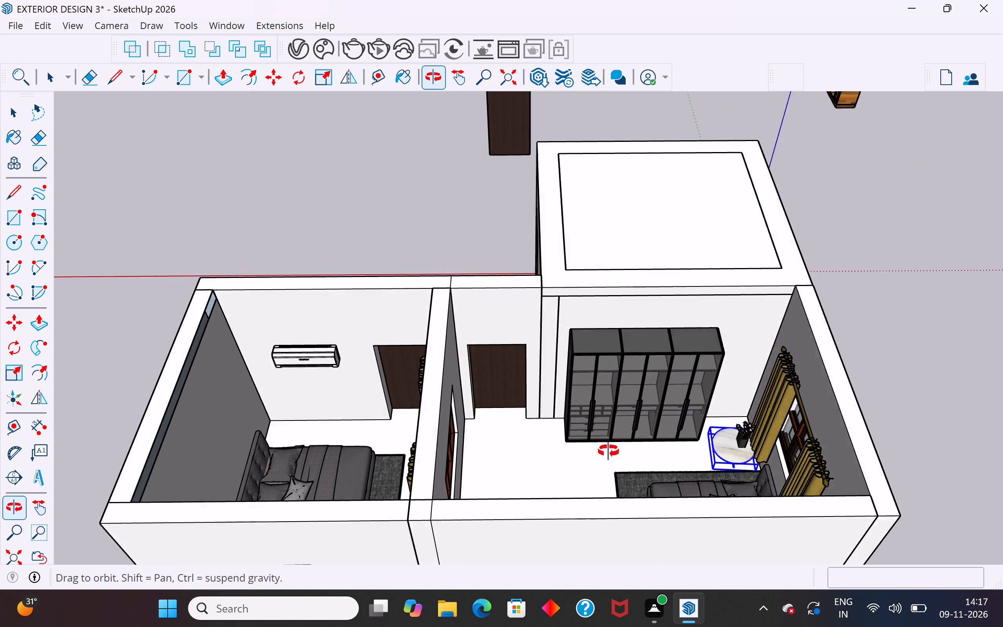
{"action": "middle_click_drag", "start_coordinate": [608, 451], "coordinate": [635, 429]}
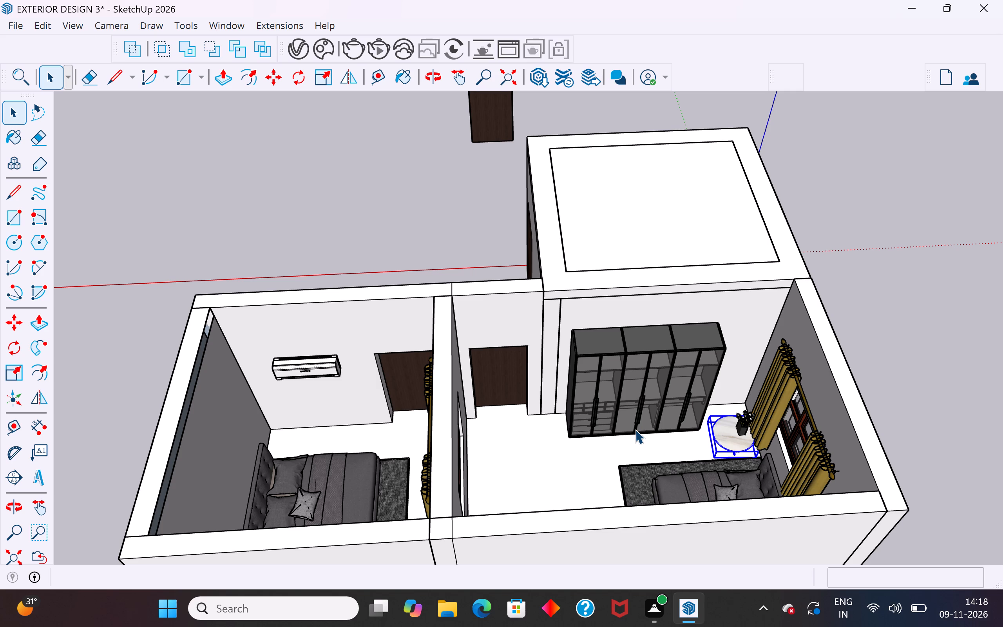
{"action": "scroll", "coordinate": [635, 429], "scroll_direction": "down", "scroll_amount": 1}
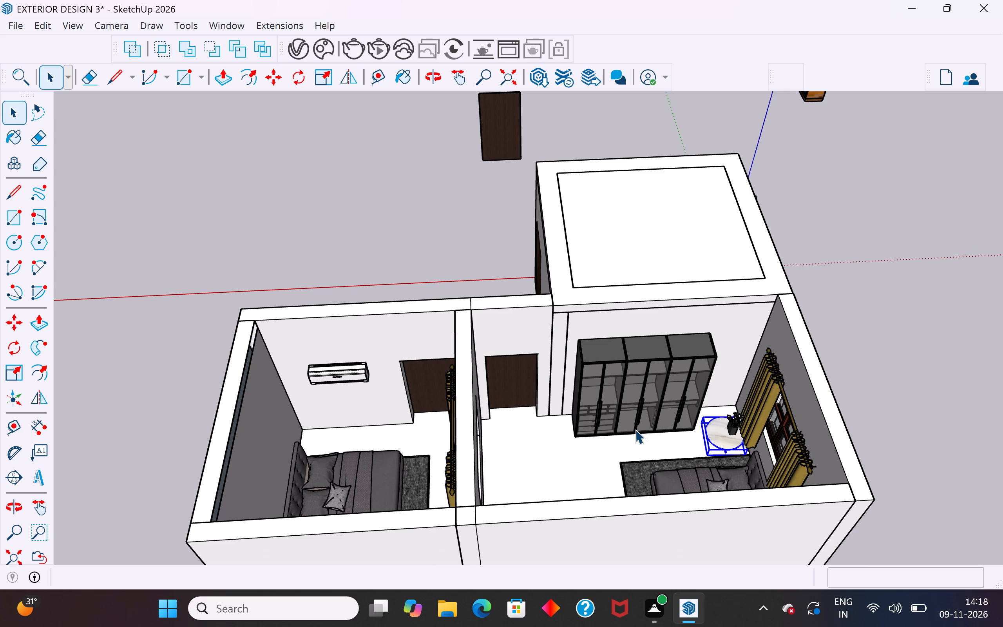
{"action": "scroll", "coordinate": [635, 429], "scroll_direction": "down", "scroll_amount": 3}
{"action": "left_click", "coordinate": [836, 377]}
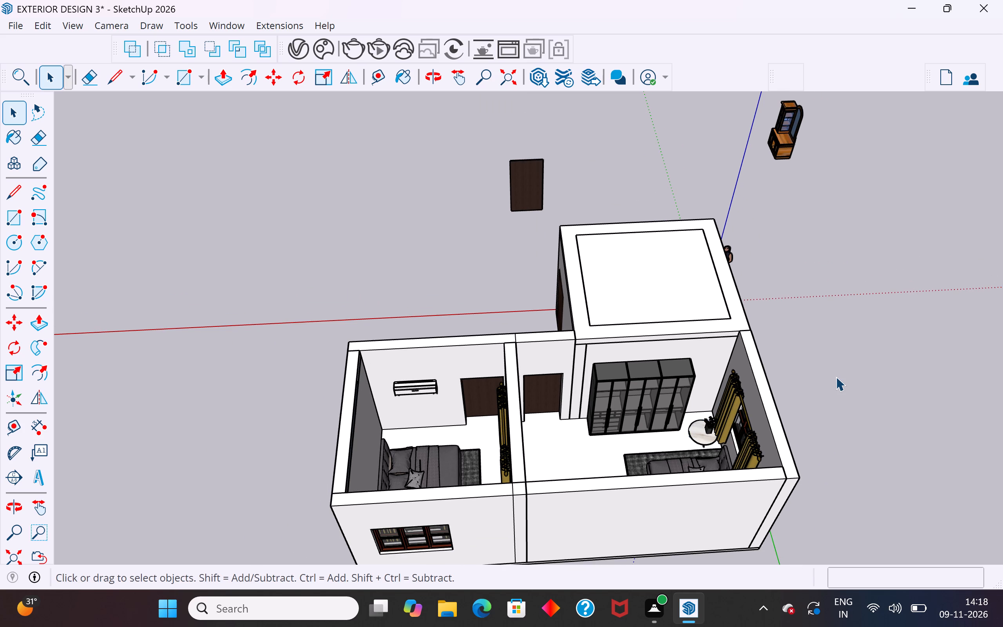
Copy the wall air conditioner from the first bedroom about 12' into the wardrobe bedroom, onto the floor.
{"action": "left_click", "coordinate": [412, 388]}
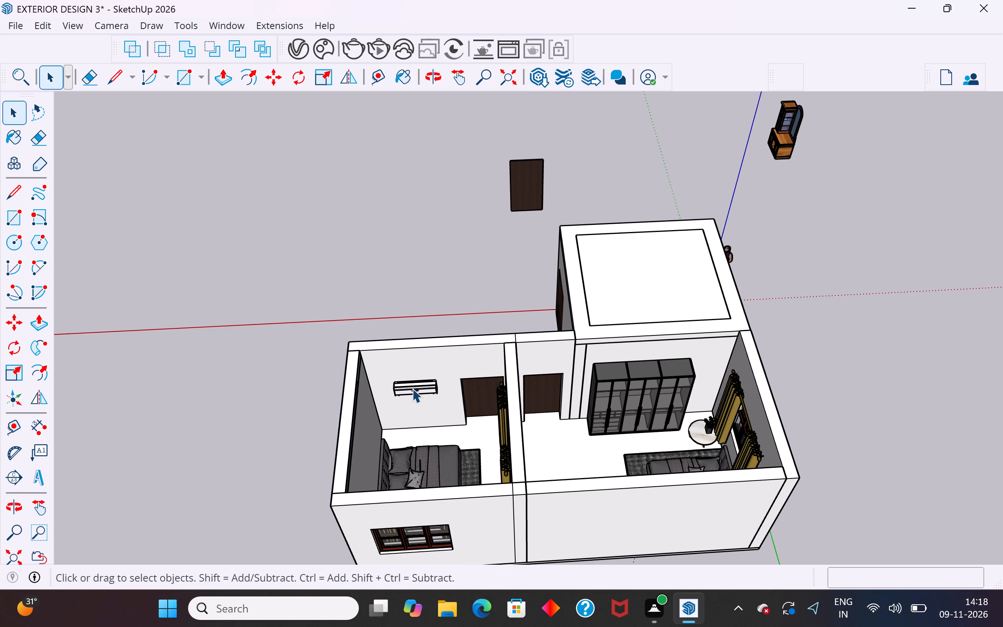
{"action": "key", "text": "m"}
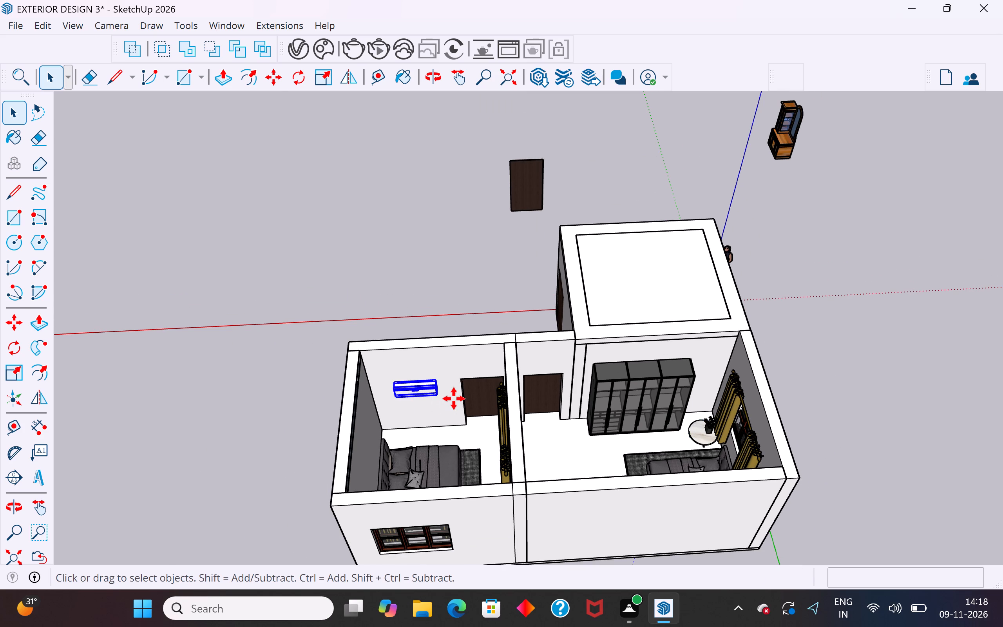
{"action": "left_click", "coordinate": [440, 378]}
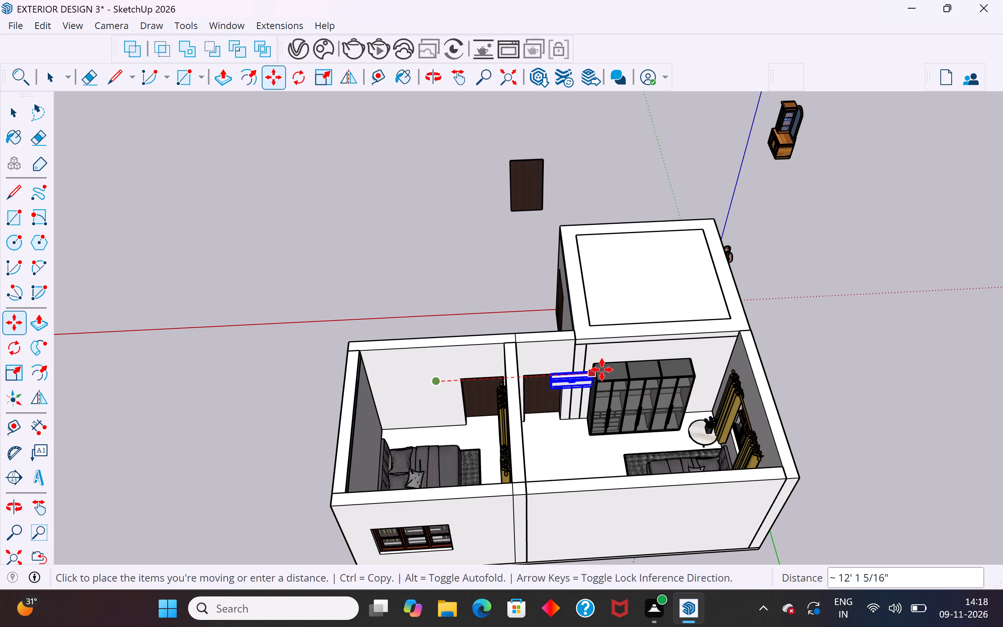
{"action": "middle_click_drag", "start_coordinate": [605, 369], "coordinate": [396, 359]}
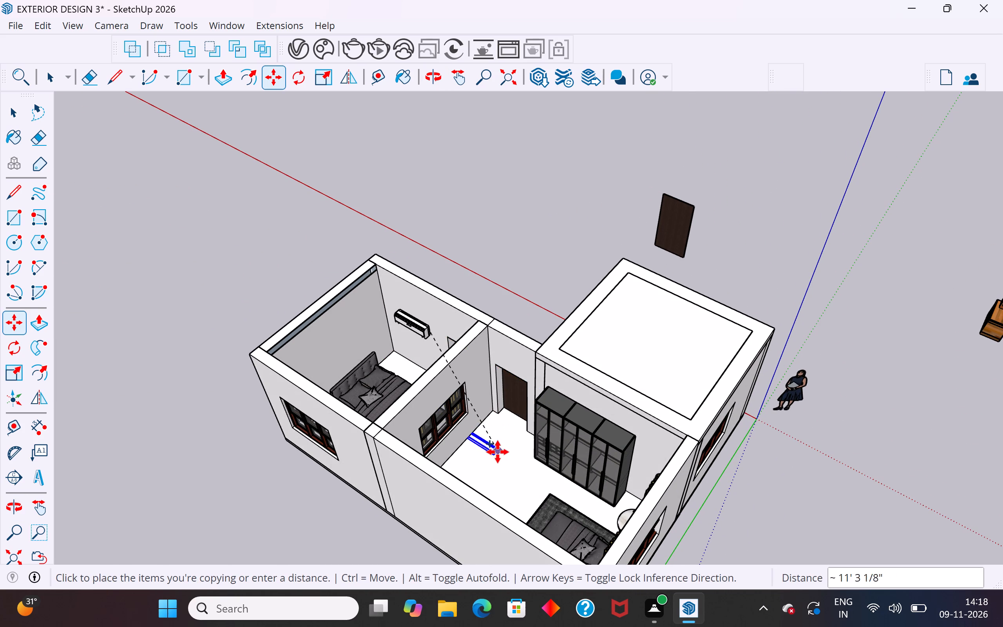
{"action": "left_click", "coordinate": [509, 453]}
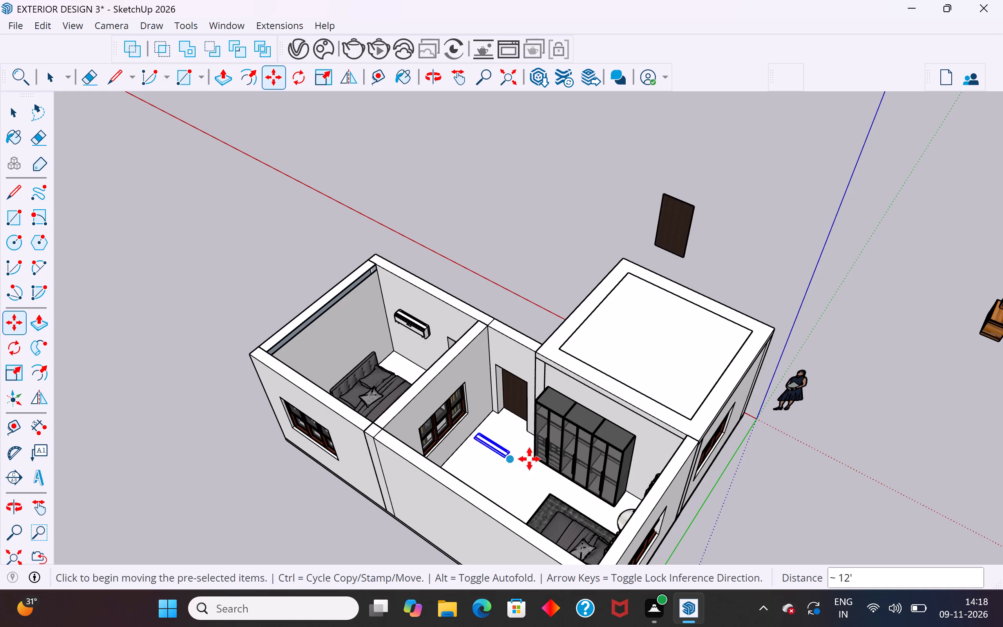
Rotate the copied air conditioner 270° horizontally about its corner so it runs parallel to the partition wall.
{"action": "scroll", "coordinate": [529, 459], "scroll_direction": "up", "scroll_amount": 9}
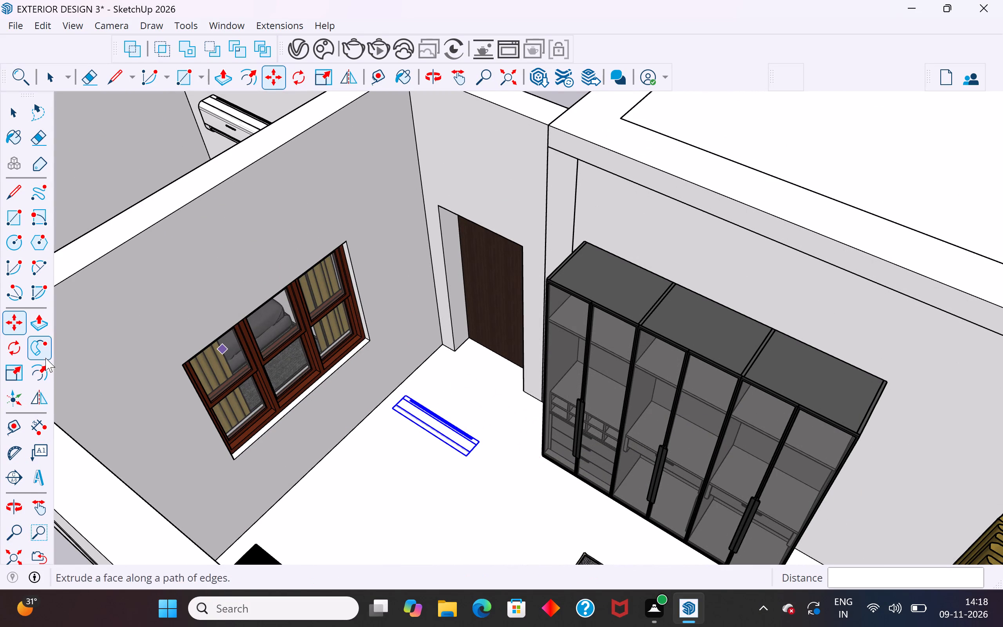
{"action": "left_click", "coordinate": [20, 345]}
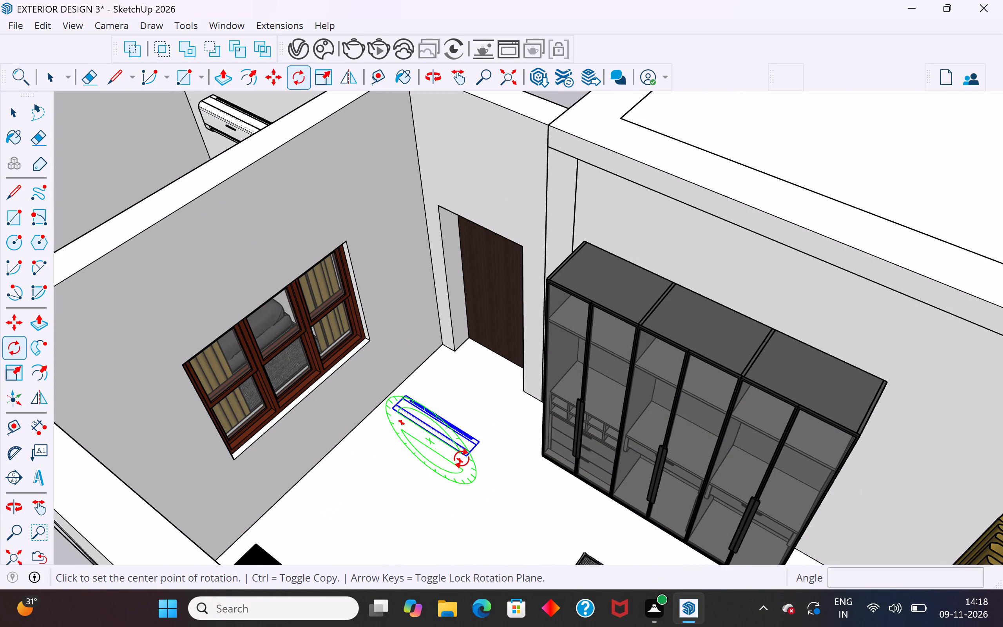
{"action": "scroll", "coordinate": [471, 457], "scroll_direction": "up", "scroll_amount": 11}
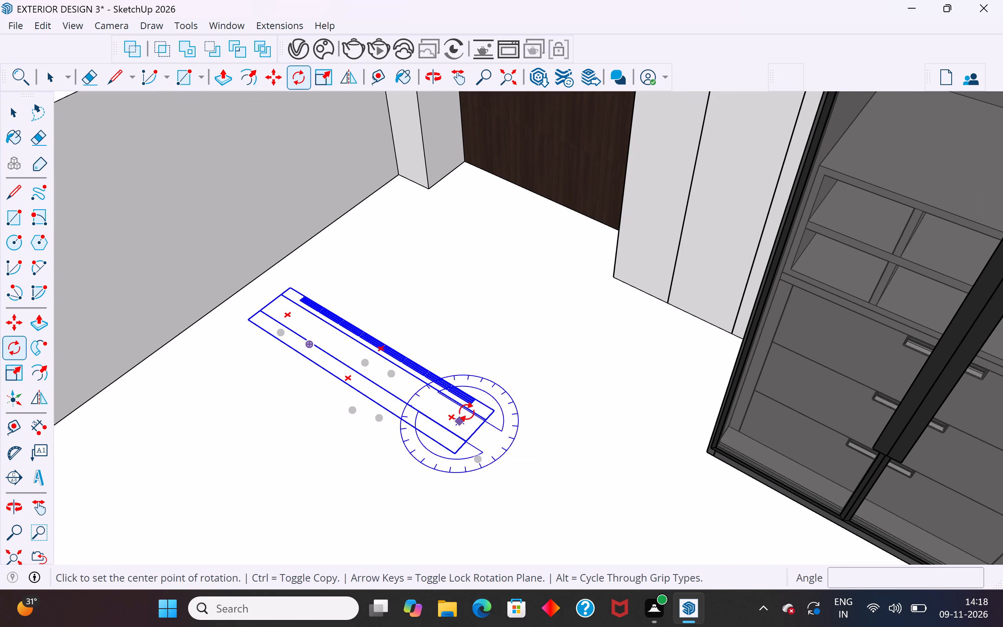
{"action": "left_click", "coordinate": [492, 408]}
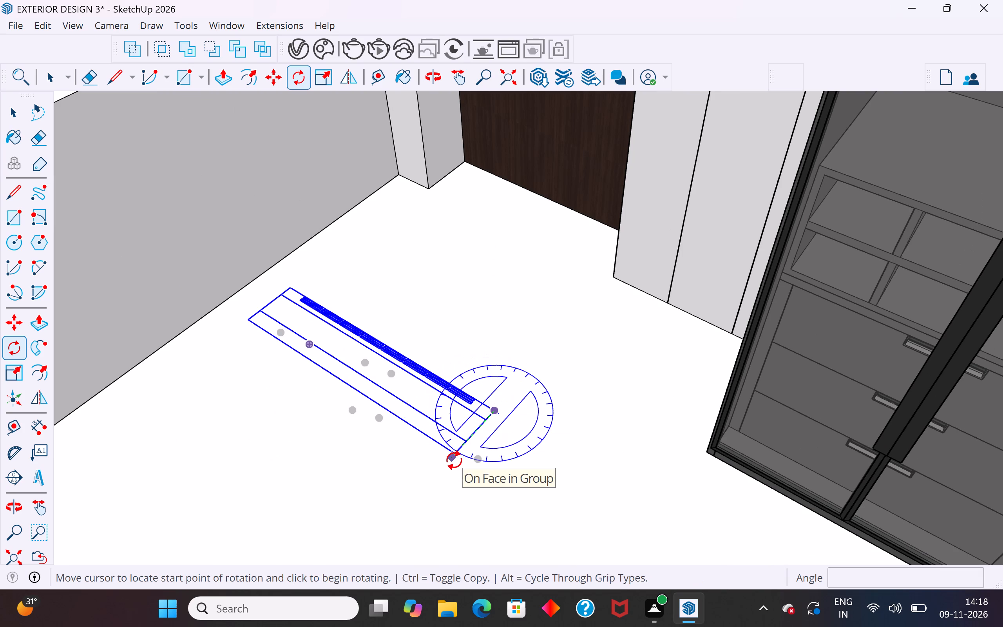
{"action": "left_click", "coordinate": [454, 460]}
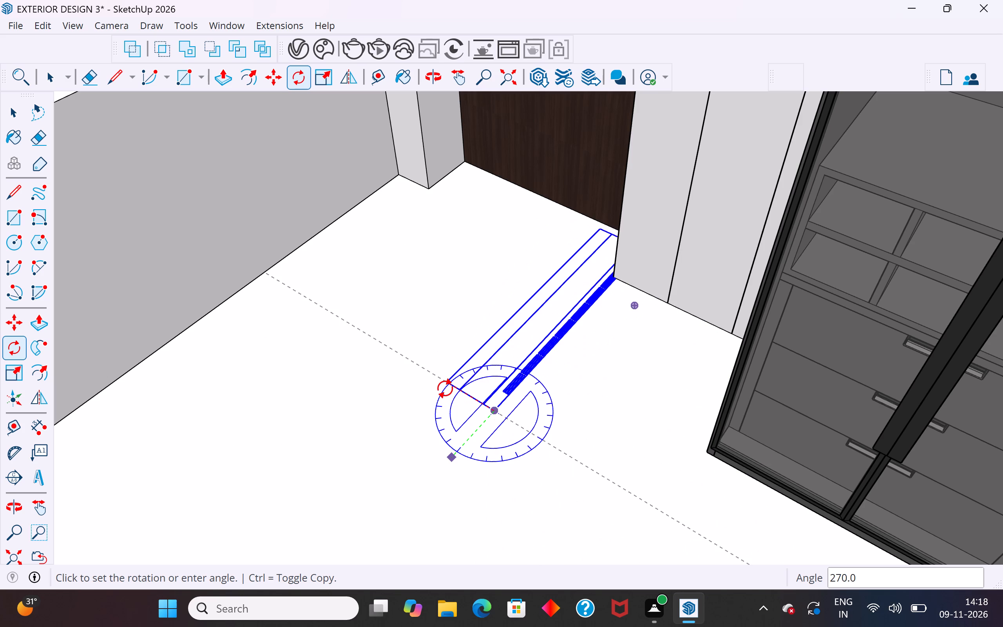
{"action": "left_click", "coordinate": [445, 388]}
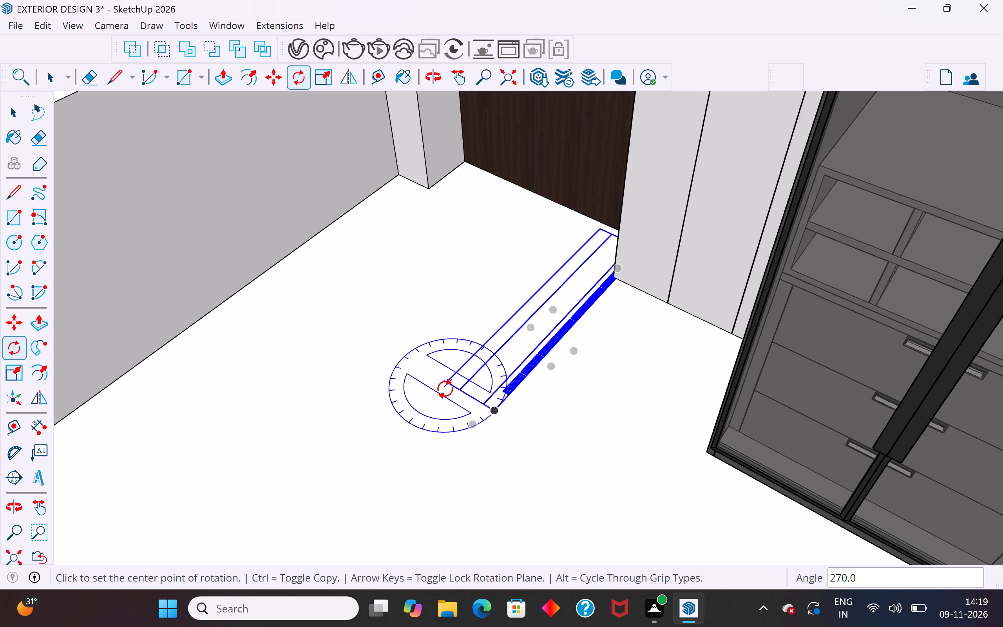
{"action": "left_click", "coordinate": [14, 115]}
Raise the copied air conditioner about 1' 6 1/8" so its body stands clear of the bedroom floor.
{"action": "scroll", "coordinate": [339, 378], "scroll_direction": "down", "scroll_amount": 3}
{"action": "middle_click_drag", "start_coordinate": [384, 373], "coordinate": [406, 299]}
{"action": "scroll", "coordinate": [440, 358], "scroll_direction": "up", "scroll_amount": 2}
{"action": "middle_click_drag", "start_coordinate": [456, 393], "coordinate": [425, 310]}
{"action": "key", "text": "m"}
{"action": "left_click", "coordinate": [448, 306]}
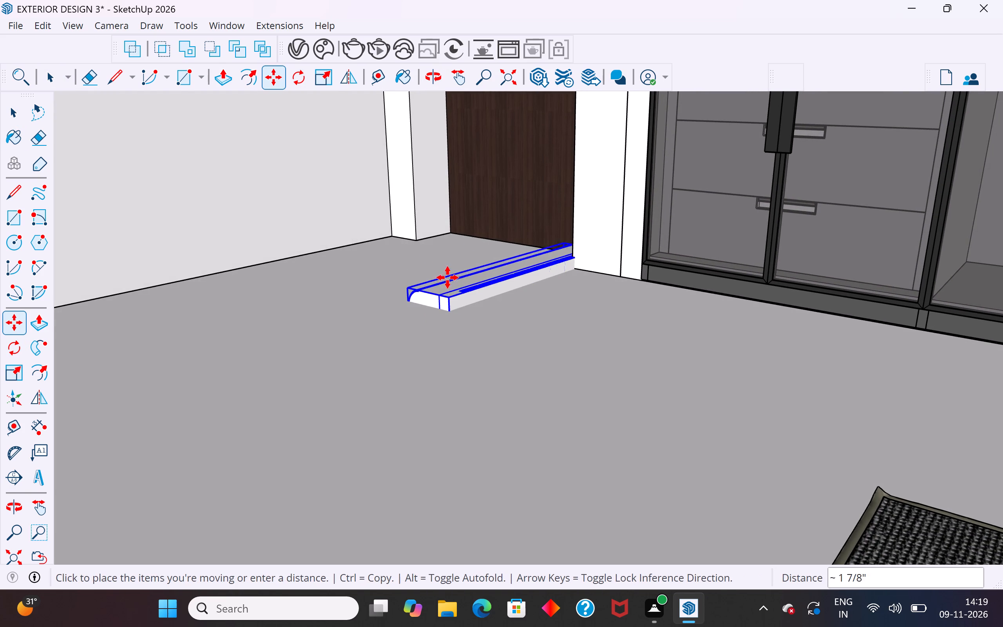
{"action": "left_click", "coordinate": [450, 172]}
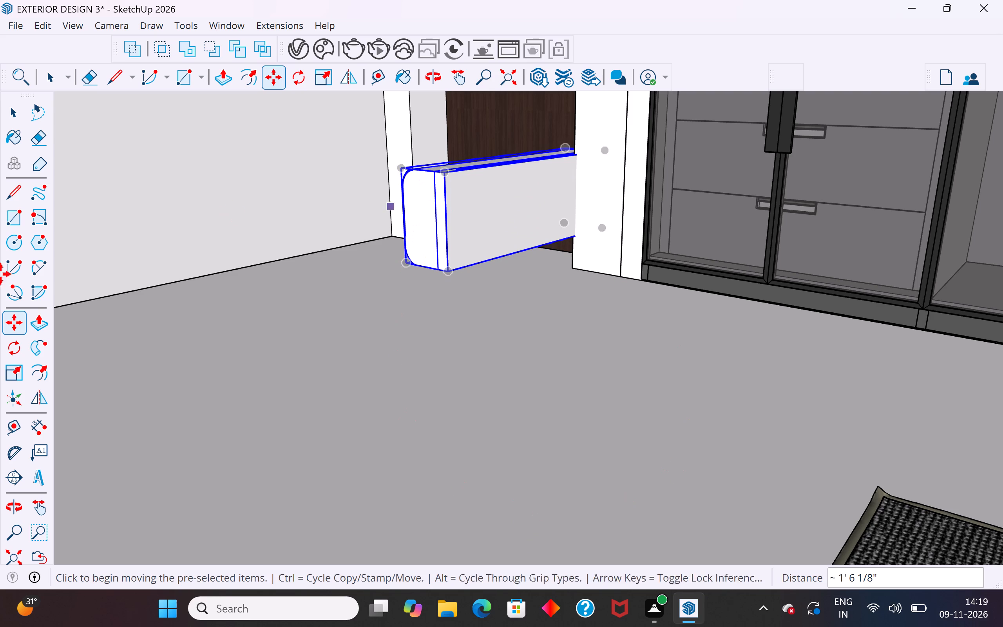
Rotate the copied air conditioner 180° horizontally about its bottom corner so its front faces into the wardrobe bedroom.
{"action": "left_click", "coordinate": [16, 348]}
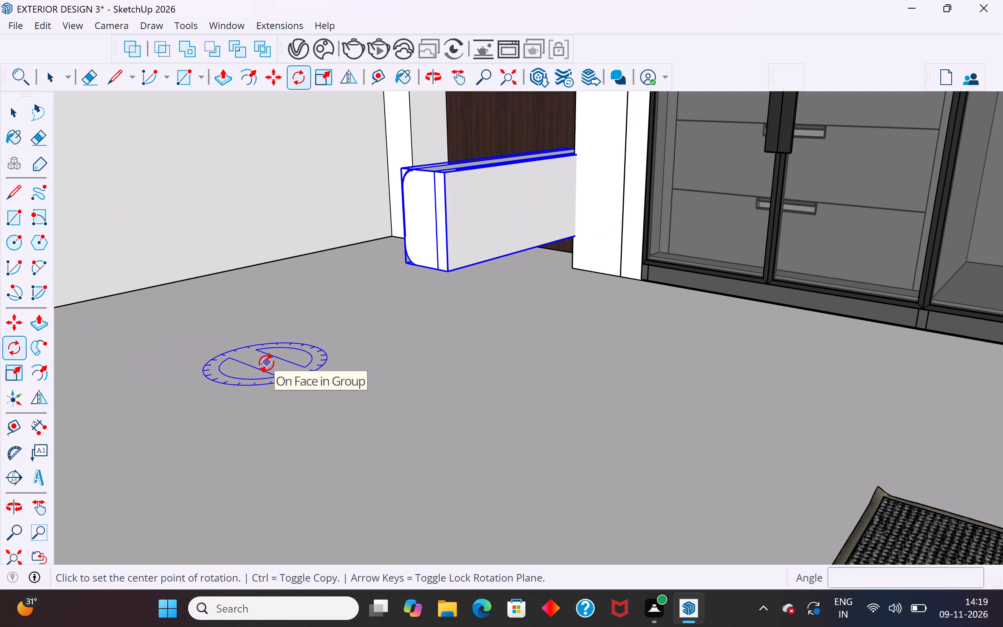
{"action": "middle_click_drag", "start_coordinate": [276, 364], "coordinate": [254, 462]}
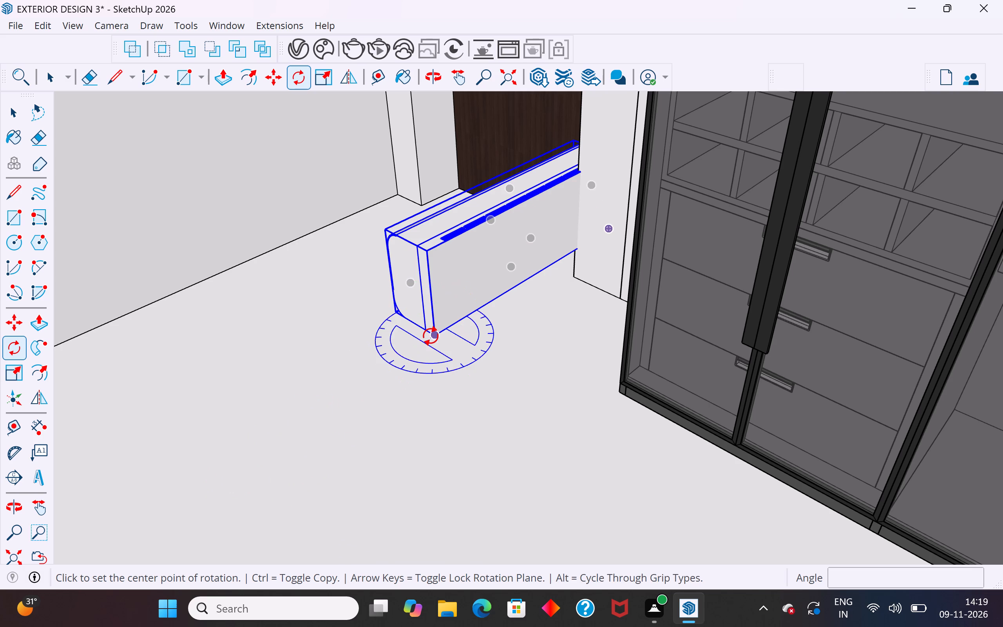
{"action": "left_click", "coordinate": [431, 335]}
{"action": "left_click", "coordinate": [505, 290]}
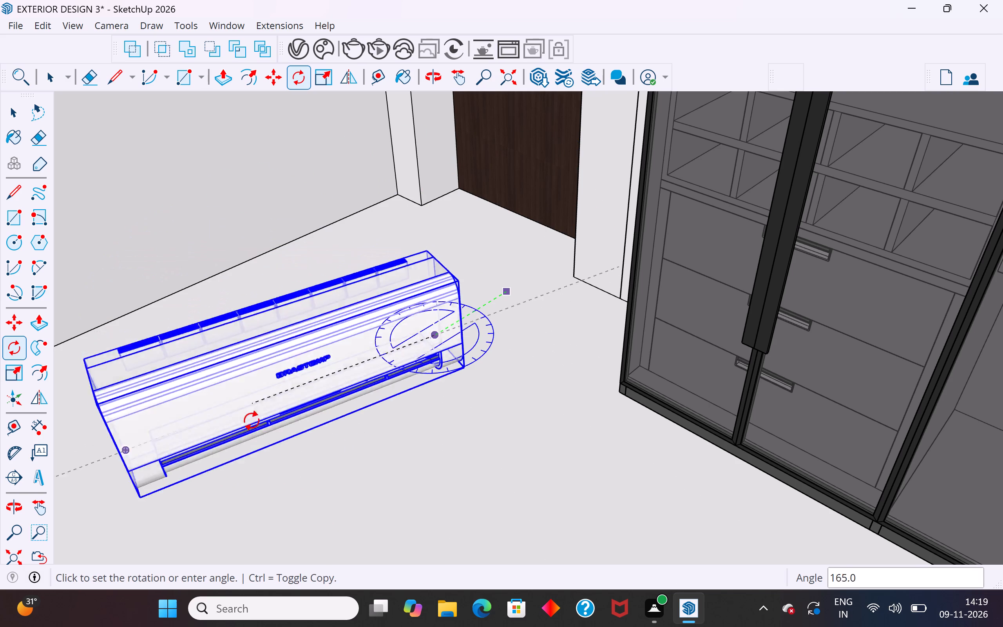
{"action": "left_click", "coordinate": [255, 454]}
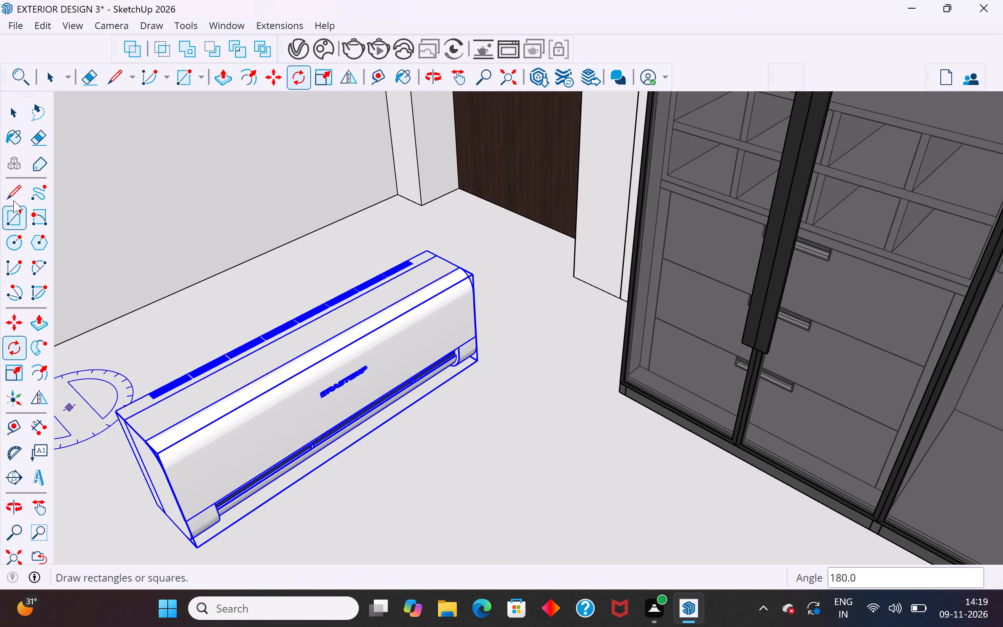
{"action": "left_click", "coordinate": [16, 116]}
Move the copied air conditioner by its top back corner about 9' 1 13/16" onto the partition wall above the window.
{"action": "scroll", "coordinate": [310, 353], "scroll_direction": "down", "scroll_amount": 4}
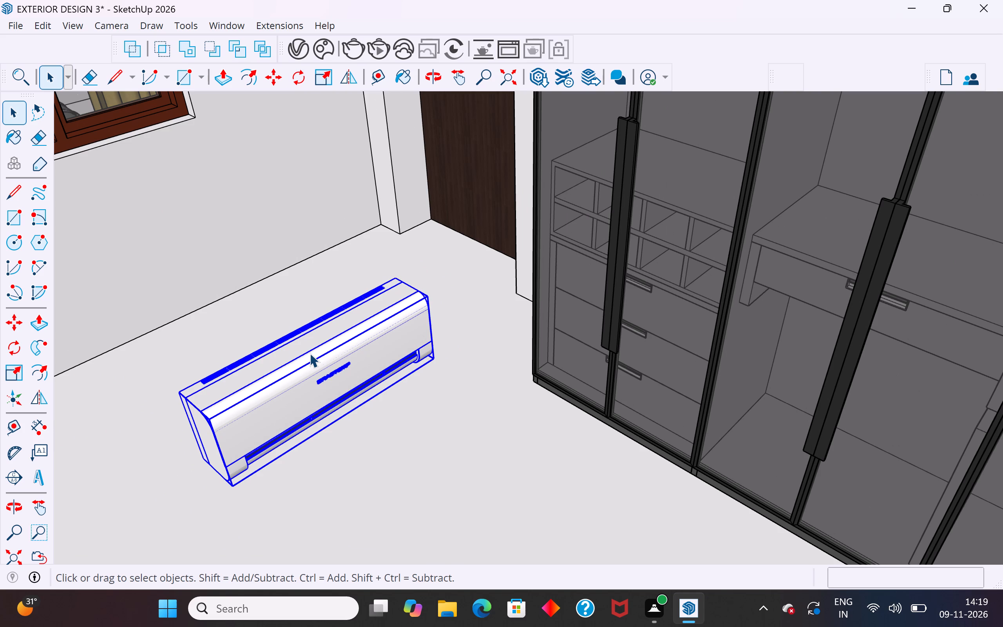
{"action": "scroll", "coordinate": [360, 323], "scroll_direction": "down", "scroll_amount": 1}
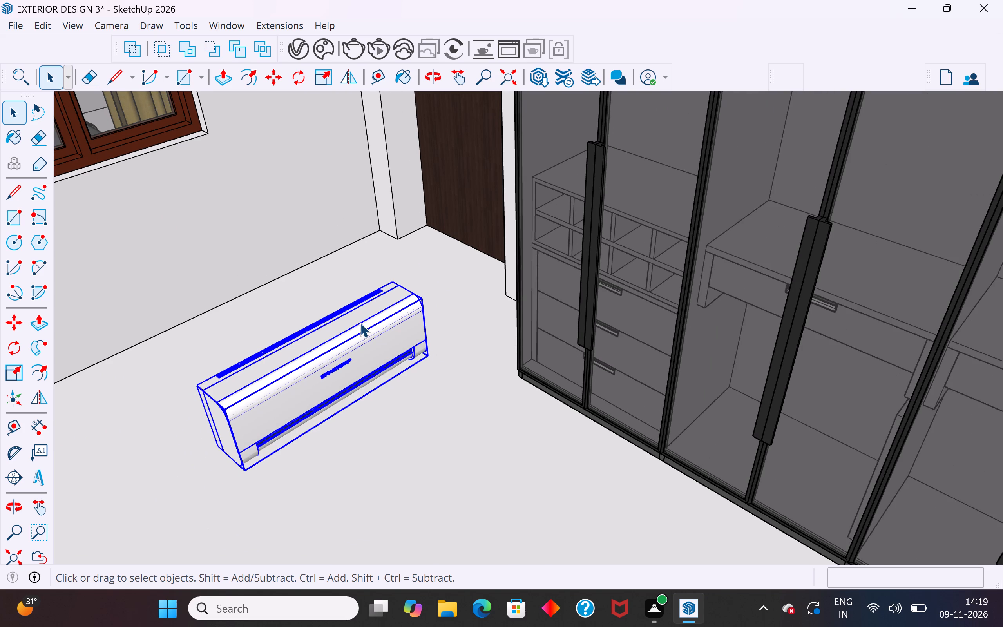
{"action": "scroll", "coordinate": [360, 323], "scroll_direction": "down", "scroll_amount": 12}
{"action": "middle_click_drag", "start_coordinate": [360, 322], "coordinate": [449, 416]}
{"action": "scroll", "coordinate": [334, 418], "scroll_direction": "up", "scroll_amount": 15}
{"action": "middle_click_drag", "start_coordinate": [348, 391], "coordinate": [365, 401]}
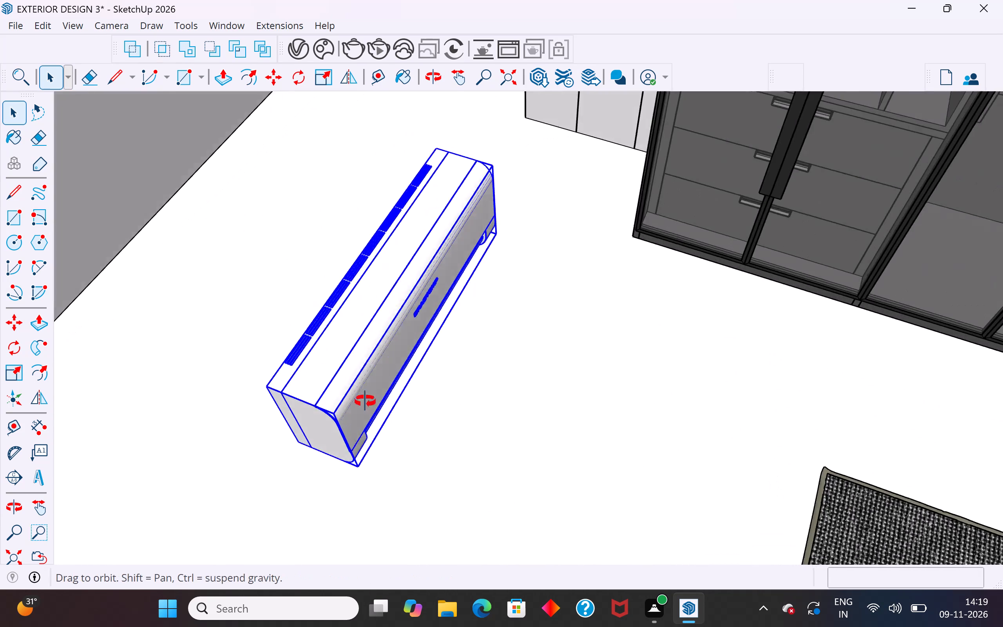
{"action": "middle_click_drag", "start_coordinate": [365, 401], "coordinate": [419, 368]}
{"action": "middle_click_drag", "start_coordinate": [306, 348], "coordinate": [280, 288]}
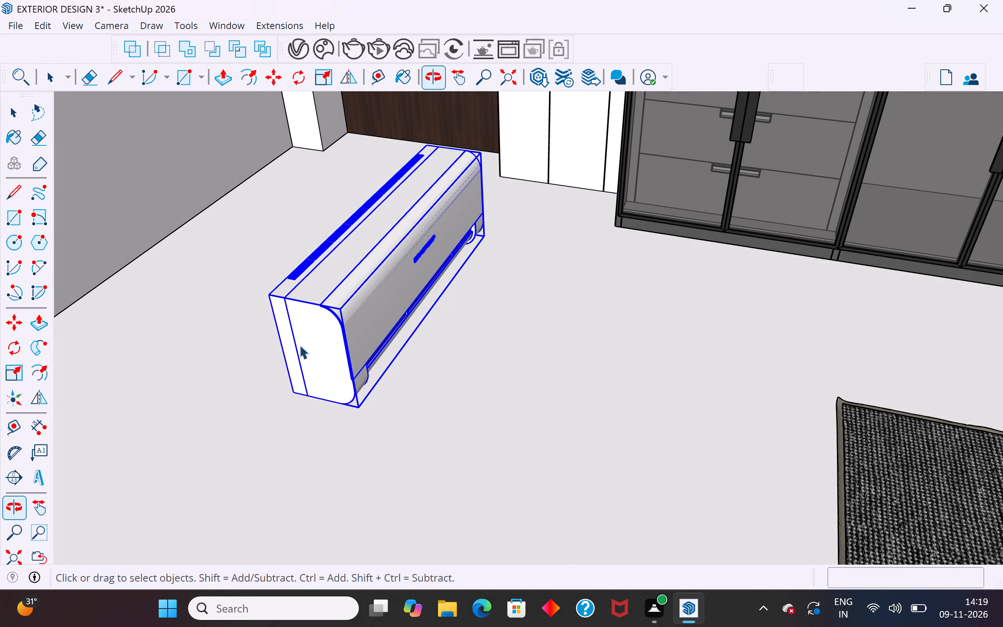
{"action": "key", "text": "m"}
{"action": "left_click", "coordinate": [268, 296]}
{"action": "scroll", "coordinate": [573, 449], "scroll_direction": "down", "scroll_amount": 3}
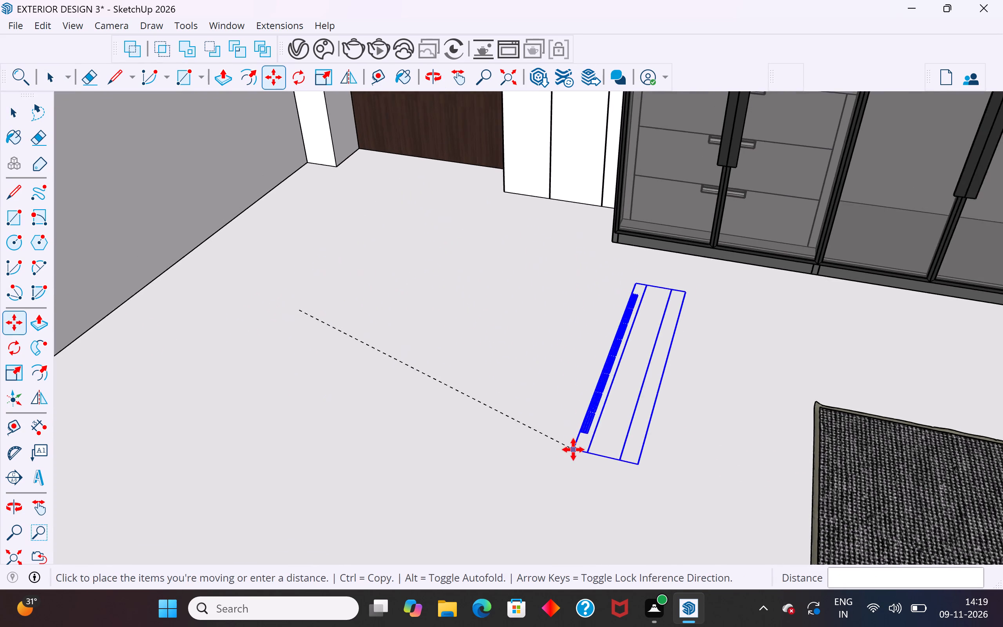
{"action": "scroll", "coordinate": [573, 449], "scroll_direction": "down", "scroll_amount": 12}
{"action": "middle_click_drag", "start_coordinate": [465, 337], "coordinate": [424, 448]}
{"action": "scroll", "coordinate": [298, 428], "scroll_direction": "down", "scroll_amount": 6}
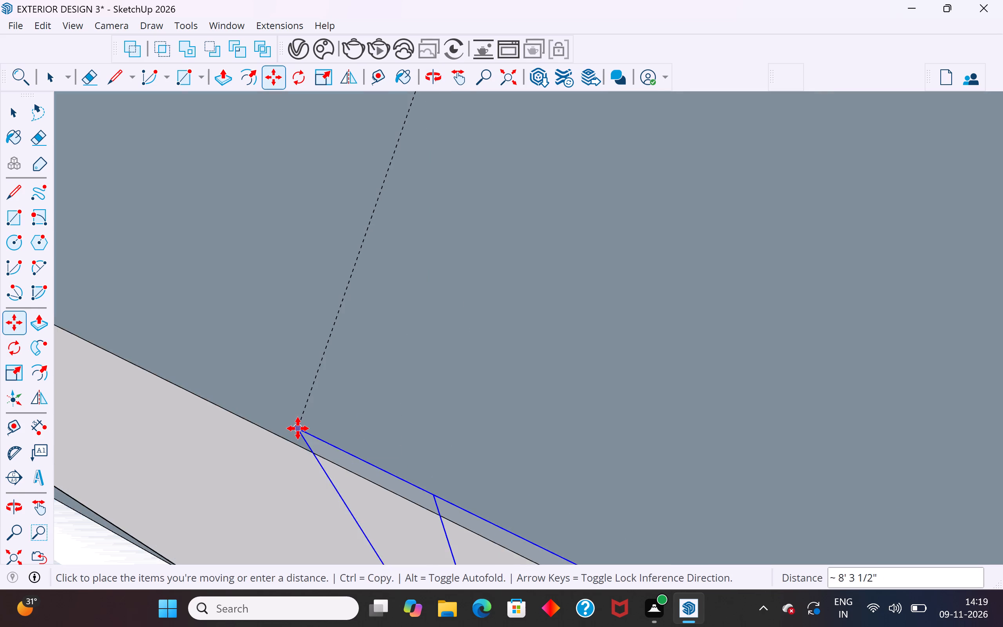
{"action": "scroll", "coordinate": [298, 428], "scroll_direction": "down", "scroll_amount": 20}
{"action": "scroll", "coordinate": [298, 428], "scroll_direction": "down", "scroll_amount": 11}
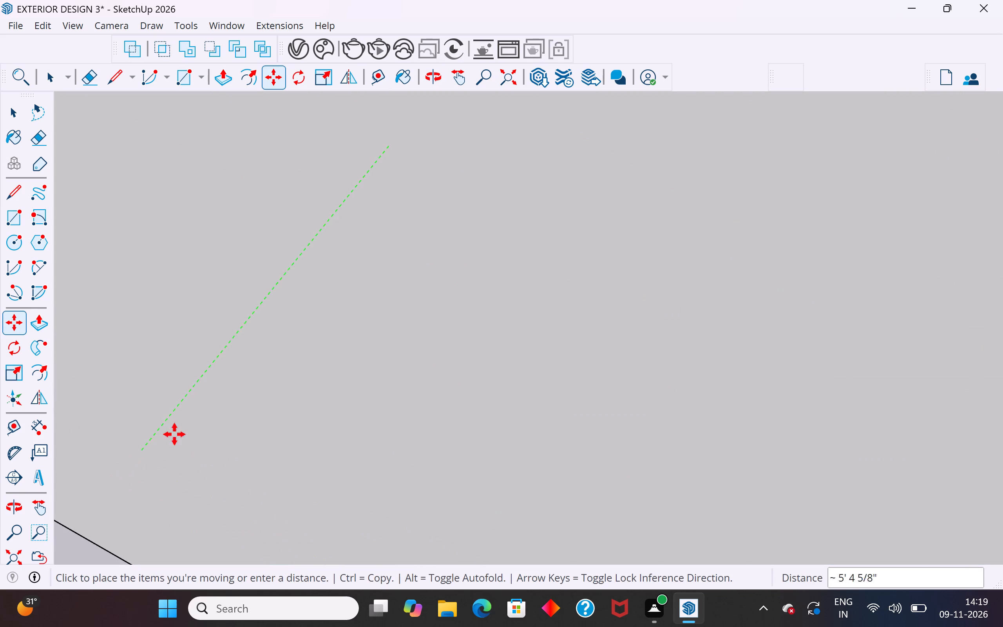
{"action": "scroll", "coordinate": [169, 442], "scroll_direction": "down", "scroll_amount": 17}
{"action": "scroll", "coordinate": [297, 377], "scroll_direction": "down", "scroll_amount": 5}
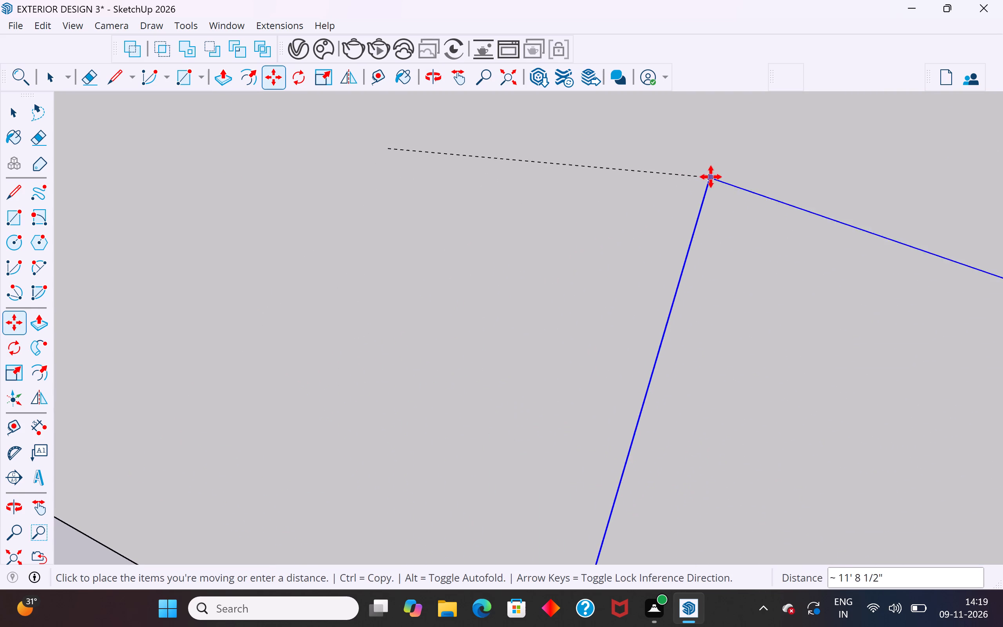
{"action": "scroll", "coordinate": [505, 271], "scroll_direction": "down", "scroll_amount": 5}
{"action": "scroll", "coordinate": [472, 292], "scroll_direction": "down", "scroll_amount": 19}
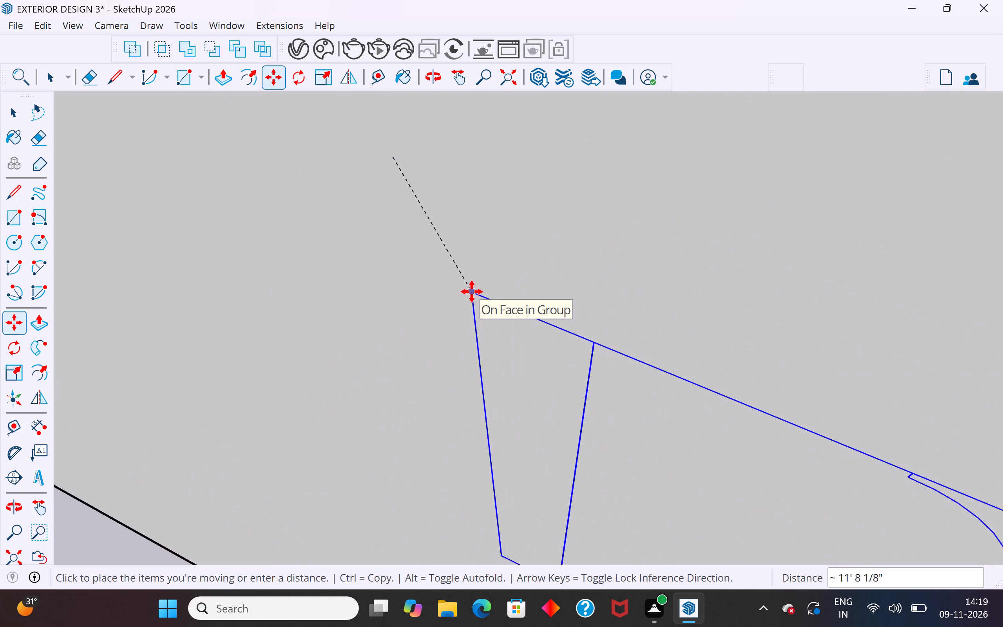
{"action": "scroll", "coordinate": [472, 292], "scroll_direction": "down", "scroll_amount": 20}
{"action": "scroll", "coordinate": [472, 292], "scroll_direction": "down", "scroll_amount": 14}
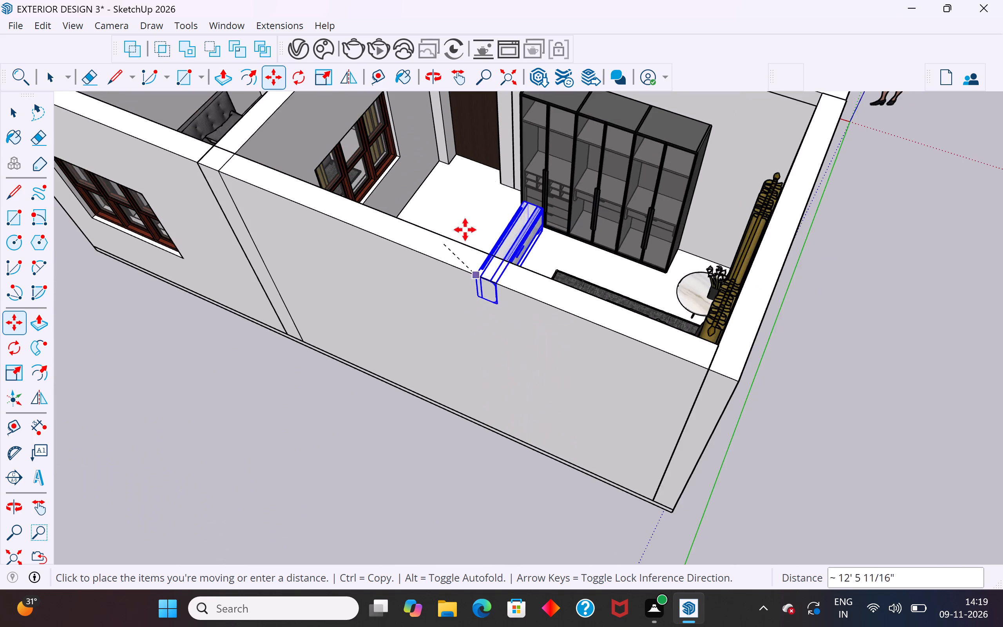
{"action": "scroll", "coordinate": [455, 250], "scroll_direction": "down", "scroll_amount": 6}
{"action": "scroll", "coordinate": [378, 184], "scroll_direction": "up", "scroll_amount": 11}
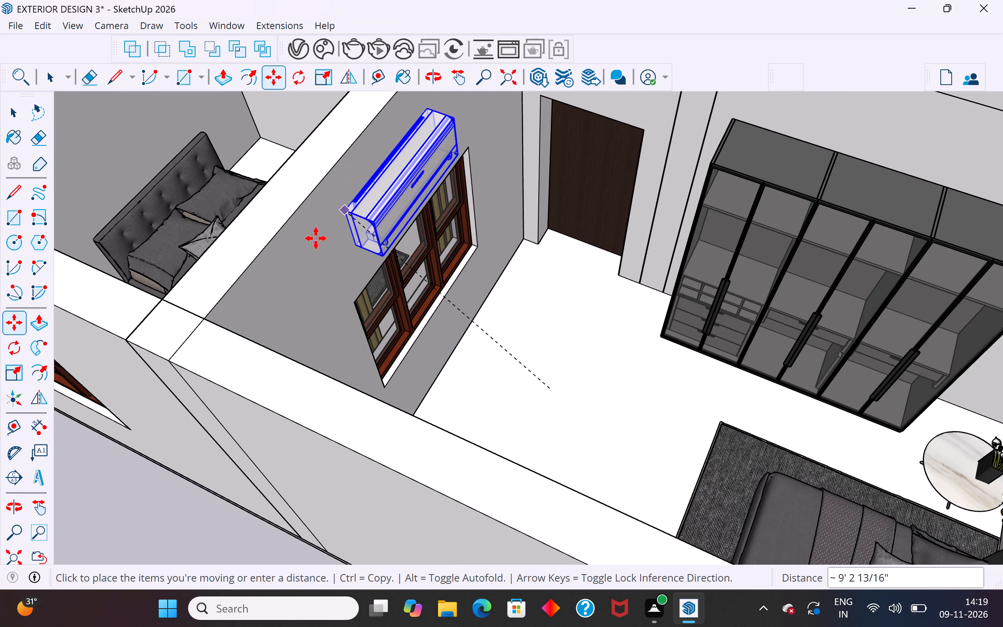
{"action": "left_click", "coordinate": [330, 223]}
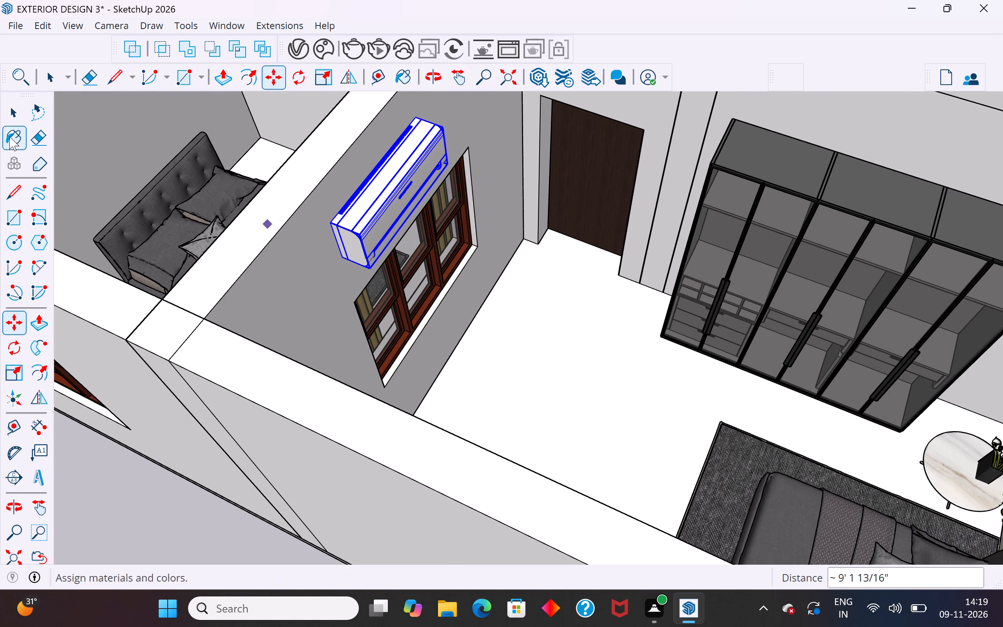
{"action": "left_click", "coordinate": [22, 112]}
{"action": "left_click", "coordinate": [129, 487]}
Slide the copied air conditioner sideways along the partition wall until it sits roughly centred above the window.
{"action": "middle_click_drag", "start_coordinate": [482, 308], "coordinate": [257, 323]}
{"action": "scroll", "coordinate": [304, 376], "scroll_direction": "down", "scroll_amount": 3}
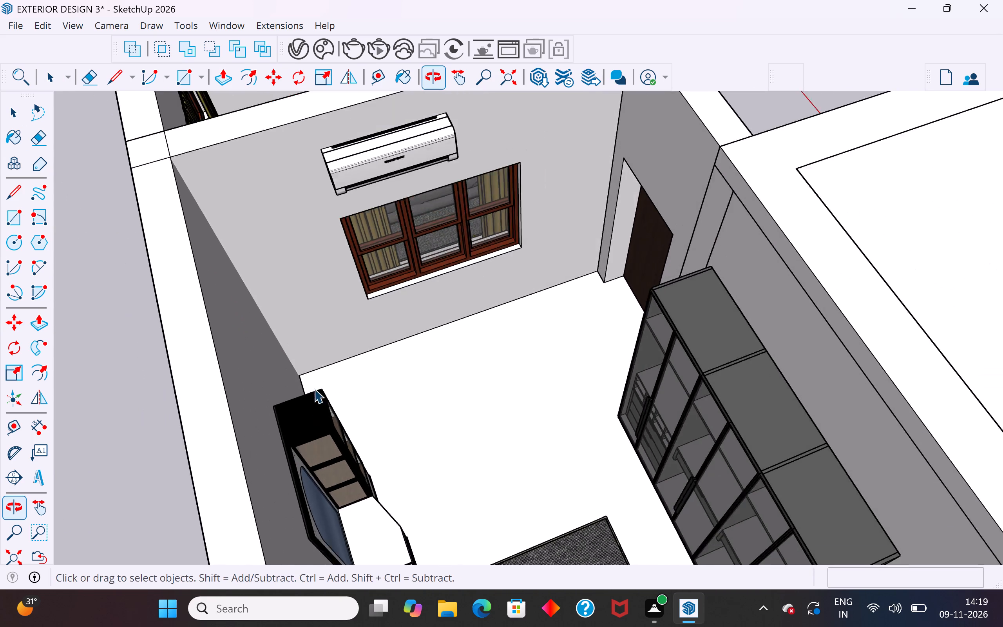
{"action": "scroll", "coordinate": [314, 389], "scroll_direction": "down", "scroll_amount": 3}
{"action": "middle_click_drag", "start_coordinate": [362, 241], "coordinate": [256, 226]}
{"action": "scroll", "coordinate": [394, 168], "scroll_direction": "up", "scroll_amount": 11}
{"action": "left_click", "coordinate": [434, 167]}
{"action": "scroll", "coordinate": [445, 176], "scroll_direction": "up", "scroll_amount": 3}
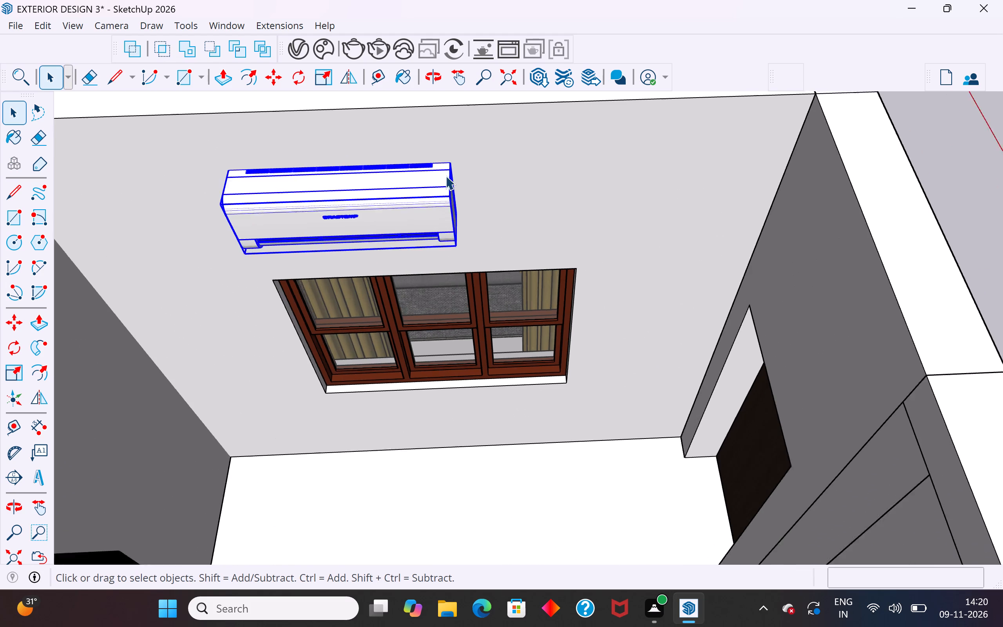
{"action": "scroll", "coordinate": [445, 176], "scroll_direction": "up", "scroll_amount": 2}
{"action": "middle_click_drag", "start_coordinate": [486, 175], "coordinate": [313, 202]}
{"action": "scroll", "coordinate": [459, 352], "scroll_direction": "down", "scroll_amount": 5}
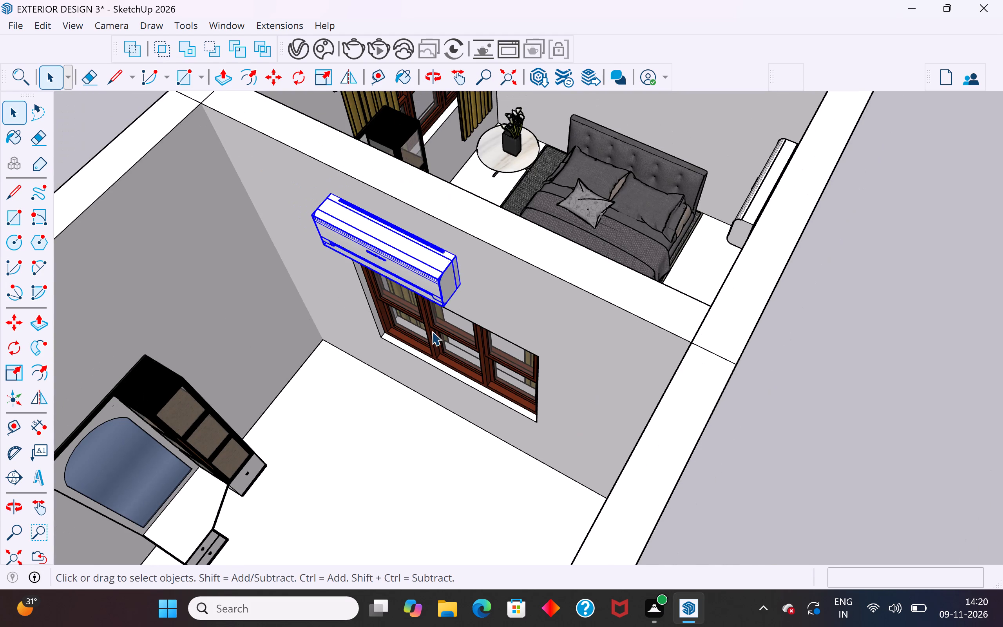
{"action": "middle_click_drag", "start_coordinate": [433, 334], "coordinate": [592, 189]}
{"action": "scroll", "coordinate": [512, 477], "scroll_direction": "down", "scroll_amount": 4}
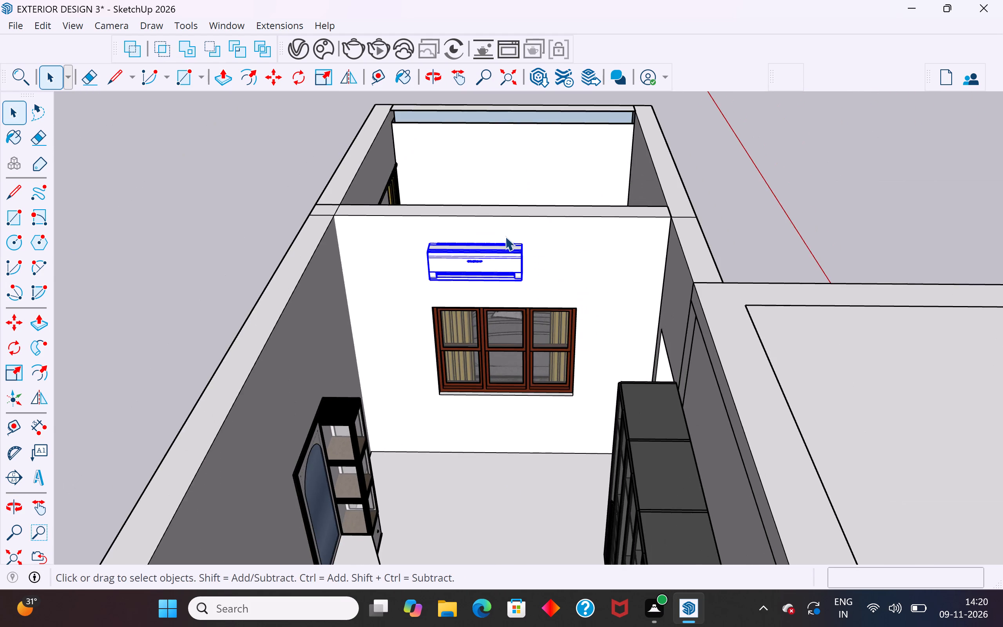
{"action": "scroll", "coordinate": [503, 234], "scroll_direction": "up", "scroll_amount": 4}
{"action": "middle_click_drag", "start_coordinate": [484, 246], "coordinate": [485, 194]}
{"action": "scroll", "coordinate": [447, 223], "scroll_direction": "up", "scroll_amount": 4}
{"action": "middle_click_drag", "start_coordinate": [449, 222], "coordinate": [447, 157]}
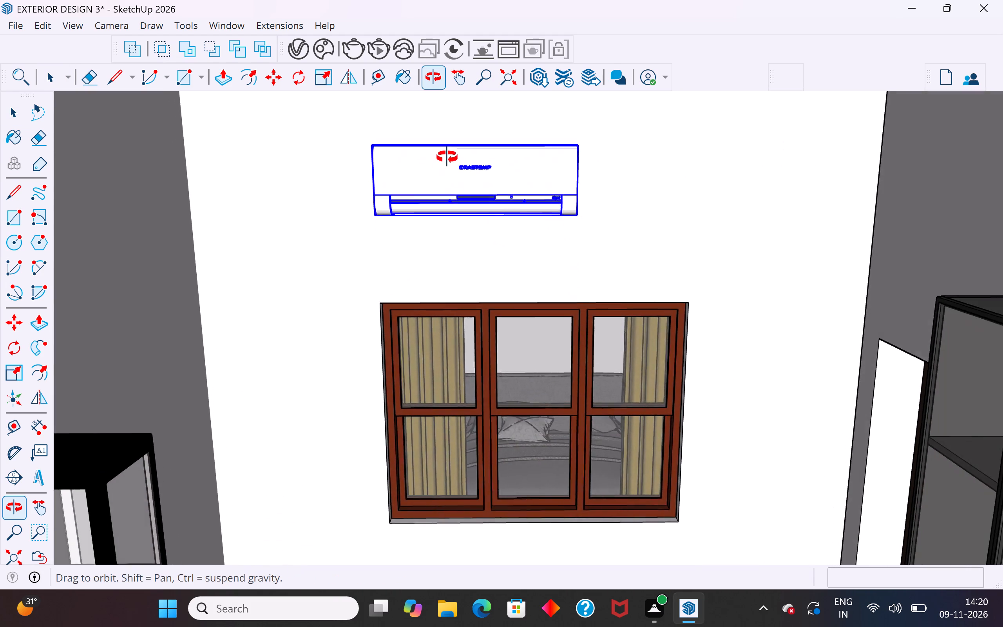
{"action": "middle_click_drag", "start_coordinate": [447, 157], "coordinate": [449, 218]}
{"action": "key", "text": "m"}
{"action": "left_click", "coordinate": [576, 181]}
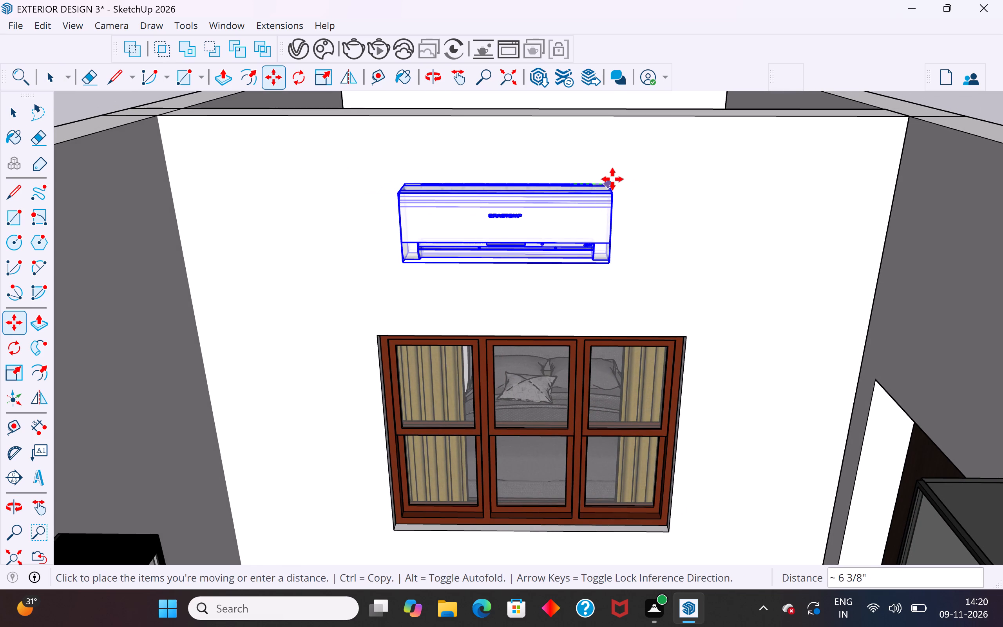
{"action": "left_click", "coordinate": [628, 179]}
Lower the copied air conditioner by its bottom back corner about 6 1/8" toward the top of the partition window.
{"action": "scroll", "coordinate": [534, 337], "scroll_direction": "down", "scroll_amount": 5}
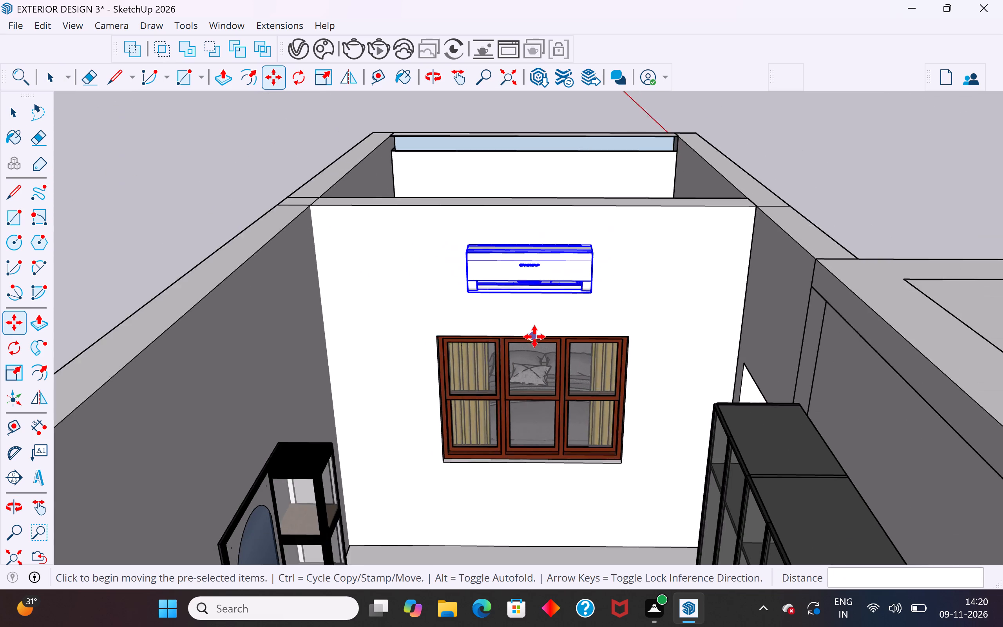
{"action": "scroll", "coordinate": [534, 337], "scroll_direction": "down", "scroll_amount": 5}
{"action": "middle_click_drag", "start_coordinate": [534, 337], "coordinate": [449, 342]}
{"action": "scroll", "coordinate": [509, 316], "scroll_direction": "up", "scroll_amount": 6}
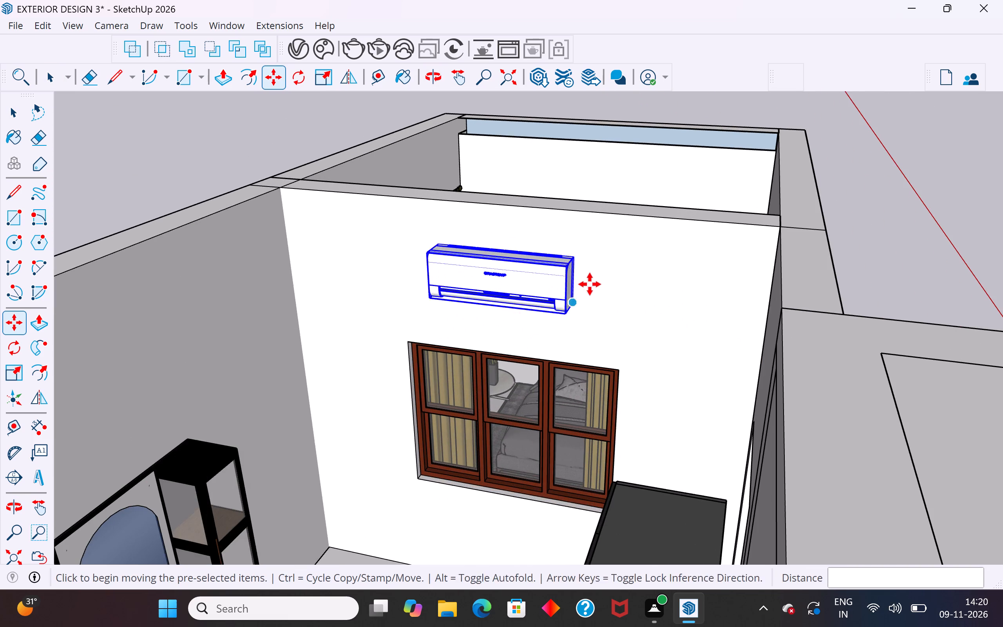
{"action": "scroll", "coordinate": [592, 275], "scroll_direction": "up", "scroll_amount": 5}
{"action": "left_click", "coordinate": [566, 316]}
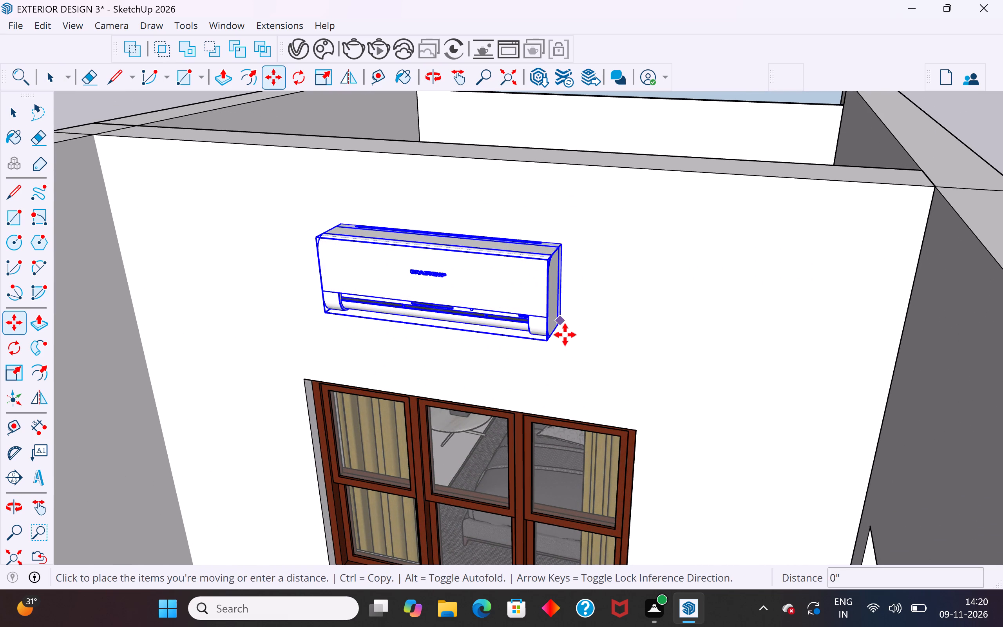
{"action": "left_click", "coordinate": [563, 355]}
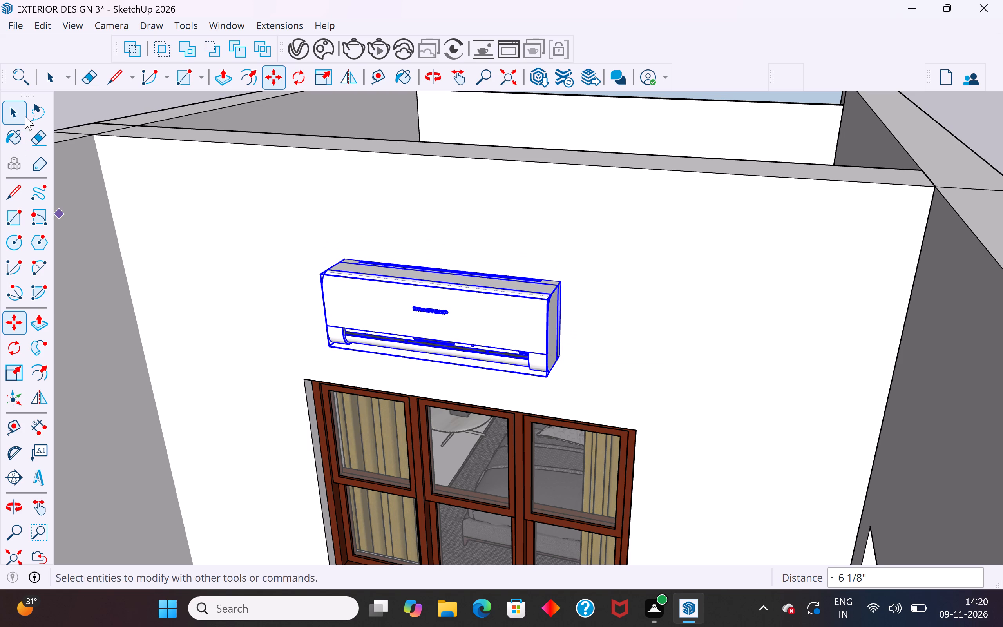
{"action": "left_click", "coordinate": [25, 116]}
Examine both furnished bedrooms and the open-topped walls from several sides to check the furniture and air conditioner placement.
{"action": "scroll", "coordinate": [484, 367], "scroll_direction": "down", "scroll_amount": 7}
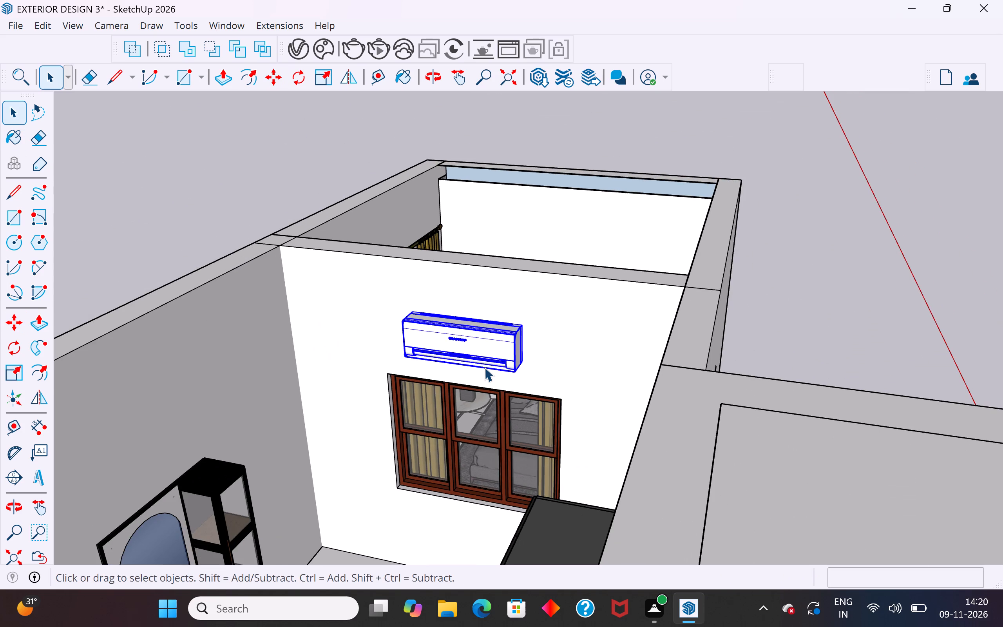
{"action": "scroll", "coordinate": [484, 367], "scroll_direction": "down", "scroll_amount": 2}
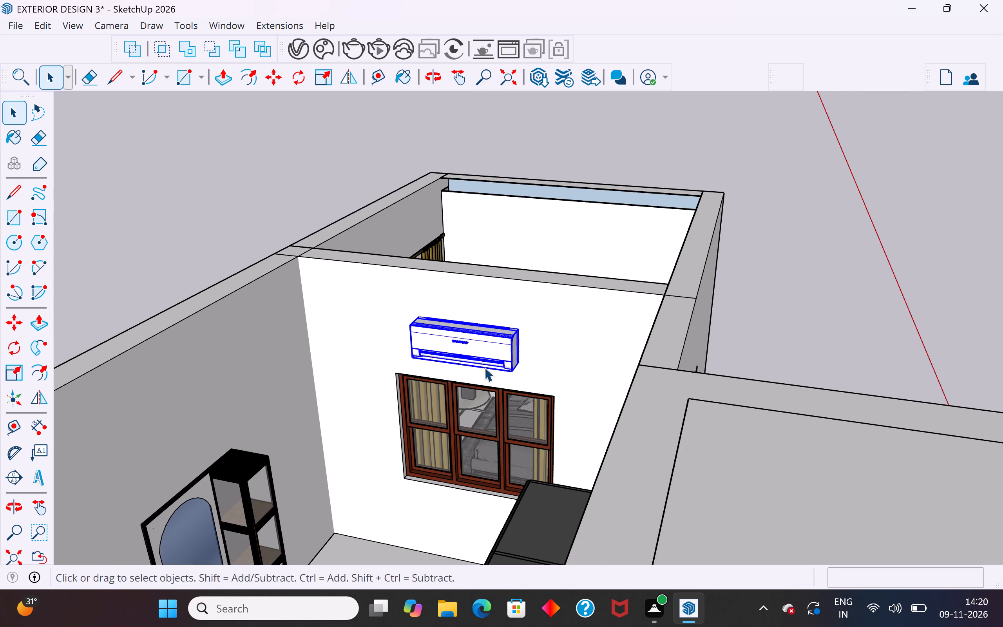
{"action": "scroll", "coordinate": [484, 367], "scroll_direction": "down", "scroll_amount": 2}
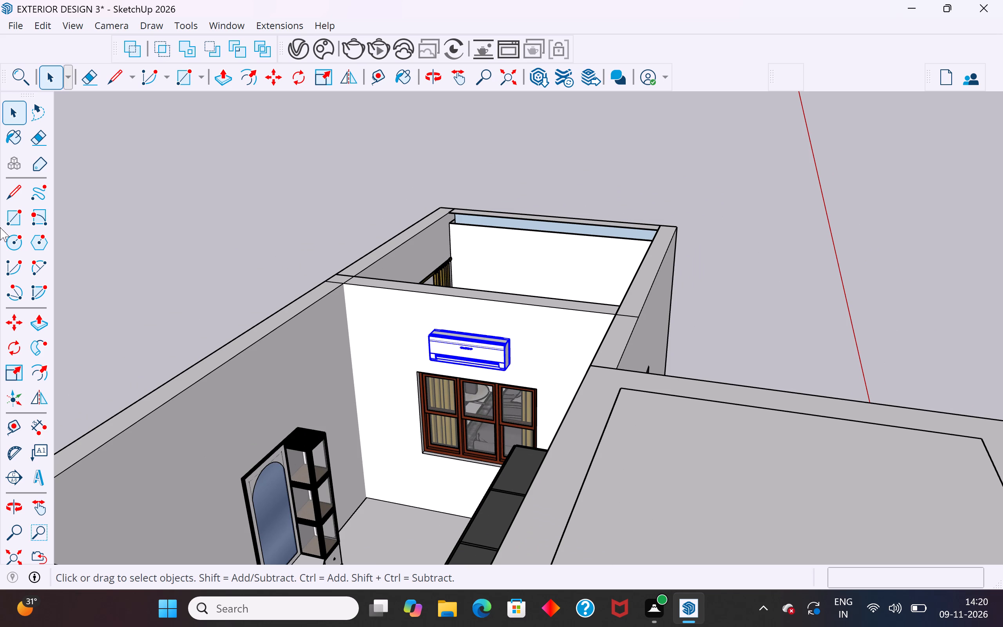
{"action": "left_click", "coordinate": [114, 175]}
{"action": "scroll", "coordinate": [459, 254], "scroll_direction": "down", "scroll_amount": 5}
{"action": "middle_click_drag", "start_coordinate": [414, 368], "coordinate": [440, 386]}
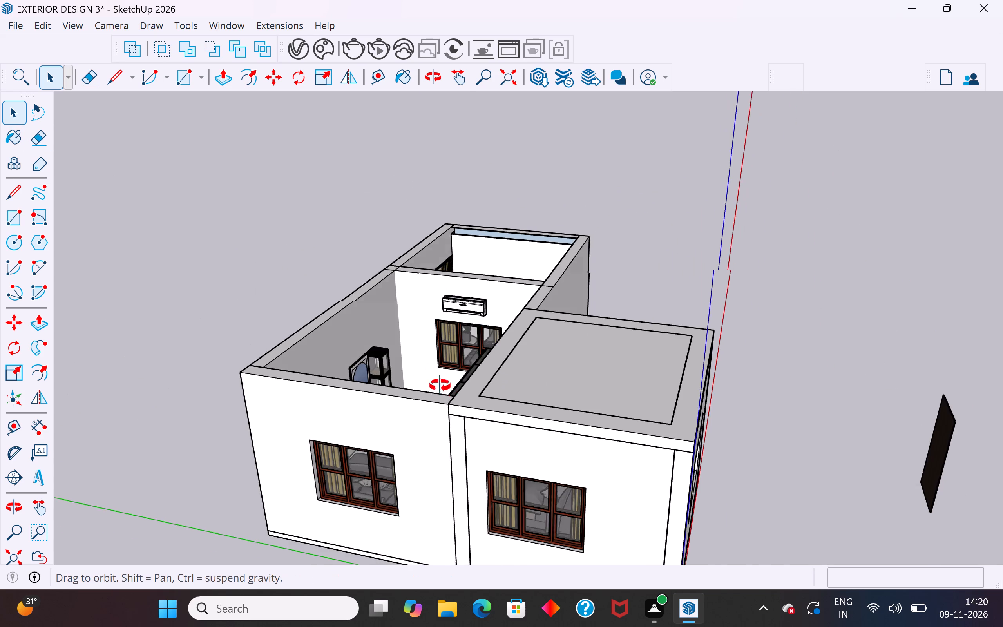
{"action": "middle_click_drag", "start_coordinate": [440, 386], "coordinate": [789, 517]}
{"action": "scroll", "coordinate": [626, 380], "scroll_direction": "up", "scroll_amount": 5}
{"action": "middle_click_drag", "start_coordinate": [699, 439], "coordinate": [916, 437]}
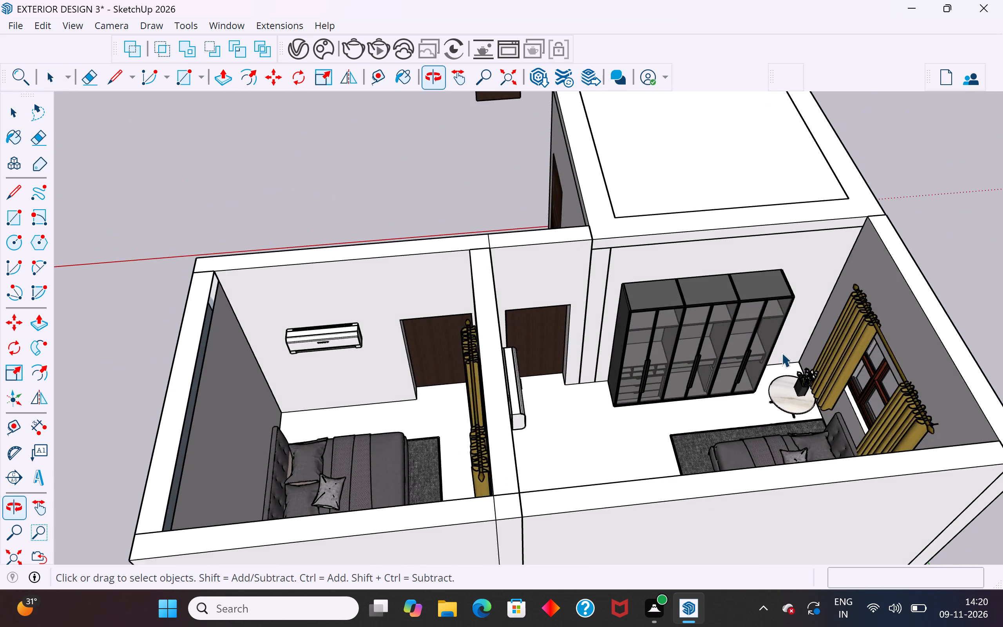
{"action": "scroll", "coordinate": [777, 345], "scroll_direction": "up", "scroll_amount": 4}
{"action": "middle_click_drag", "start_coordinate": [882, 364], "coordinate": [940, 353]}
{"action": "scroll", "coordinate": [661, 394], "scroll_direction": "down", "scroll_amount": 5}
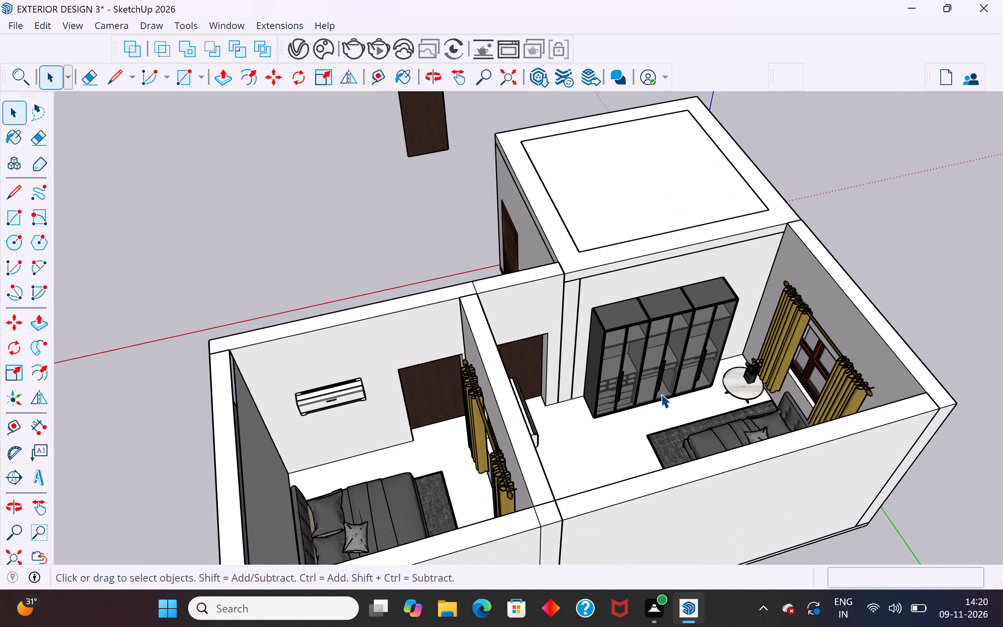
{"action": "scroll", "coordinate": [661, 394], "scroll_direction": "down", "scroll_amount": 4}
{"action": "middle_click_drag", "start_coordinate": [478, 395], "coordinate": [259, 408]}
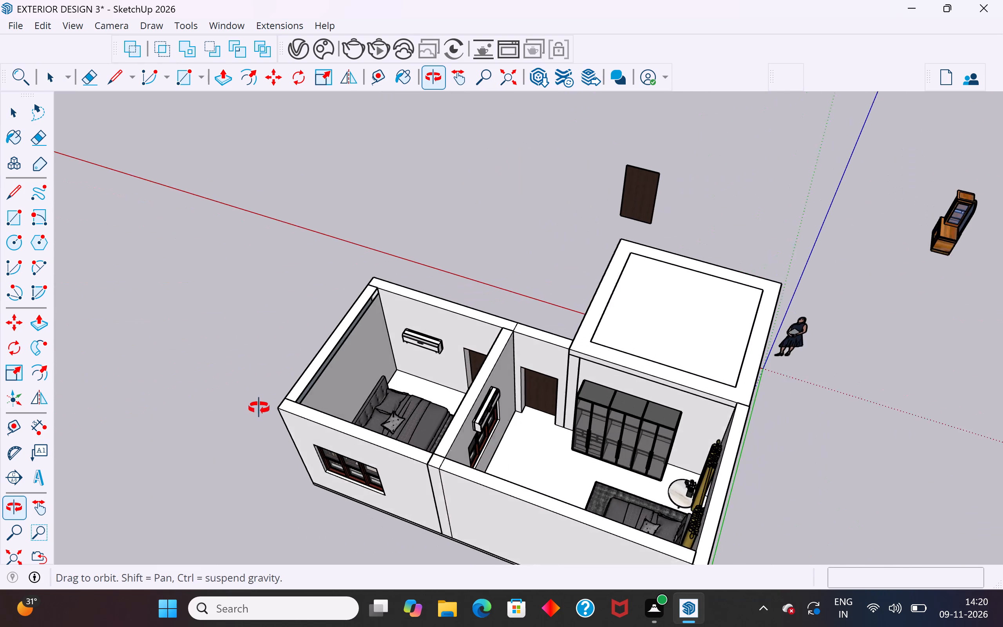
{"action": "middle_click_drag", "start_coordinate": [259, 408], "coordinate": [258, 408]}
{"action": "middle_click_drag", "start_coordinate": [636, 395], "coordinate": [715, 310]}
{"action": "middle_click_drag", "start_coordinate": [578, 366], "coordinate": [651, 361]}
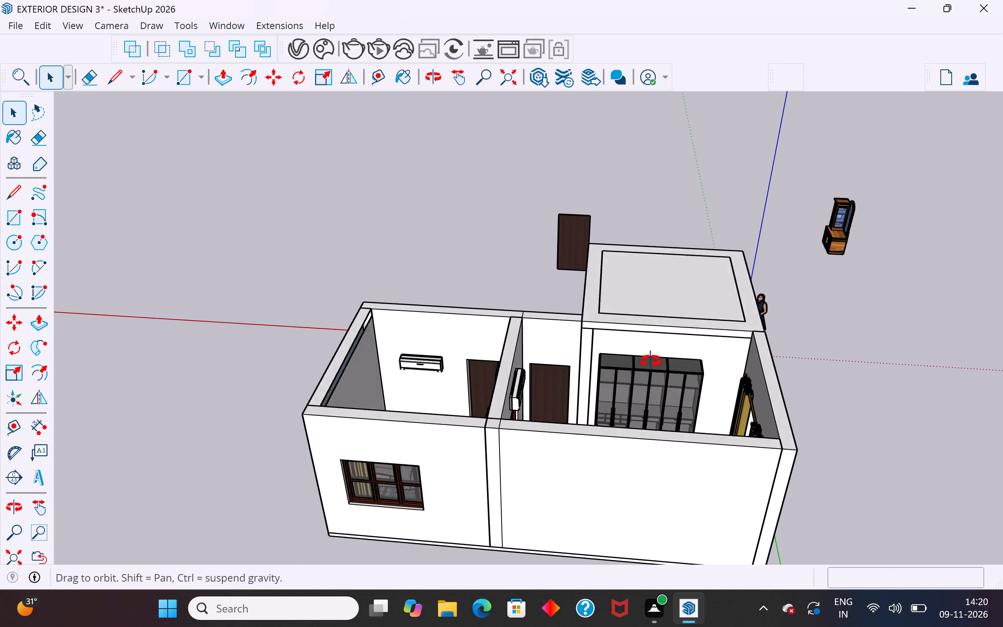
{"action": "middle_click_drag", "start_coordinate": [651, 361], "coordinate": [702, 371]}
{"action": "scroll", "coordinate": [588, 332], "scroll_direction": "up", "scroll_amount": 9}
{"action": "middle_click_drag", "start_coordinate": [603, 302], "coordinate": [863, 359]}
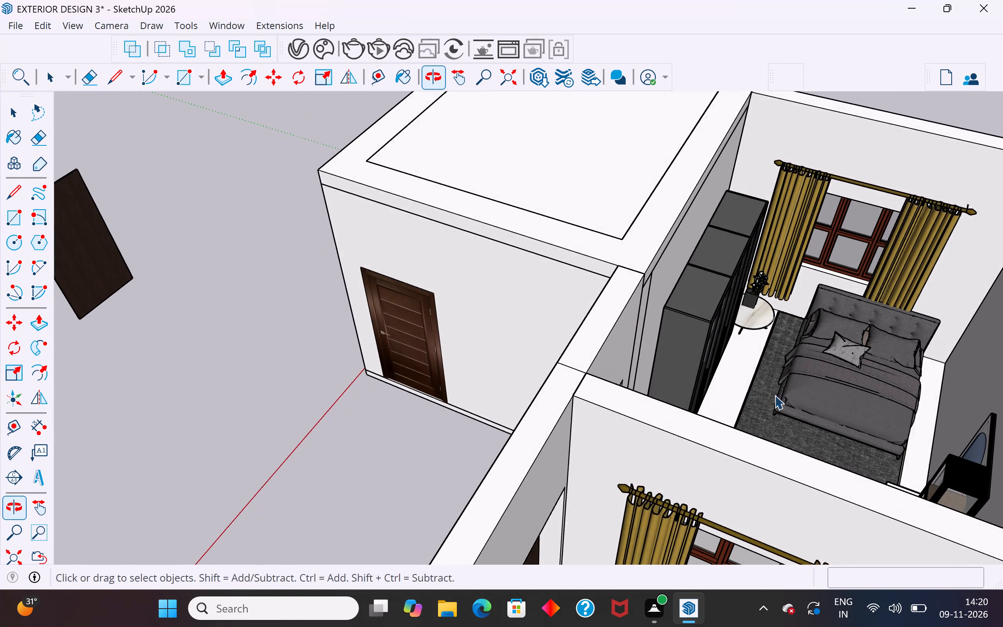
{"action": "scroll", "coordinate": [532, 392], "scroll_direction": "down", "scroll_amount": 9}
{"action": "middle_click_drag", "start_coordinate": [550, 407], "coordinate": [756, 442]}
Draw a rectangle covering the open top of the wardrobe bedroom between opposite inner corners of its walls.
{"action": "scroll", "coordinate": [780, 334], "scroll_direction": "up", "scroll_amount": 5}
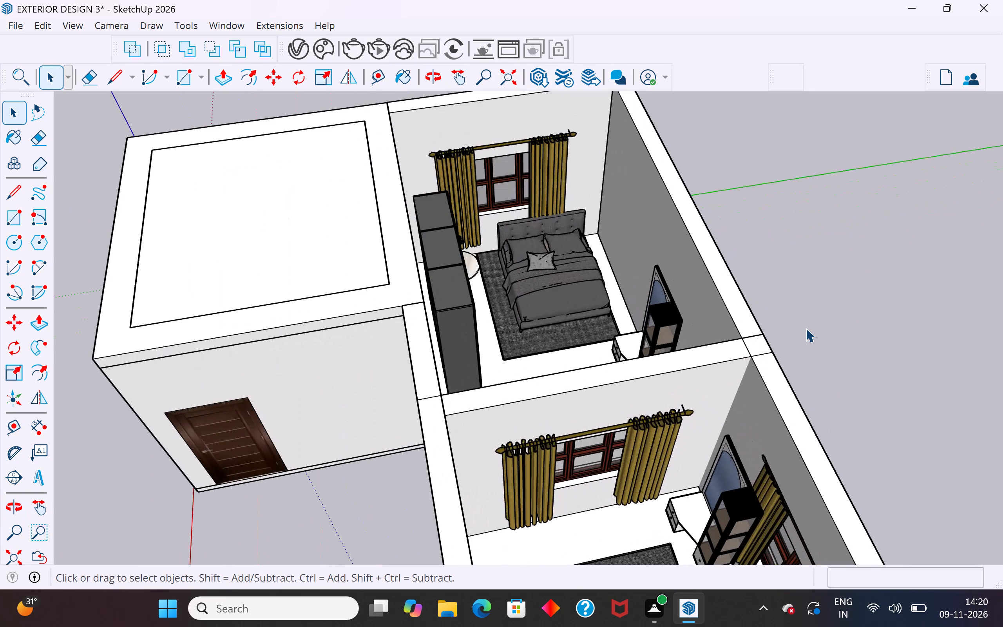
{"action": "scroll", "coordinate": [806, 328], "scroll_direction": "up", "scroll_amount": 1}
{"action": "middle_click_drag", "start_coordinate": [807, 327], "coordinate": [727, 274]}
{"action": "left_click", "coordinate": [14, 216]}
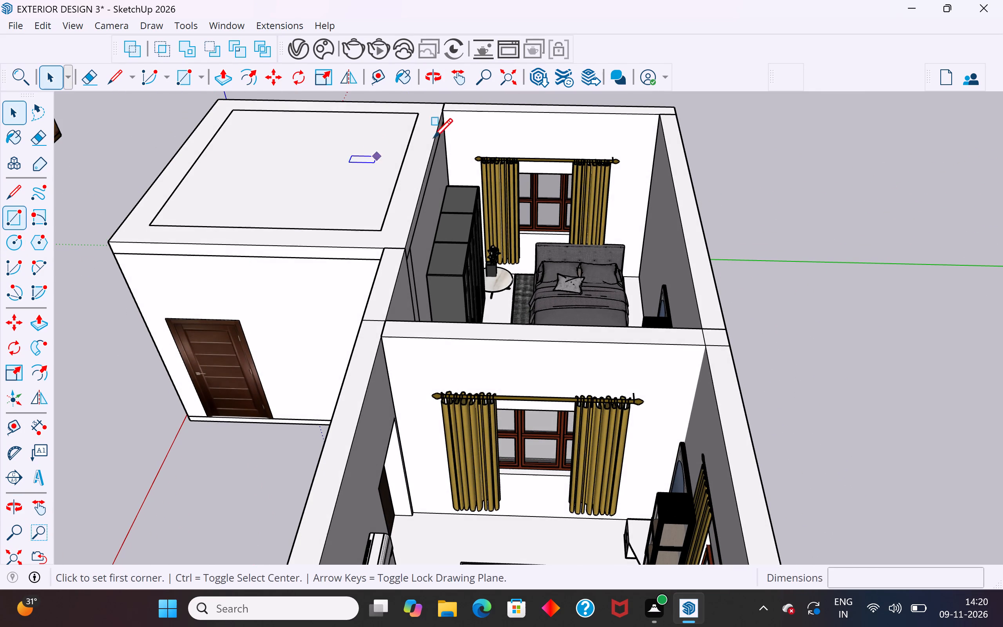
{"action": "left_click", "coordinate": [444, 111]}
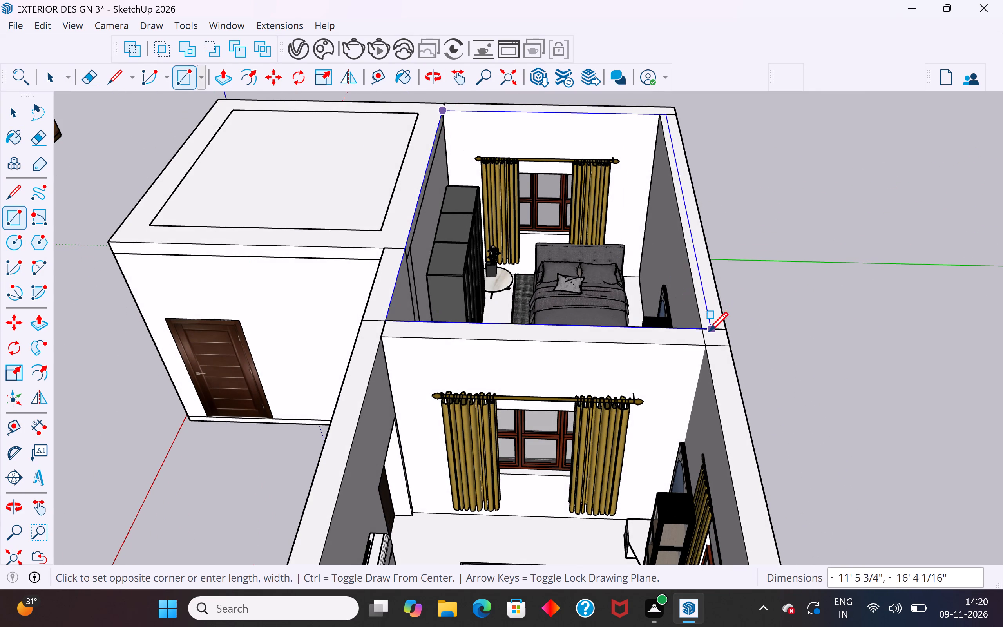
{"action": "left_click", "coordinate": [702, 334]}
{"action": "left_click", "coordinate": [8, 105]}
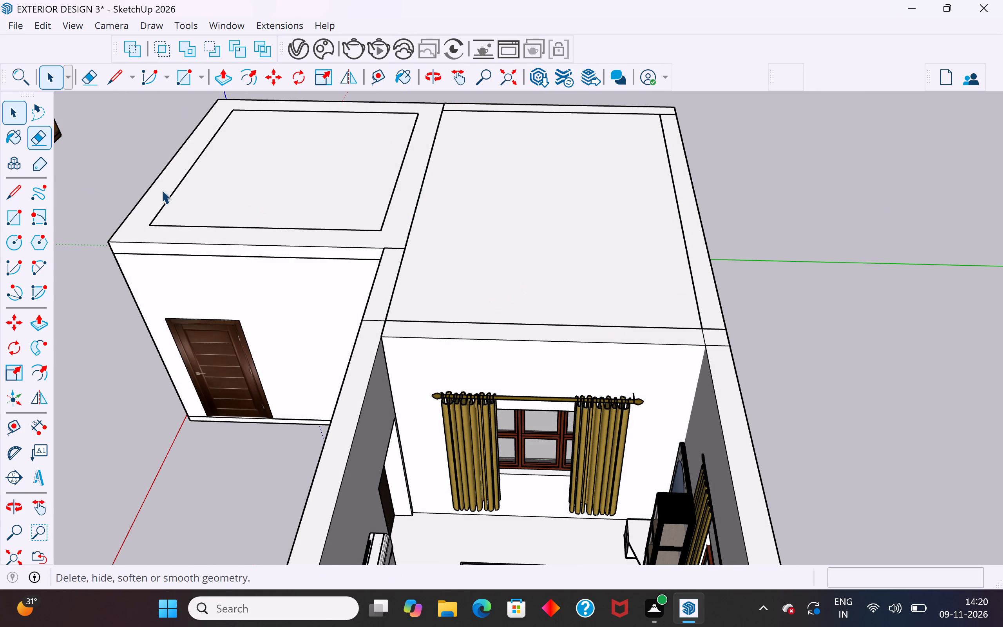
Move the new ceiling face about 15' 5 9/16" along the green axis, clear of the house.
{"action": "left_click", "coordinate": [547, 262]}
{"action": "key", "text": "m"}
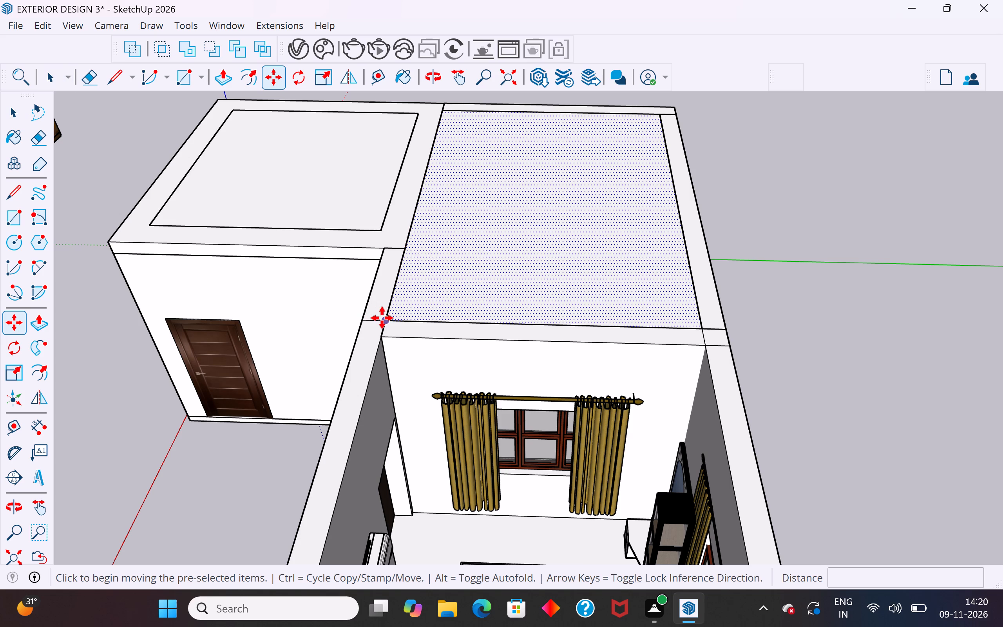
{"action": "left_click", "coordinate": [382, 318]}
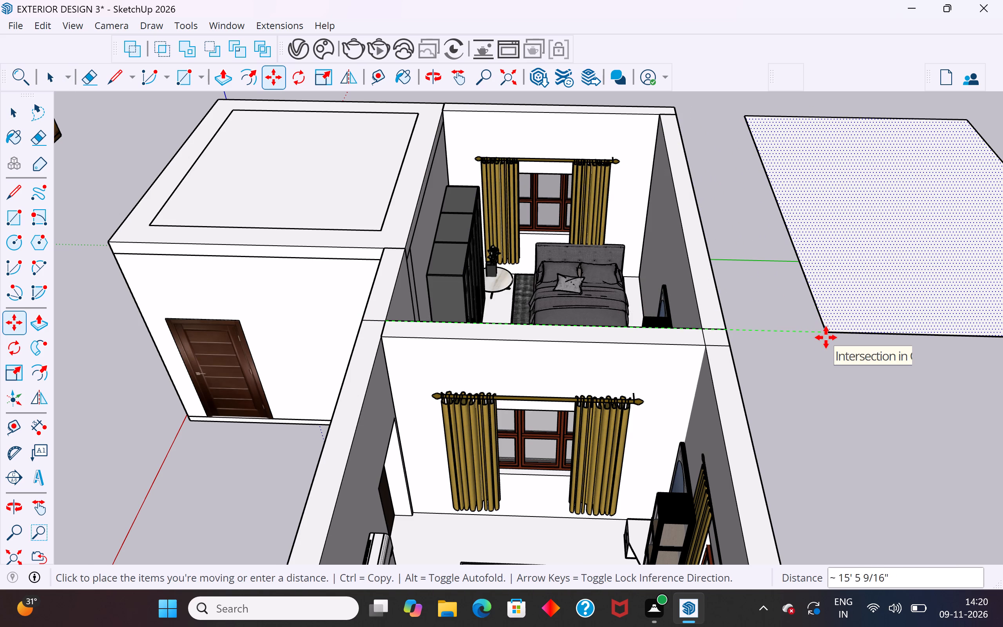
{"action": "left_click", "coordinate": [826, 337]}
{"action": "left_click", "coordinate": [8, 114]}
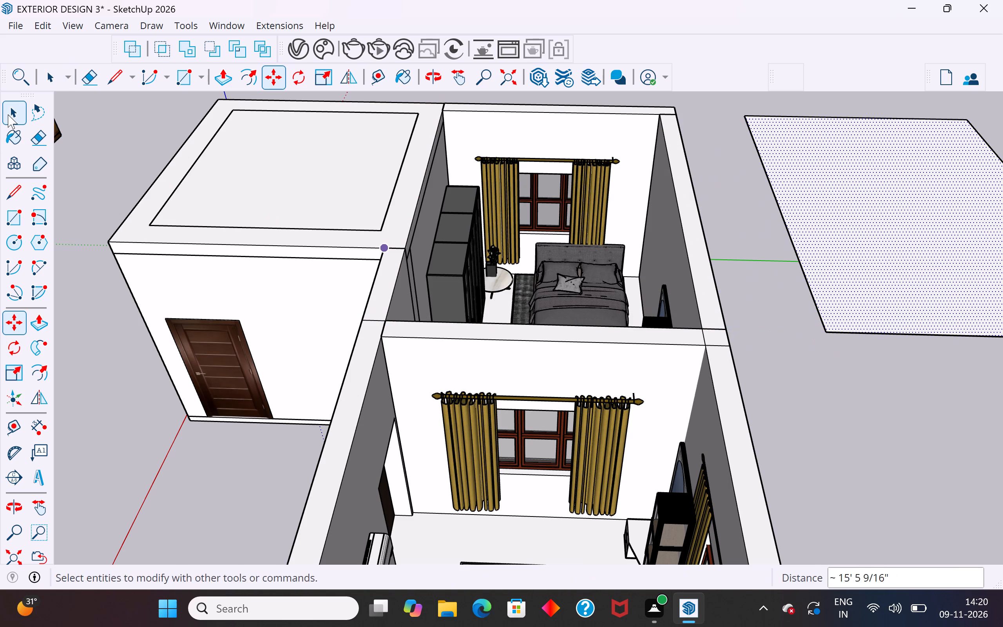
Extrude the underside of the detached ceiling face downward 6" to form a slab.
{"action": "scroll", "coordinate": [205, 337], "scroll_direction": "down", "scroll_amount": 5}
{"action": "middle_click_drag", "start_coordinate": [824, 391], "coordinate": [705, 121]}
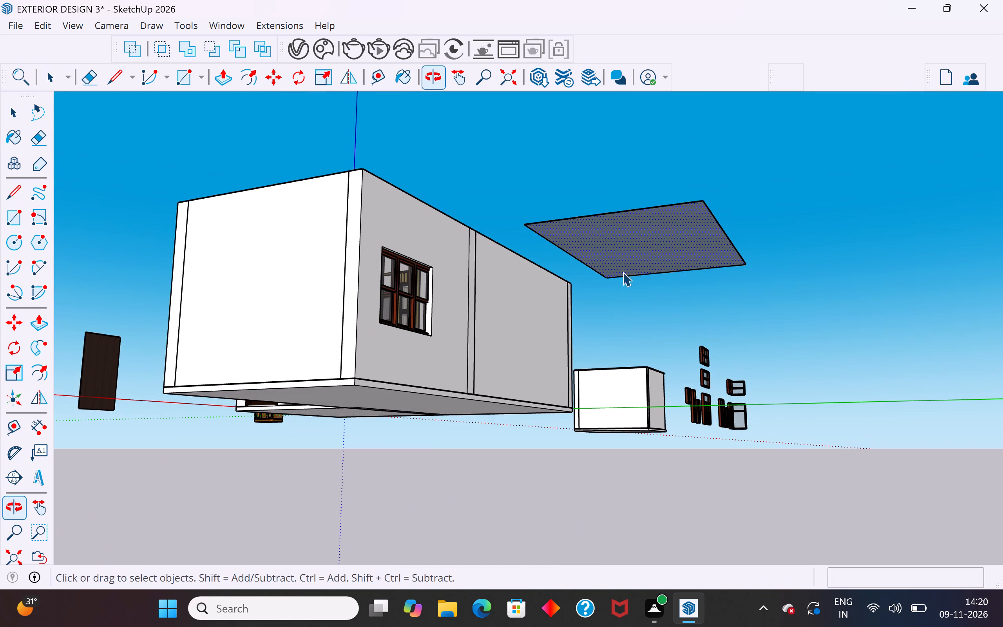
{"action": "left_click", "coordinate": [641, 244]}
{"action": "scroll", "coordinate": [664, 286], "scroll_direction": "up", "scroll_amount": 4}
{"action": "left_click", "coordinate": [42, 321]}
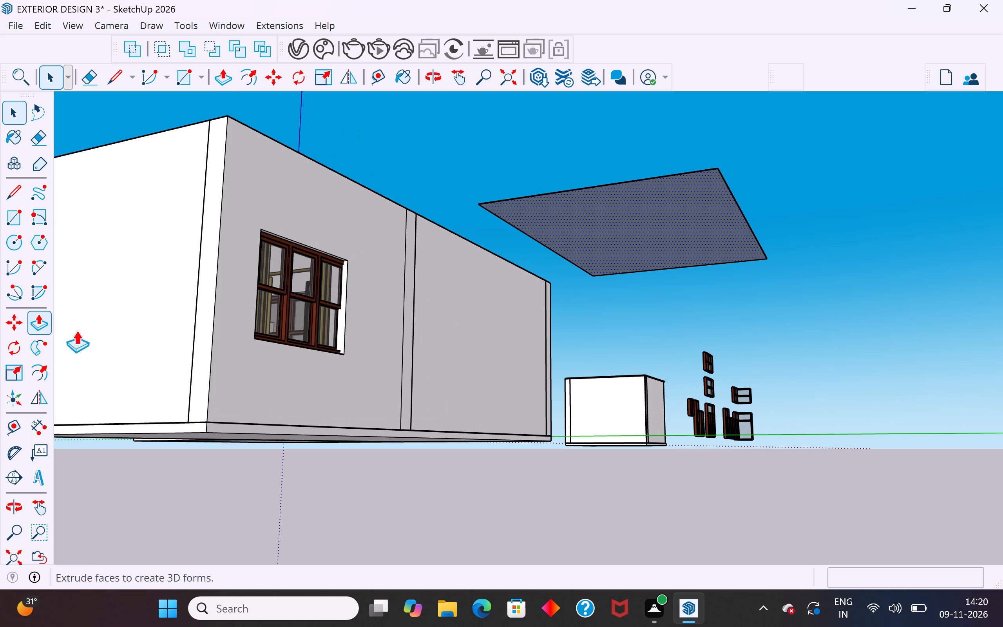
{"action": "left_click", "coordinate": [598, 222]}
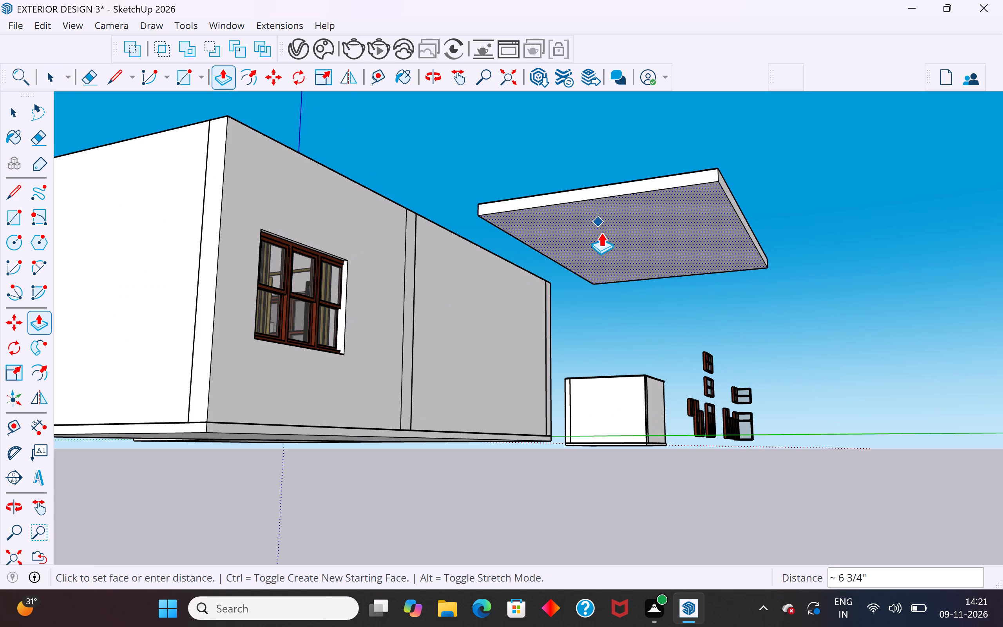
{"action": "type", "text": "6\""}
{"action": "key", "text": "Return"}
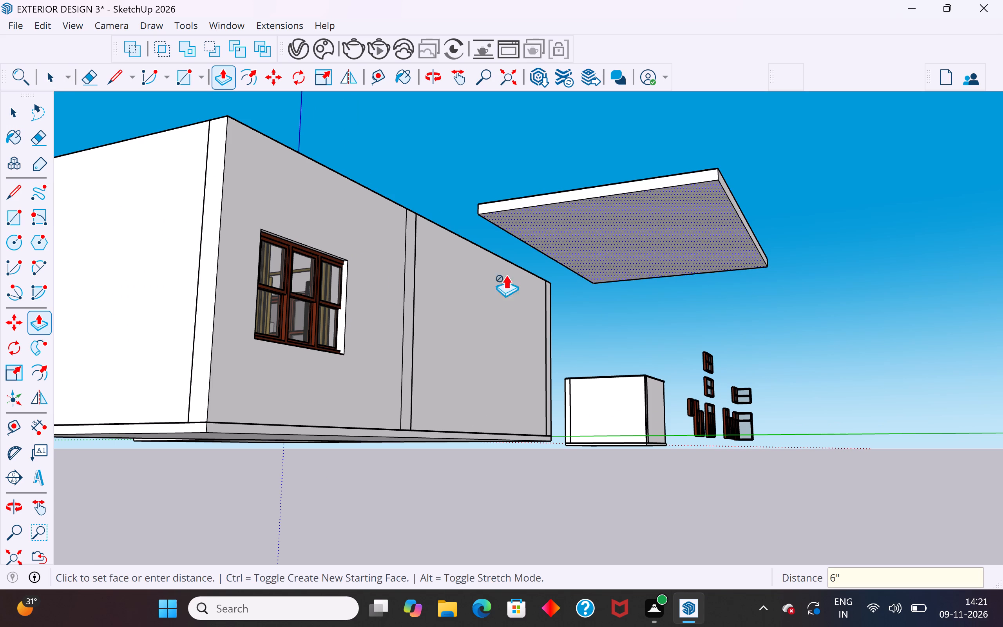
{"action": "left_click", "coordinate": [1, 112]}
{"action": "left_click", "coordinate": [24, 108]}
{"action": "left_click", "coordinate": [410, 126]}
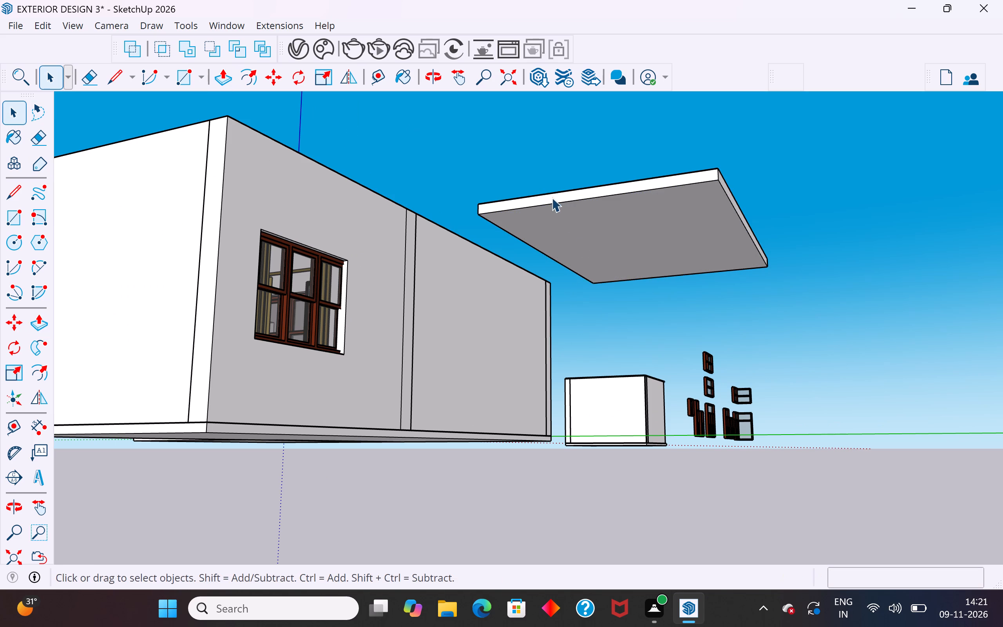
Select the whole detached ceiling slab with all its faces and edges and make it a group.
{"action": "middle_click_drag", "start_coordinate": [578, 240], "coordinate": [641, 443]}
{"action": "left_click", "coordinate": [659, 284]}
{"action": "middle_click_drag", "start_coordinate": [688, 318], "coordinate": [701, 272]}
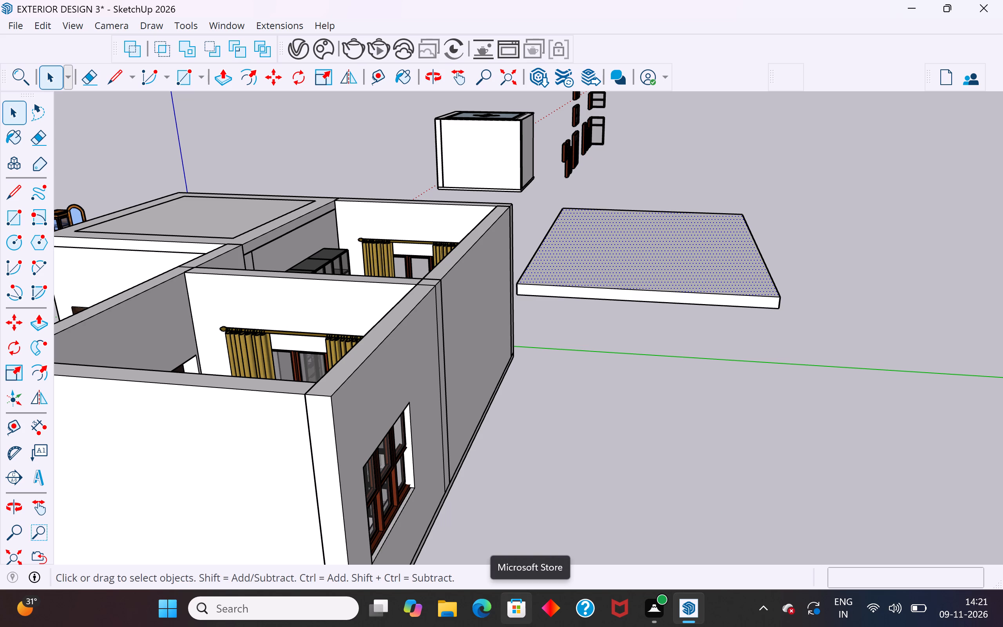
{"action": "middle_click_drag", "start_coordinate": [630, 343], "coordinate": [643, 420]}
{"action": "scroll", "coordinate": [614, 303], "scroll_direction": "down", "scroll_amount": 3}
{"action": "triple_click", "coordinate": [723, 426]}
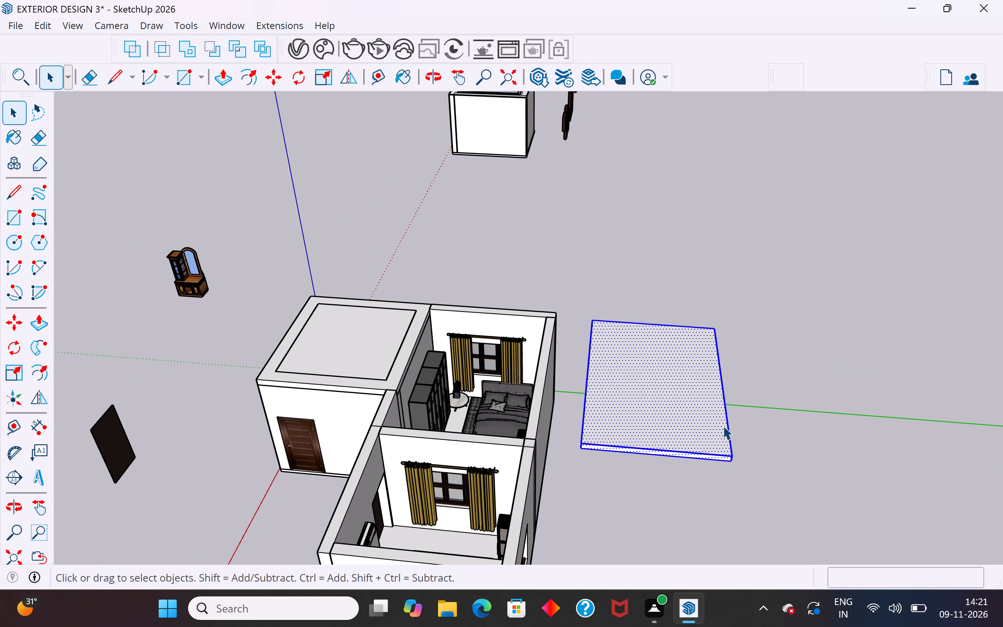
{"action": "left_click", "coordinate": [723, 426]}
{"action": "right_click", "coordinate": [723, 426]}
{"action": "left_click", "coordinate": [802, 152]}
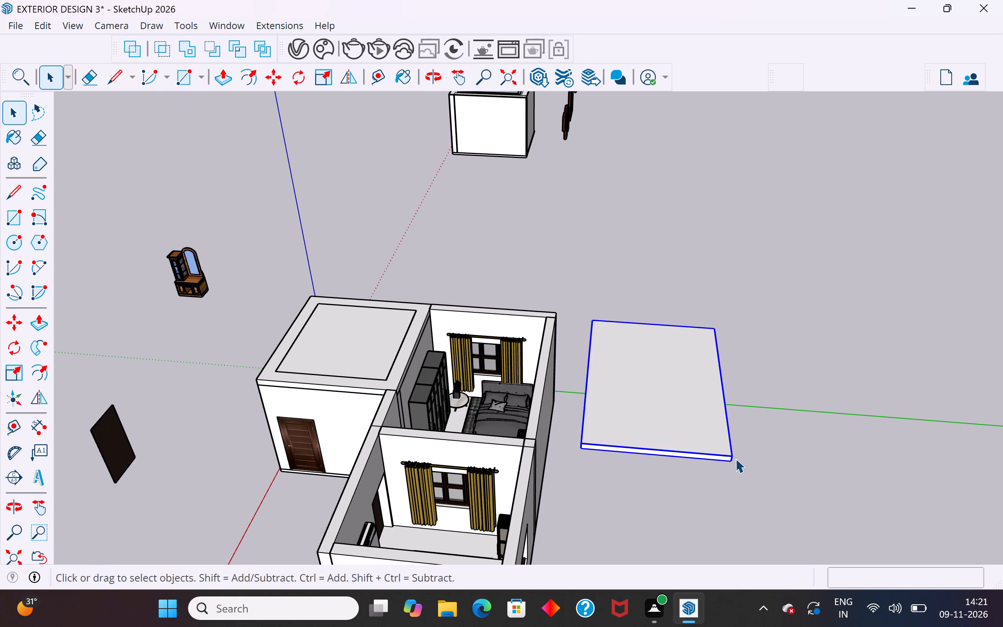
Move the ceiling slab group about 15' 5 9/16" along the green axis back onto the open top of the wardrobe bedroom.
{"action": "scroll", "coordinate": [734, 473], "scroll_direction": "up", "scroll_amount": 3}
{"action": "key", "text": "m"}
{"action": "left_click", "coordinate": [726, 446]}
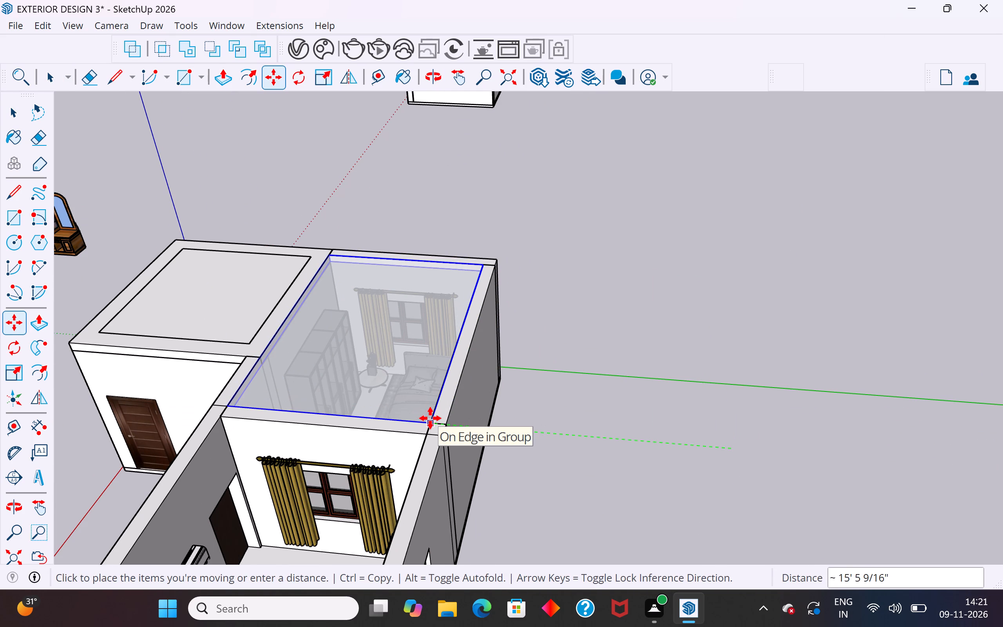
{"action": "left_click", "coordinate": [430, 418]}
{"action": "middle_click_drag", "start_coordinate": [462, 444], "coordinate": [574, 530]}
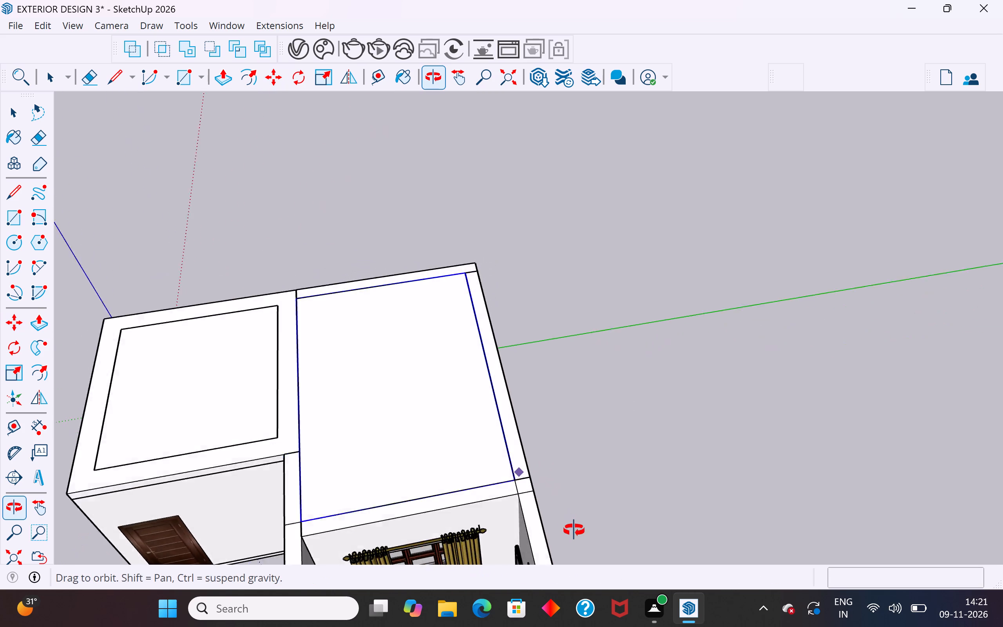
{"action": "middle_click_drag", "start_coordinate": [574, 530], "coordinate": [488, 475]}
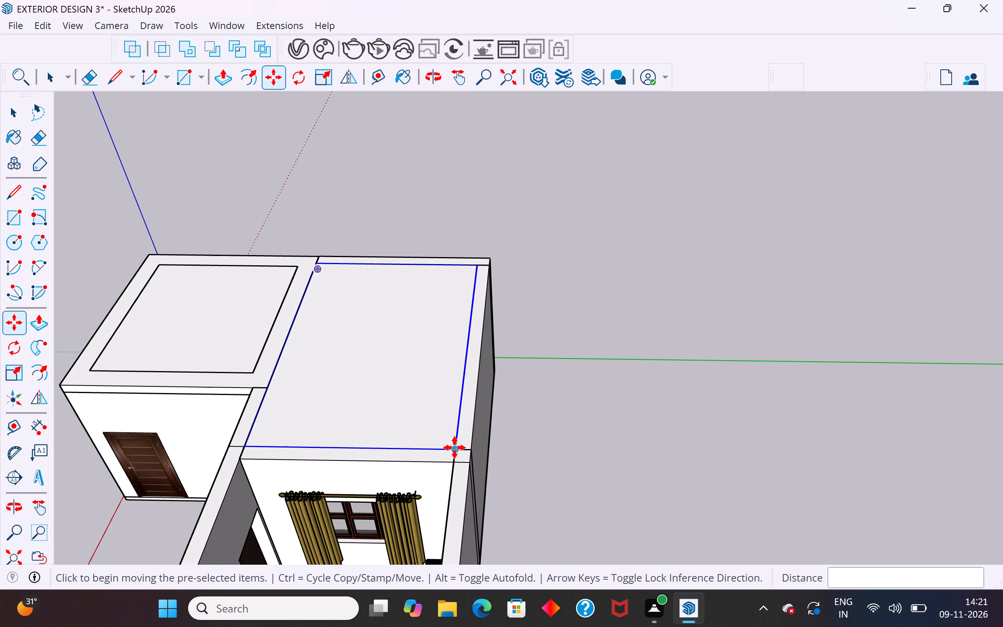
Move the slab group about 21' 9 7/16" along the green axis, out from the wardrobe bedroom and clear of the house.
{"action": "left_click", "coordinate": [454, 448]}
{"action": "left_click", "coordinate": [871, 453]}
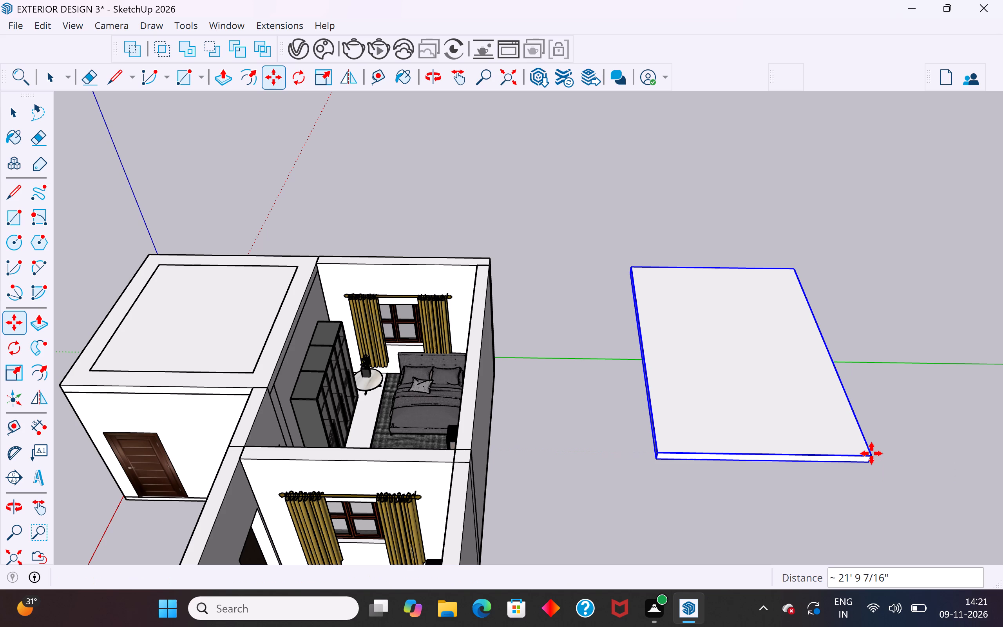
{"action": "left_click", "coordinate": [10, 116]}
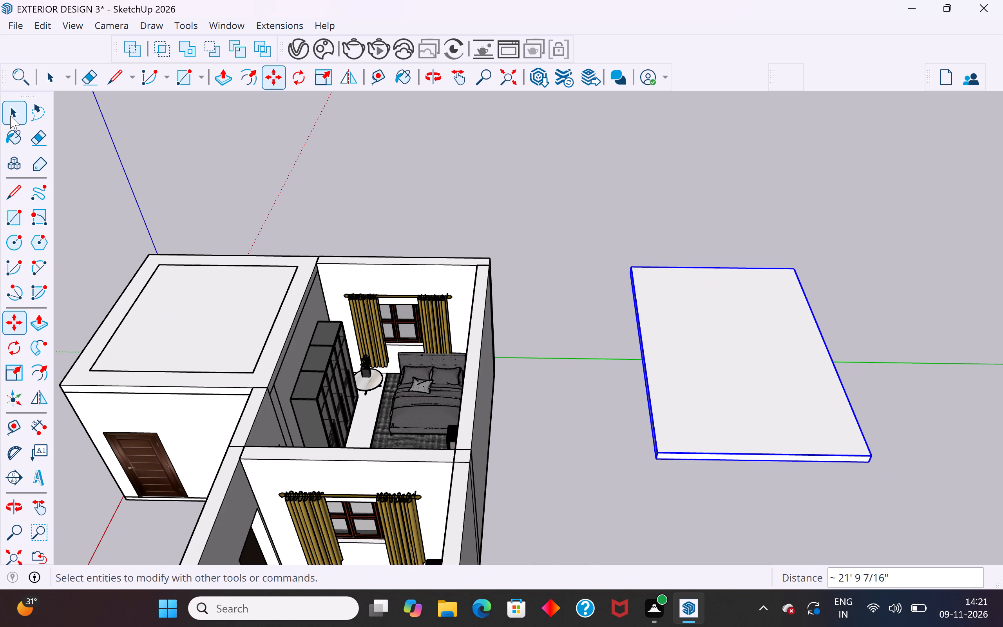
{"action": "left_click", "coordinate": [151, 163]}
Examine the detached ceiling slab from underneath and from above.
{"action": "scroll", "coordinate": [585, 440], "scroll_direction": "up", "scroll_amount": 3}
{"action": "middle_click_drag", "start_coordinate": [740, 509], "coordinate": [630, 357]}
{"action": "scroll", "coordinate": [560, 374], "scroll_direction": "down", "scroll_amount": 6}
{"action": "middle_click_drag", "start_coordinate": [657, 407], "coordinate": [603, 201]}
{"action": "scroll", "coordinate": [562, 449], "scroll_direction": "down", "scroll_amount": 5}
{"action": "scroll", "coordinate": [565, 274], "scroll_direction": "up", "scroll_amount": 5}
{"action": "middle_click_drag", "start_coordinate": [547, 232], "coordinate": [542, 178]}
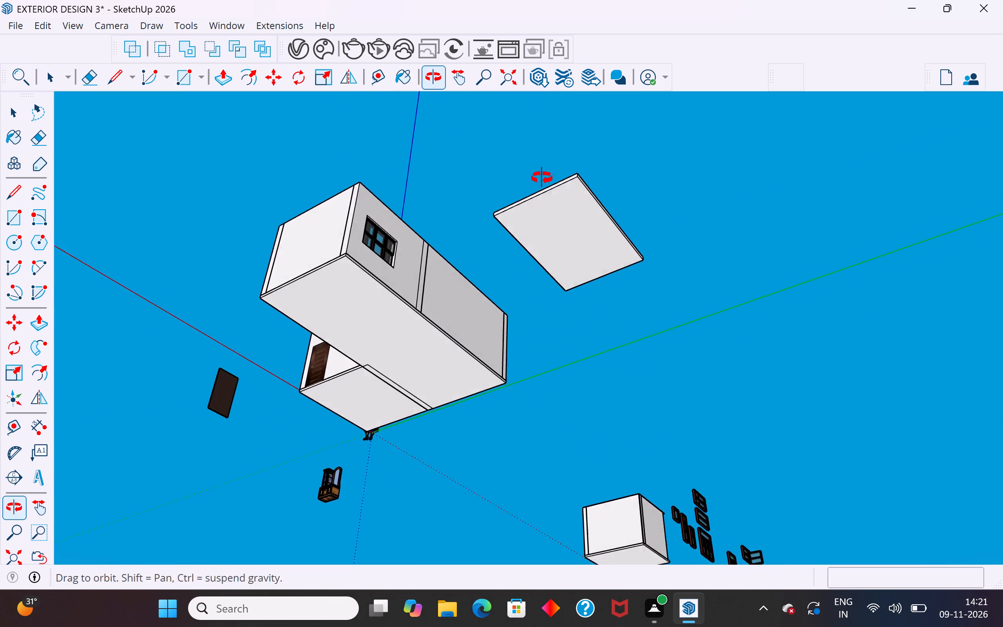
{"action": "middle_click_drag", "start_coordinate": [542, 178], "coordinate": [542, 177]}
{"action": "middle_click_drag", "start_coordinate": [552, 216], "coordinate": [632, 515]}
{"action": "scroll", "coordinate": [634, 441], "scroll_direction": "up", "scroll_amount": 4}
{"action": "left_click", "coordinate": [634, 441]}
{"action": "middle_click_drag", "start_coordinate": [634, 441], "coordinate": [672, 551]}
{"action": "left_click", "coordinate": [793, 489]}
{"action": "scroll", "coordinate": [652, 422], "scroll_direction": "up", "scroll_amount": 3}
{"action": "middle_click_drag", "start_coordinate": [652, 422], "coordinate": [666, 429]}
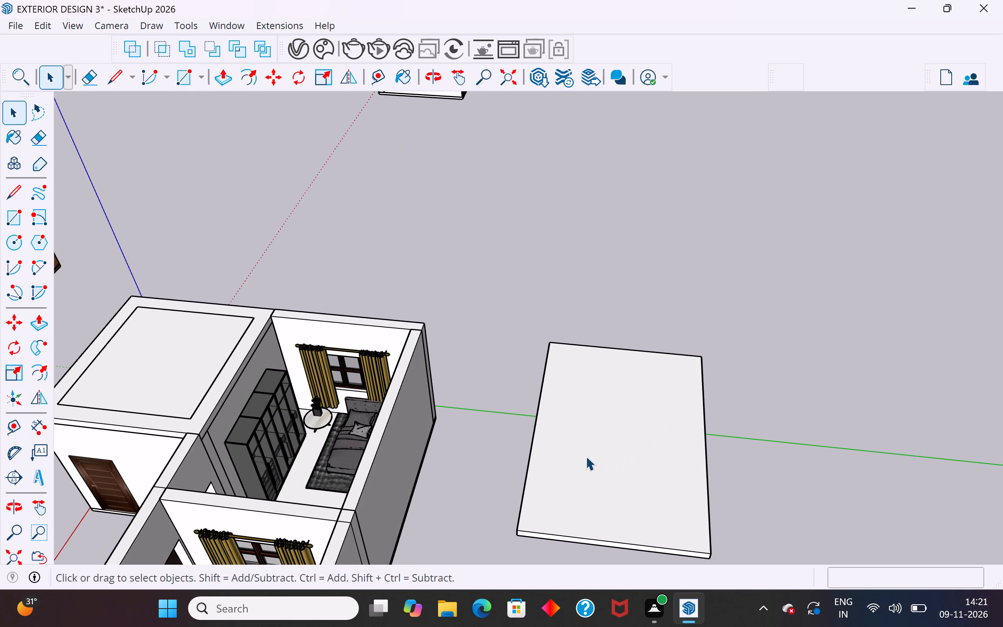
Inside the slab group, offset the outline of the top face inward by about 2' 3/4".
{"action": "double_click", "coordinate": [625, 470]}
{"action": "left_click", "coordinate": [625, 470]}
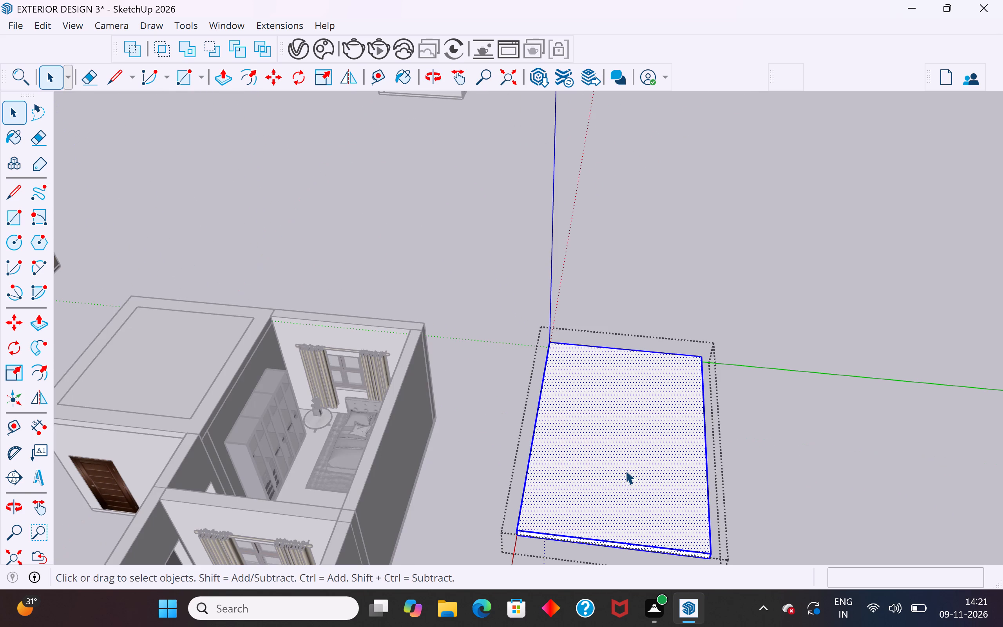
{"action": "left_click", "coordinate": [15, 346]}
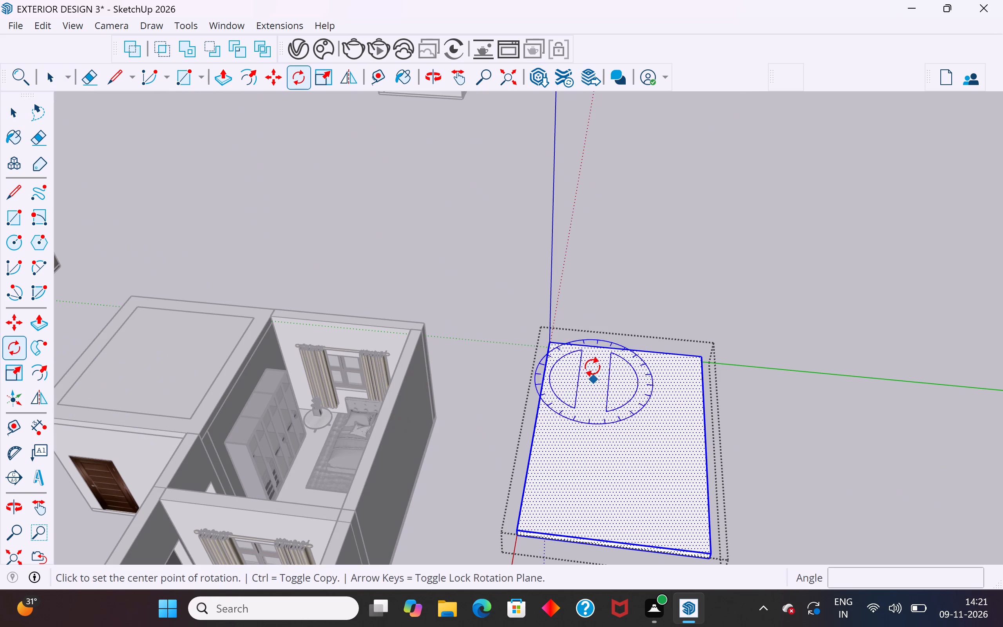
{"action": "left_click", "coordinate": [36, 376]}
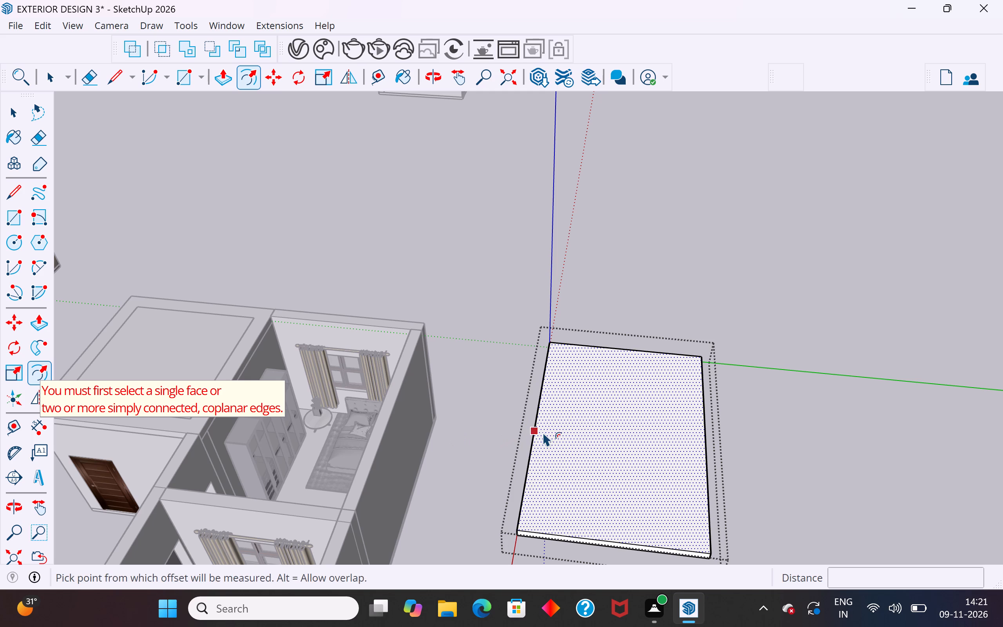
{"action": "left_click", "coordinate": [538, 429]}
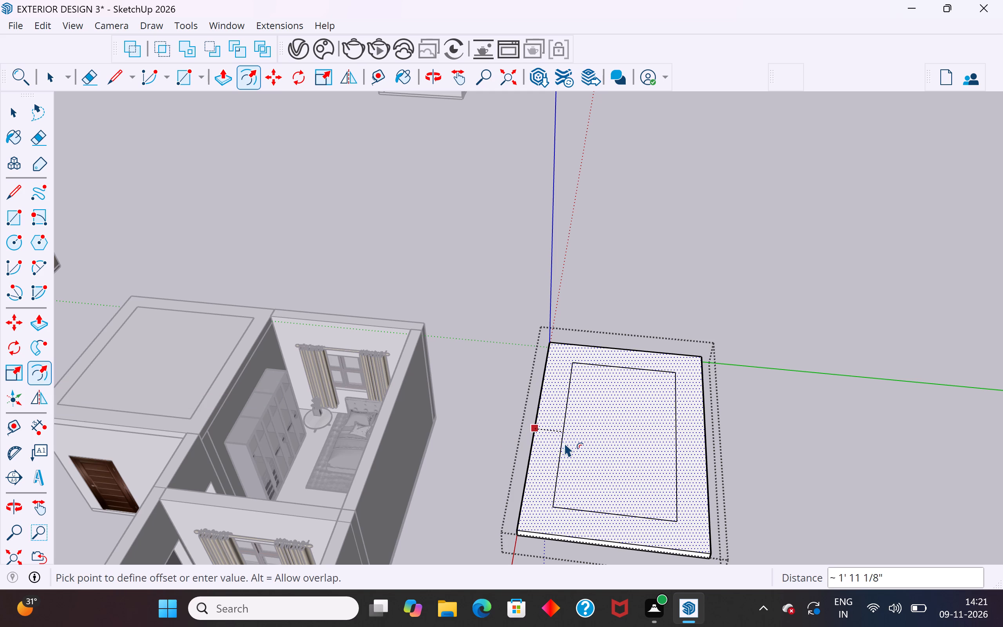
{"action": "left_click", "coordinate": [564, 443]}
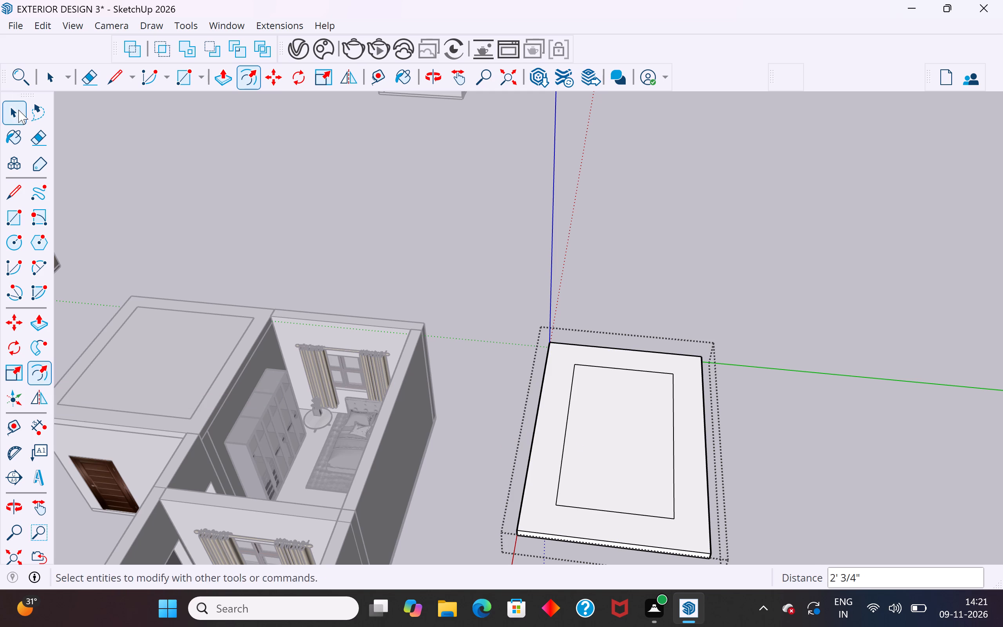
{"action": "left_click", "coordinate": [18, 110]}
{"action": "left_click", "coordinate": [357, 207]}
Inside the slab group, push the inner rectangle of the top face down about 5 1/8" to form a recess.
{"action": "middle_click_drag", "start_coordinate": [616, 471], "coordinate": [602, 357]}
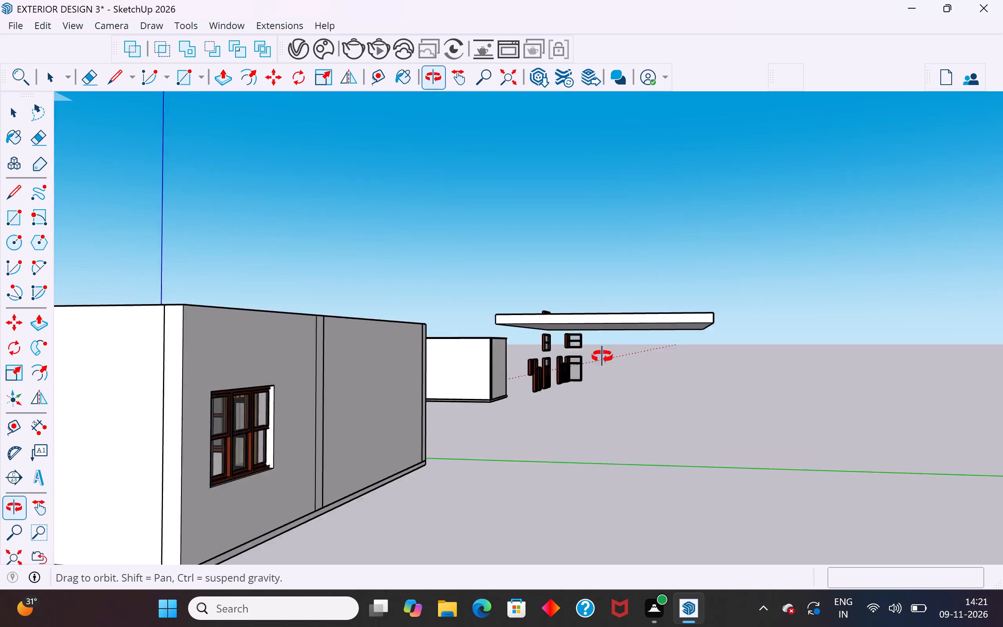
{"action": "middle_click_drag", "start_coordinate": [602, 357], "coordinate": [607, 405]}
{"action": "scroll", "coordinate": [607, 405], "scroll_direction": "up", "scroll_amount": 3}
{"action": "left_click", "coordinate": [607, 405]}
{"action": "double_click", "coordinate": [634, 463]}
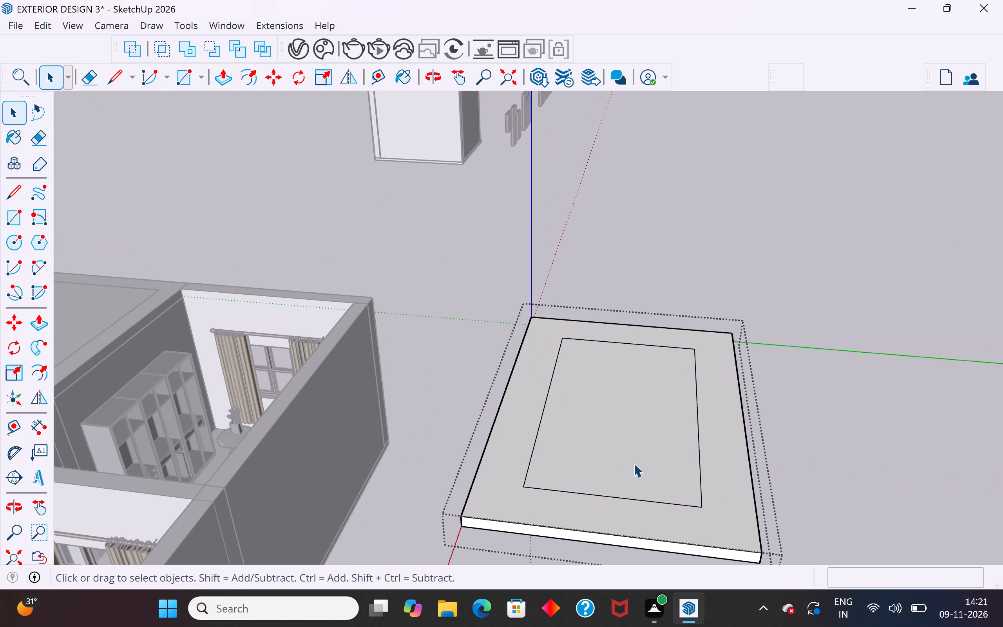
{"action": "left_click", "coordinate": [646, 446]}
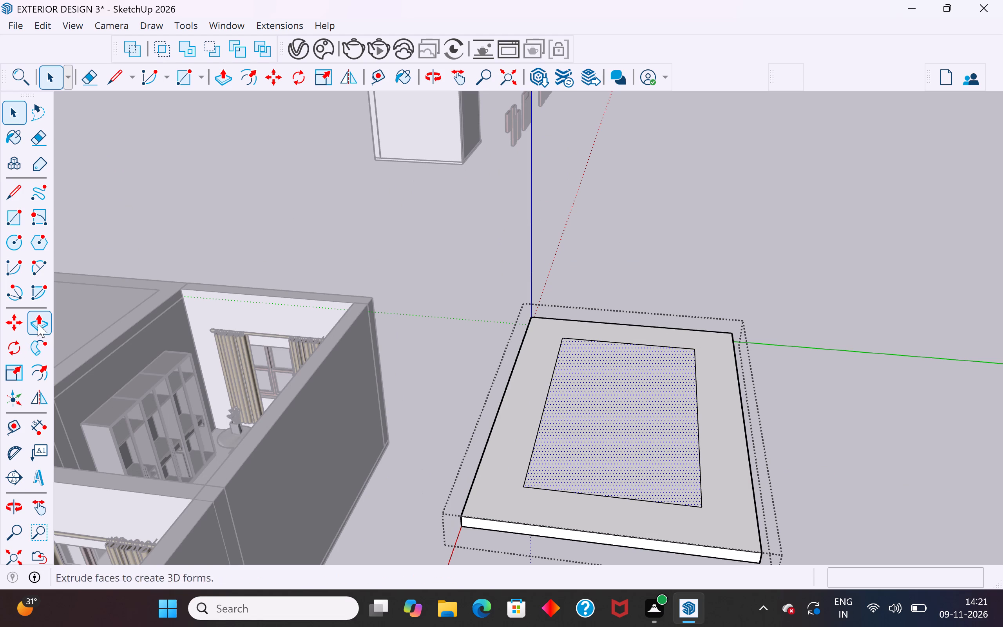
{"action": "left_click", "coordinate": [38, 323]}
{"action": "left_click", "coordinate": [604, 338]}
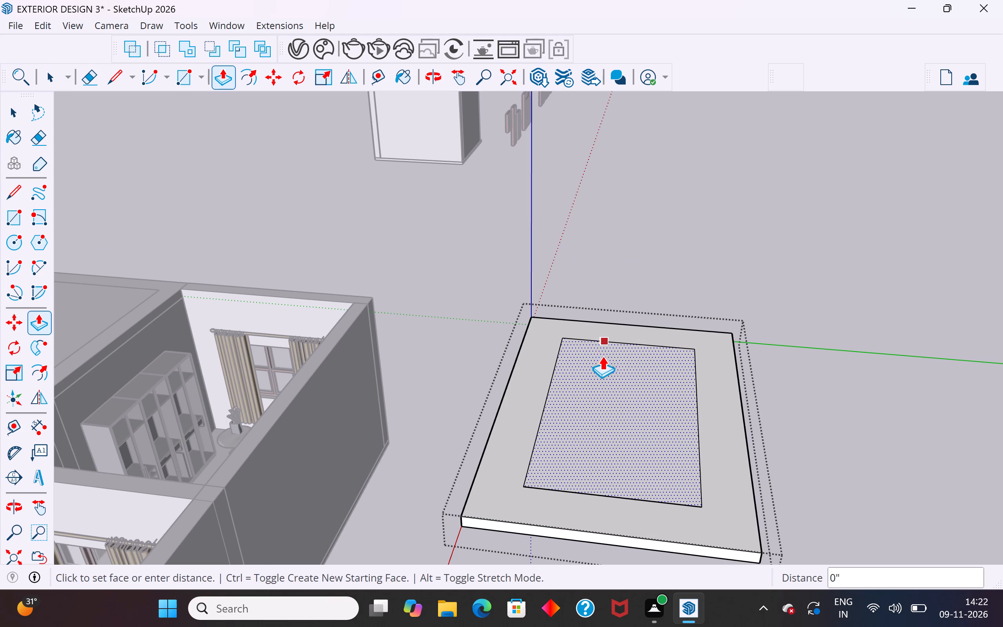
{"action": "scroll", "coordinate": [601, 359], "scroll_direction": "up", "scroll_amount": 14}
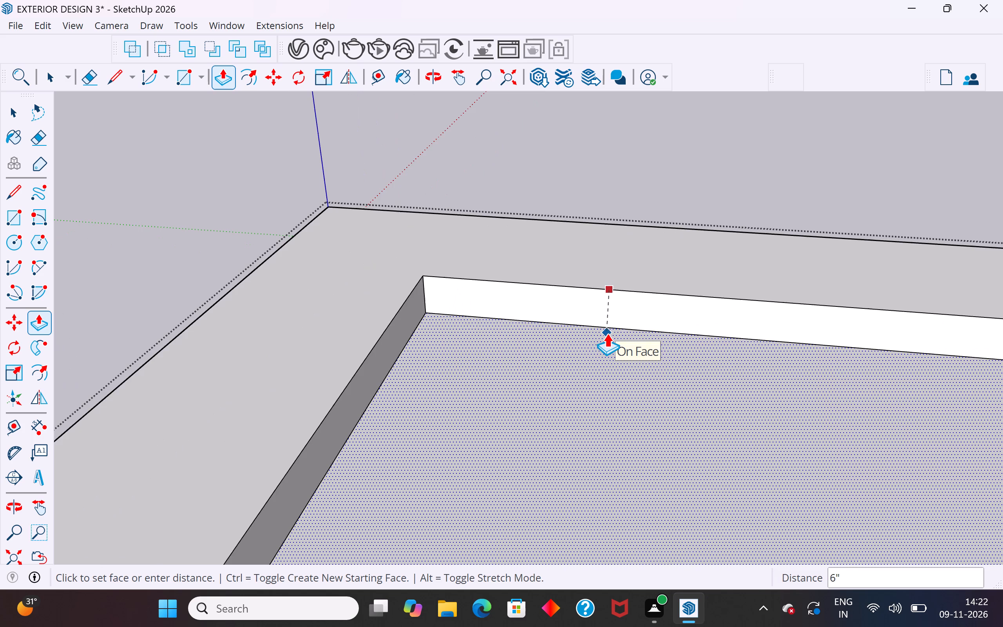
{"action": "scroll", "coordinate": [607, 333], "scroll_direction": "up", "scroll_amount": 6}
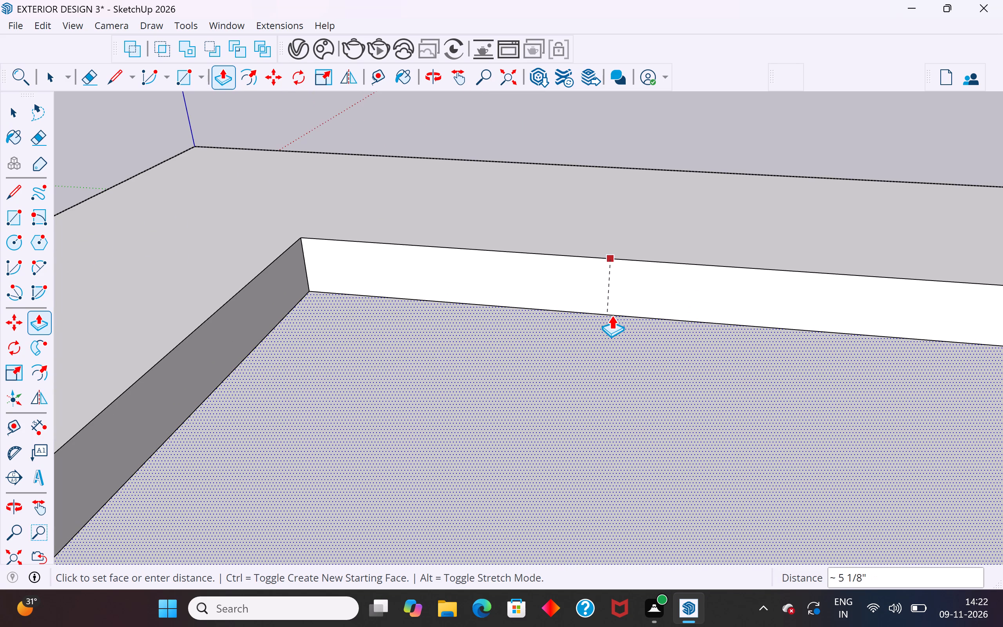
{"action": "left_click", "coordinate": [612, 315]}
{"action": "left_click", "coordinate": [20, 108]}
{"action": "left_click", "coordinate": [358, 127]}
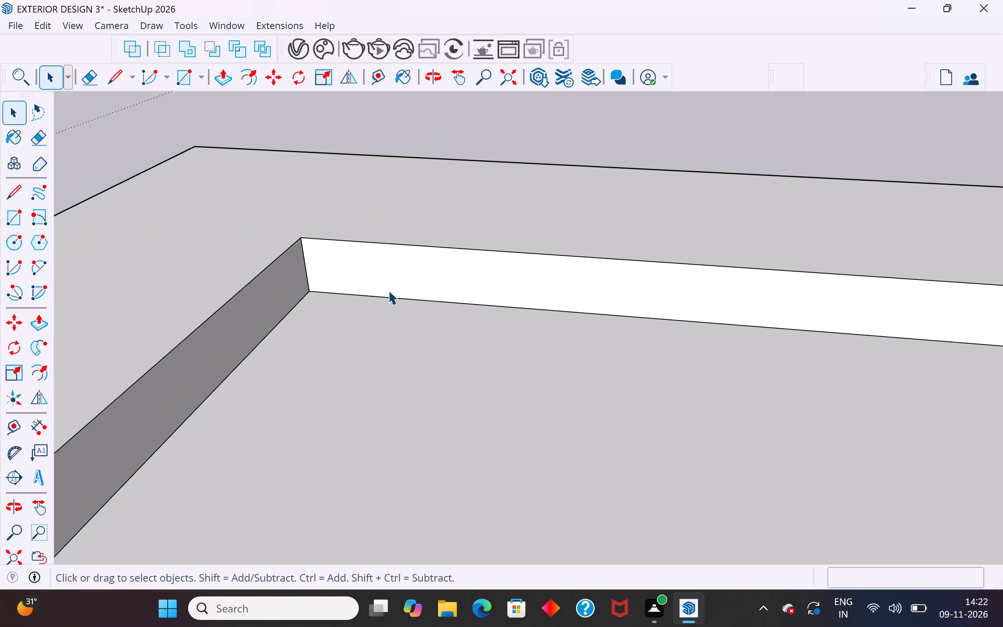
Inside the slab group, copy the recess's four top edges about 2 9/16" down to mid-height of its side walls.
{"action": "scroll", "coordinate": [375, 303], "scroll_direction": "down", "scroll_amount": 5}
{"action": "left_click", "coordinate": [416, 277]}
{"action": "left_click", "coordinate": [448, 273]}
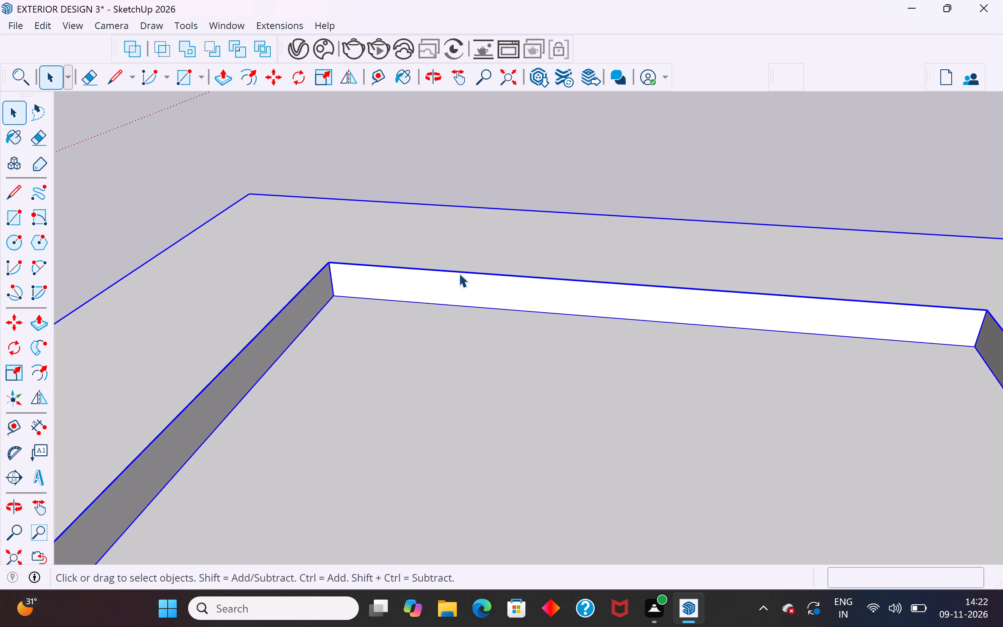
{"action": "double_click", "coordinate": [459, 273]}
{"action": "left_click", "coordinate": [467, 273]}
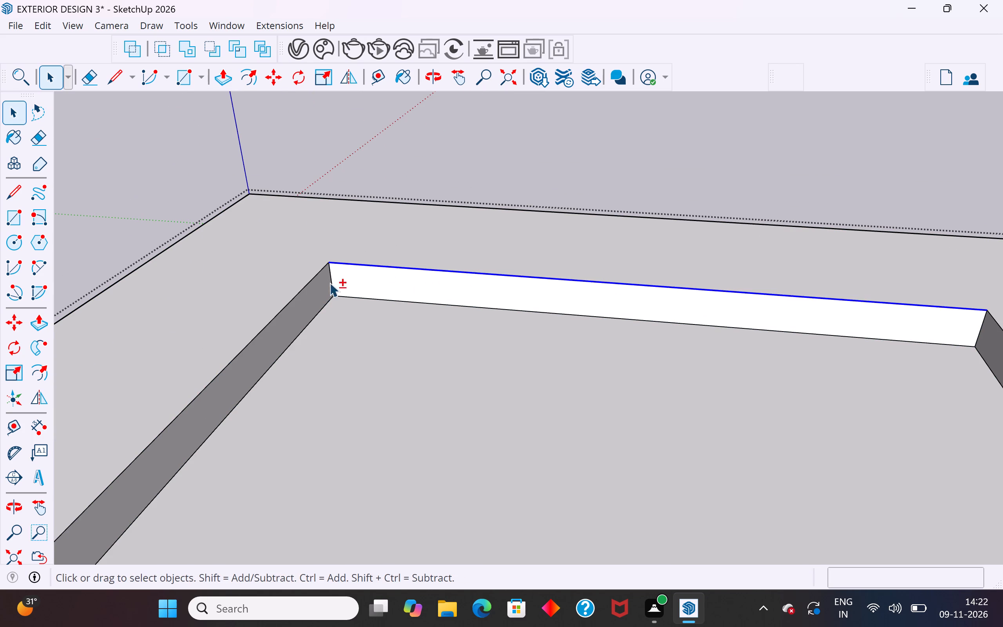
{"action": "left_click", "coordinate": [300, 290], "text": "shift"}
{"action": "scroll", "coordinate": [440, 264], "scroll_direction": "down", "scroll_amount": 12}
{"action": "middle_click_drag", "start_coordinate": [504, 330], "coordinate": [266, 413]}
{"action": "scroll", "coordinate": [263, 414], "scroll_direction": "down", "scroll_amount": 17}
{"action": "middle_click_drag", "start_coordinate": [266, 413], "coordinate": [263, 414]}
{"action": "middle_click_drag", "start_coordinate": [715, 400], "coordinate": [368, 513]}
{"action": "scroll", "coordinate": [299, 423], "scroll_direction": "up", "scroll_amount": 4}
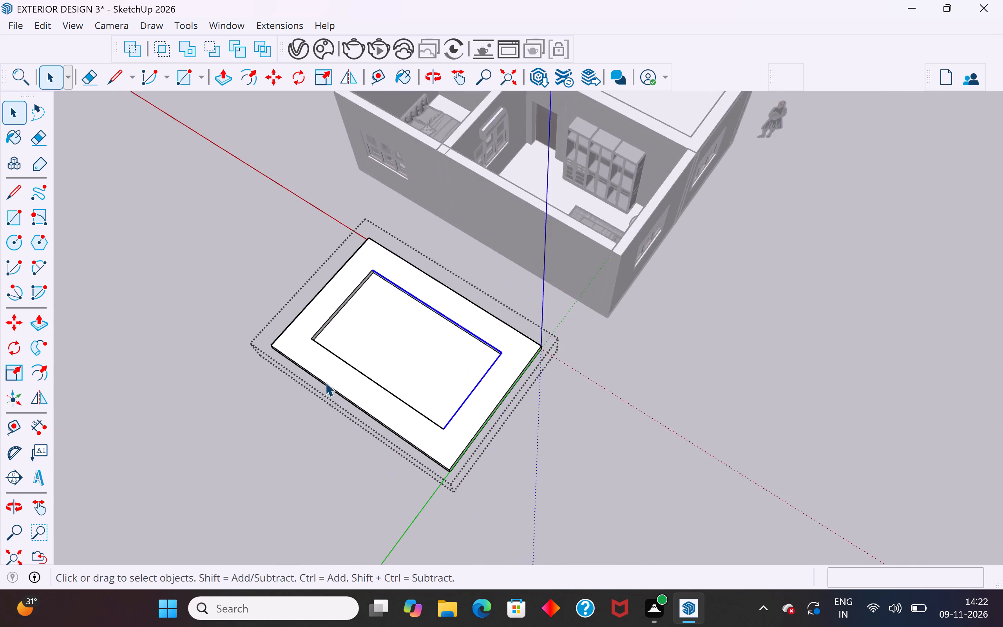
{"action": "scroll", "coordinate": [325, 382], "scroll_direction": "up", "scroll_amount": 16}
{"action": "left_click", "coordinate": [367, 257], "text": "shift"}
{"action": "middle_click_drag", "start_coordinate": [540, 359], "coordinate": [490, 371]}
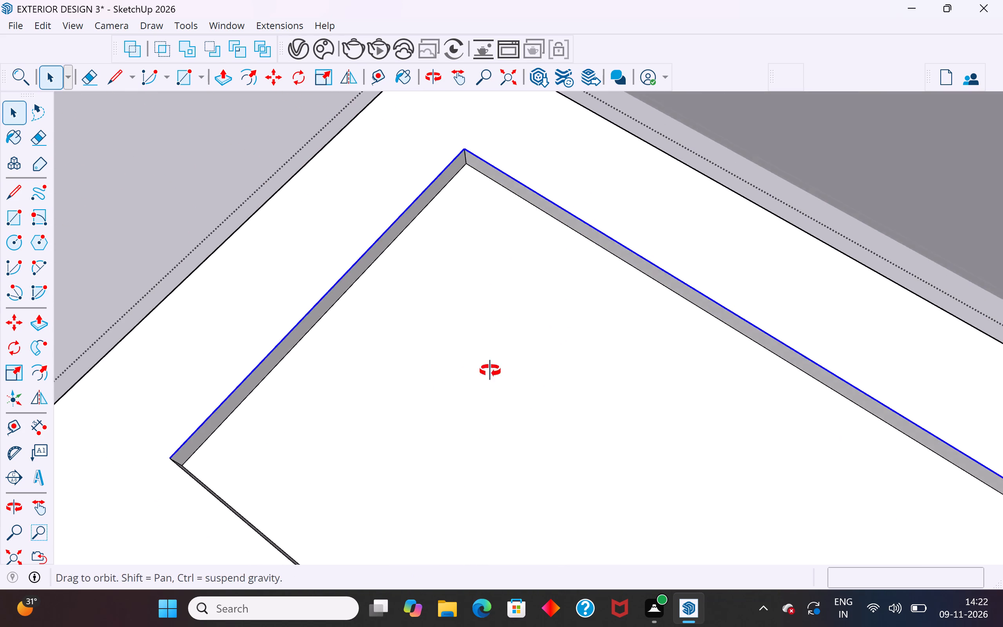
{"action": "middle_click_drag", "start_coordinate": [490, 371], "coordinate": [313, 347]}
{"action": "scroll", "coordinate": [776, 339], "scroll_direction": "down", "scroll_amount": 12}
{"action": "middle_click_drag", "start_coordinate": [761, 348], "coordinate": [477, 212]}
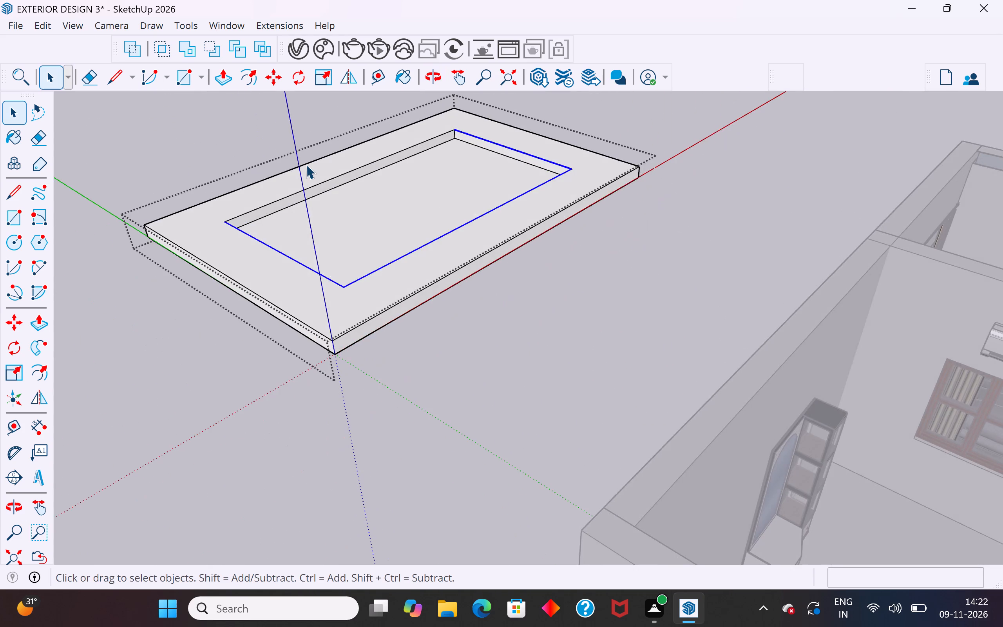
{"action": "scroll", "coordinate": [306, 165], "scroll_direction": "up", "scroll_amount": 9}
{"action": "left_click", "coordinate": [371, 179], "text": "shift"}
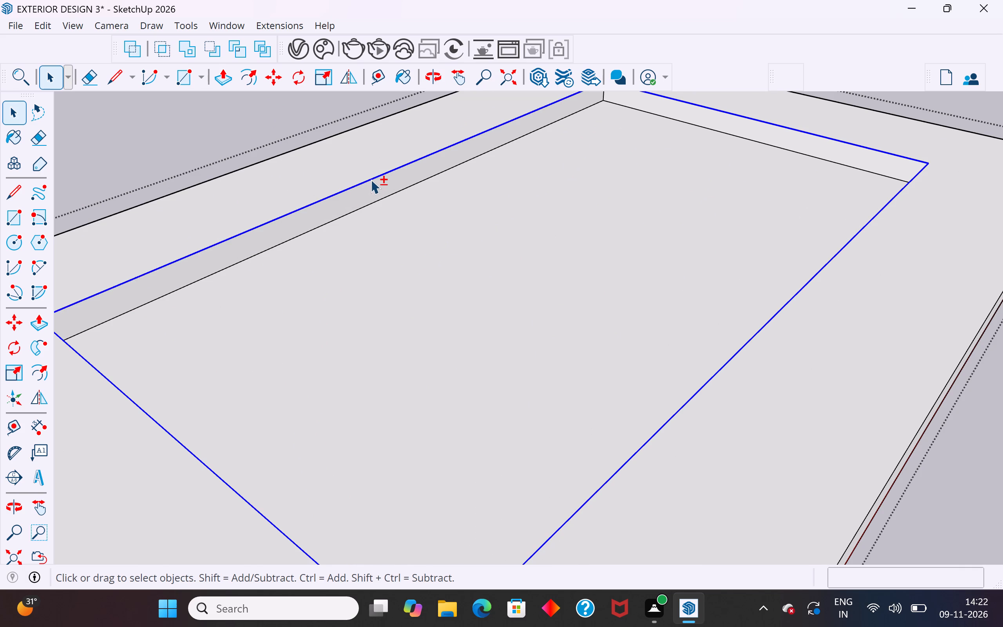
{"action": "scroll", "coordinate": [371, 179], "scroll_direction": "down", "scroll_amount": 5}
{"action": "key", "text": "m"}
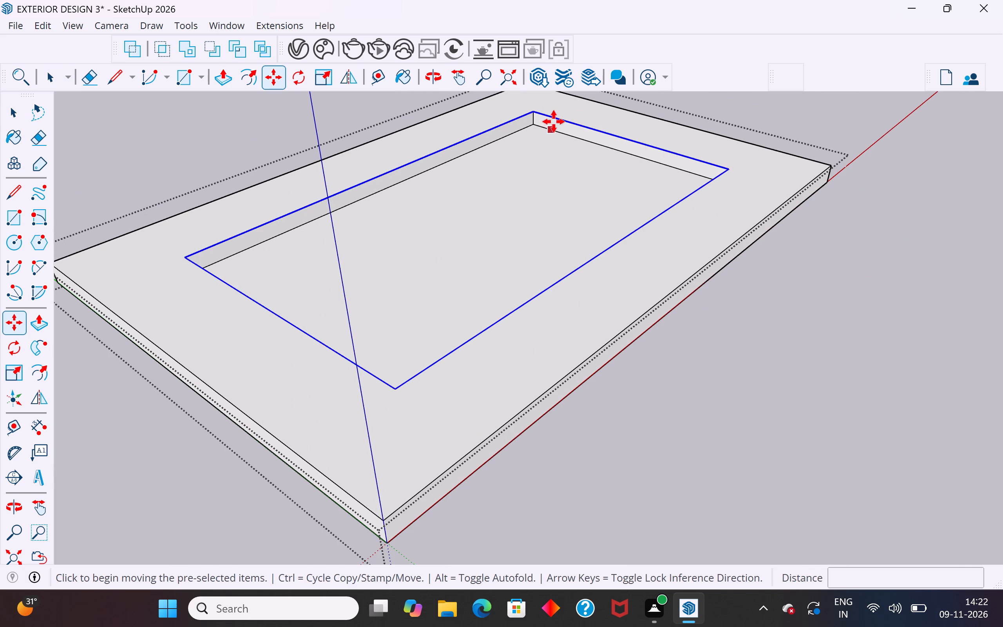
{"action": "scroll", "coordinate": [534, 100], "scroll_direction": "up", "scroll_amount": 10}
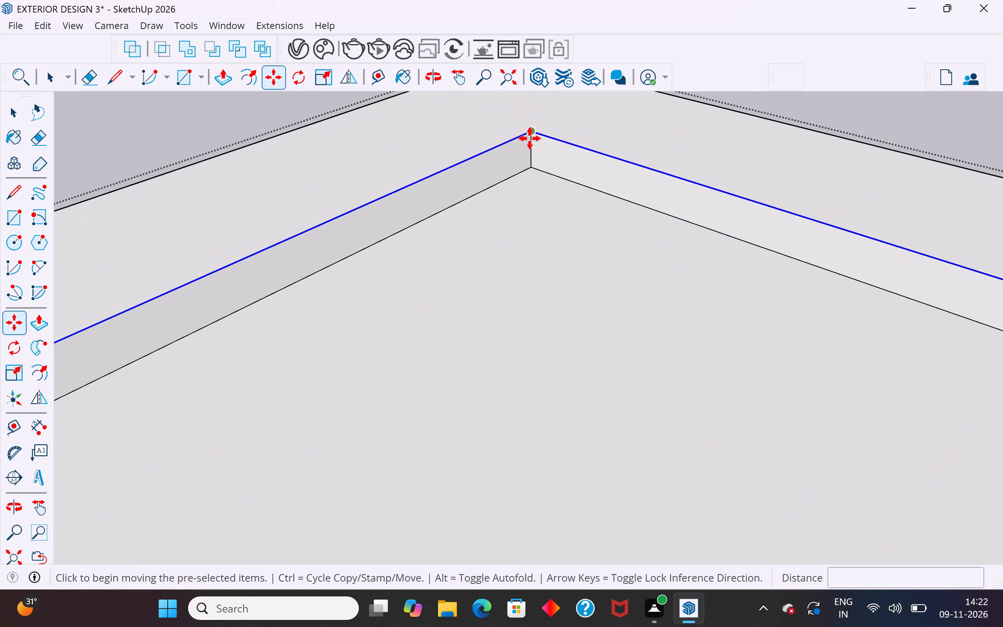
{"action": "left_click", "coordinate": [530, 138], "text": "ctrl"}
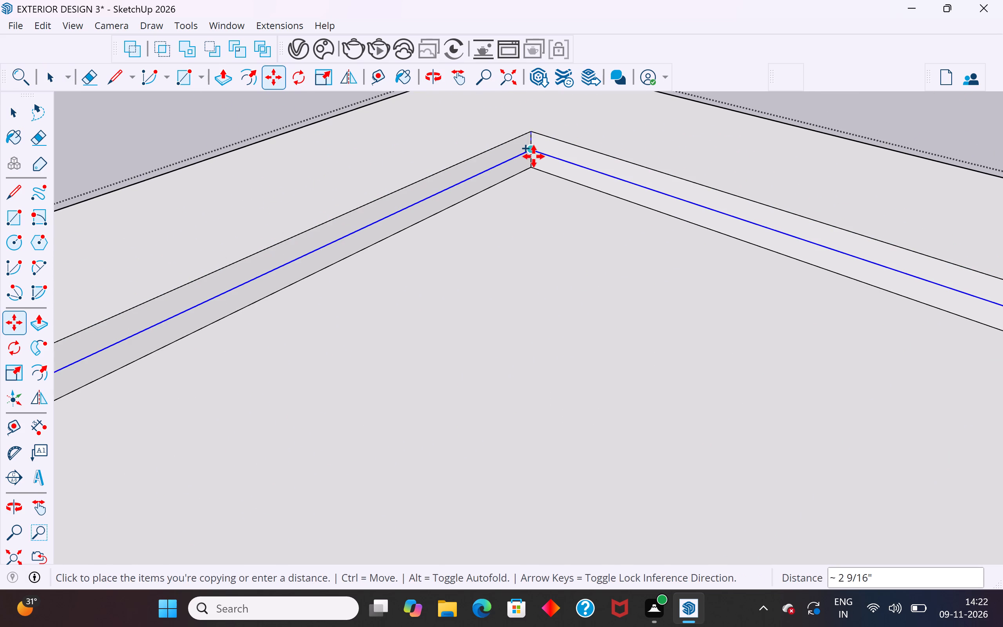
{"action": "left_click", "coordinate": [534, 156]}
{"action": "left_click", "coordinate": [12, 112]}
{"action": "left_click", "coordinate": [226, 123]}
Inside the slab group, offset the outline of the recess floor inward by about 1' 2 15/16".
{"action": "scroll", "coordinate": [467, 236], "scroll_direction": "down", "scroll_amount": 2}
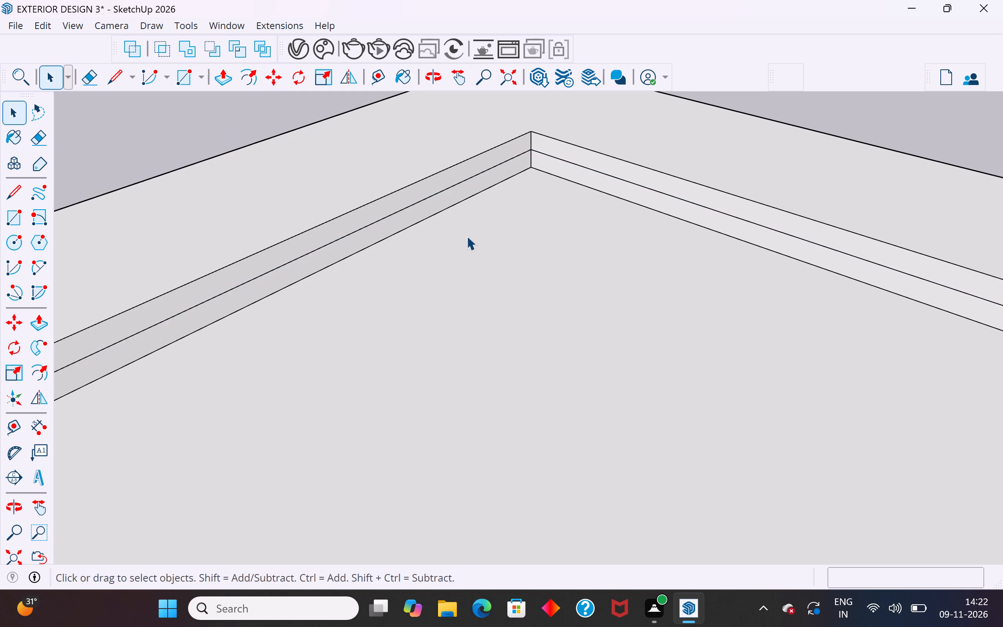
{"action": "scroll", "coordinate": [467, 236], "scroll_direction": "down", "scroll_amount": 10}
{"action": "middle_click_drag", "start_coordinate": [440, 274], "coordinate": [520, 321]}
{"action": "scroll", "coordinate": [523, 315], "scroll_direction": "down", "scroll_amount": 10}
{"action": "left_click", "coordinate": [503, 352]}
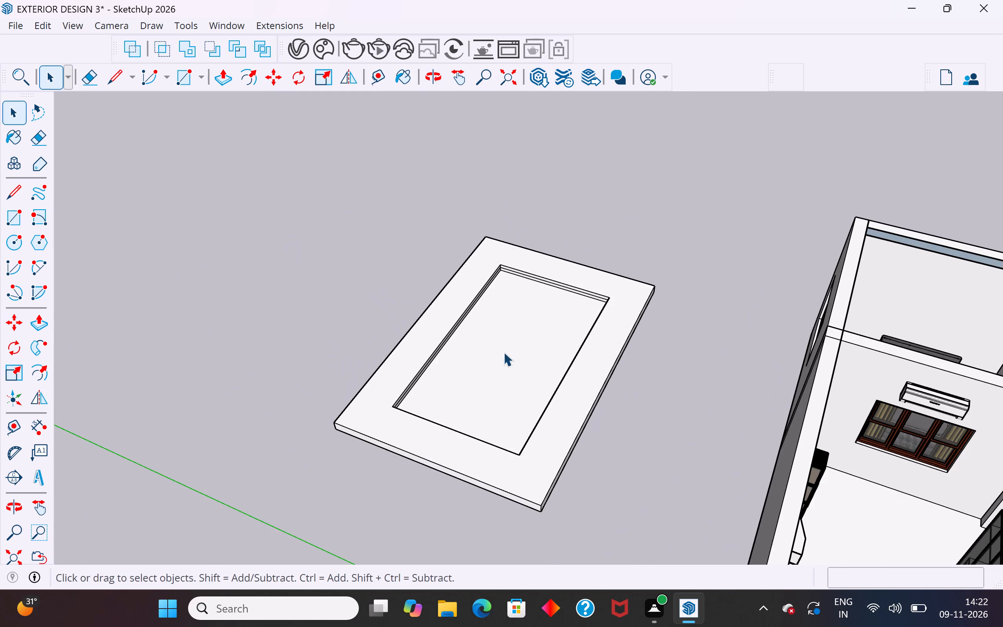
{"action": "middle_click_drag", "start_coordinate": [503, 368], "coordinate": [559, 405]}
{"action": "triple_click", "coordinate": [532, 384]}
{"action": "left_click", "coordinate": [533, 369]}
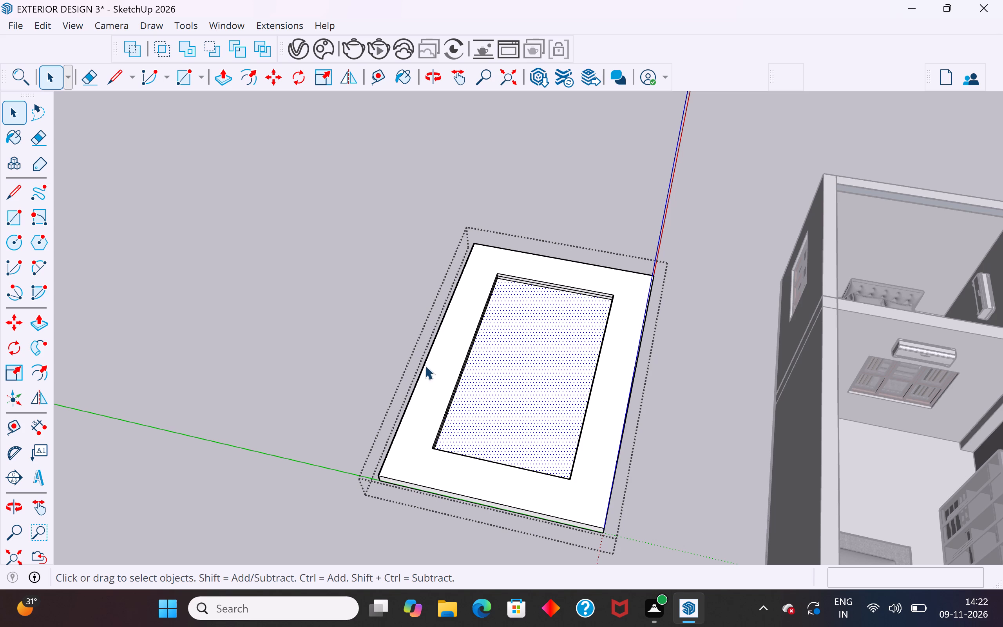
{"action": "left_click", "coordinate": [38, 376]}
{"action": "scroll", "coordinate": [478, 337], "scroll_direction": "up", "scroll_amount": 6}
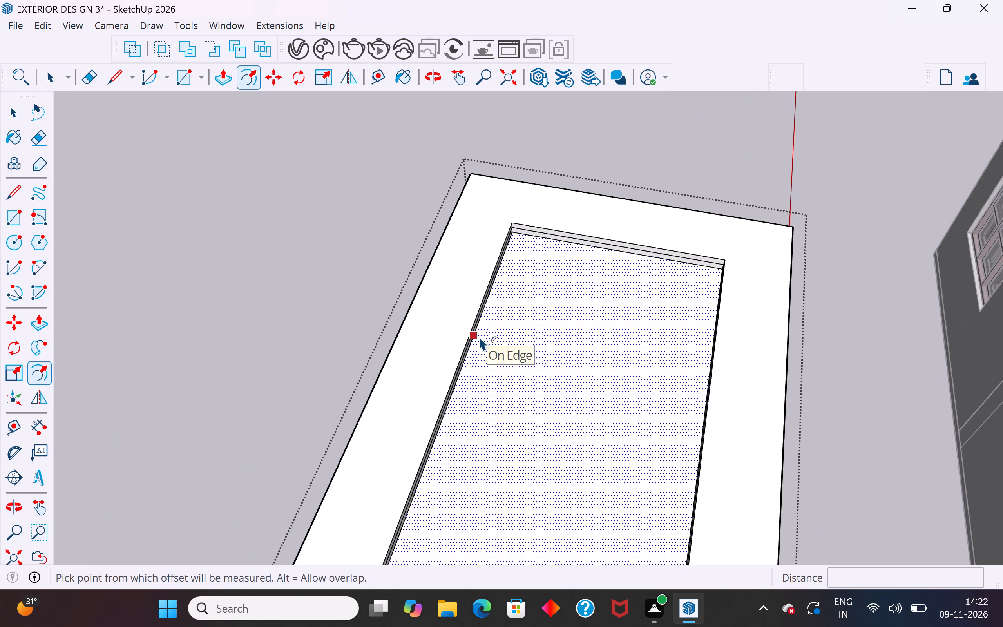
{"action": "left_click", "coordinate": [479, 337]}
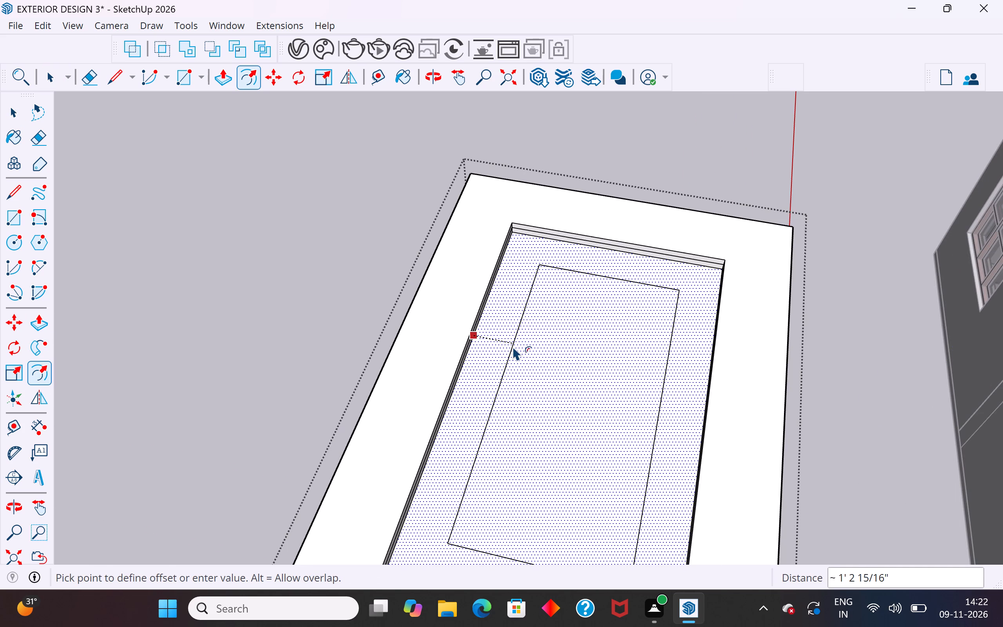
{"action": "left_click", "coordinate": [512, 346]}
{"action": "left_click", "coordinate": [16, 116]}
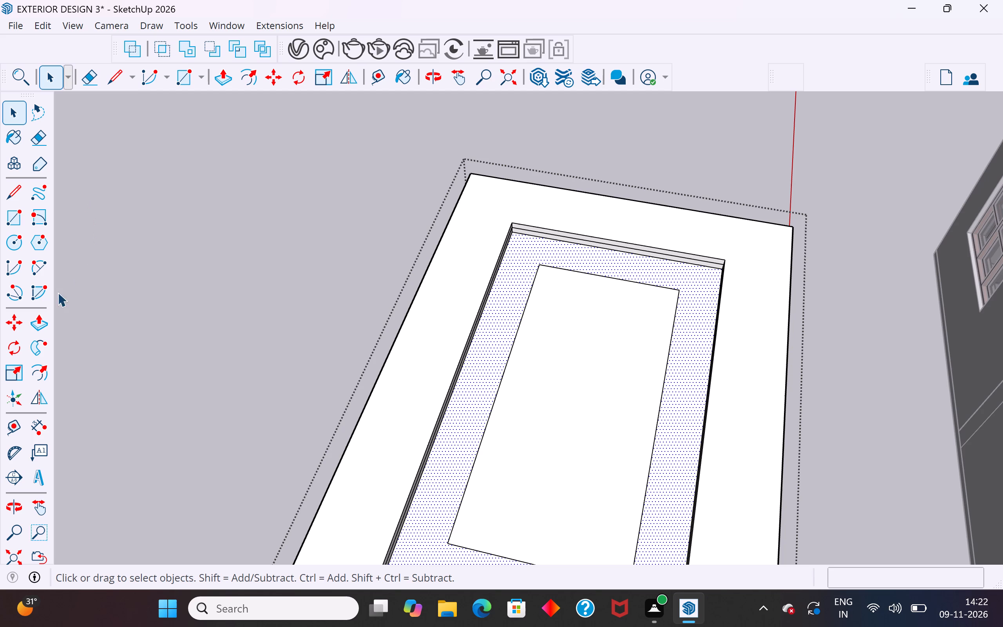
{"action": "left_click", "coordinate": [601, 435]}
{"action": "left_click", "coordinate": [197, 377]}
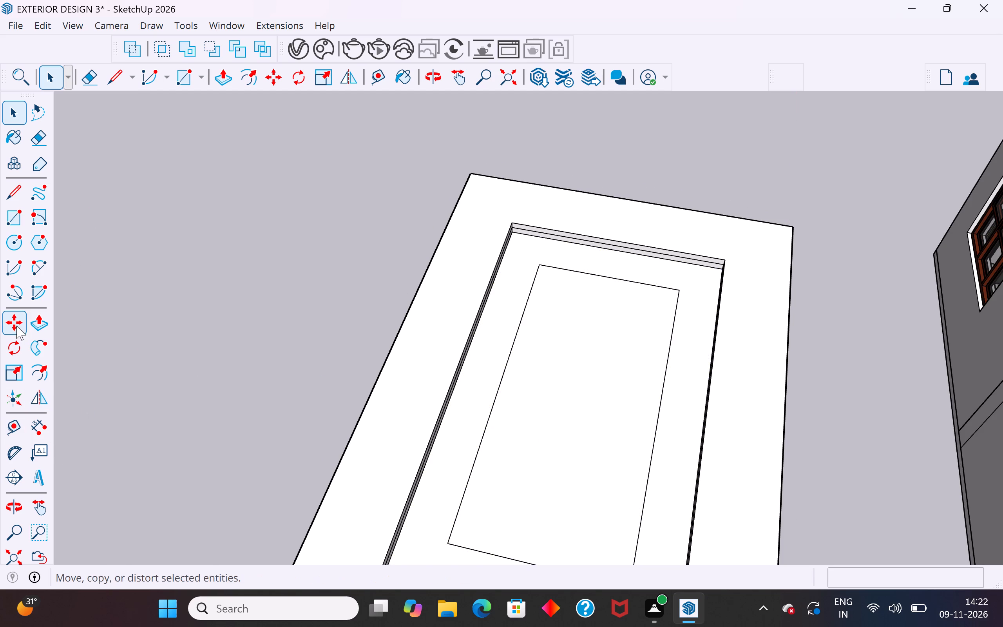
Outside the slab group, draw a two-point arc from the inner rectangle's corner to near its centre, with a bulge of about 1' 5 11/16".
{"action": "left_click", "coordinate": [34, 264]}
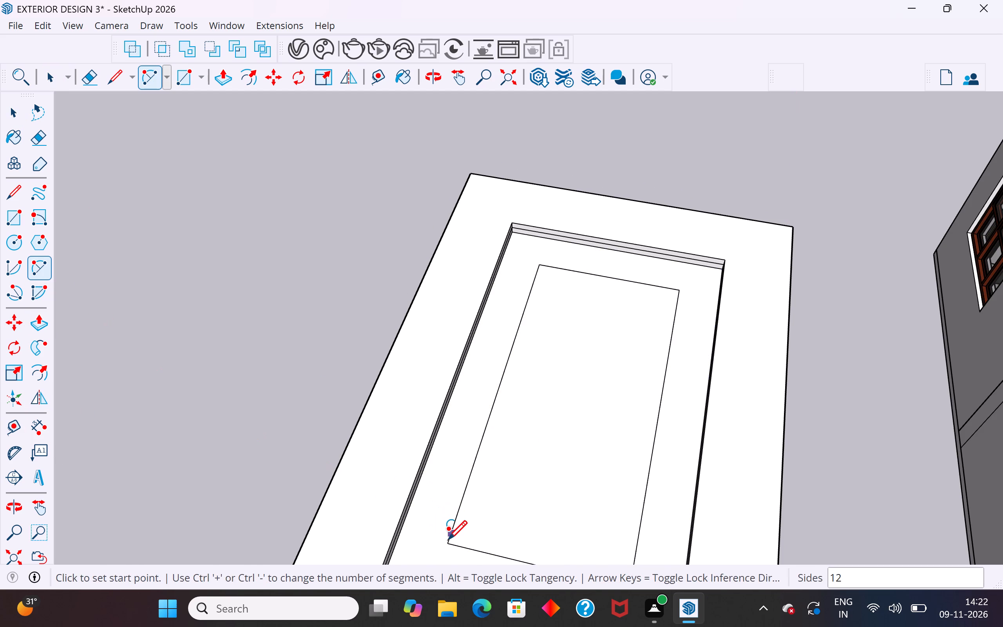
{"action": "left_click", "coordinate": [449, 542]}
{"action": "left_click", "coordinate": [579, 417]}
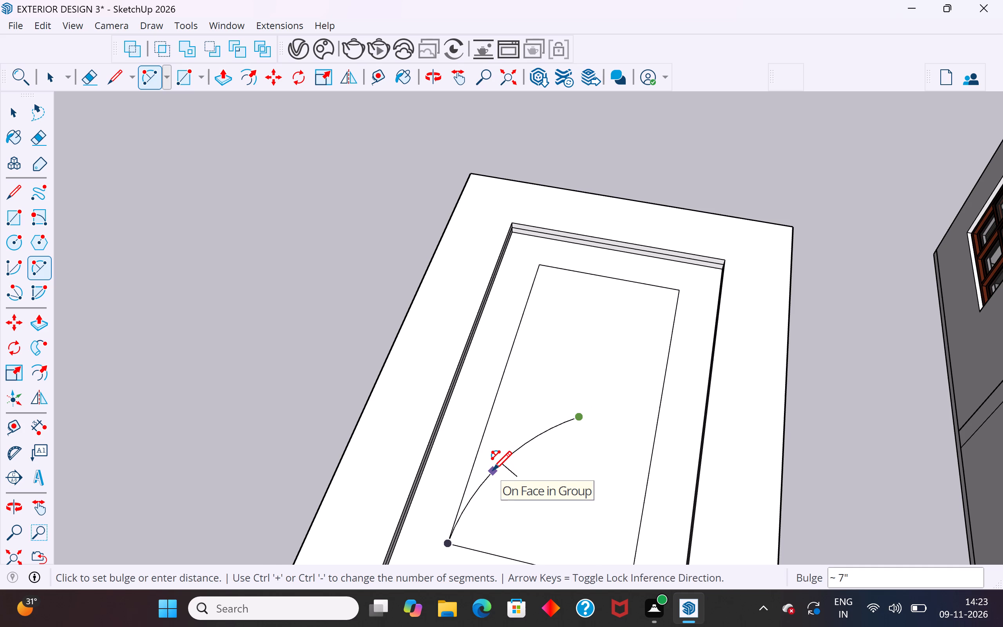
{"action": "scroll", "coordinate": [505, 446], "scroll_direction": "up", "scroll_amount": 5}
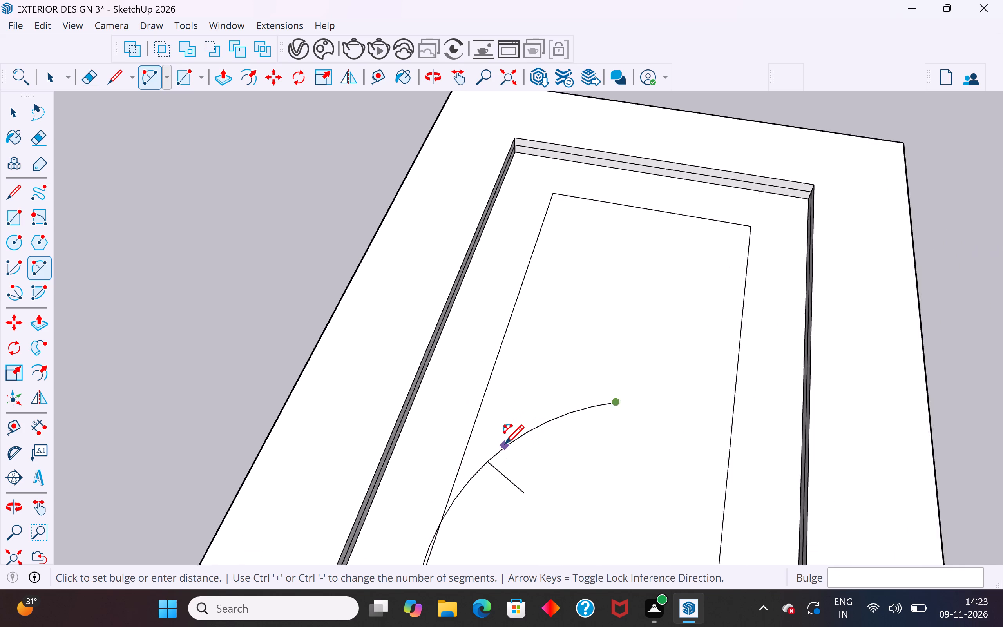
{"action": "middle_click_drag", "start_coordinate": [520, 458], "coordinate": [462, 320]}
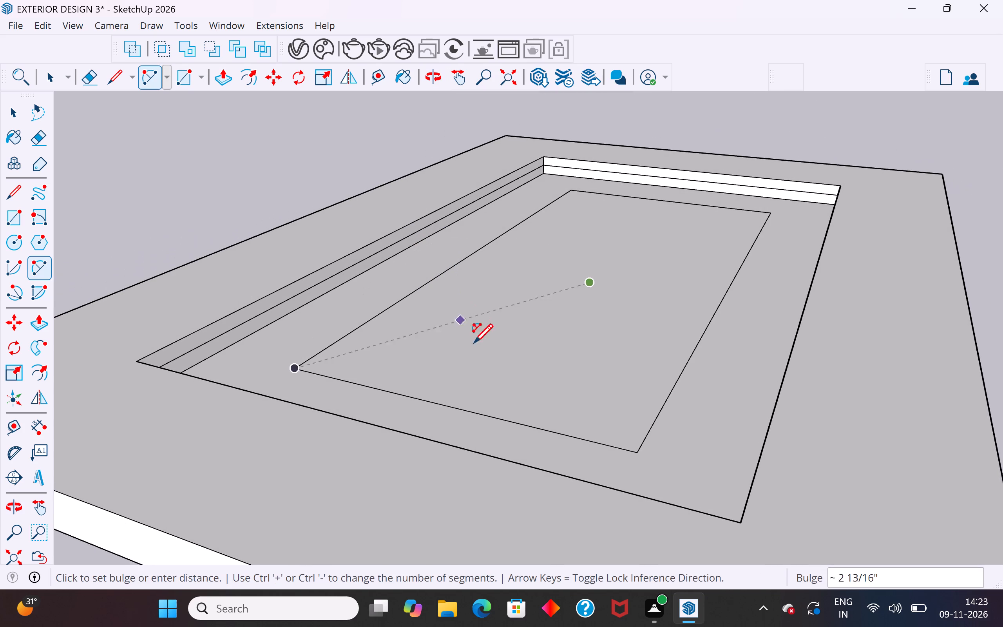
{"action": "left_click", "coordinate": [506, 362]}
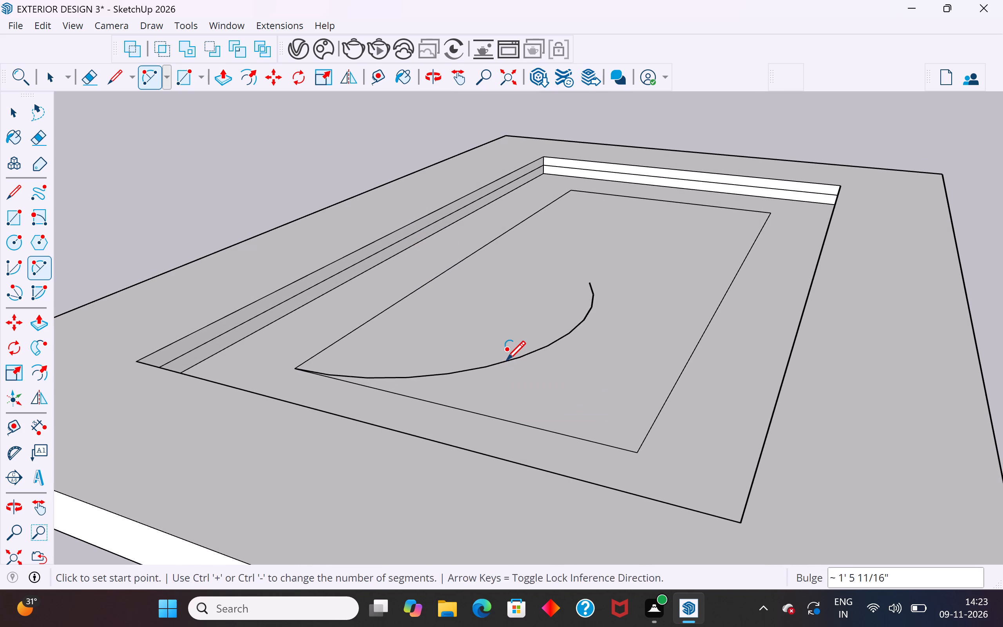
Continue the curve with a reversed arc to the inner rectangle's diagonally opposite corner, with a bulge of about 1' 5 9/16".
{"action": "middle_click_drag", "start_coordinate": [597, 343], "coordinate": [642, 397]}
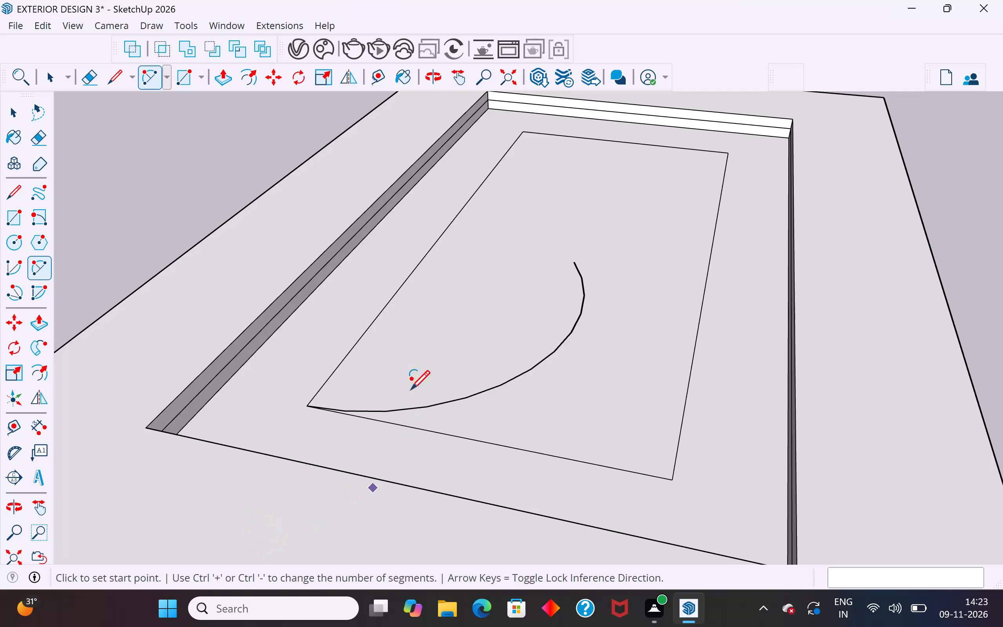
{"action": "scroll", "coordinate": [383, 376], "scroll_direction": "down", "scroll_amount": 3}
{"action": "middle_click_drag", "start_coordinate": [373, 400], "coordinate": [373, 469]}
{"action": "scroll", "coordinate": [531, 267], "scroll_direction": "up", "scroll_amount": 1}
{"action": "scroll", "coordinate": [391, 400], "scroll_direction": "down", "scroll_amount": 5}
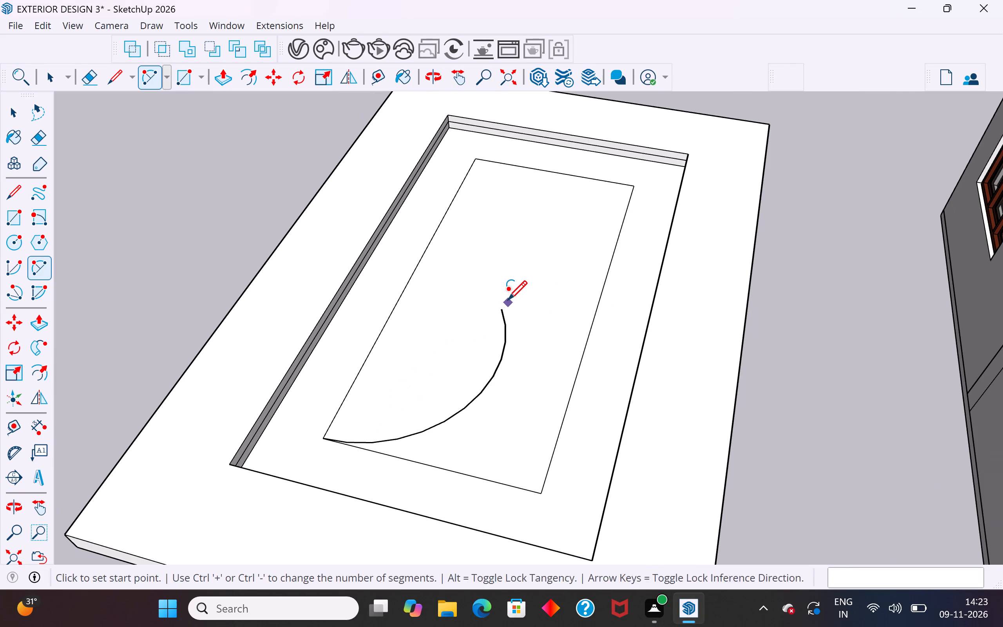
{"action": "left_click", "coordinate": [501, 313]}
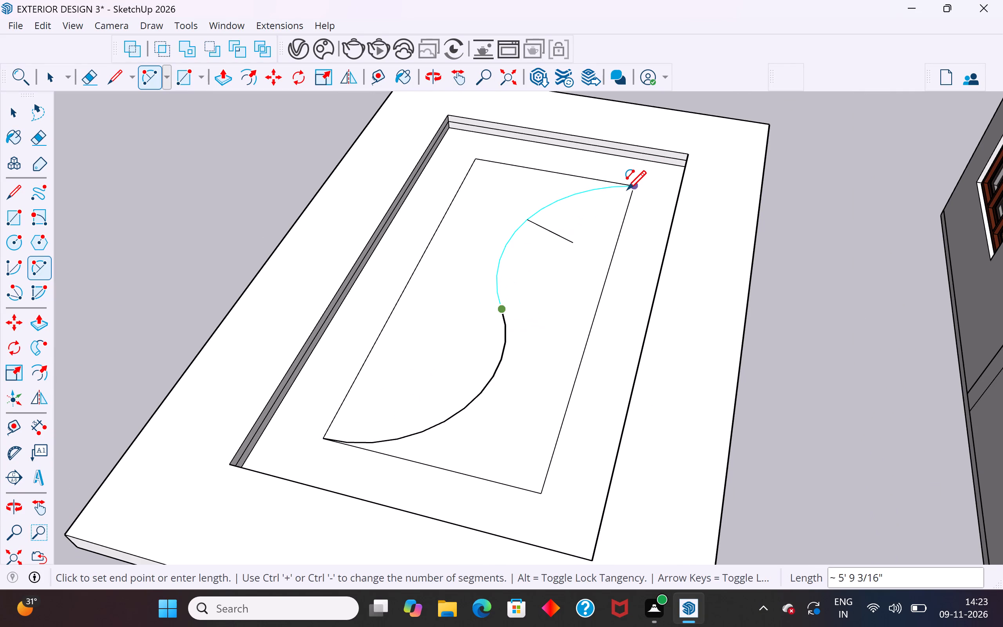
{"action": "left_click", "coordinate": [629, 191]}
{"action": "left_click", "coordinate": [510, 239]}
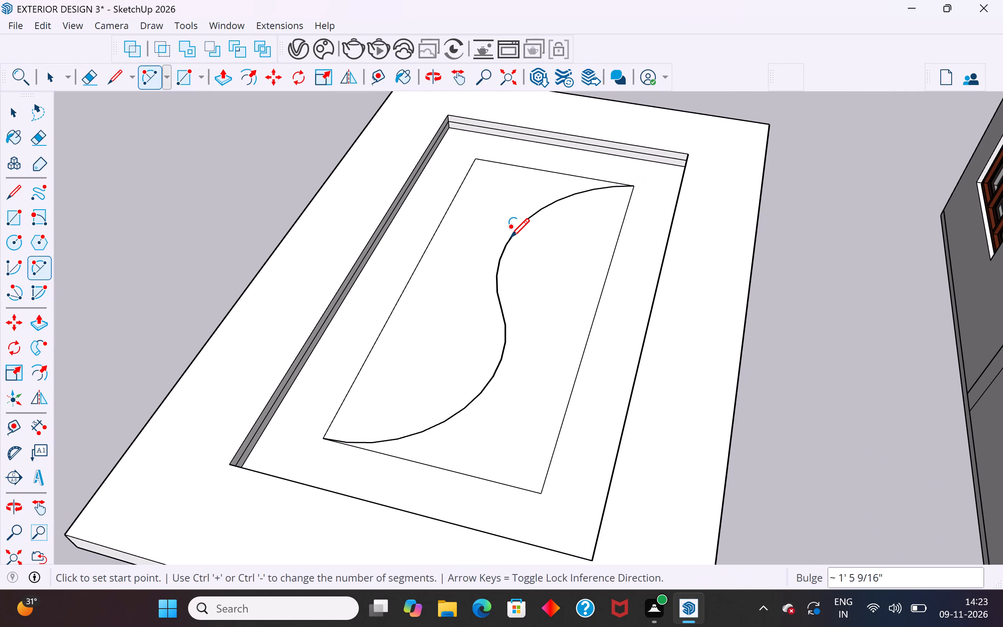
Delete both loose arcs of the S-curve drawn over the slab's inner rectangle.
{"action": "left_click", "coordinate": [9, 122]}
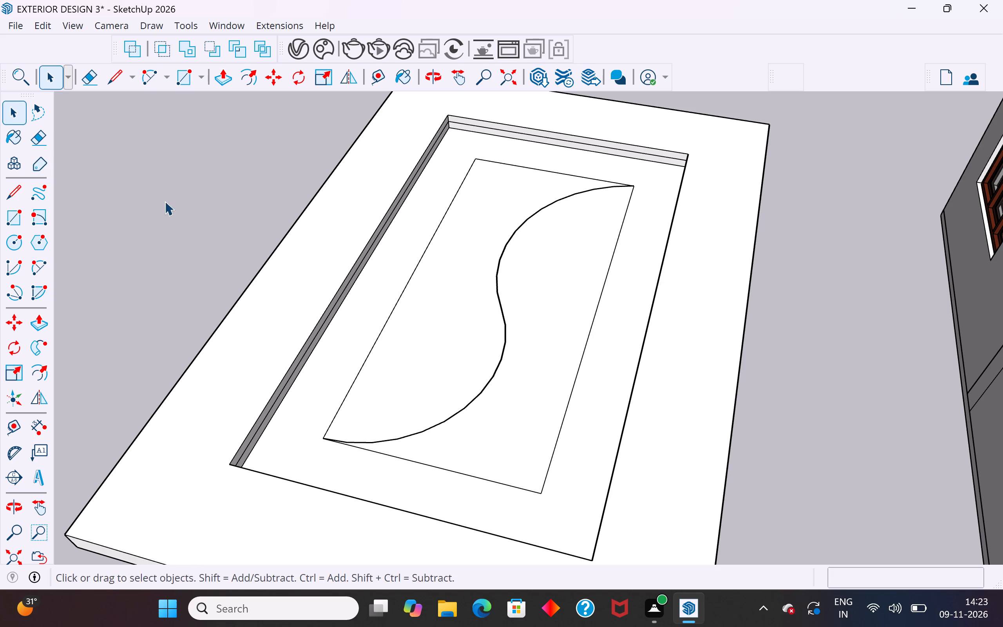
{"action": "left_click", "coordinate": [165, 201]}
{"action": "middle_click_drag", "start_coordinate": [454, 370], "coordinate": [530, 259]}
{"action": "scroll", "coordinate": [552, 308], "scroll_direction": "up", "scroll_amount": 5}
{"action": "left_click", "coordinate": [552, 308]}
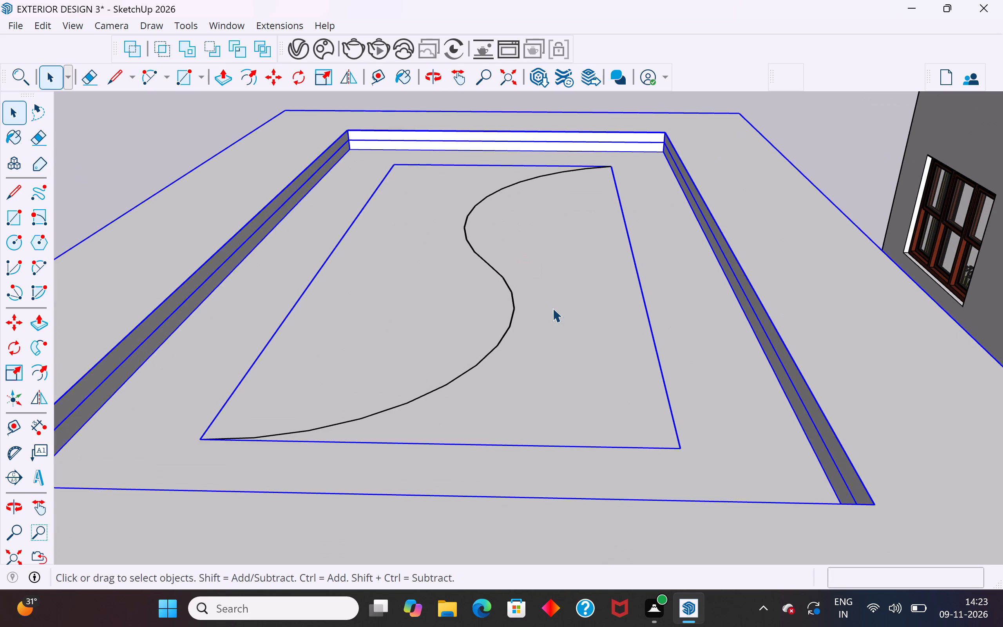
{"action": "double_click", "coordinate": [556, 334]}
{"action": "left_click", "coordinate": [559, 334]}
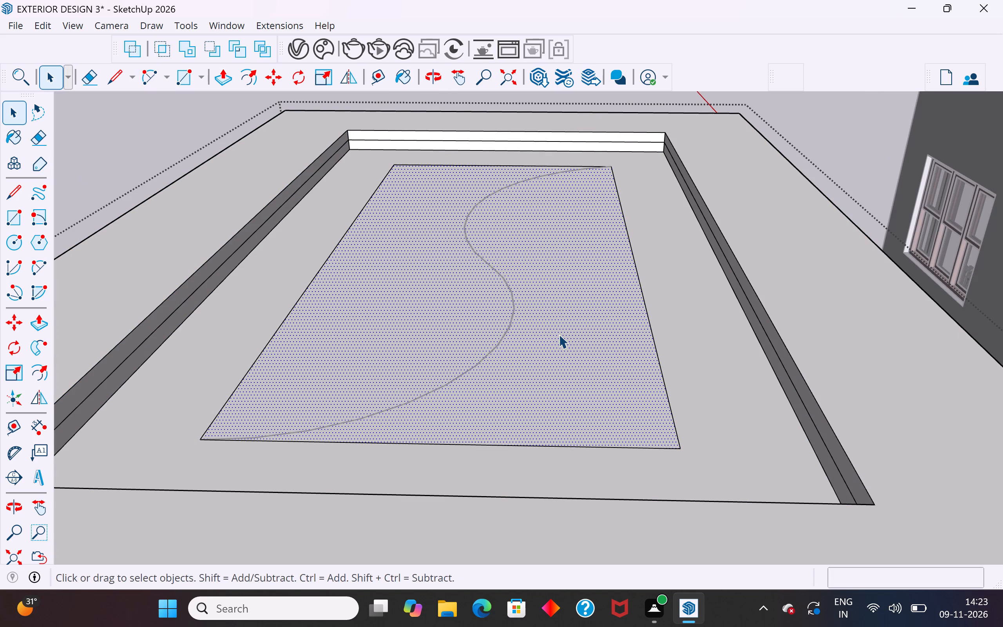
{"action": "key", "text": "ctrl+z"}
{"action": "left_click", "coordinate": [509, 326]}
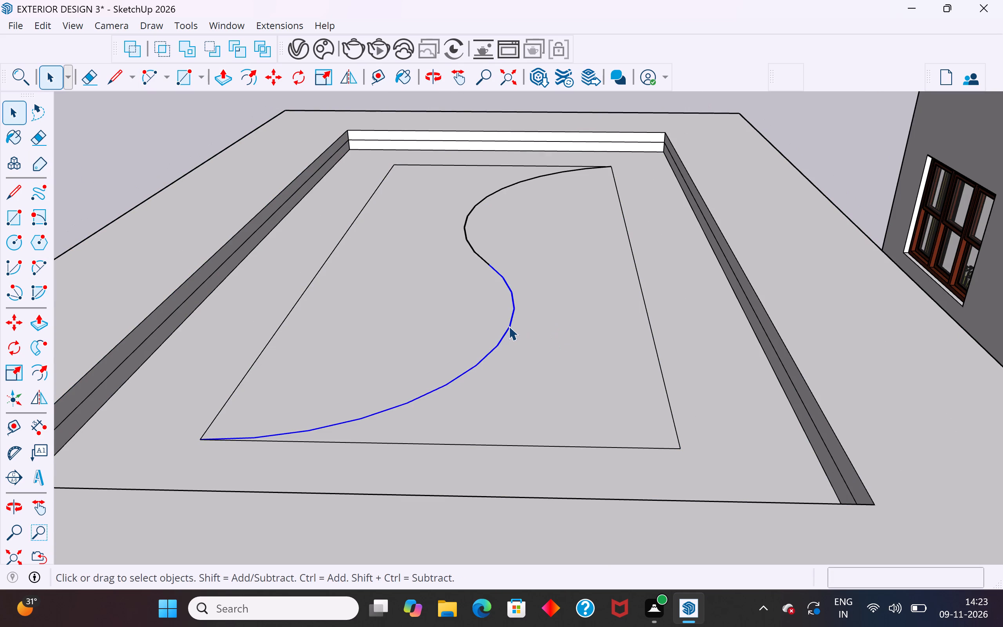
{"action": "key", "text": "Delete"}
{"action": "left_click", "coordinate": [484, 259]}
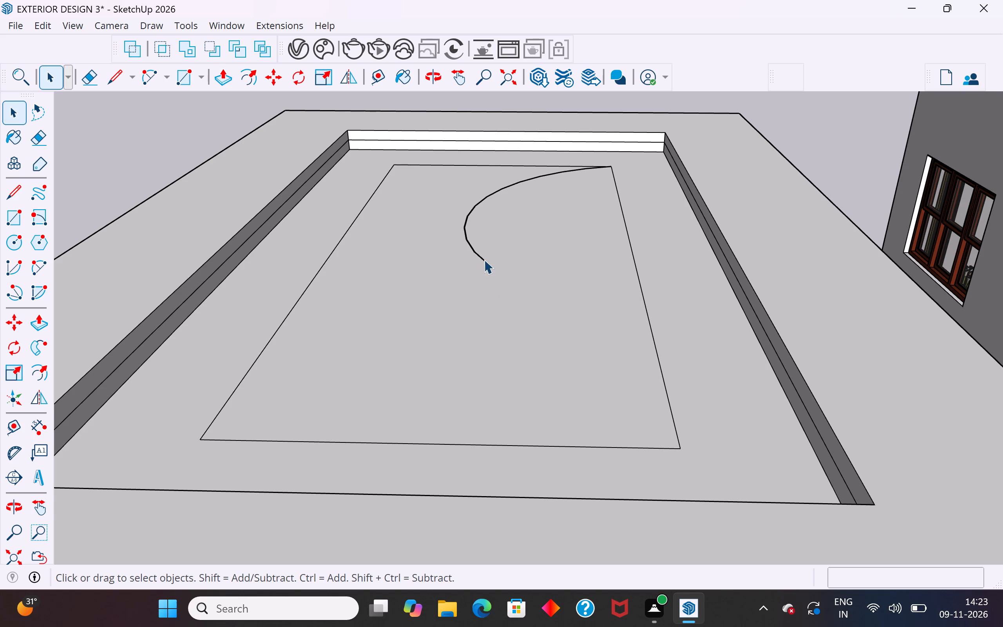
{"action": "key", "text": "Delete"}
Inside the slab group, raise the inner rectangle of the recess floor about 2 9/16" to the mid-height line, and close the group.
{"action": "triple_click", "coordinate": [532, 341]}
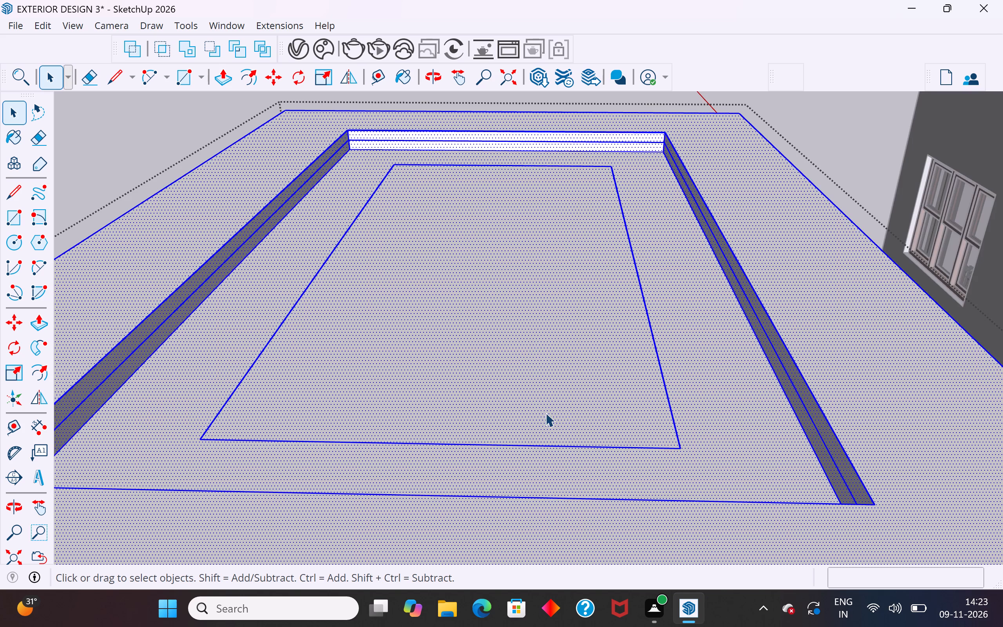
{"action": "middle_click_drag", "start_coordinate": [551, 414], "coordinate": [565, 424]}
{"action": "left_click", "coordinate": [845, 157]}
{"action": "left_click", "coordinate": [559, 359]}
{"action": "double_click", "coordinate": [559, 359]}
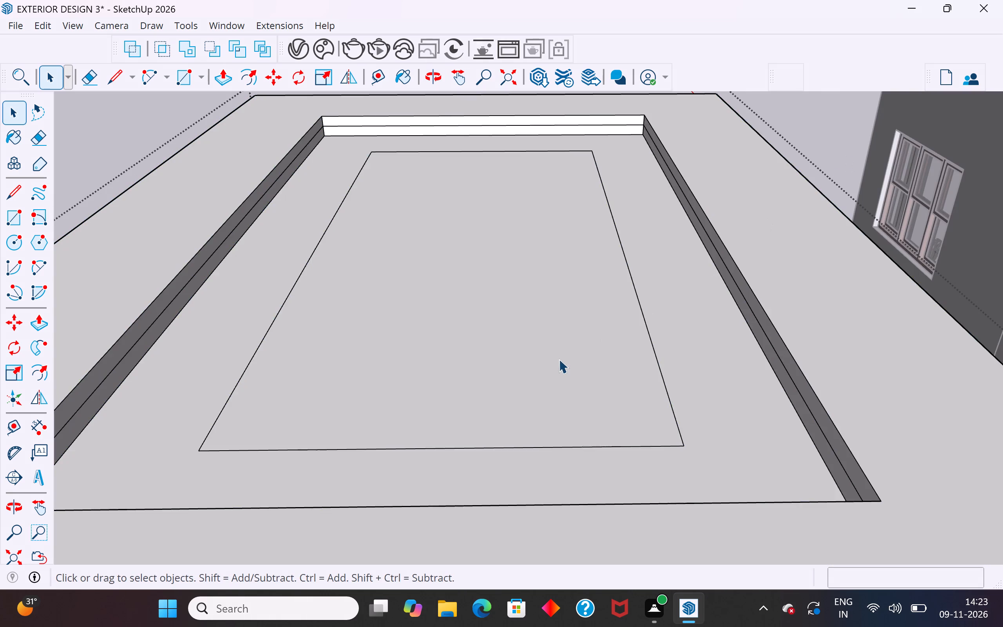
{"action": "left_click", "coordinate": [467, 340]}
{"action": "left_click", "coordinate": [42, 325]}
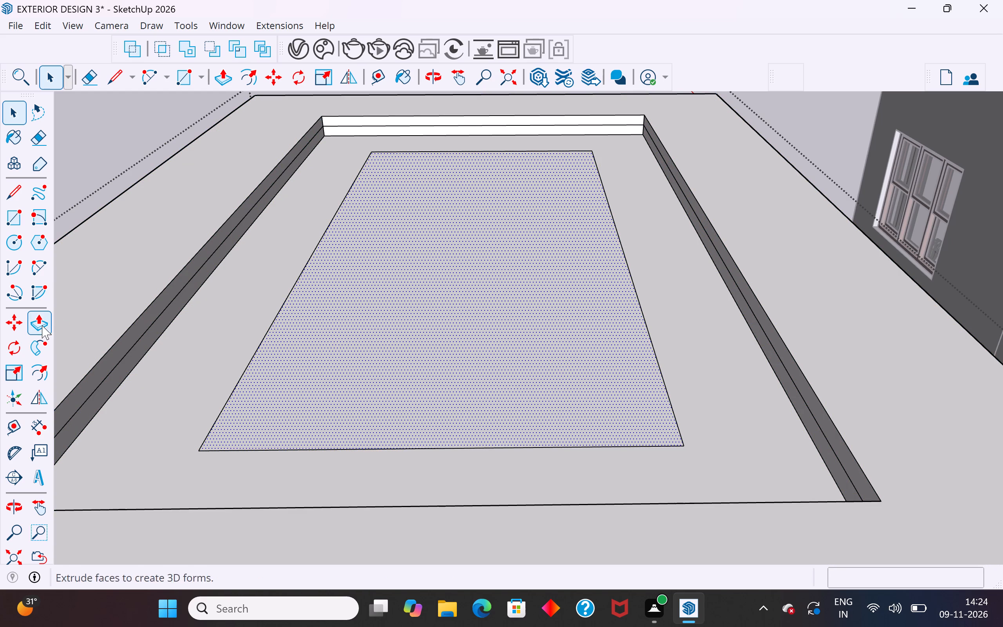
{"action": "left_click", "coordinate": [318, 391]}
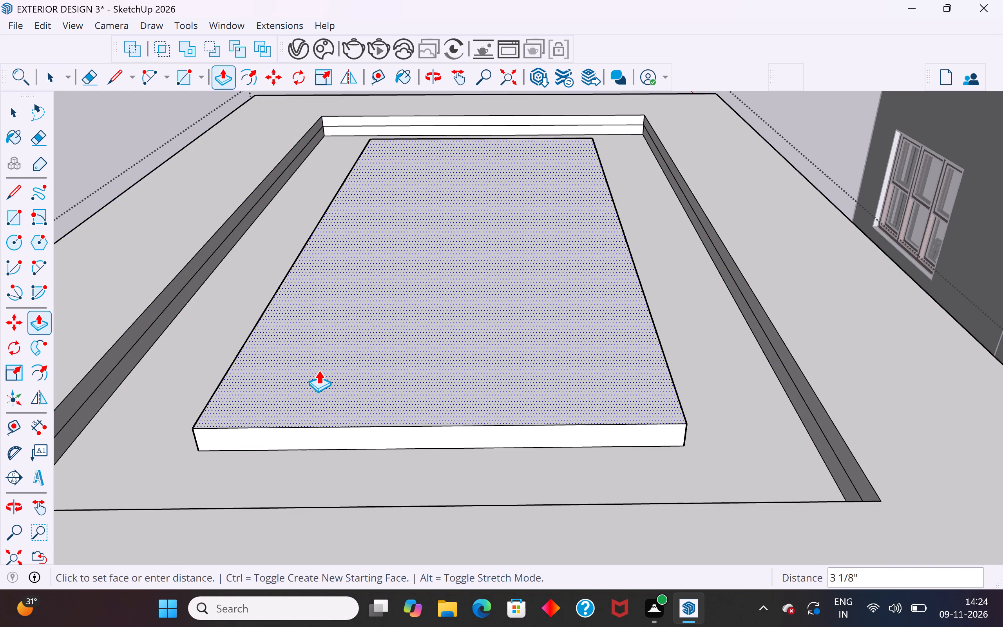
{"action": "left_click", "coordinate": [118, 366]}
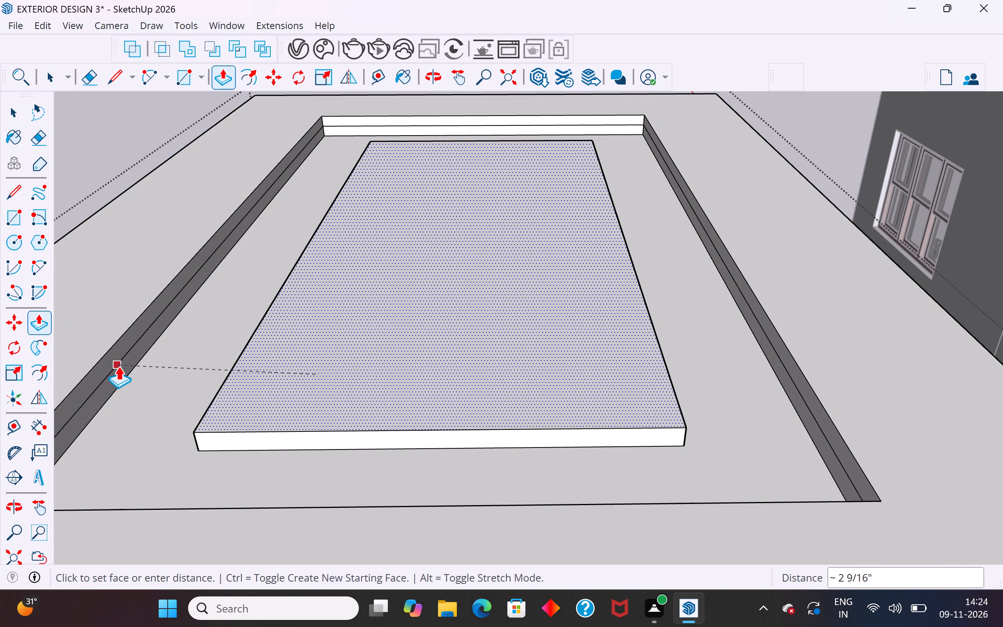
{"action": "left_click", "coordinate": [13, 114]}
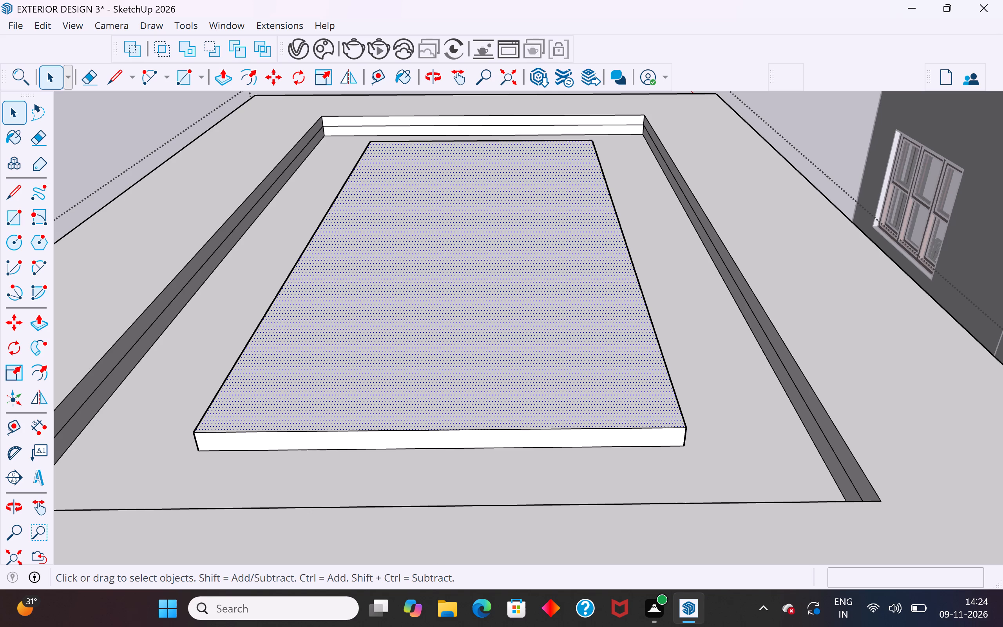
{"action": "middle_click_drag", "start_coordinate": [344, 352], "coordinate": [263, 507]}
{"action": "scroll", "coordinate": [376, 355], "scroll_direction": "down", "scroll_amount": 4}
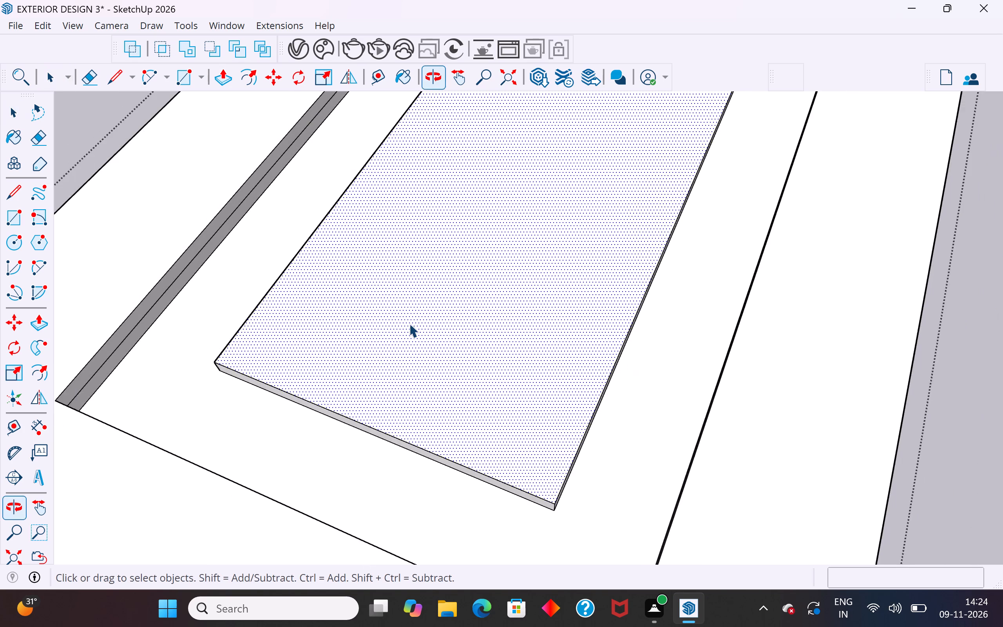
{"action": "scroll", "coordinate": [414, 319], "scroll_direction": "down", "scroll_amount": 3}
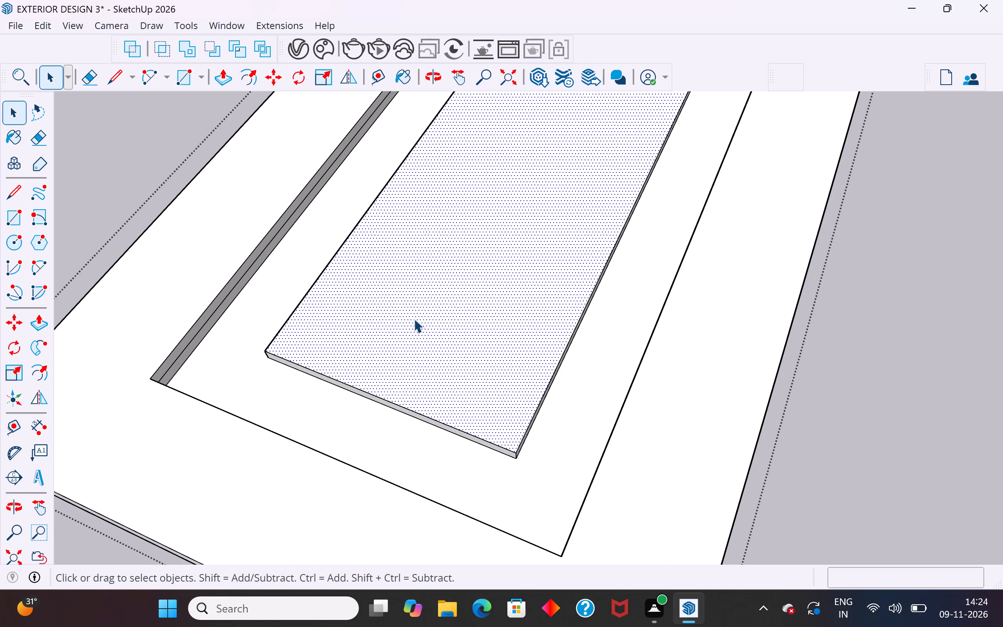
{"action": "middle_click_drag", "start_coordinate": [576, 270], "coordinate": [540, 382]}
{"action": "scroll", "coordinate": [540, 382], "scroll_direction": "down", "scroll_amount": 5}
{"action": "middle_click_drag", "start_coordinate": [551, 415], "coordinate": [686, 383]}
{"action": "left_click", "coordinate": [841, 274]}
Inside the slab group, draw an arc on the raised panel from its corner to near its centre, with a bulge of about 1' 5 11/16".
{"action": "scroll", "coordinate": [534, 408], "scroll_direction": "down", "scroll_amount": 5}
{"action": "middle_click_drag", "start_coordinate": [601, 382], "coordinate": [629, 360]}
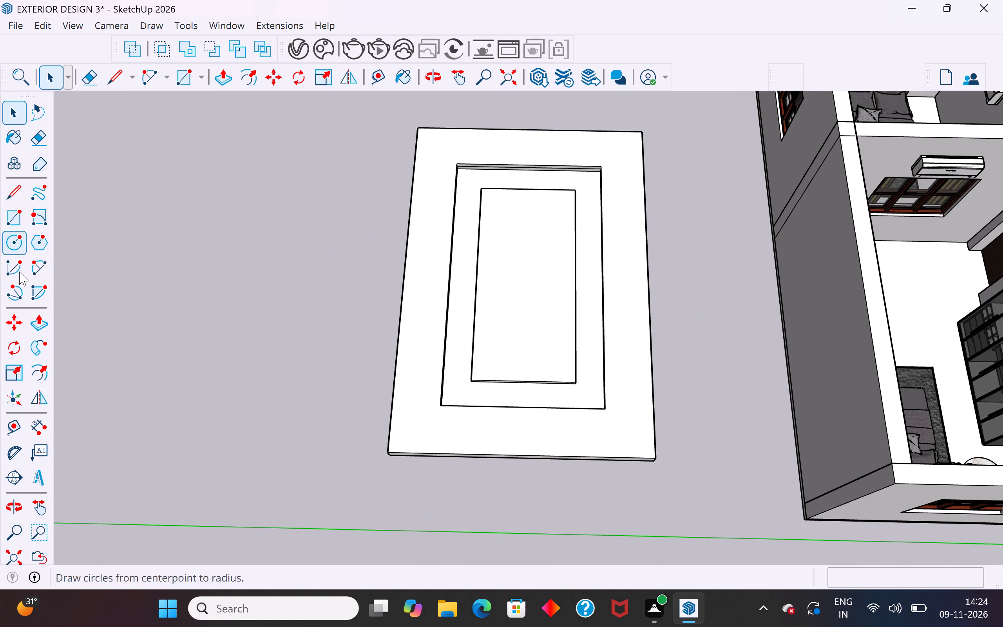
{"action": "left_click", "coordinate": [36, 265]}
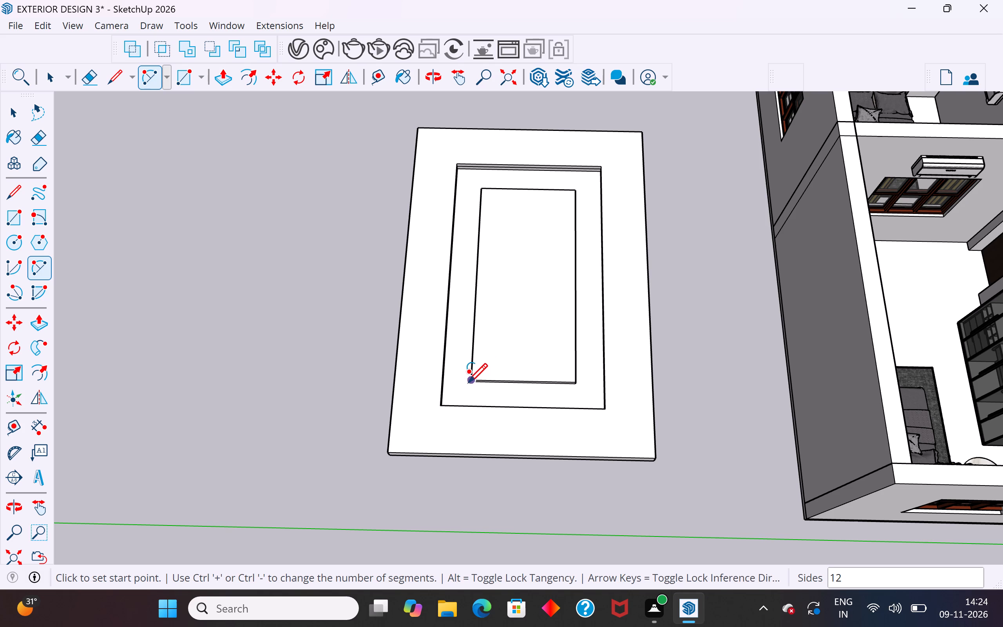
{"action": "left_click", "coordinate": [19, 117]}
{"action": "double_click", "coordinate": [543, 294]}
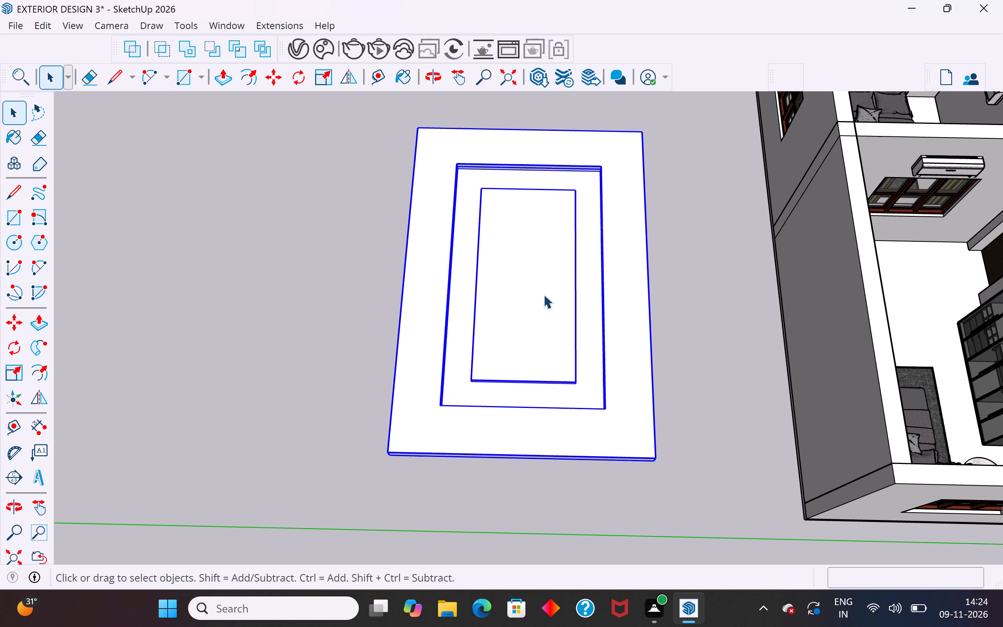
{"action": "left_click", "coordinate": [526, 293]}
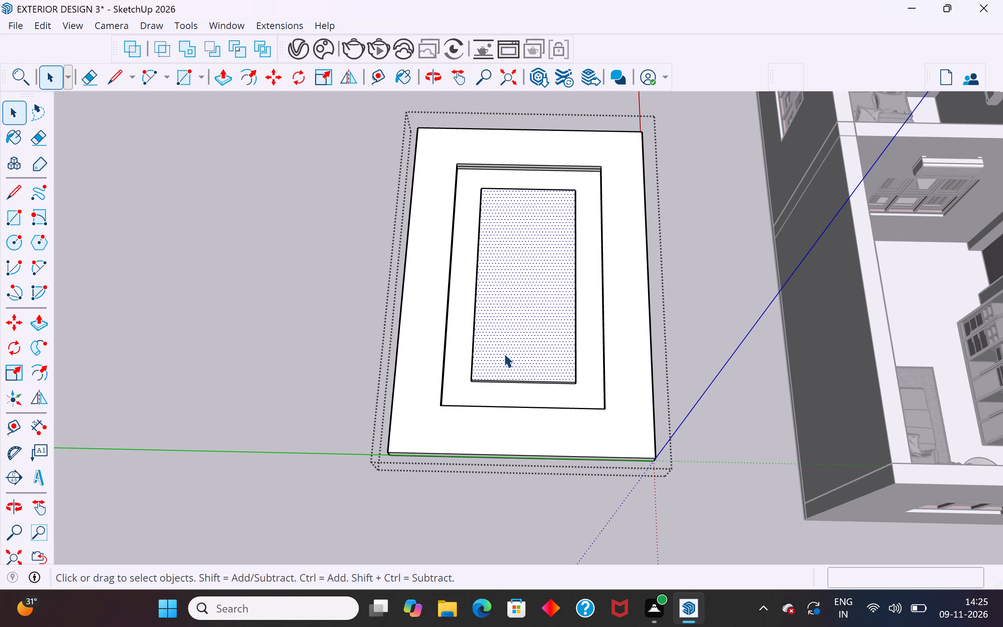
{"action": "left_click", "coordinate": [42, 298]}
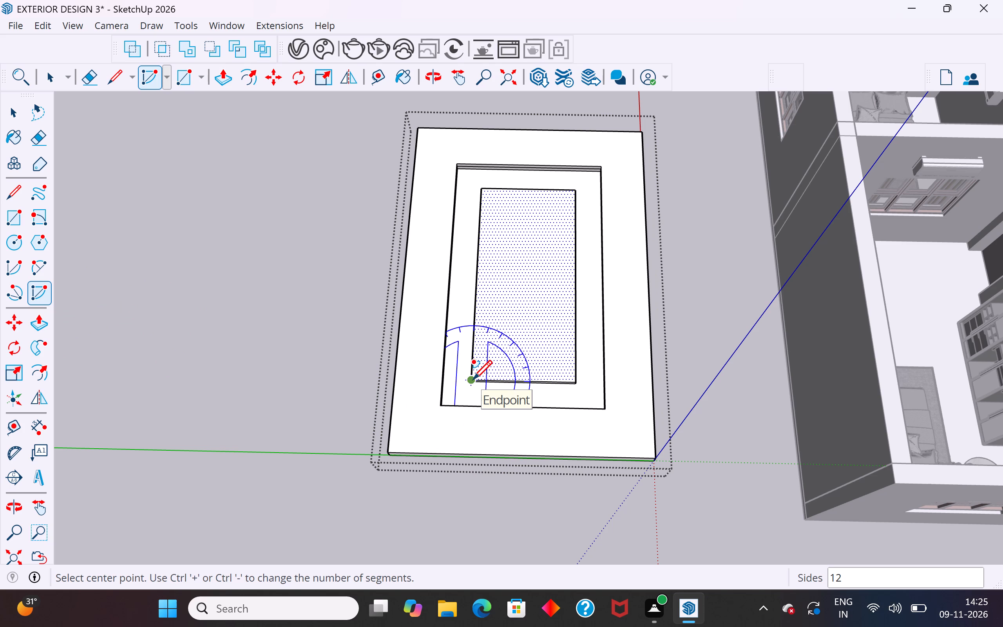
{"action": "left_click", "coordinate": [41, 270]}
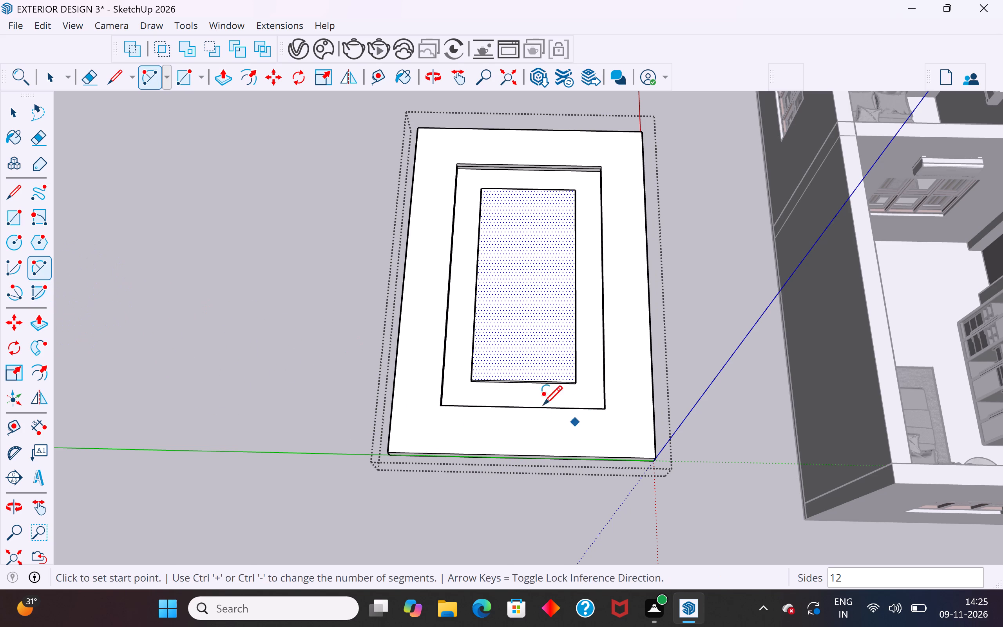
{"action": "left_click", "coordinate": [471, 379]}
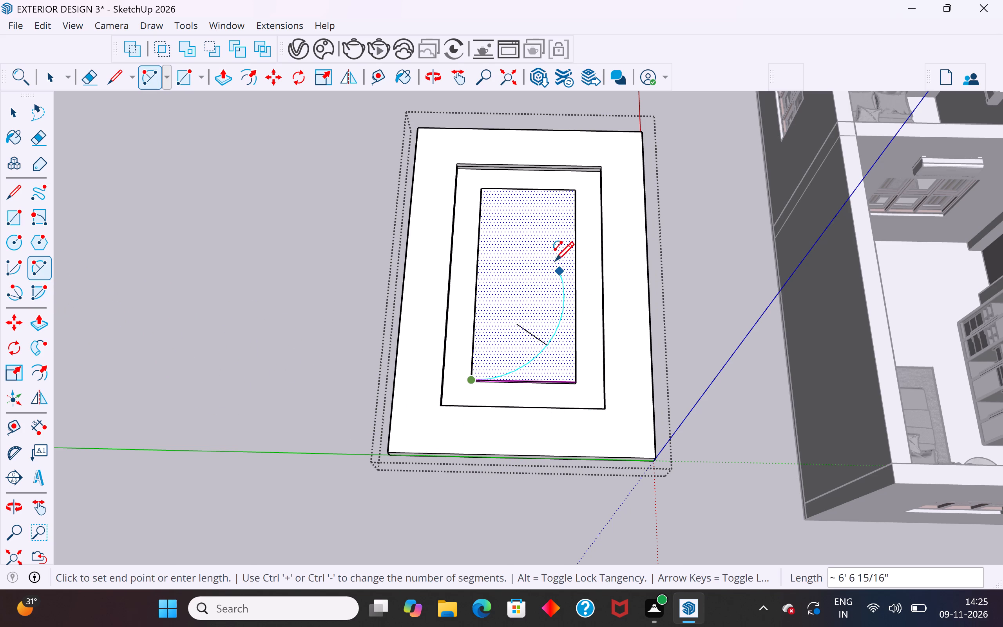
{"action": "scroll", "coordinate": [530, 308], "scroll_direction": "up", "scroll_amount": 3}
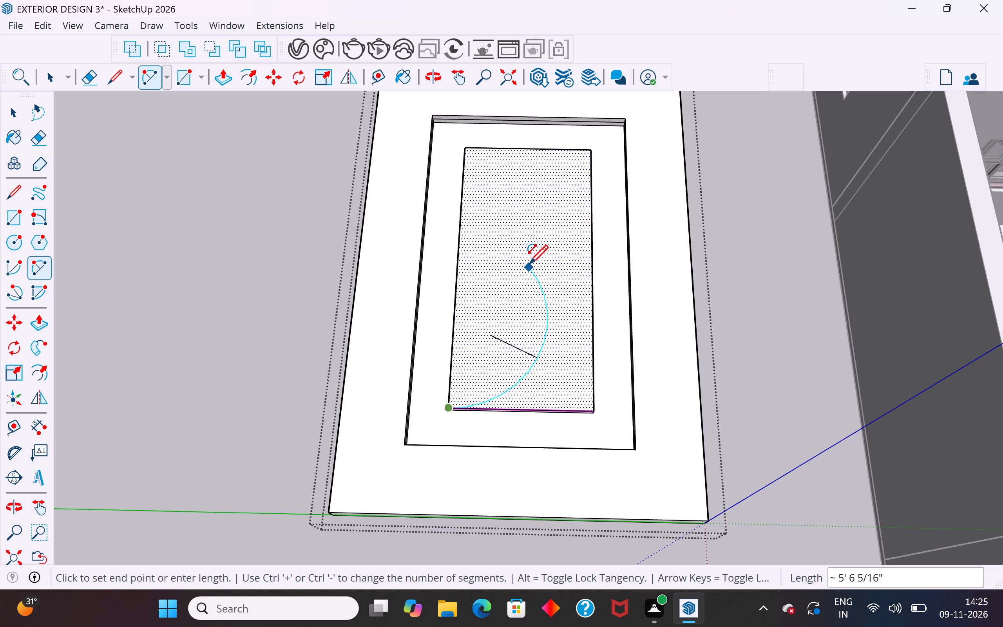
{"action": "left_click", "coordinate": [519, 260]}
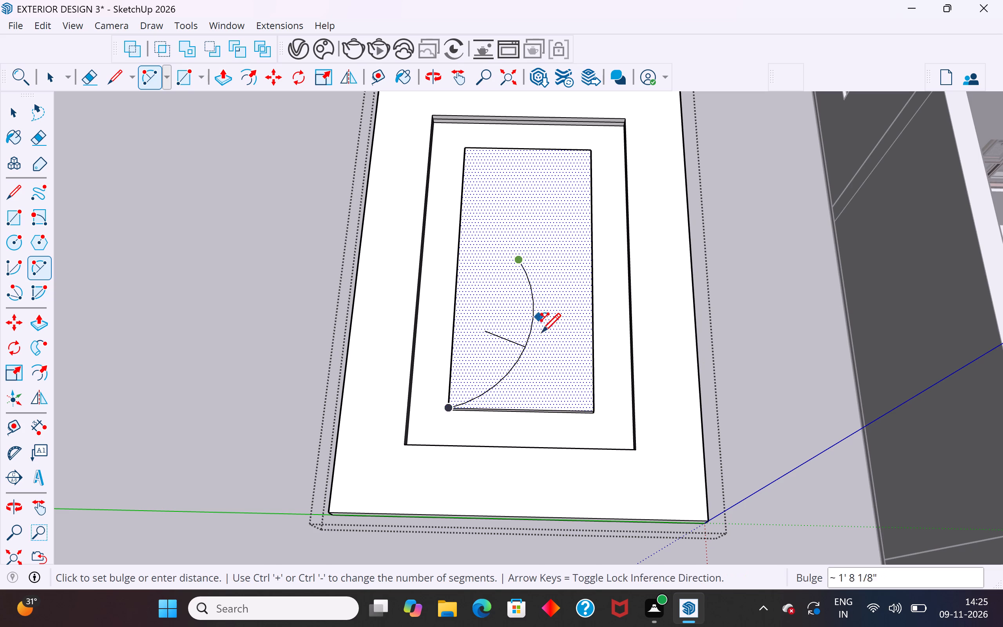
{"action": "middle_click_drag", "start_coordinate": [536, 360], "coordinate": [493, 261]}
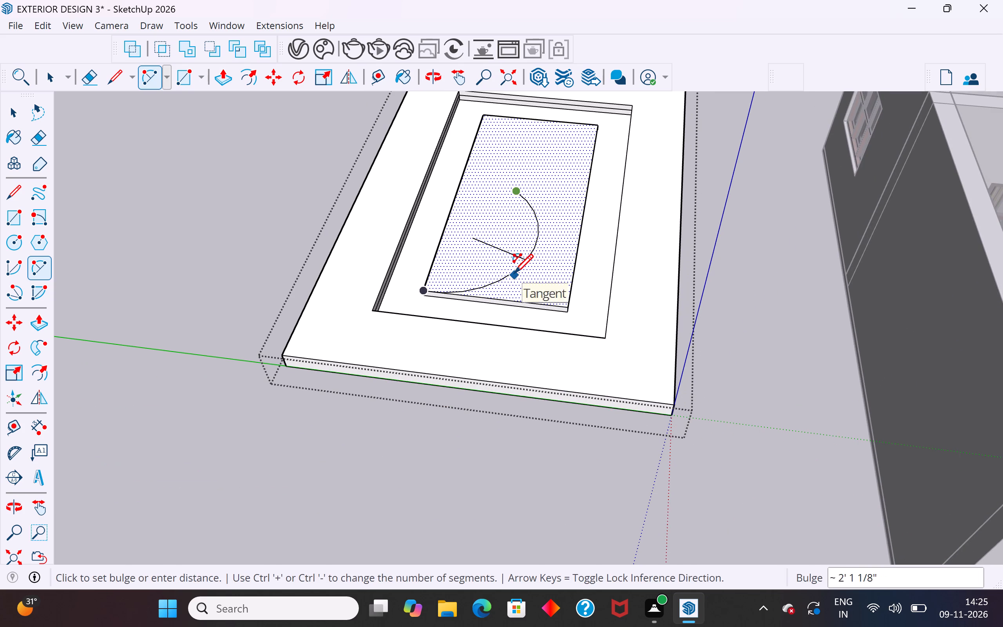
{"action": "left_click", "coordinate": [511, 253]}
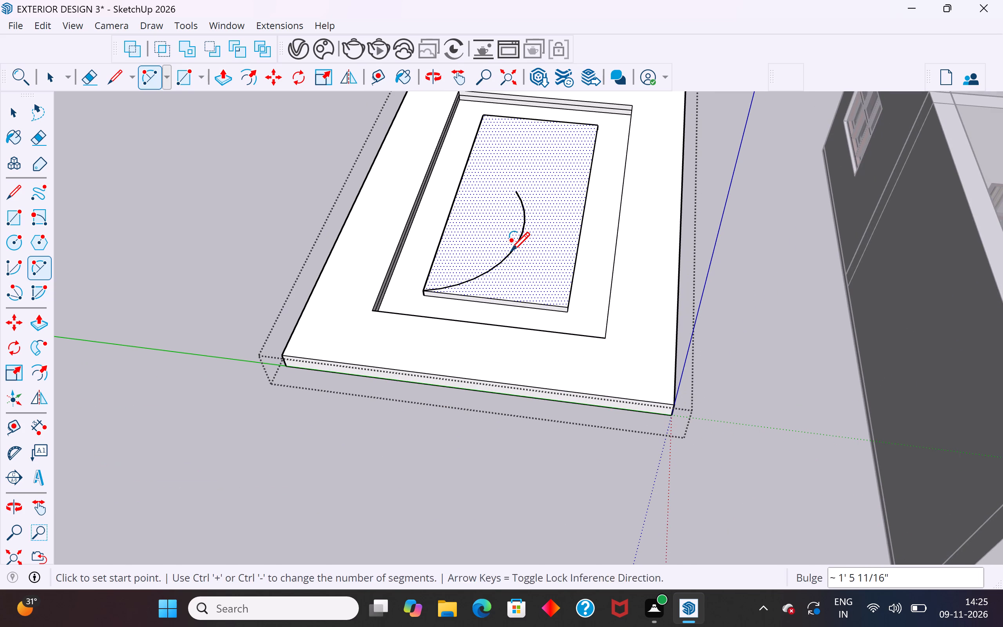
Complete the S-curve on the raised panel with a reversed arc of about 2' 10 5/8" radius to the diagonally opposite corner.
{"action": "left_click", "coordinate": [515, 192]}
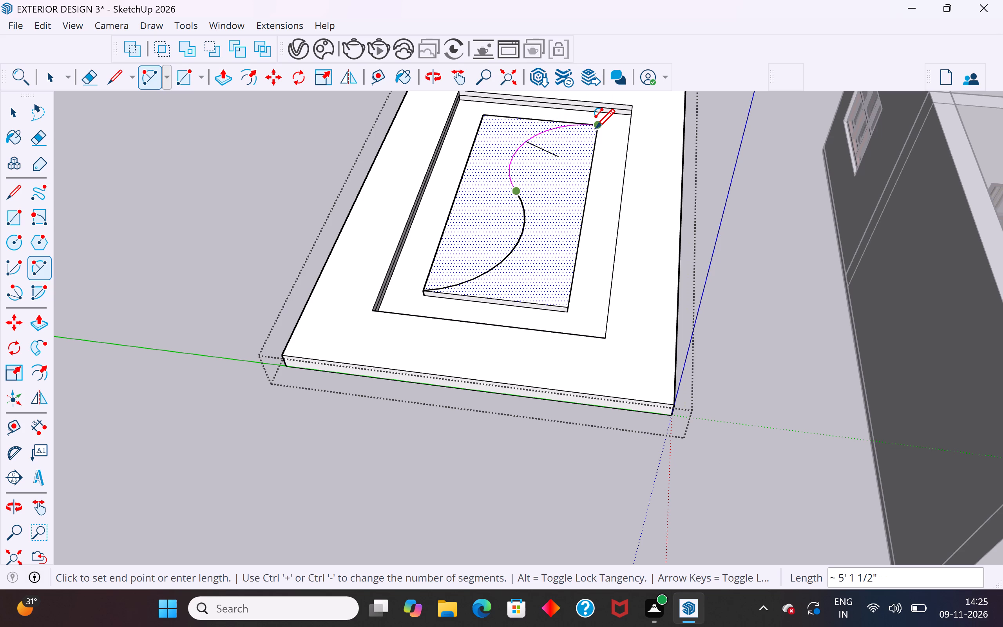
{"action": "left_click", "coordinate": [596, 130]}
{"action": "left_click", "coordinate": [513, 151]}
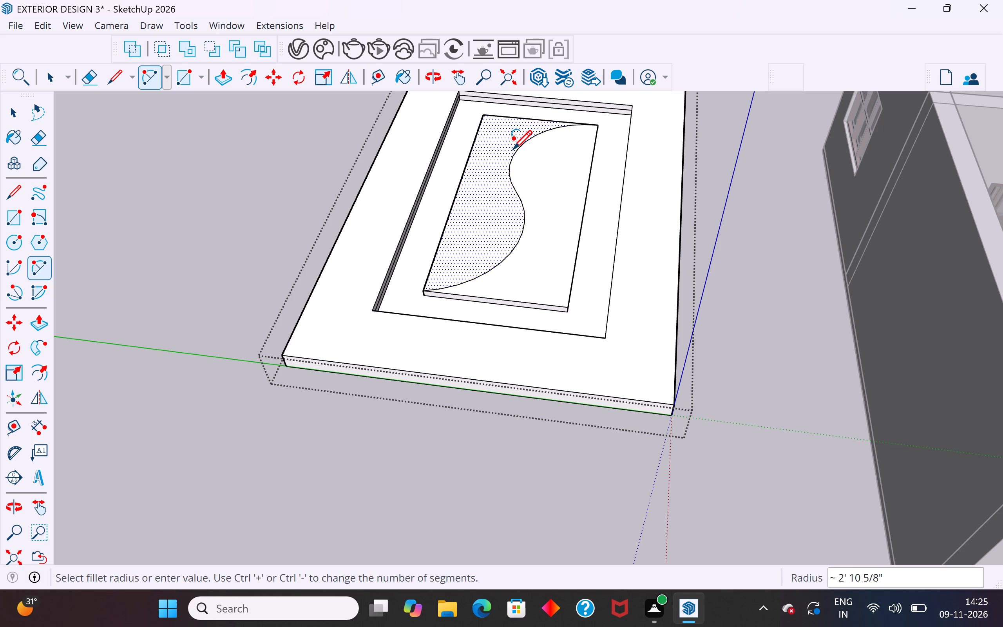
Close the slab group.
{"action": "left_click", "coordinate": [15, 123]}
{"action": "left_click", "coordinate": [110, 165]}
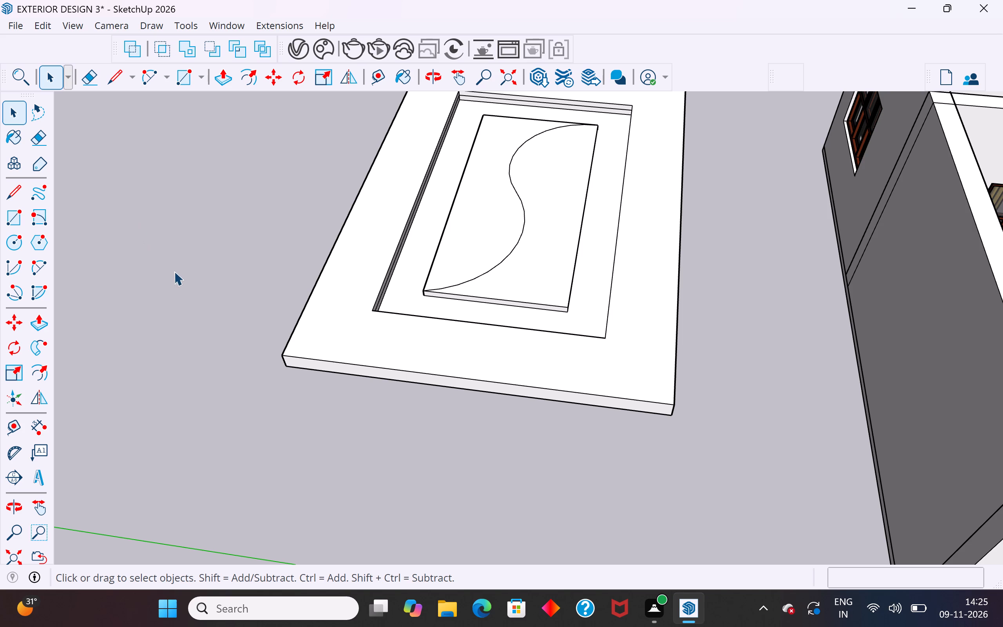
{"action": "scroll", "coordinate": [275, 369], "scroll_direction": "down", "scroll_amount": 3}
{"action": "scroll", "coordinate": [403, 330], "scroll_direction": "down", "scroll_amount": 2}
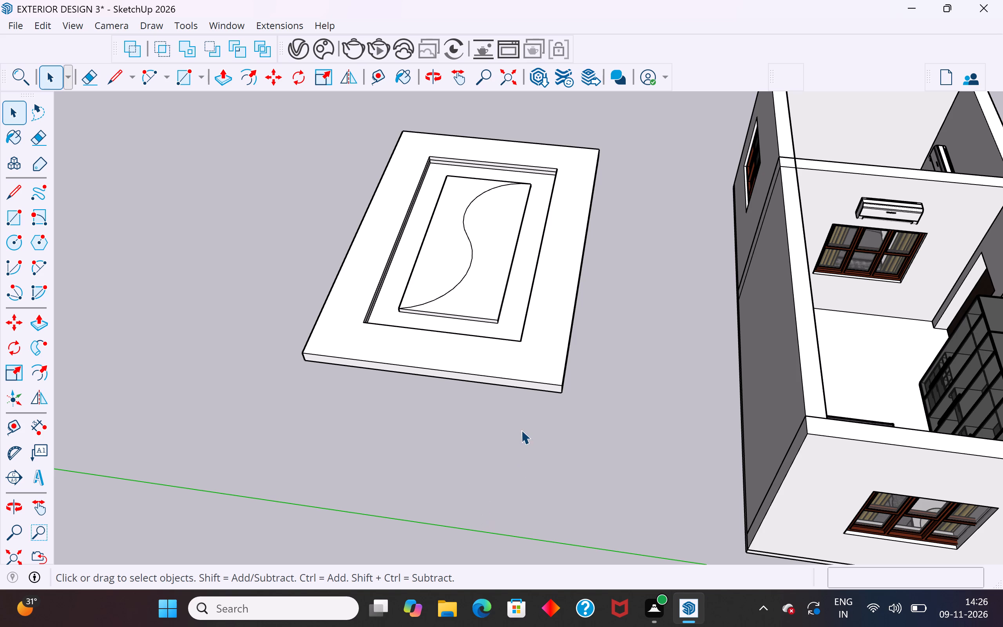
{"action": "scroll", "coordinate": [521, 430], "scroll_direction": "down", "scroll_amount": 4}
{"action": "middle_click_drag", "start_coordinate": [520, 429], "coordinate": [545, 515]}
{"action": "scroll", "coordinate": [584, 204], "scroll_direction": "down", "scroll_amount": 2}
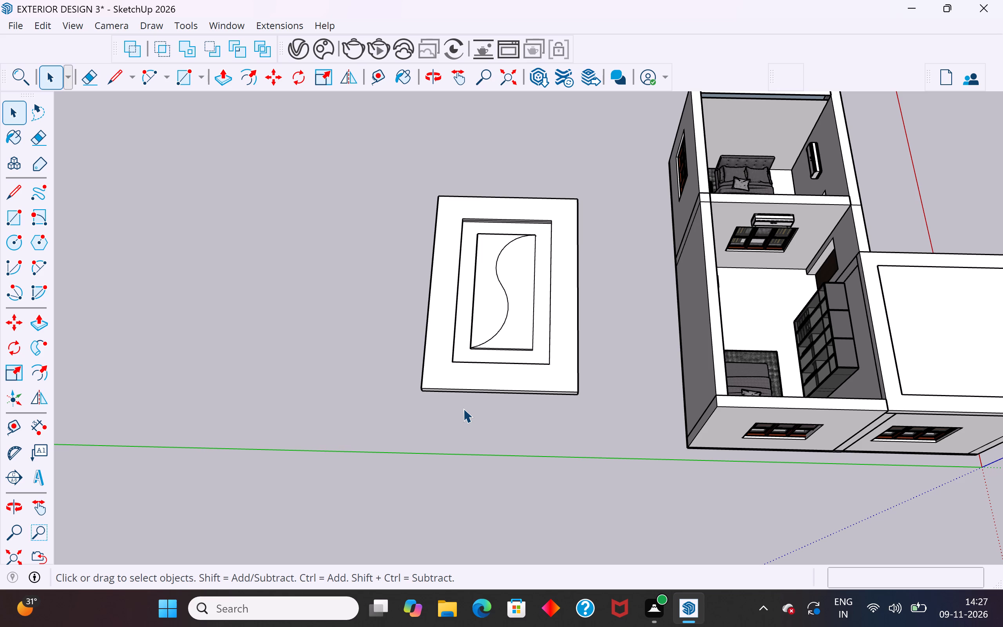
Inside the slab group, offset the outline of the half-panel bordered by the smaller-radius top curve and straight right edge inward by about 2 1/2".
{"action": "middle_click_drag", "start_coordinate": [485, 366], "coordinate": [608, 310]}
{"action": "scroll", "coordinate": [511, 297], "scroll_direction": "up", "scroll_amount": 6}
{"action": "middle_click_drag", "start_coordinate": [509, 289], "coordinate": [483, 243]}
{"action": "left_click", "coordinate": [560, 274]}
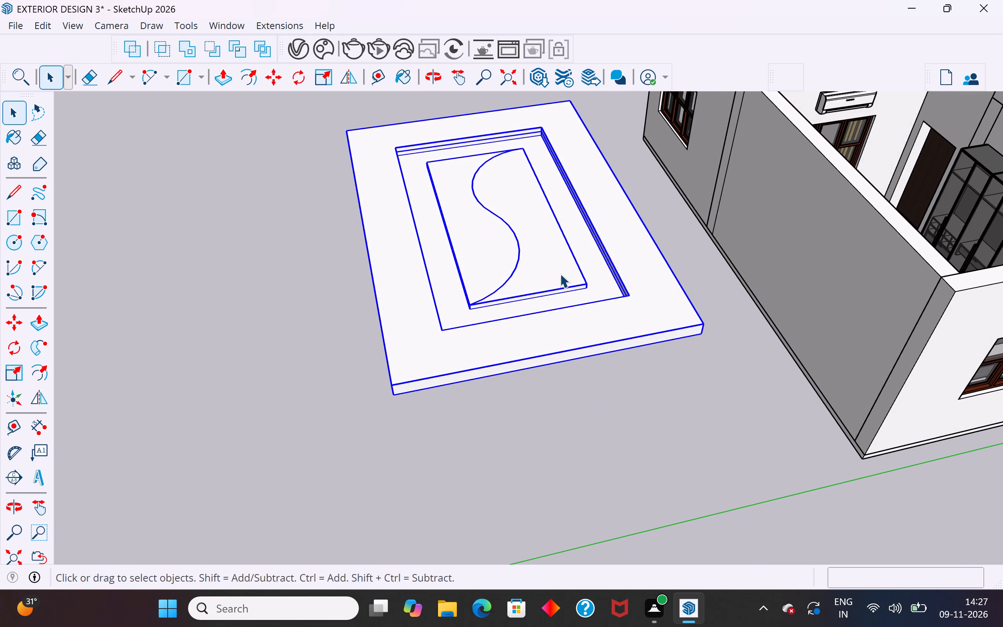
{"action": "scroll", "coordinate": [560, 274], "scroll_direction": "up", "scroll_amount": 1}
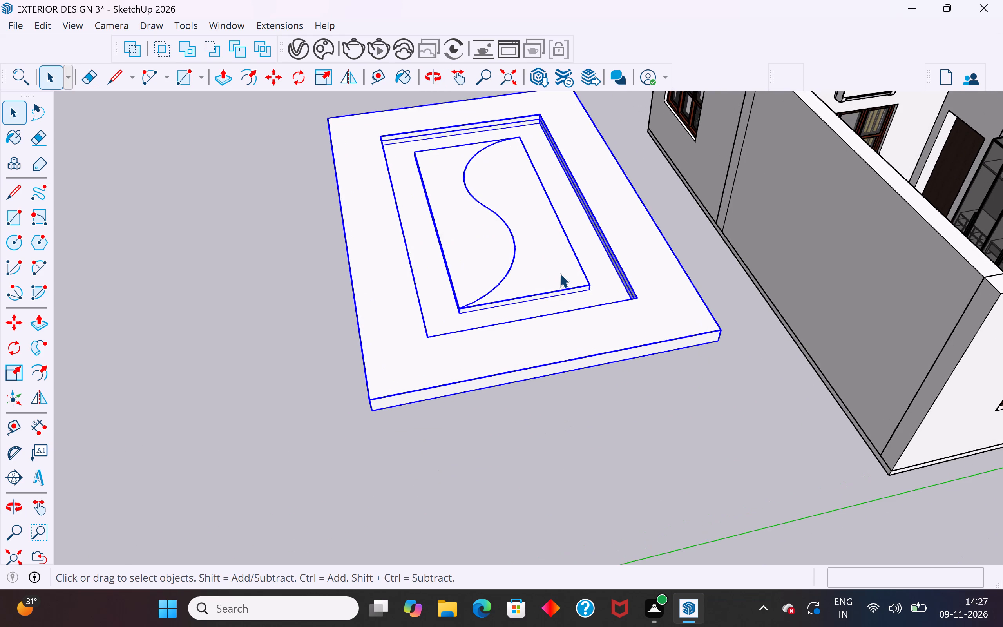
{"action": "scroll", "coordinate": [560, 274], "scroll_direction": "up", "scroll_amount": 1}
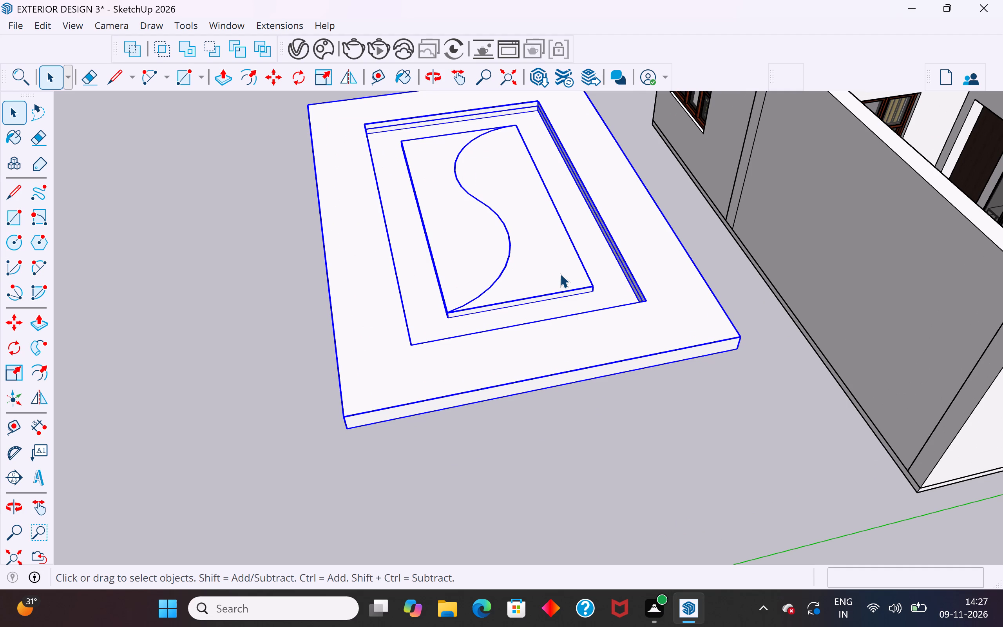
{"action": "scroll", "coordinate": [560, 274], "scroll_direction": "down", "scroll_amount": 1}
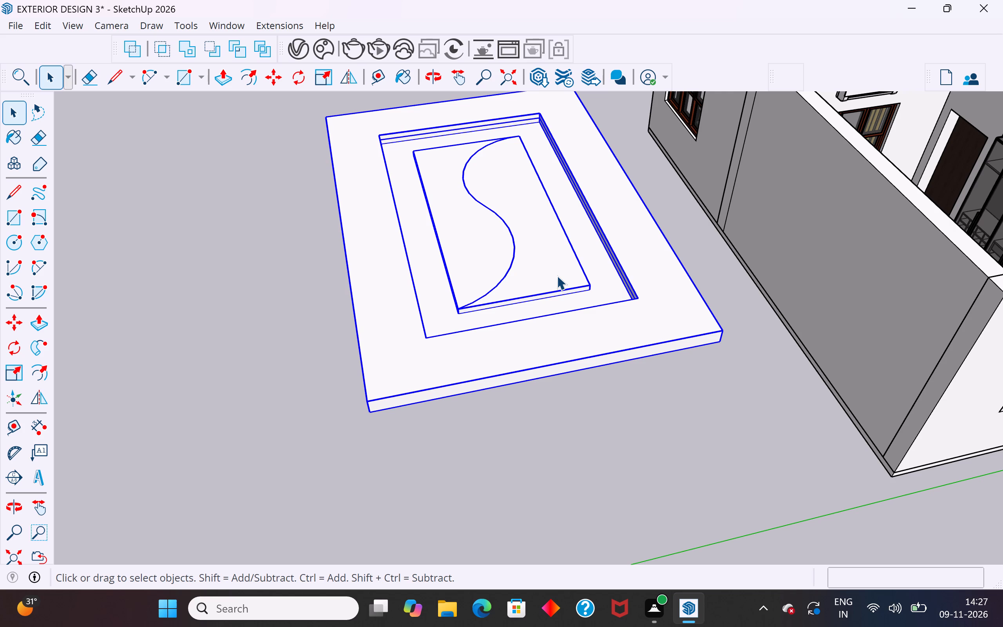
{"action": "middle_click_drag", "start_coordinate": [552, 277], "coordinate": [502, 269]}
{"action": "double_click", "coordinate": [517, 233]}
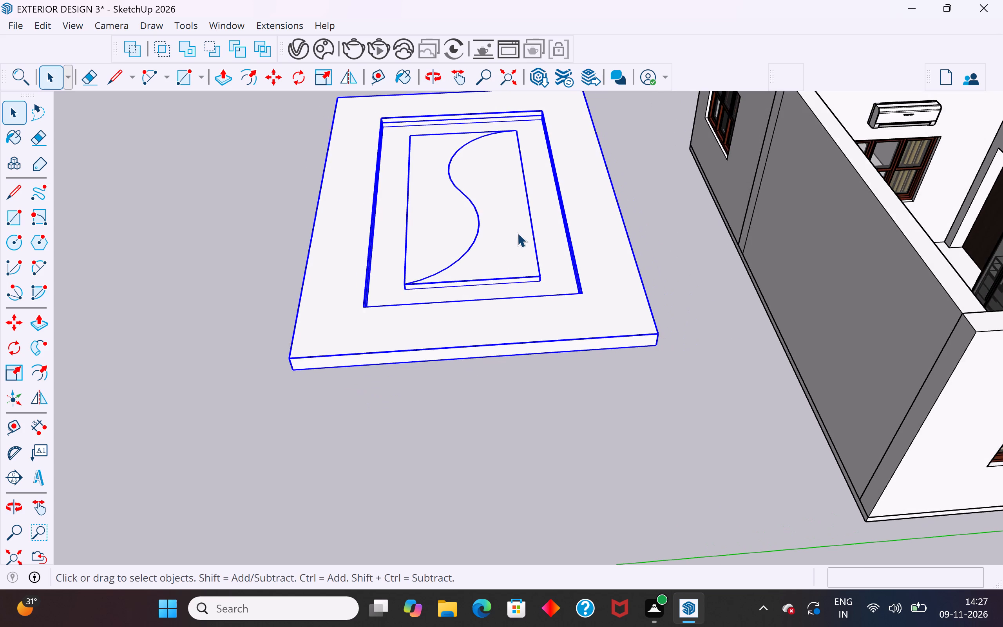
{"action": "left_click", "coordinate": [483, 202]}
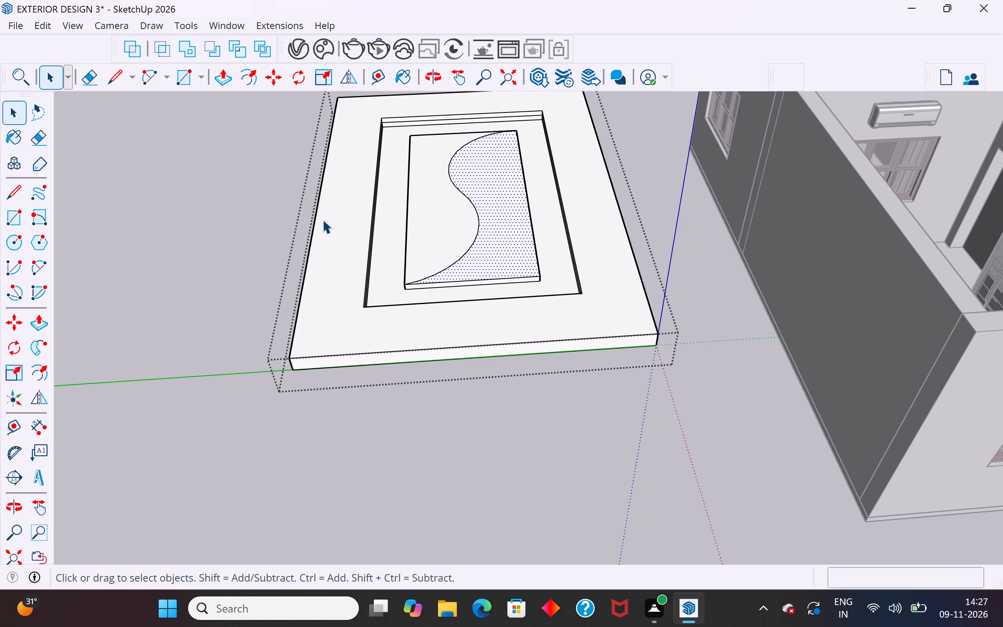
{"action": "middle_click_drag", "start_coordinate": [429, 373], "coordinate": [381, 385]}
{"action": "scroll", "coordinate": [467, 212], "scroll_direction": "up", "scroll_amount": 4}
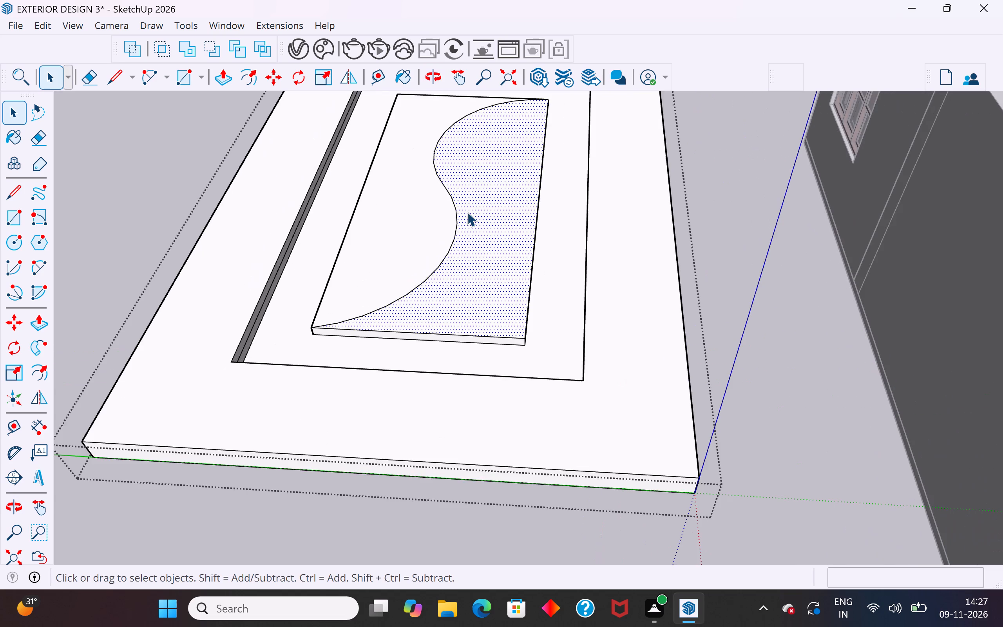
{"action": "middle_click_drag", "start_coordinate": [473, 214], "coordinate": [498, 230]}
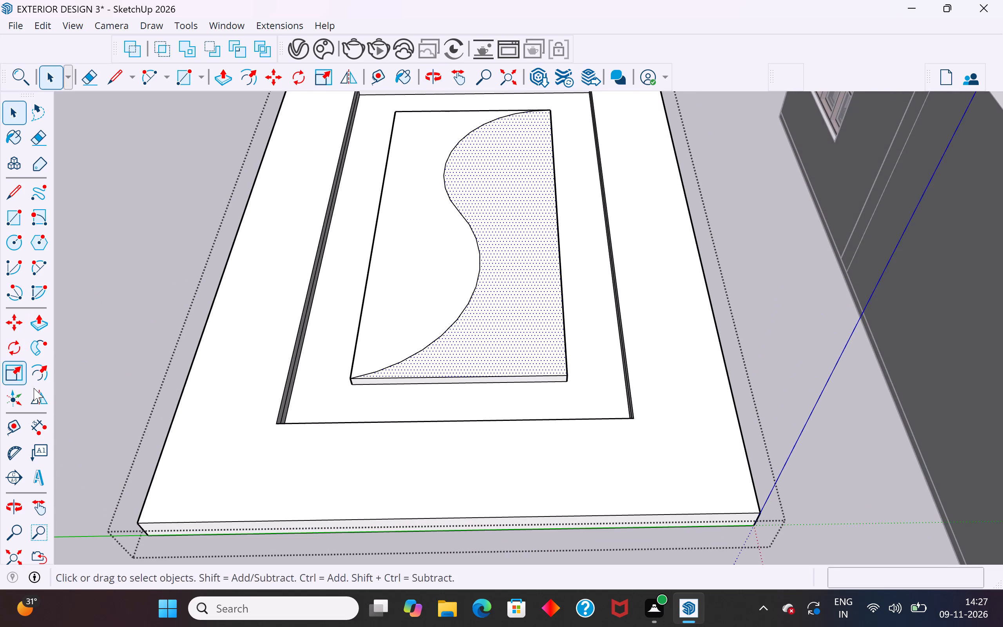
{"action": "left_click", "coordinate": [38, 366]}
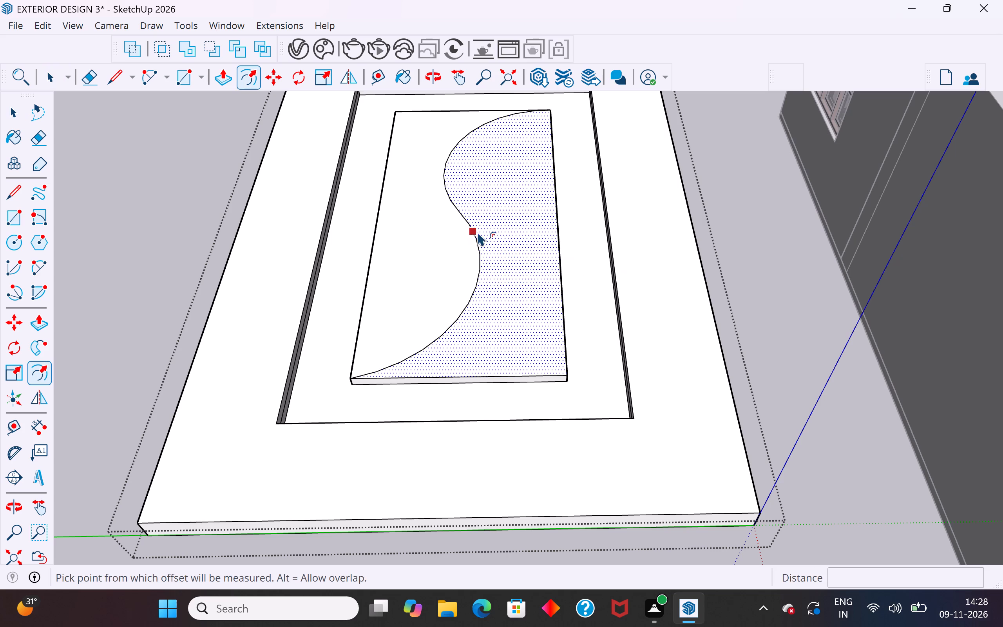
{"action": "left_click", "coordinate": [477, 233]}
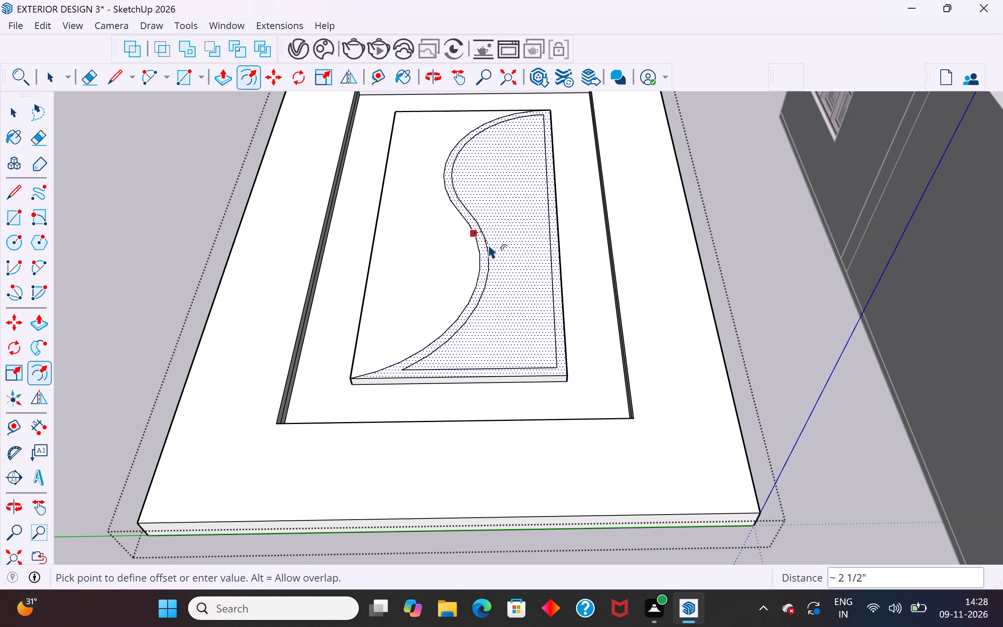
{"action": "left_click", "coordinate": [488, 245]}
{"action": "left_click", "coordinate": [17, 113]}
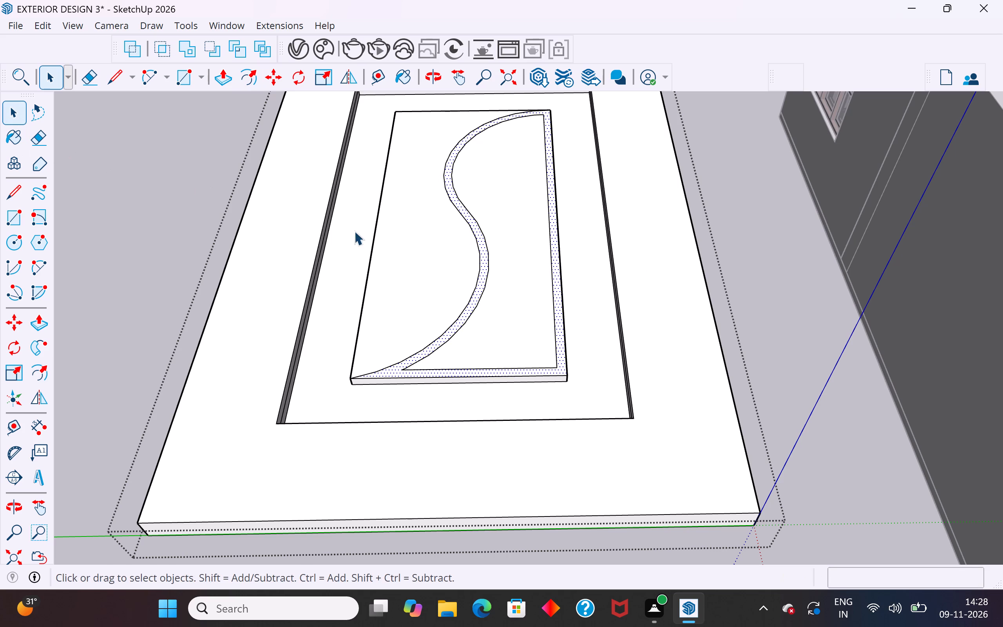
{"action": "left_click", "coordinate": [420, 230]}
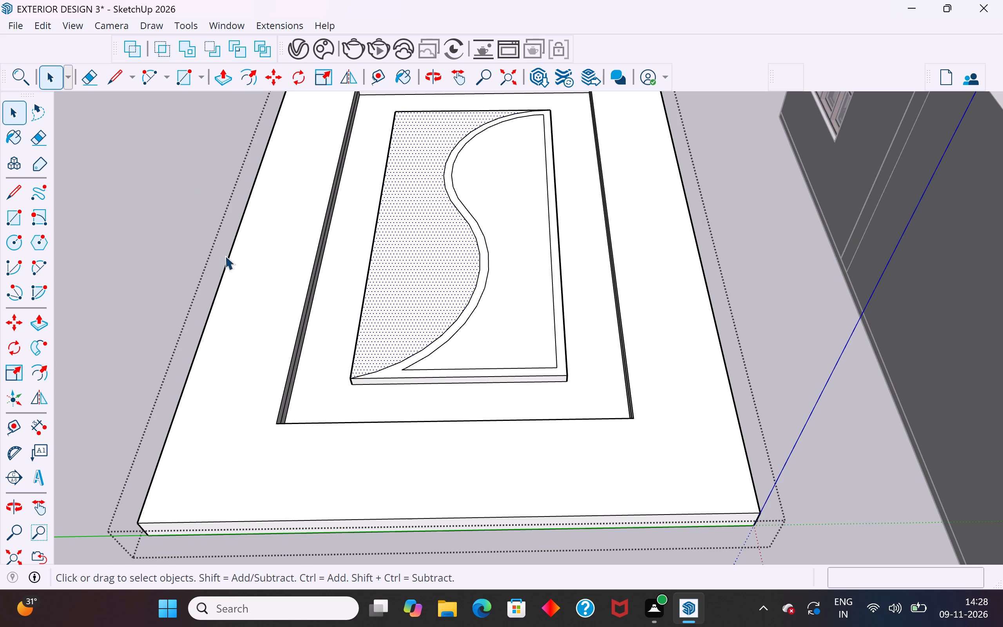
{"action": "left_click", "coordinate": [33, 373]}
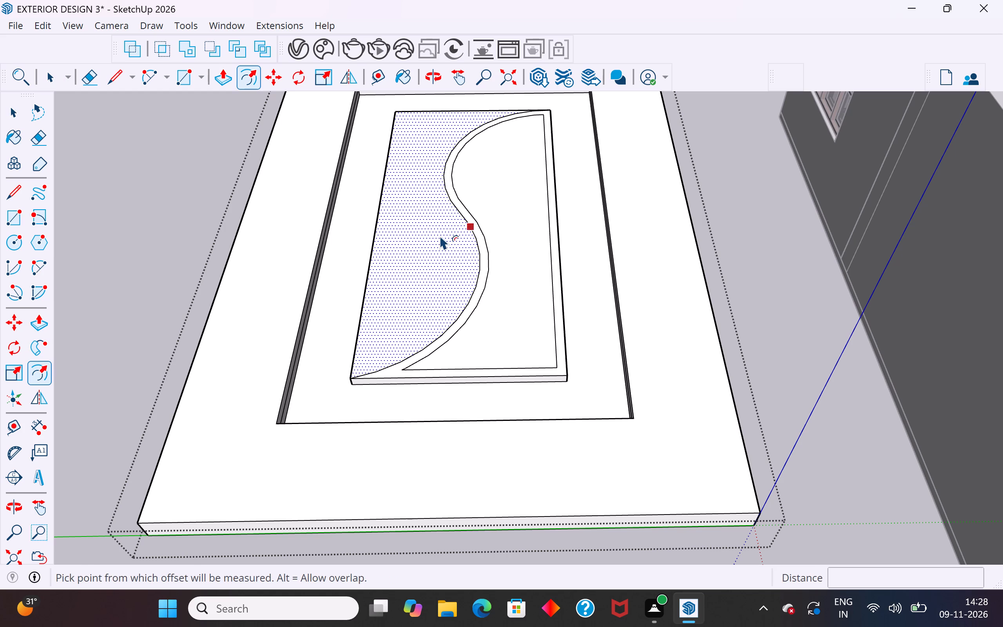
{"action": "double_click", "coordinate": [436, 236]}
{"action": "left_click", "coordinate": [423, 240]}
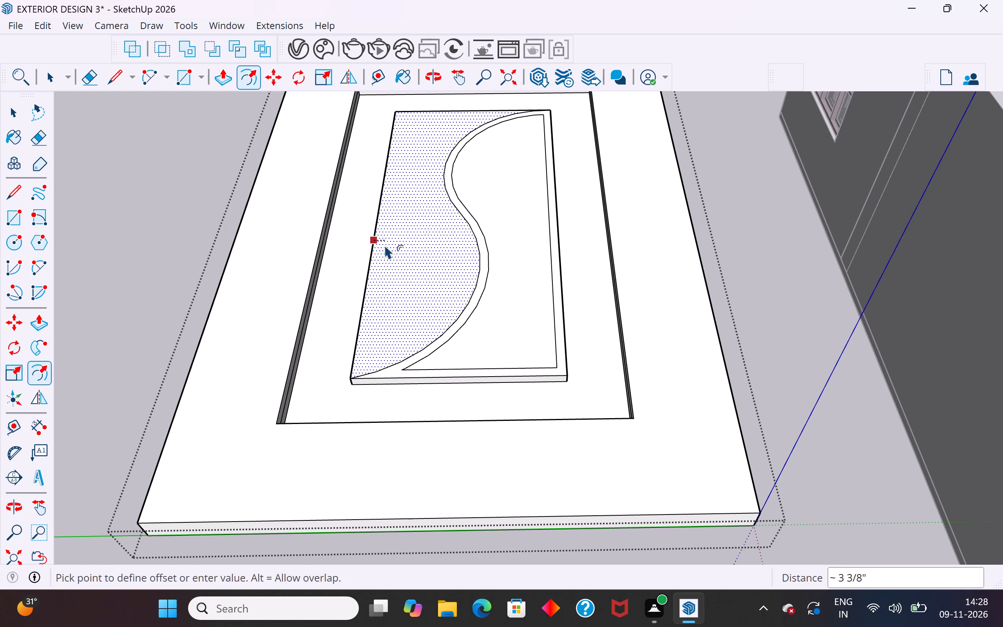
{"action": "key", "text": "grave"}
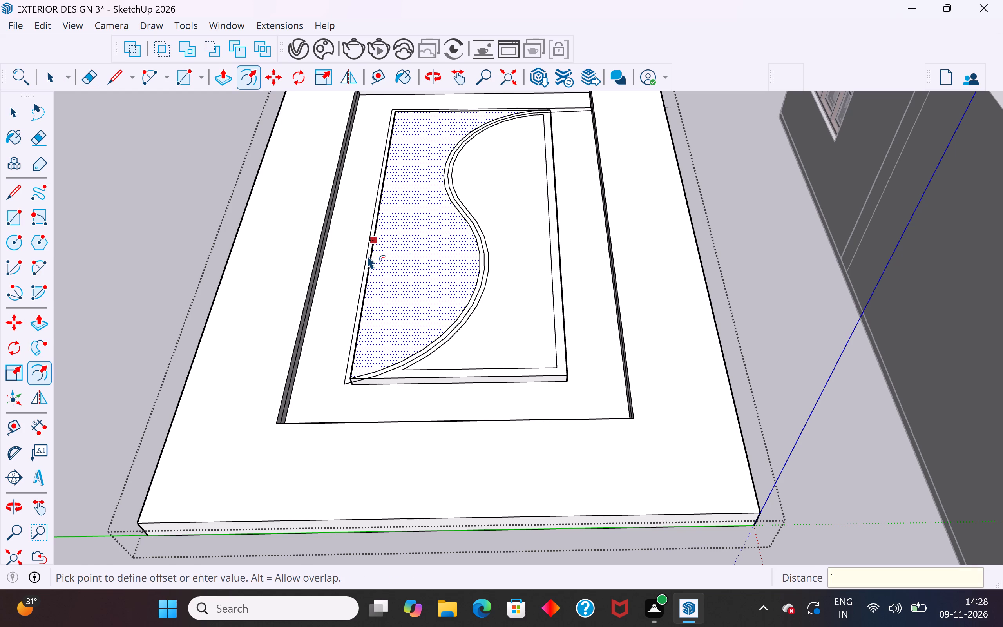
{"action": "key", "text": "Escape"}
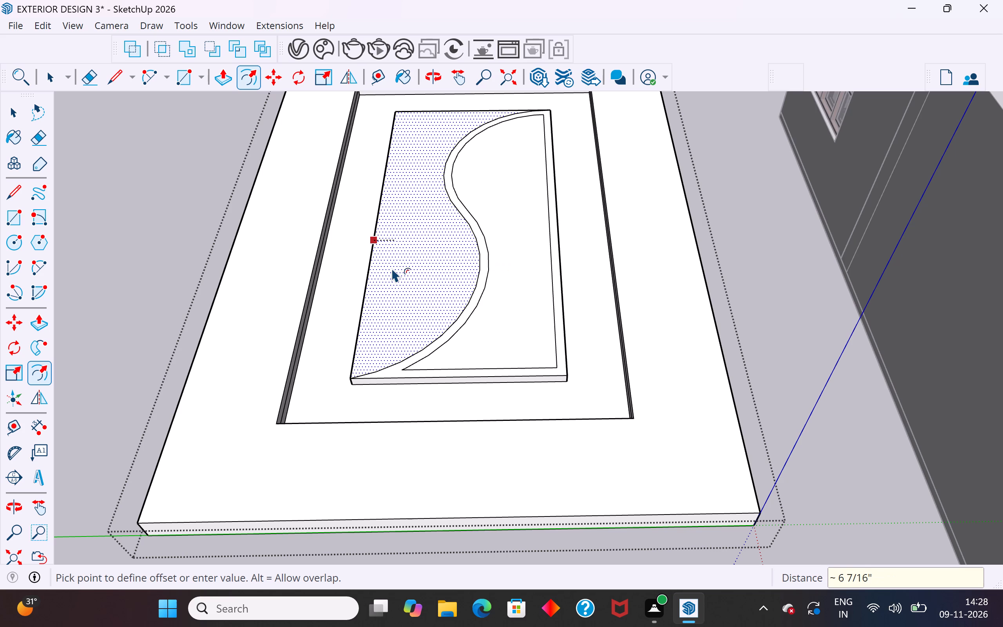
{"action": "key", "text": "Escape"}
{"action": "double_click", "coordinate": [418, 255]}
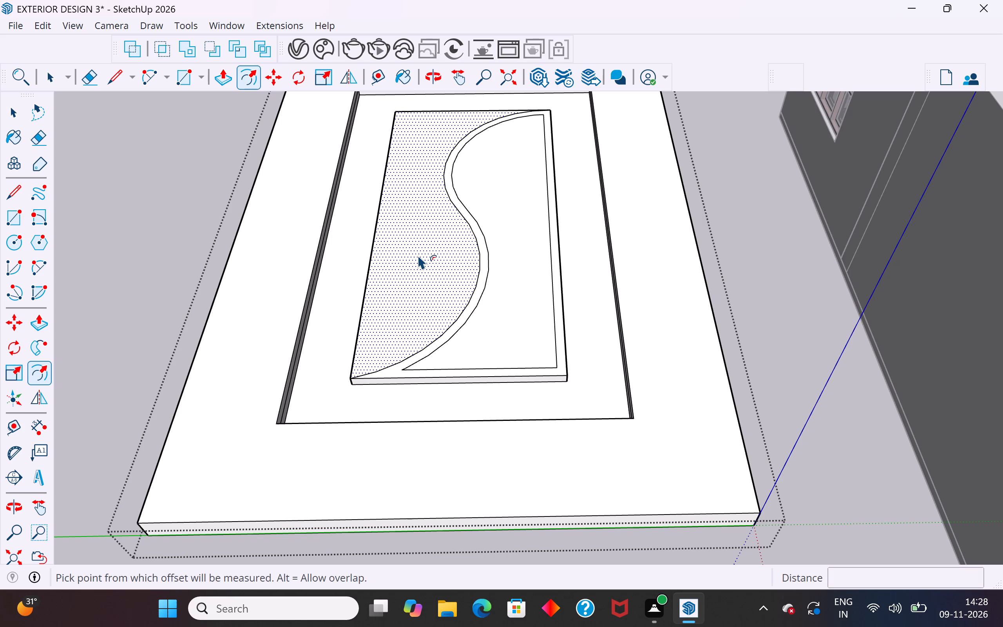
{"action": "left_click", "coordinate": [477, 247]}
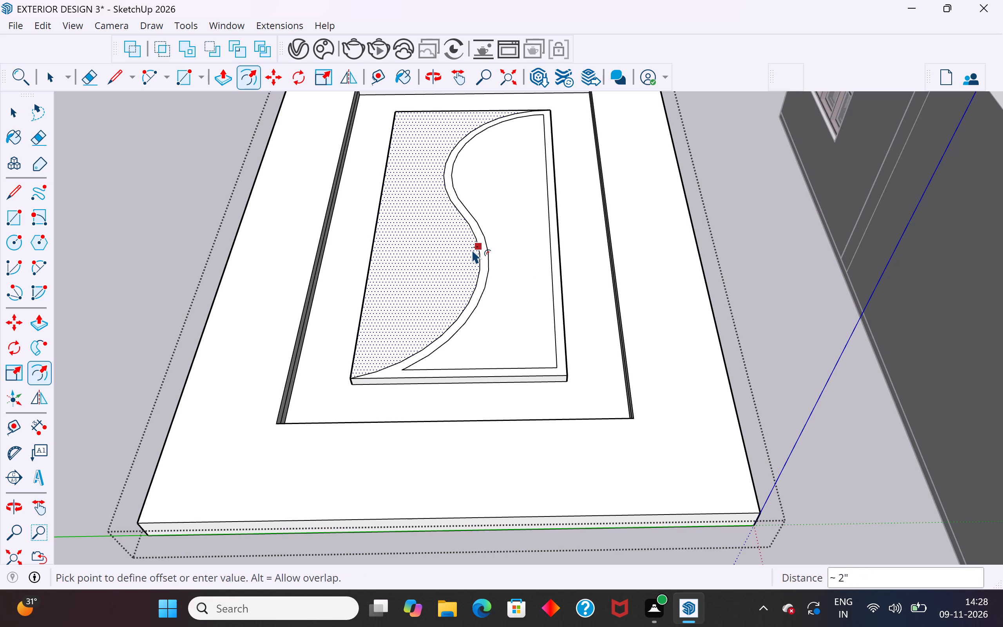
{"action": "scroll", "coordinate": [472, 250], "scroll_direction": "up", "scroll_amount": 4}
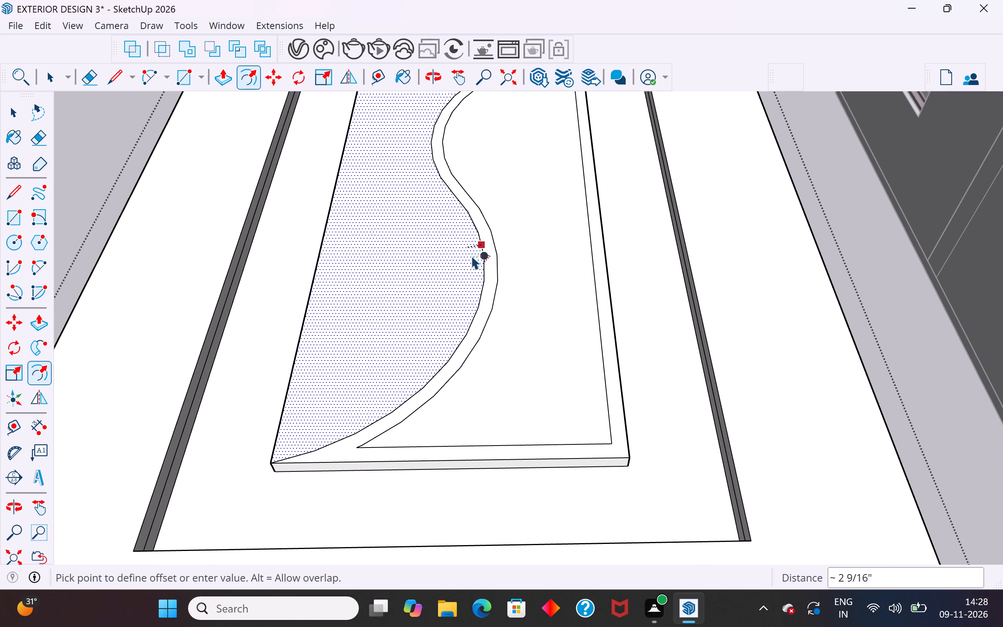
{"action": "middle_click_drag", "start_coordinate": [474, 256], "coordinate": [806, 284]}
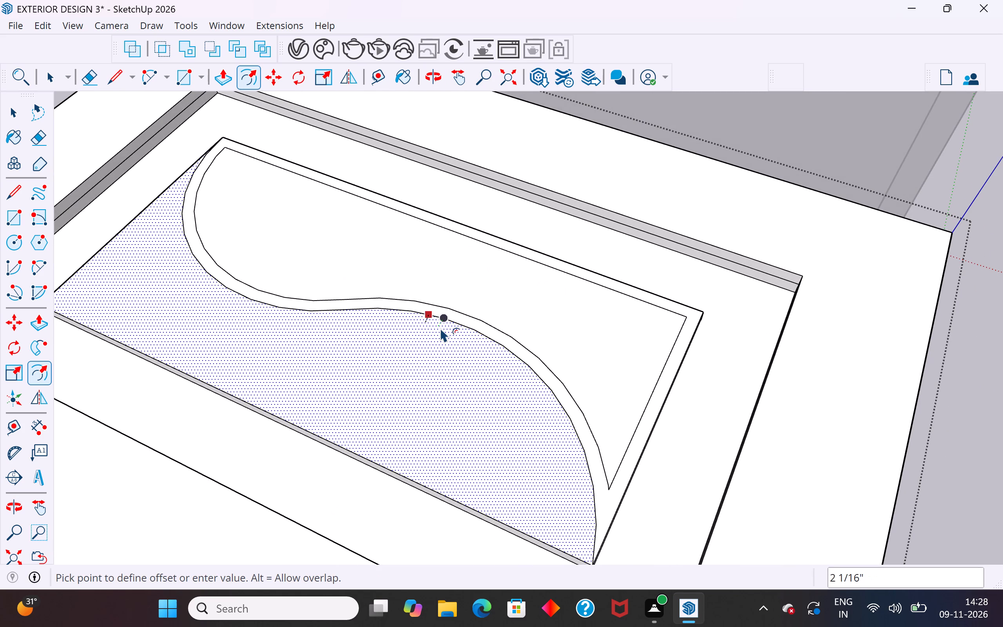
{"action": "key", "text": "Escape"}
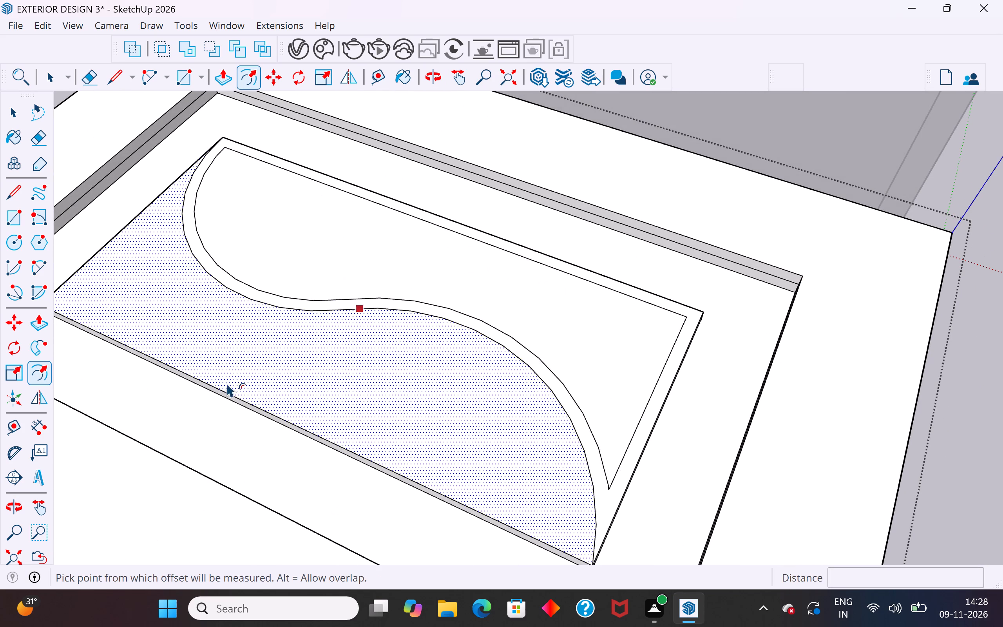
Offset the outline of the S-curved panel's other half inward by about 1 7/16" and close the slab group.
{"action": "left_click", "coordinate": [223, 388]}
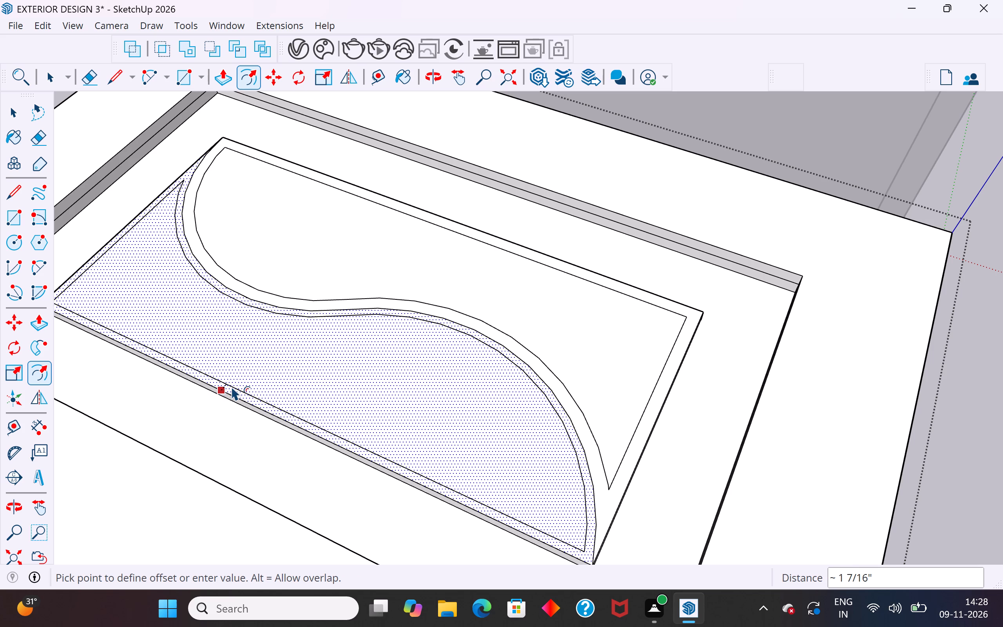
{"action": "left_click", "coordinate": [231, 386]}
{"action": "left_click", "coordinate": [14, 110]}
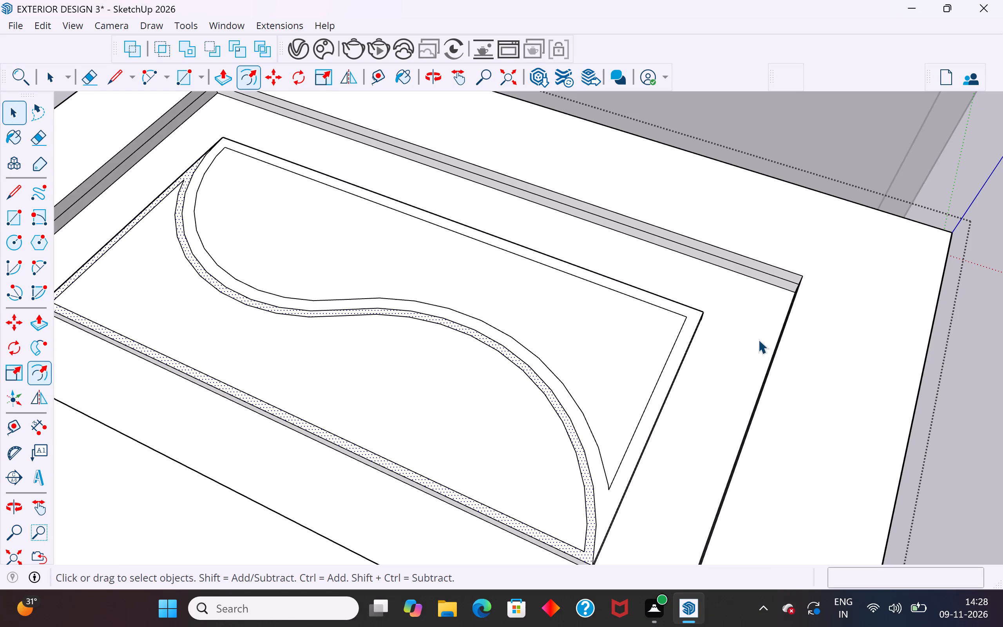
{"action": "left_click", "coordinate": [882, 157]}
Examine the inset borders on both halves of the S-curved panel, comparing their widths along the curve.
{"action": "scroll", "coordinate": [880, 161], "scroll_direction": "down", "scroll_amount": 9}
{"action": "middle_click_drag", "start_coordinate": [863, 192], "coordinate": [753, 214]}
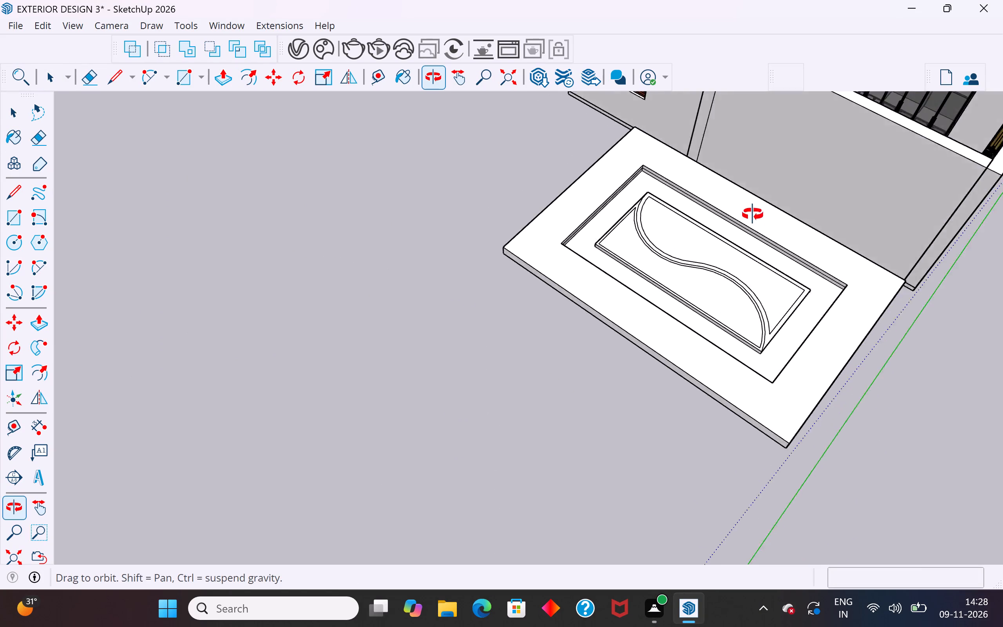
{"action": "middle_click_drag", "start_coordinate": [753, 214], "coordinate": [739, 214]}
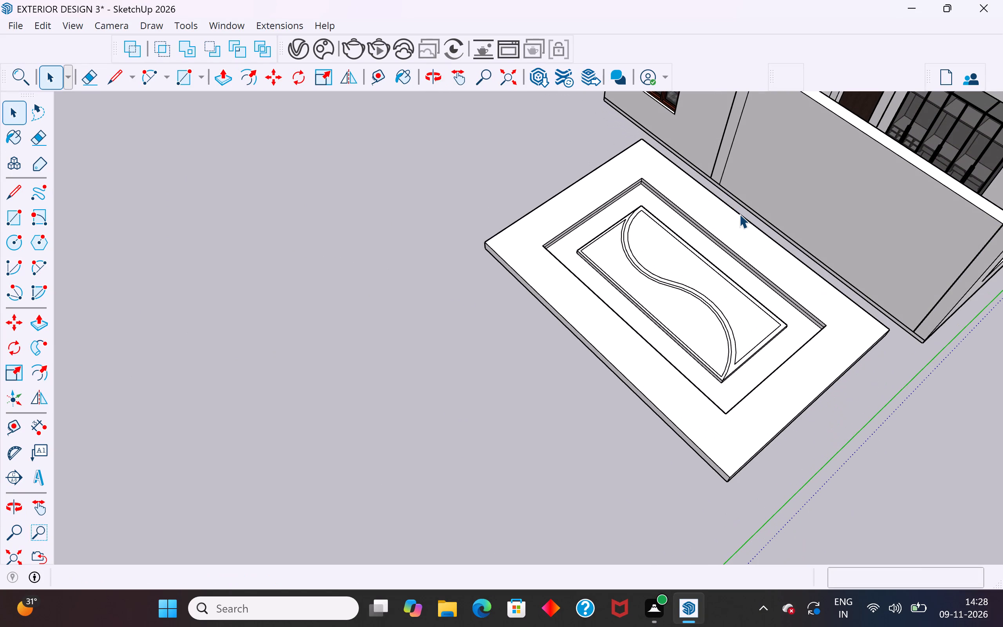
{"action": "scroll", "coordinate": [739, 214], "scroll_direction": "down", "scroll_amount": 2}
{"action": "middle_click_drag", "start_coordinate": [737, 308], "coordinate": [557, 299]}
{"action": "scroll", "coordinate": [638, 373], "scroll_direction": "up", "scroll_amount": 1}
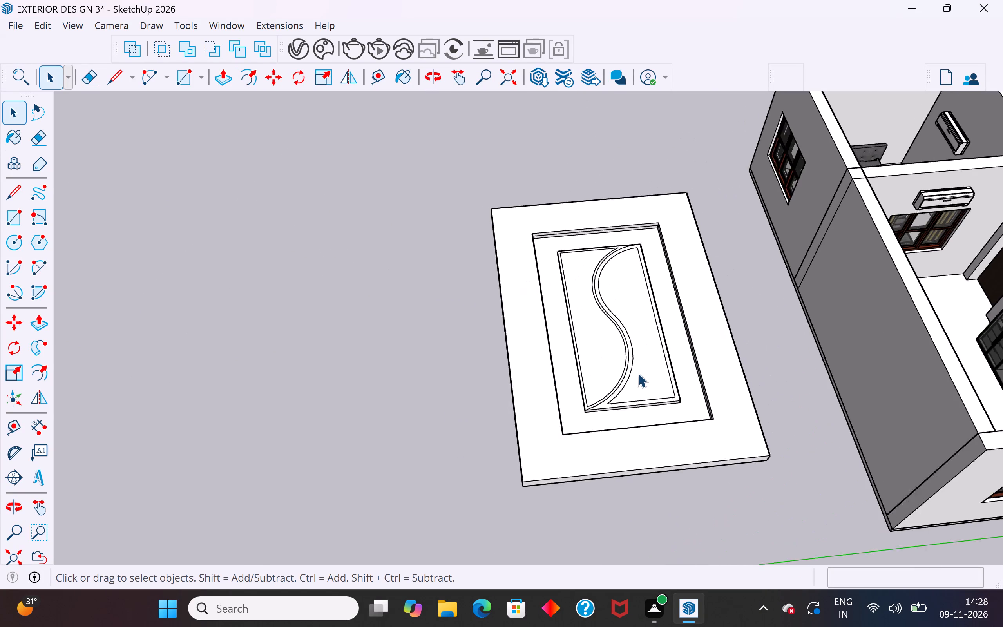
{"action": "scroll", "coordinate": [638, 373], "scroll_direction": "up", "scroll_amount": 6}
{"action": "middle_click_drag", "start_coordinate": [648, 371], "coordinate": [598, 380]}
{"action": "scroll", "coordinate": [576, 356], "scroll_direction": "up", "scroll_amount": 4}
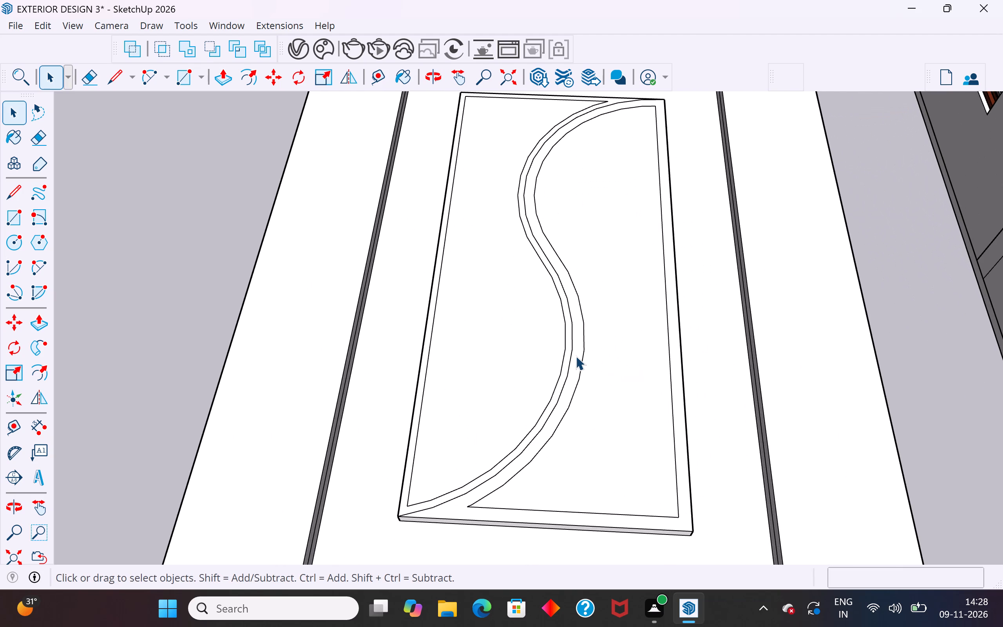
{"action": "scroll", "coordinate": [576, 356], "scroll_direction": "down", "scroll_amount": 2}
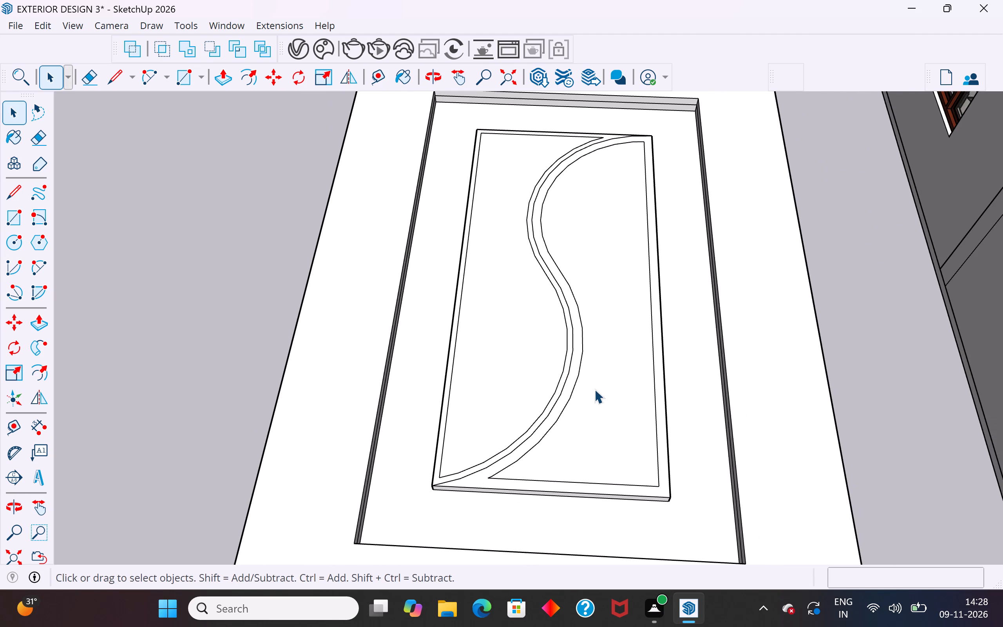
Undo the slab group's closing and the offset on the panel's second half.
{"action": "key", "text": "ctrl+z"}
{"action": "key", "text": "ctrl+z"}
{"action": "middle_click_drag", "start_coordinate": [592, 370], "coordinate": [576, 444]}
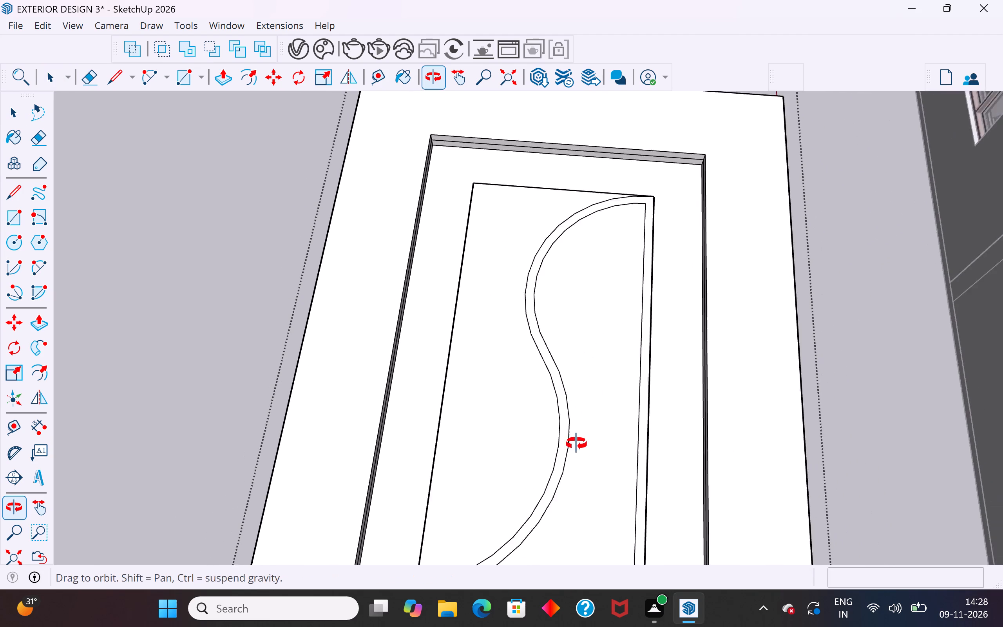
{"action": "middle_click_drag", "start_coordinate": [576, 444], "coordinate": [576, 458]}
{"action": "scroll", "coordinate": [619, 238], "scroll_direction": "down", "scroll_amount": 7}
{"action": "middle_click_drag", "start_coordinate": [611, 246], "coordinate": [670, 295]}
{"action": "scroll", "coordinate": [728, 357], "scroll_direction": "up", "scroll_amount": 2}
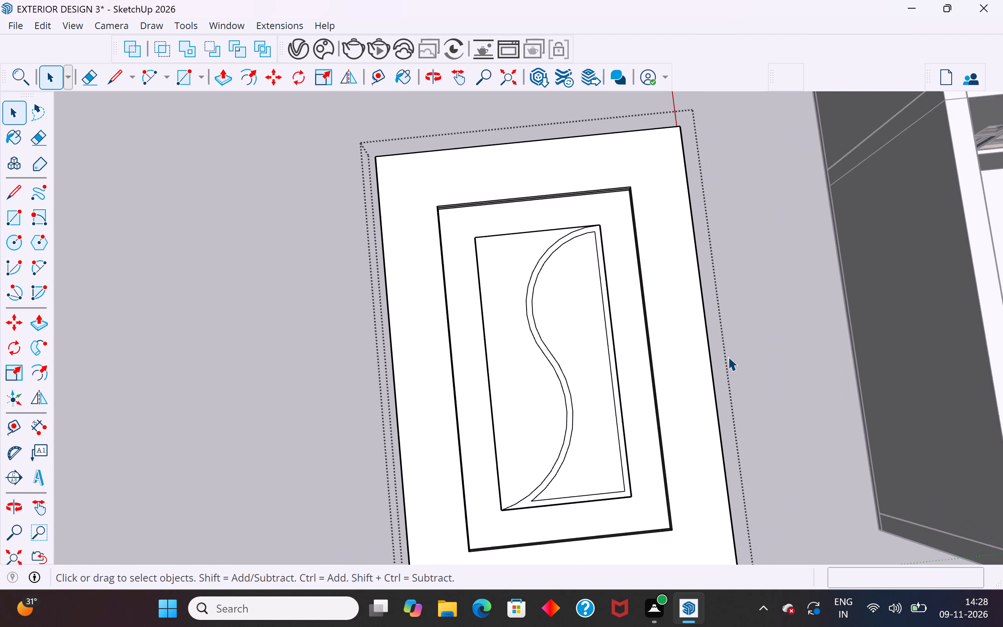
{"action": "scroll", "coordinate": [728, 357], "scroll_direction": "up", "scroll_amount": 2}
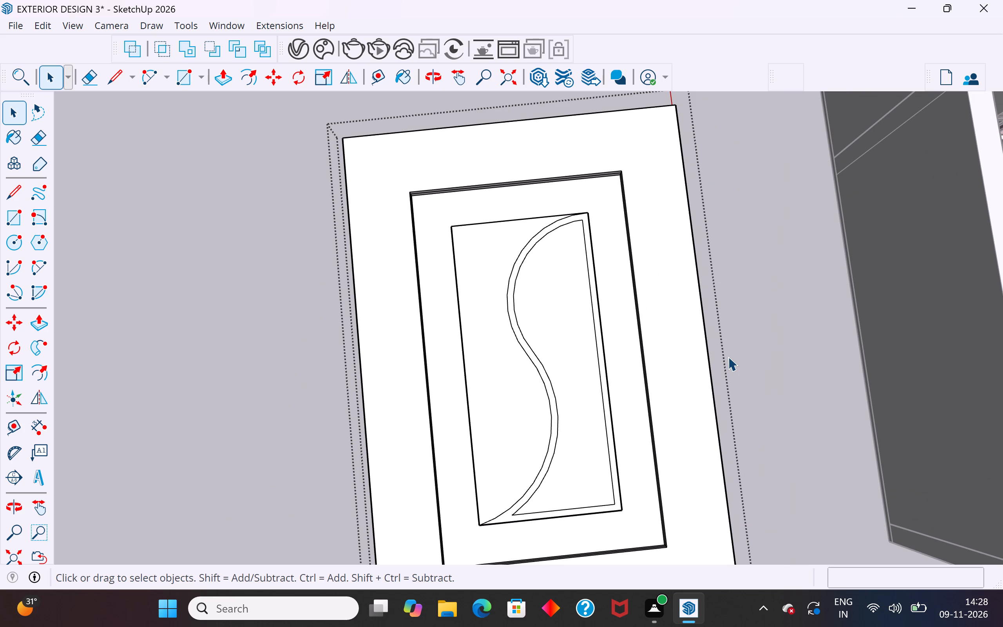
Offset the outline of the S-curved panel's half without a border inward by about 1 3/8" and close the slab group.
{"action": "scroll", "coordinate": [728, 357], "scroll_direction": "up", "scroll_amount": 2}
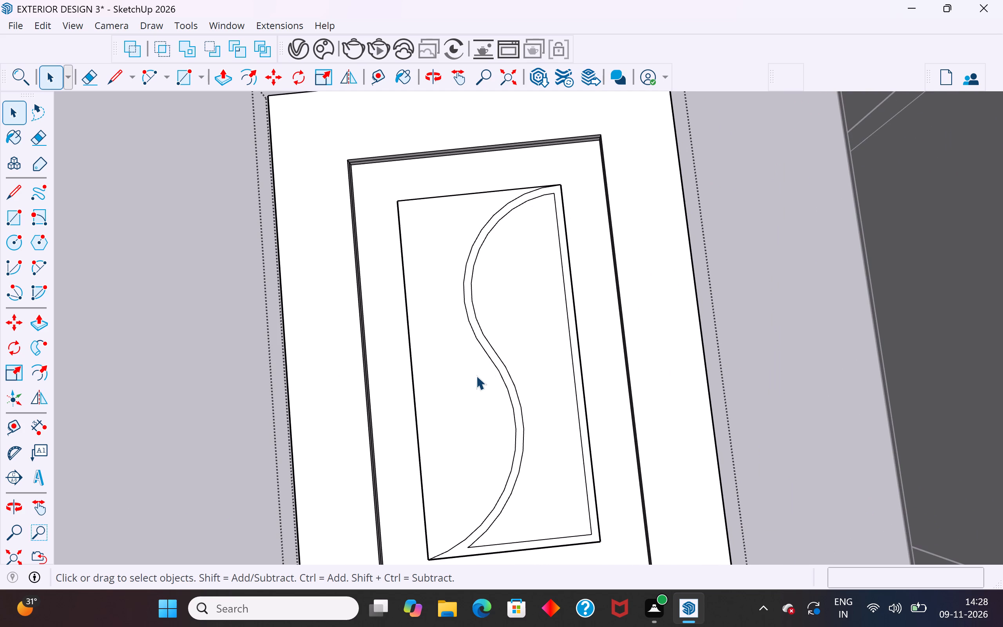
{"action": "left_click", "coordinate": [476, 375]}
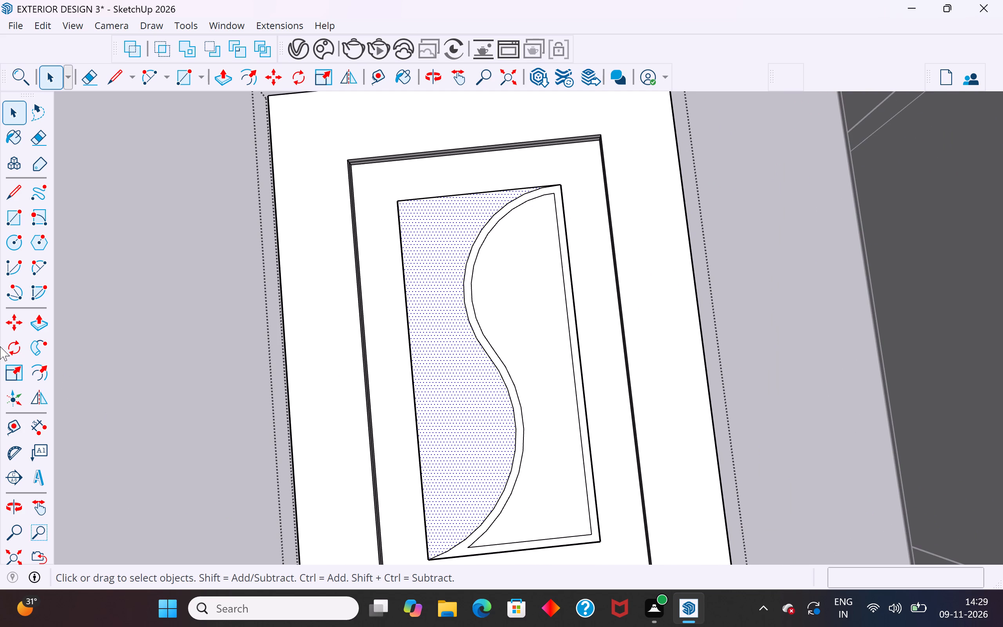
{"action": "left_click", "coordinate": [40, 375]}
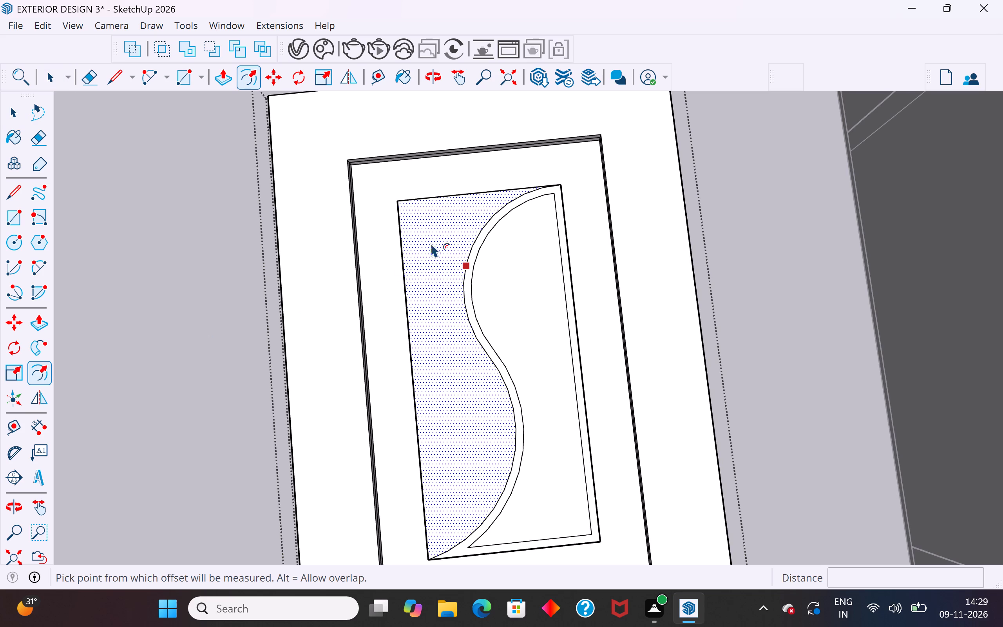
{"action": "left_click", "coordinate": [430, 201]}
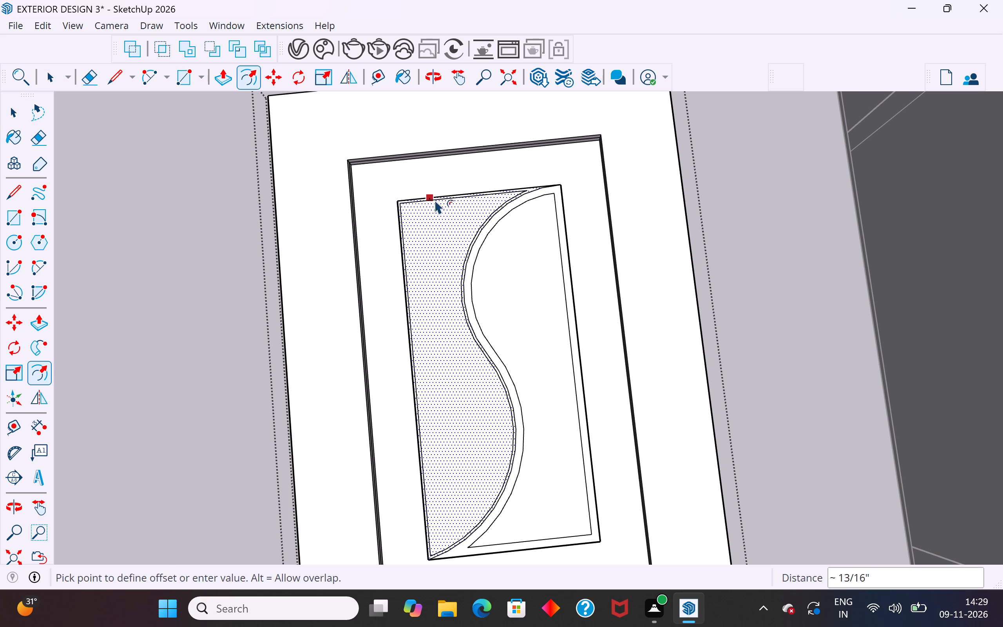
{"action": "scroll", "coordinate": [430, 204], "scroll_direction": "up", "scroll_amount": 5}
{"action": "middle_click_drag", "start_coordinate": [431, 207], "coordinate": [608, 121]}
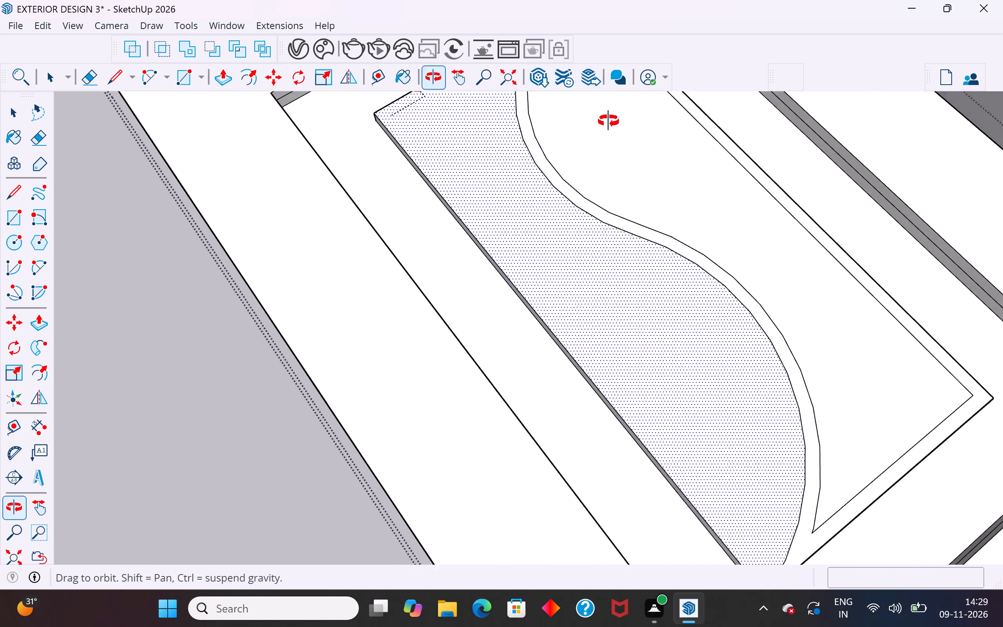
{"action": "middle_click_drag", "start_coordinate": [608, 121], "coordinate": [613, 130]}
{"action": "scroll", "coordinate": [506, 221], "scroll_direction": "down", "scroll_amount": 5}
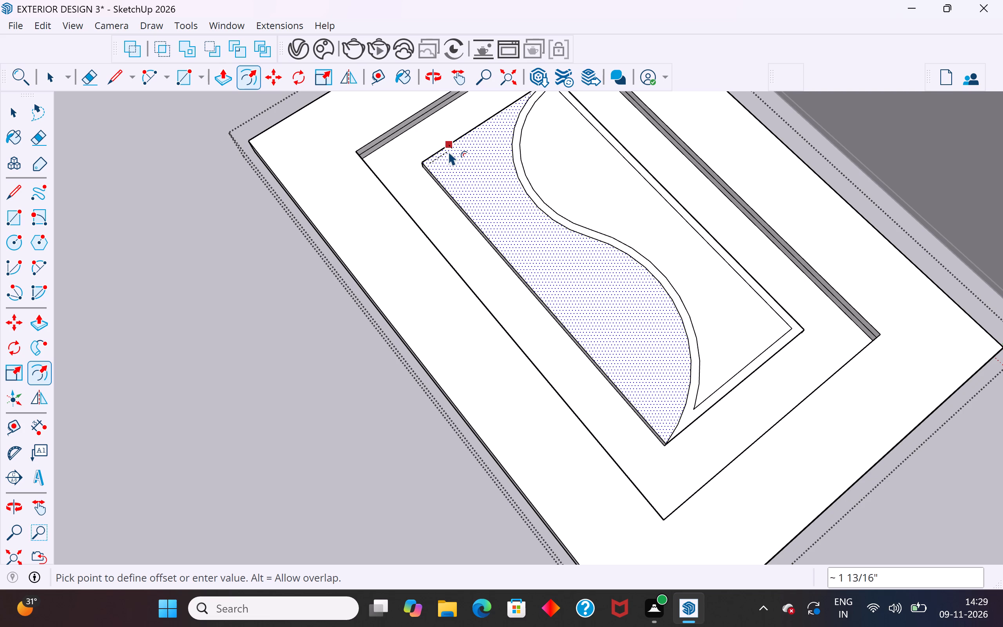
{"action": "scroll", "coordinate": [452, 168], "scroll_direction": "down", "scroll_amount": 5}
{"action": "middle_click_drag", "start_coordinate": [452, 168], "coordinate": [455, 169]}
{"action": "scroll", "coordinate": [452, 168], "scroll_direction": "up", "scroll_amount": 1}
{"action": "middle_click_drag", "start_coordinate": [455, 169], "coordinate": [836, 91]}
{"action": "scroll", "coordinate": [519, 183], "scroll_direction": "up", "scroll_amount": 10}
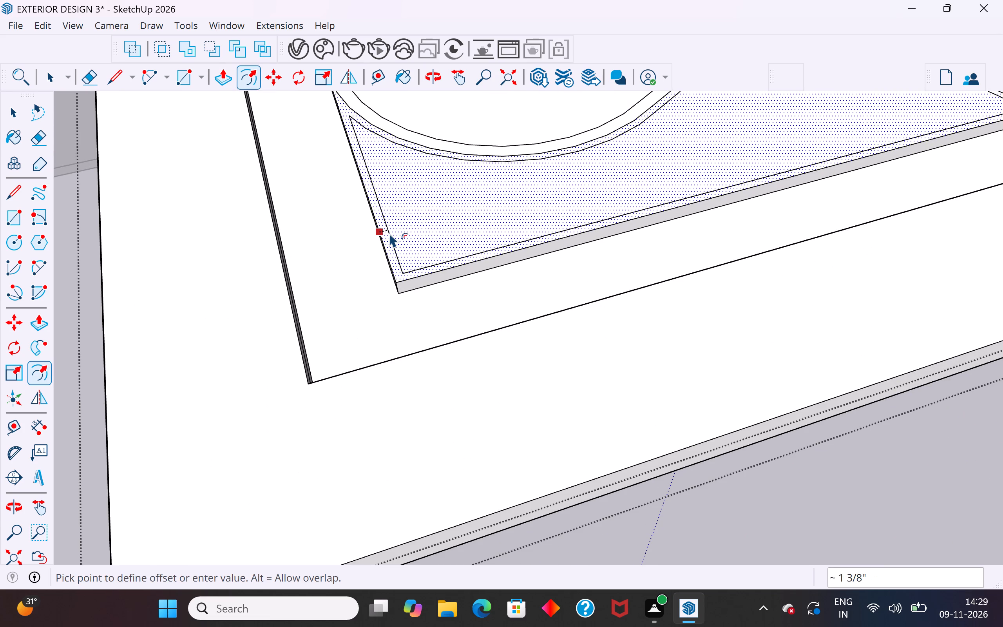
{"action": "left_click", "coordinate": [390, 233]}
{"action": "left_click", "coordinate": [15, 117]}
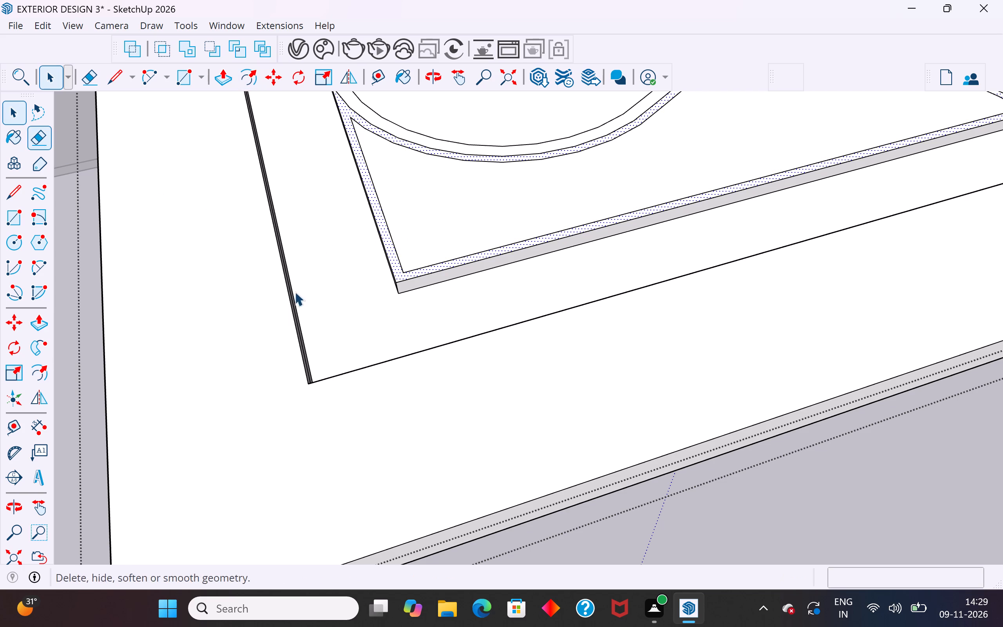
{"action": "scroll", "coordinate": [382, 355], "scroll_direction": "down", "scroll_amount": 13}
{"action": "left_click", "coordinate": [552, 481]}
Examine the inset borders on both halves of the S-curved panel from several angles.
{"action": "middle_click_drag", "start_coordinate": [670, 465], "coordinate": [318, 488]}
{"action": "scroll", "coordinate": [382, 494], "scroll_direction": "down", "scroll_amount": 1}
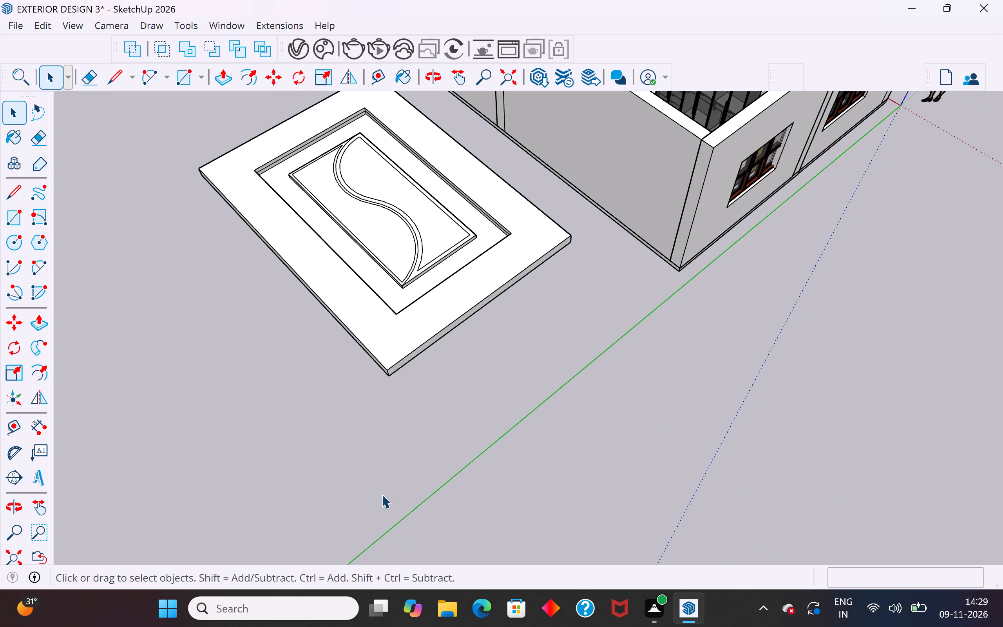
{"action": "middle_click_drag", "start_coordinate": [546, 374], "coordinate": [496, 395]}
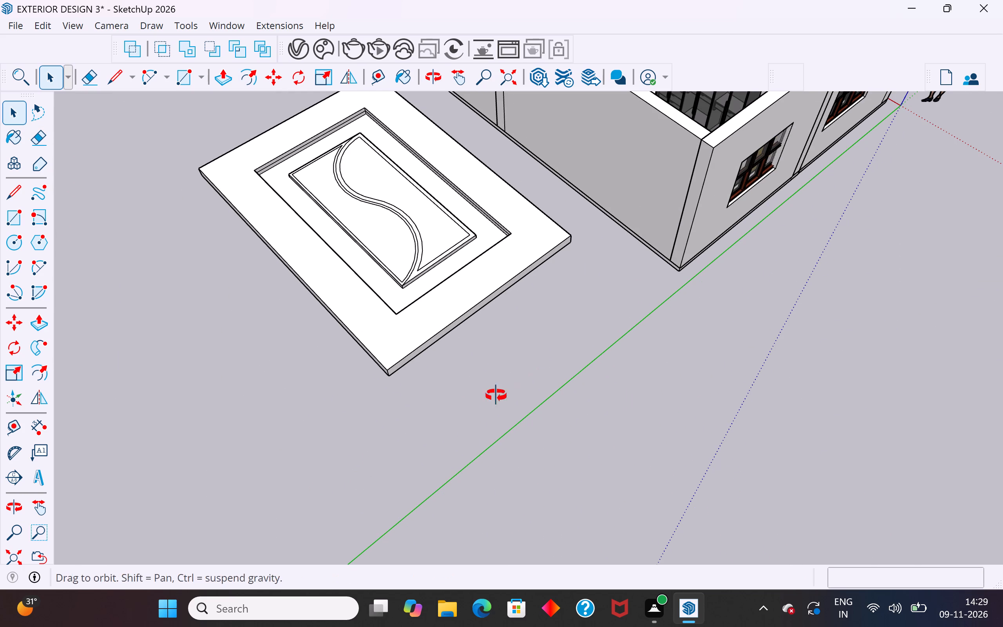
{"action": "middle_click_drag", "start_coordinate": [496, 395], "coordinate": [431, 429]}
{"action": "scroll", "coordinate": [457, 489], "scroll_direction": "down", "scroll_amount": 6}
{"action": "middle_click_drag", "start_coordinate": [489, 331], "coordinate": [462, 383]}
{"action": "scroll", "coordinate": [425, 326], "scroll_direction": "up", "scroll_amount": 6}
{"action": "middle_click_drag", "start_coordinate": [447, 342], "coordinate": [403, 392]}
{"action": "scroll", "coordinate": [403, 392], "scroll_direction": "up", "scroll_amount": 6}
{"action": "middle_click_drag", "start_coordinate": [435, 402], "coordinate": [447, 409]}
{"action": "scroll", "coordinate": [447, 409], "scroll_direction": "down", "scroll_amount": 4}
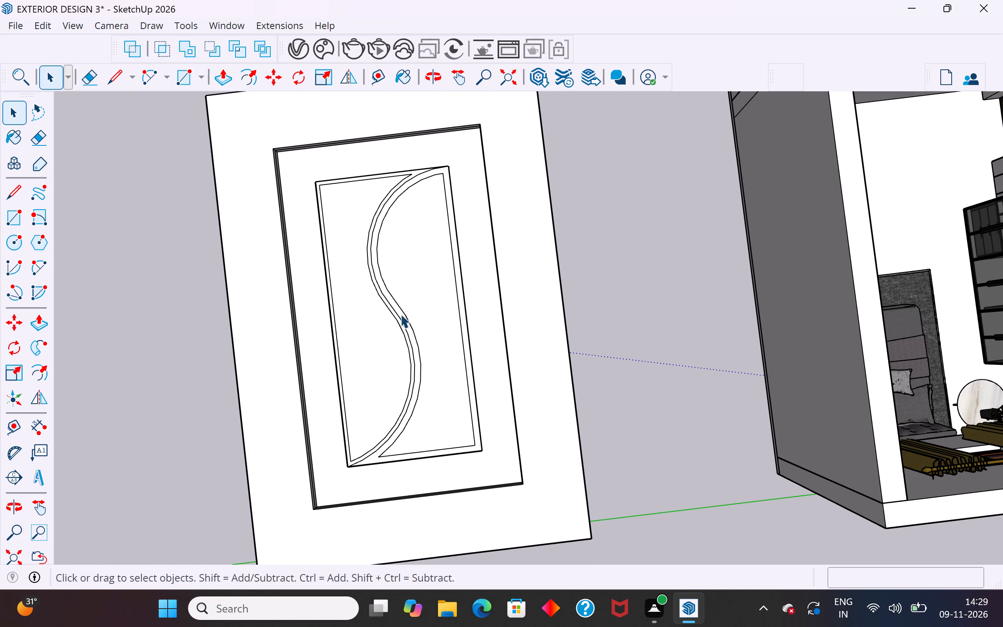
{"action": "scroll", "coordinate": [375, 315], "scroll_direction": "up", "scroll_amount": 4}
{"action": "middle_click_drag", "start_coordinate": [404, 342], "coordinate": [388, 236]}
{"action": "scroll", "coordinate": [433, 462], "scroll_direction": "down", "scroll_amount": 5}
{"action": "middle_click_drag", "start_coordinate": [430, 282], "coordinate": [434, 270]}
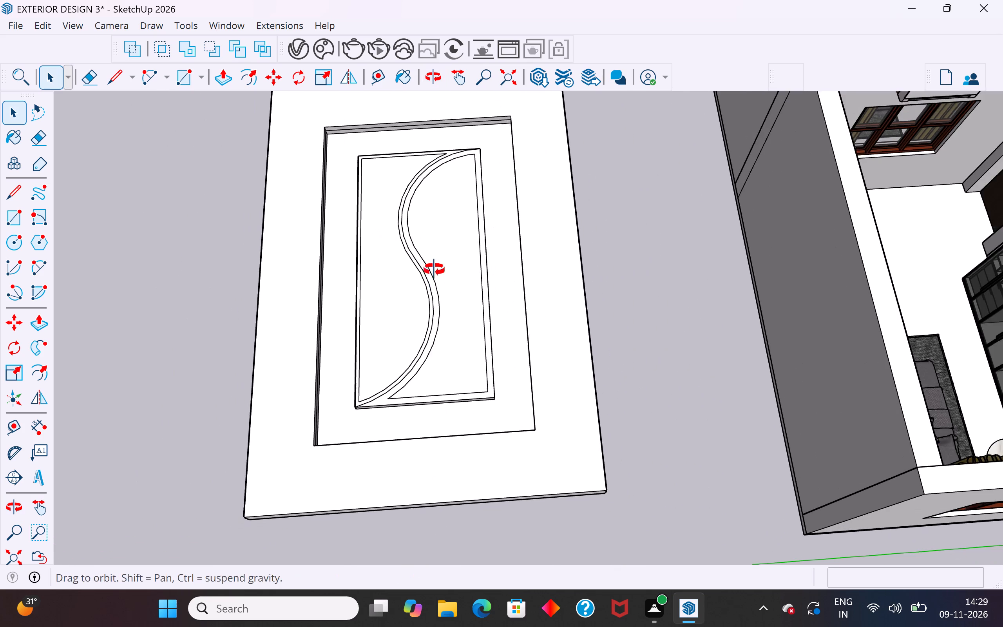
{"action": "middle_click_drag", "start_coordinate": [434, 270], "coordinate": [458, 237]}
Inside the slab group, push the inner face of the narrower-bordered half-panel down about 2" and close the group.
{"action": "left_click", "coordinate": [412, 256]}
{"action": "middle_click_drag", "start_coordinate": [465, 410], "coordinate": [562, 347]}
{"action": "double_click", "coordinate": [444, 227]}
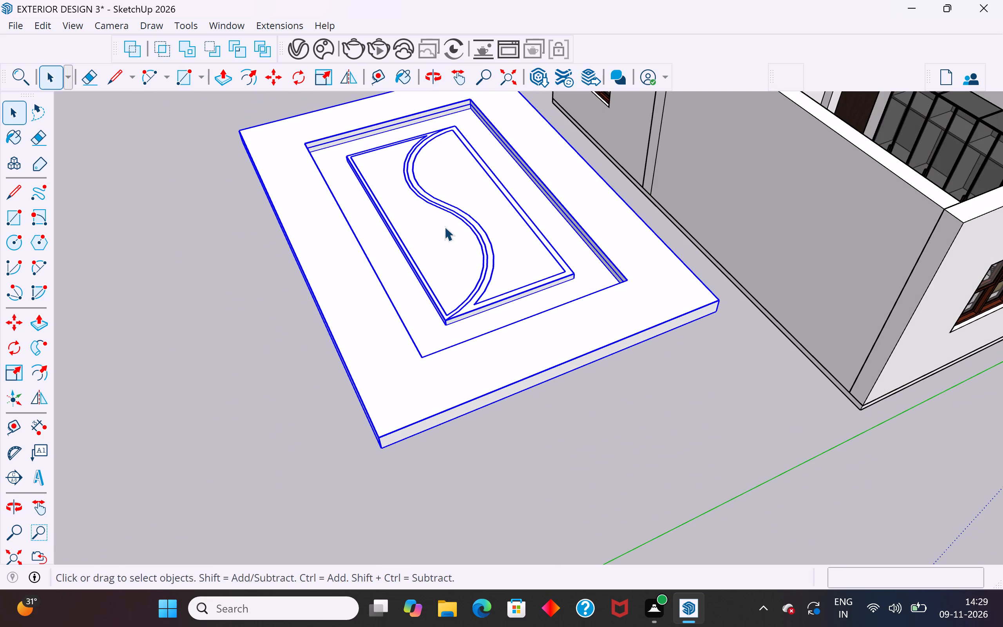
{"action": "scroll", "coordinate": [444, 227], "scroll_direction": "up", "scroll_amount": 7}
{"action": "scroll", "coordinate": [425, 272], "scroll_direction": "up", "scroll_amount": 1}
{"action": "scroll", "coordinate": [416, 358], "scroll_direction": "down", "scroll_amount": 6}
{"action": "middle_click_drag", "start_coordinate": [462, 339], "coordinate": [299, 352]}
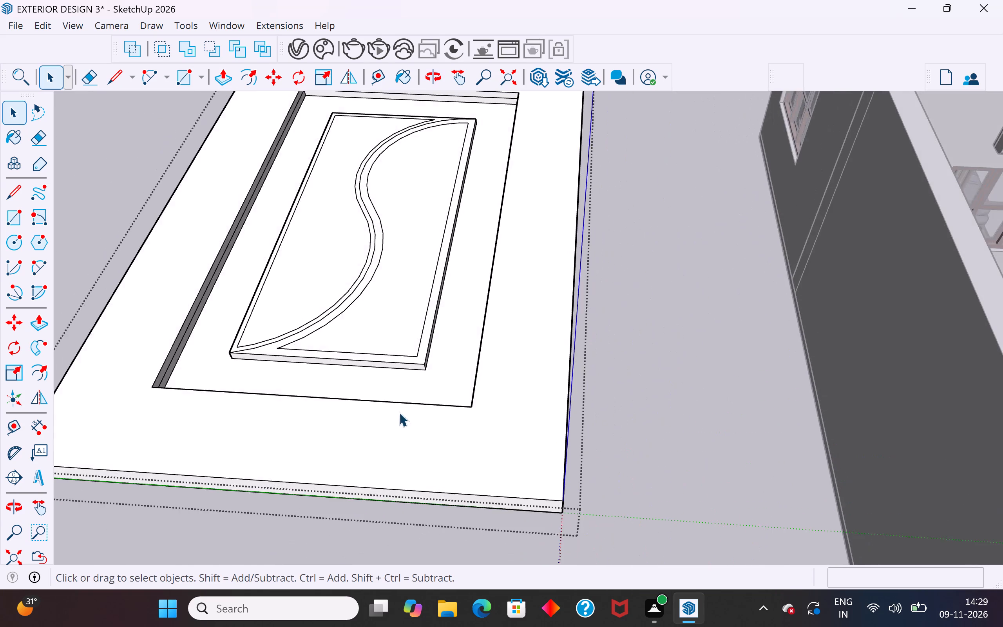
{"action": "scroll", "coordinate": [426, 429], "scroll_direction": "down", "scroll_amount": 5}
{"action": "scroll", "coordinate": [467, 412], "scroll_direction": "down", "scroll_amount": 6}
{"action": "scroll", "coordinate": [392, 256], "scroll_direction": "up", "scroll_amount": 1}
{"action": "middle_click_drag", "start_coordinate": [392, 256], "coordinate": [431, 189]}
{"action": "scroll", "coordinate": [437, 297], "scroll_direction": "up", "scroll_amount": 6}
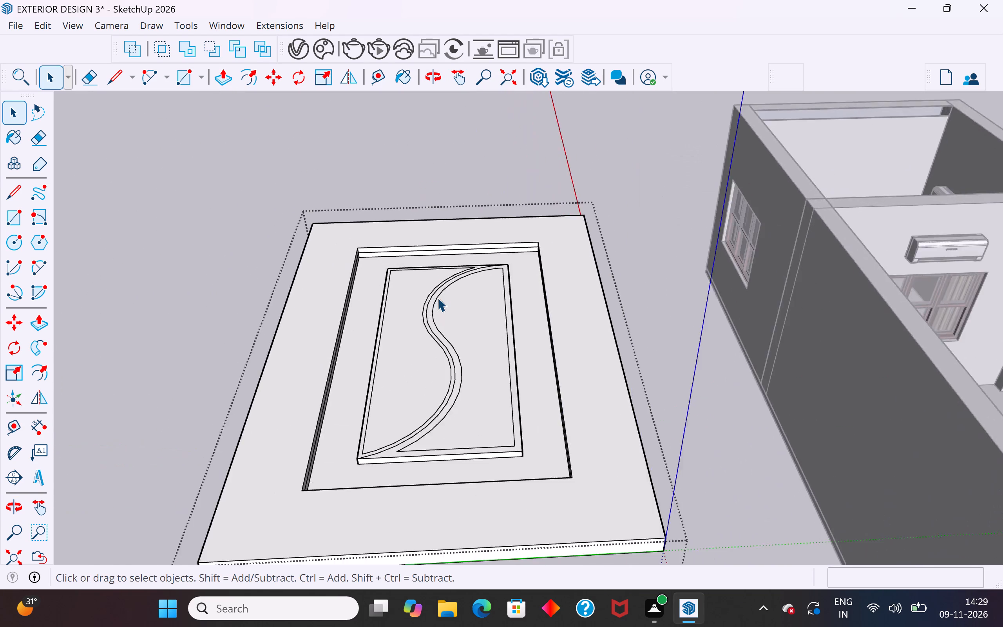
{"action": "scroll", "coordinate": [437, 297], "scroll_direction": "up", "scroll_amount": 4}
{"action": "double_click", "coordinate": [416, 358]}
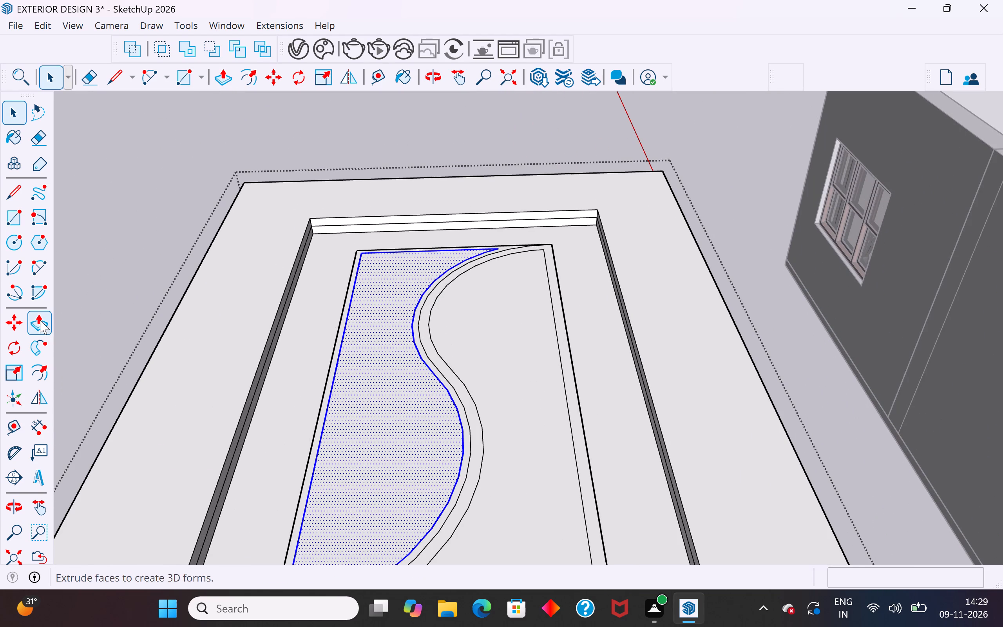
{"action": "left_click", "coordinate": [37, 320]}
{"action": "left_click", "coordinate": [385, 282]}
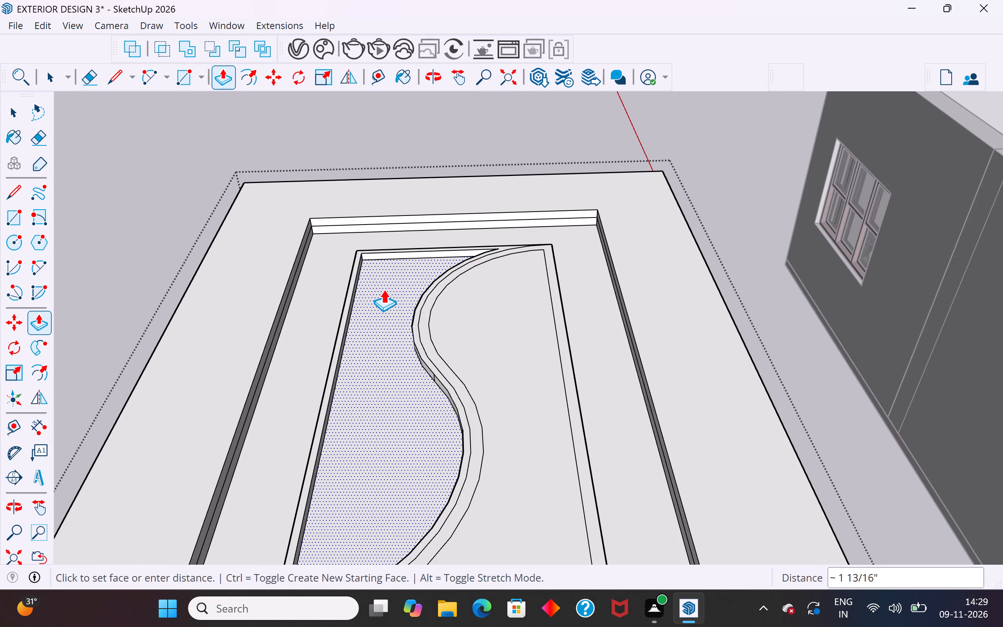
{"action": "scroll", "coordinate": [380, 287], "scroll_direction": "up", "scroll_amount": 6}
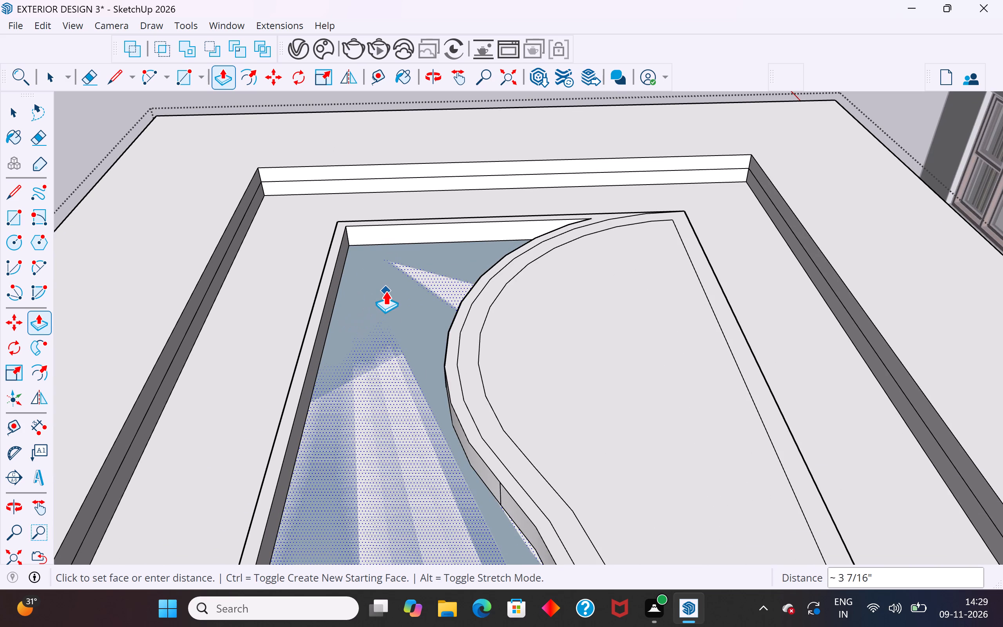
{"action": "key", "text": "Escape"}
{"action": "left_click", "coordinate": [401, 228]}
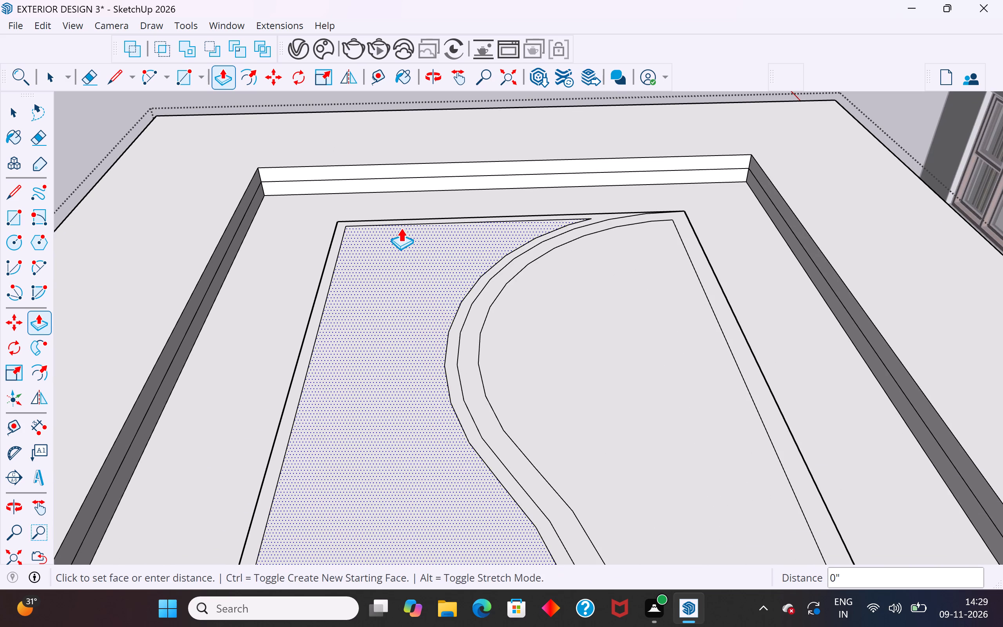
{"action": "left_click", "coordinate": [399, 239]}
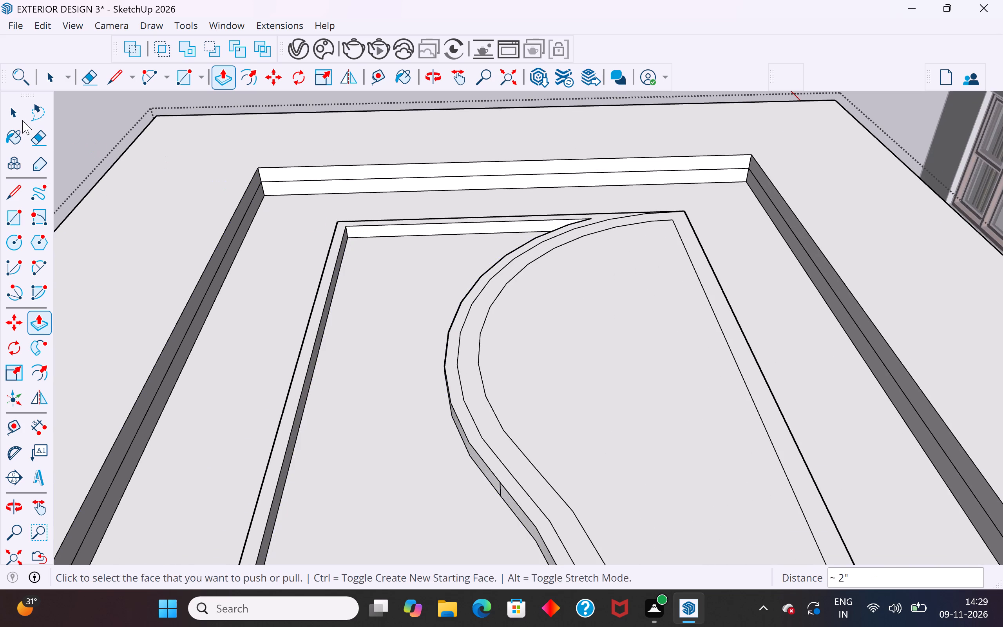
{"action": "left_click", "coordinate": [20, 115]}
{"action": "left_click", "coordinate": [89, 111]}
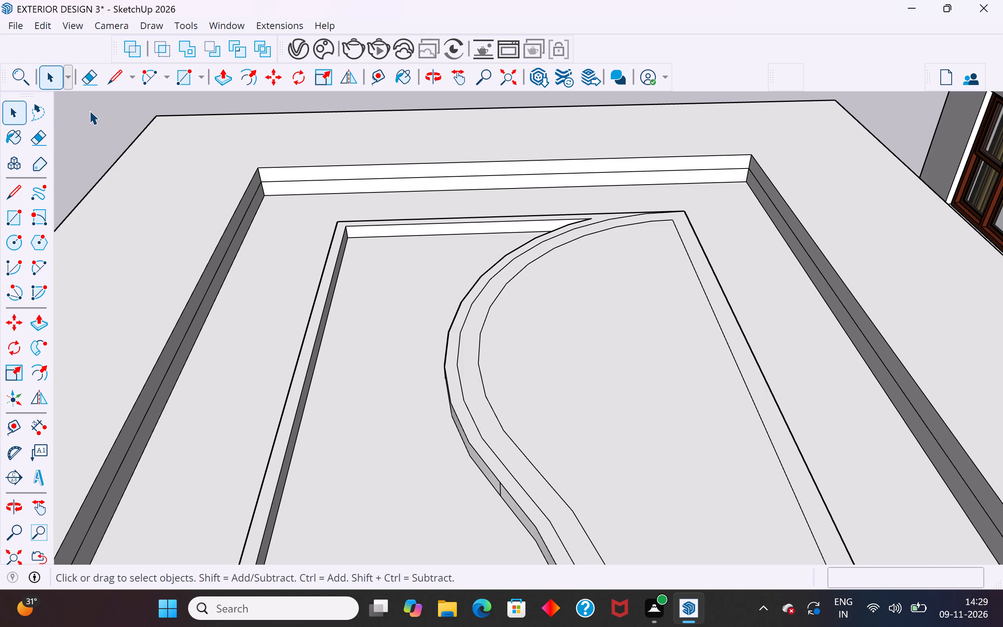
Inside the slab group, push the inner face of the wider-bordered half-panel down about 2 3/16" and close the group.
{"action": "scroll", "coordinate": [382, 274], "scroll_direction": "down", "scroll_amount": 5}
{"action": "middle_click_drag", "start_coordinate": [521, 336], "coordinate": [439, 340]}
{"action": "scroll", "coordinate": [514, 237], "scroll_direction": "down", "scroll_amount": 5}
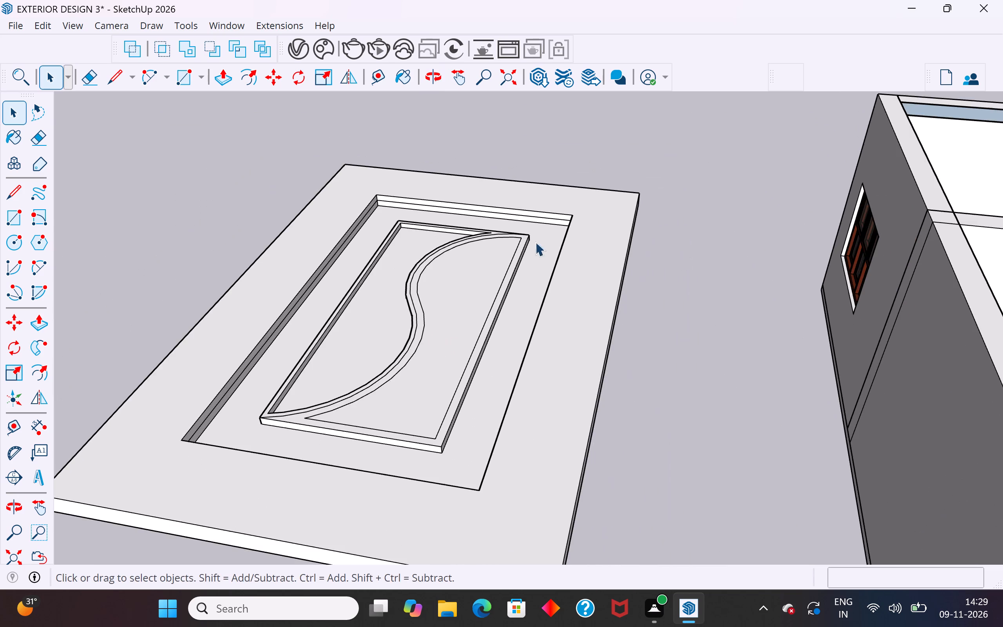
{"action": "middle_click_drag", "start_coordinate": [461, 345], "coordinate": [549, 344]}
{"action": "left_click", "coordinate": [550, 294]}
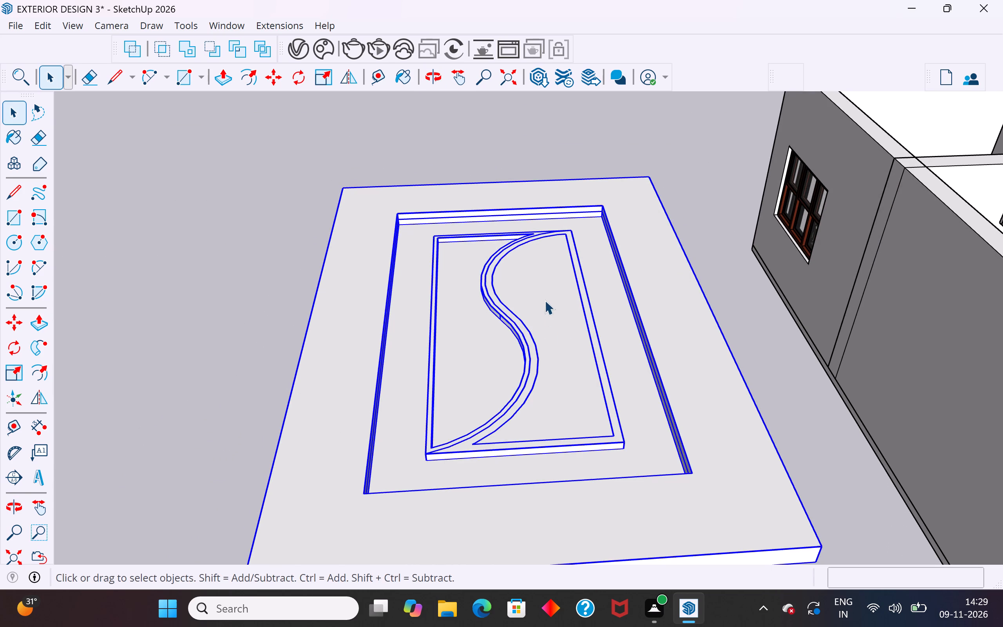
{"action": "middle_click_drag", "start_coordinate": [545, 300], "coordinate": [535, 286]}
{"action": "left_click", "coordinate": [535, 286]}
{"action": "double_click", "coordinate": [541, 299]}
{"action": "left_click", "coordinate": [541, 299]}
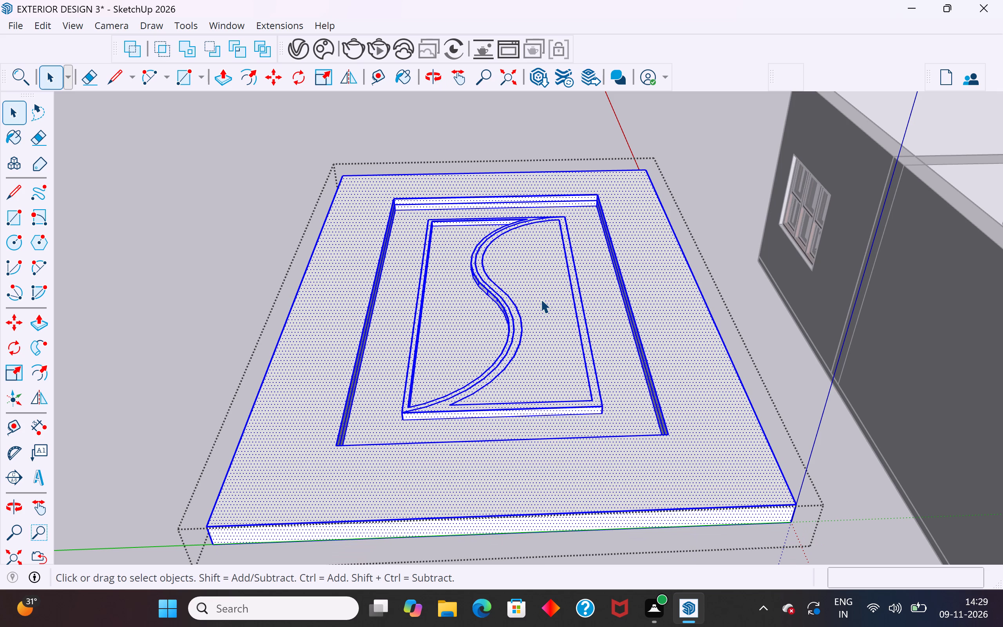
{"action": "left_click", "coordinate": [541, 299]}
{"action": "left_click", "coordinate": [41, 316]}
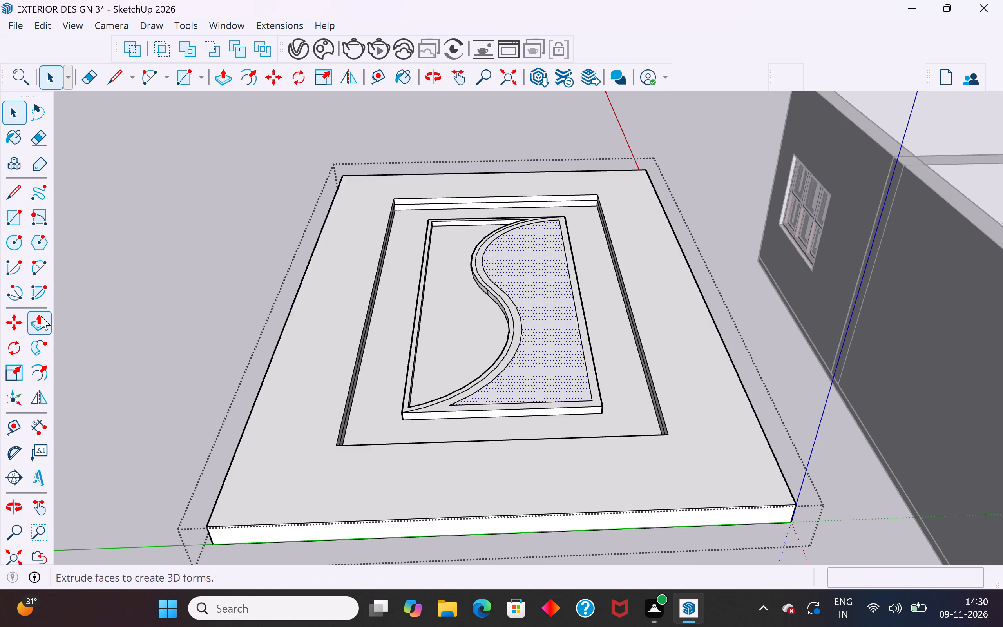
{"action": "scroll", "coordinate": [552, 228], "scroll_direction": "up", "scroll_amount": 8}
{"action": "left_click", "coordinate": [565, 205]}
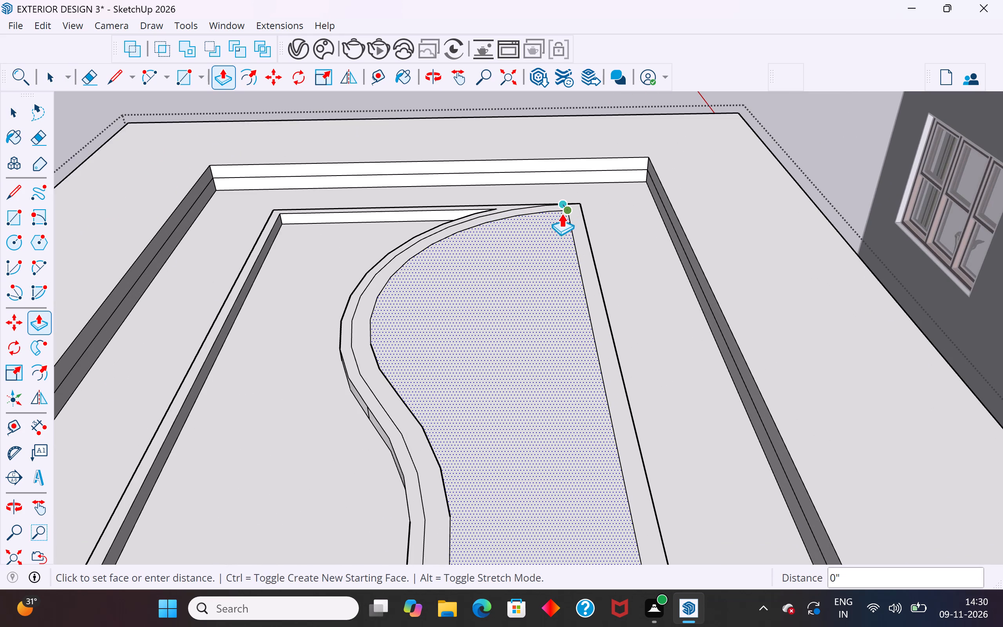
{"action": "key", "text": "Escape"}
{"action": "left_click", "coordinate": [547, 212]}
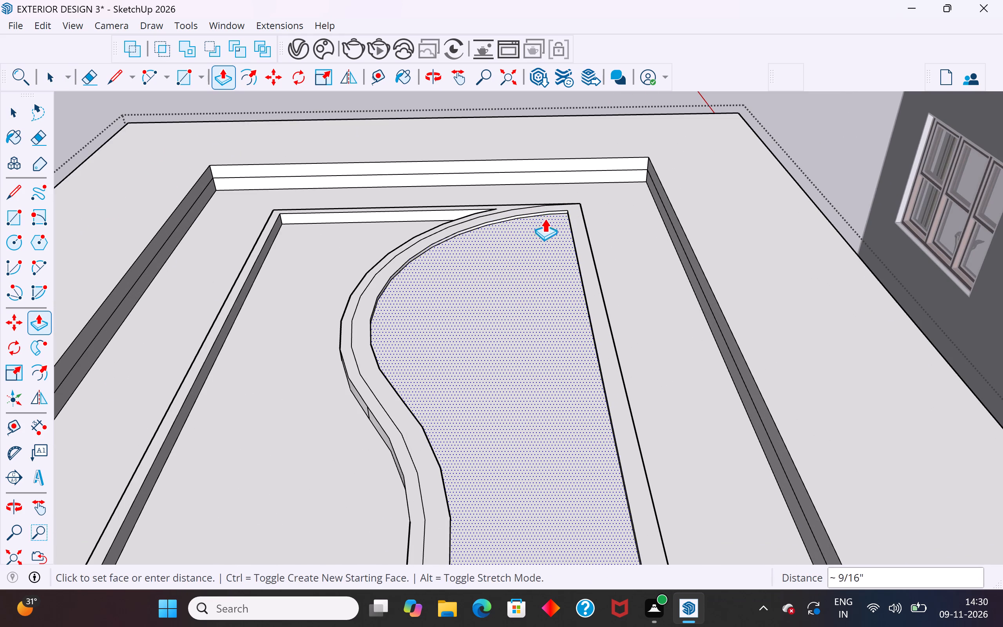
{"action": "scroll", "coordinate": [540, 226], "scroll_direction": "up", "scroll_amount": 5}
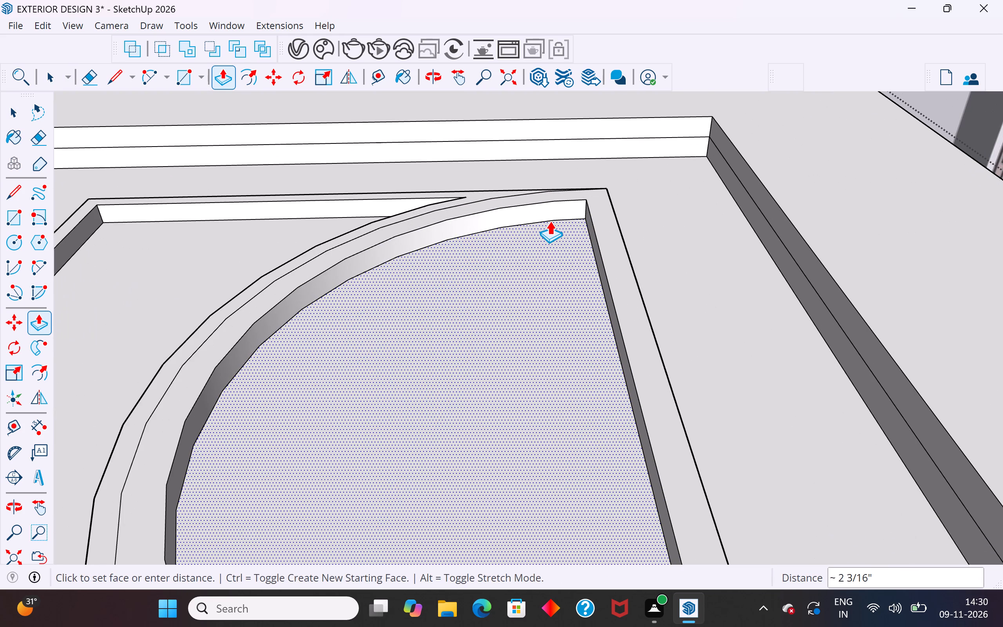
{"action": "left_click", "coordinate": [550, 221]}
{"action": "left_click", "coordinate": [12, 107]}
{"action": "scroll", "coordinate": [430, 320], "scroll_direction": "down", "scroll_amount": 11}
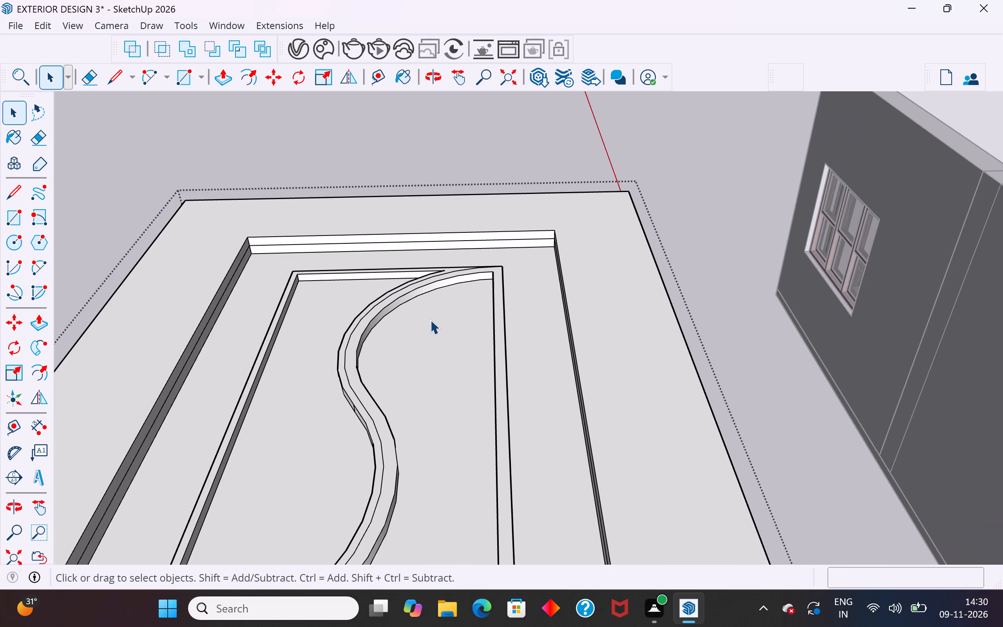
{"action": "left_click", "coordinate": [526, 145]}
Examine the ceiling slab's recessed half-panels and the raised S-curved border from above and at low angles.
{"action": "scroll", "coordinate": [508, 198], "scroll_direction": "down", "scroll_amount": 5}
{"action": "middle_click_drag", "start_coordinate": [453, 288], "coordinate": [453, 410]}
{"action": "scroll", "coordinate": [486, 205], "scroll_direction": "down", "scroll_amount": 5}
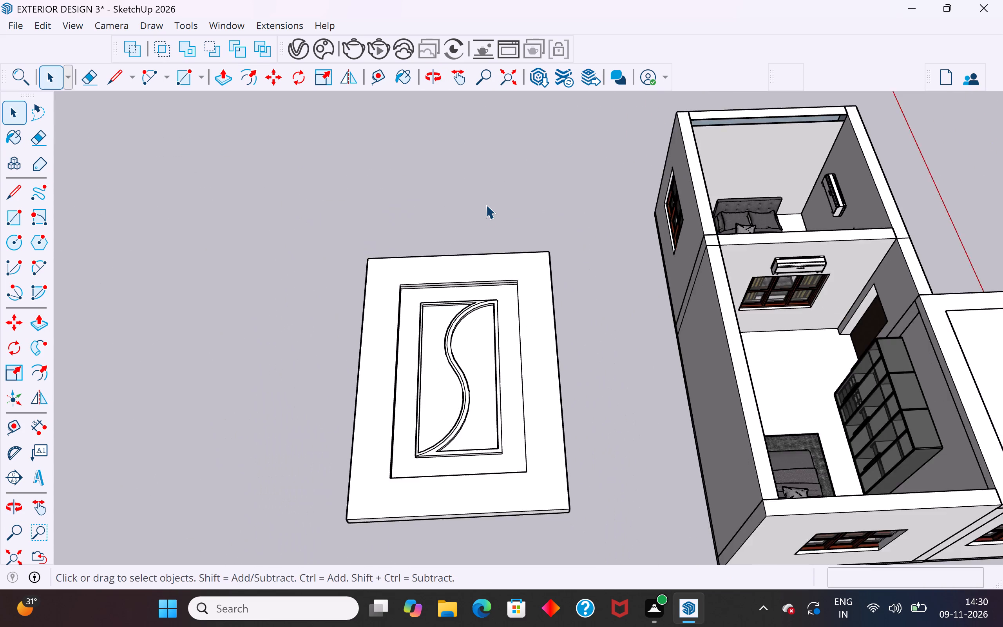
{"action": "middle_click_drag", "start_coordinate": [491, 233], "coordinate": [487, 297]}
{"action": "scroll", "coordinate": [457, 450], "scroll_direction": "up", "scroll_amount": 5}
{"action": "middle_click_drag", "start_coordinate": [464, 193], "coordinate": [450, 272]}
{"action": "scroll", "coordinate": [441, 413], "scroll_direction": "up", "scroll_amount": 4}
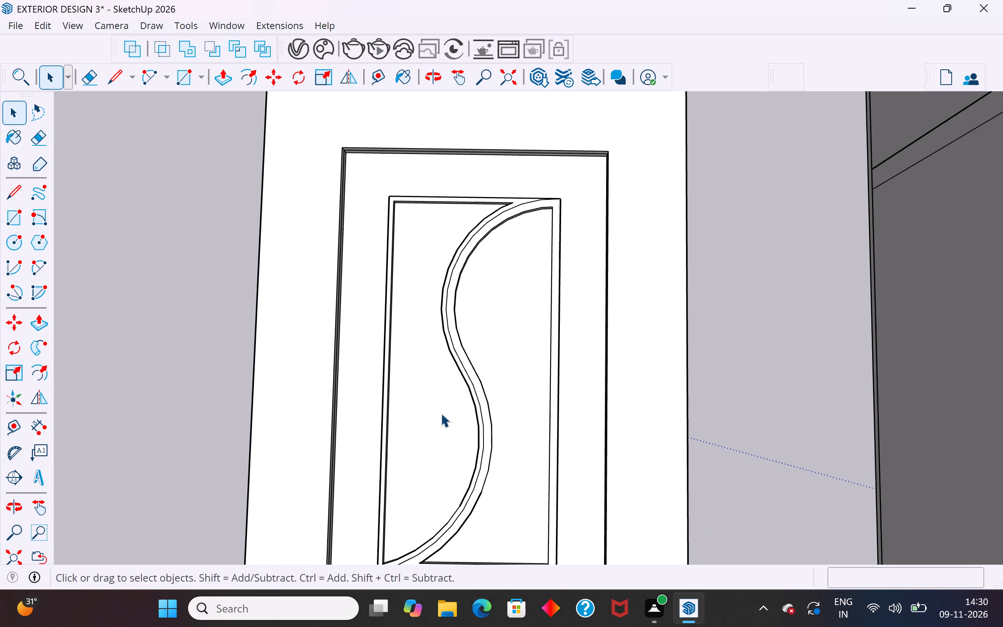
{"action": "middle_click_drag", "start_coordinate": [493, 212], "coordinate": [483, 249]}
{"action": "scroll", "coordinate": [474, 352], "scroll_direction": "up", "scroll_amount": 1}
{"action": "scroll", "coordinate": [462, 194], "scroll_direction": "down", "scroll_amount": 4}
{"action": "scroll", "coordinate": [531, 376], "scroll_direction": "up", "scroll_amount": 4}
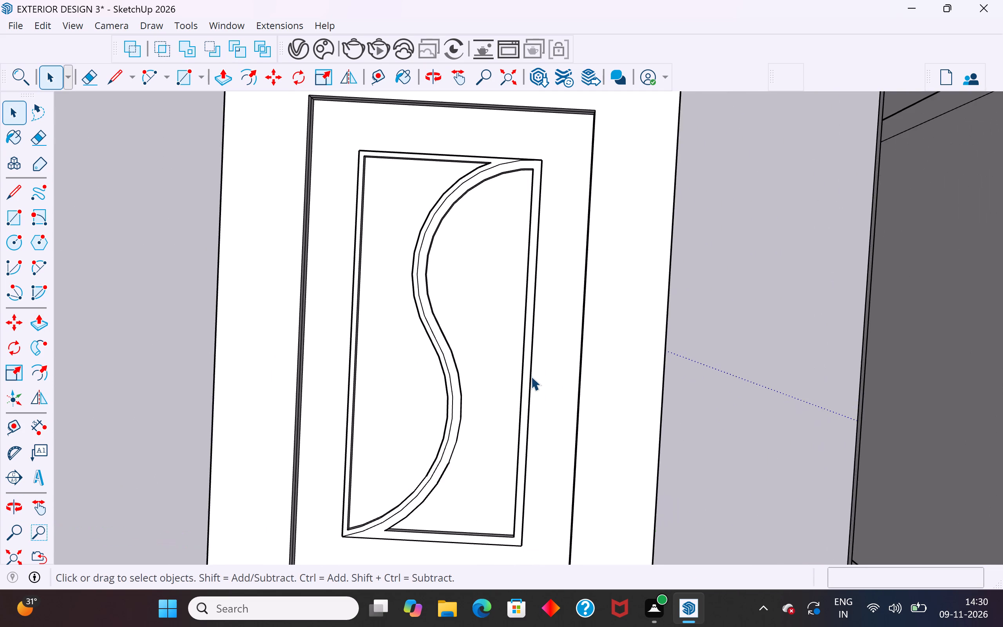
{"action": "scroll", "coordinate": [531, 376], "scroll_direction": "up", "scroll_amount": 2}
{"action": "middle_click_drag", "start_coordinate": [521, 368], "coordinate": [477, 228]}
{"action": "scroll", "coordinate": [404, 459], "scroll_direction": "down", "scroll_amount": 5}
{"action": "middle_click_drag", "start_coordinate": [408, 457], "coordinate": [620, 342]}
{"action": "scroll", "coordinate": [473, 461], "scroll_direction": "down", "scroll_amount": 5}
{"action": "middle_click_drag", "start_coordinate": [497, 379], "coordinate": [455, 285]}
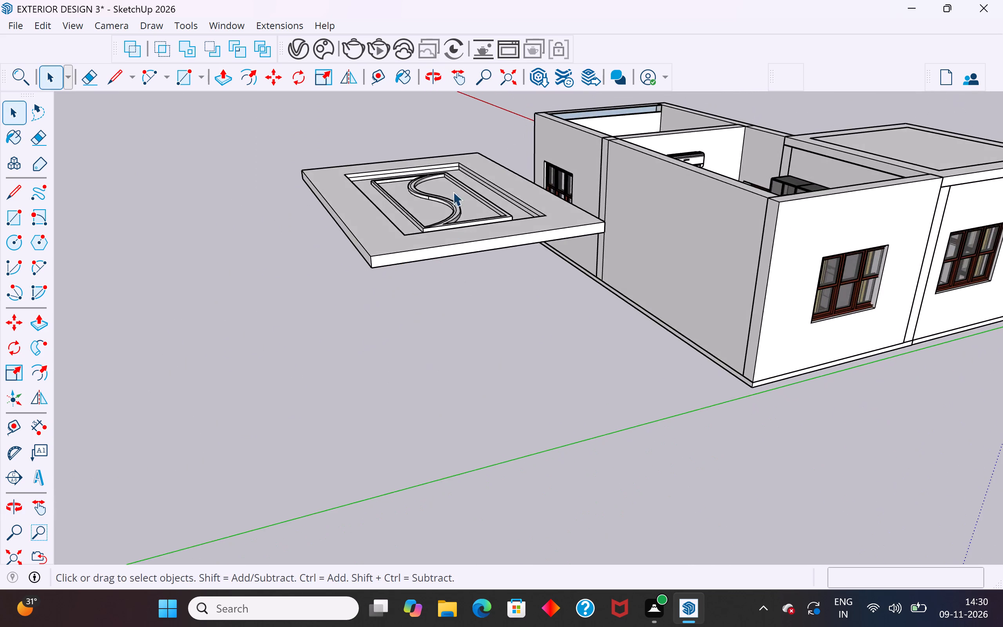
{"action": "scroll", "coordinate": [460, 167], "scroll_direction": "up", "scroll_amount": 16}
{"action": "middle_click_drag", "start_coordinate": [460, 310], "coordinate": [400, 316]}
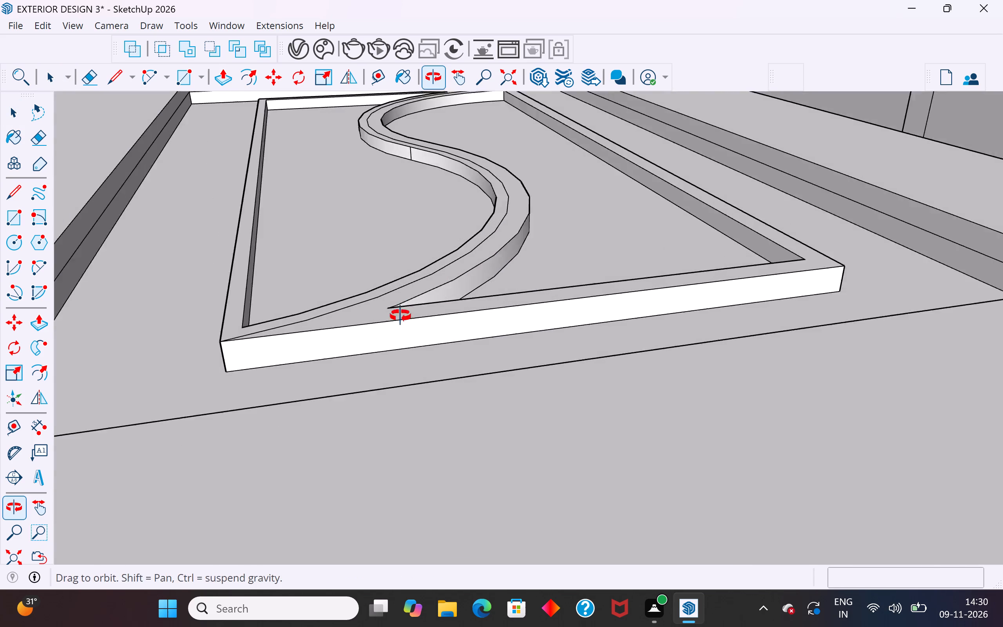
{"action": "middle_click_drag", "start_coordinate": [400, 316], "coordinate": [357, 328]}
{"action": "scroll", "coordinate": [357, 328], "scroll_direction": "up", "scroll_amount": 1}
{"action": "scroll", "coordinate": [294, 468], "scroll_direction": "down", "scroll_amount": 17}
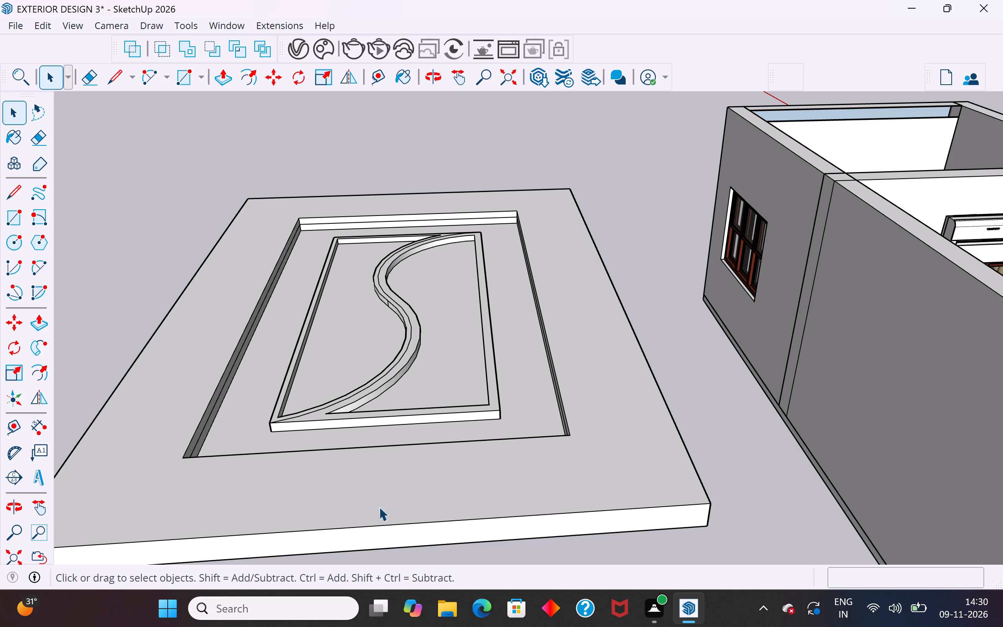
Examine the ceiling slab's raised S-curved border and recessed half-panels from above and from several angles.
{"action": "scroll", "coordinate": [393, 388], "scroll_direction": "up", "scroll_amount": 2}
{"action": "middle_click_drag", "start_coordinate": [465, 371], "coordinate": [453, 498]}
{"action": "scroll", "coordinate": [512, 288], "scroll_direction": "down", "scroll_amount": 2}
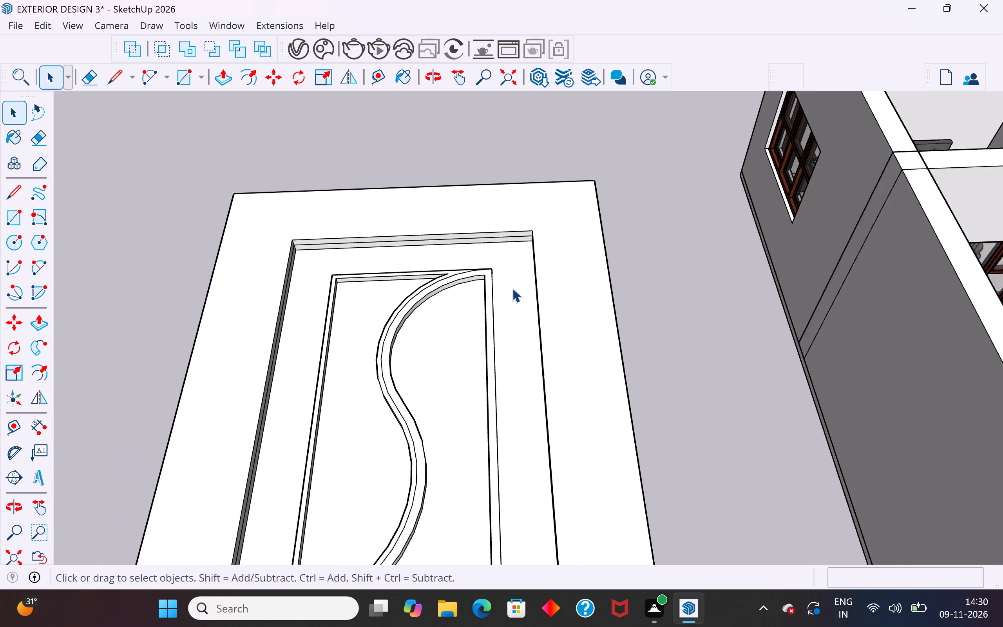
{"action": "scroll", "coordinate": [512, 288], "scroll_direction": "down", "scroll_amount": 3}
{"action": "middle_click_drag", "start_coordinate": [512, 288], "coordinate": [527, 356]}
{"action": "scroll", "coordinate": [457, 422], "scroll_direction": "up", "scroll_amount": 4}
{"action": "middle_click_drag", "start_coordinate": [484, 381], "coordinate": [484, 366]}
{"action": "scroll", "coordinate": [499, 289], "scroll_direction": "down", "scroll_amount": 3}
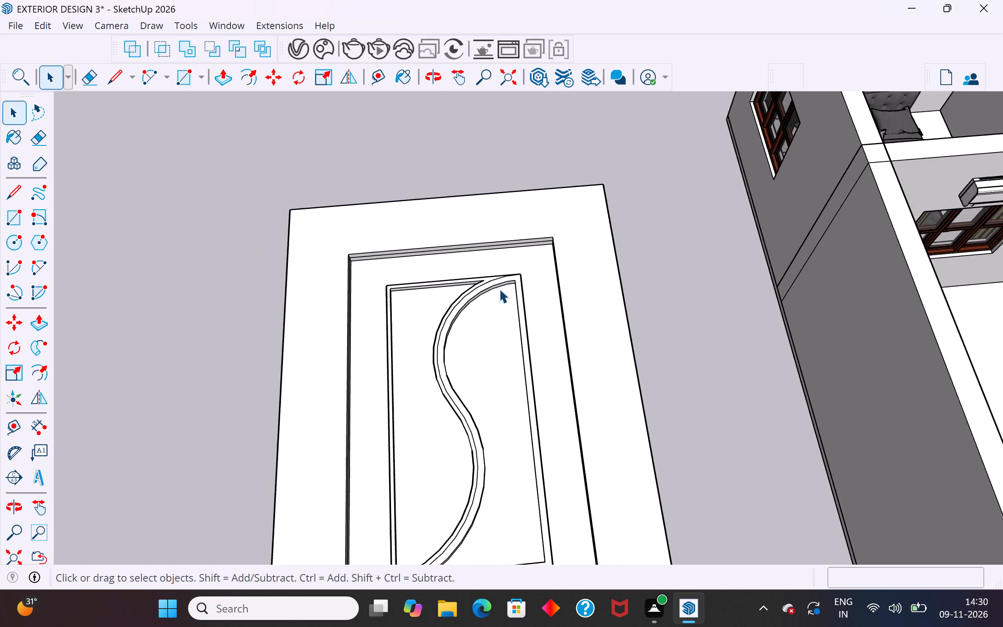
{"action": "scroll", "coordinate": [499, 289], "scroll_direction": "down", "scroll_amount": 3}
{"action": "middle_click_drag", "start_coordinate": [499, 289], "coordinate": [478, 373]}
{"action": "scroll", "coordinate": [474, 397], "scroll_direction": "up", "scroll_amount": 8}
{"action": "middle_click_drag", "start_coordinate": [482, 384], "coordinate": [381, 284]}
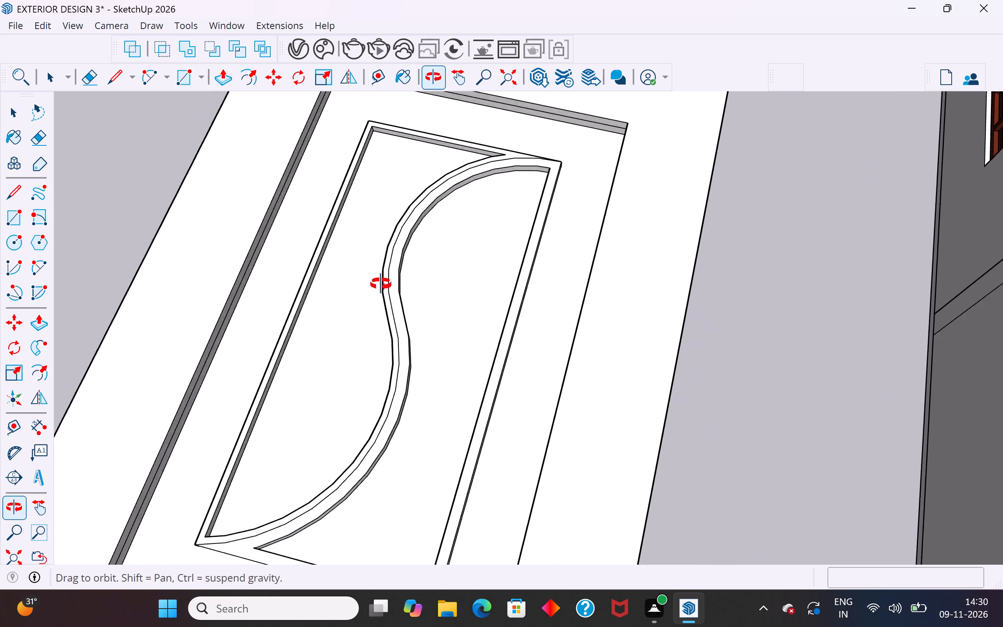
{"action": "middle_click_drag", "start_coordinate": [381, 284], "coordinate": [382, 248]}
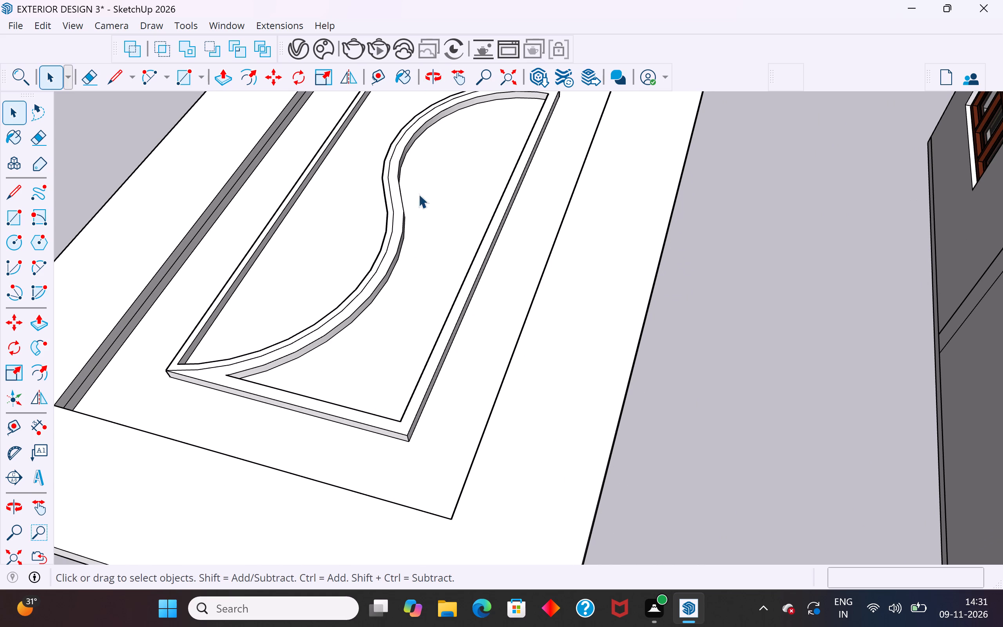
{"action": "scroll", "coordinate": [539, 458], "scroll_direction": "down", "scroll_amount": 5}
{"action": "middle_click_drag", "start_coordinate": [535, 401], "coordinate": [433, 275]}
{"action": "scroll", "coordinate": [511, 428], "scroll_direction": "down", "scroll_amount": 5}
{"action": "scroll", "coordinate": [392, 199], "scroll_direction": "up", "scroll_amount": 1}
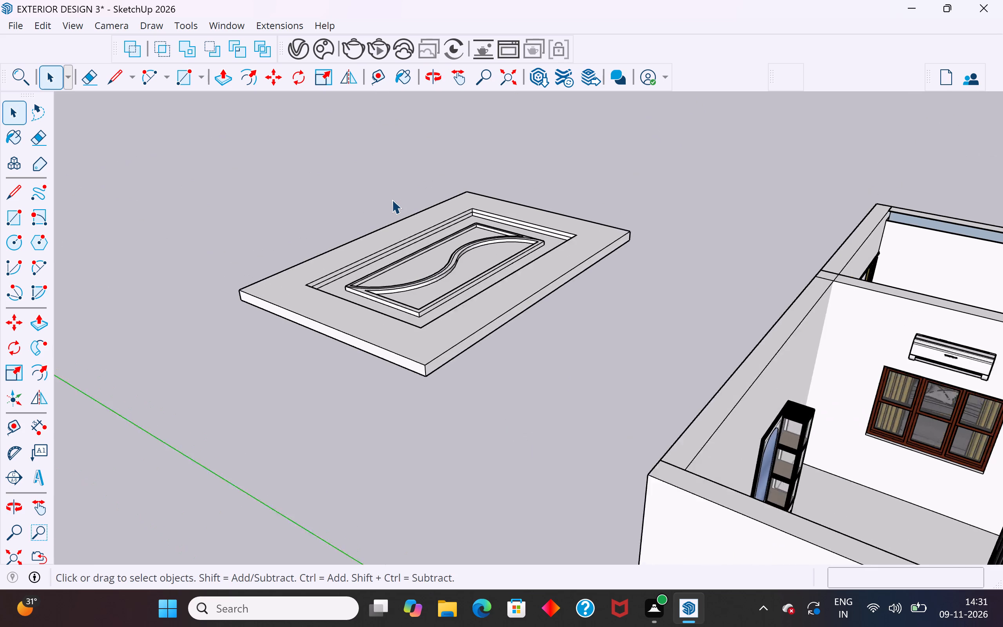
{"action": "scroll", "coordinate": [392, 199], "scroll_direction": "up", "scroll_amount": 2}
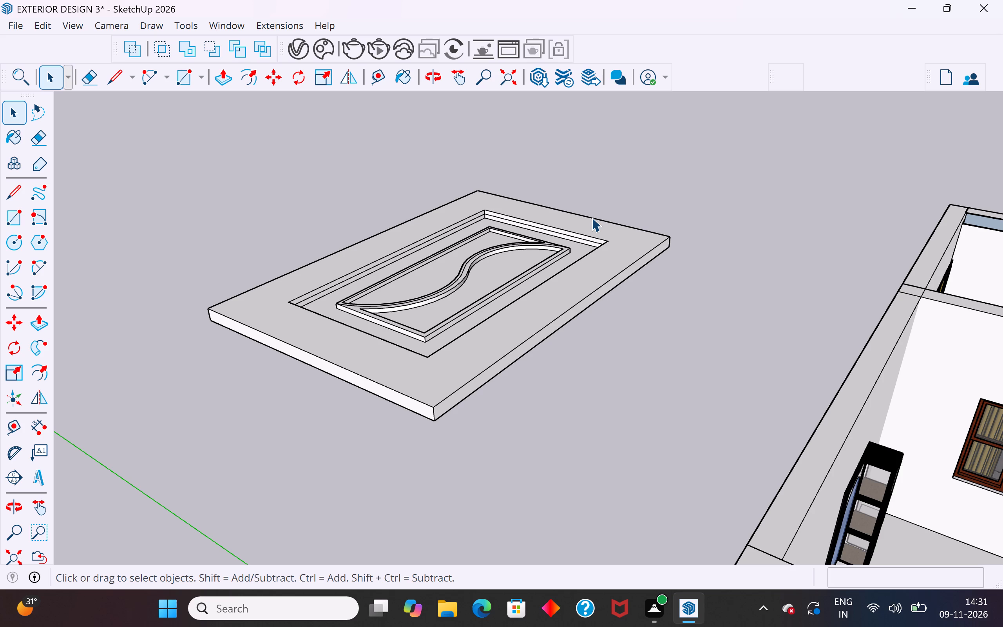
Inside the slab group, select one curved segment of the S border's side wall and add a new V-Ray Emissive material.
{"action": "scroll", "coordinate": [496, 252], "scroll_direction": "up", "scroll_amount": 9}
{"action": "left_click", "coordinate": [497, 252]}
{"action": "scroll", "coordinate": [497, 252], "scroll_direction": "up", "scroll_amount": 6}
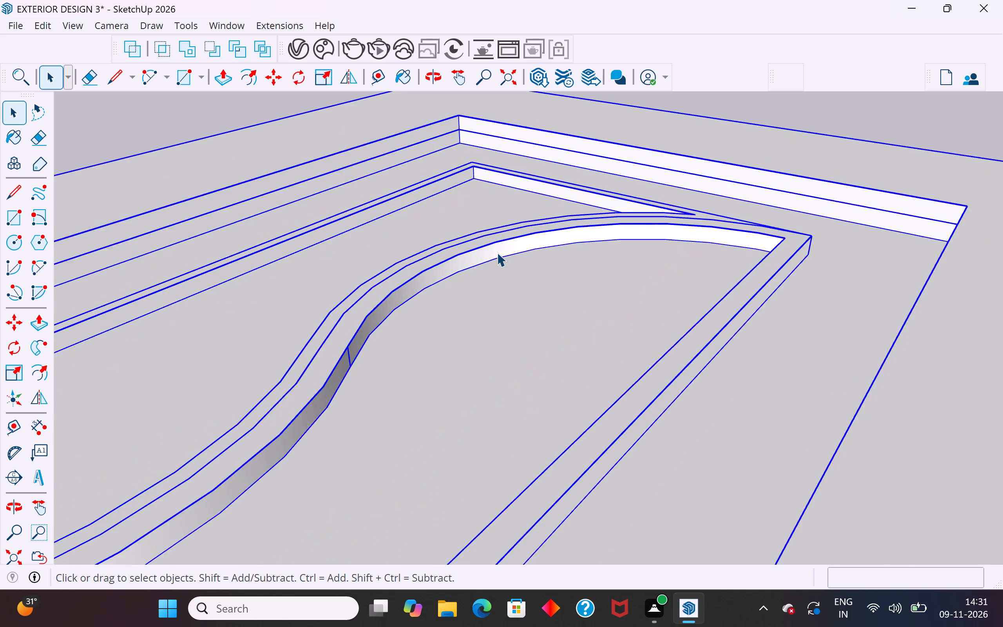
{"action": "double_click", "coordinate": [500, 242]}
{"action": "left_click", "coordinate": [520, 243]}
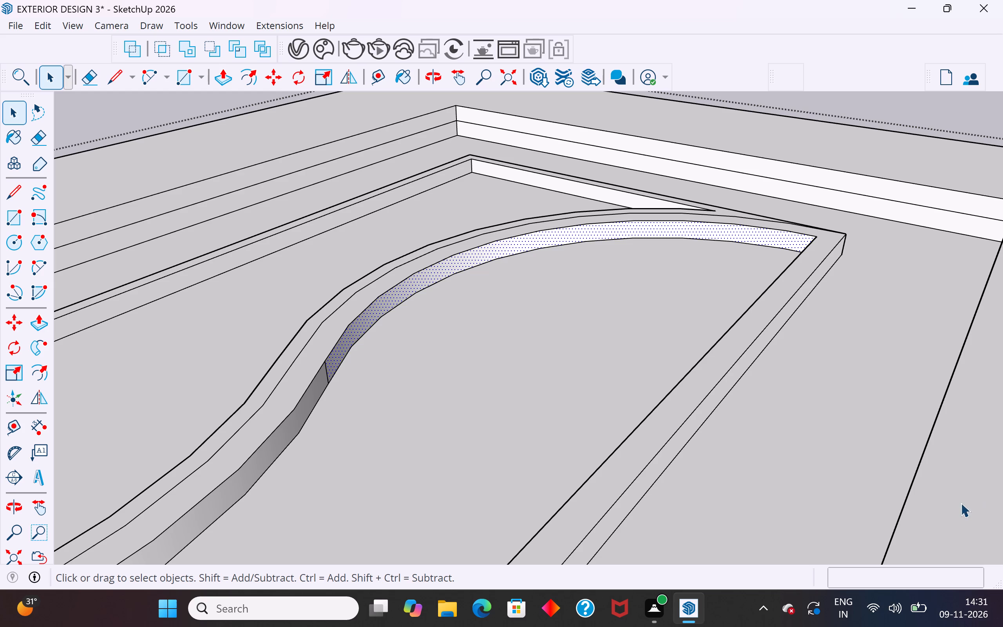
{"action": "left_click", "coordinate": [301, 51]}
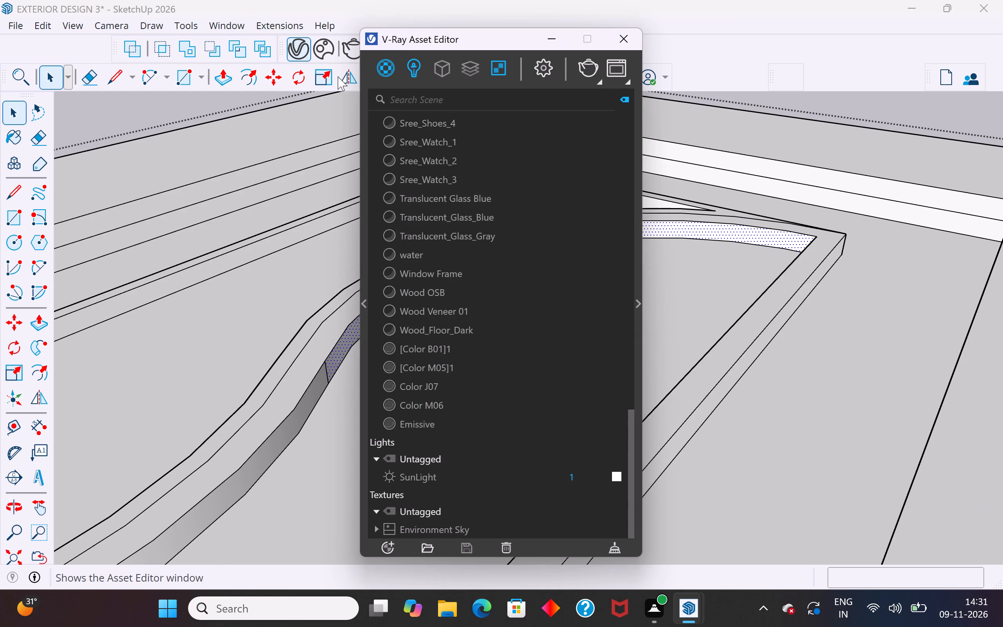
{"action": "left_click", "coordinate": [385, 67]}
{"action": "right_click", "coordinate": [385, 67]}
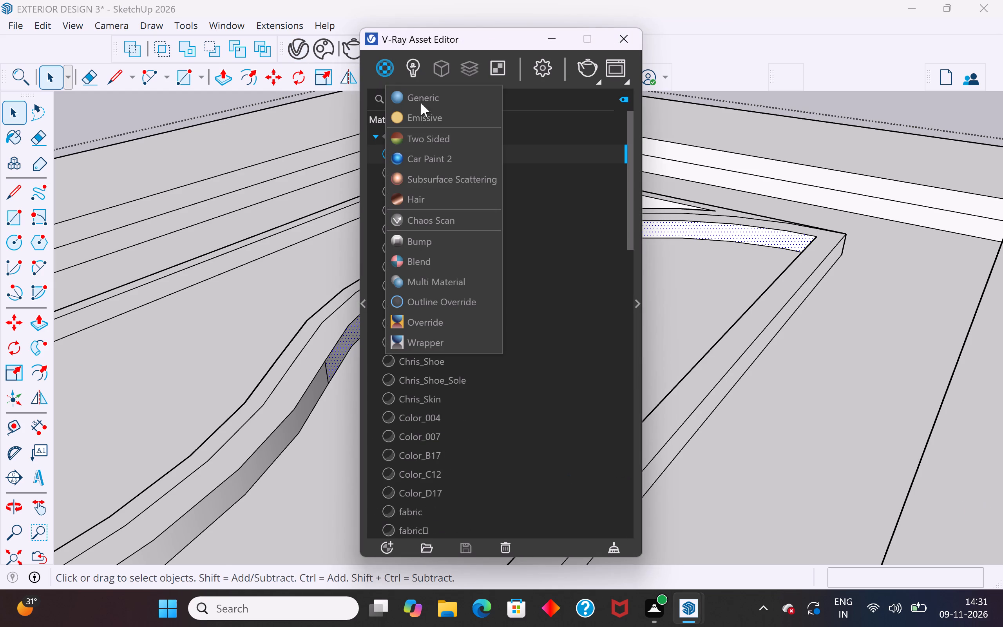
{"action": "left_click", "coordinate": [436, 120]}
Apply the existing V-Ray material named Emissive to the selected curved wall segment of the S border.
{"action": "scroll", "coordinate": [442, 452], "scroll_direction": "down", "scroll_amount": 3}
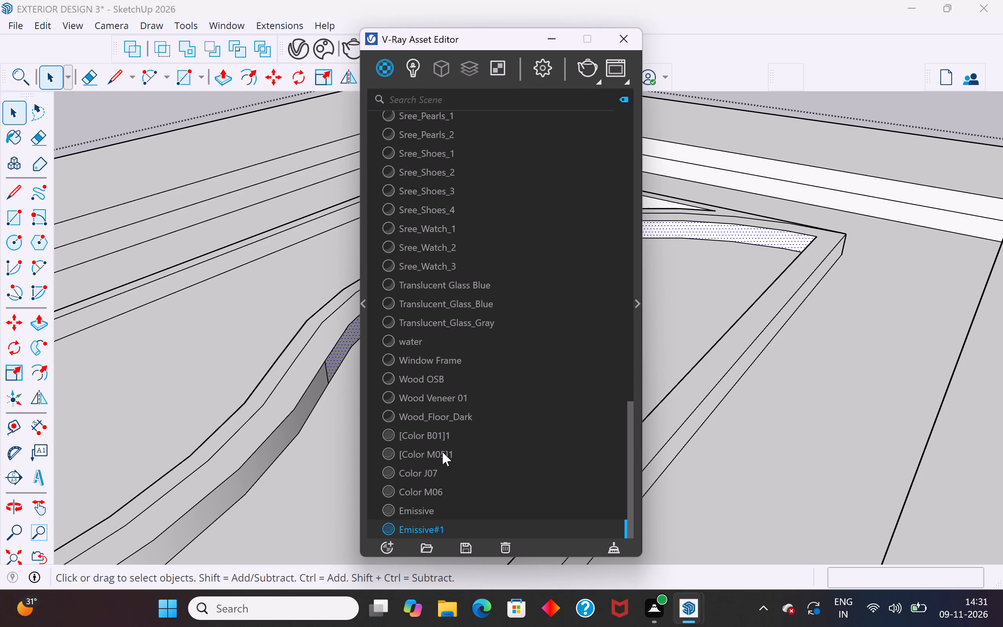
{"action": "left_click", "coordinate": [434, 514]}
{"action": "left_click", "coordinate": [512, 41]}
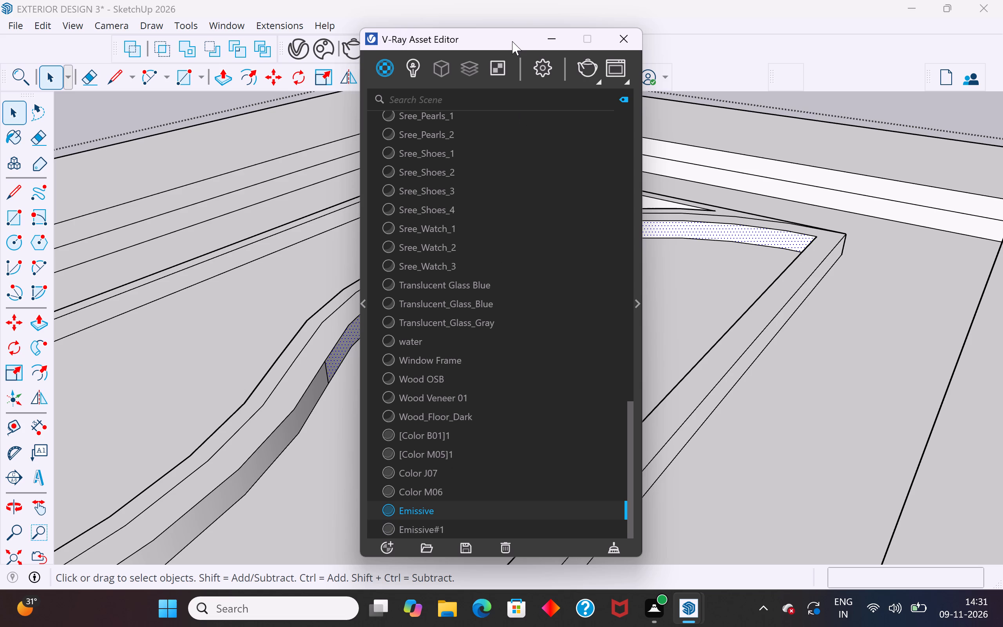
{"action": "left_click", "coordinate": [633, 303]}
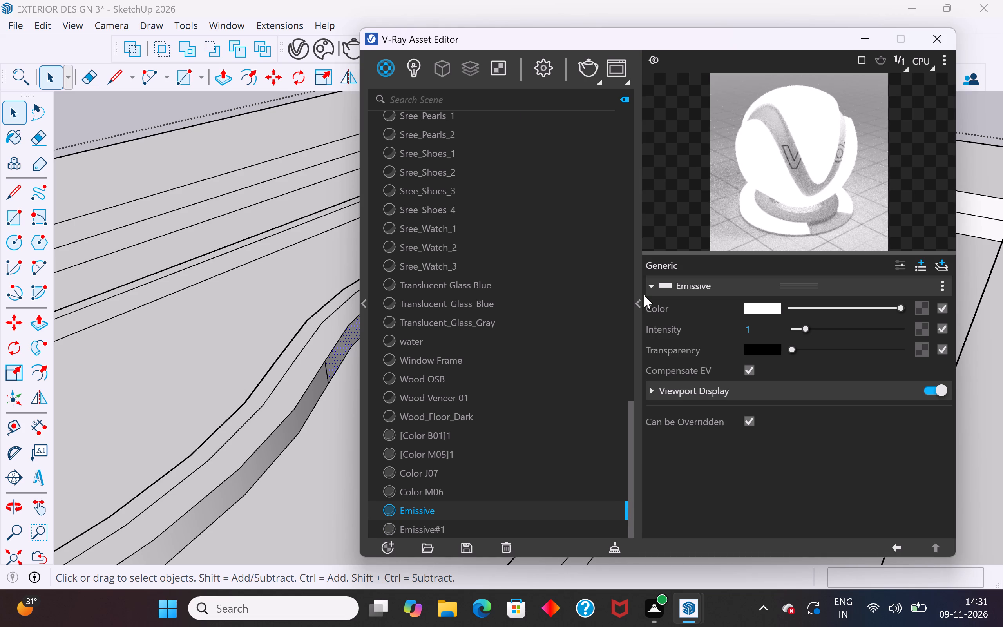
{"action": "left_click_drag", "start_coordinate": [704, 36], "coordinate": [913, 171]}
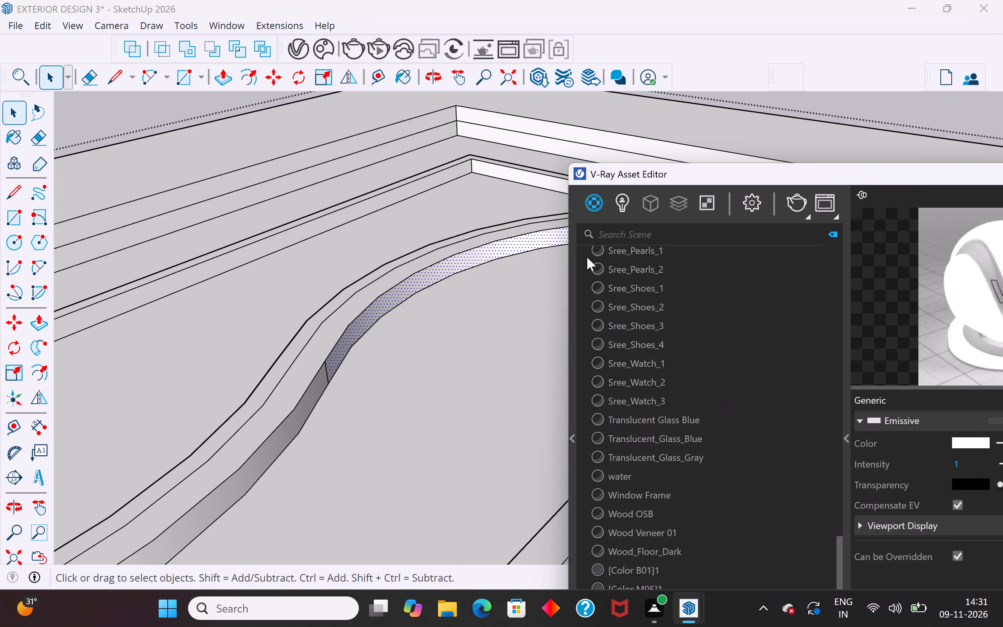
{"action": "scroll", "coordinate": [441, 259], "scroll_direction": "down", "scroll_amount": 5}
{"action": "scroll", "coordinate": [458, 287], "scroll_direction": "up", "scroll_amount": 1}
{"action": "scroll", "coordinate": [161, 282], "scroll_direction": "down", "scroll_amount": 4}
{"action": "scroll", "coordinate": [478, 261], "scroll_direction": "up", "scroll_amount": 6}
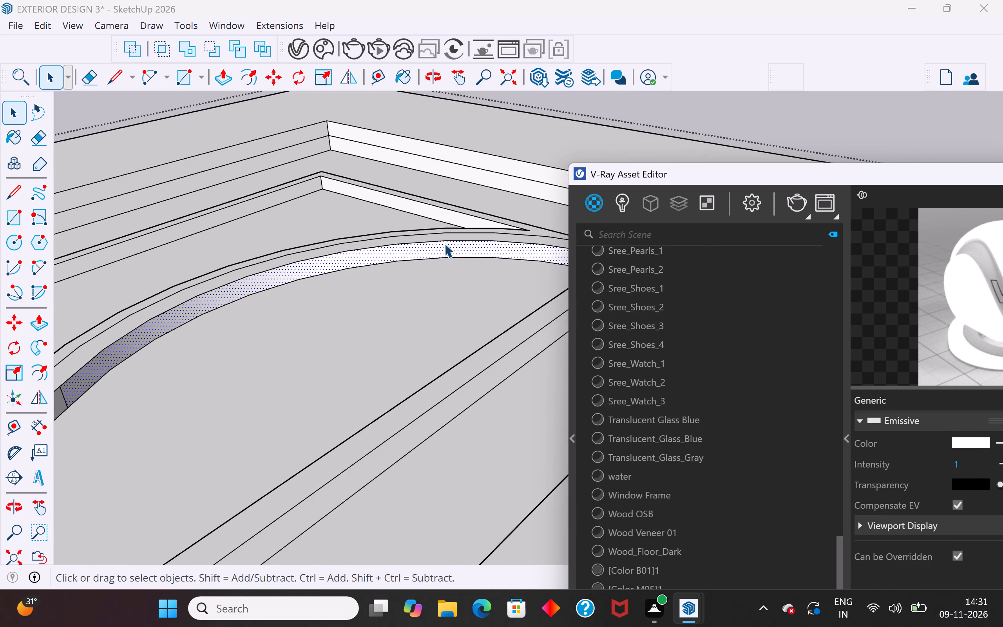
{"action": "scroll", "coordinate": [668, 422], "scroll_direction": "down", "scroll_amount": 4}
{"action": "left_click_drag", "start_coordinate": [749, 170], "coordinate": [717, 41]}
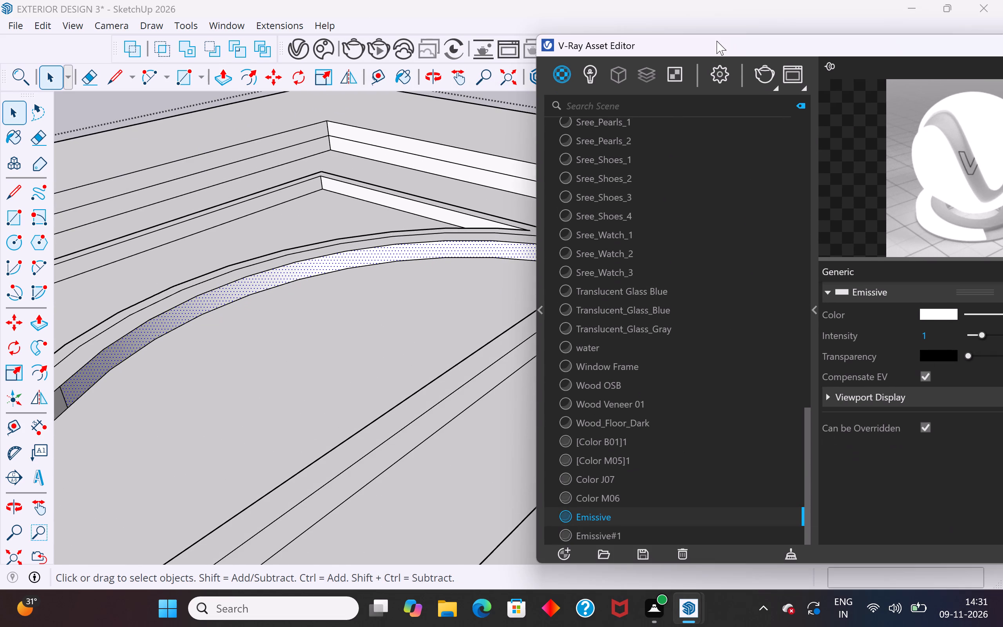
{"action": "right_click", "coordinate": [595, 516]}
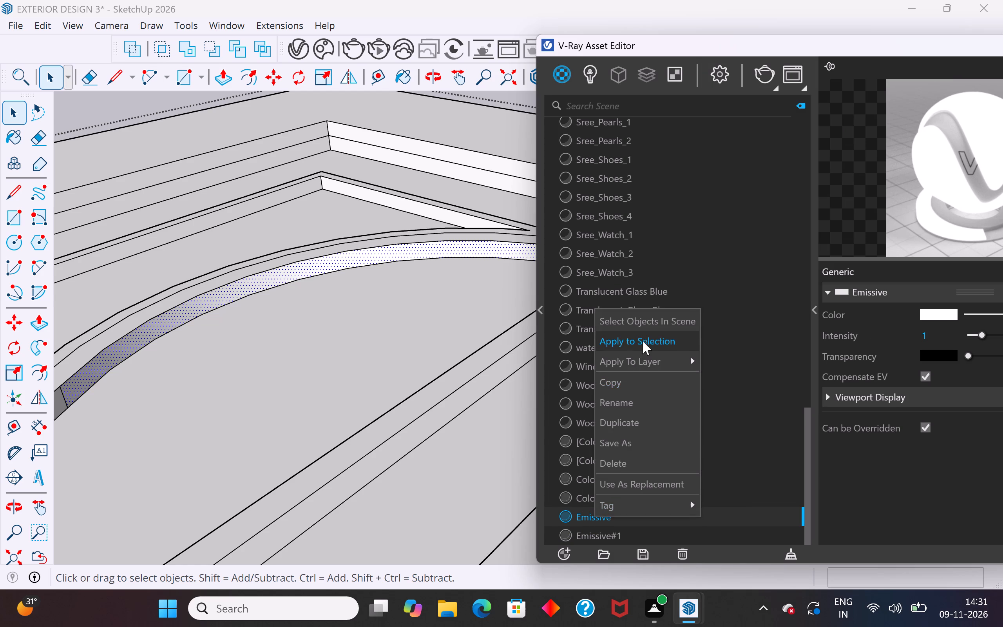
{"action": "left_click", "coordinate": [643, 341]}
Apply the Emissive material to the adjoining curved segment on the same side of the S border.
{"action": "scroll", "coordinate": [485, 377], "scroll_direction": "down", "scroll_amount": 11}
{"action": "middle_click_drag", "start_coordinate": [429, 414], "coordinate": [438, 386]}
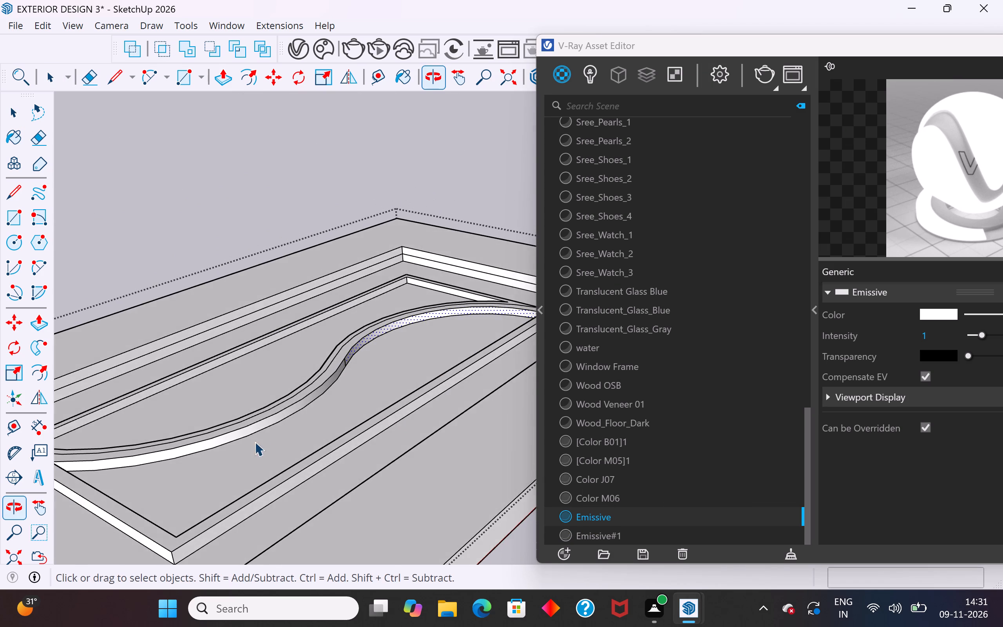
{"action": "scroll", "coordinate": [254, 442], "scroll_direction": "up", "scroll_amount": 10}
{"action": "left_click", "coordinate": [259, 390]}
{"action": "left_click", "coordinate": [272, 396]}
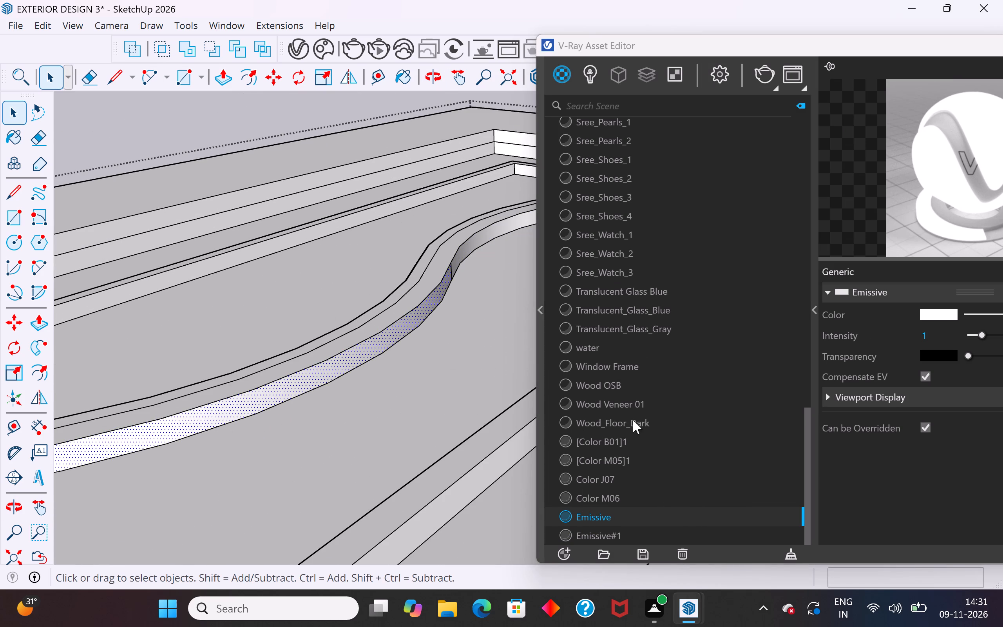
{"action": "right_click", "coordinate": [604, 521]}
{"action": "left_click", "coordinate": [686, 348]}
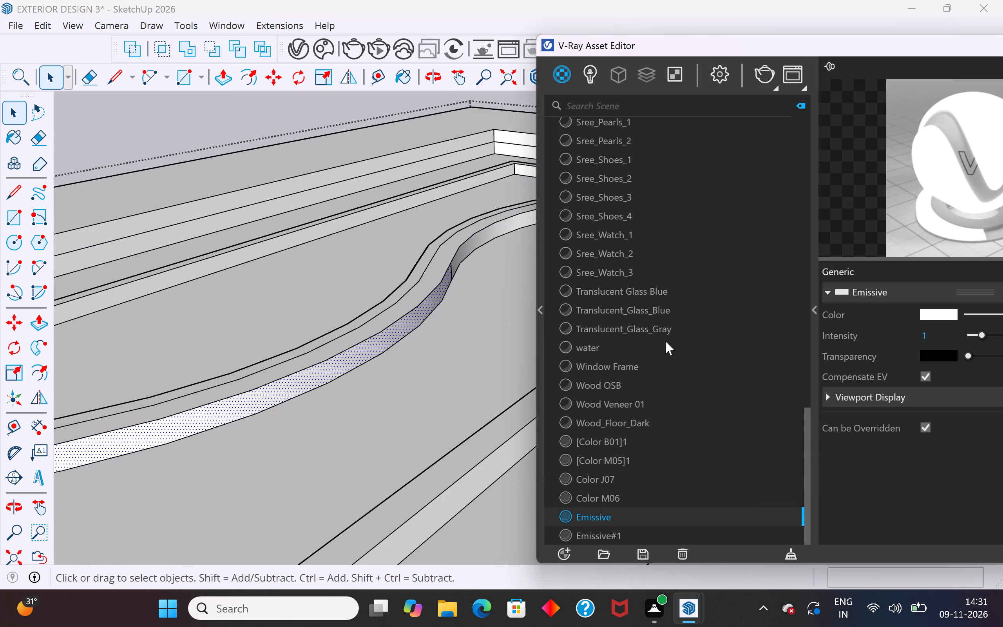
Apply the Emissive material to one curved wall segment on the opposite side of the S border.
{"action": "scroll", "coordinate": [466, 308], "scroll_direction": "down", "scroll_amount": 11}
{"action": "middle_click_drag", "start_coordinate": [376, 309], "coordinate": [553, 460]}
{"action": "middle_click_drag", "start_coordinate": [264, 429], "coordinate": [482, 386]}
{"action": "scroll", "coordinate": [177, 442], "scroll_direction": "down", "scroll_amount": 17}
{"action": "middle_click_drag", "start_coordinate": [335, 424], "coordinate": [448, 400]}
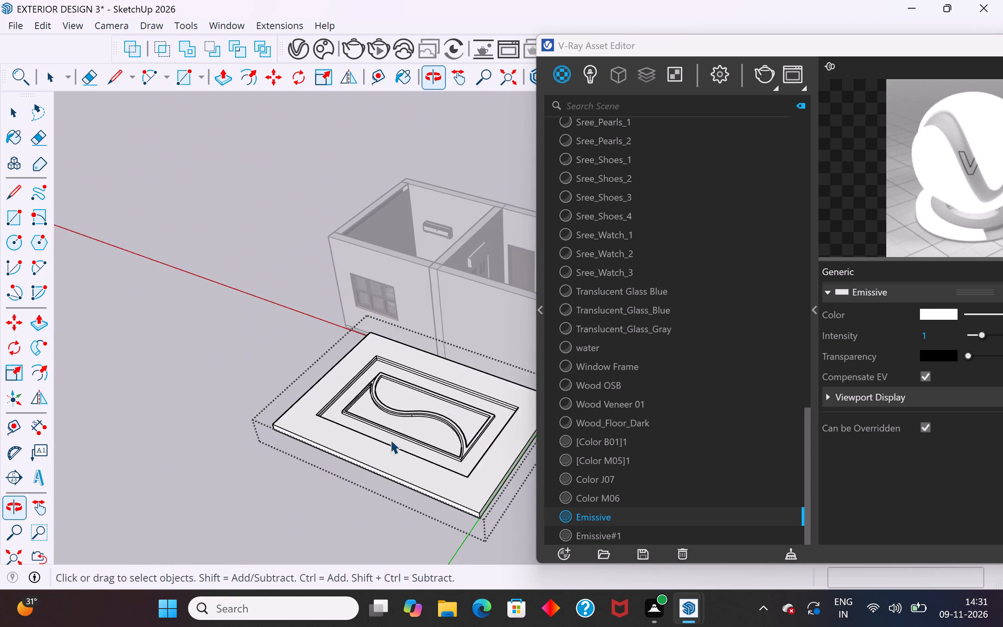
{"action": "scroll", "coordinate": [385, 441], "scroll_direction": "up", "scroll_amount": 20}
{"action": "scroll", "coordinate": [385, 441], "scroll_direction": "up", "scroll_amount": 2}
{"action": "middle_click_drag", "start_coordinate": [429, 391], "coordinate": [478, 315]}
{"action": "left_click", "coordinate": [441, 377]}
{"action": "left_click", "coordinate": [440, 388]}
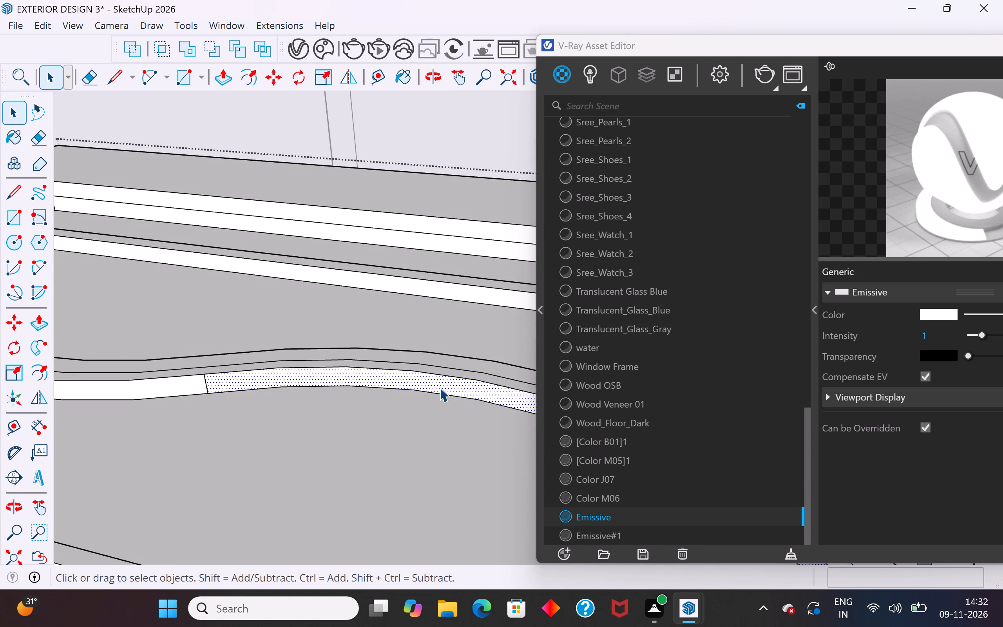
{"action": "right_click", "coordinate": [595, 509]}
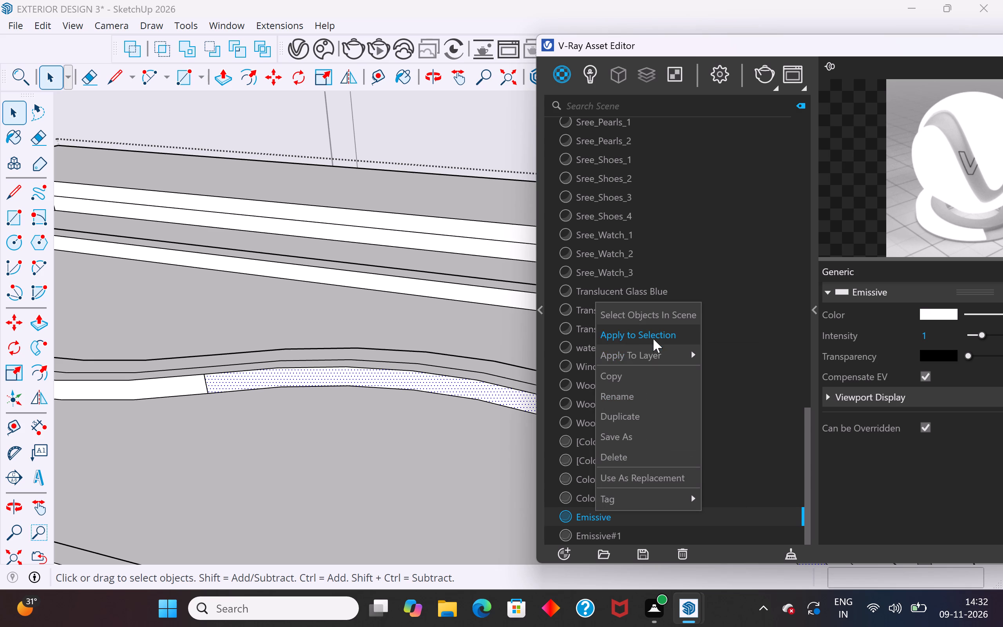
{"action": "left_click", "coordinate": [653, 339]}
Apply the Emissive material to the remaining curved wall segment on that opposite side of the S border.
{"action": "scroll", "coordinate": [461, 435], "scroll_direction": "down", "scroll_amount": 11}
{"action": "scroll", "coordinate": [272, 412], "scroll_direction": "up", "scroll_amount": 11}
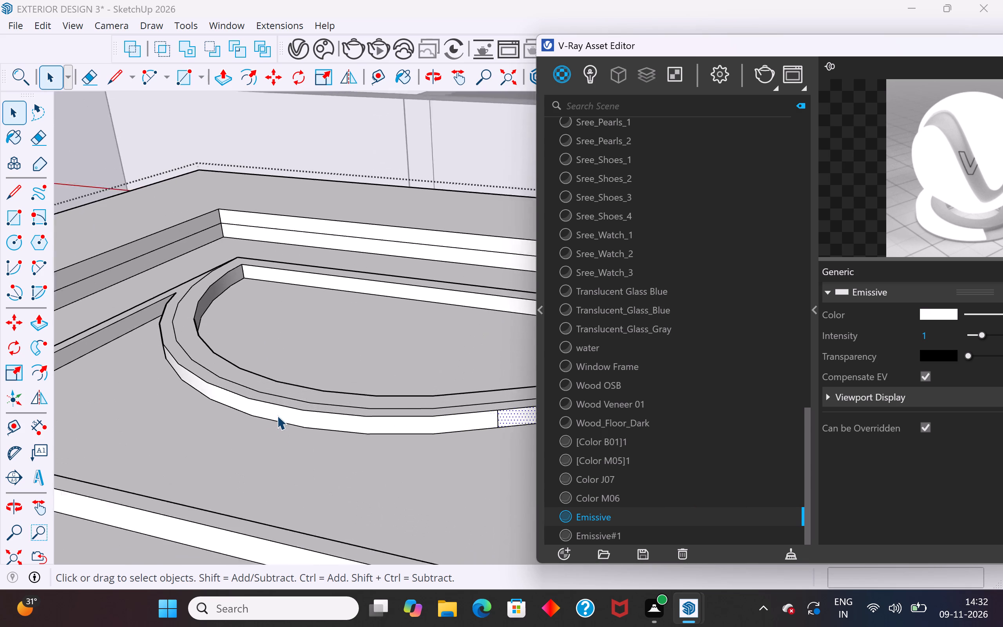
{"action": "left_click", "coordinate": [281, 415]}
{"action": "right_click", "coordinate": [607, 515]}
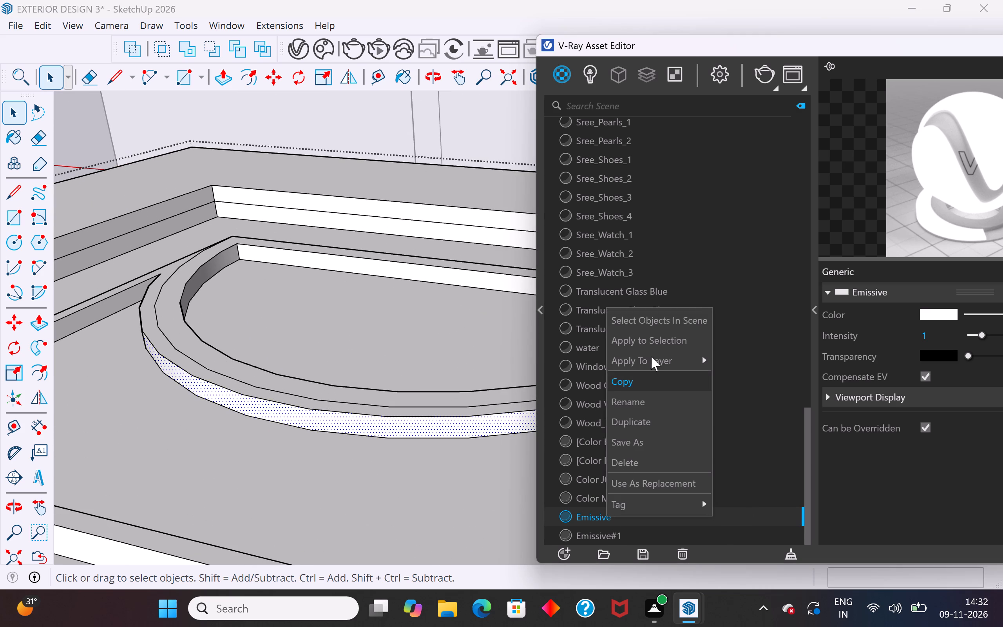
{"action": "left_click", "coordinate": [661, 339]}
Examine the S border and the outer recess's stepped side walls from several angles.
{"action": "scroll", "coordinate": [359, 349], "scroll_direction": "down", "scroll_amount": 12}
{"action": "middle_click_drag", "start_coordinate": [327, 384], "coordinate": [63, 430]}
{"action": "scroll", "coordinate": [62, 431], "scroll_direction": "up", "scroll_amount": 1}
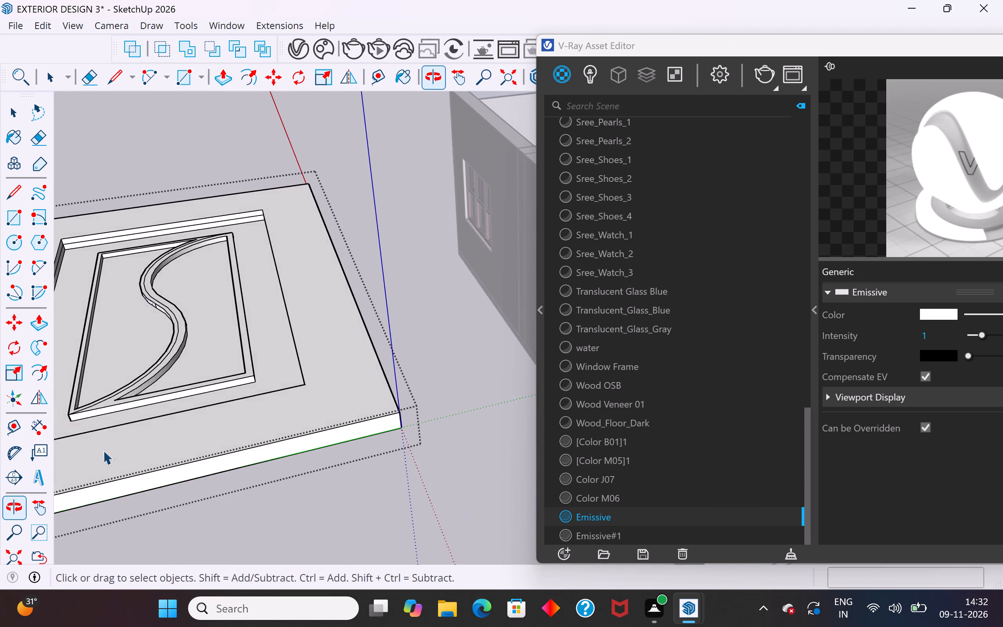
{"action": "scroll", "coordinate": [336, 502], "scroll_direction": "down", "scroll_amount": 6}
{"action": "middle_click_drag", "start_coordinate": [243, 417], "coordinate": [221, 495]}
{"action": "middle_click_drag", "start_coordinate": [309, 399], "coordinate": [242, 431]}
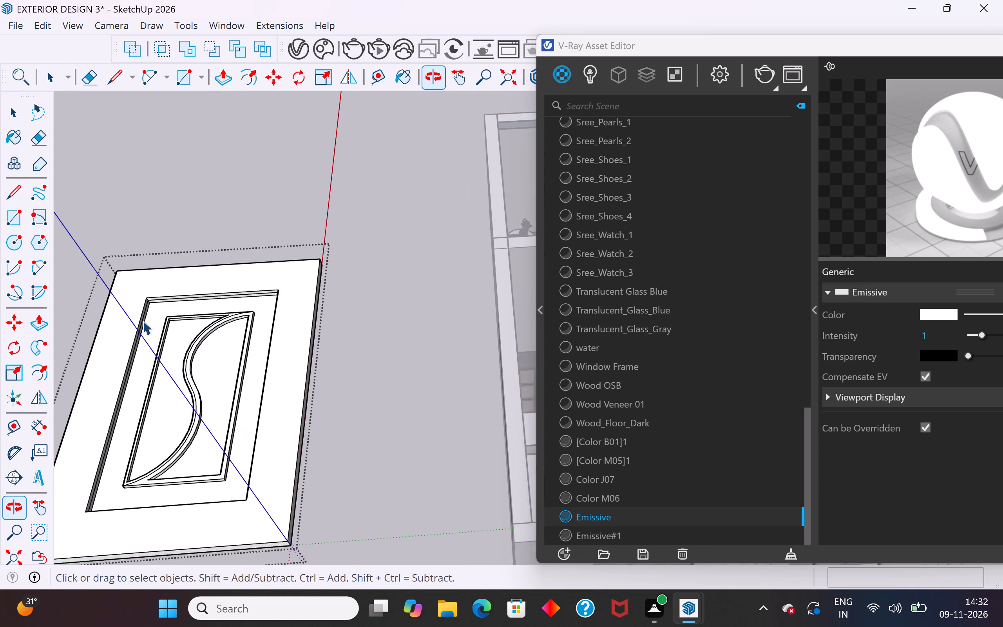
{"action": "scroll", "coordinate": [141, 313], "scroll_direction": "up", "scroll_amount": 12}
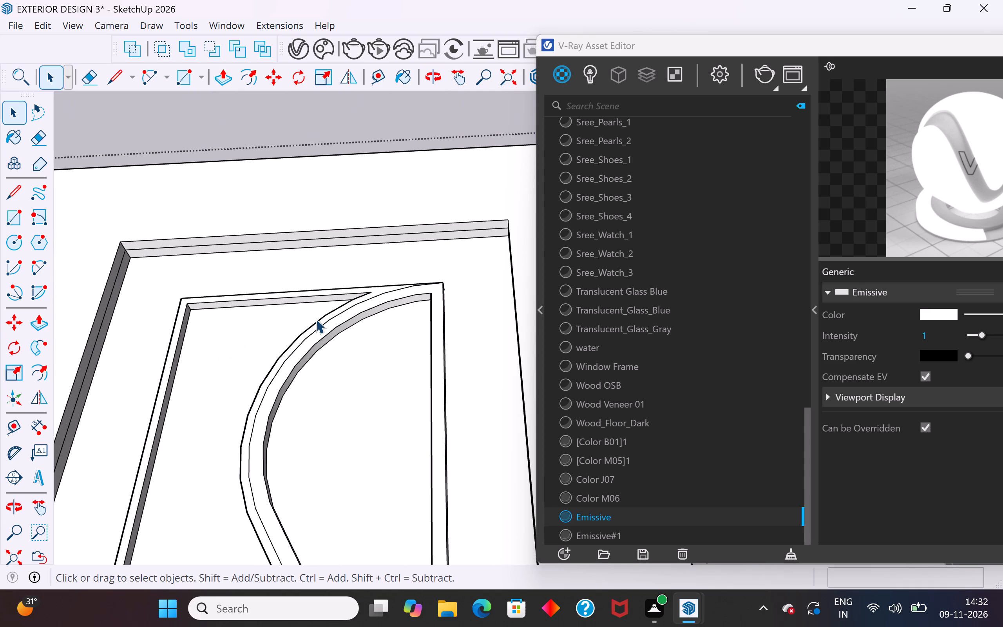
{"action": "scroll", "coordinate": [192, 314], "scroll_direction": "up", "scroll_amount": 8}
{"action": "scroll", "coordinate": [416, 289], "scroll_direction": "down", "scroll_amount": 7}
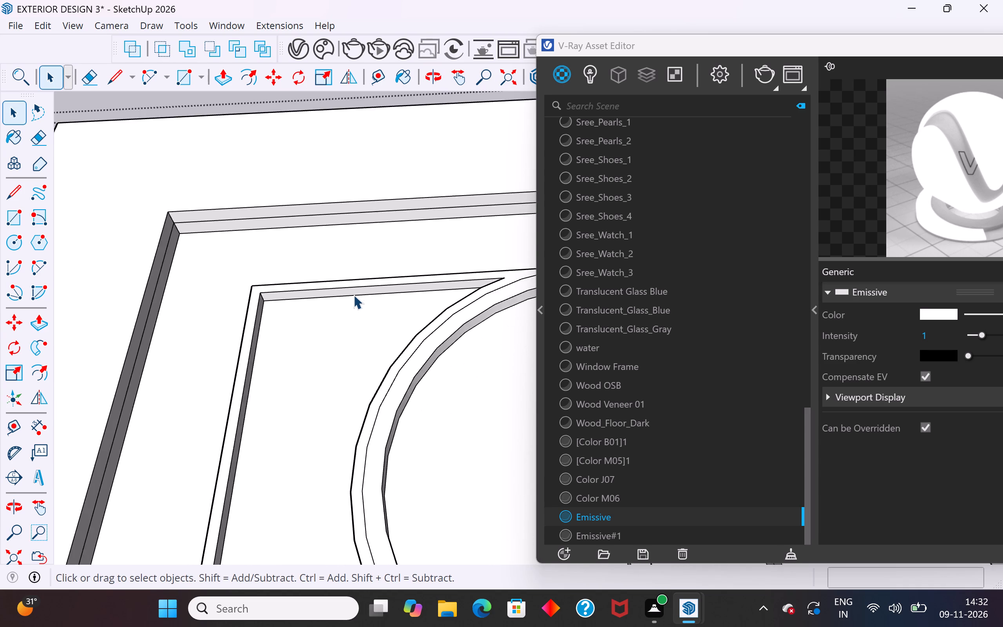
{"action": "scroll", "coordinate": [353, 295], "scroll_direction": "down", "scroll_amount": 8}
{"action": "middle_click_drag", "start_coordinate": [352, 295], "coordinate": [344, 364]}
{"action": "scroll", "coordinate": [329, 341], "scroll_direction": "up", "scroll_amount": 5}
{"action": "middle_click_drag", "start_coordinate": [333, 336], "coordinate": [333, 282]}
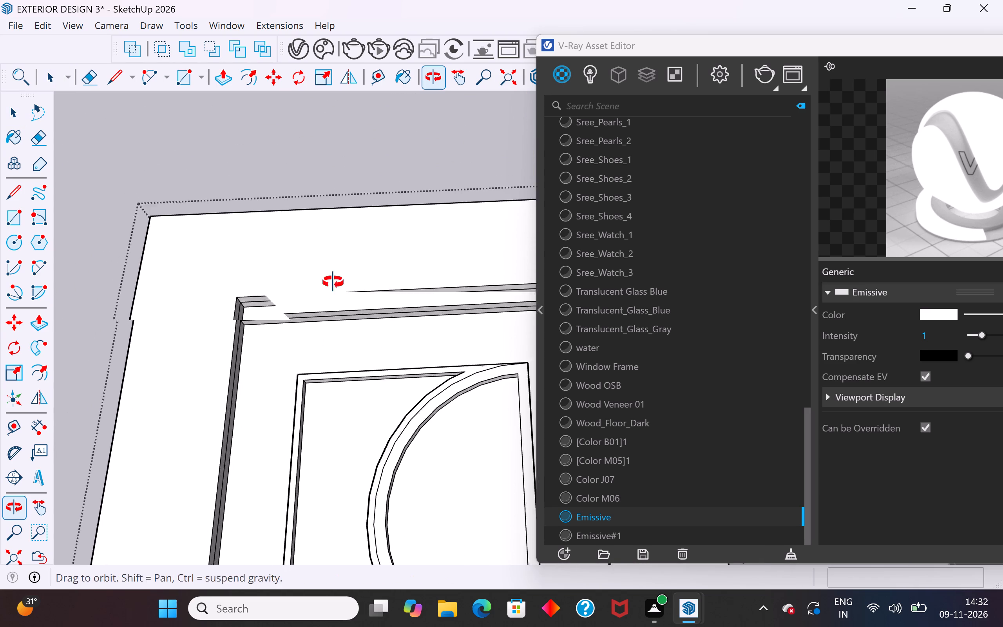
{"action": "middle_click_drag", "start_coordinate": [333, 282], "coordinate": [335, 250]}
{"action": "scroll", "coordinate": [305, 399], "scroll_direction": "down", "scroll_amount": 5}
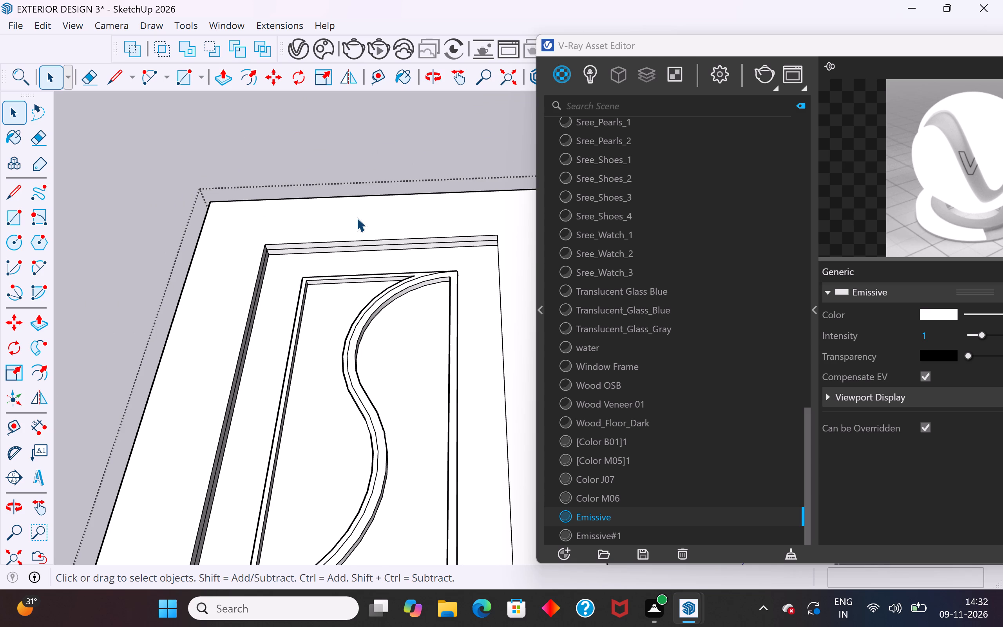
Push the lower strip of one short side wall of the slab's outer recess about 1 15/16" into the slab.
{"action": "scroll", "coordinate": [353, 199], "scroll_direction": "up", "scroll_amount": 1}
{"action": "scroll", "coordinate": [326, 220], "scroll_direction": "up", "scroll_amount": 9}
{"action": "middle_click_drag", "start_coordinate": [358, 252], "coordinate": [351, 161]}
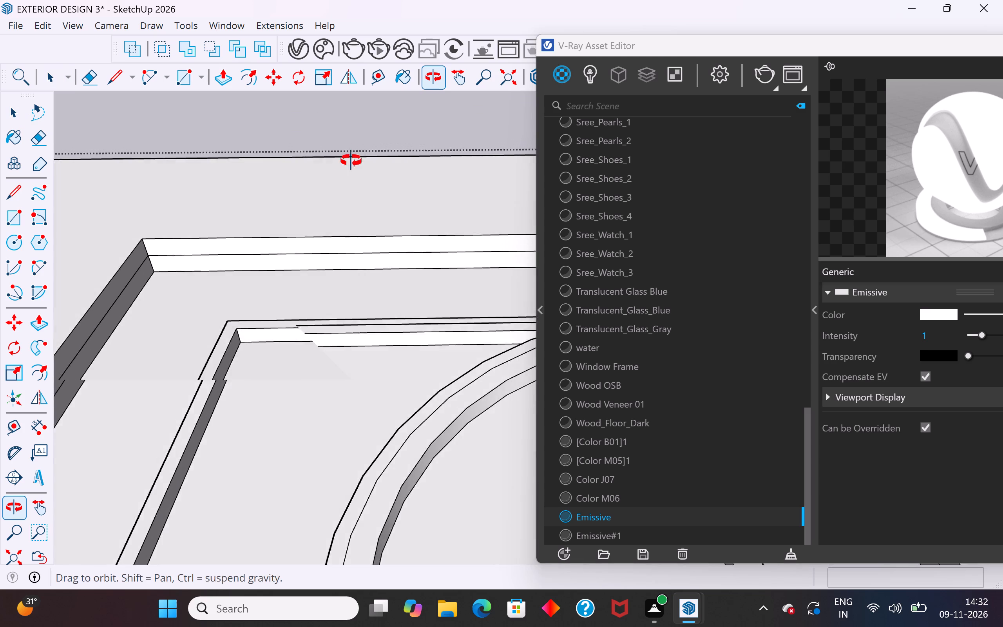
{"action": "middle_click_drag", "start_coordinate": [351, 161], "coordinate": [355, 153]}
{"action": "left_click", "coordinate": [362, 250]}
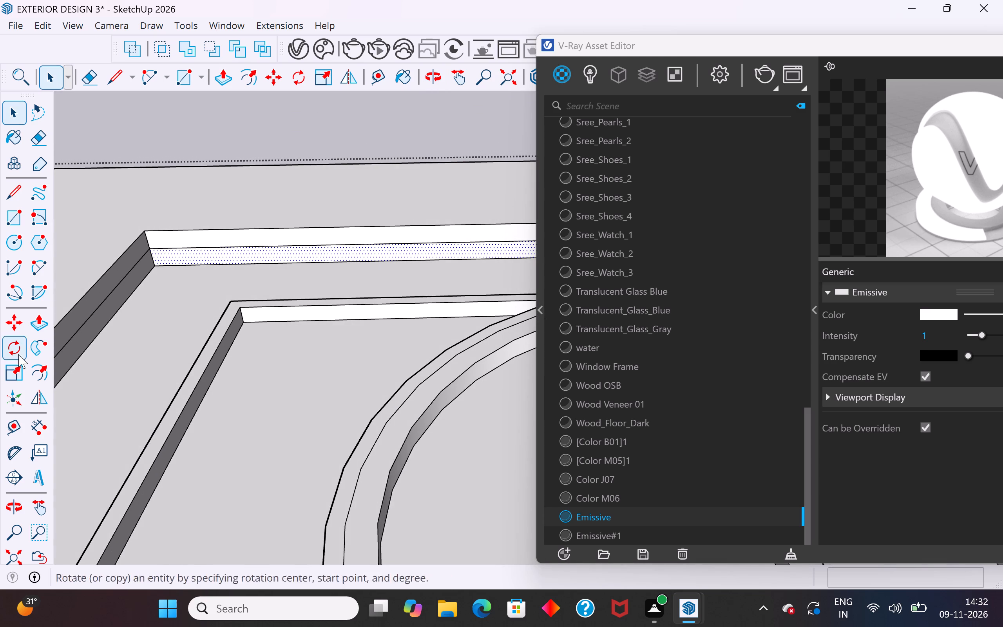
{"action": "left_click", "coordinate": [40, 317]}
{"action": "left_click", "coordinate": [254, 261]}
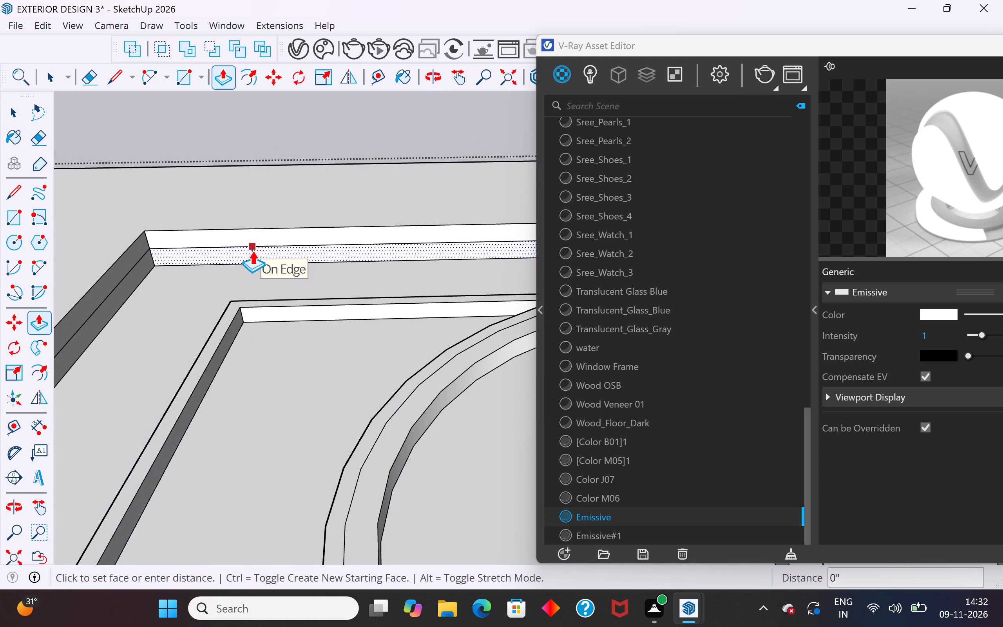
{"action": "scroll", "coordinate": [252, 257], "scroll_direction": "up", "scroll_amount": 6}
{"action": "left_click", "coordinate": [253, 252]}
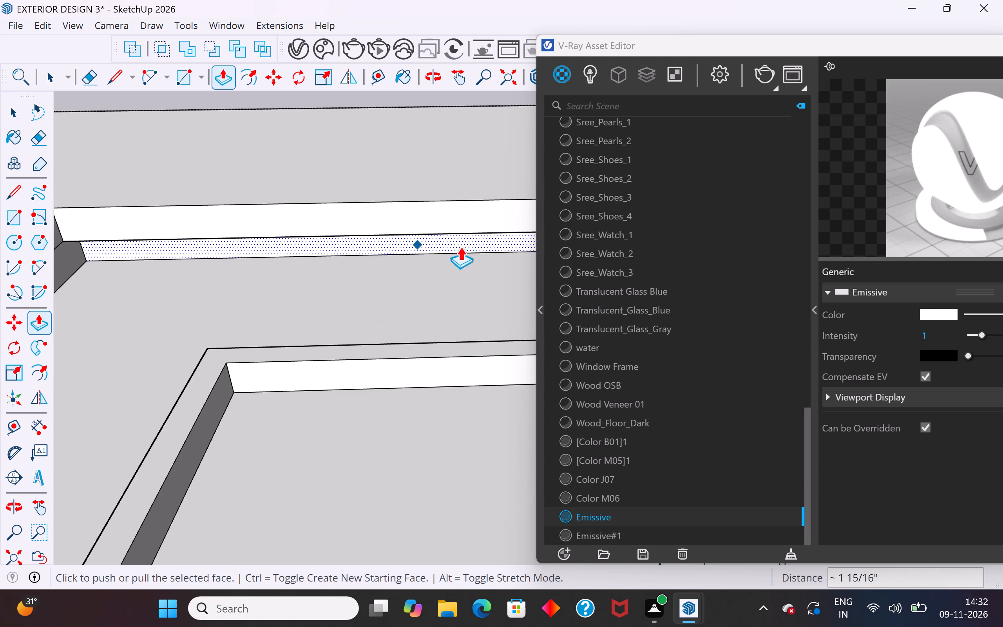
Push the lower strip of the adjoining long side wall of the outer recess into the slab by the previous distance, about 1 15/16".
{"action": "scroll", "coordinate": [460, 246], "scroll_direction": "down", "scroll_amount": 11}
{"action": "middle_click_drag", "start_coordinate": [441, 261], "coordinate": [288, 291]}
{"action": "scroll", "coordinate": [451, 350], "scroll_direction": "down", "scroll_amount": 12}
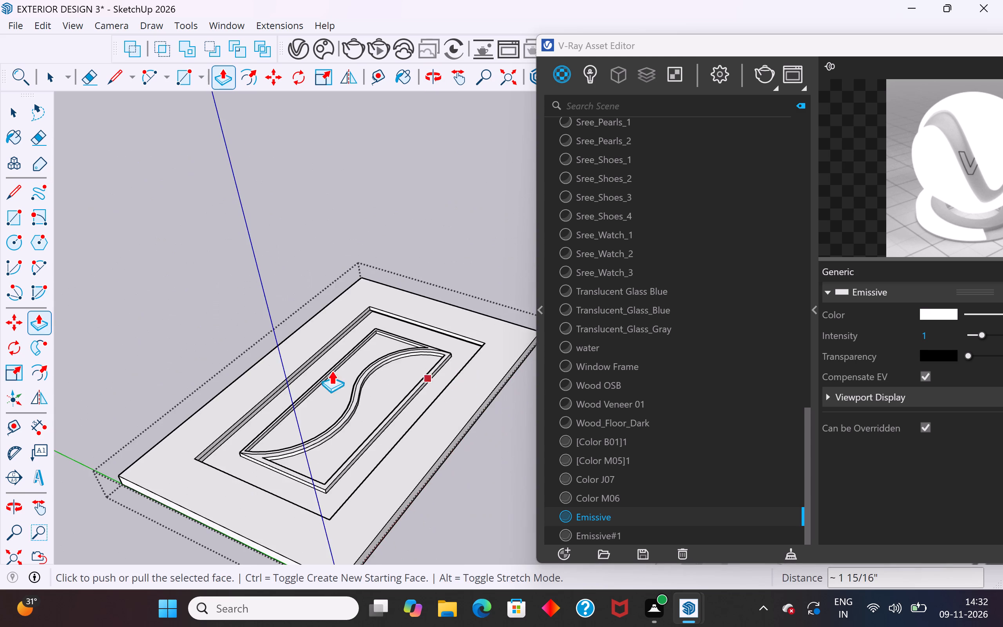
{"action": "middle_click_drag", "start_coordinate": [328, 370], "coordinate": [213, 381]}
{"action": "scroll", "coordinate": [318, 302], "scroll_direction": "up", "scroll_amount": 10}
{"action": "middle_click_drag", "start_coordinate": [445, 224], "coordinate": [403, 184]}
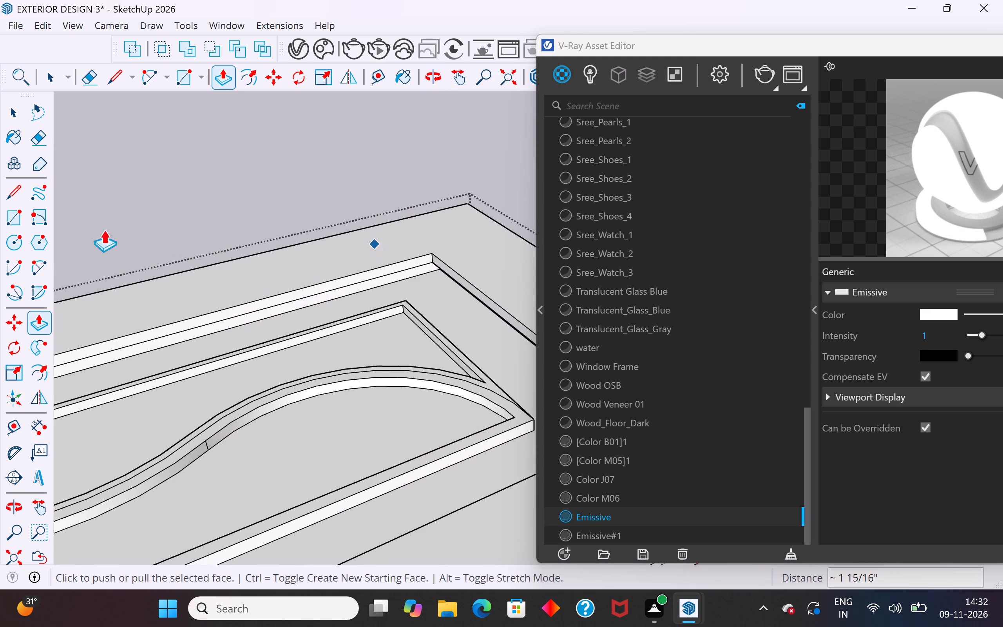
{"action": "left_click", "coordinate": [14, 108]}
{"action": "left_click", "coordinate": [143, 194]}
{"action": "scroll", "coordinate": [472, 300], "scroll_direction": "up", "scroll_amount": 7}
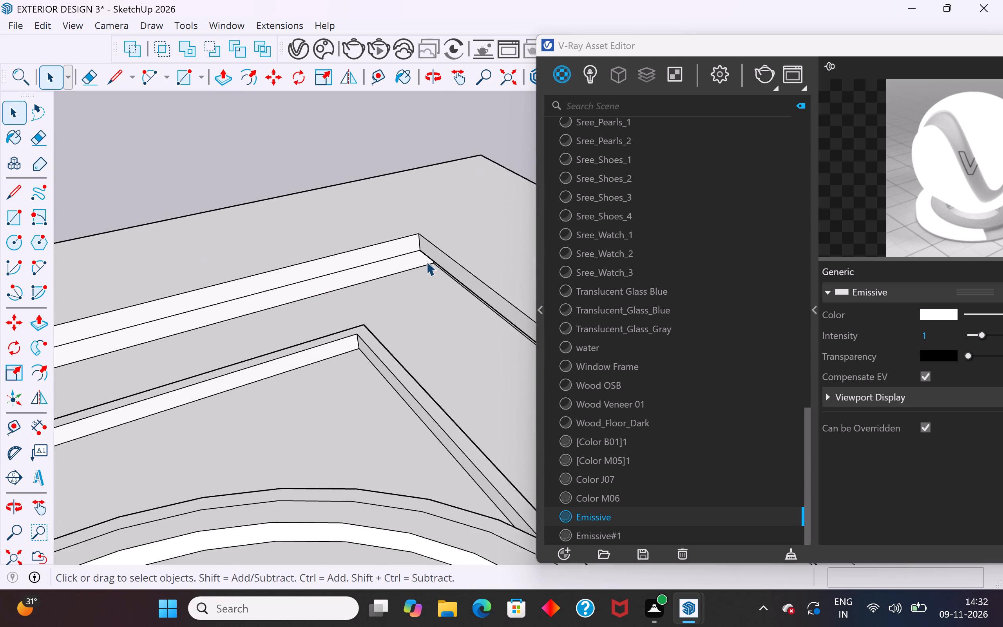
{"action": "scroll", "coordinate": [418, 262], "scroll_direction": "up", "scroll_amount": 1}
{"action": "left_click", "coordinate": [410, 262]}
{"action": "double_click", "coordinate": [410, 262]}
{"action": "left_click", "coordinate": [406, 261]}
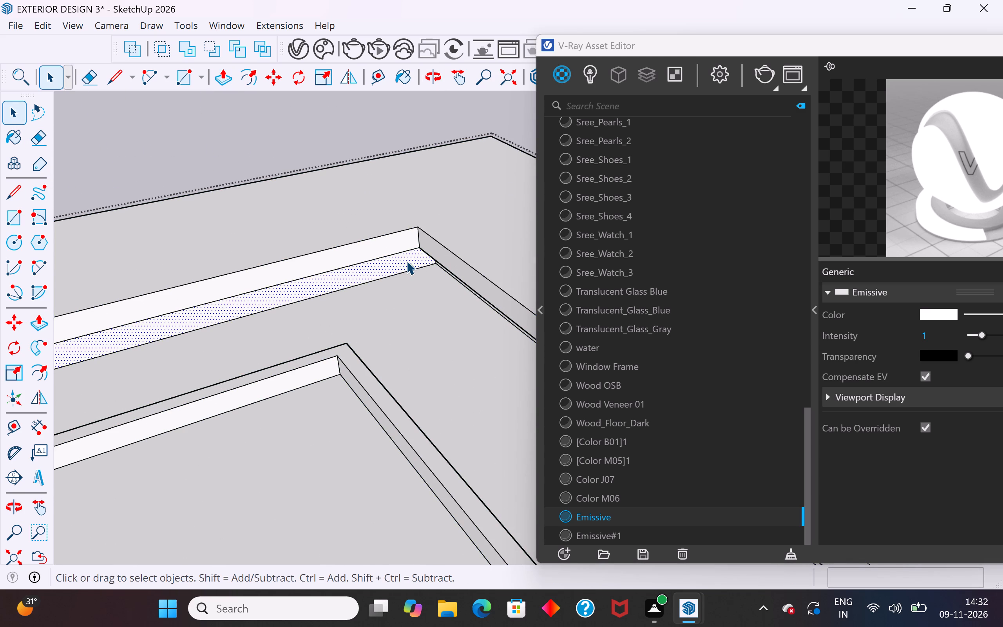
{"action": "left_click", "coordinate": [38, 324]}
{"action": "double_click", "coordinate": [389, 270]}
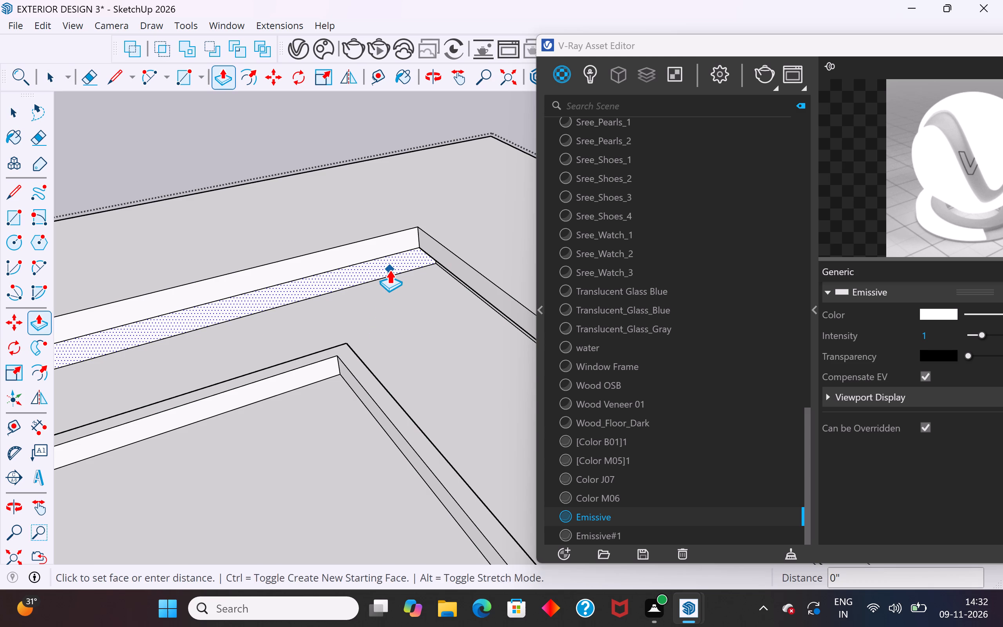
Push the lower strip of the outer recess's opposite short side wall into the slab, repeating the previous push distance.
{"action": "scroll", "coordinate": [433, 281], "scroll_direction": "down", "scroll_amount": 18}
{"action": "scroll", "coordinate": [433, 281], "scroll_direction": "down", "scroll_amount": 4}
{"action": "middle_click_drag", "start_coordinate": [433, 283], "coordinate": [383, 318]}
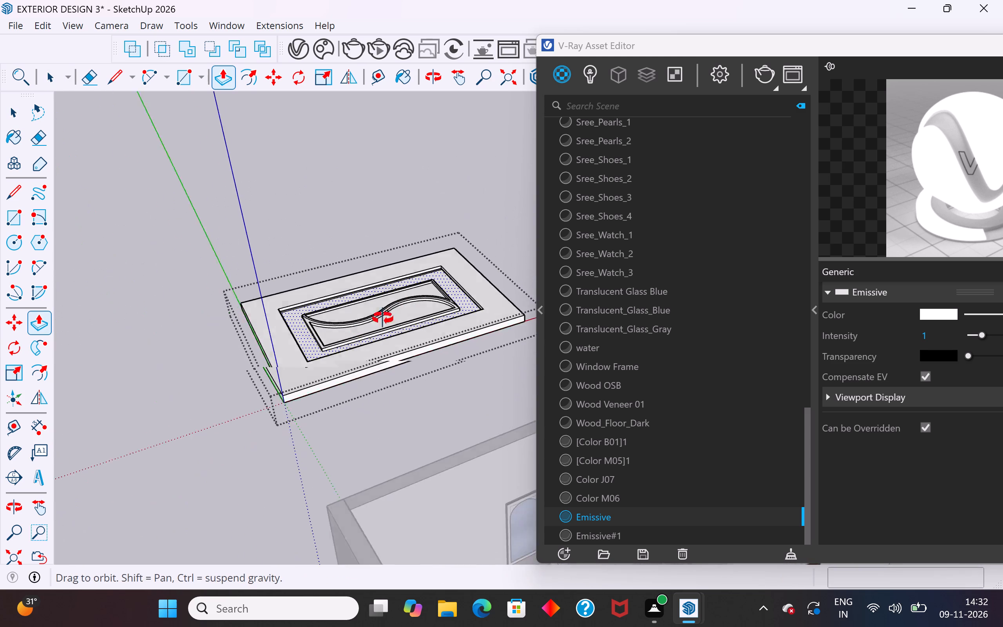
{"action": "middle_click_drag", "start_coordinate": [383, 318], "coordinate": [172, 399]}
{"action": "scroll", "coordinate": [230, 445], "scroll_direction": "down", "scroll_amount": 7}
{"action": "scroll", "coordinate": [408, 252], "scroll_direction": "up", "scroll_amount": 1}
{"action": "middle_click_drag", "start_coordinate": [395, 247], "coordinate": [205, 257]}
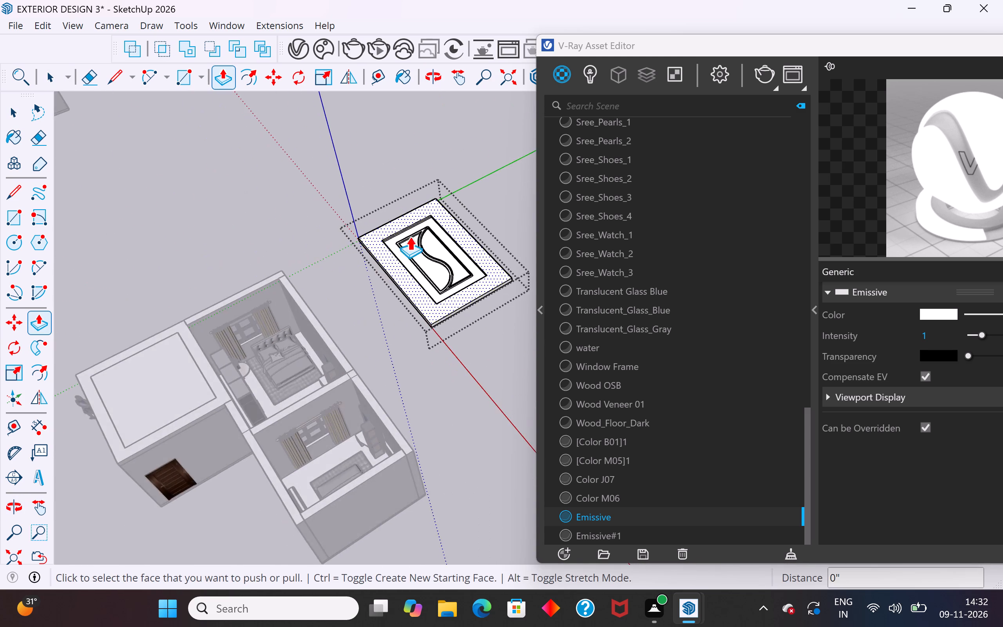
{"action": "scroll", "coordinate": [410, 236], "scroll_direction": "up", "scroll_amount": 20}
{"action": "middle_click_drag", "start_coordinate": [463, 245], "coordinate": [444, 196]}
{"action": "scroll", "coordinate": [452, 200], "scroll_direction": "up", "scroll_amount": 1}
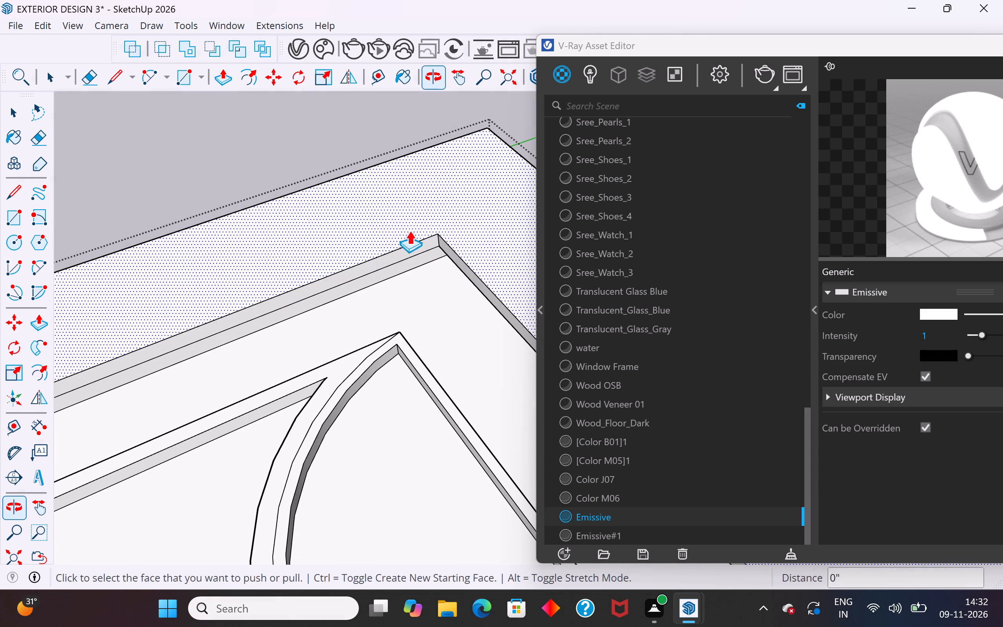
{"action": "middle_click_drag", "start_coordinate": [435, 218], "coordinate": [433, 133]}
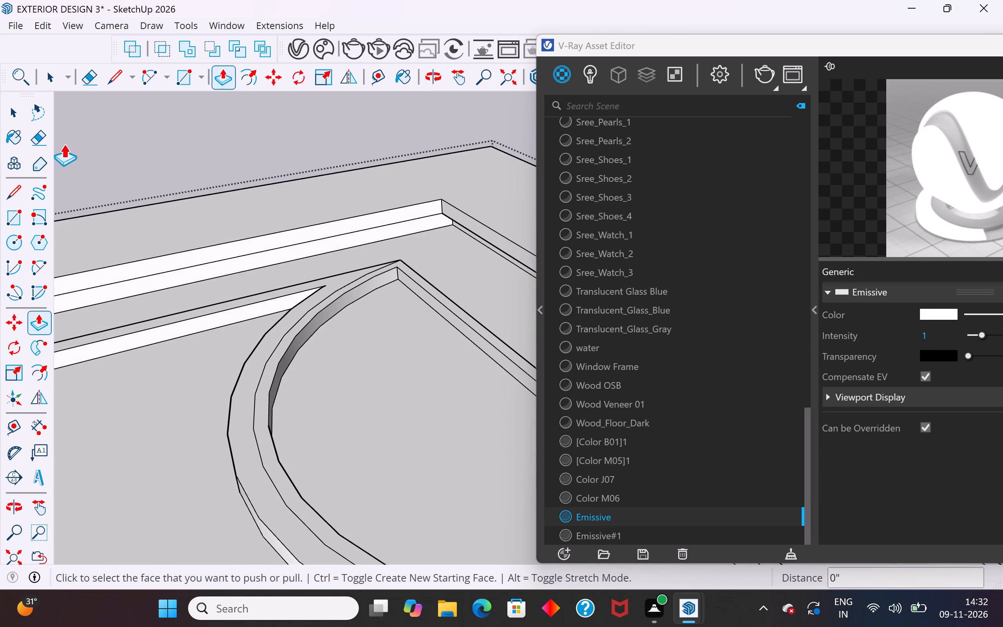
{"action": "scroll", "coordinate": [348, 232], "scroll_direction": "up", "scroll_amount": 4}
{"action": "double_click", "coordinate": [369, 233]}
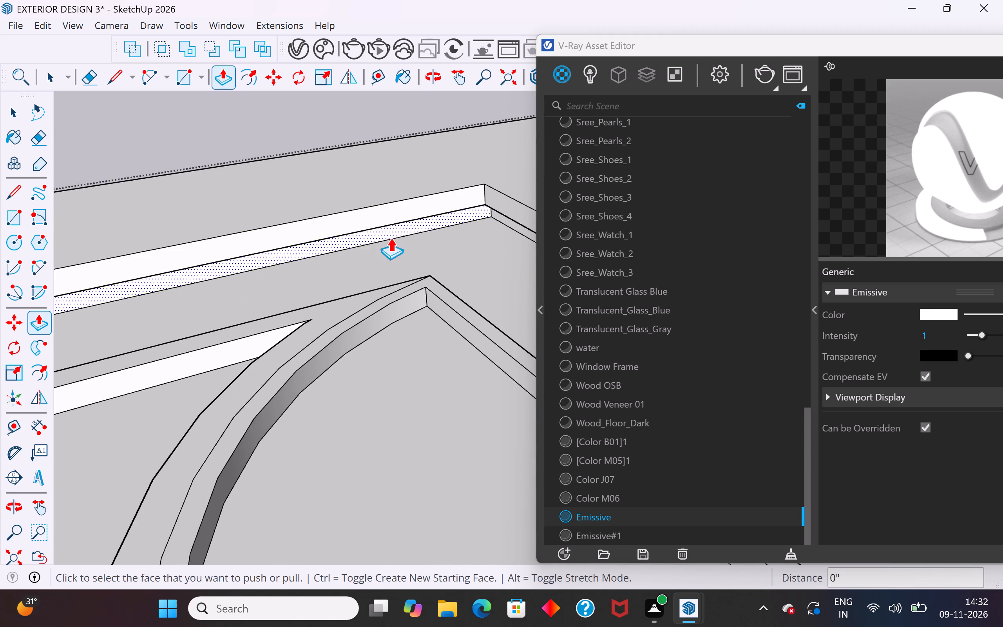
Push the lower strip of the outer recess's remaining long side wall into the slab by the same repeated distance, and clear the selection.
{"action": "scroll", "coordinate": [406, 229], "scroll_direction": "down", "scroll_amount": 13}
{"action": "middle_click_drag", "start_coordinate": [403, 250], "coordinate": [144, 303]}
{"action": "scroll", "coordinate": [395, 132], "scroll_direction": "up", "scroll_amount": 10}
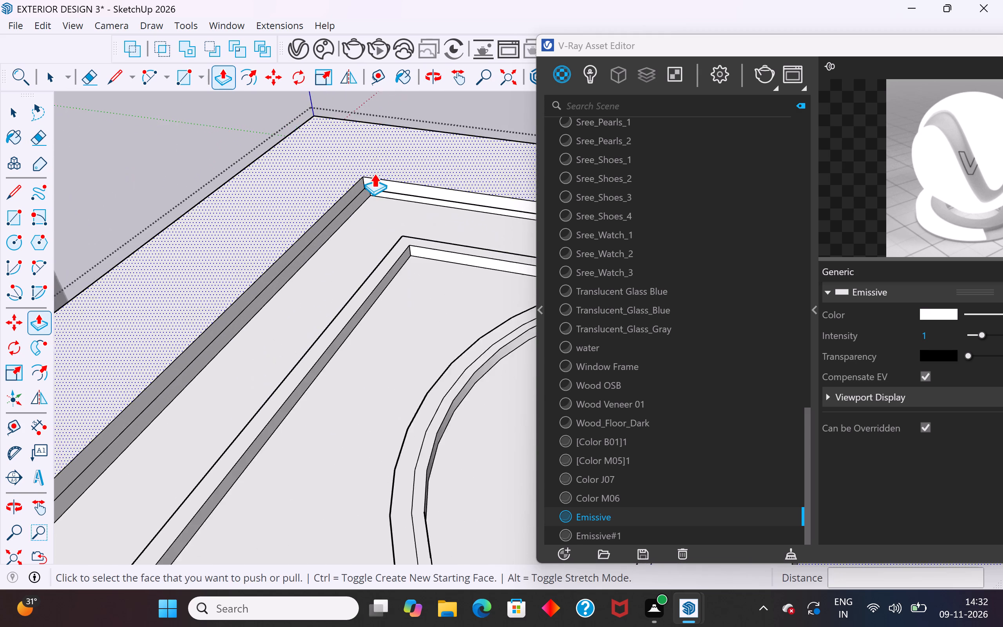
{"action": "scroll", "coordinate": [355, 222], "scroll_direction": "up", "scroll_amount": 11}
{"action": "double_click", "coordinate": [358, 182]}
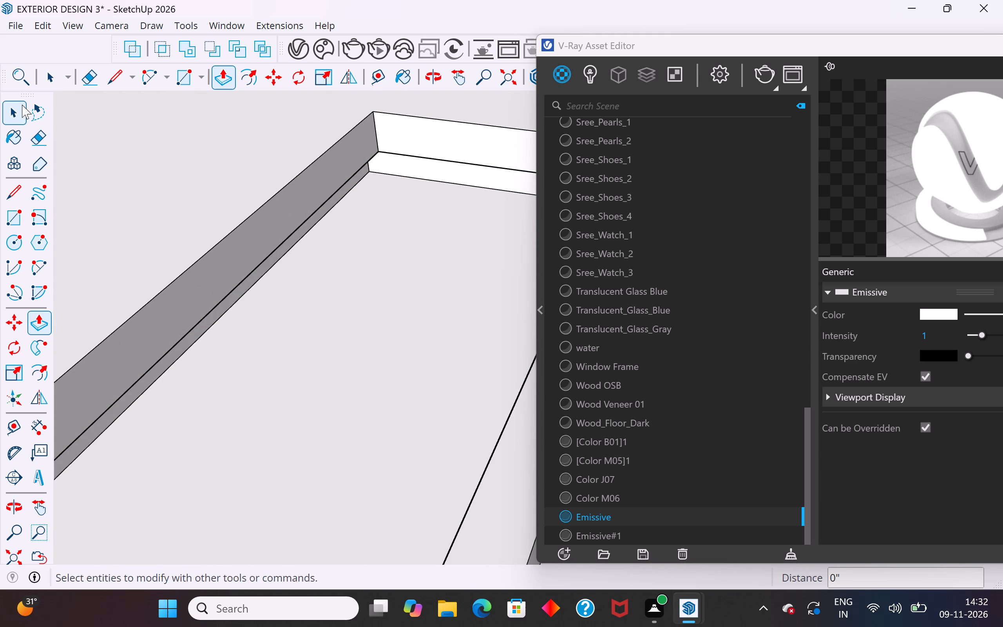
{"action": "left_click", "coordinate": [22, 105]}
{"action": "left_click", "coordinate": [104, 155]}
{"action": "scroll", "coordinate": [294, 220], "scroll_direction": "down", "scroll_amount": 19}
{"action": "left_click", "coordinate": [209, 161]}
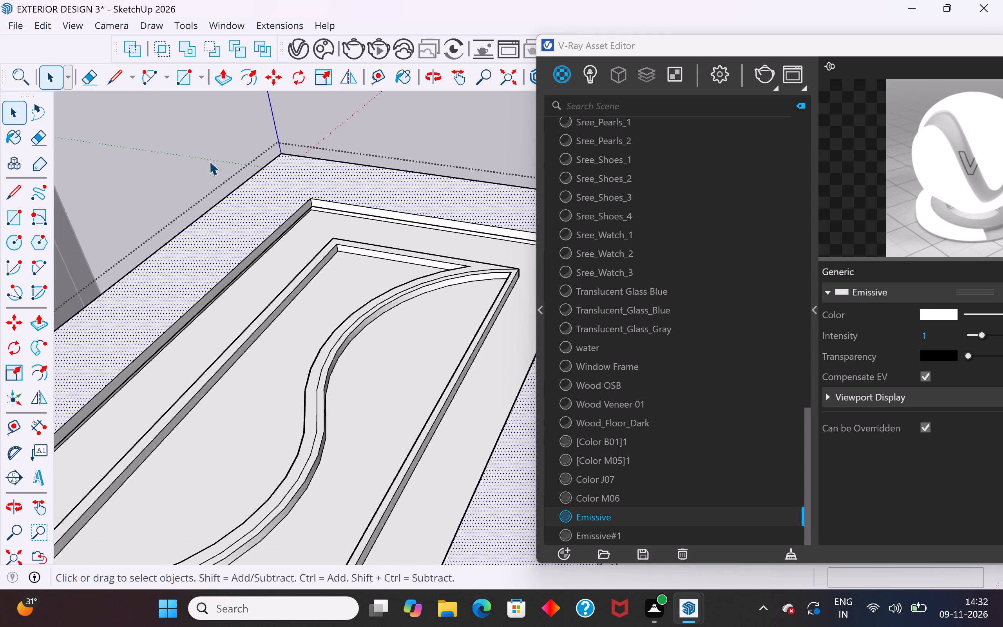
Apply the Emissive material to the lower strip of the outer recess's short side wall at the origin end.
{"action": "middle_click_drag", "start_coordinate": [378, 283], "coordinate": [413, 191]}
{"action": "scroll", "coordinate": [364, 125], "scroll_direction": "up", "scroll_amount": 8}
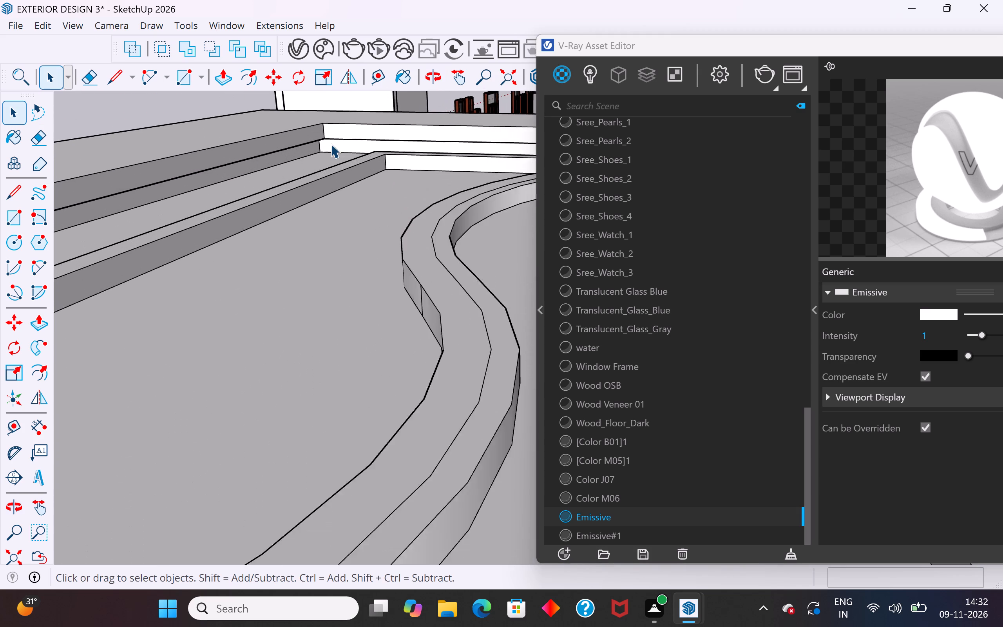
{"action": "scroll", "coordinate": [331, 144], "scroll_direction": "up", "scroll_amount": 7}
{"action": "left_click", "coordinate": [331, 144]}
{"action": "double_click", "coordinate": [331, 144]}
{"action": "double_click", "coordinate": [356, 146]}
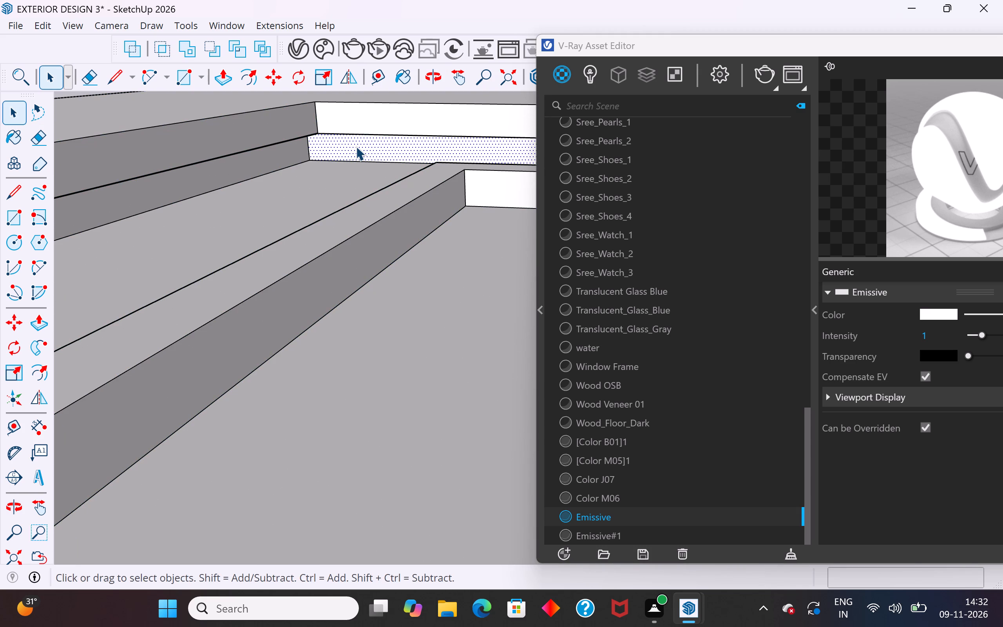
{"action": "right_click", "coordinate": [606, 514]}
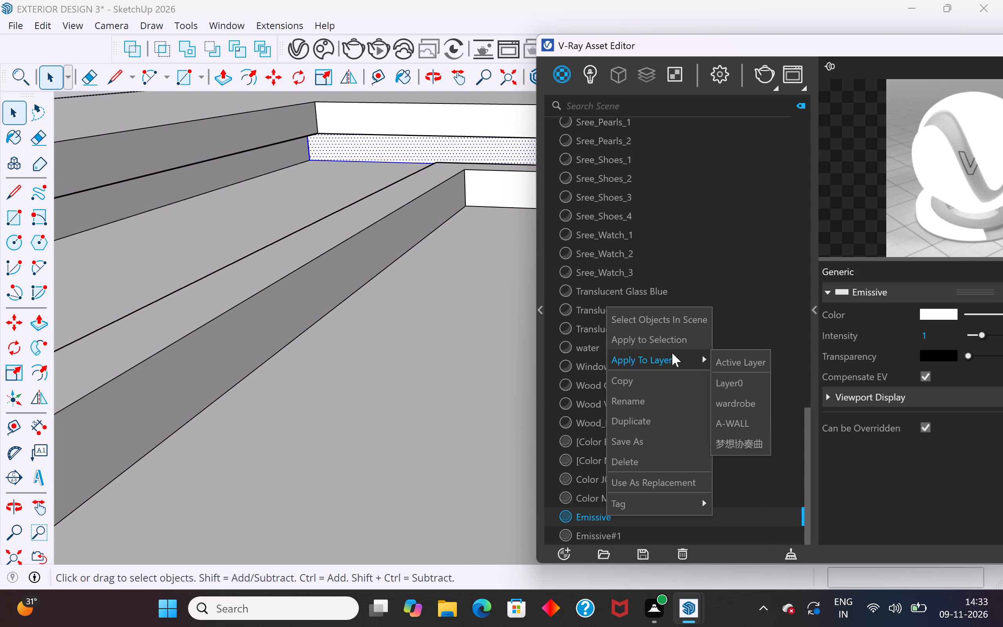
{"action": "left_click", "coordinate": [677, 339]}
Apply the Emissive material to the lower strip of the adjoining long side wall of the outer recess.
{"action": "left_click", "coordinate": [258, 163]}
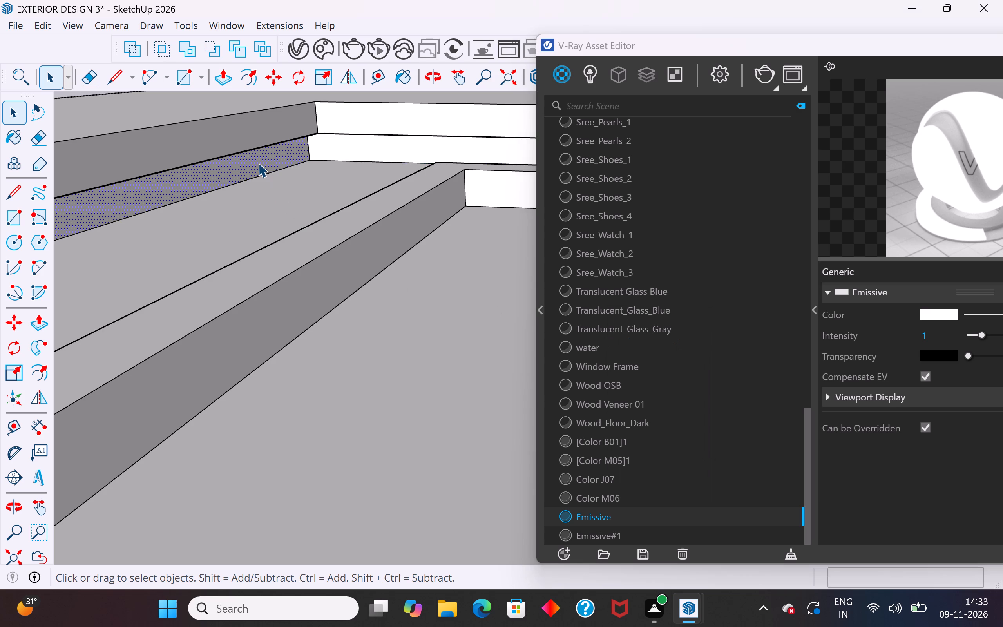
{"action": "right_click", "coordinate": [619, 518]}
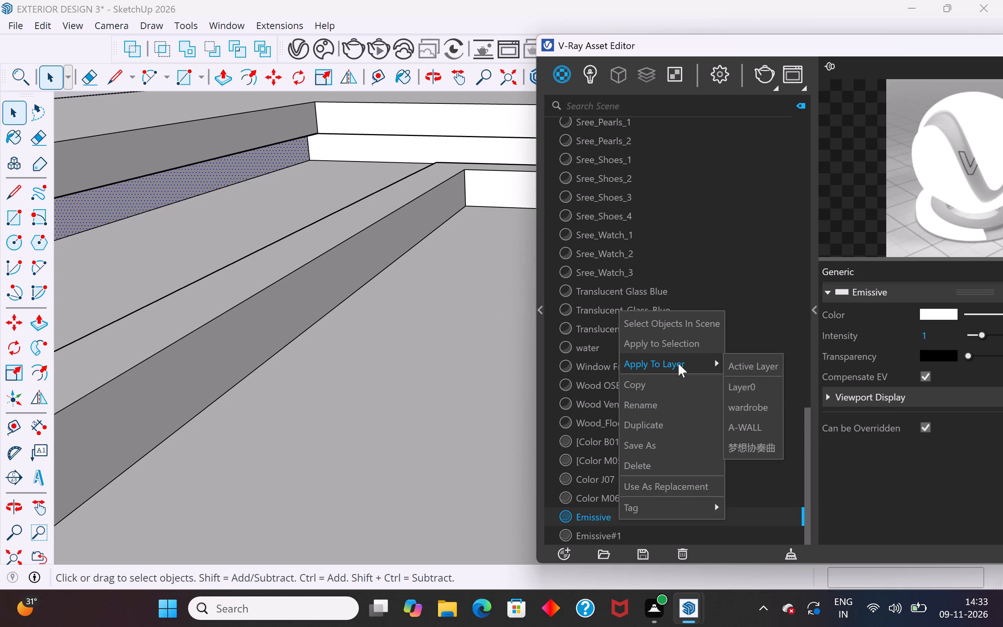
{"action": "left_click", "coordinate": [681, 346]}
Apply the Emissive material to the lower strip of the short side wall at the recess's opposite end, and leave the slab's editing mode.
{"action": "scroll", "coordinate": [348, 352], "scroll_direction": "down", "scroll_amount": 20}
{"action": "scroll", "coordinate": [348, 352], "scroll_direction": "down", "scroll_amount": 2}
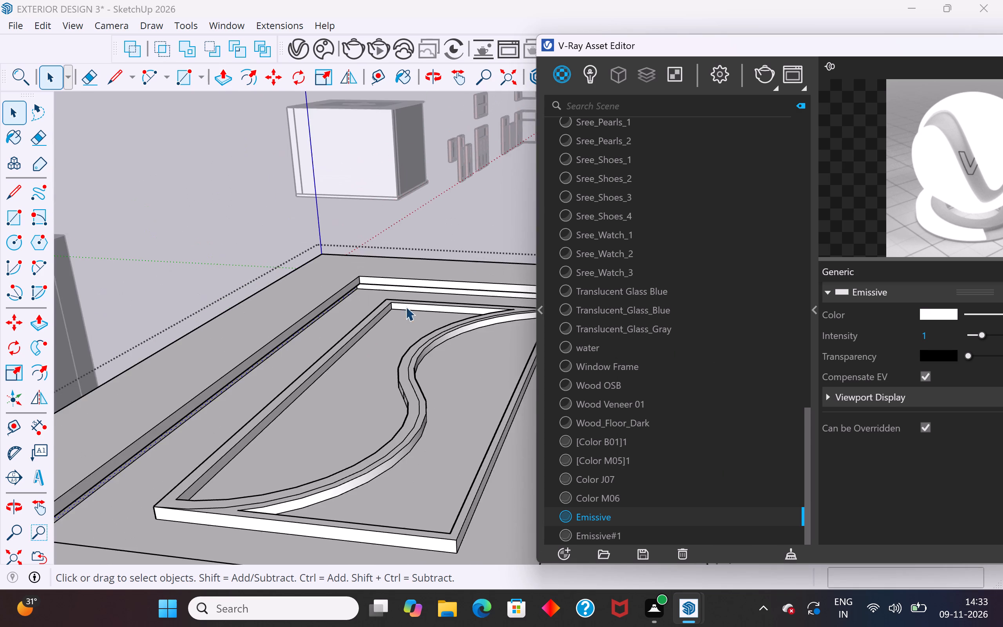
{"action": "scroll", "coordinate": [406, 306], "scroll_direction": "down", "scroll_amount": 5}
{"action": "middle_click_drag", "start_coordinate": [442, 292], "coordinate": [312, 382]}
{"action": "scroll", "coordinate": [425, 279], "scroll_direction": "down", "scroll_amount": 12}
{"action": "middle_click_drag", "start_coordinate": [423, 291], "coordinate": [284, 417]}
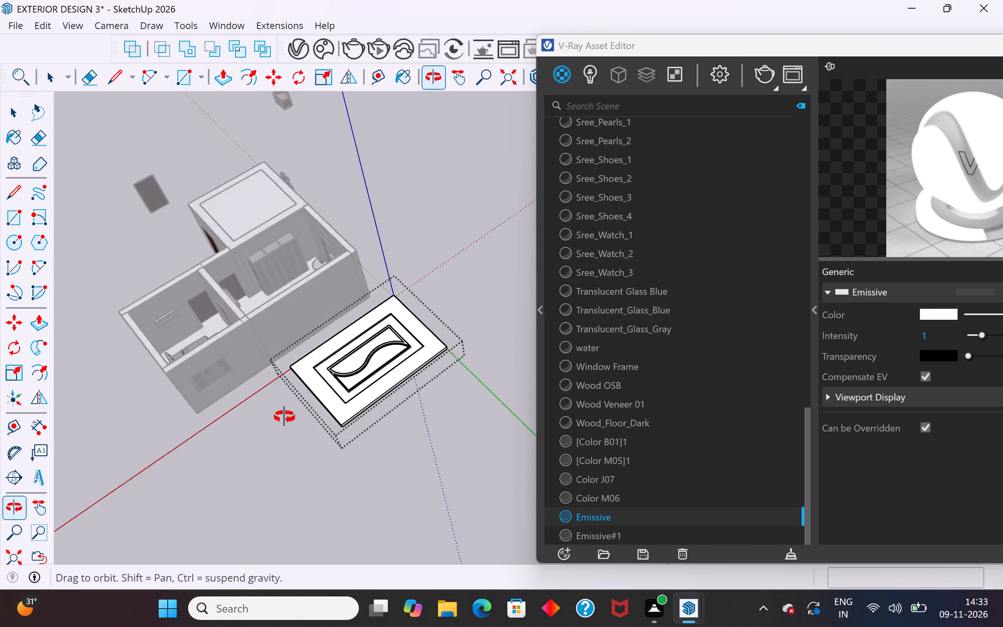
{"action": "middle_click_drag", "start_coordinate": [284, 417], "coordinate": [184, 430]}
{"action": "scroll", "coordinate": [408, 255], "scroll_direction": "down", "scroll_amount": 6}
{"action": "middle_click_drag", "start_coordinate": [456, 348], "coordinate": [185, 362]}
{"action": "scroll", "coordinate": [391, 197], "scroll_direction": "up", "scroll_amount": 11}
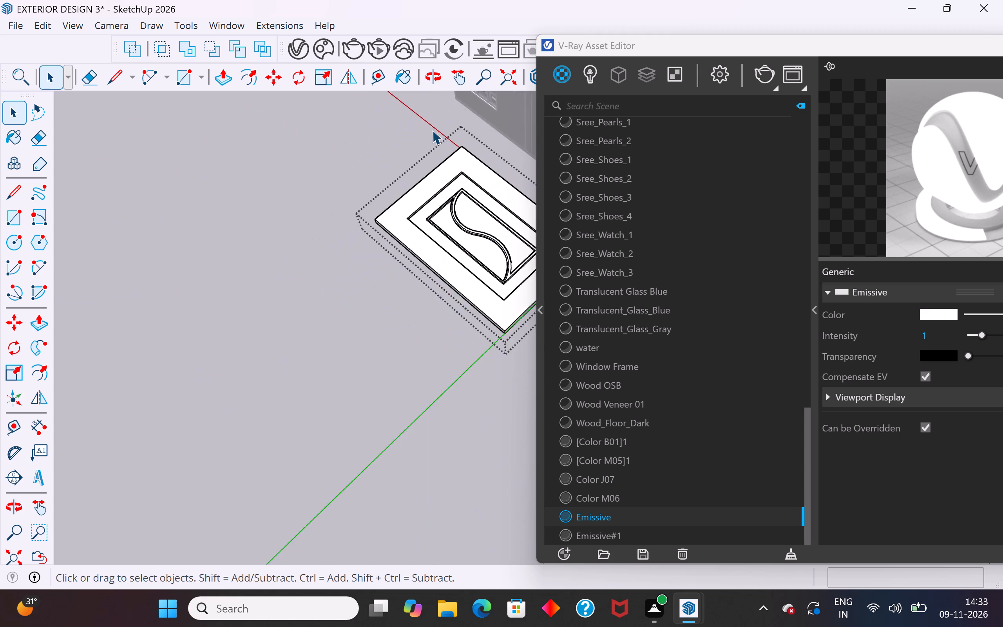
{"action": "scroll", "coordinate": [432, 130], "scroll_direction": "up", "scroll_amount": 10}
{"action": "middle_click_drag", "start_coordinate": [485, 171], "coordinate": [423, 98]}
{"action": "scroll", "coordinate": [442, 332], "scroll_direction": "down", "scroll_amount": 5}
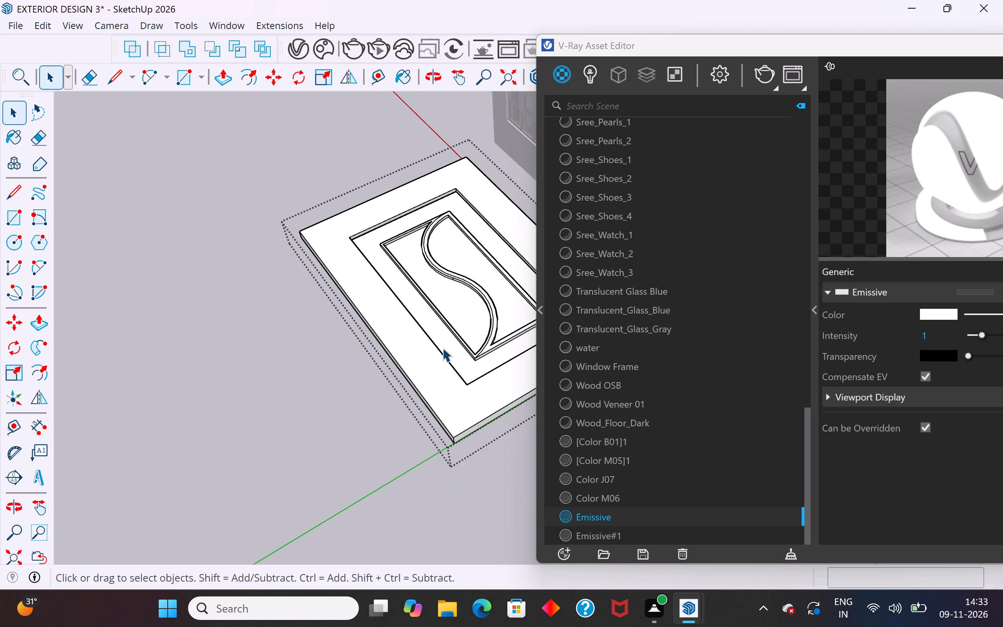
{"action": "scroll", "coordinate": [459, 185], "scroll_direction": "up", "scroll_amount": 9}
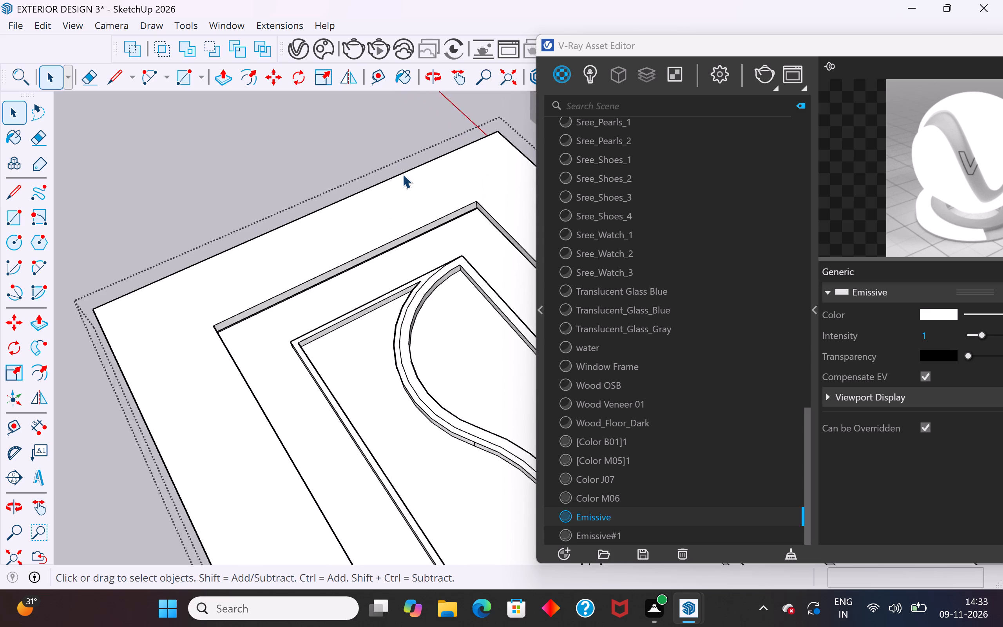
{"action": "scroll", "coordinate": [402, 174], "scroll_direction": "up", "scroll_amount": 1}
{"action": "middle_click_drag", "start_coordinate": [422, 213], "coordinate": [373, 134]}
{"action": "scroll", "coordinate": [409, 411], "scroll_direction": "down", "scroll_amount": 5}
{"action": "middle_click_drag", "start_coordinate": [394, 219], "coordinate": [378, 164]}
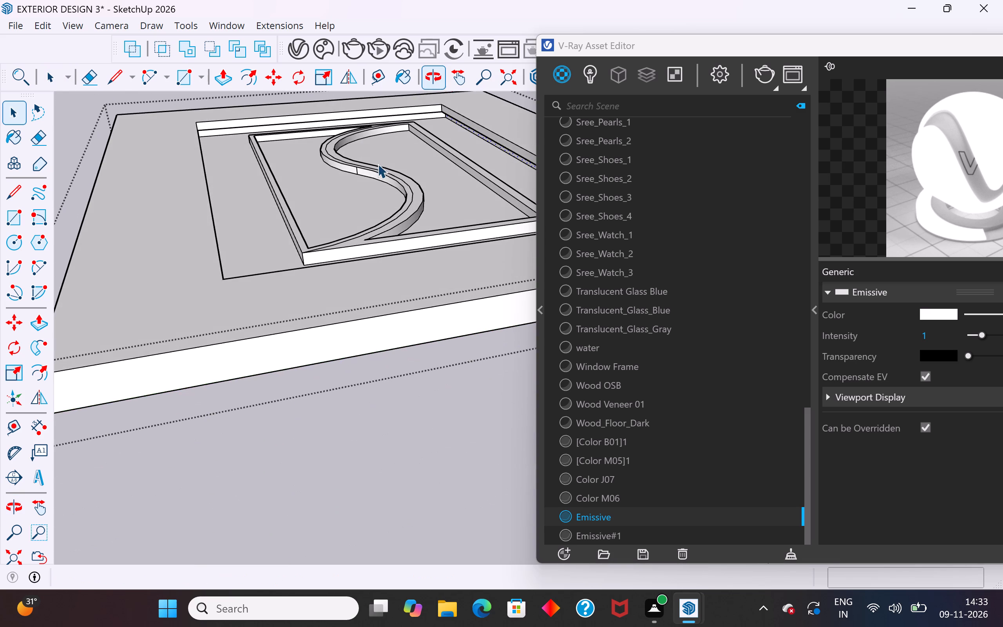
{"action": "scroll", "coordinate": [367, 248], "scroll_direction": "up", "scroll_amount": 1}
{"action": "scroll", "coordinate": [367, 463], "scroll_direction": "down", "scroll_amount": 4}
{"action": "scroll", "coordinate": [302, 131], "scroll_direction": "up", "scroll_amount": 2}
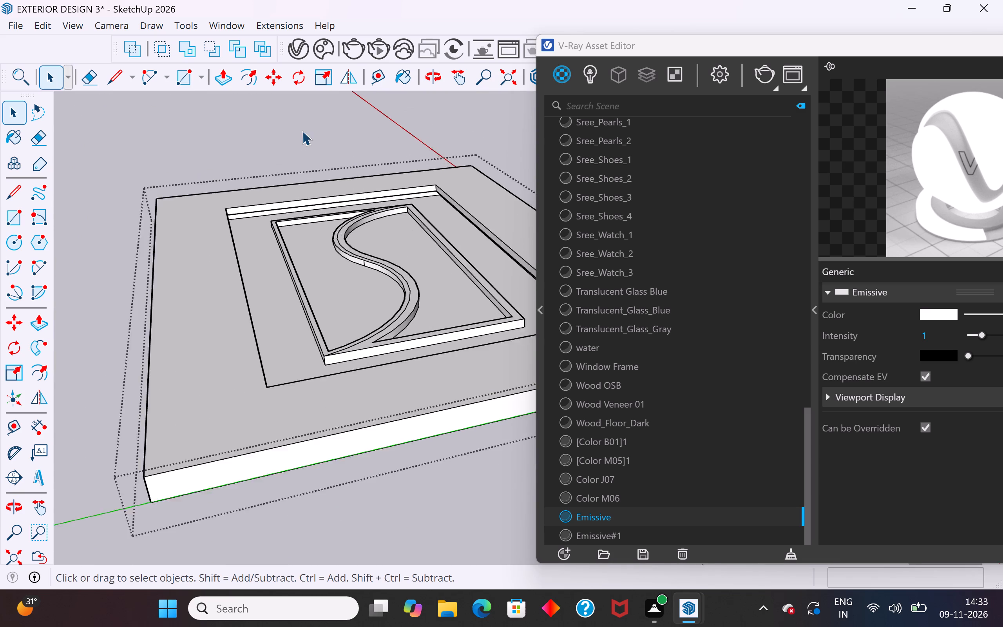
{"action": "scroll", "coordinate": [302, 131], "scroll_direction": "up", "scroll_amount": 16}
{"action": "middle_click_drag", "start_coordinate": [336, 215], "coordinate": [346, 188]}
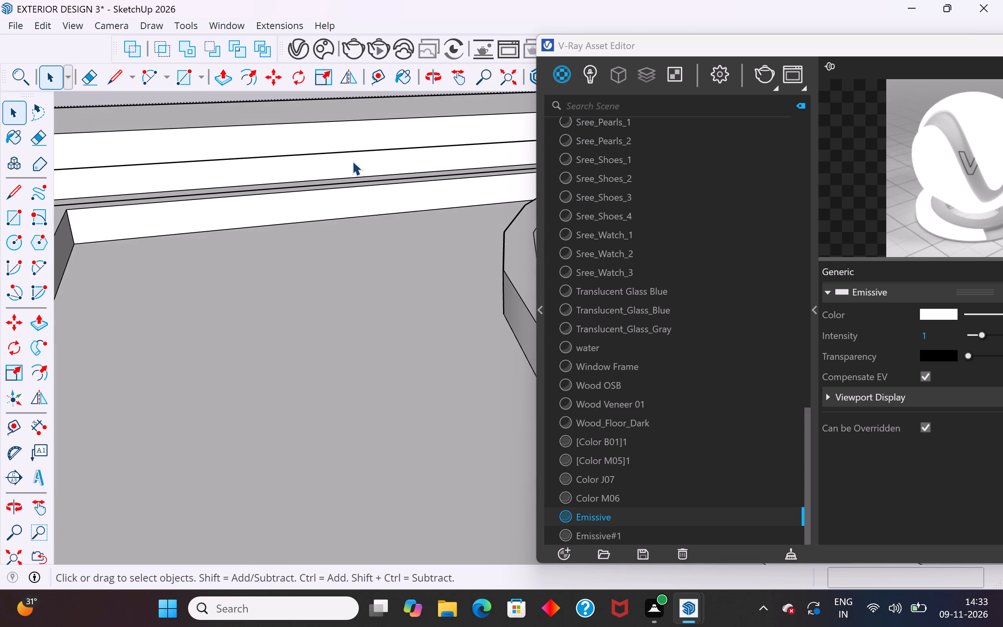
{"action": "left_click", "coordinate": [352, 161]}
{"action": "right_click", "coordinate": [598, 515]}
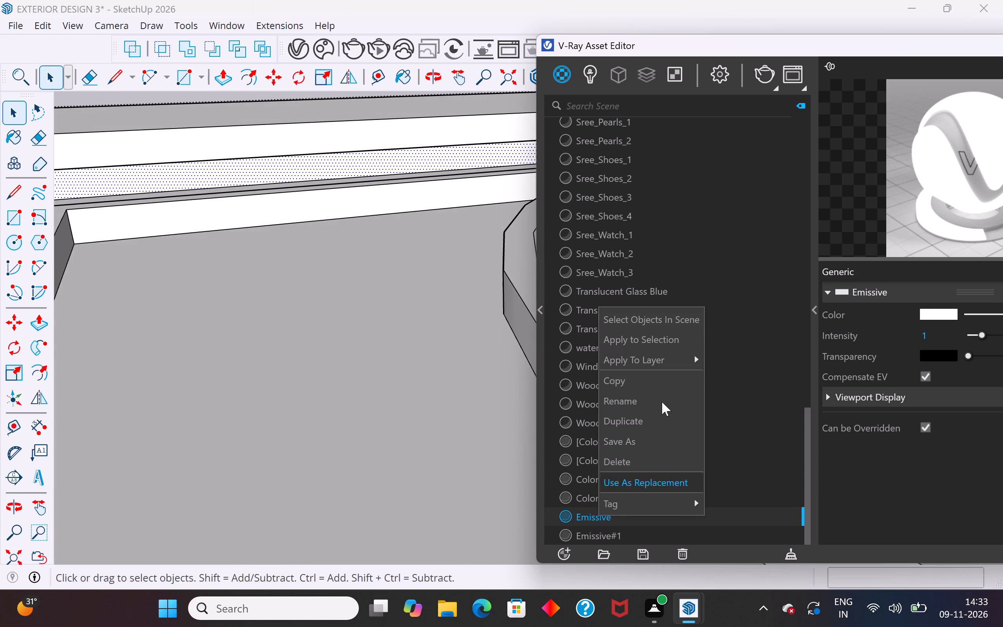
{"action": "left_click", "coordinate": [669, 335]}
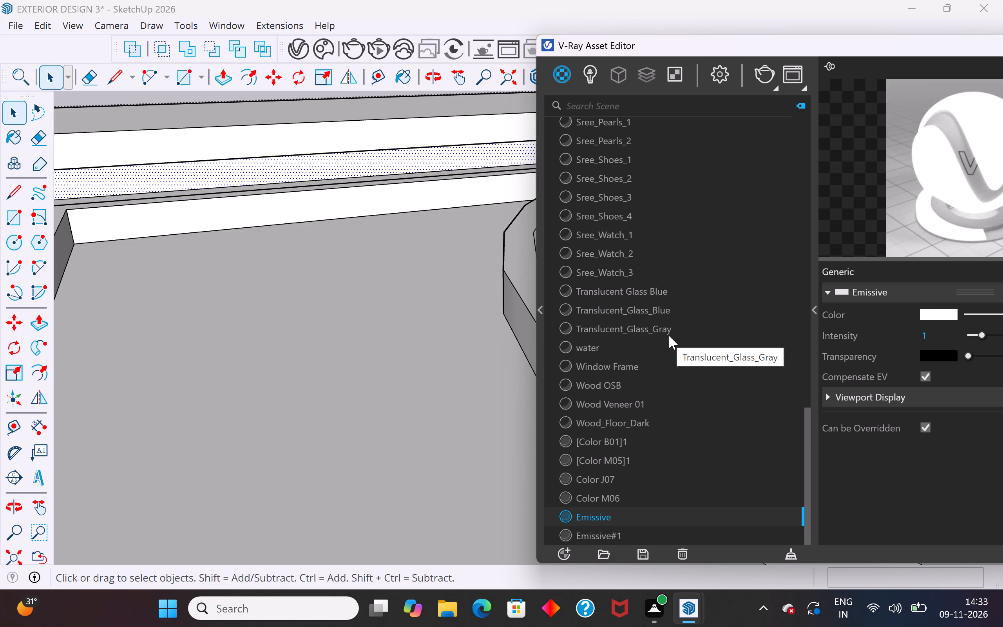
{"action": "scroll", "coordinate": [358, 401], "scroll_direction": "down", "scroll_amount": 5}
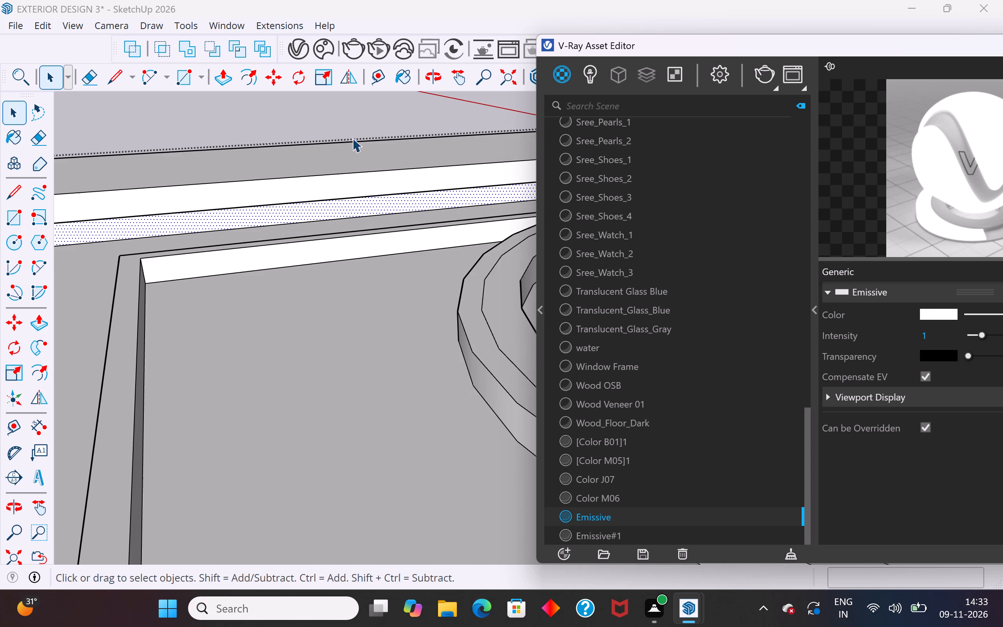
{"action": "left_click", "coordinate": [357, 115]}
Examine the finished ceiling slab from above and from several angles, including its placement beside the house.
{"action": "scroll", "coordinate": [412, 358], "scroll_direction": "down", "scroll_amount": 17}
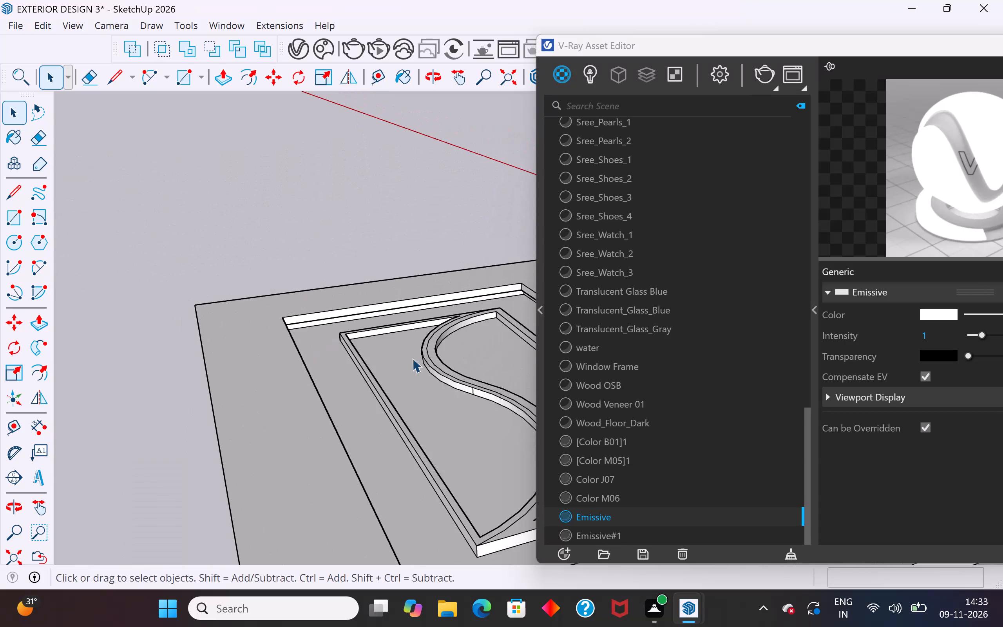
{"action": "scroll", "coordinate": [412, 358], "scroll_direction": "down", "scroll_amount": 5}
{"action": "middle_click_drag", "start_coordinate": [436, 418], "coordinate": [349, 482]}
{"action": "scroll", "coordinate": [378, 293], "scroll_direction": "down", "scroll_amount": 4}
{"action": "middle_click_drag", "start_coordinate": [381, 289], "coordinate": [386, 395]}
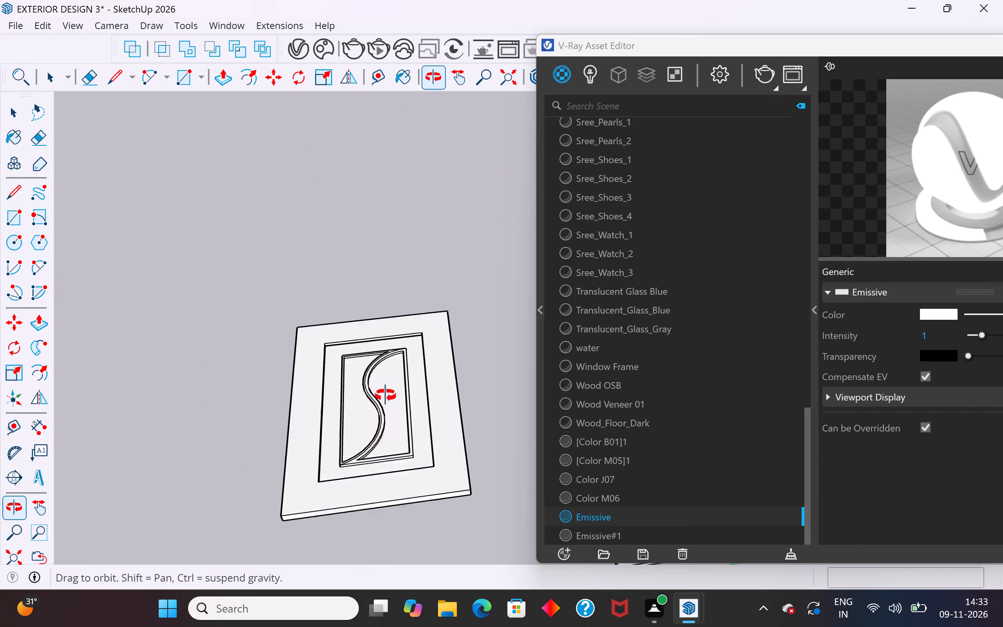
{"action": "middle_click_drag", "start_coordinate": [386, 395], "coordinate": [395, 467]}
{"action": "scroll", "coordinate": [385, 302], "scroll_direction": "down", "scroll_amount": 5}
{"action": "scroll", "coordinate": [367, 218], "scroll_direction": "down", "scroll_amount": 5}
{"action": "middle_click_drag", "start_coordinate": [433, 429], "coordinate": [406, 500]}
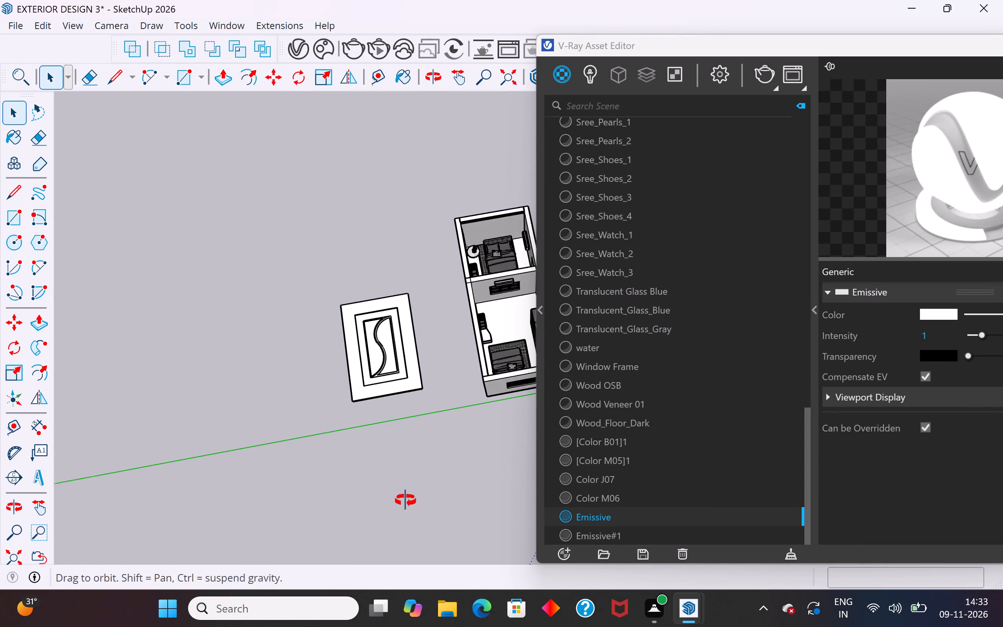
{"action": "middle_click_drag", "start_coordinate": [406, 500], "coordinate": [404, 501]}
{"action": "scroll", "coordinate": [396, 450], "scroll_direction": "up", "scroll_amount": 6}
{"action": "middle_click_drag", "start_coordinate": [470, 221], "coordinate": [437, 304]}
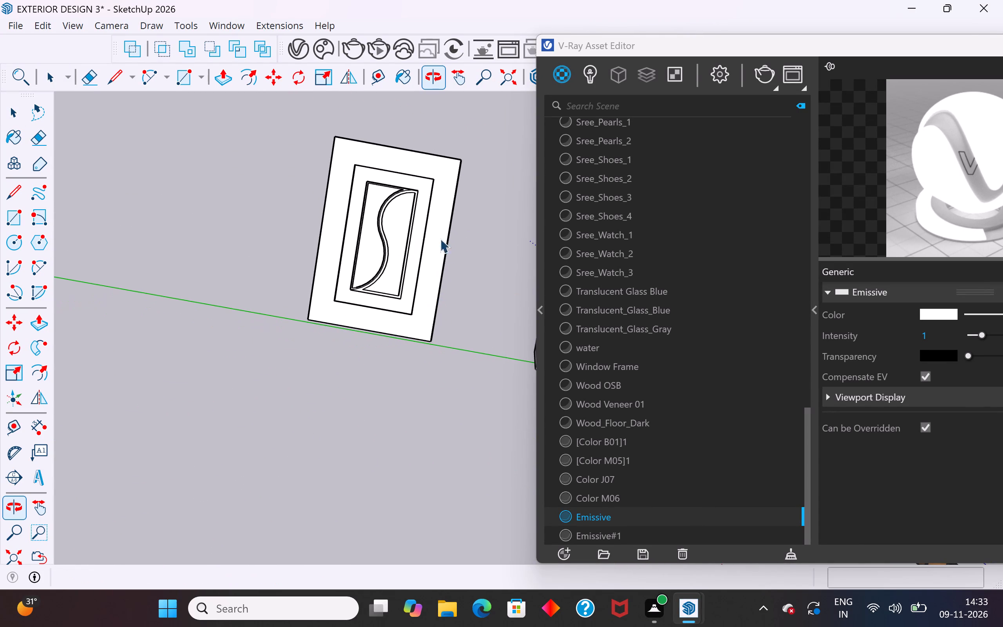
{"action": "middle_click_drag", "start_coordinate": [276, 197], "coordinate": [261, 241]}
{"action": "scroll", "coordinate": [423, 267], "scroll_direction": "up", "scroll_amount": 3}
{"action": "middle_click_drag", "start_coordinate": [458, 522], "coordinate": [482, 519]}
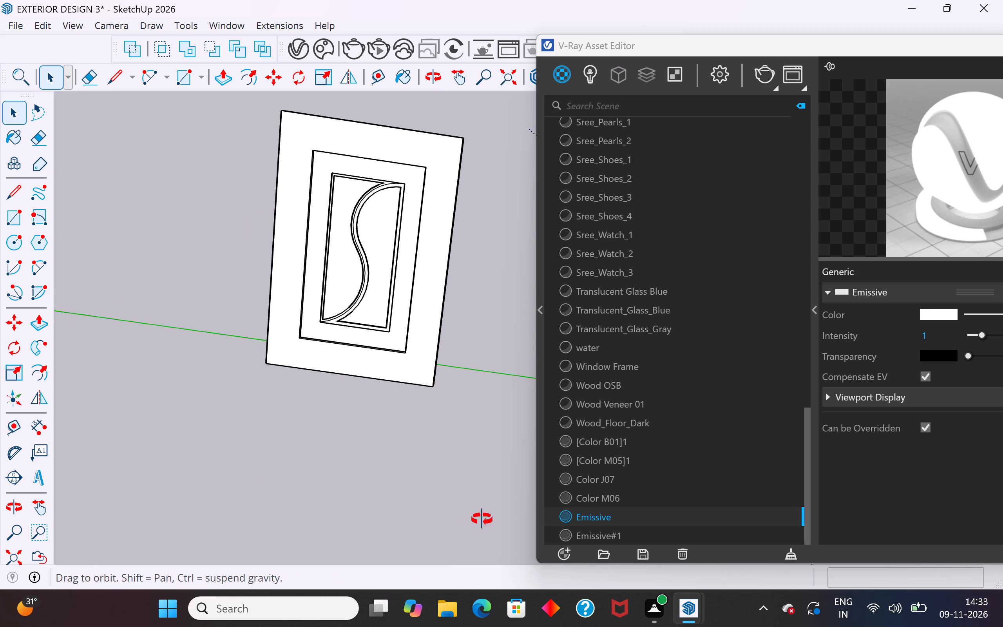
{"action": "middle_click_drag", "start_coordinate": [482, 519], "coordinate": [377, 334]}
{"action": "scroll", "coordinate": [309, 489], "scroll_direction": "down", "scroll_amount": 5}
{"action": "middle_click_drag", "start_coordinate": [330, 456], "coordinate": [583, 460]}
{"action": "scroll", "coordinate": [380, 226], "scroll_direction": "down", "scroll_amount": 5}
{"action": "middle_click_drag", "start_coordinate": [436, 269], "coordinate": [435, 425]}
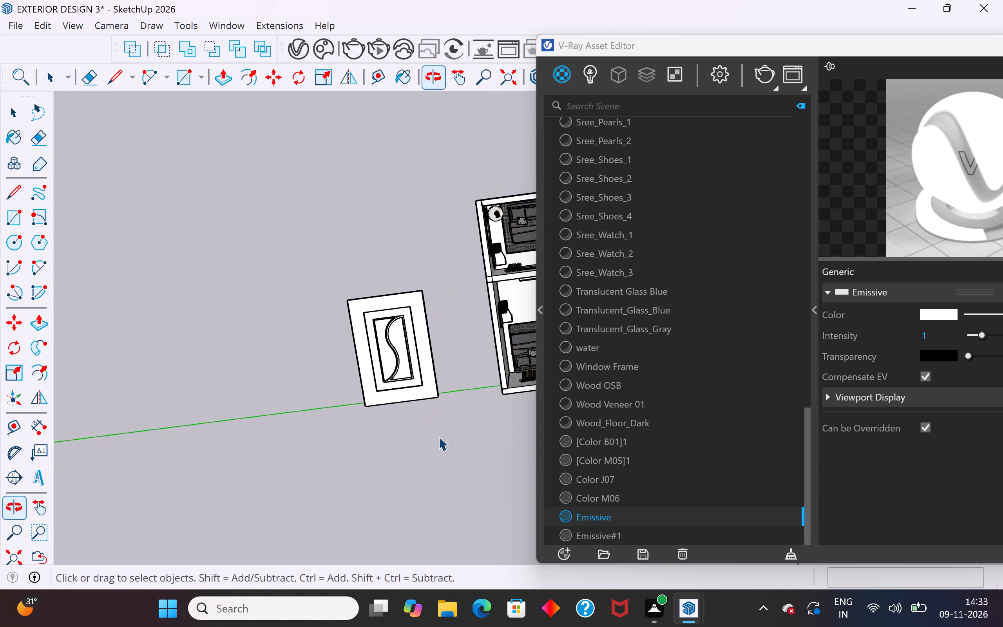
Render the ceiling slab from above with V-Ray, inspect the recess lighting up close, and close the render.
{"action": "scroll", "coordinate": [442, 442], "scroll_direction": "up", "scroll_amount": 5}
{"action": "middle_click_drag", "start_coordinate": [454, 183], "coordinate": [478, 179]}
{"action": "scroll", "coordinate": [405, 160], "scroll_direction": "up", "scroll_amount": 4}
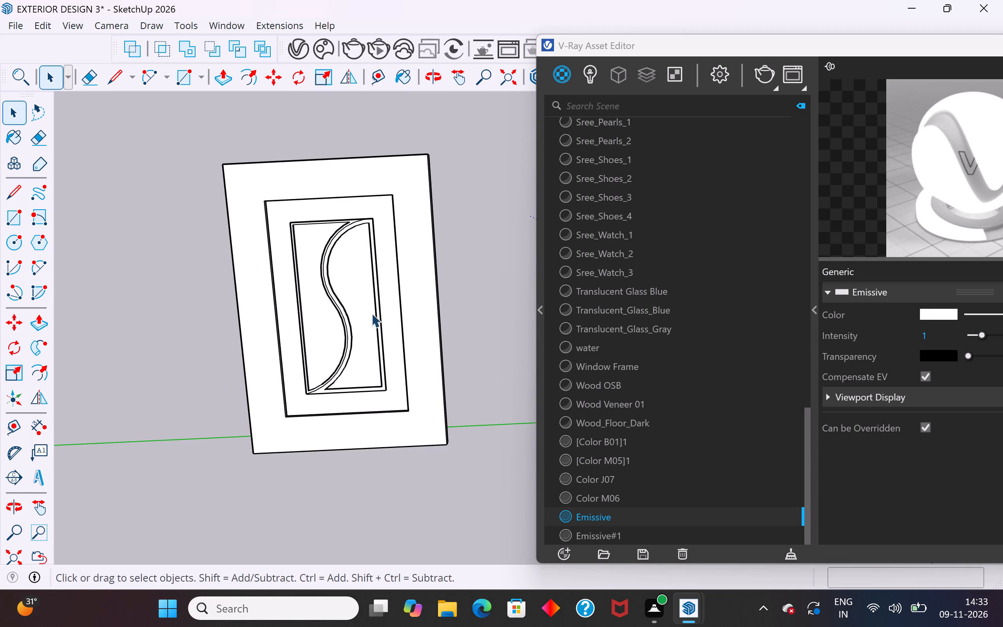
{"action": "middle_click_drag", "start_coordinate": [369, 323], "coordinate": [402, 317]}
{"action": "scroll", "coordinate": [452, 212], "scroll_direction": "up", "scroll_amount": 1}
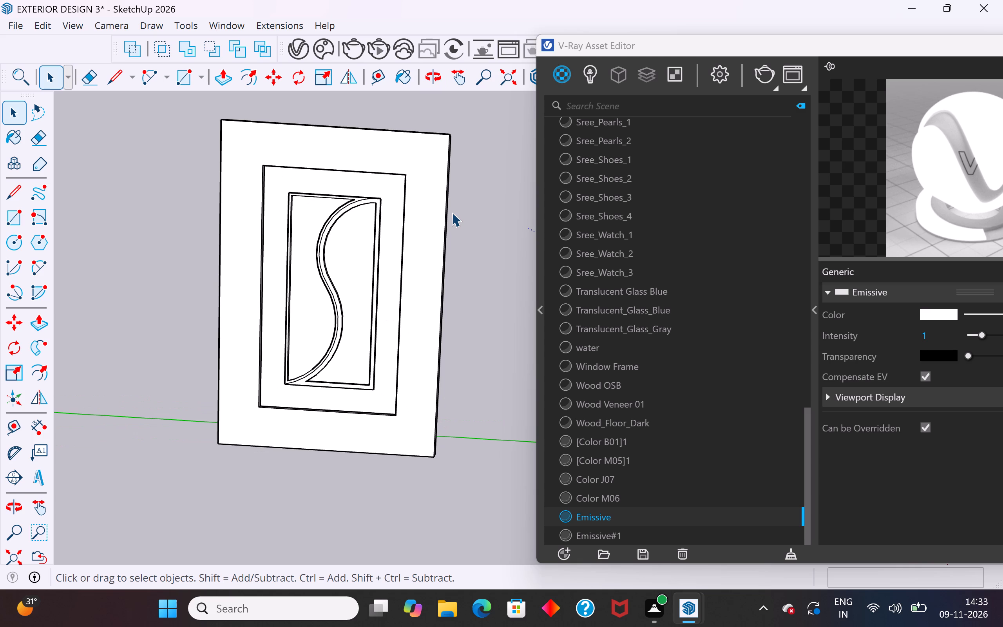
{"action": "left_click", "coordinate": [765, 75]}
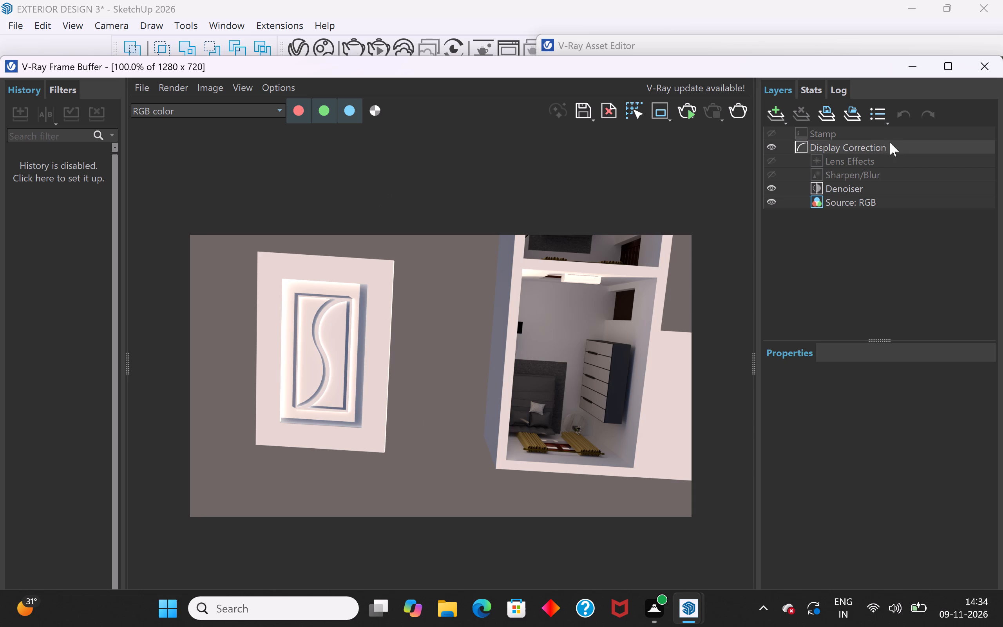
{"action": "scroll", "coordinate": [295, 342], "scroll_direction": "up", "scroll_amount": 4}
{"action": "scroll", "coordinate": [302, 338], "scroll_direction": "down", "scroll_amount": 3}
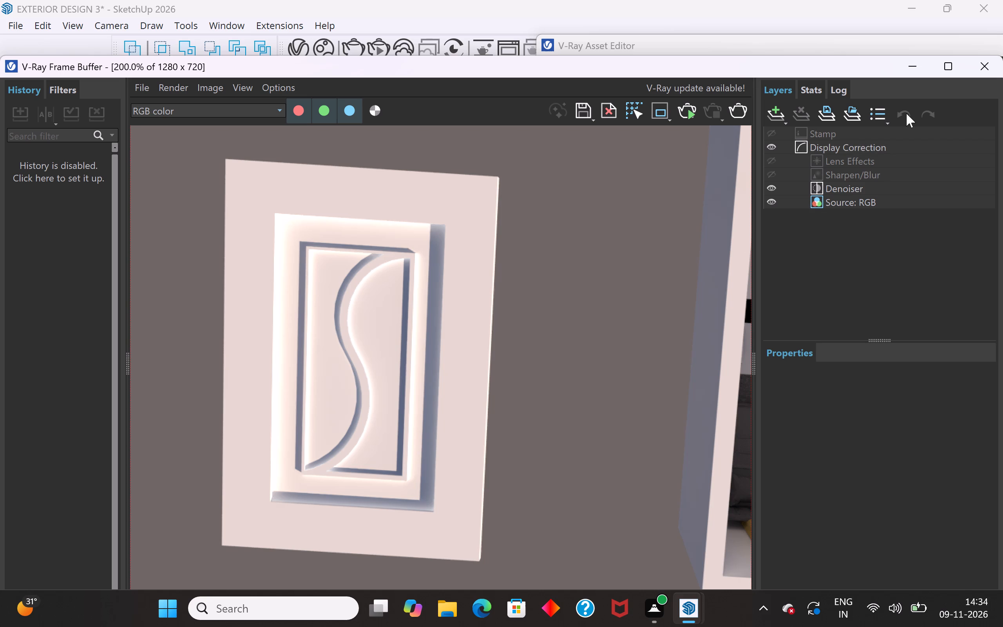
{"action": "left_click", "coordinate": [989, 70]}
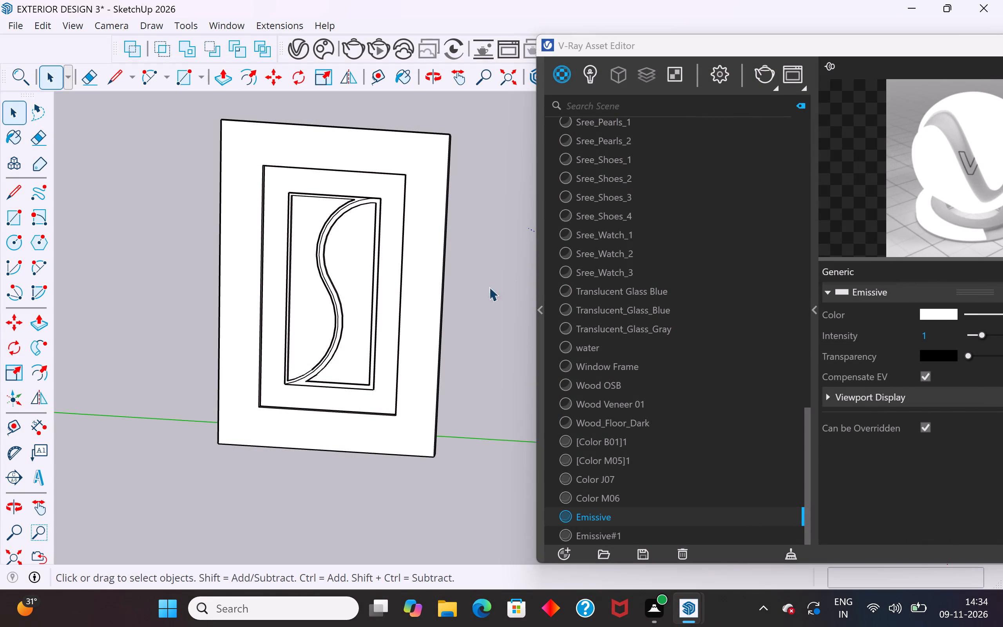
Rotate the ceiling slab 90 degrees about the red axis at its house-side corner so it stands upright beside the house.
{"action": "scroll", "coordinate": [459, 358], "scroll_direction": "down", "scroll_amount": 5}
{"action": "middle_click_drag", "start_coordinate": [406, 437], "coordinate": [512, 464]}
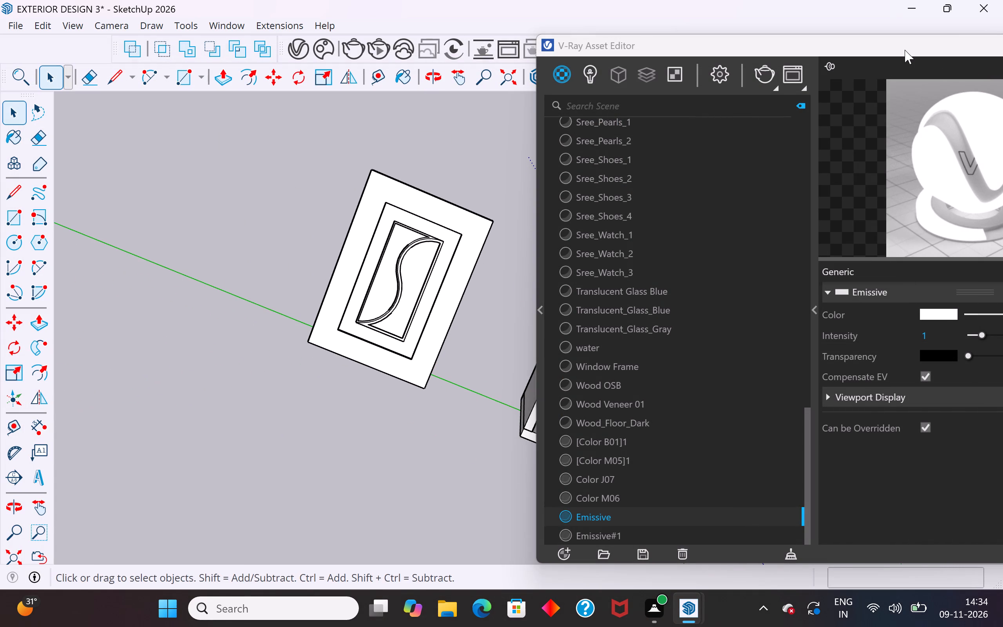
{"action": "left_click_drag", "start_coordinate": [906, 48], "coordinate": [698, 80]}
{"action": "left_click", "coordinate": [907, 81]}
{"action": "scroll", "coordinate": [525, 429], "scroll_direction": "down", "scroll_amount": 5}
{"action": "middle_click_drag", "start_coordinate": [530, 477], "coordinate": [551, 454]}
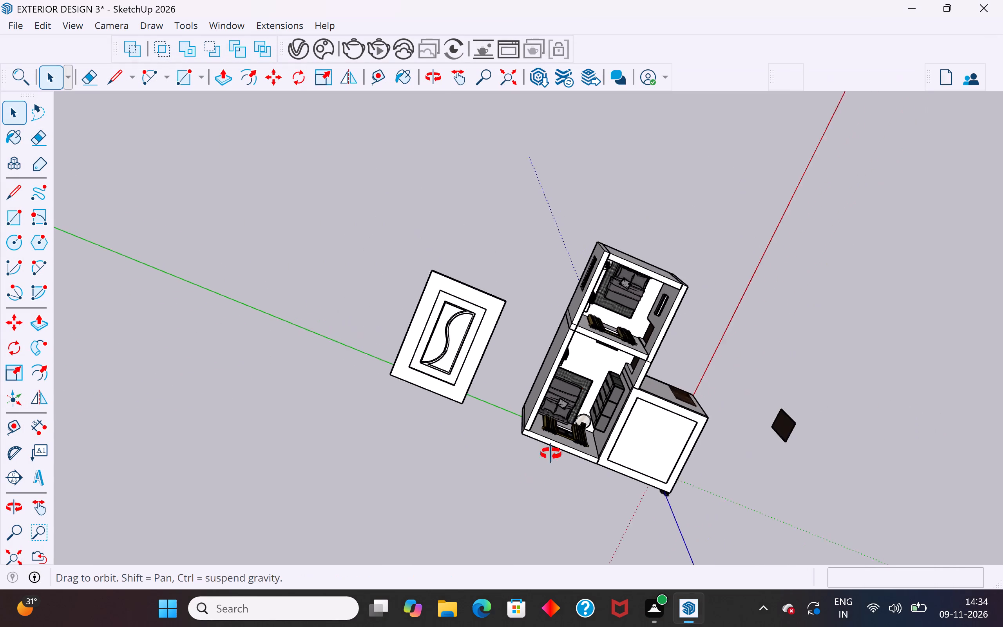
{"action": "middle_click_drag", "start_coordinate": [551, 454], "coordinate": [670, 150]}
{"action": "middle_click_drag", "start_coordinate": [462, 484], "coordinate": [650, 455]}
{"action": "middle_click_drag", "start_coordinate": [513, 357], "coordinate": [435, 323]}
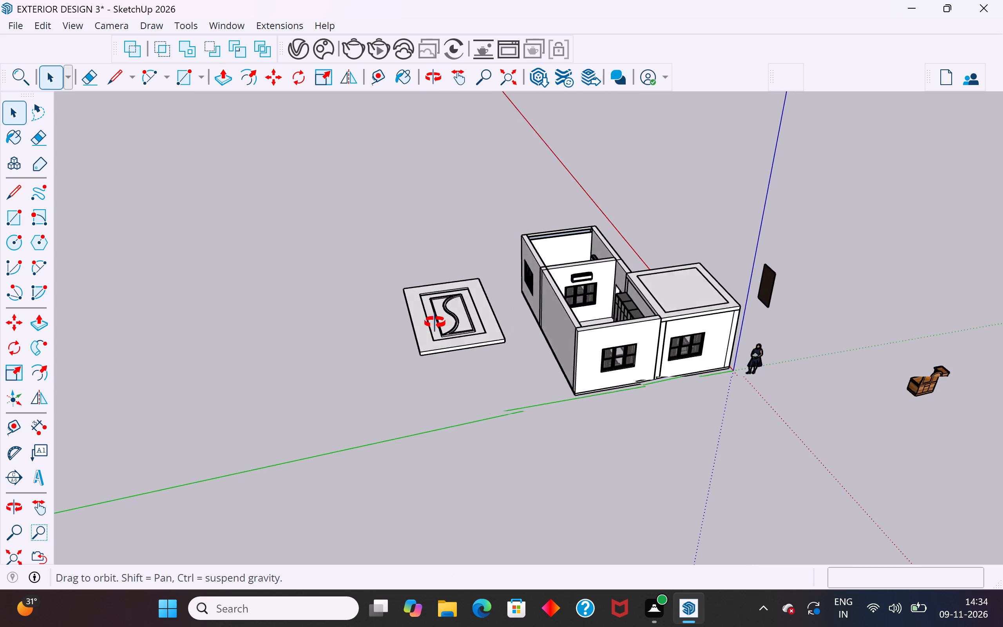
{"action": "middle_click_drag", "start_coordinate": [435, 323], "coordinate": [435, 322]}
{"action": "left_click_drag", "start_coordinate": [507, 240], "coordinate": [373, 382]}
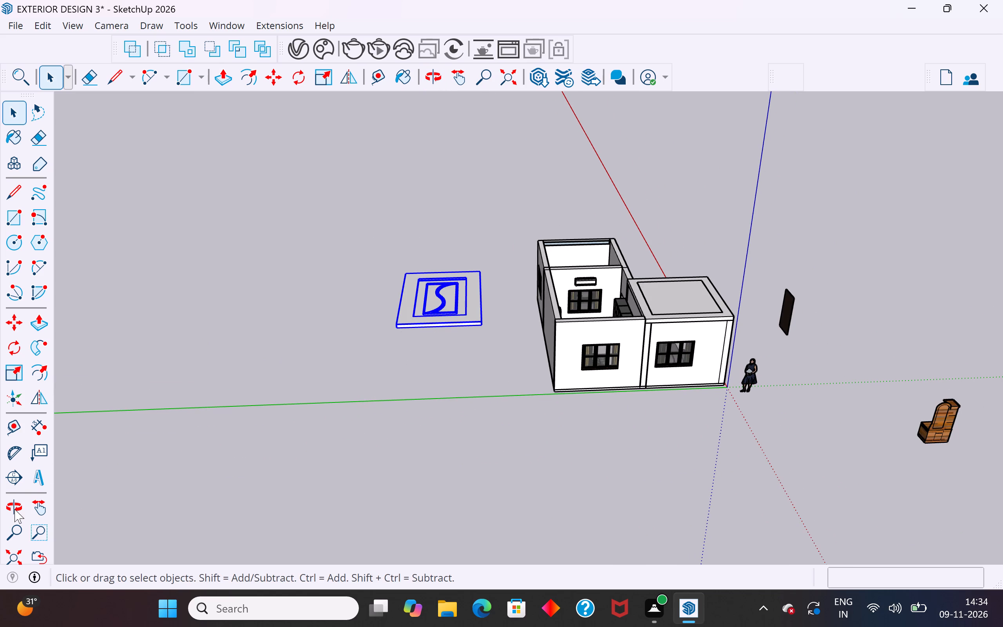
{"action": "left_click", "coordinate": [20, 344]}
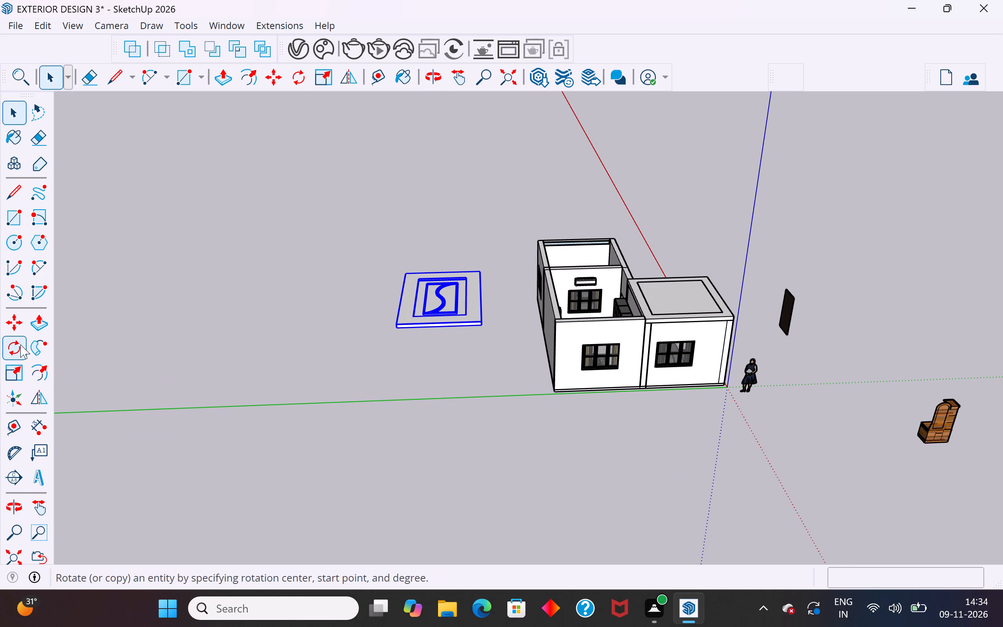
{"action": "left_click", "coordinate": [481, 320]}
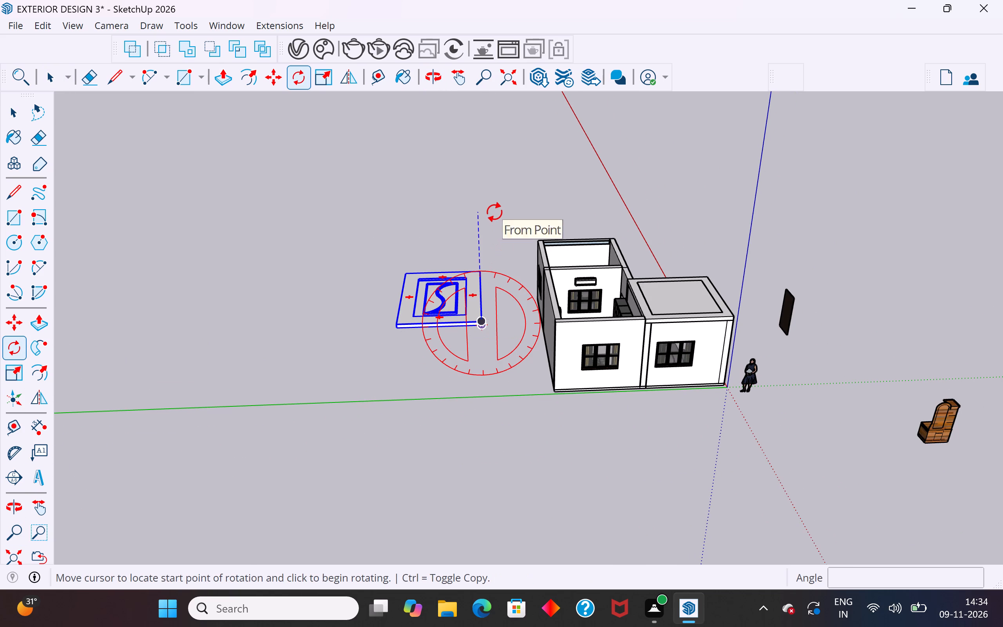
{"action": "left_click", "coordinate": [494, 212]}
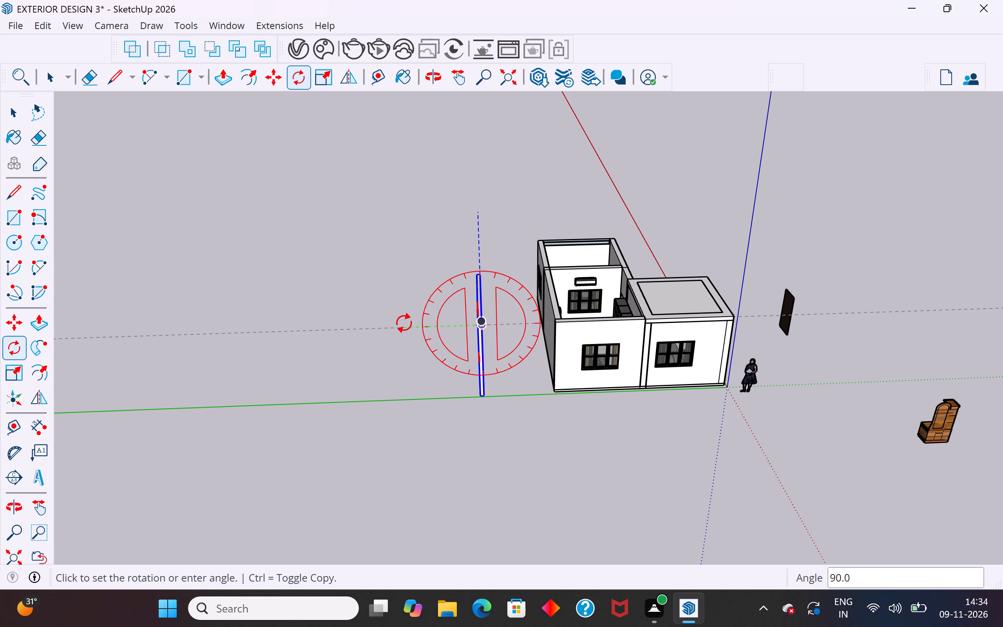
{"action": "left_click", "coordinate": [405, 323]}
{"action": "left_click", "coordinate": [17, 111]}
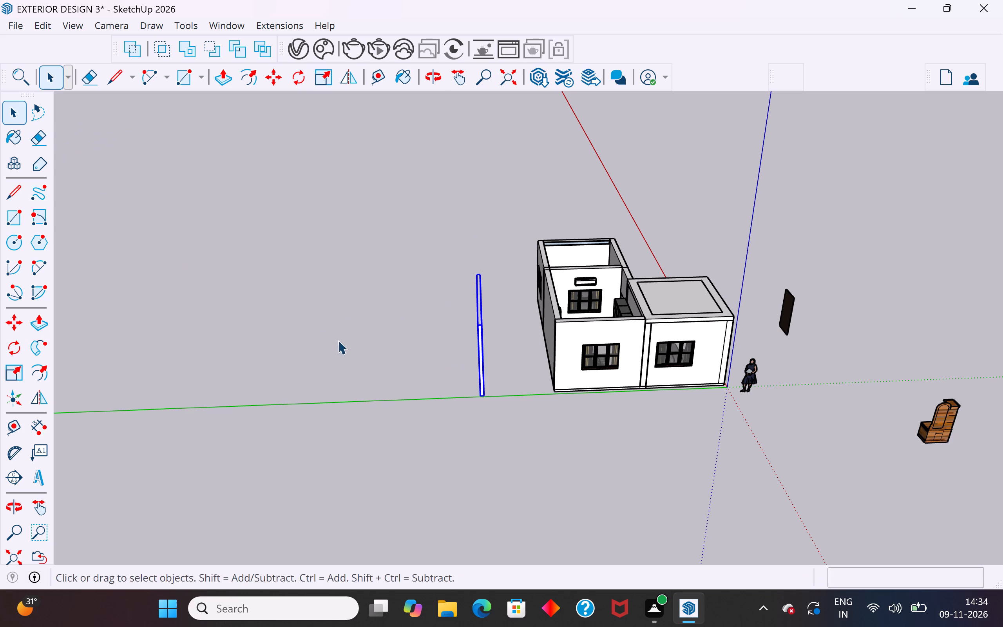
Render the upright slab with the house behind it and inspect the glow along the S-curve and recess edges.
{"action": "middle_click_drag", "start_coordinate": [338, 340], "coordinate": [698, 340]}
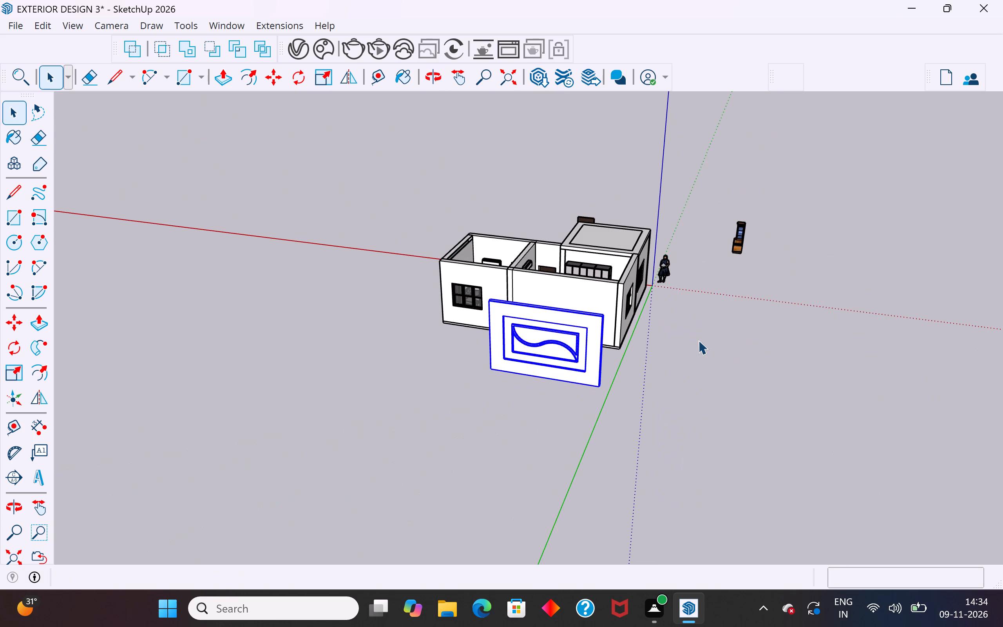
{"action": "scroll", "coordinate": [696, 415], "scroll_direction": "down", "scroll_amount": 2}
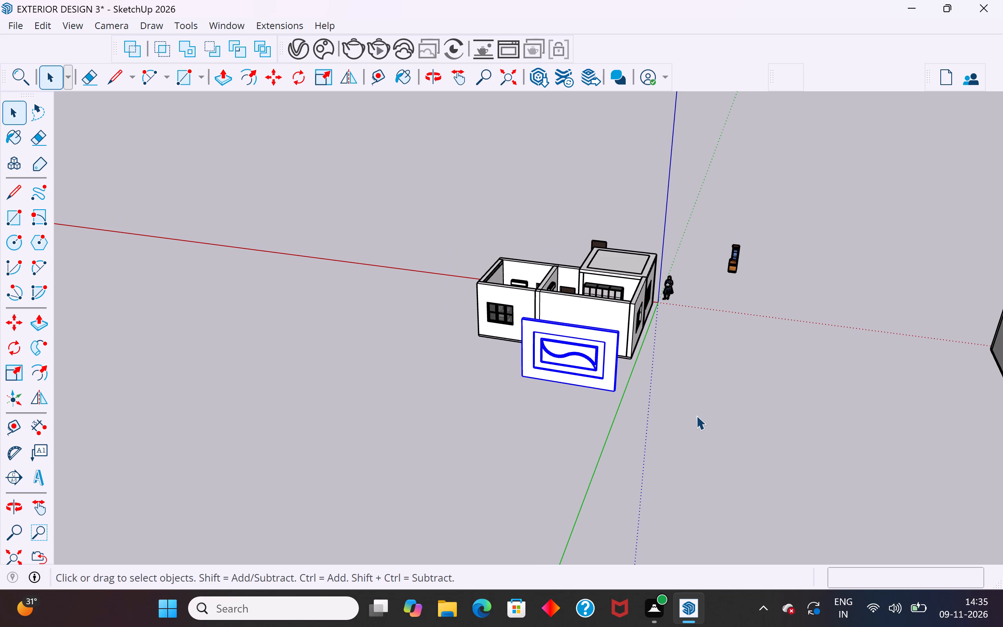
{"action": "scroll", "coordinate": [520, 338], "scroll_direction": "up", "scroll_amount": 3}
{"action": "scroll", "coordinate": [666, 375], "scroll_direction": "up", "scroll_amount": 2}
{"action": "middle_click_drag", "start_coordinate": [570, 352], "coordinate": [572, 338]}
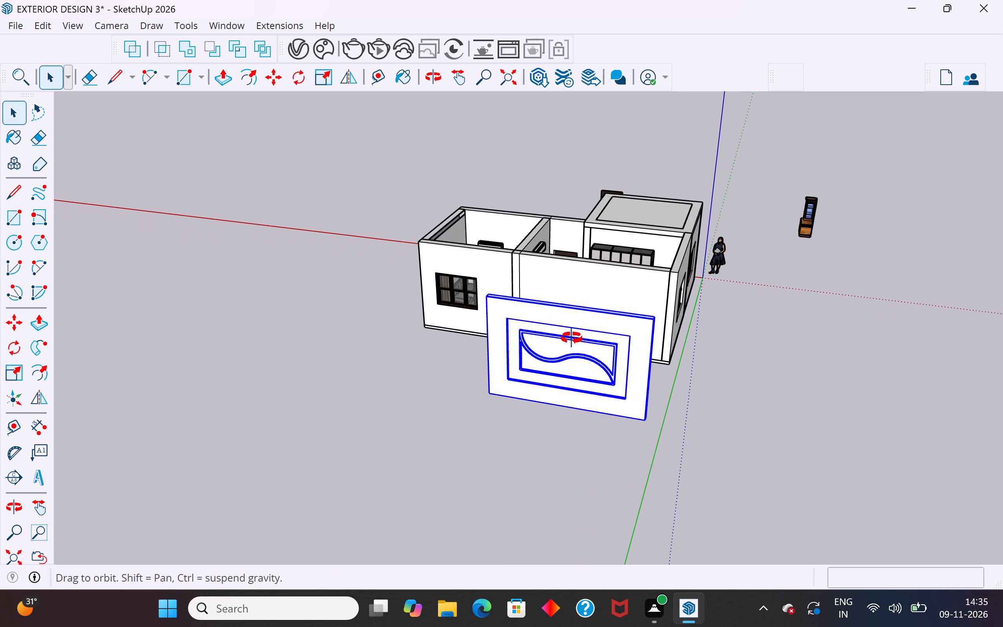
{"action": "middle_click_drag", "start_coordinate": [572, 338], "coordinate": [579, 310]}
{"action": "left_click", "coordinate": [296, 47]}
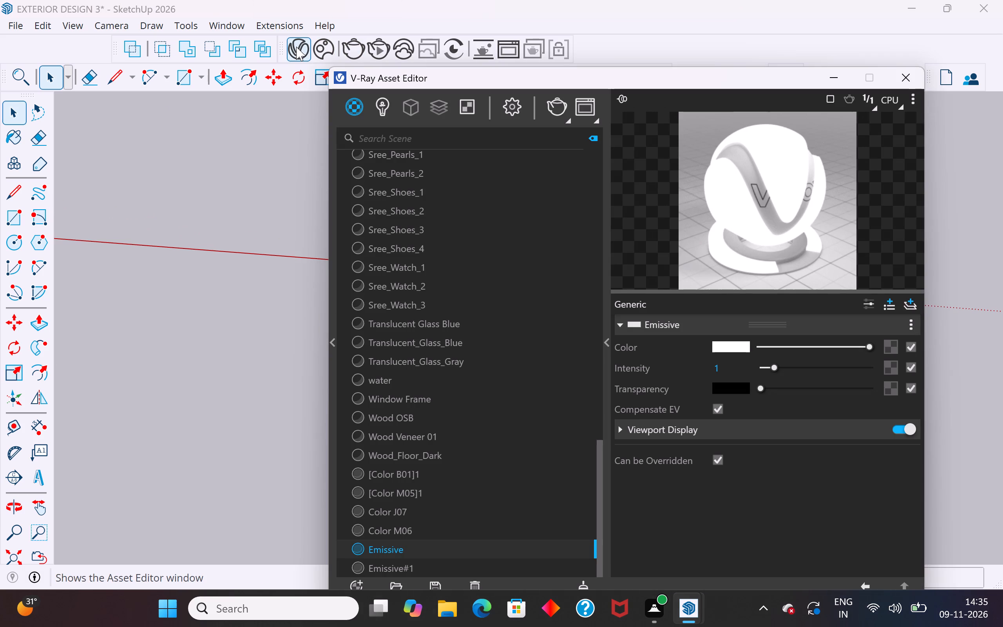
{"action": "left_click", "coordinate": [556, 109]}
{"action": "left_click", "coordinate": [570, 119]}
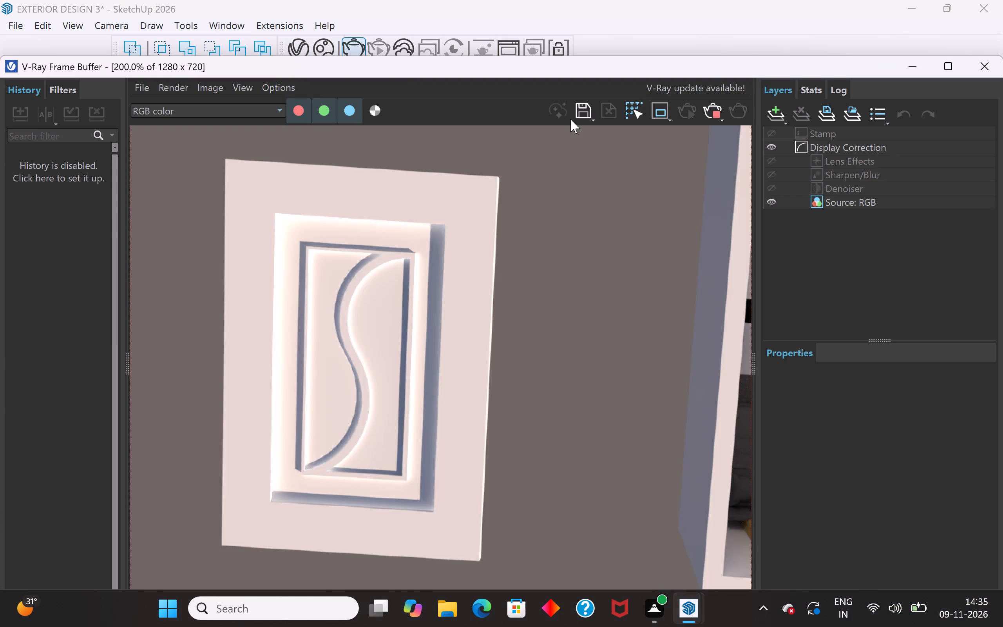
{"action": "scroll", "coordinate": [706, 444], "scroll_direction": "up", "scroll_amount": 1}
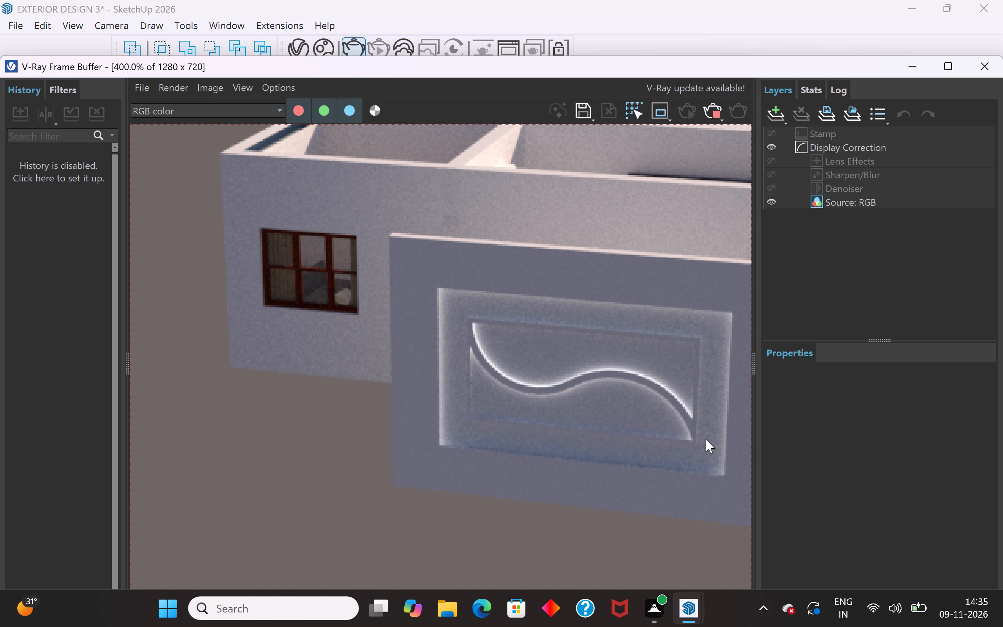
{"action": "scroll", "coordinate": [562, 460], "scroll_direction": "down", "scroll_amount": 2}
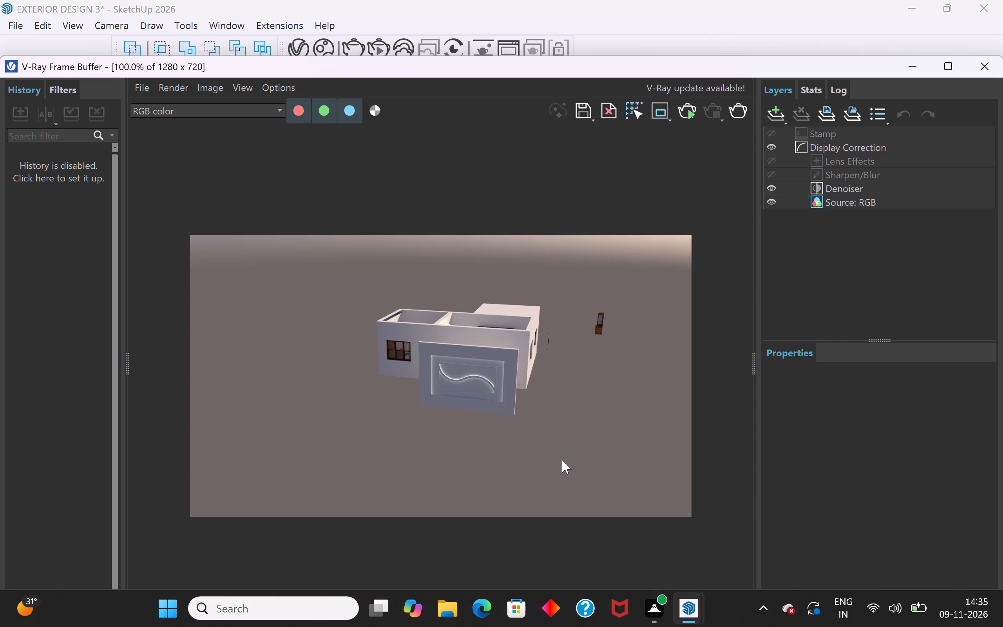
{"action": "scroll", "coordinate": [462, 400], "scroll_direction": "up", "scroll_amount": 1}
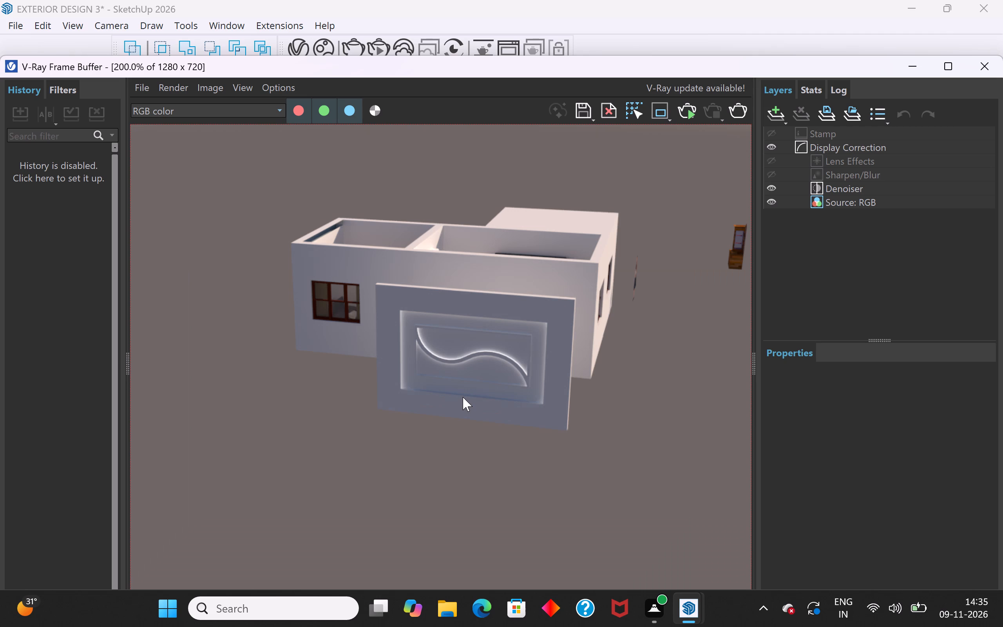
{"action": "scroll", "coordinate": [471, 374], "scroll_direction": "up", "scroll_amount": 1}
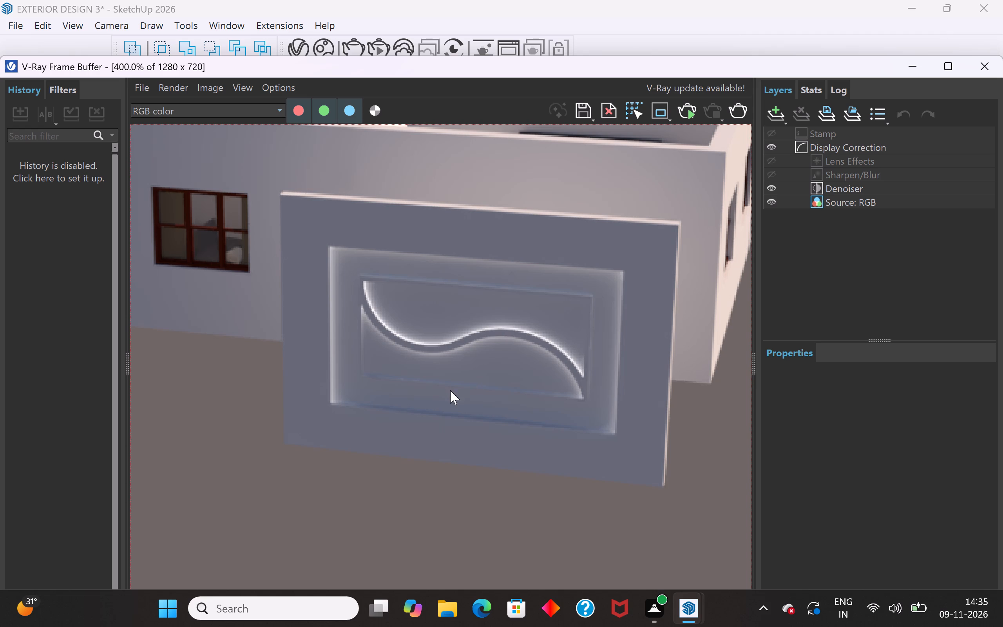
{"action": "scroll", "coordinate": [512, 355], "scroll_direction": "up", "scroll_amount": 1}
{"action": "scroll", "coordinate": [512, 355], "scroll_direction": "down", "scroll_amount": 2}
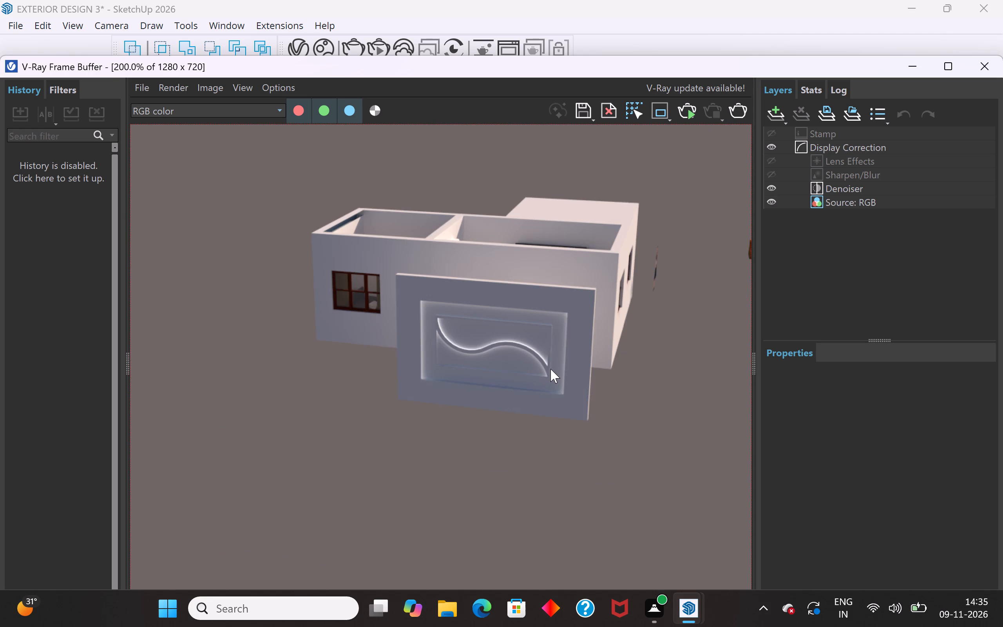
{"action": "scroll", "coordinate": [551, 367], "scroll_direction": "up", "scroll_amount": 1}
{"action": "left_click", "coordinate": [989, 62]}
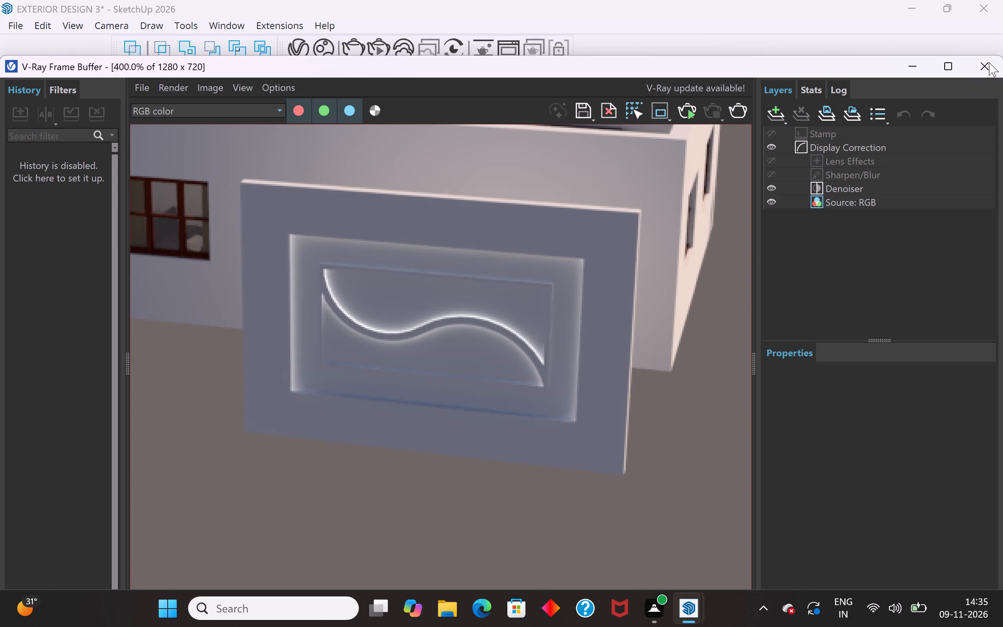
{"action": "left_click", "coordinate": [910, 83]}
Render a close, straight-on view of the slab's recessed face and inspect the cove lighting.
{"action": "middle_click_drag", "start_coordinate": [569, 375], "coordinate": [626, 352]}
{"action": "scroll", "coordinate": [643, 268], "scroll_direction": "up", "scroll_amount": 3}
{"action": "middle_click_drag", "start_coordinate": [638, 270], "coordinate": [633, 188]}
{"action": "scroll", "coordinate": [633, 188], "scroll_direction": "up", "scroll_amount": 3}
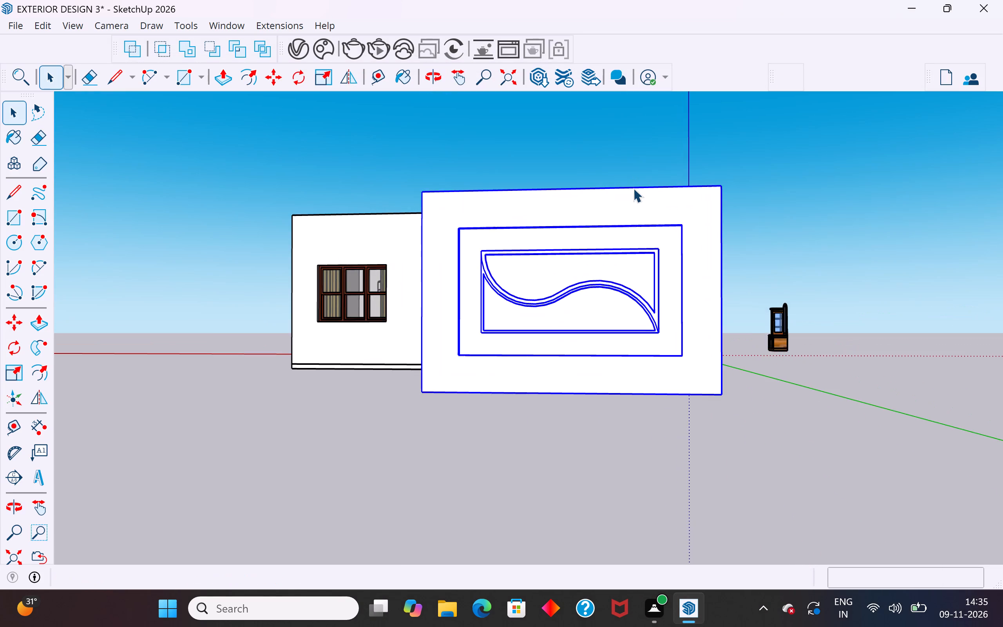
{"action": "middle_click_drag", "start_coordinate": [644, 230], "coordinate": [678, 251]}
{"action": "scroll", "coordinate": [699, 262], "scroll_direction": "up", "scroll_amount": 7}
{"action": "middle_click_drag", "start_coordinate": [679, 294], "coordinate": [679, 291]}
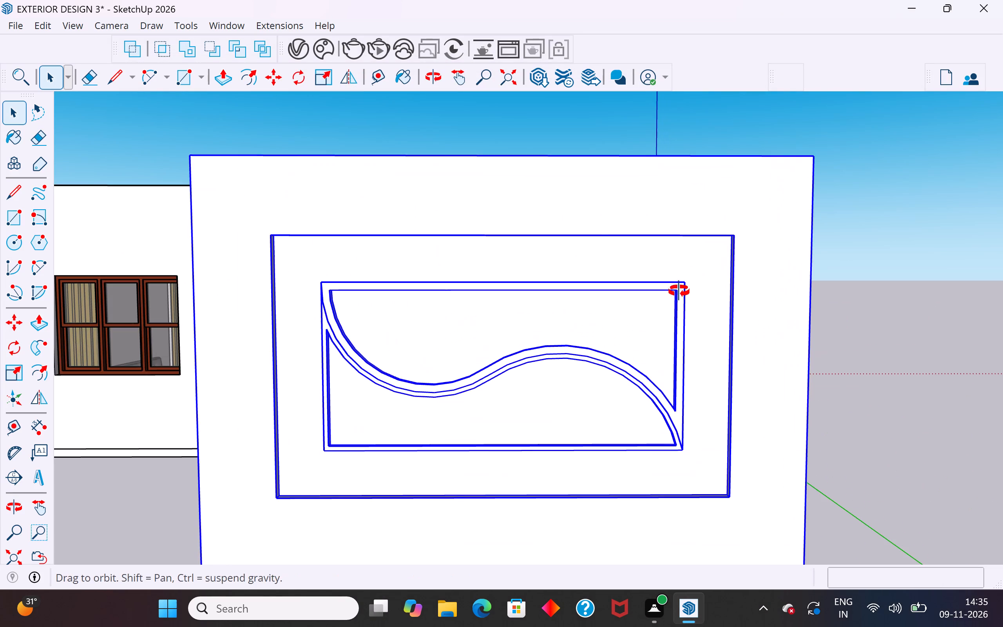
{"action": "middle_click_drag", "start_coordinate": [679, 291], "coordinate": [679, 290]}
{"action": "left_click", "coordinate": [357, 47]}
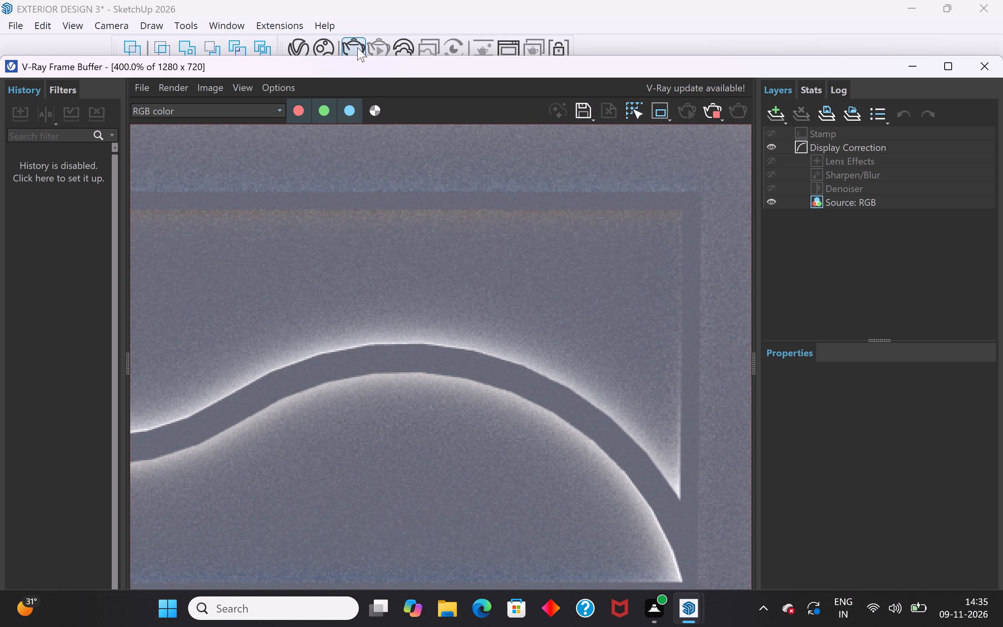
{"action": "scroll", "coordinate": [589, 363], "scroll_direction": "down", "scroll_amount": 1}
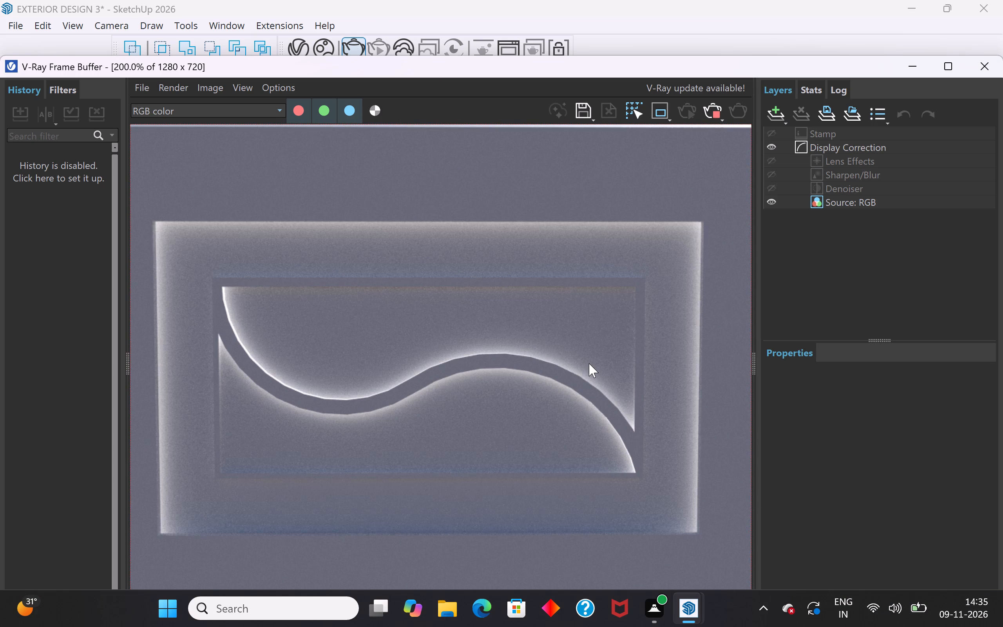
{"action": "scroll", "coordinate": [589, 363], "scroll_direction": "down", "scroll_amount": 1}
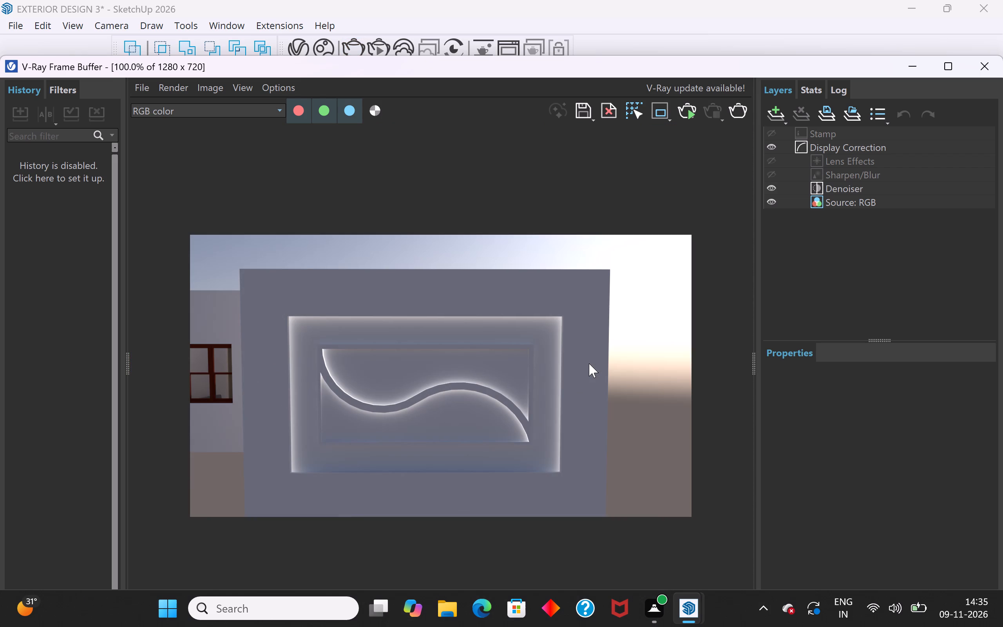
{"action": "left_click", "coordinate": [989, 69]}
Apply the V-Ray Emissive material to the recessed panel face below the S-curve inside the upright ceiling slab.
{"action": "middle_click_drag", "start_coordinate": [532, 399], "coordinate": [525, 443]}
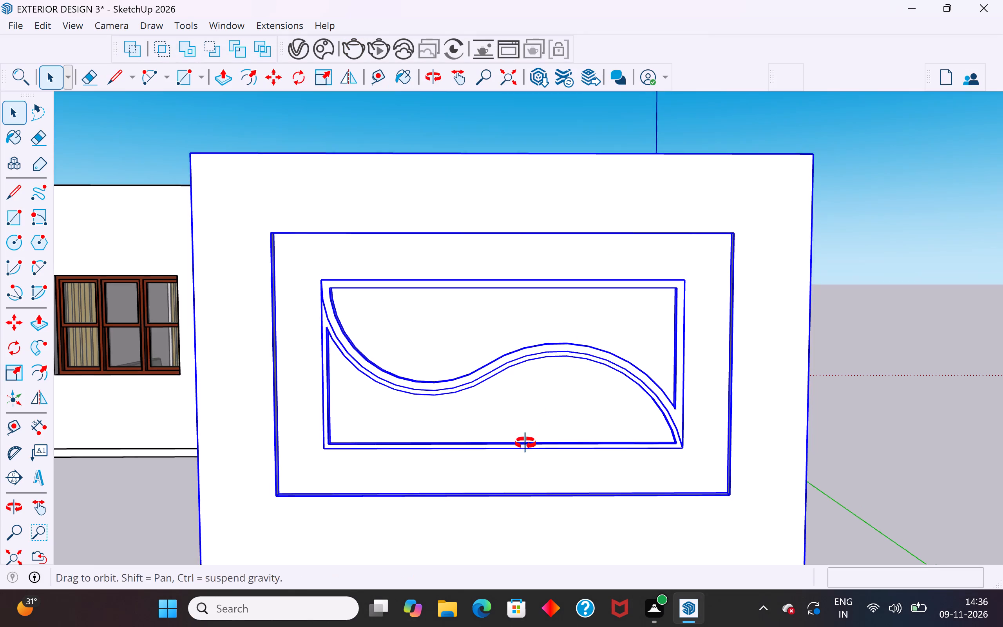
{"action": "middle_click_drag", "start_coordinate": [525, 443], "coordinate": [522, 497]}
{"action": "scroll", "coordinate": [605, 295], "scroll_direction": "down", "scroll_amount": 10}
{"action": "middle_click_drag", "start_coordinate": [618, 413], "coordinate": [608, 496]}
{"action": "scroll", "coordinate": [565, 493], "scroll_direction": "up", "scroll_amount": 5}
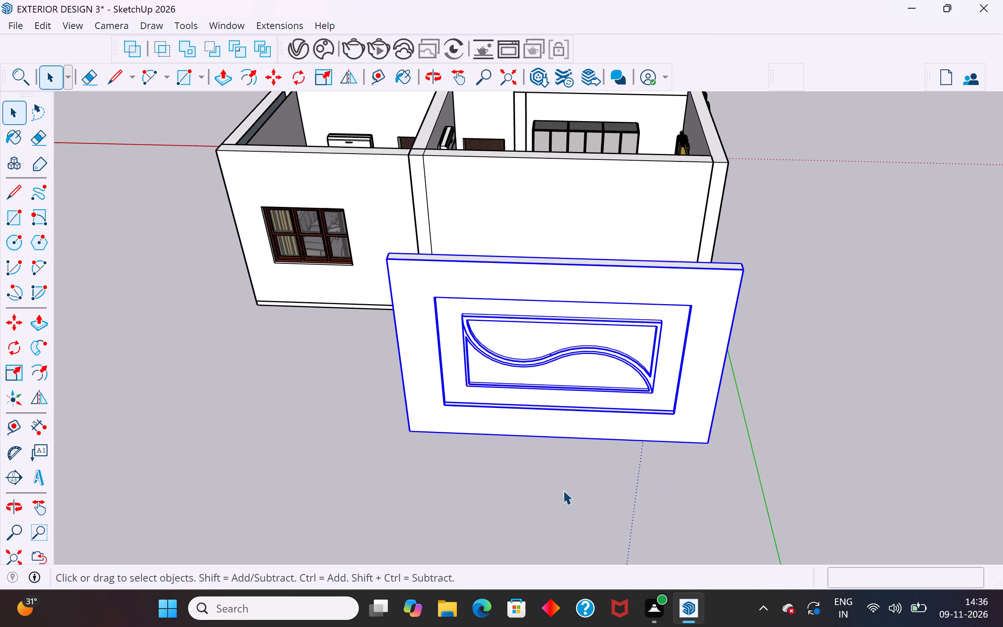
{"action": "scroll", "coordinate": [563, 490], "scroll_direction": "up", "scroll_amount": 6}
{"action": "middle_click_drag", "start_coordinate": [581, 414], "coordinate": [559, 476]}
{"action": "scroll", "coordinate": [482, 469], "scroll_direction": "up", "scroll_amount": 10}
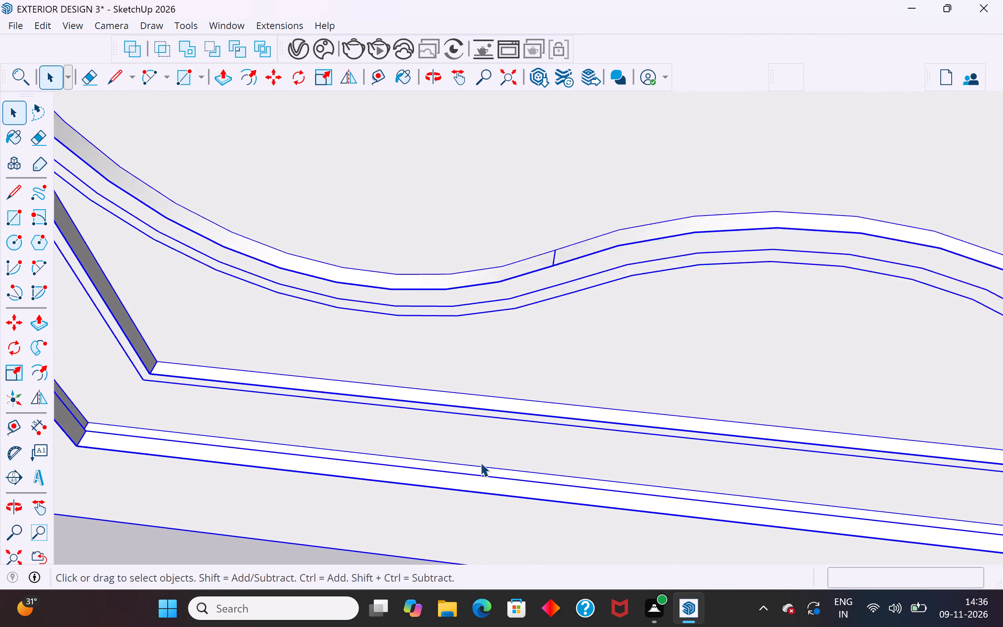
{"action": "scroll", "coordinate": [480, 462], "scroll_direction": "up", "scroll_amount": 2}
{"action": "scroll", "coordinate": [615, 421], "scroll_direction": "down", "scroll_amount": 4}
{"action": "scroll", "coordinate": [212, 425], "scroll_direction": "up", "scroll_amount": 8}
{"action": "left_click", "coordinate": [212, 424]}
{"action": "double_click", "coordinate": [212, 424]}
{"action": "double_click", "coordinate": [215, 422]}
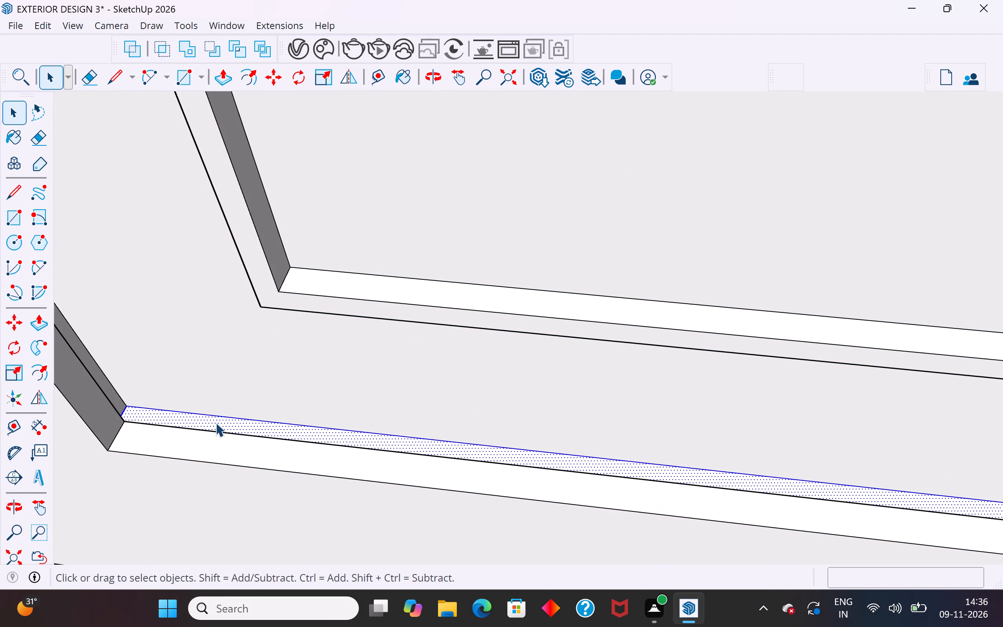
{"action": "right_click", "coordinate": [291, 52]}
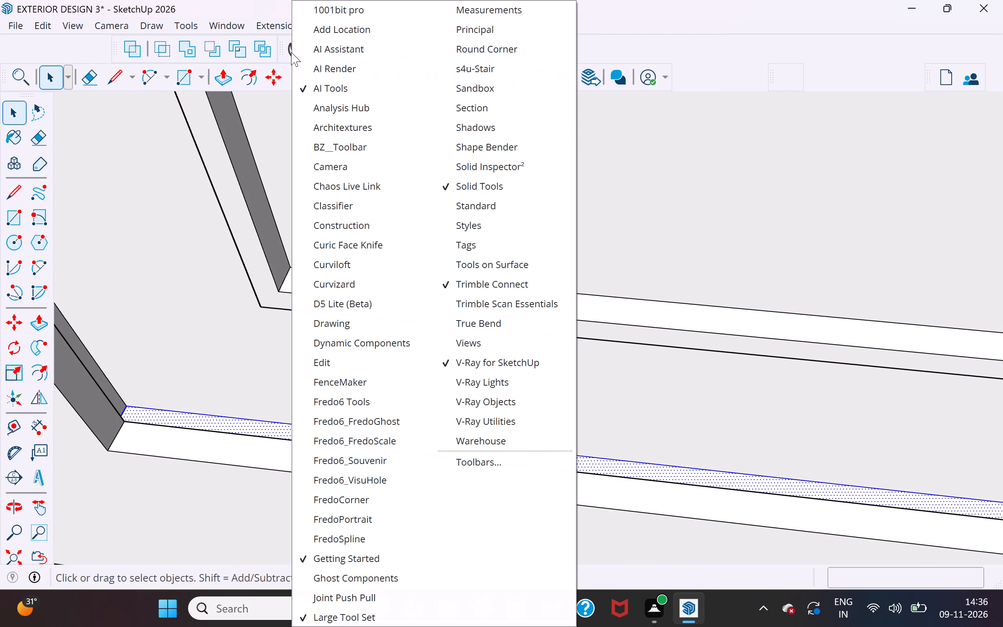
{"action": "left_click", "coordinate": [671, 115]}
{"action": "left_click", "coordinate": [302, 48]}
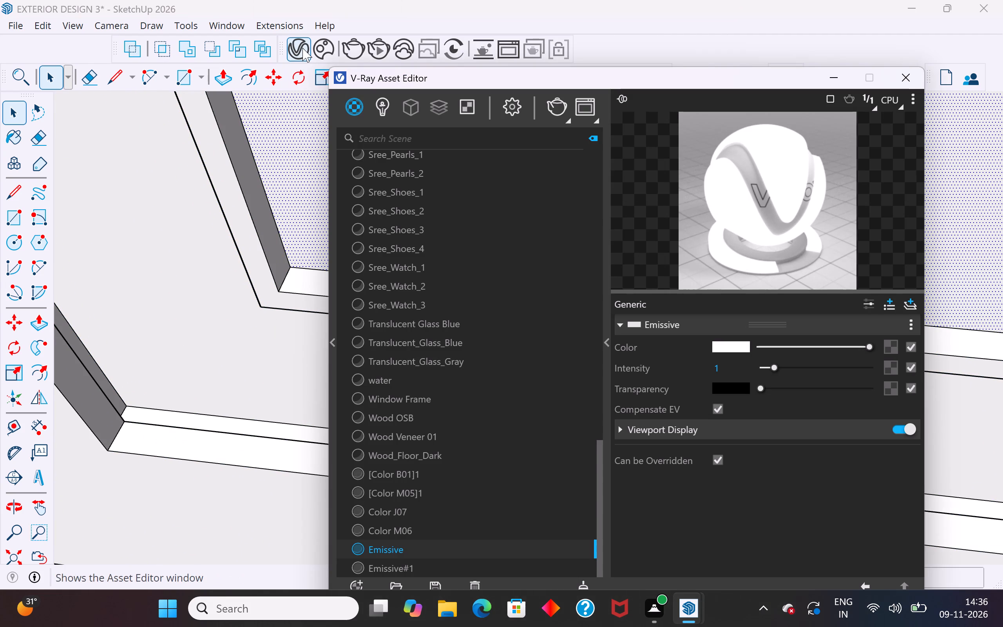
{"action": "right_click", "coordinate": [403, 551]}
{"action": "left_click", "coordinate": [459, 368]}
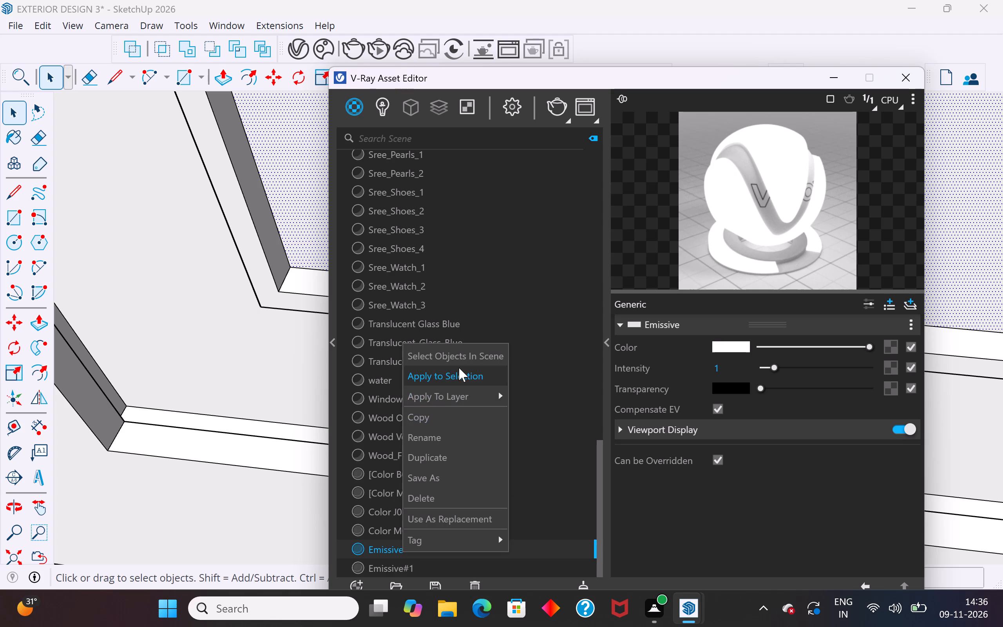
{"action": "left_click", "coordinate": [911, 74]}
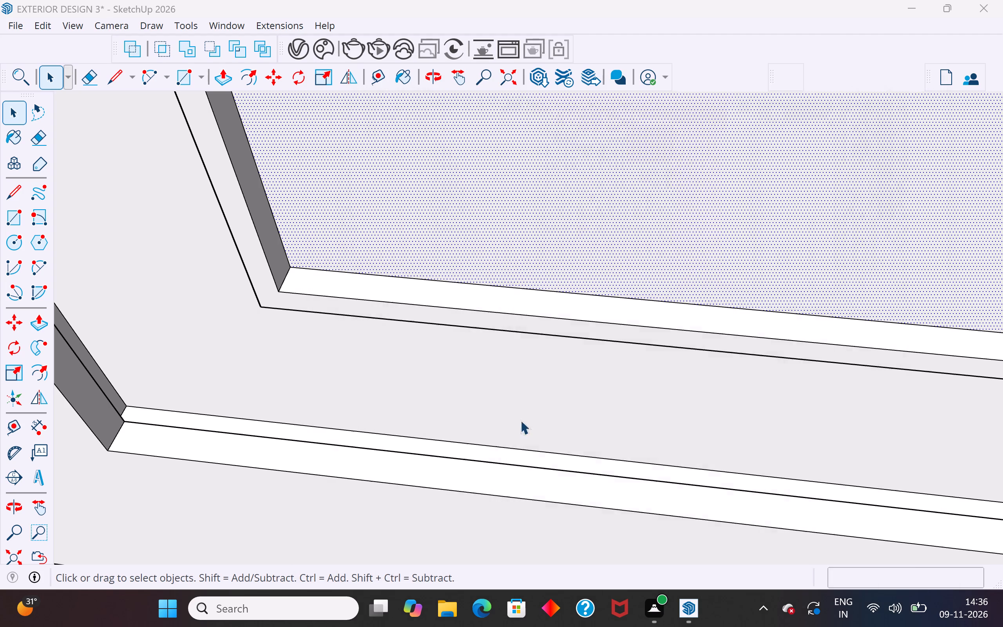
{"action": "scroll", "coordinate": [510, 426], "scroll_direction": "down", "scroll_amount": 15}
{"action": "left_click", "coordinate": [449, 512]}
Render a straight-on view of the upright slab, inspect the lighting around the S-curve and lower panel, and close the render.
{"action": "middle_click_drag", "start_coordinate": [607, 498], "coordinate": [611, 465]}
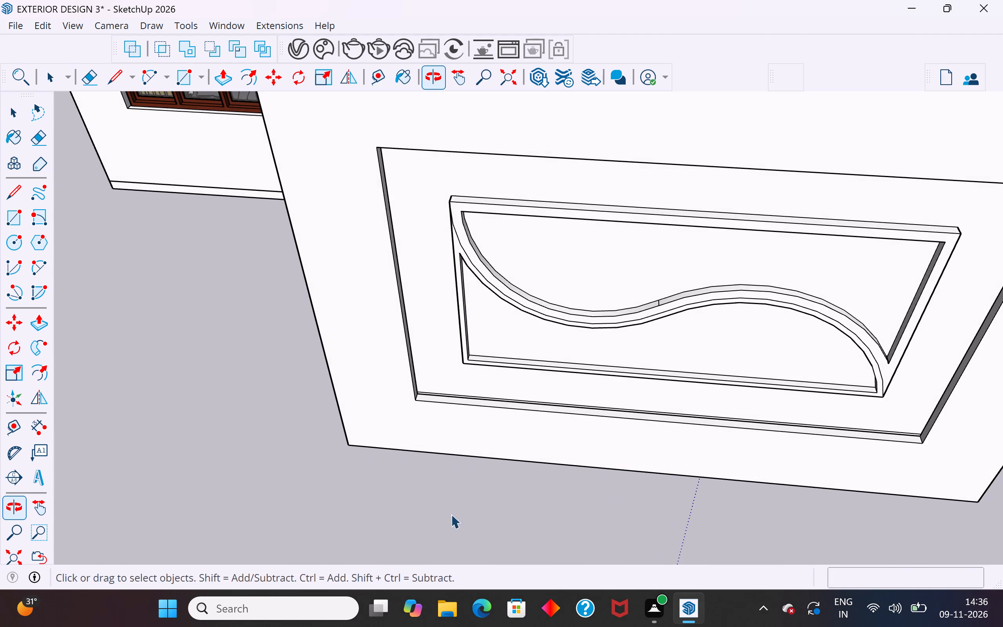
{"action": "scroll", "coordinate": [423, 521], "scroll_direction": "down", "scroll_amount": 6}
{"action": "middle_click_drag", "start_coordinate": [654, 470], "coordinate": [669, 386]}
{"action": "scroll", "coordinate": [662, 455], "scroll_direction": "up", "scroll_amount": 1}
{"action": "scroll", "coordinate": [534, 546], "scroll_direction": "down", "scroll_amount": 5}
{"action": "middle_click_drag", "start_coordinate": [577, 484], "coordinate": [582, 446]}
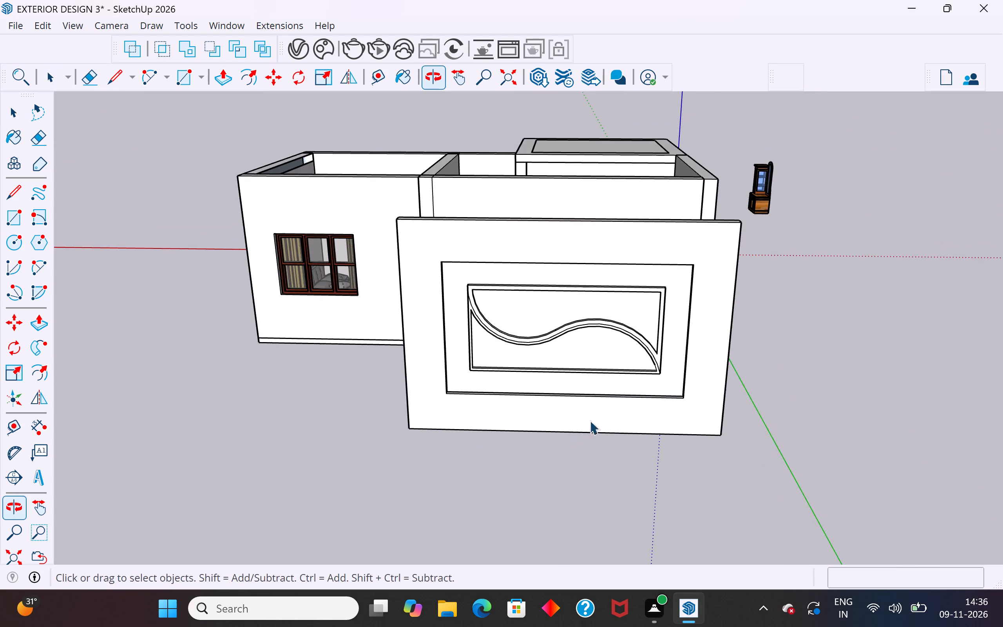
{"action": "scroll", "coordinate": [599, 344], "scroll_direction": "up", "scroll_amount": 4}
{"action": "middle_click_drag", "start_coordinate": [602, 335], "coordinate": [592, 310]}
{"action": "scroll", "coordinate": [505, 449], "scroll_direction": "down", "scroll_amount": 5}
{"action": "middle_click_drag", "start_coordinate": [508, 344], "coordinate": [508, 302]}
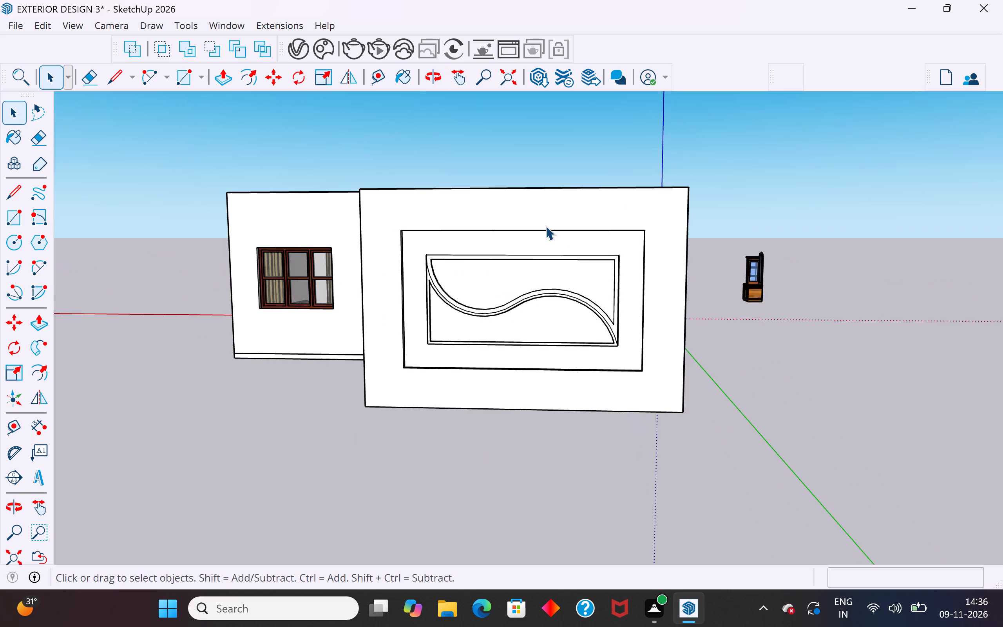
{"action": "scroll", "coordinate": [545, 226], "scroll_direction": "up", "scroll_amount": 4}
{"action": "scroll", "coordinate": [505, 342], "scroll_direction": "up", "scroll_amount": 2}
{"action": "scroll", "coordinate": [480, 392], "scroll_direction": "up", "scroll_amount": 1}
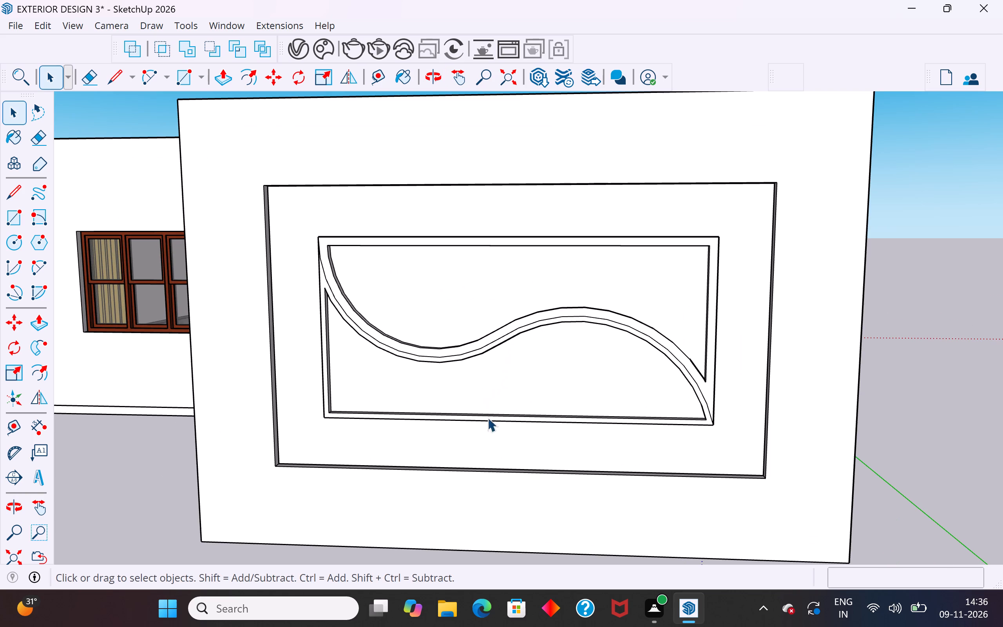
{"action": "middle_click_drag", "start_coordinate": [531, 437], "coordinate": [540, 444]}
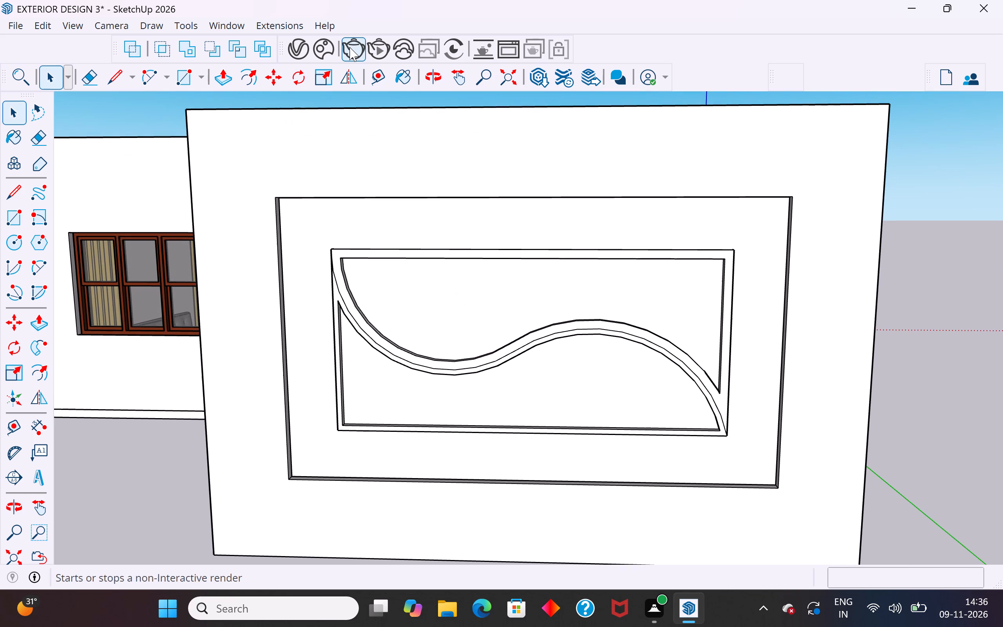
{"action": "left_click", "coordinate": [349, 47]}
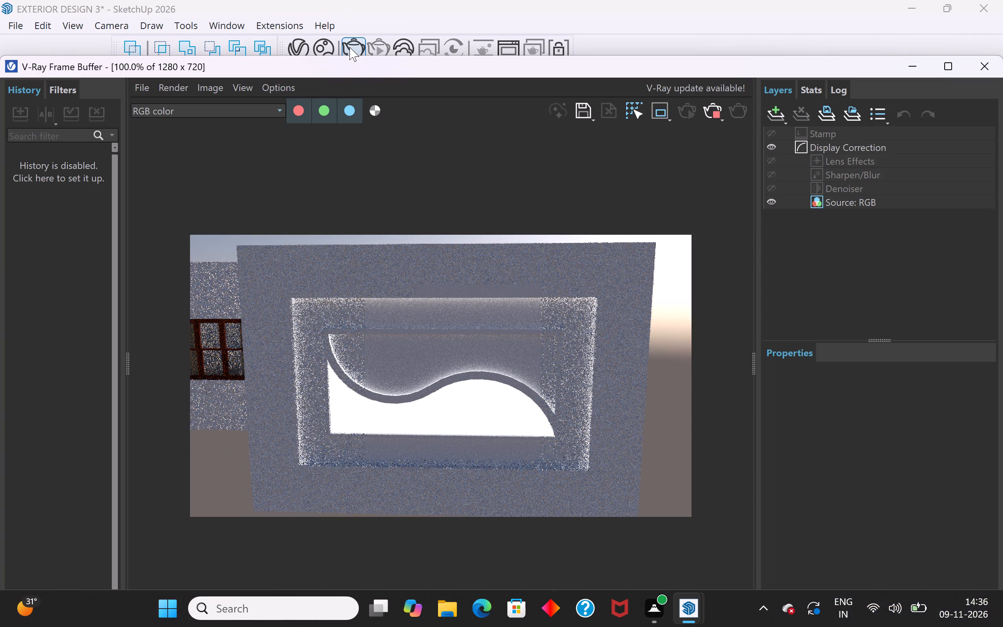
{"action": "scroll", "coordinate": [462, 442], "scroll_direction": "down", "scroll_amount": 2}
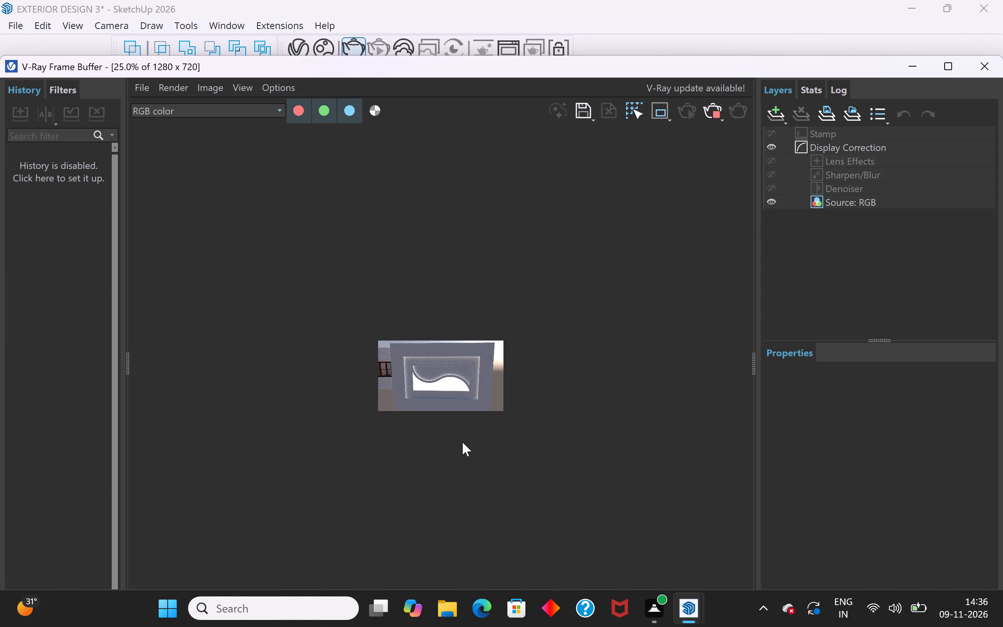
{"action": "scroll", "coordinate": [460, 426], "scroll_direction": "up", "scroll_amount": 1}
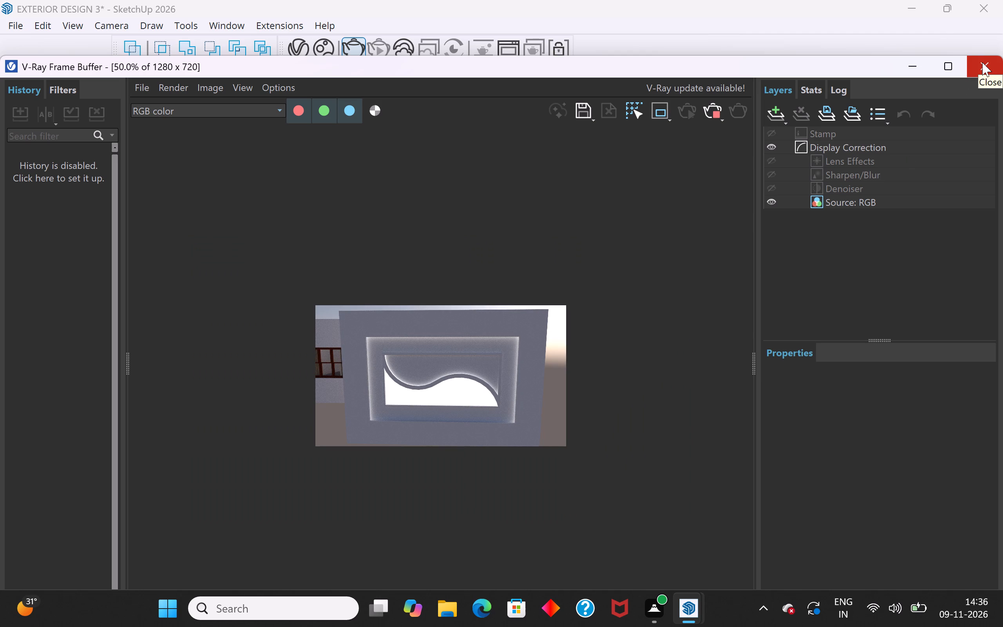
{"action": "scroll", "coordinate": [470, 403], "scroll_direction": "up", "scroll_amount": 2}
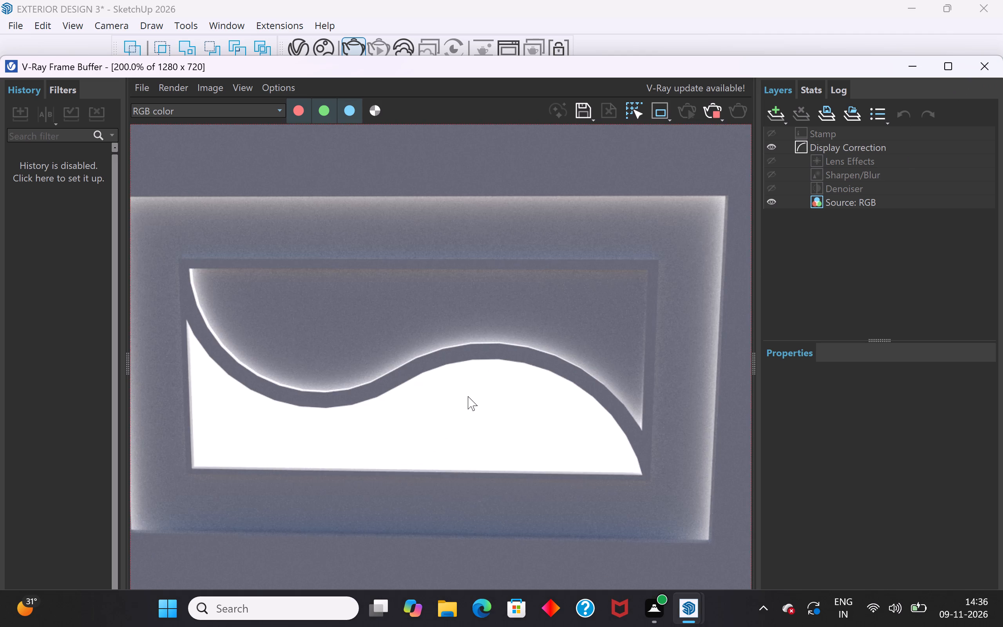
{"action": "middle_click", "coordinate": [468, 396]}
{"action": "scroll", "coordinate": [468, 396], "scroll_direction": "down", "scroll_amount": 3}
{"action": "middle_click_drag", "start_coordinate": [468, 396], "coordinate": [469, 385]}
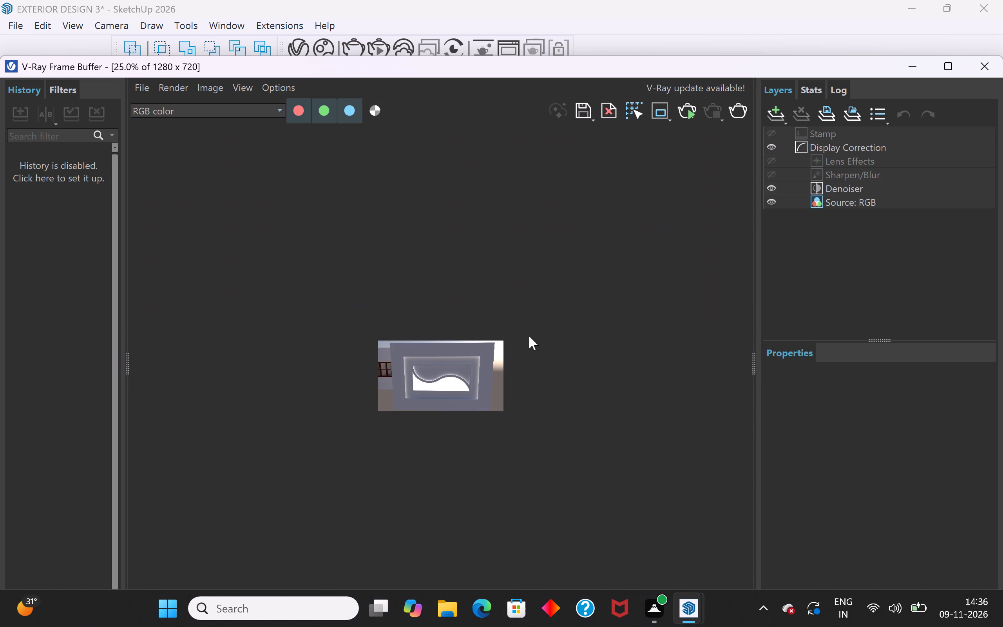
{"action": "left_click", "coordinate": [992, 64]}
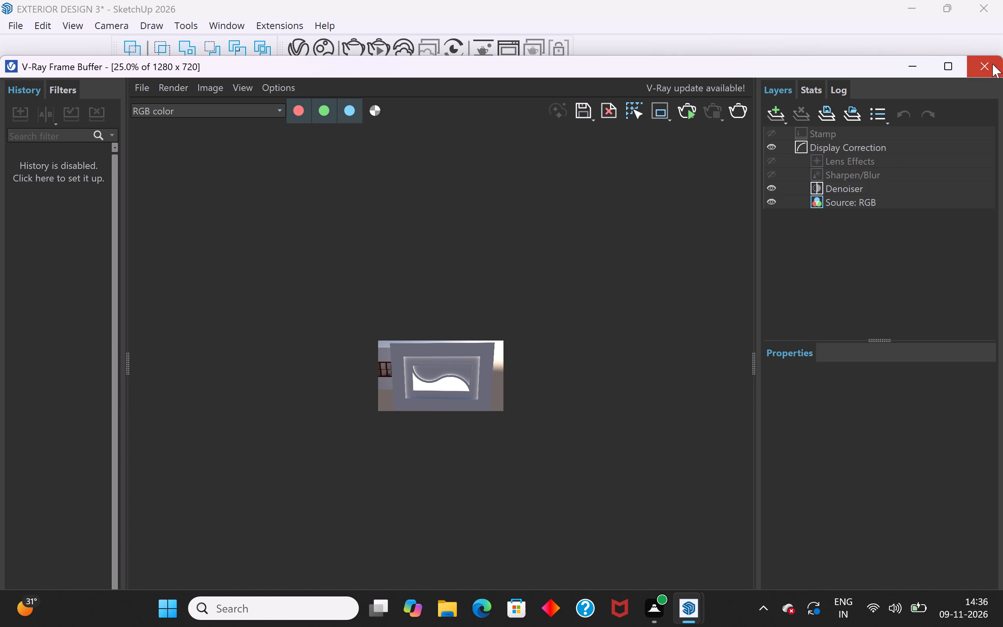
Select the lower S-curve panel face inside the slab, render the same view again, and inspect the panel's glow.
{"action": "double_click", "coordinate": [520, 397]}
{"action": "left_click", "coordinate": [538, 385]}
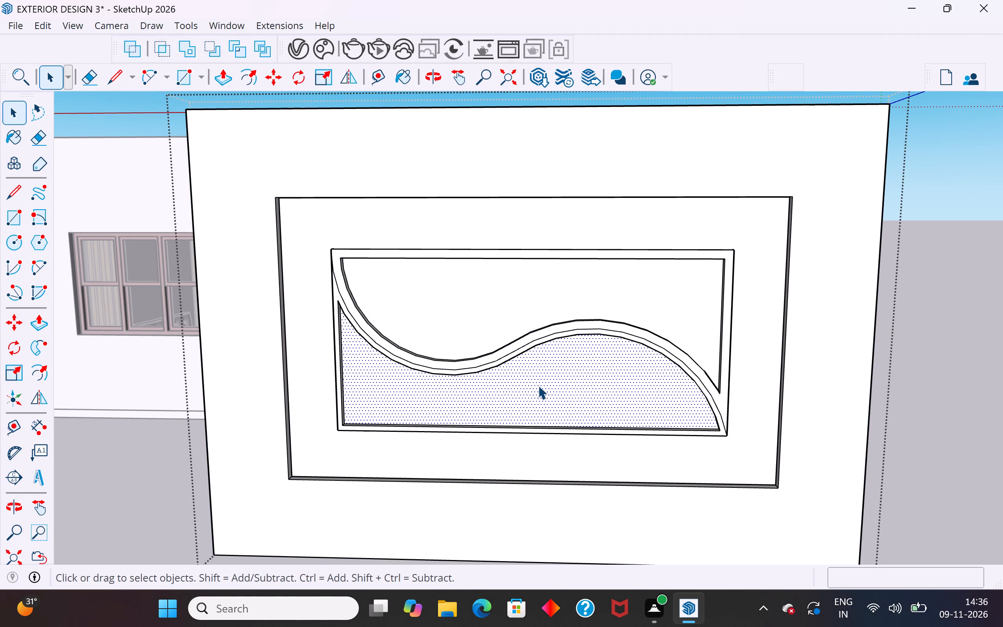
{"action": "left_click", "coordinate": [304, 53]}
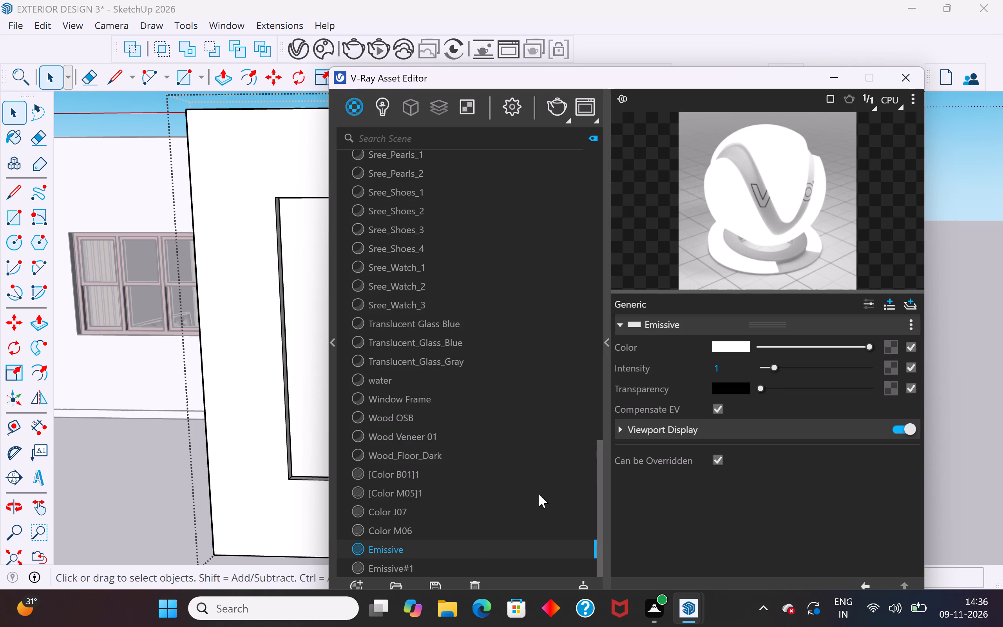
{"action": "left_click", "coordinate": [556, 111]}
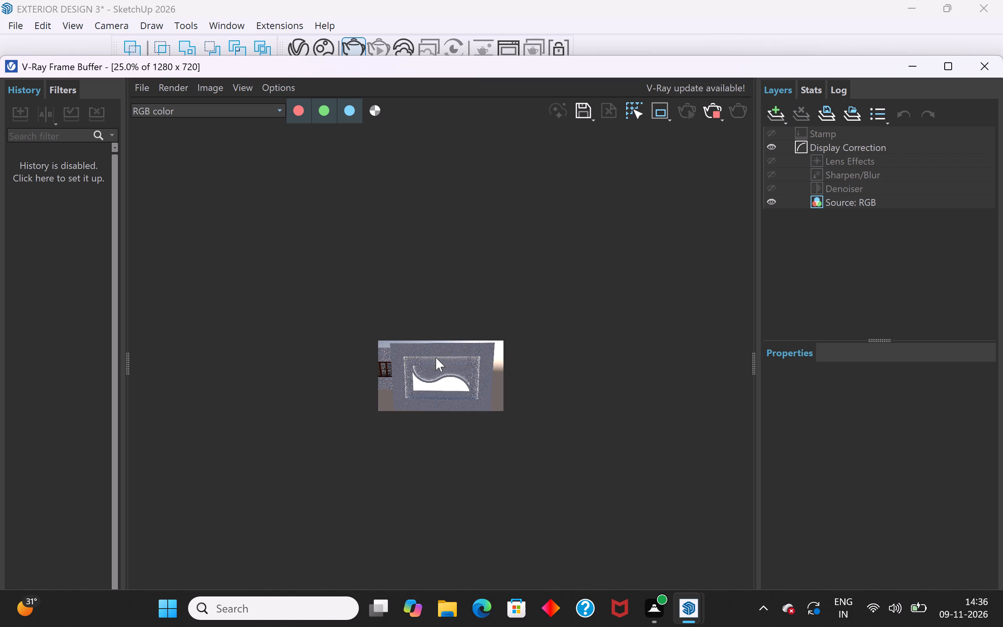
{"action": "scroll", "coordinate": [446, 397], "scroll_direction": "up", "scroll_amount": 4}
{"action": "scroll", "coordinate": [446, 397], "scroll_direction": "down", "scroll_amount": 2}
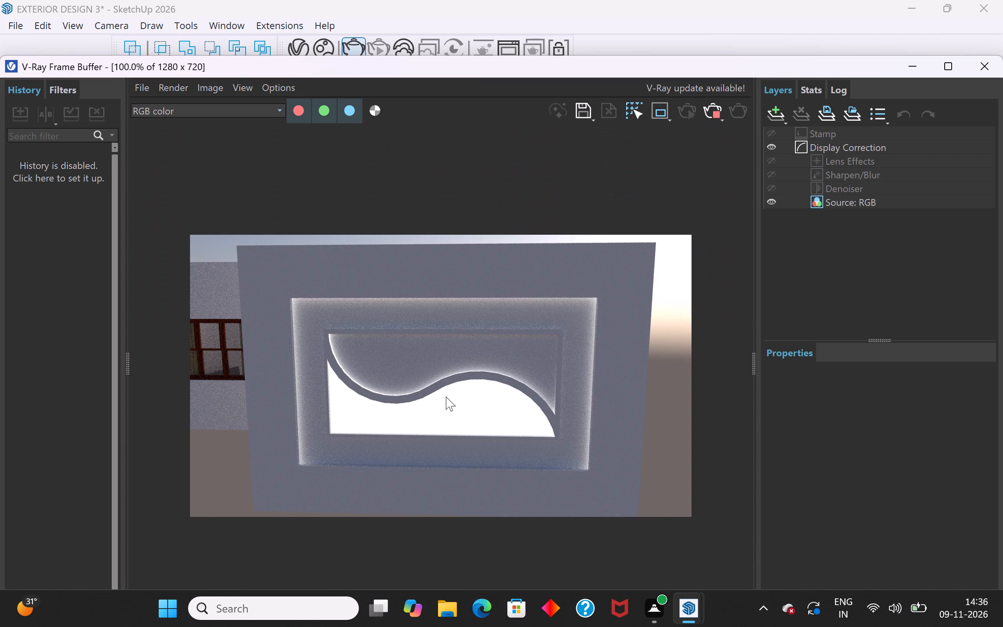
{"action": "left_click", "coordinate": [979, 69]}
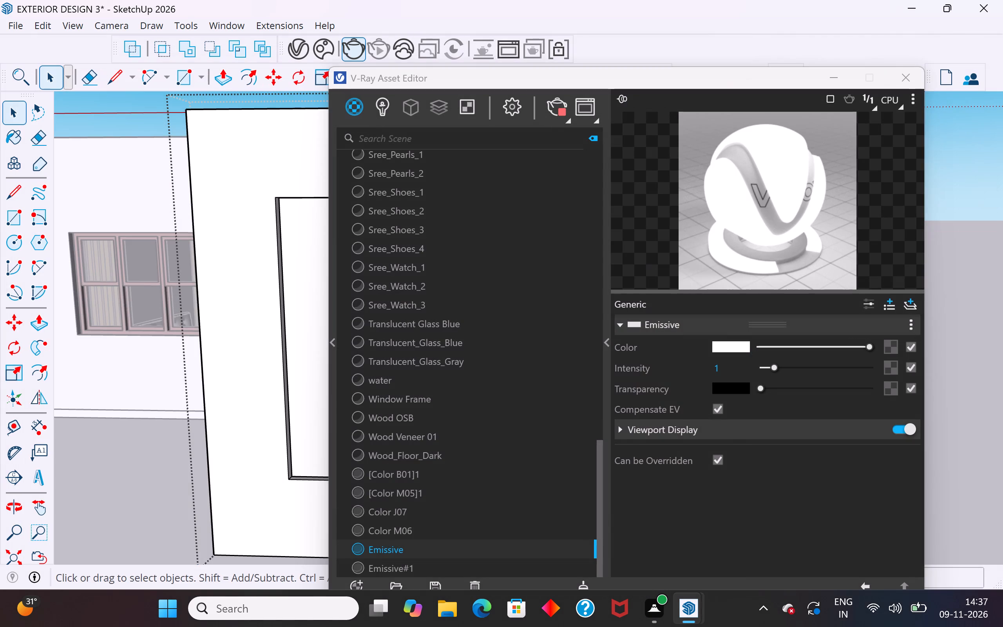
{"action": "left_click", "coordinate": [914, 80]}
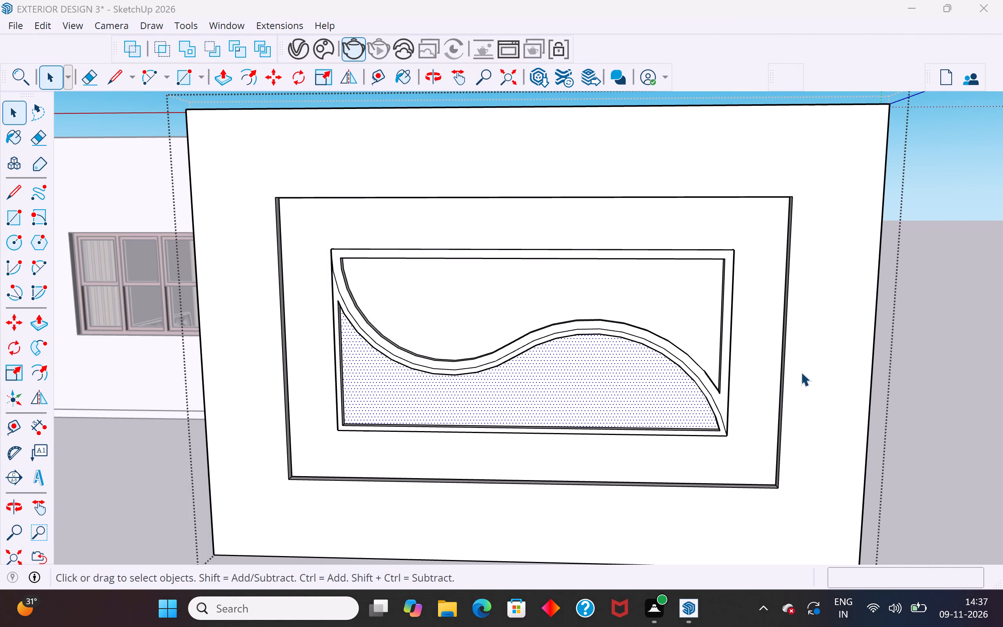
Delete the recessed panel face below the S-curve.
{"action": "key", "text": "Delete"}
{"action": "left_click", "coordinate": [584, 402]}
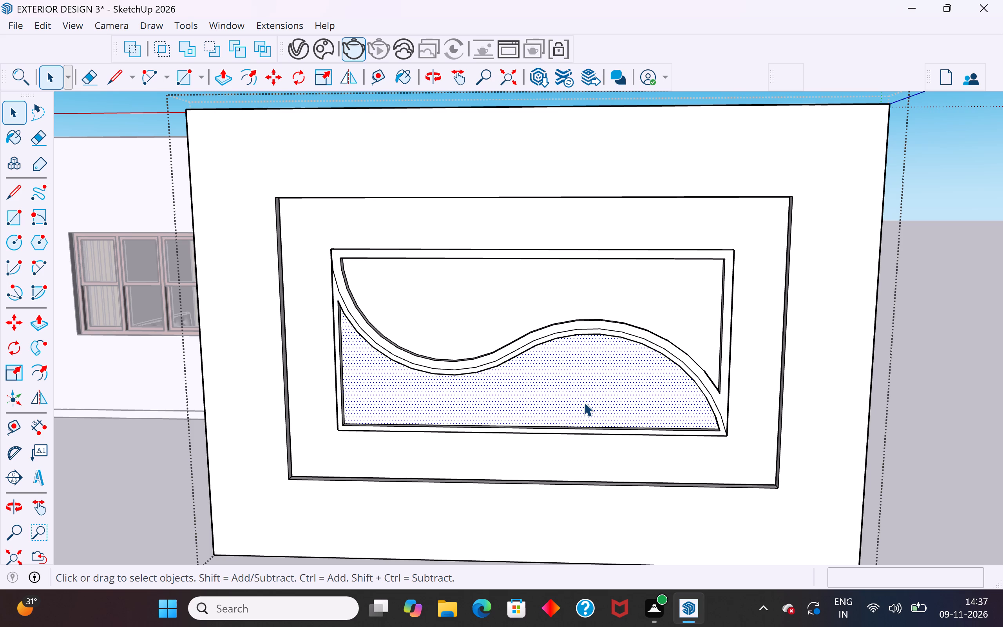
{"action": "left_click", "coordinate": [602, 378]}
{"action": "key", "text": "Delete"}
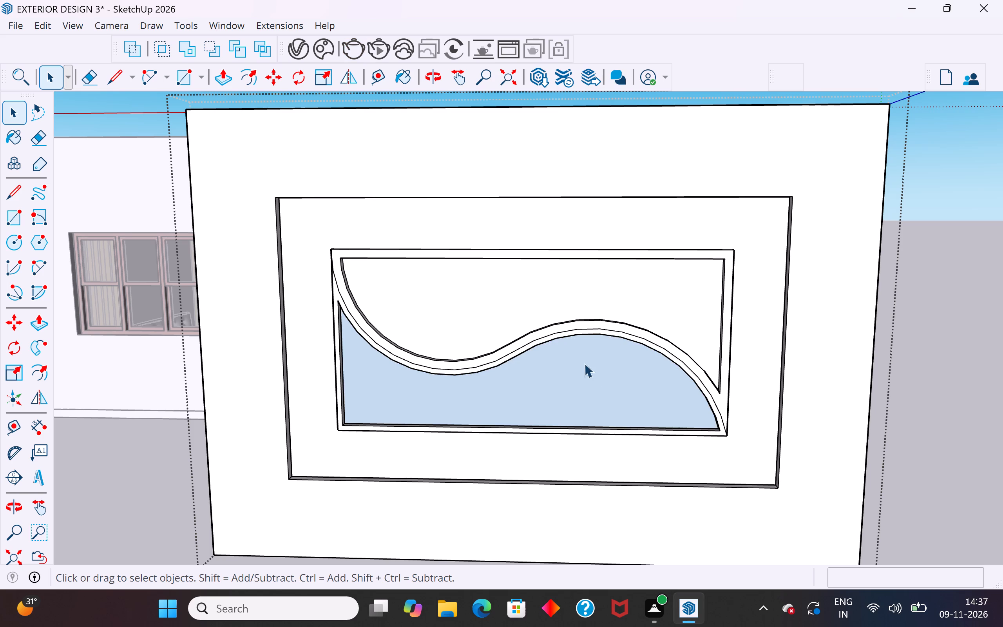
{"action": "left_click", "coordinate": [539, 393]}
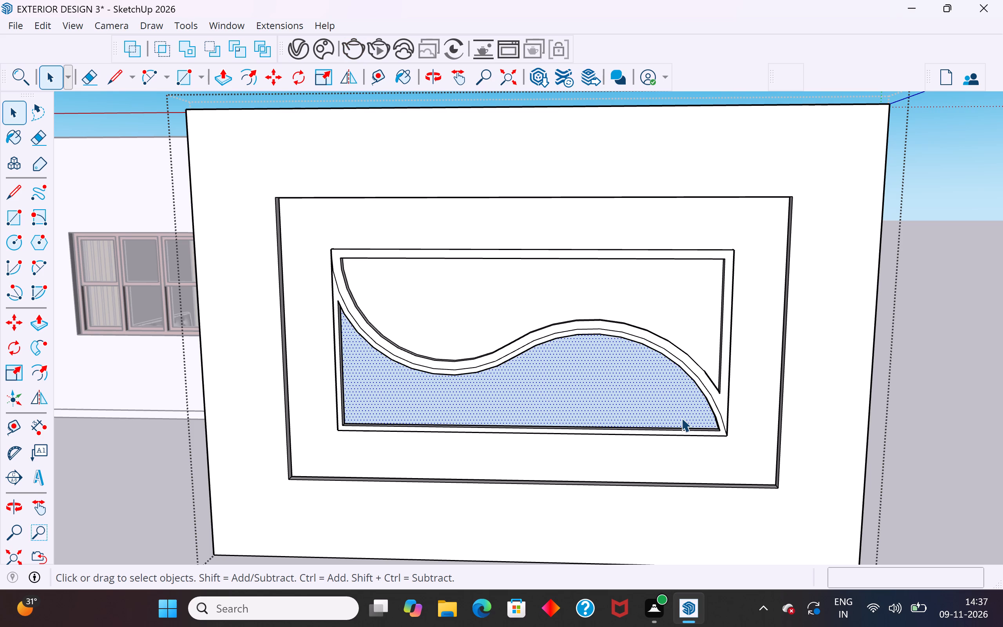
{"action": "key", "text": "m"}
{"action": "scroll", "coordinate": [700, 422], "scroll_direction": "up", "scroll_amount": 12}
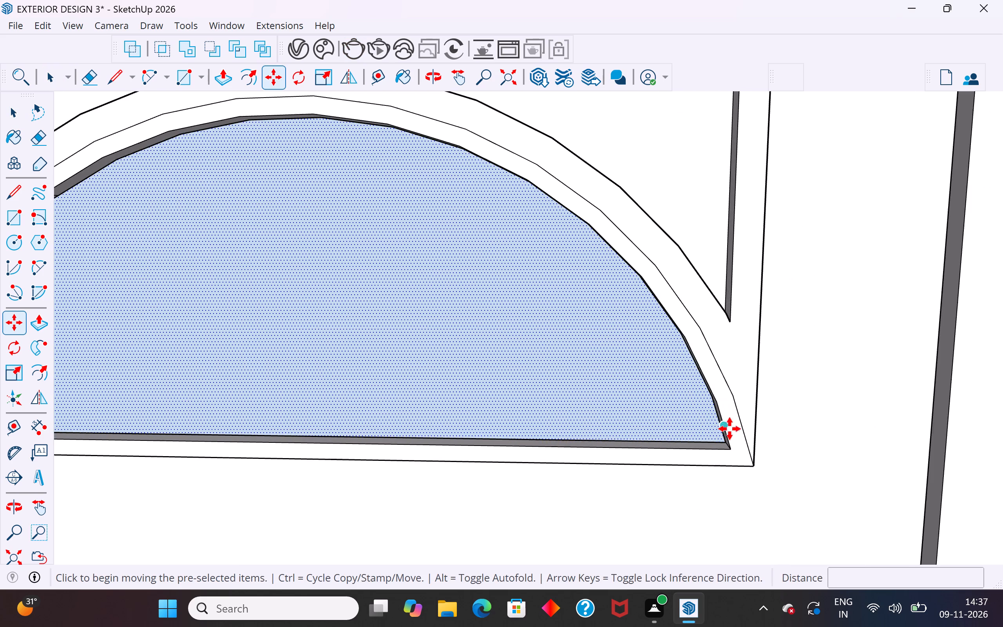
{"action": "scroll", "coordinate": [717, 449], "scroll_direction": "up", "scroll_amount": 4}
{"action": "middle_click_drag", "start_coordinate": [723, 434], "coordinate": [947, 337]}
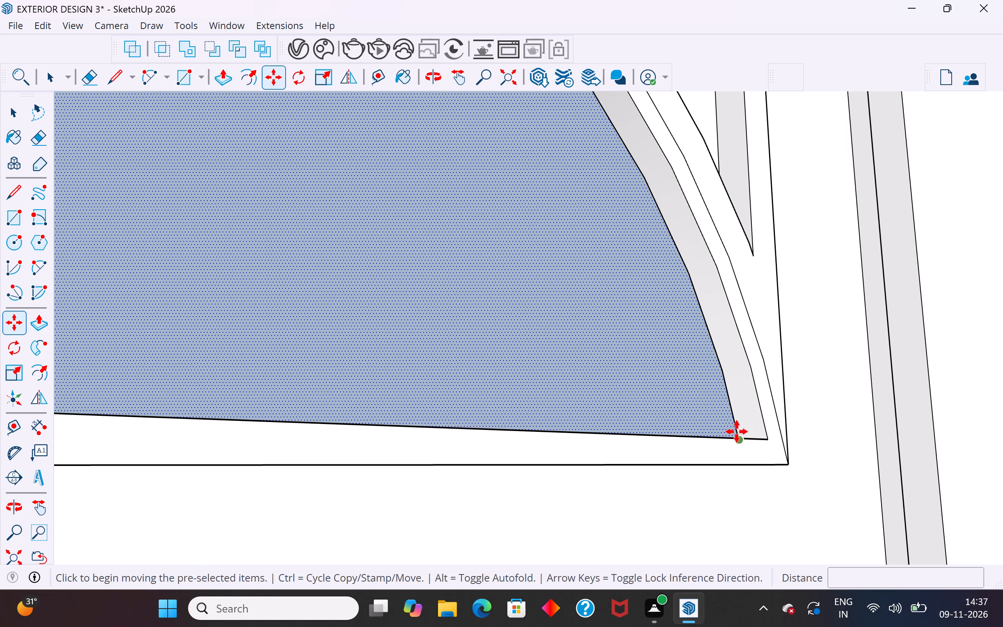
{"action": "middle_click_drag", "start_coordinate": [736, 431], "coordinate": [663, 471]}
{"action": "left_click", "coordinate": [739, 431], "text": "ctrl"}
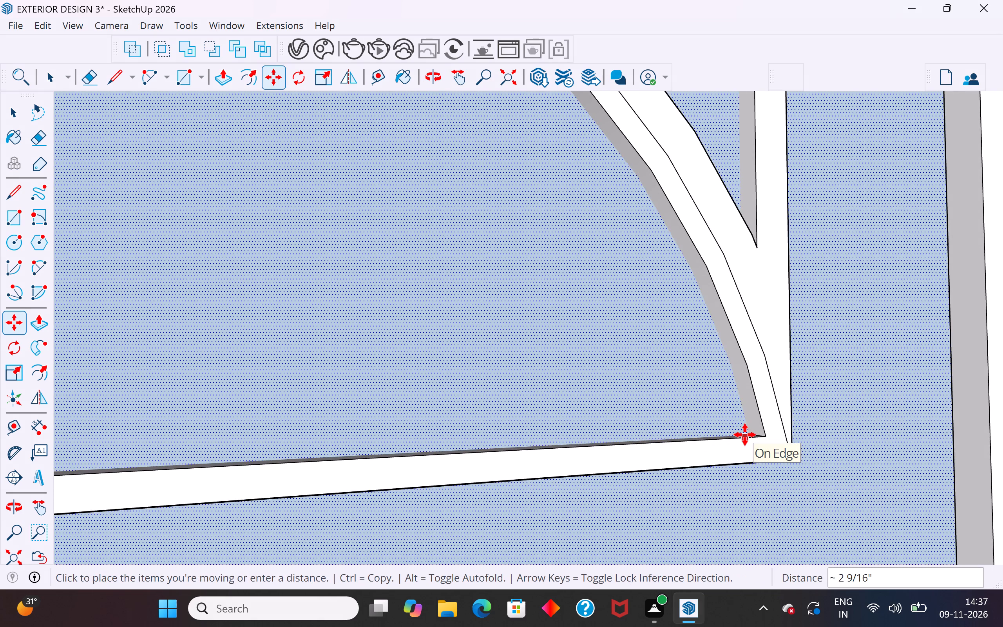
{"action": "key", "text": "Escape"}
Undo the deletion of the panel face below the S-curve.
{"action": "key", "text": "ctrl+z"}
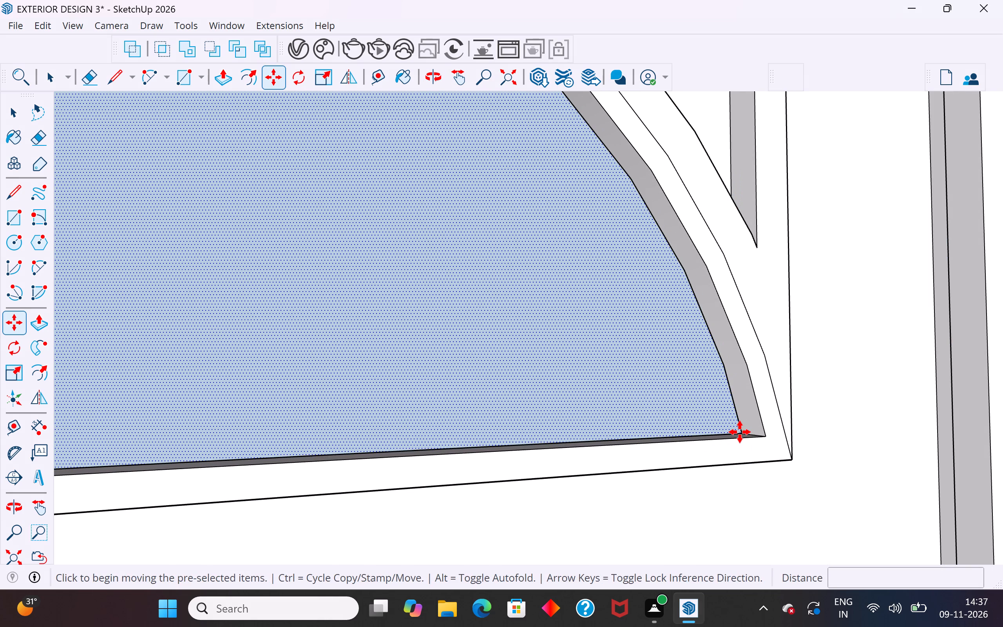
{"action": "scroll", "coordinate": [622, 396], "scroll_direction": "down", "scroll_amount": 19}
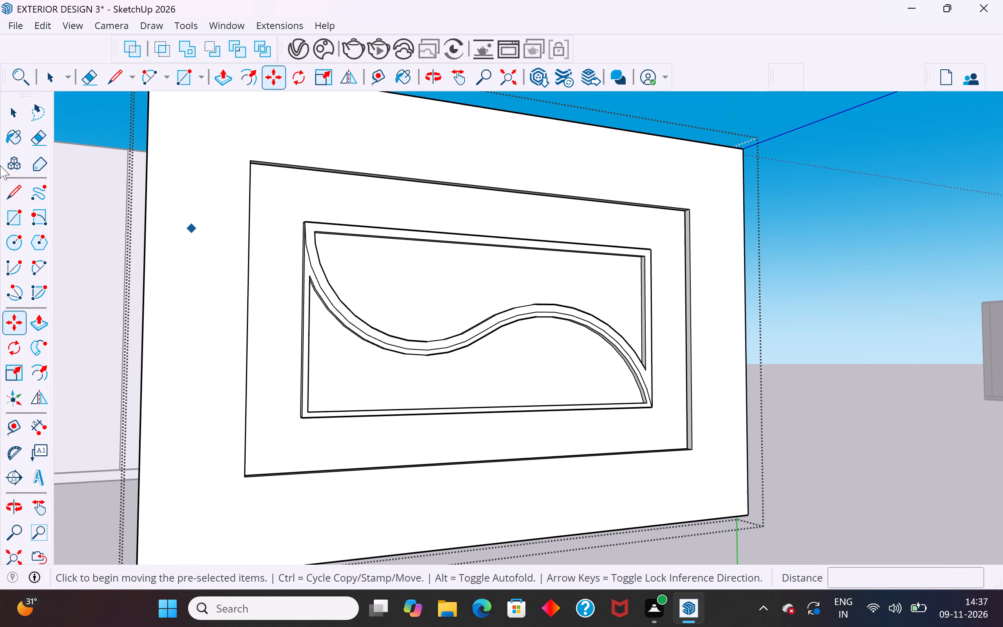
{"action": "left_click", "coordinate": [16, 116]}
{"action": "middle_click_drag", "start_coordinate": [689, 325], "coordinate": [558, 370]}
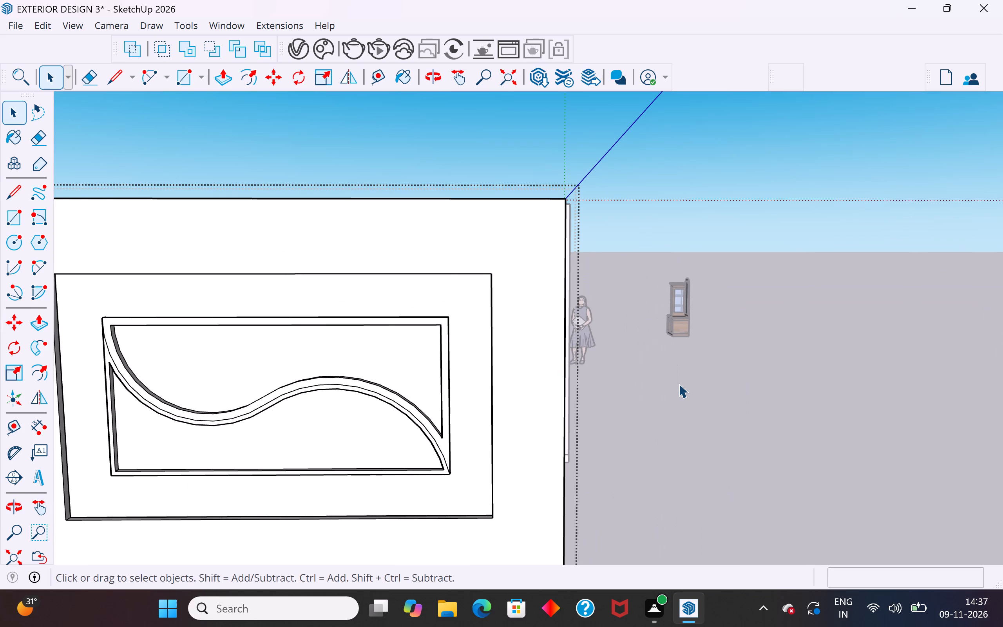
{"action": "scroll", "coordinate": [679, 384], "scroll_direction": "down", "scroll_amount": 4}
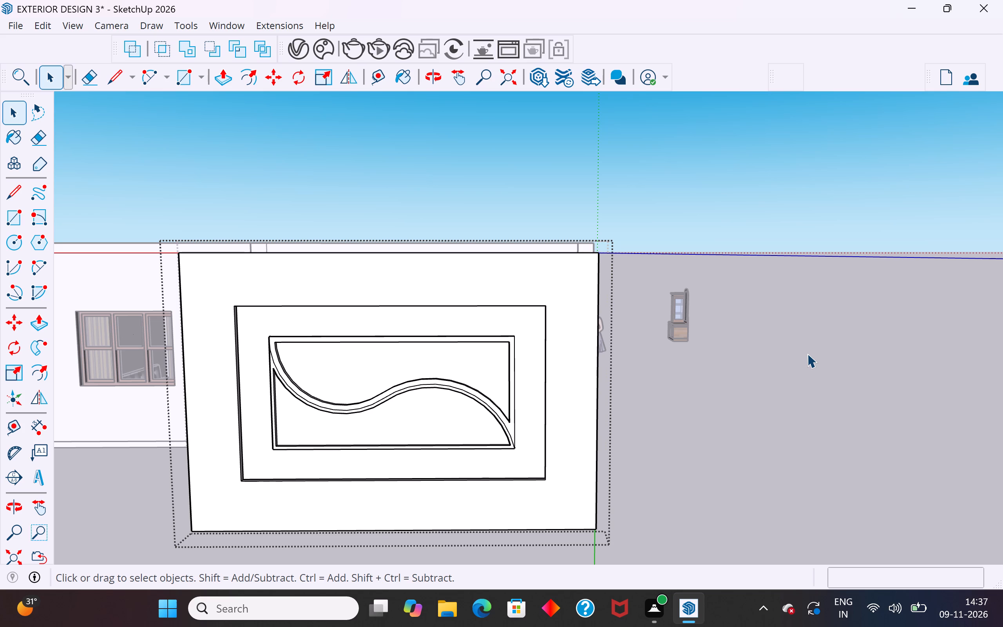
Render a front view of the upright slab, inspect the glow of the lower S-curve panel, and close the render.
{"action": "scroll", "coordinate": [833, 341], "scroll_direction": "down", "scroll_amount": 2}
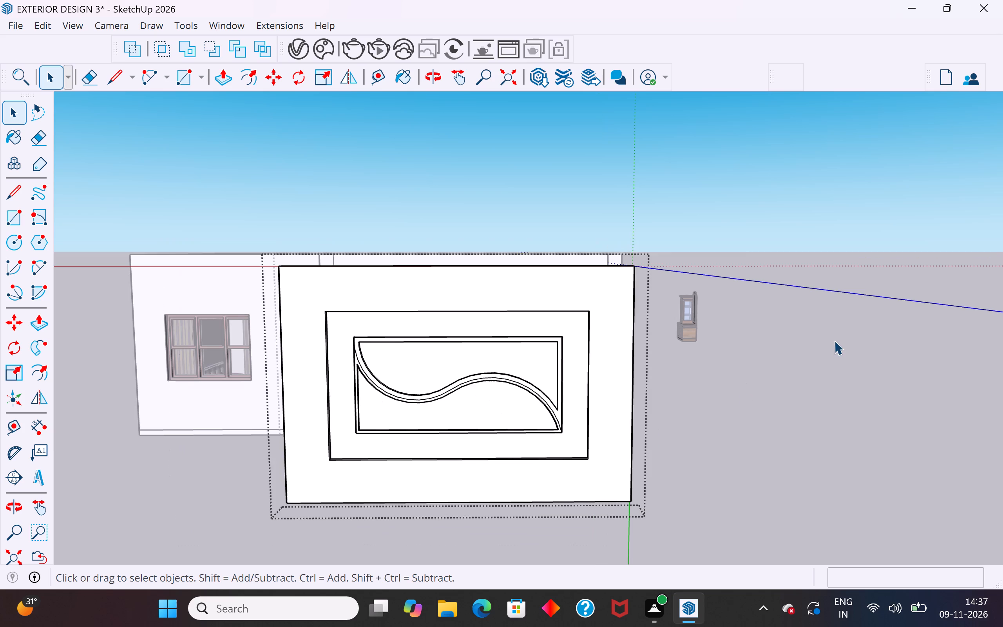
{"action": "scroll", "coordinate": [466, 444], "scroll_direction": "up", "scroll_amount": 2}
{"action": "middle_click_drag", "start_coordinate": [504, 436], "coordinate": [534, 418]}
{"action": "scroll", "coordinate": [500, 439], "scroll_direction": "up", "scroll_amount": 2}
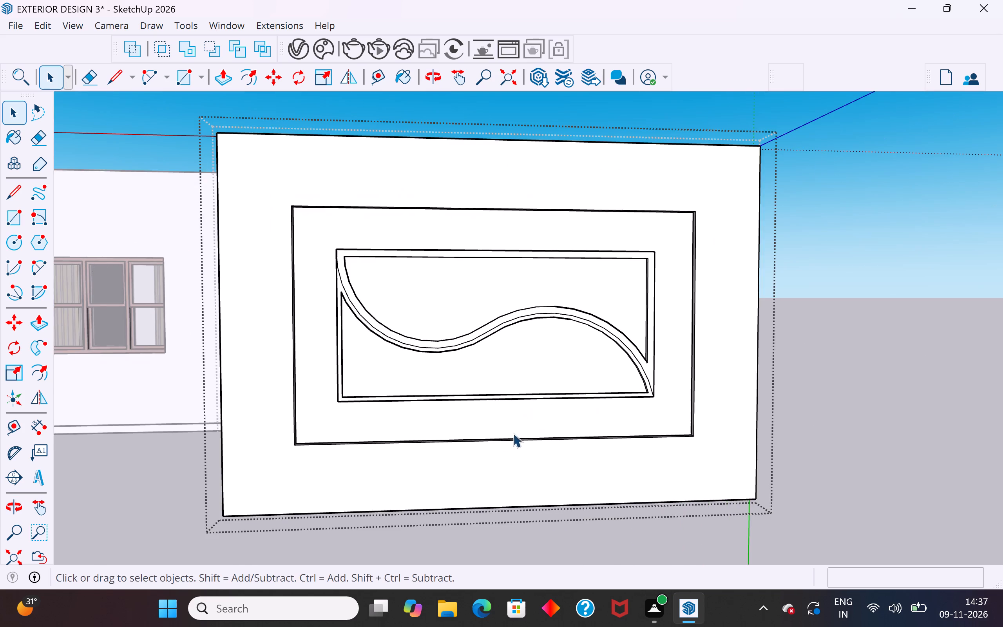
{"action": "middle_click_drag", "start_coordinate": [491, 429], "coordinate": [477, 429]}
{"action": "left_click", "coordinate": [359, 55]}
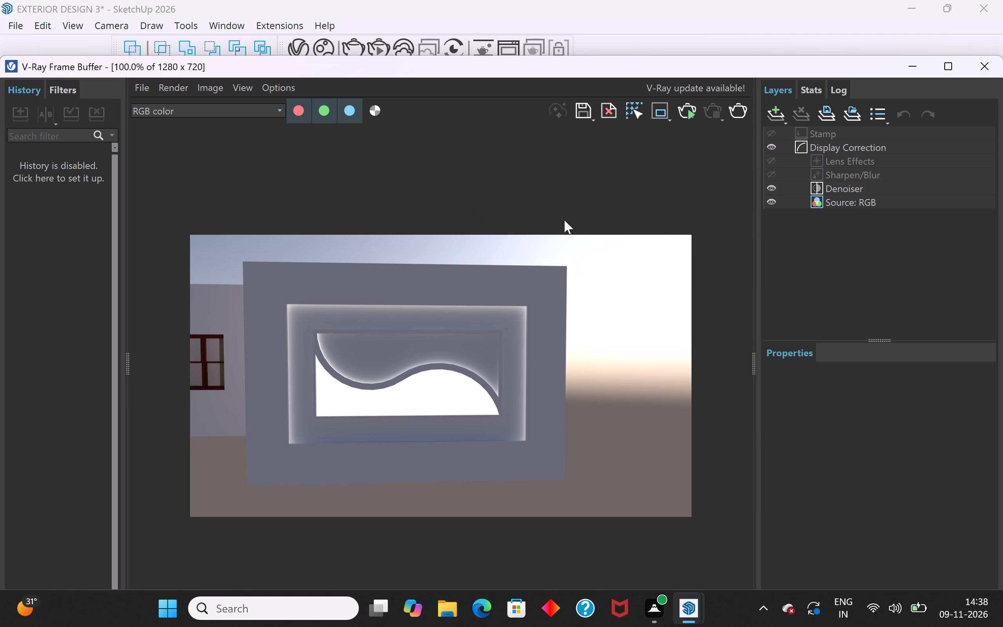
{"action": "left_click", "coordinate": [978, 69]}
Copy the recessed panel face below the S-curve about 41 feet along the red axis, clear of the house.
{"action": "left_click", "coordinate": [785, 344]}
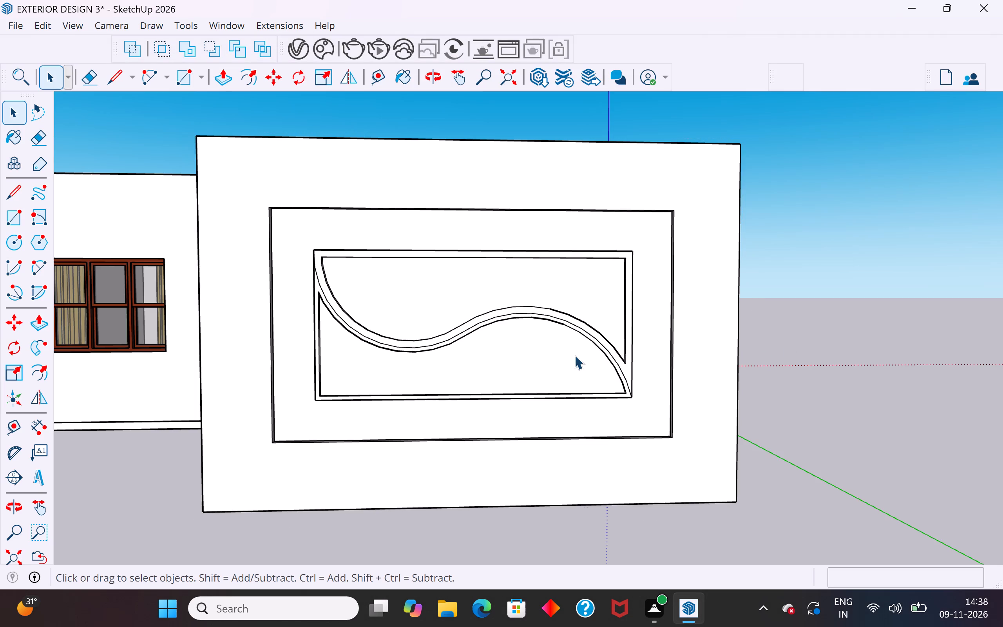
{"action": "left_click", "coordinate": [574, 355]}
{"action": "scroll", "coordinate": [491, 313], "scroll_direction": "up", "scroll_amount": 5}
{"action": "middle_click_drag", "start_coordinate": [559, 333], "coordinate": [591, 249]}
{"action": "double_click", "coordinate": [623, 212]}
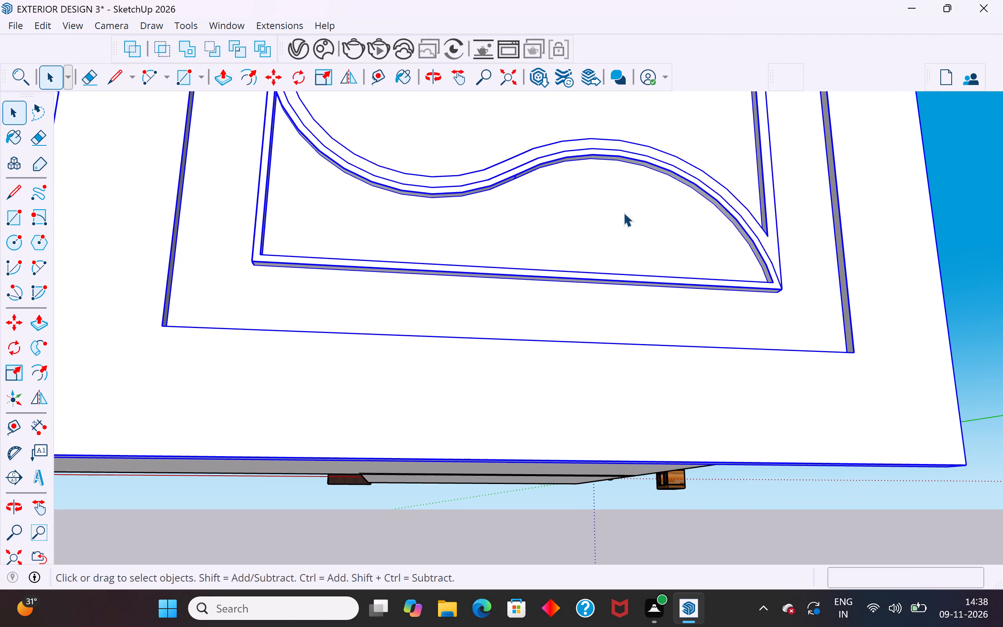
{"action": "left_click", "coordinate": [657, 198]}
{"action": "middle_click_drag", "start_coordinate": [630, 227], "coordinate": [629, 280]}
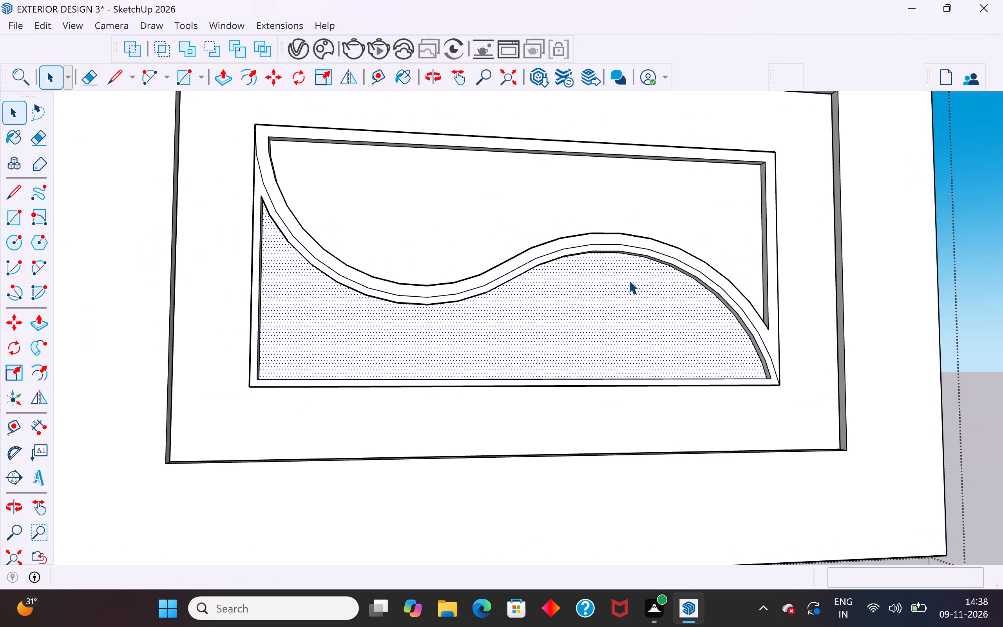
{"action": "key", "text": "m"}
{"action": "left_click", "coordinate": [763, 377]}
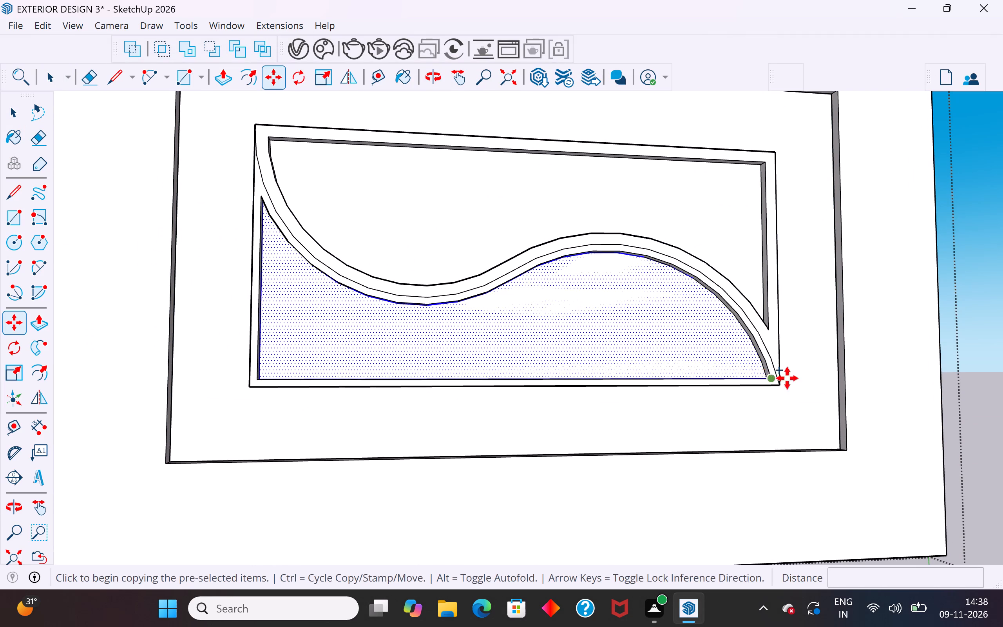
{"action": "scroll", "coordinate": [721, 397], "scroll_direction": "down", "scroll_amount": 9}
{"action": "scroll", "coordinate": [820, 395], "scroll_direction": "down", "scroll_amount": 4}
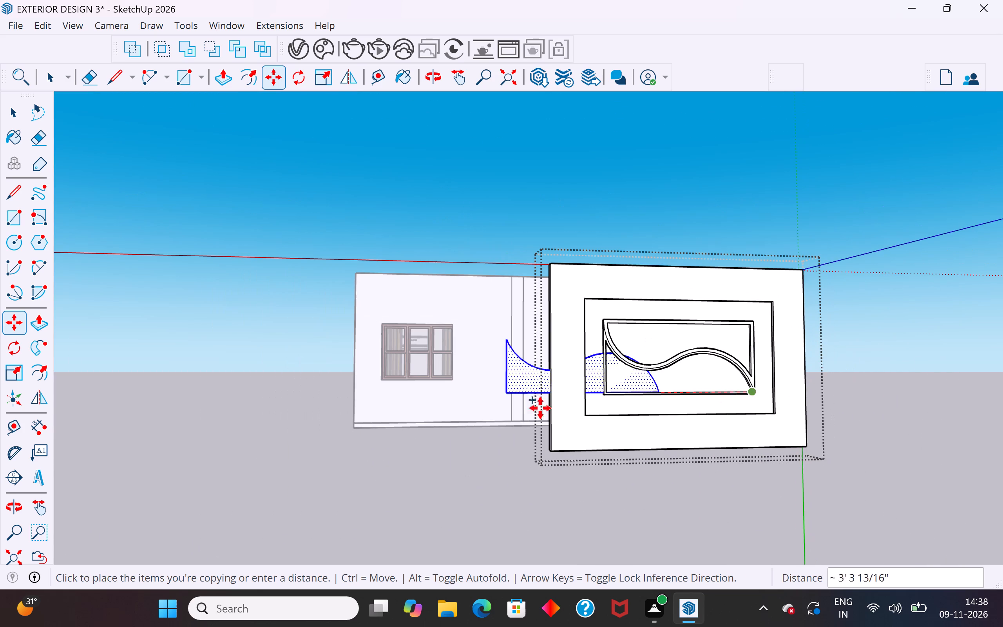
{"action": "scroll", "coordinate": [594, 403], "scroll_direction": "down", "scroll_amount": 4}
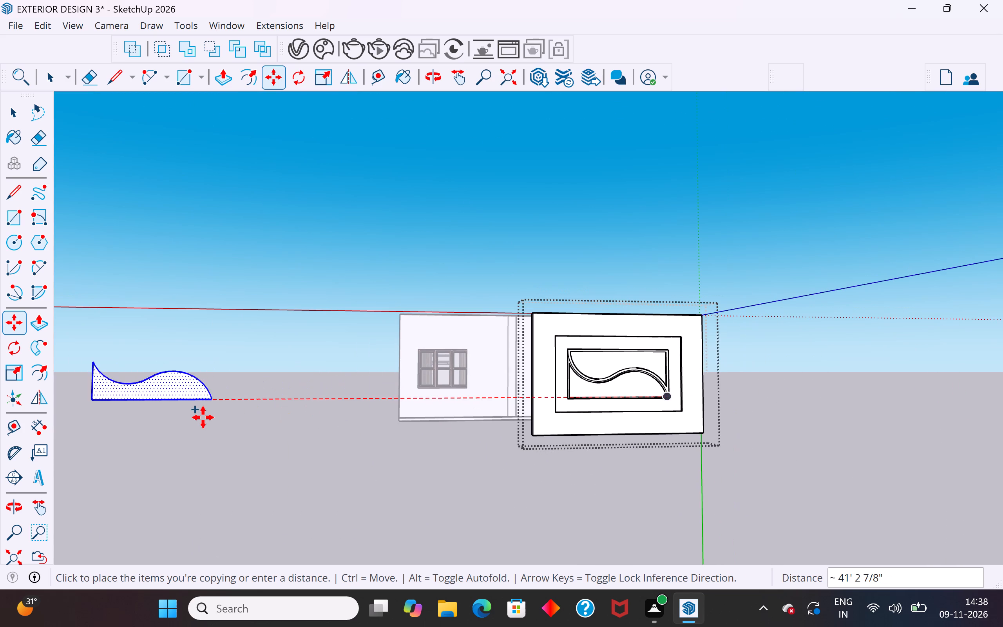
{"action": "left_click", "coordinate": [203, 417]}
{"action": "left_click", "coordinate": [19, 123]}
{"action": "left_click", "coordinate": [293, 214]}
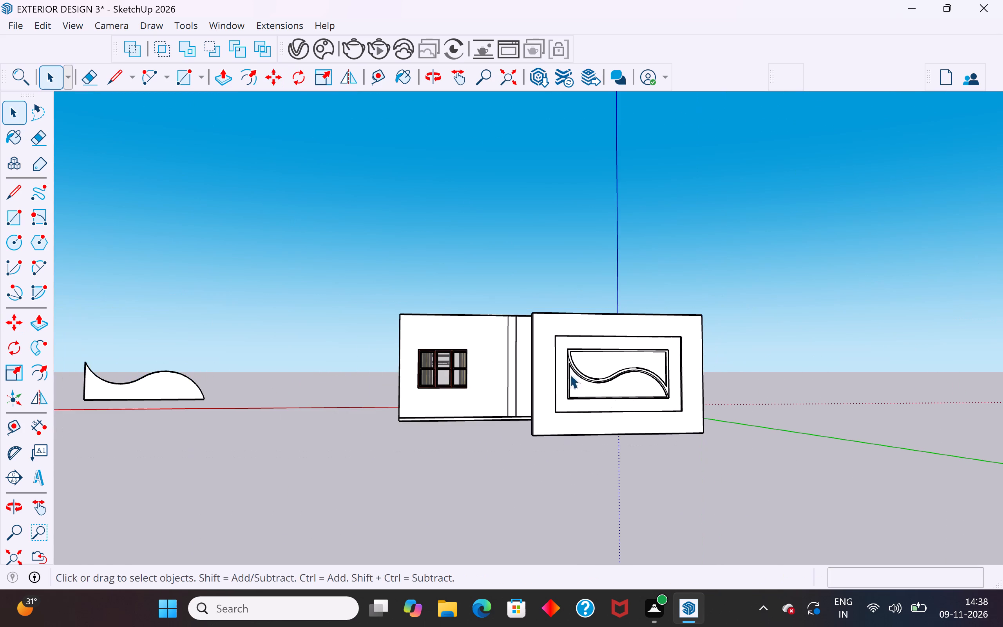
Check the panel face below the S-curve inside the slab, render a raised view of slab and house, and close the render.
{"action": "scroll", "coordinate": [629, 397], "scroll_direction": "up", "scroll_amount": 14}
{"action": "middle_click_drag", "start_coordinate": [626, 370], "coordinate": [626, 268]}
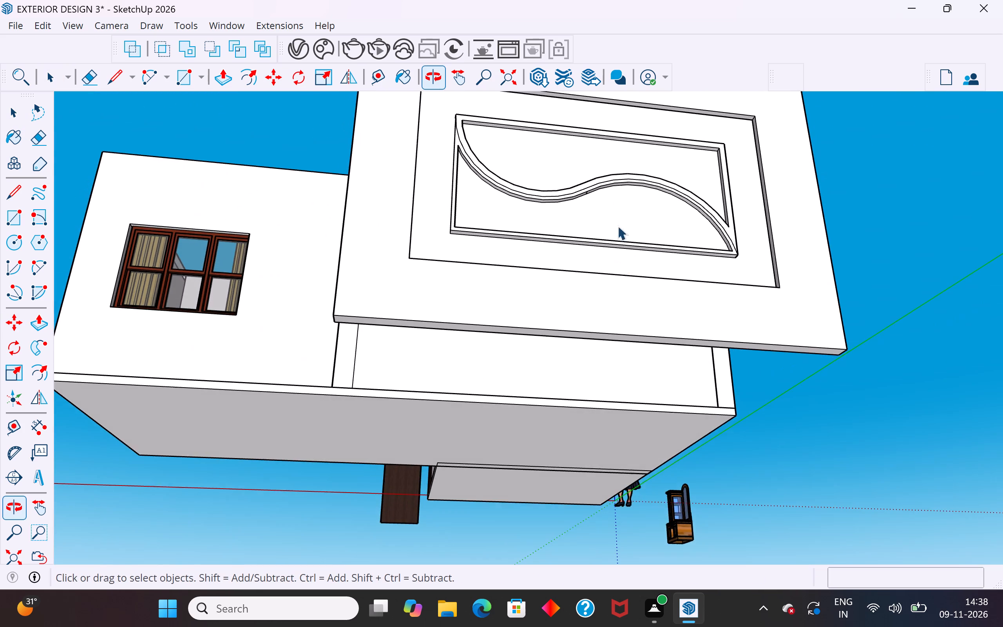
{"action": "scroll", "coordinate": [613, 189], "scroll_direction": "up", "scroll_amount": 5}
{"action": "left_click", "coordinate": [624, 216]}
{"action": "double_click", "coordinate": [652, 233]}
{"action": "left_click", "coordinate": [672, 230]}
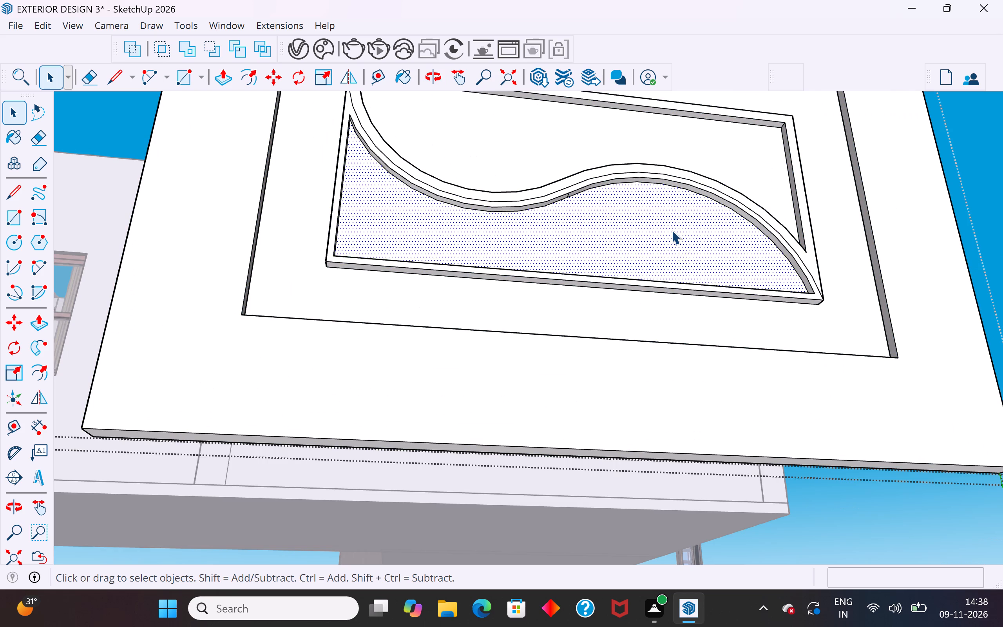
{"action": "left_click", "coordinate": [834, 509]}
{"action": "scroll", "coordinate": [698, 356], "scroll_direction": "down", "scroll_amount": 5}
{"action": "middle_click_drag", "start_coordinate": [698, 356], "coordinate": [663, 529]}
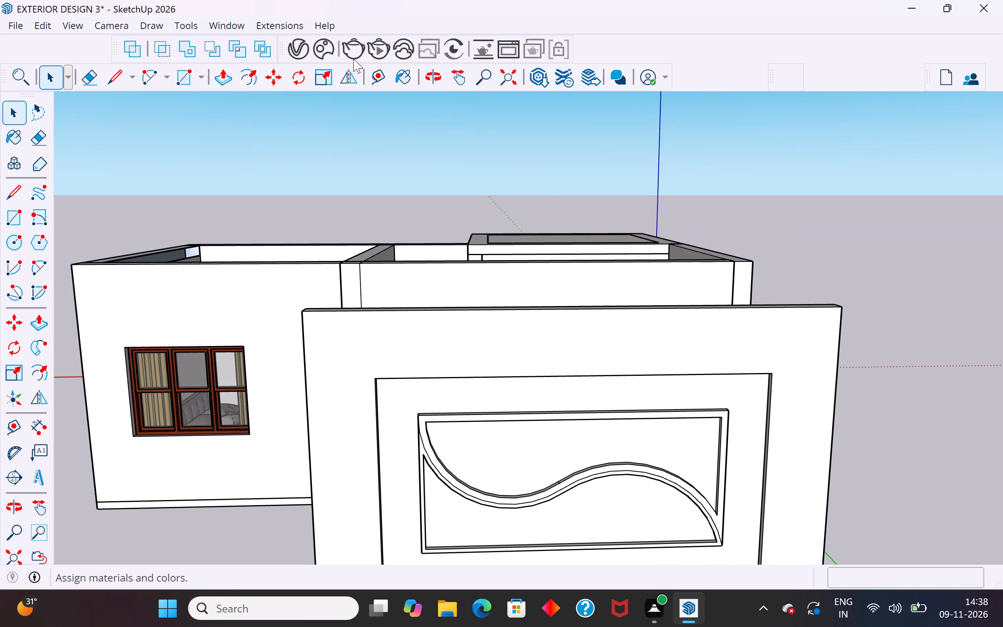
{"action": "left_click", "coordinate": [360, 45]}
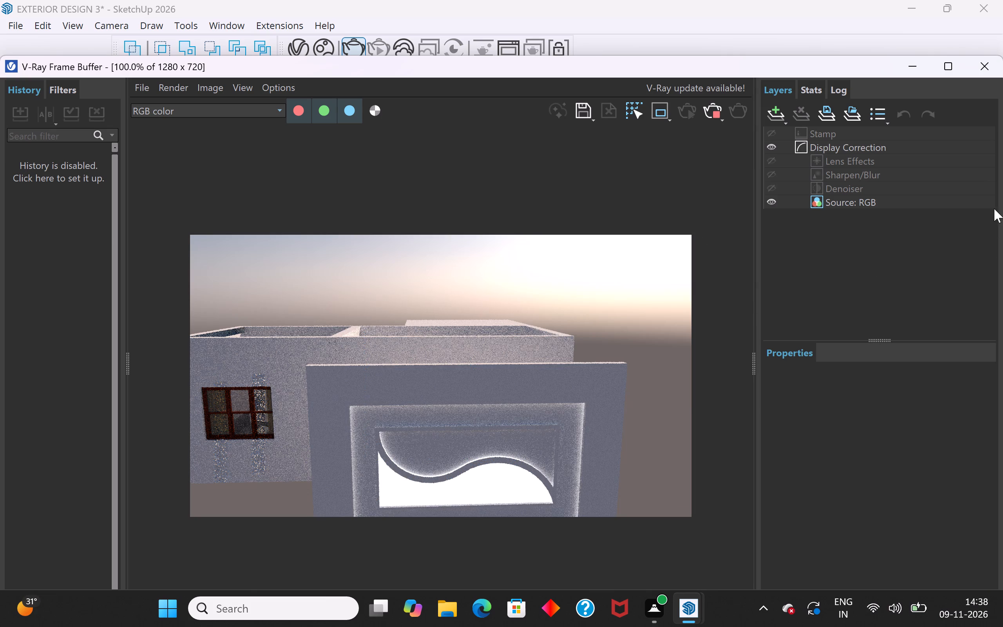
{"action": "left_click", "coordinate": [991, 72]}
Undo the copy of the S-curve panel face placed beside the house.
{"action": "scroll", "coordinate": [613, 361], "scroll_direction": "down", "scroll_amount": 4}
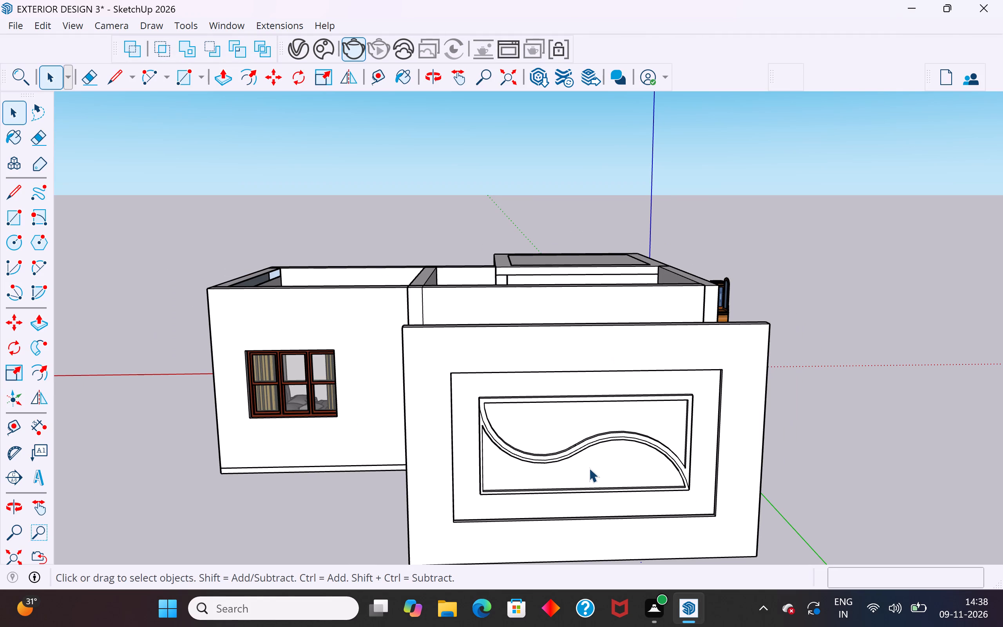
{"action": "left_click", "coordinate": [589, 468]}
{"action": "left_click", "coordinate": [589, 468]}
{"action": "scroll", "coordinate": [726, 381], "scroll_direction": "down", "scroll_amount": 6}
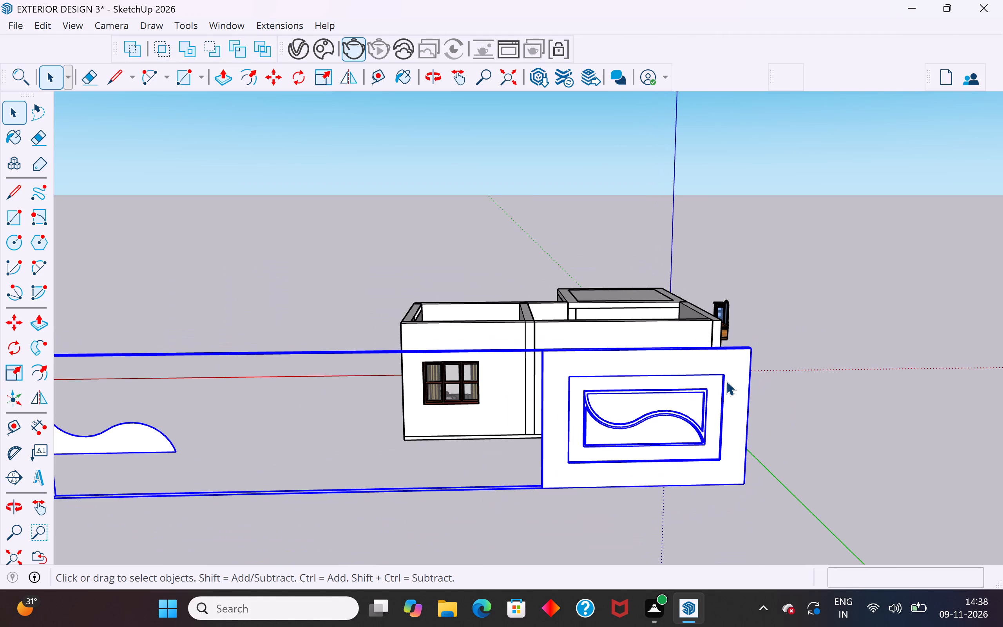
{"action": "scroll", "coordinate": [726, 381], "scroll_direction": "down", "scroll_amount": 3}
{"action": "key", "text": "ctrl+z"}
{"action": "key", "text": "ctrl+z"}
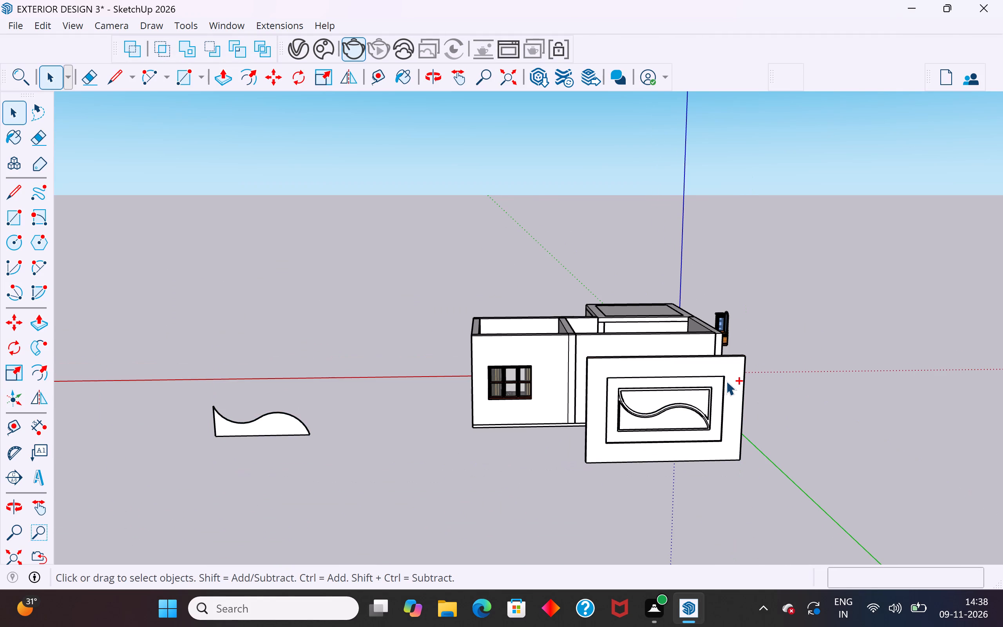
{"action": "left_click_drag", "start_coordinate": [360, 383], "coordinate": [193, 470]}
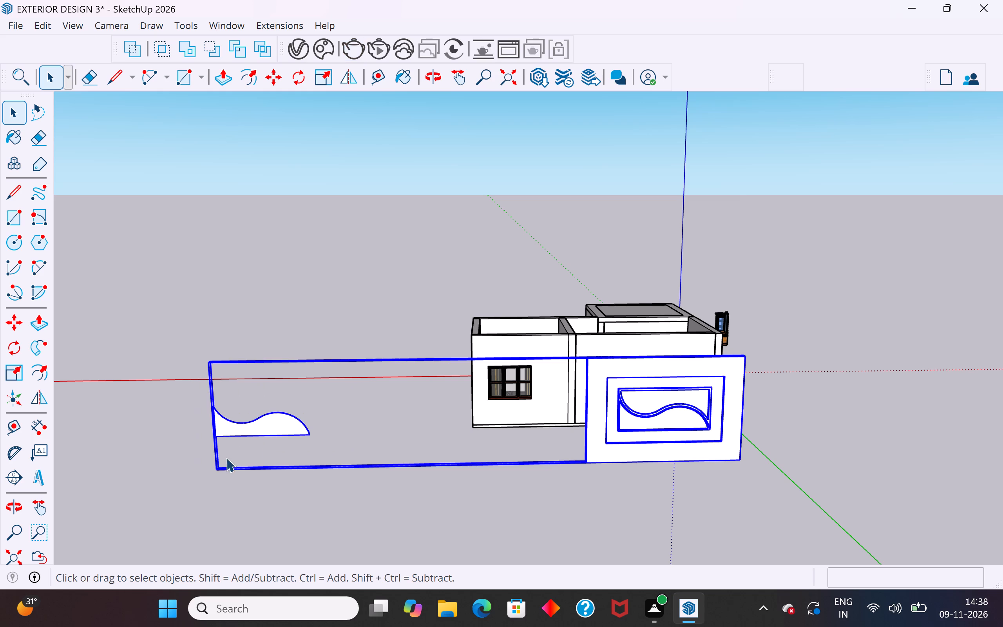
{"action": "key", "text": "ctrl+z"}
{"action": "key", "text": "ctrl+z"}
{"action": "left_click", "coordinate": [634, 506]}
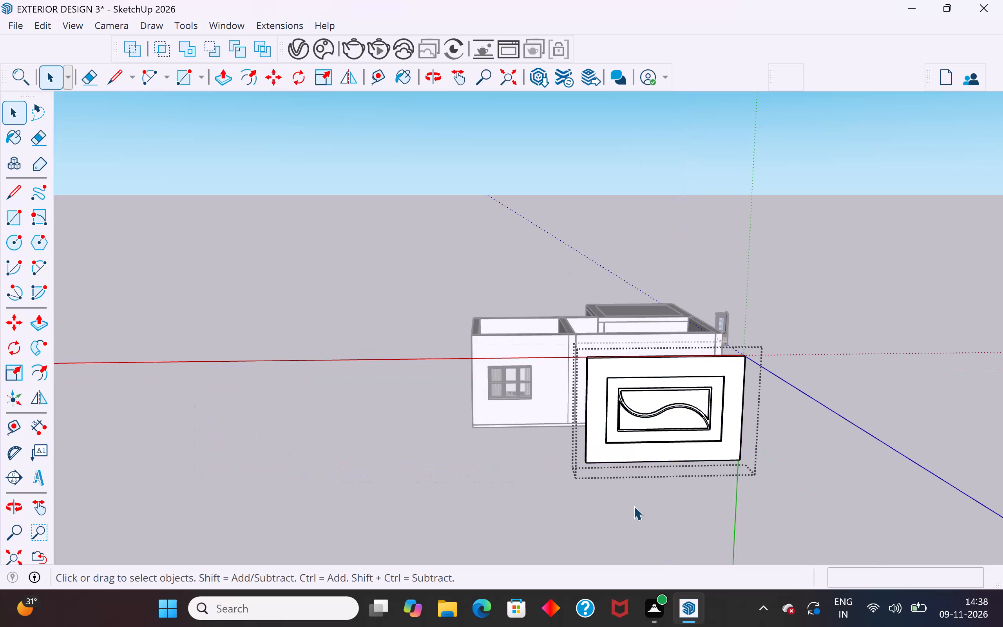
Delete the recessed panel face below the S-curve inside the slab.
{"action": "scroll", "coordinate": [668, 428], "scroll_direction": "up", "scroll_amount": 10}
{"action": "triple_click", "coordinate": [692, 412]}
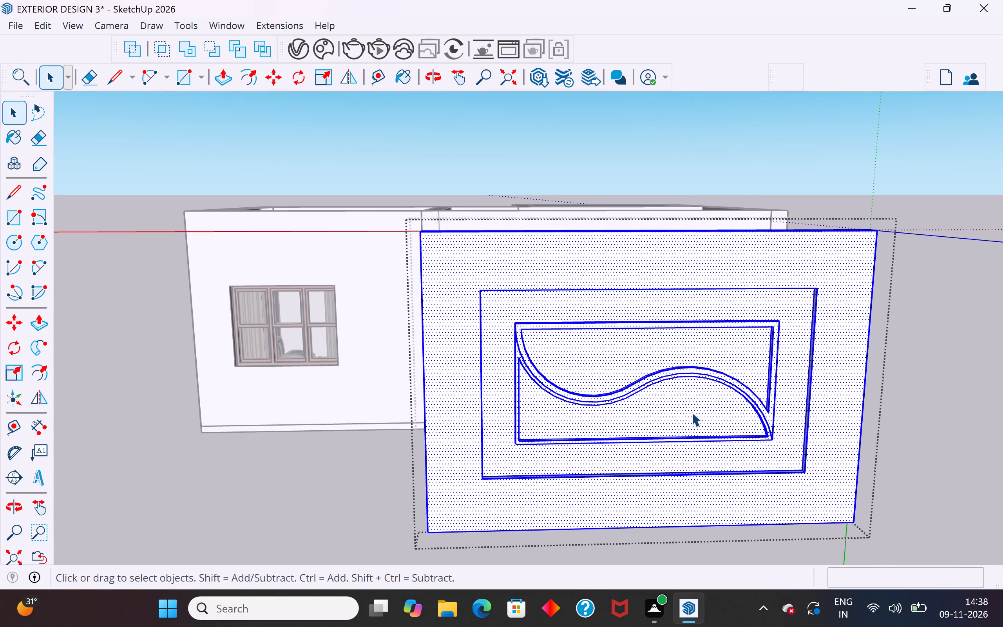
{"action": "left_click", "coordinate": [692, 412]}
{"action": "left_click", "coordinate": [692, 412]}
{"action": "key", "text": "Delete"}
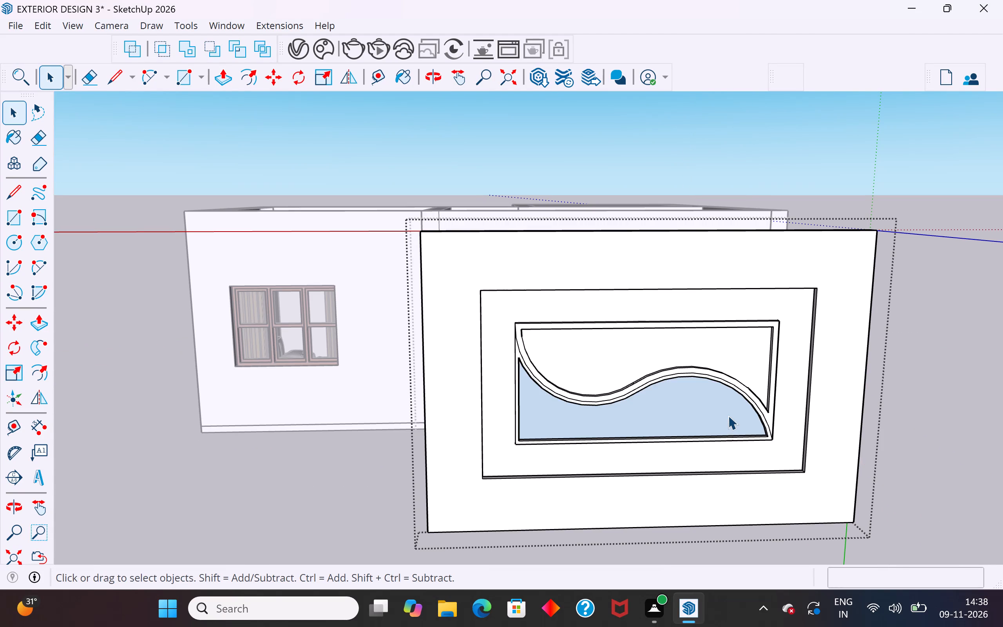
Reverse the blue back-side face in the opening below the S-curve and leave the slab's editing mode.
{"action": "scroll", "coordinate": [728, 415], "scroll_direction": "up", "scroll_amount": 1}
{"action": "middle_click_drag", "start_coordinate": [728, 415], "coordinate": [780, 333]}
{"action": "scroll", "coordinate": [742, 279], "scroll_direction": "up", "scroll_amount": 4}
{"action": "middle_click_drag", "start_coordinate": [763, 303], "coordinate": [851, 337]}
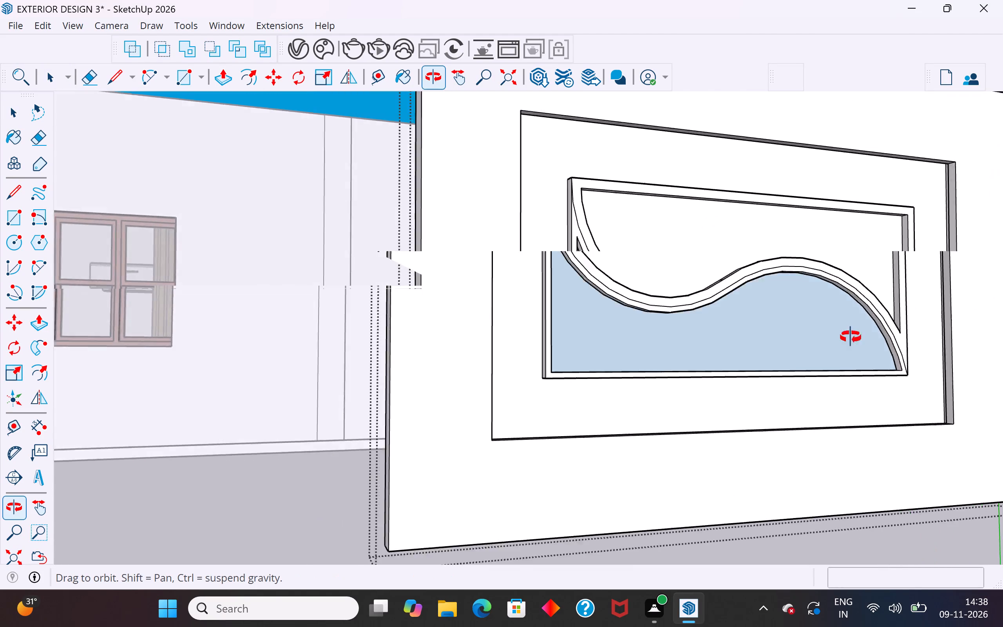
{"action": "middle_click_drag", "start_coordinate": [851, 337], "coordinate": [933, 361]}
{"action": "scroll", "coordinate": [885, 381], "scroll_direction": "up", "scroll_amount": 4}
{"action": "left_click", "coordinate": [885, 380]}
{"action": "right_click", "coordinate": [885, 380]}
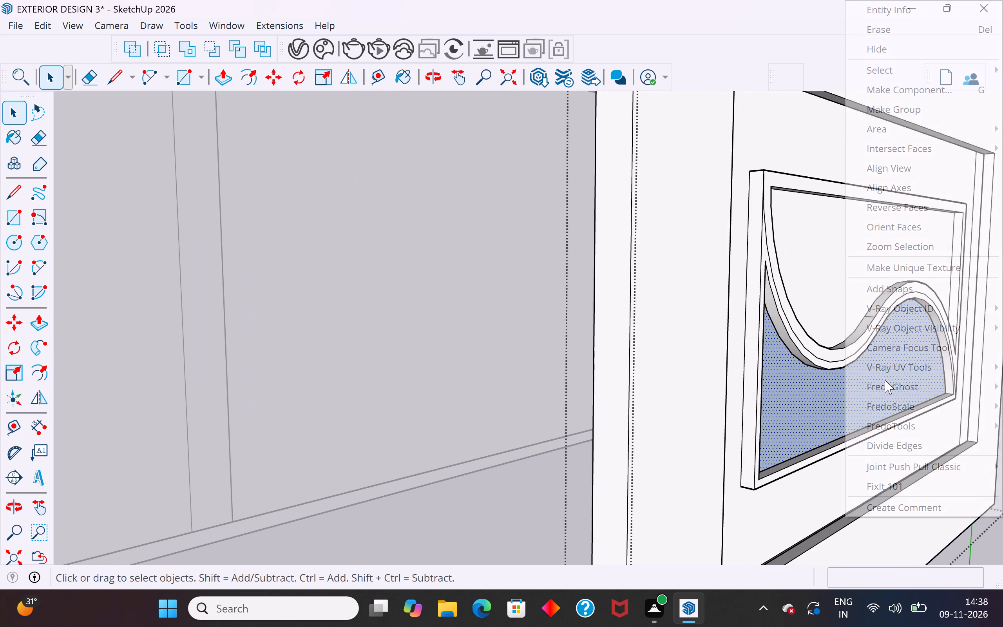
{"action": "left_click", "coordinate": [920, 210]}
{"action": "scroll", "coordinate": [480, 335], "scroll_direction": "down", "scroll_amount": 7}
{"action": "left_click", "coordinate": [912, 354]}
Render a front view of the slab and house, inspect the glow along both sides of the S-curve, and close the render.
{"action": "middle_click_drag", "start_coordinate": [723, 299], "coordinate": [495, 336]}
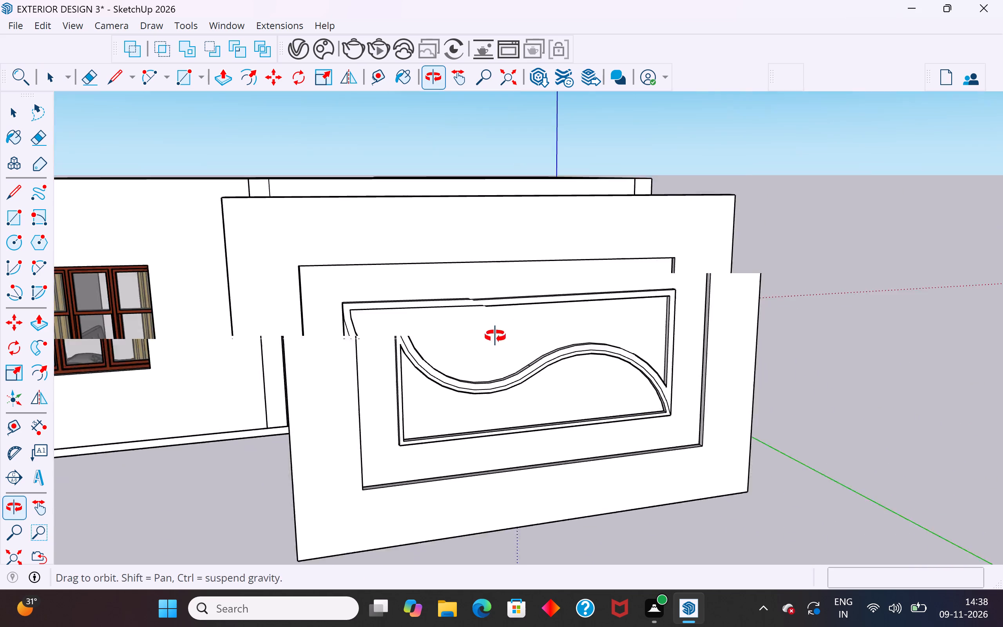
{"action": "middle_click_drag", "start_coordinate": [495, 336], "coordinate": [450, 356]}
{"action": "scroll", "coordinate": [450, 356], "scroll_direction": "down", "scroll_amount": 5}
{"action": "middle_click_drag", "start_coordinate": [424, 399], "coordinate": [800, 336]}
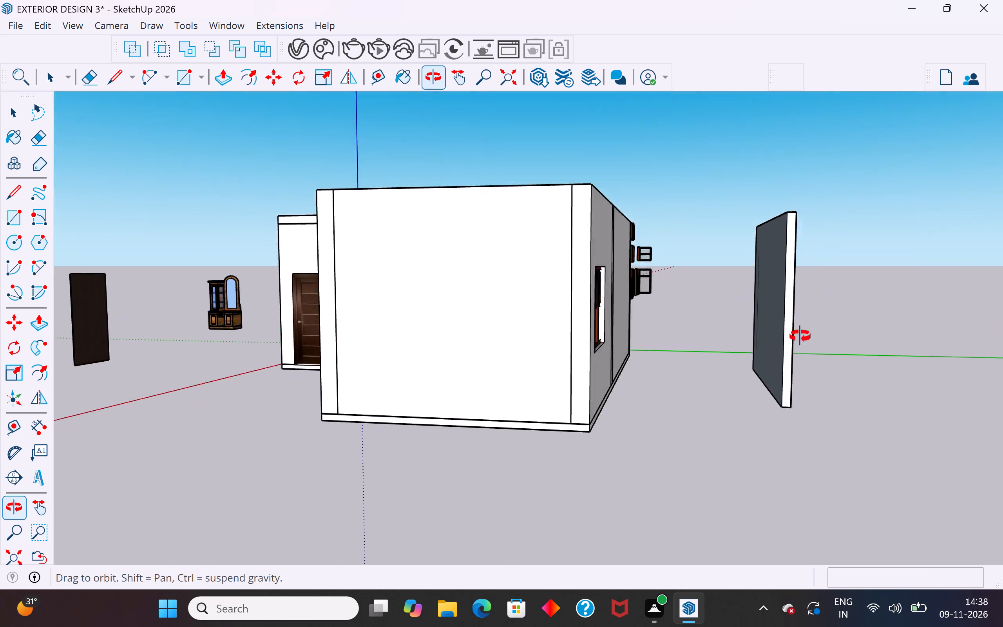
{"action": "middle_click_drag", "start_coordinate": [800, 336], "coordinate": [438, 399]}
{"action": "scroll", "coordinate": [643, 347], "scroll_direction": "down", "scroll_amount": 4}
{"action": "middle_click_drag", "start_coordinate": [546, 373], "coordinate": [611, 352]}
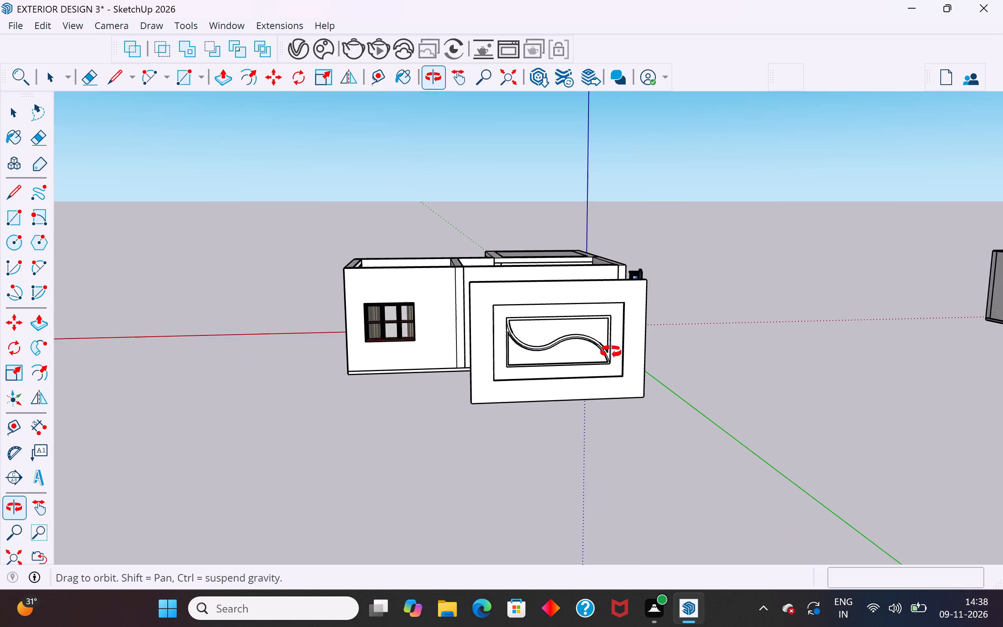
{"action": "middle_click_drag", "start_coordinate": [611, 352], "coordinate": [541, 323]}
{"action": "scroll", "coordinate": [610, 350], "scroll_direction": "up", "scroll_amount": 1}
{"action": "left_click", "coordinate": [349, 53]}
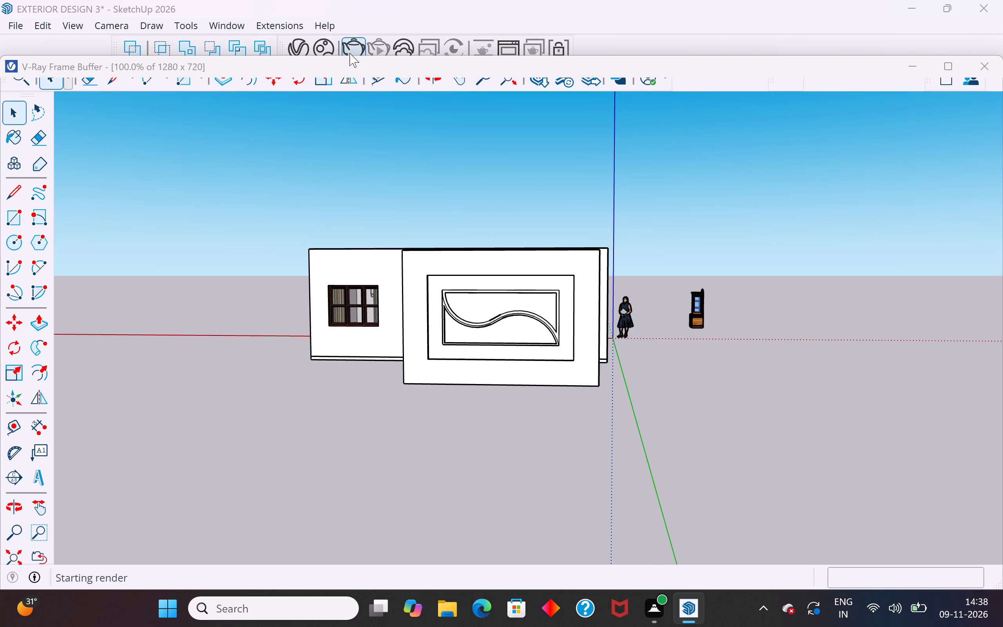
{"action": "scroll", "coordinate": [398, 367], "scroll_direction": "up", "scroll_amount": 4}
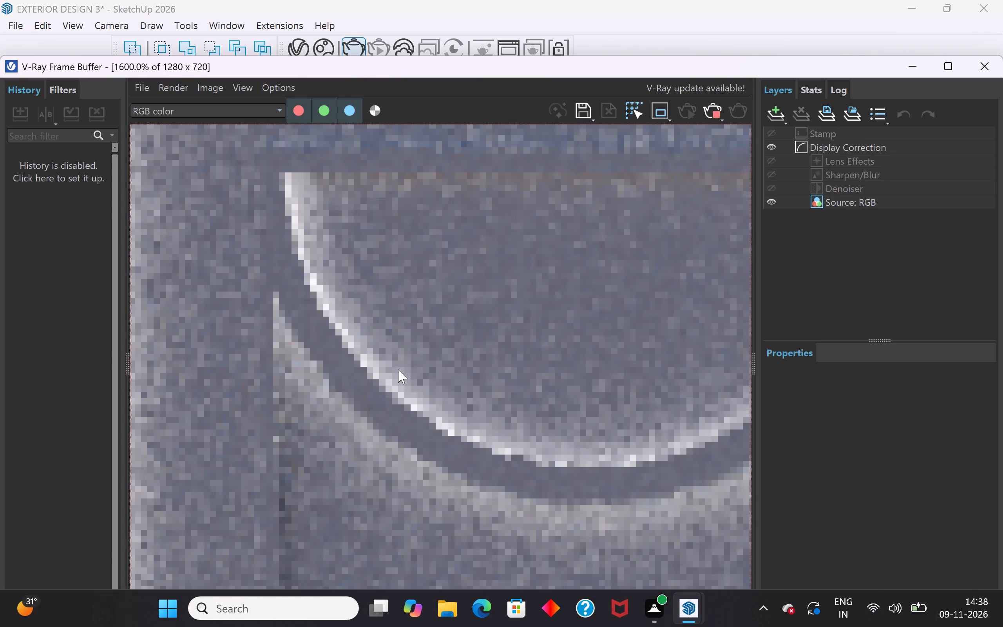
{"action": "scroll", "coordinate": [407, 405], "scroll_direction": "down", "scroll_amount": 2}
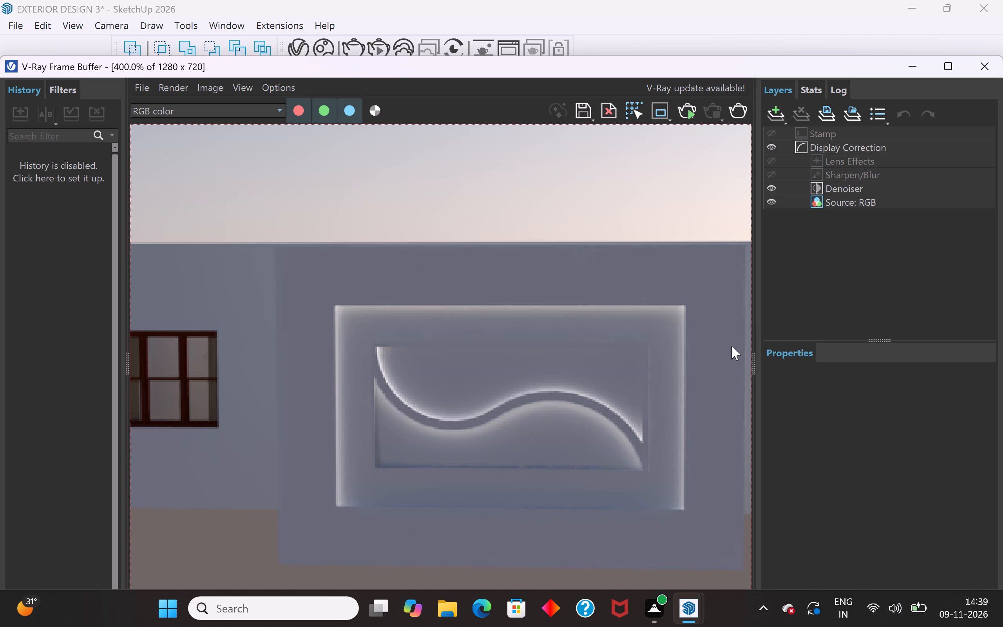
{"action": "left_click", "coordinate": [994, 74]}
Apply the Emissive material to the thin bottom side face of the outer rectangular recess in the S-curve slab, then leave the slab's editing mode.
{"action": "scroll", "coordinate": [612, 216], "scroll_direction": "down", "scroll_amount": 3}
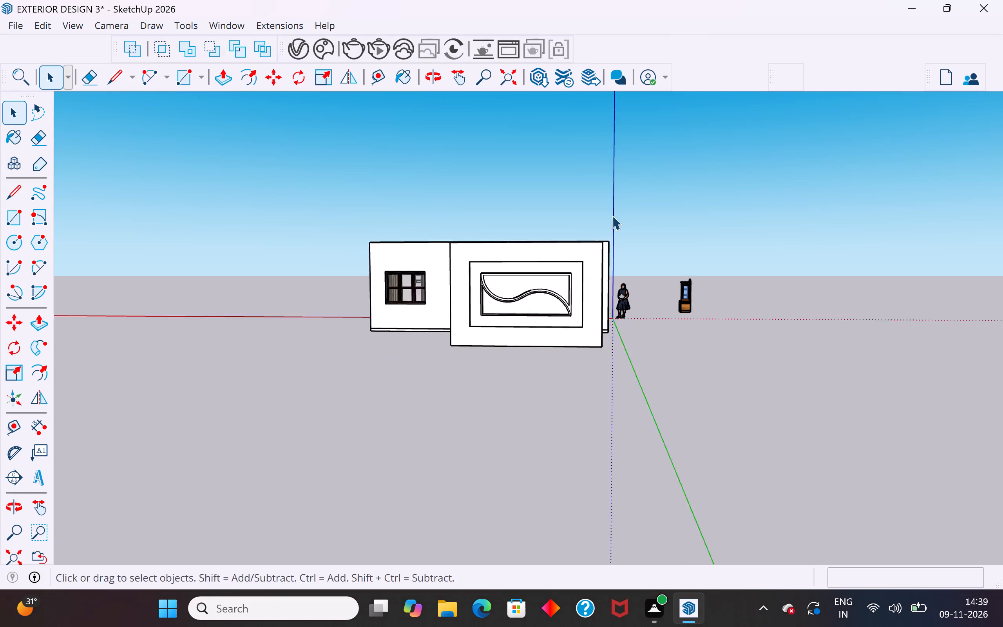
{"action": "scroll", "coordinate": [612, 216], "scroll_direction": "down", "scroll_amount": 2}
{"action": "middle_click_drag", "start_coordinate": [601, 242], "coordinate": [555, 405]}
{"action": "scroll", "coordinate": [529, 361], "scroll_direction": "up", "scroll_amount": 12}
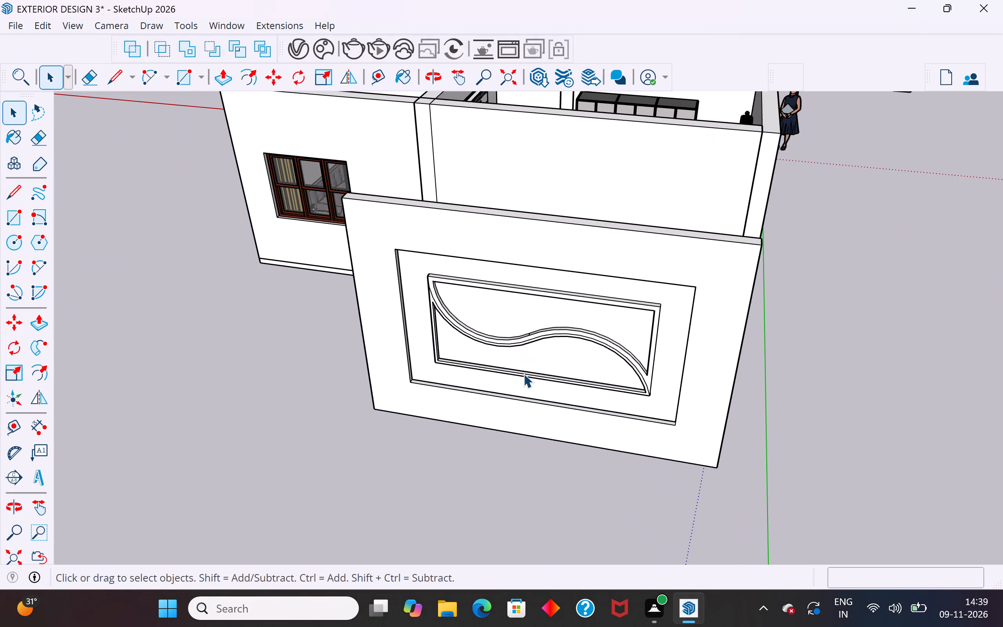
{"action": "scroll", "coordinate": [503, 375], "scroll_direction": "up", "scroll_amount": 3}
{"action": "middle_click_drag", "start_coordinate": [503, 375], "coordinate": [471, 414]}
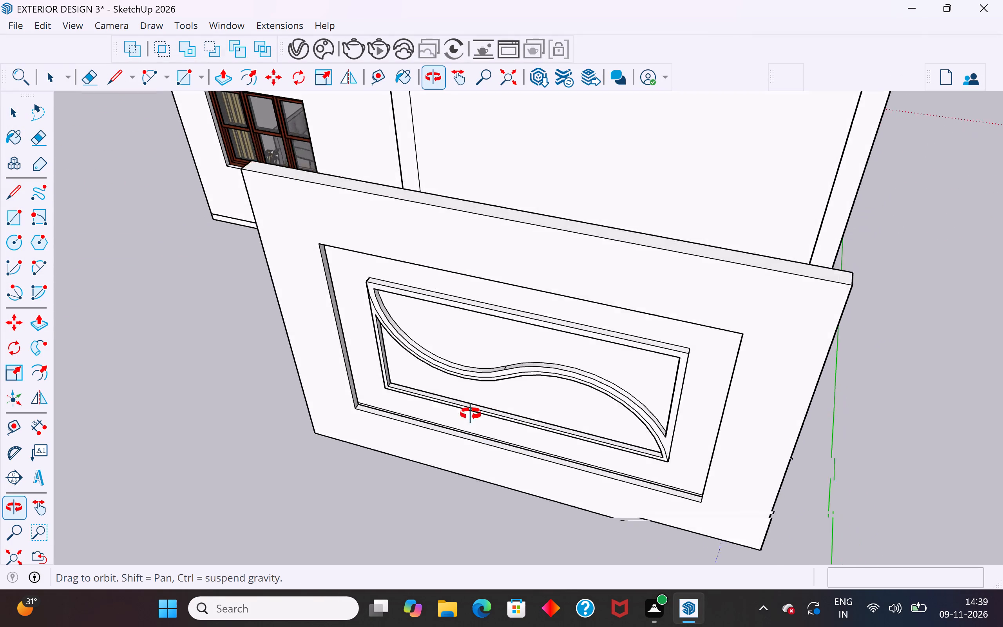
{"action": "middle_click_drag", "start_coordinate": [471, 414], "coordinate": [362, 405]}
{"action": "scroll", "coordinate": [354, 394], "scroll_direction": "up", "scroll_amount": 20}
{"action": "scroll", "coordinate": [354, 394], "scroll_direction": "up", "scroll_amount": 5}
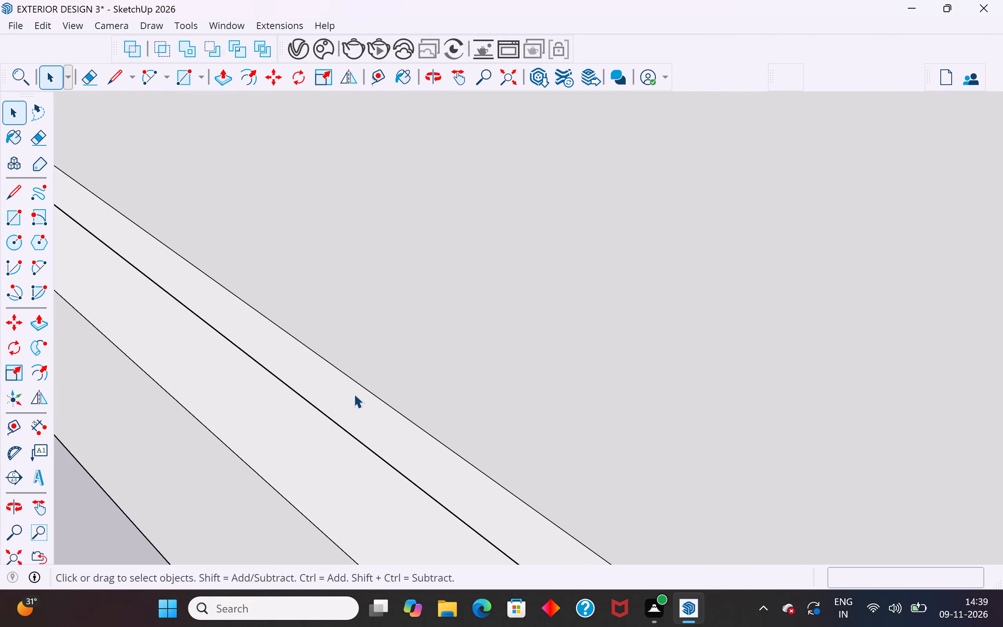
{"action": "left_click", "coordinate": [347, 397]}
{"action": "double_click", "coordinate": [345, 413]}
{"action": "double_click", "coordinate": [362, 406]}
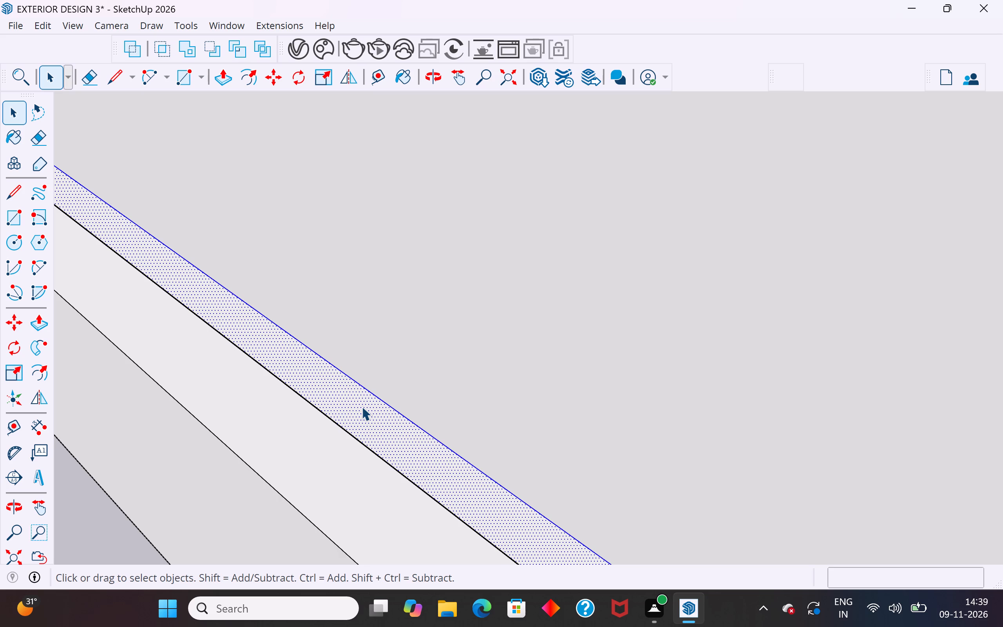
{"action": "left_click", "coordinate": [304, 50]}
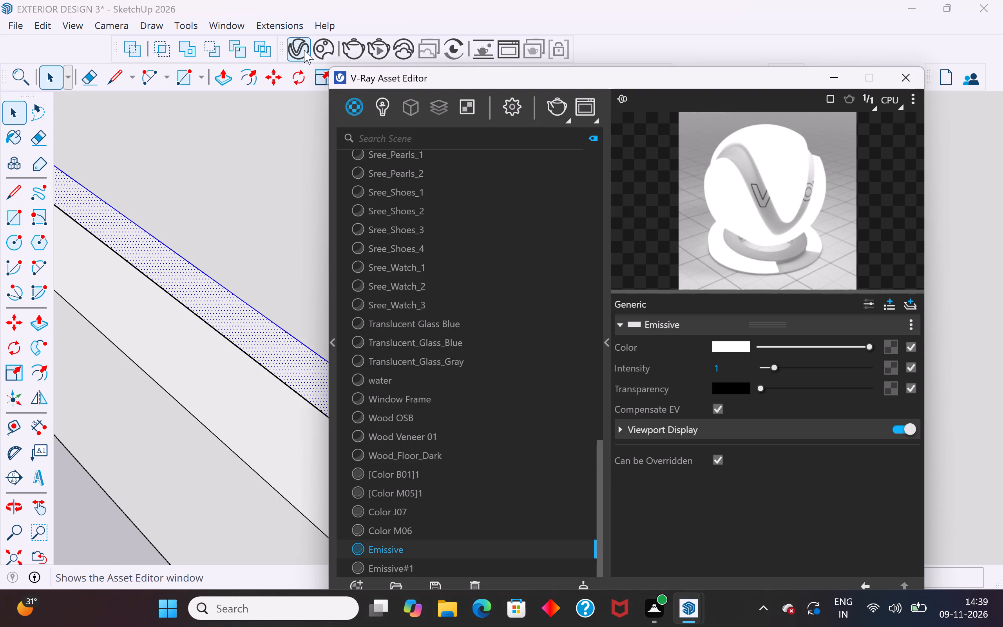
{"action": "scroll", "coordinate": [422, 464], "scroll_direction": "down", "scroll_amount": 3}
{"action": "right_click", "coordinate": [400, 546]}
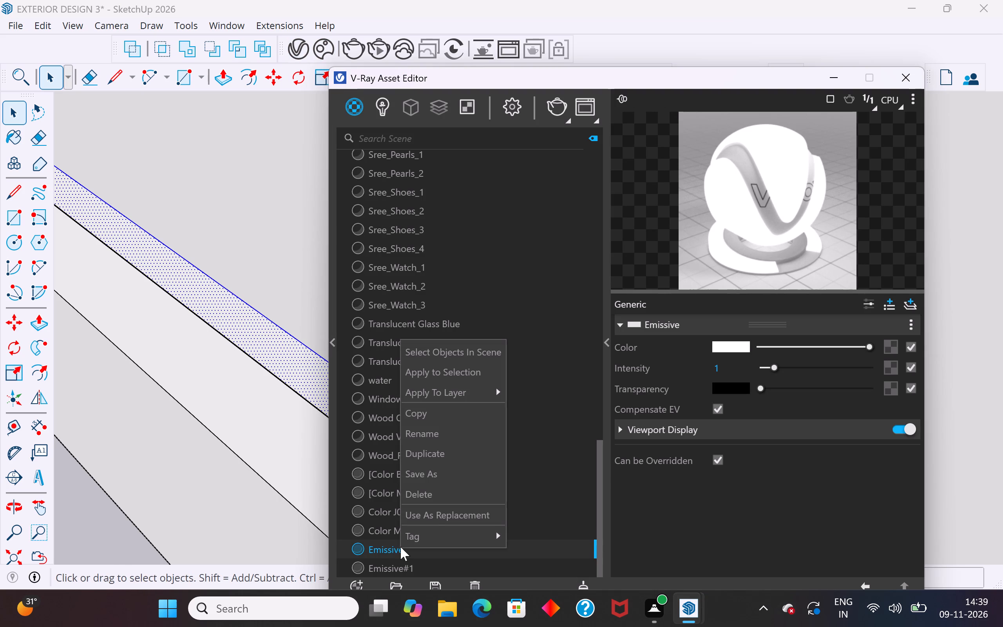
{"action": "left_click", "coordinate": [461, 369]}
{"action": "left_click", "coordinate": [903, 82]}
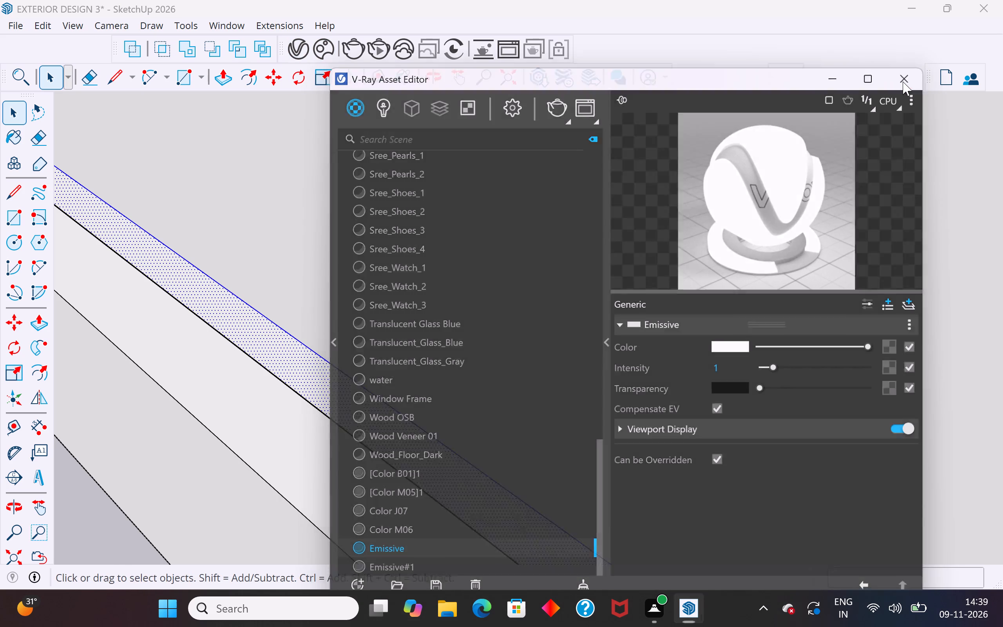
{"action": "scroll", "coordinate": [694, 280], "scroll_direction": "down", "scroll_amount": 18}
{"action": "left_click", "coordinate": [443, 478]}
Render a close front view of the slab, inspect the glow around the outer recess and S-curve, and close the render.
{"action": "middle_click_drag", "start_coordinate": [319, 440], "coordinate": [519, 476]}
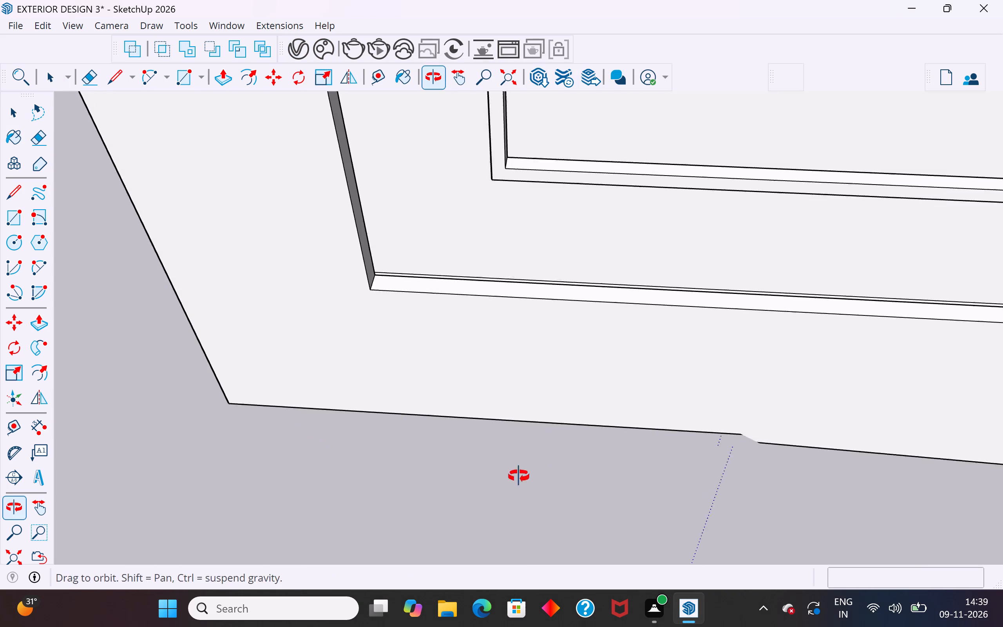
{"action": "middle_click_drag", "start_coordinate": [519, 476], "coordinate": [519, 476]}
{"action": "scroll", "coordinate": [457, 505], "scroll_direction": "down", "scroll_amount": 12}
{"action": "middle_click_drag", "start_coordinate": [650, 432], "coordinate": [574, 343]}
{"action": "scroll", "coordinate": [543, 381], "scroll_direction": "down", "scroll_amount": 4}
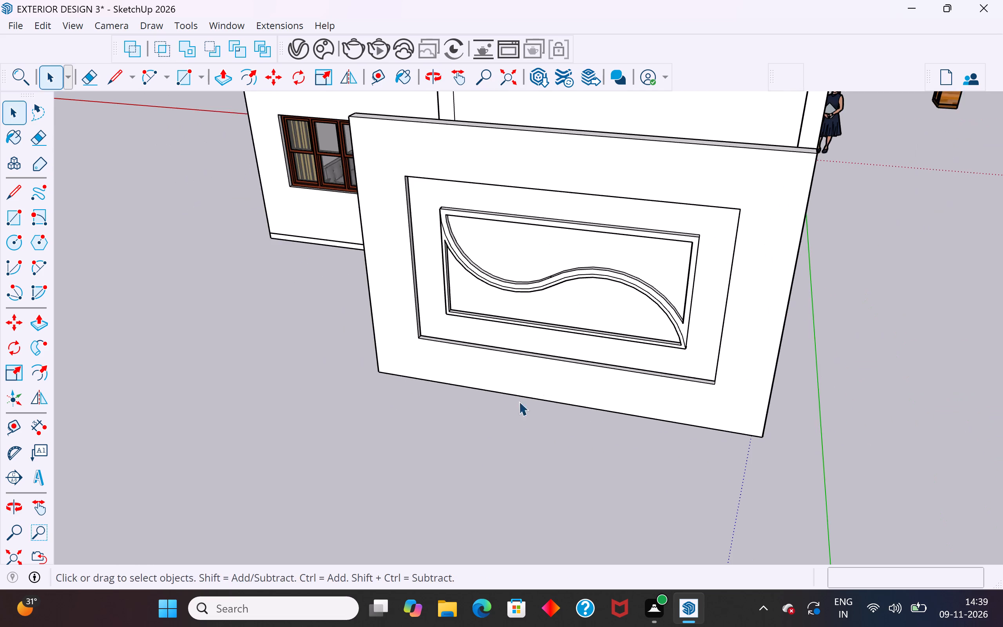
{"action": "middle_click_drag", "start_coordinate": [494, 477], "coordinate": [515, 487]}
{"action": "scroll", "coordinate": [503, 523], "scroll_direction": "down", "scroll_amount": 6}
{"action": "middle_click_drag", "start_coordinate": [549, 517], "coordinate": [637, 479]}
{"action": "scroll", "coordinate": [676, 276], "scroll_direction": "up", "scroll_amount": 5}
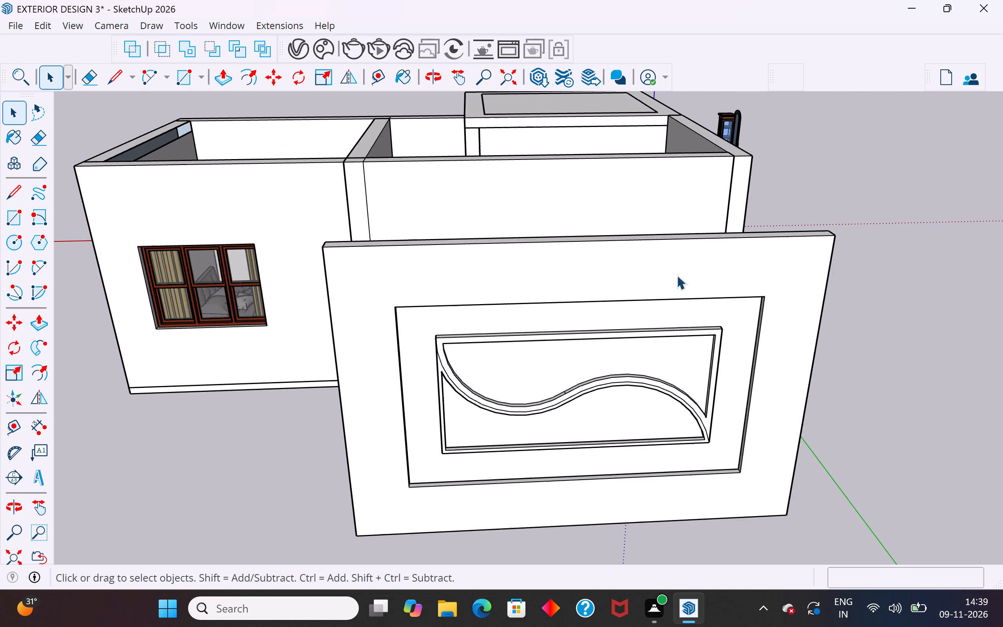
{"action": "scroll", "coordinate": [677, 275], "scroll_direction": "up", "scroll_amount": 5}
{"action": "middle_click_drag", "start_coordinate": [649, 405], "coordinate": [623, 347]}
{"action": "scroll", "coordinate": [465, 330], "scroll_direction": "up", "scroll_amount": 3}
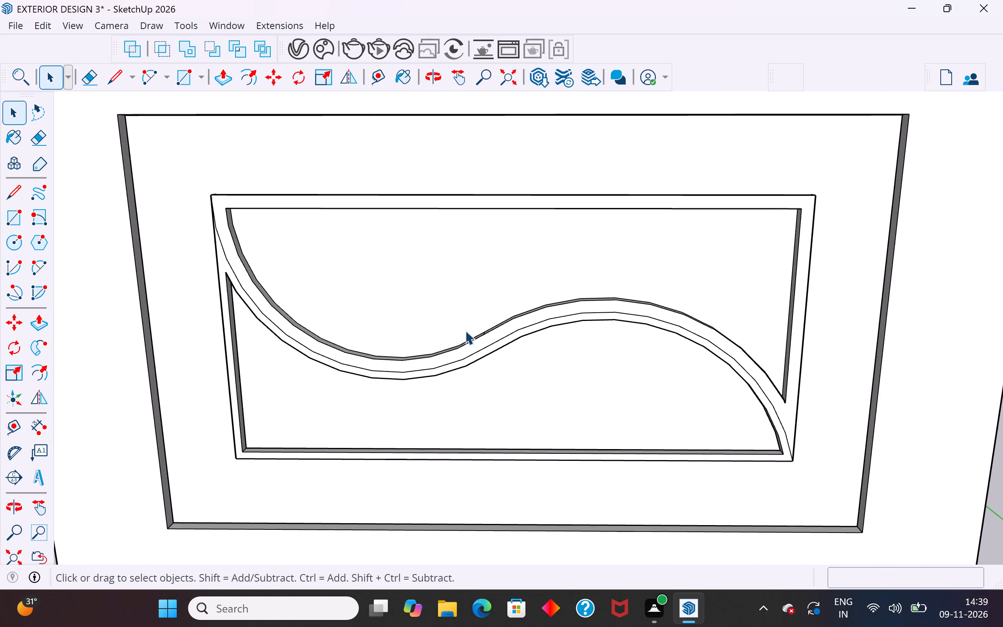
{"action": "scroll", "coordinate": [465, 330], "scroll_direction": "down", "scroll_amount": 1}
{"action": "middle_click_drag", "start_coordinate": [465, 330], "coordinate": [465, 321]}
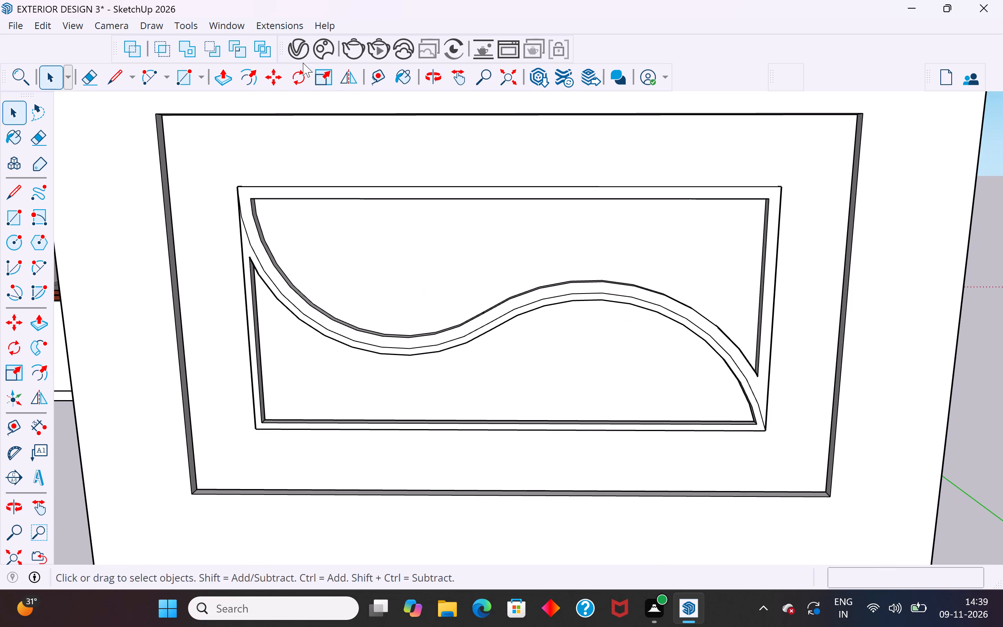
{"action": "left_click", "coordinate": [361, 54]}
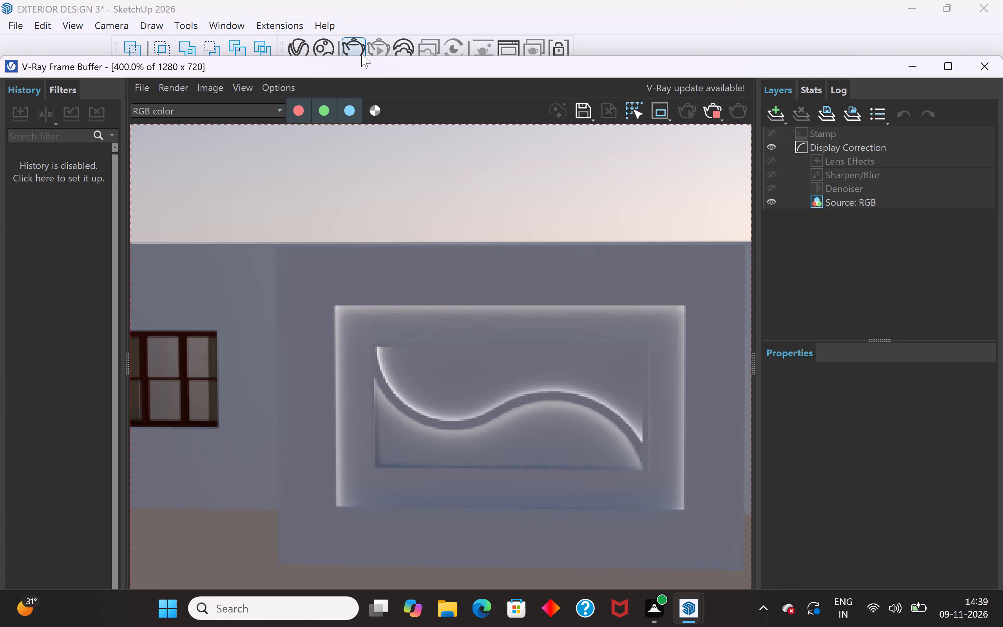
{"action": "scroll", "coordinate": [569, 364], "scroll_direction": "down", "scroll_amount": 2}
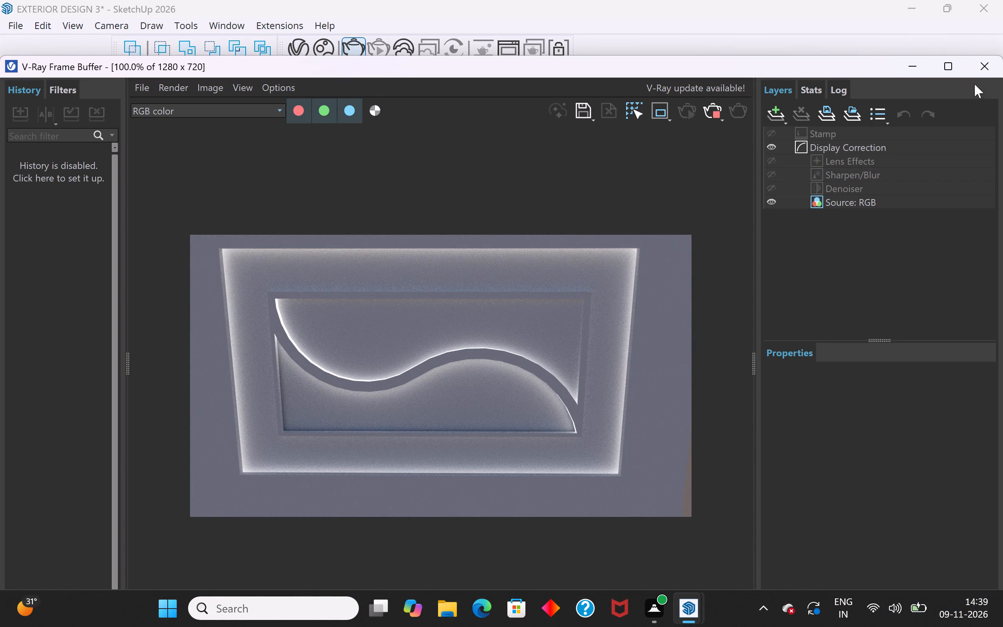
{"action": "left_click", "coordinate": [977, 62]}
Render a wider, straighter front view of the whole slab, inspect the cove glow around its recesses, and close the render.
{"action": "middle_click", "coordinate": [520, 477]}
{"action": "scroll", "coordinate": [501, 533], "scroll_direction": "down", "scroll_amount": 6}
{"action": "middle_click_drag", "start_coordinate": [496, 538], "coordinate": [507, 453]}
{"action": "scroll", "coordinate": [506, 494], "scroll_direction": "up", "scroll_amount": 1}
{"action": "scroll", "coordinate": [487, 511], "scroll_direction": "down", "scroll_amount": 5}
{"action": "scroll", "coordinate": [540, 285], "scroll_direction": "up", "scroll_amount": 3}
{"action": "scroll", "coordinate": [520, 356], "scroll_direction": "up", "scroll_amount": 1}
{"action": "middle_click", "coordinate": [520, 356]}
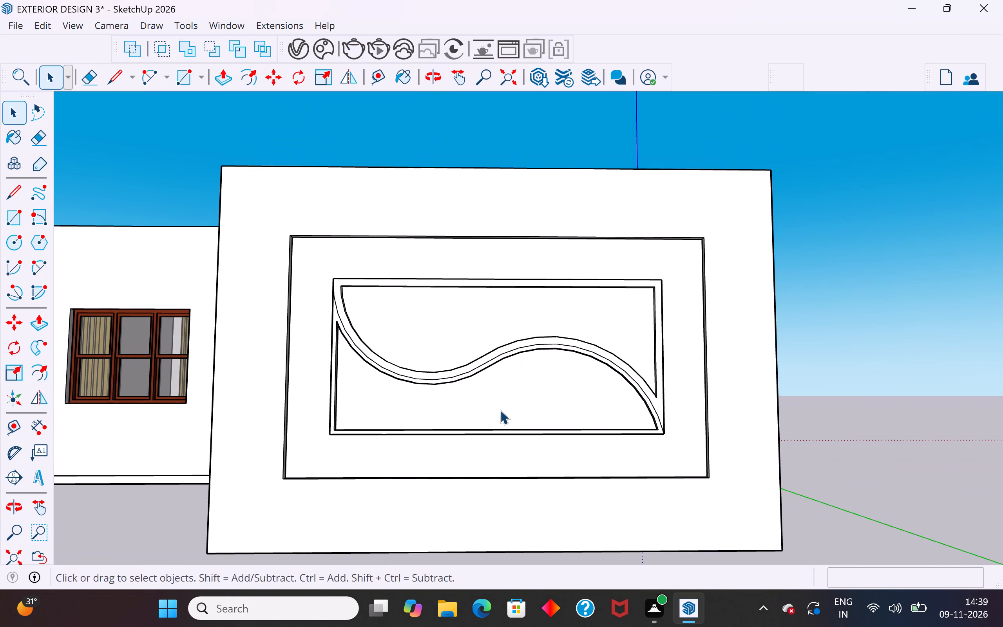
{"action": "scroll", "coordinate": [500, 410], "scroll_direction": "up", "scroll_amount": 1}
{"action": "middle_click", "coordinate": [500, 410]}
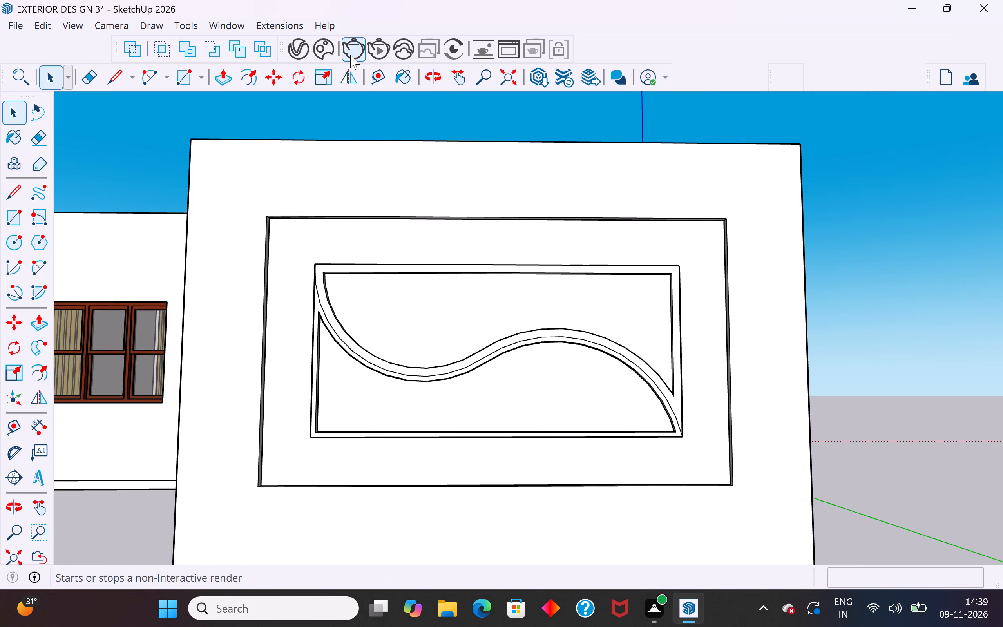
{"action": "left_click", "coordinate": [350, 55]}
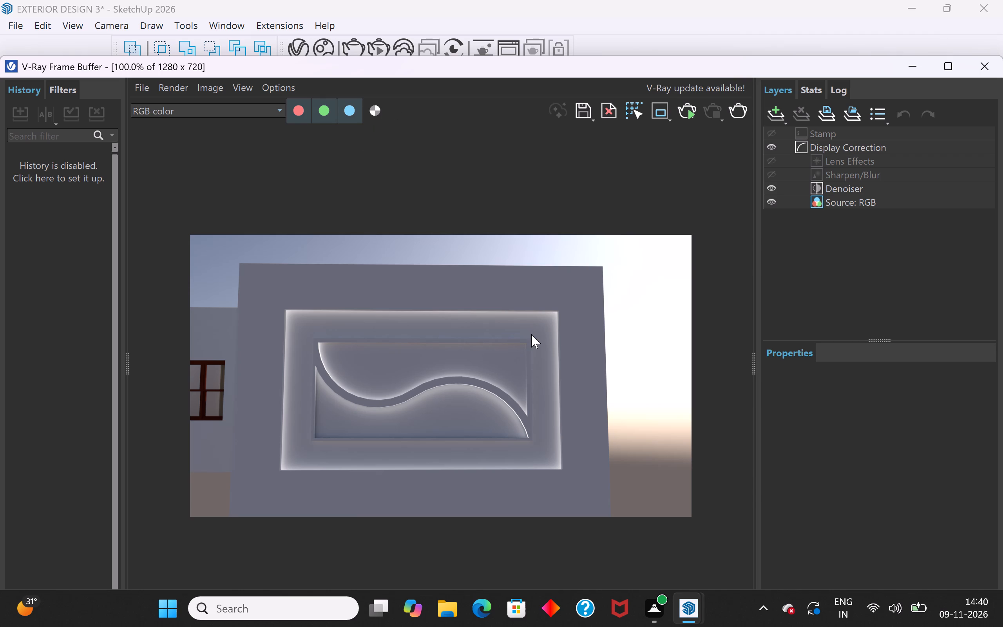
{"action": "left_click", "coordinate": [983, 65]}
Rotate the upright S-curve ceiling slab 90 degrees about its bottom corner so it lies flat, facing away from the house.
{"action": "scroll", "coordinate": [641, 297], "scroll_direction": "down", "scroll_amount": 4}
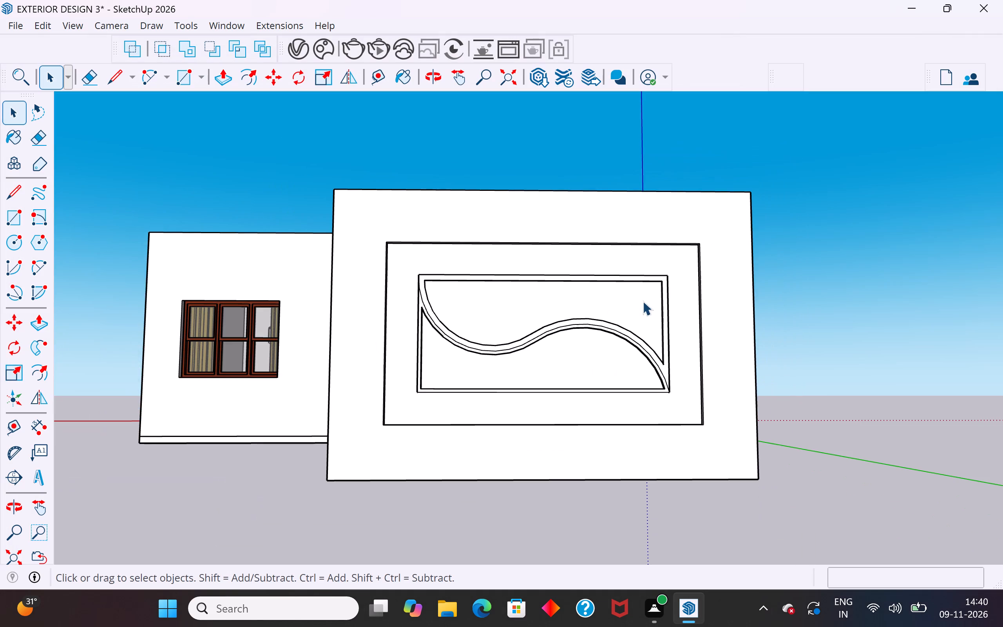
{"action": "left_click", "coordinate": [855, 299]}
{"action": "middle_click_drag", "start_coordinate": [499, 258], "coordinate": [465, 386]}
{"action": "scroll", "coordinate": [552, 253], "scroll_direction": "down", "scroll_amount": 6}
{"action": "left_click", "coordinate": [520, 370]}
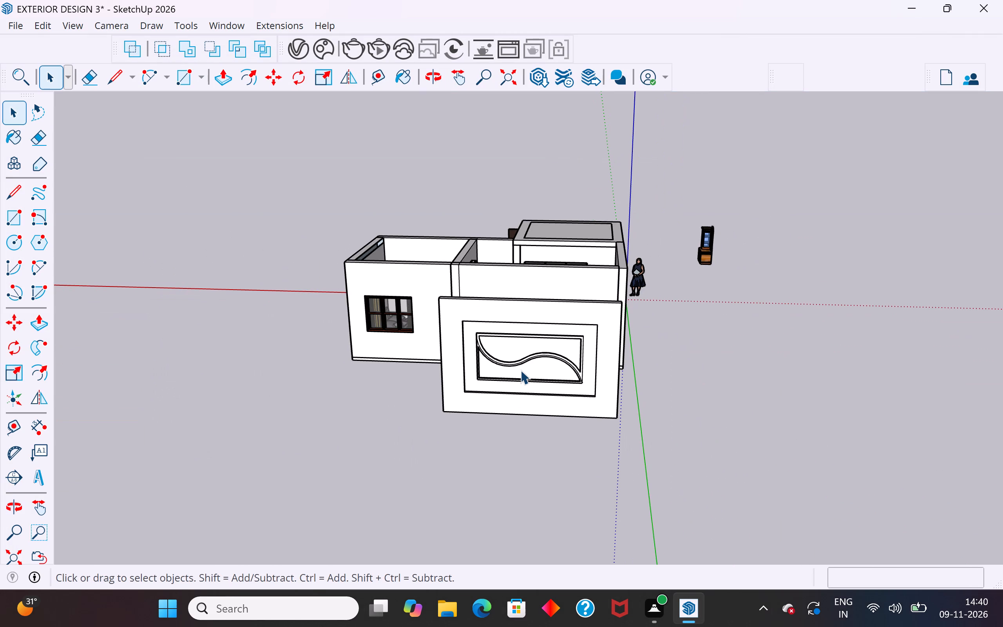
{"action": "middle_click_drag", "start_coordinate": [478, 396], "coordinate": [586, 418]}
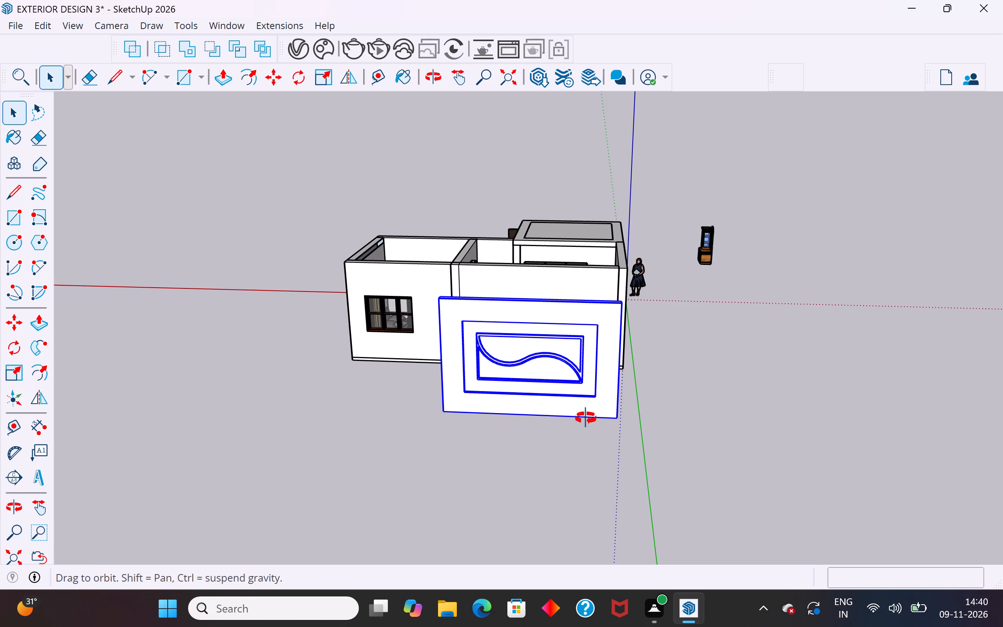
{"action": "middle_click_drag", "start_coordinate": [586, 418], "coordinate": [889, 456]}
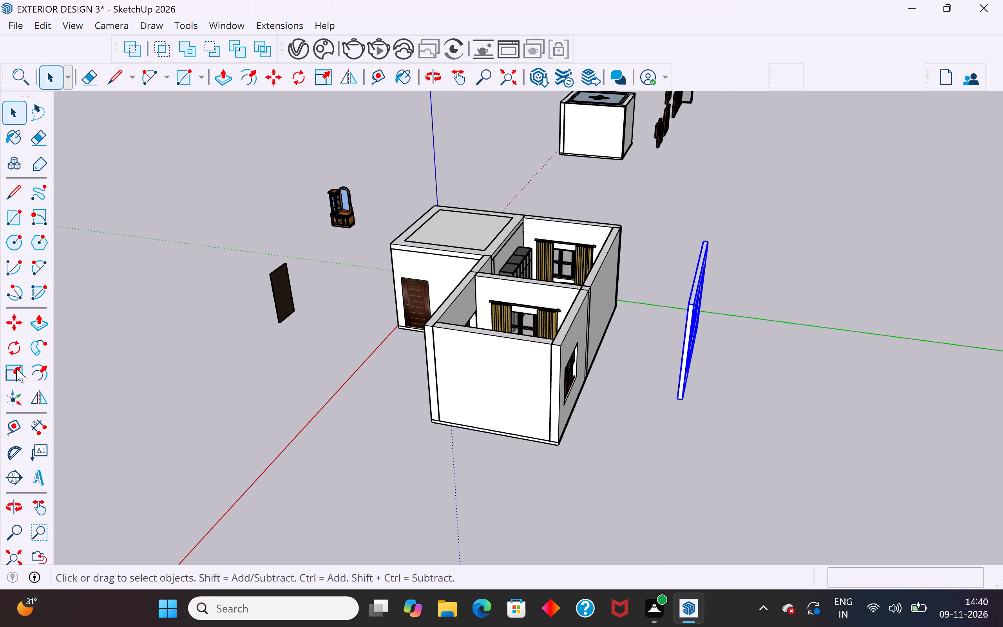
{"action": "left_click", "coordinate": [16, 342]}
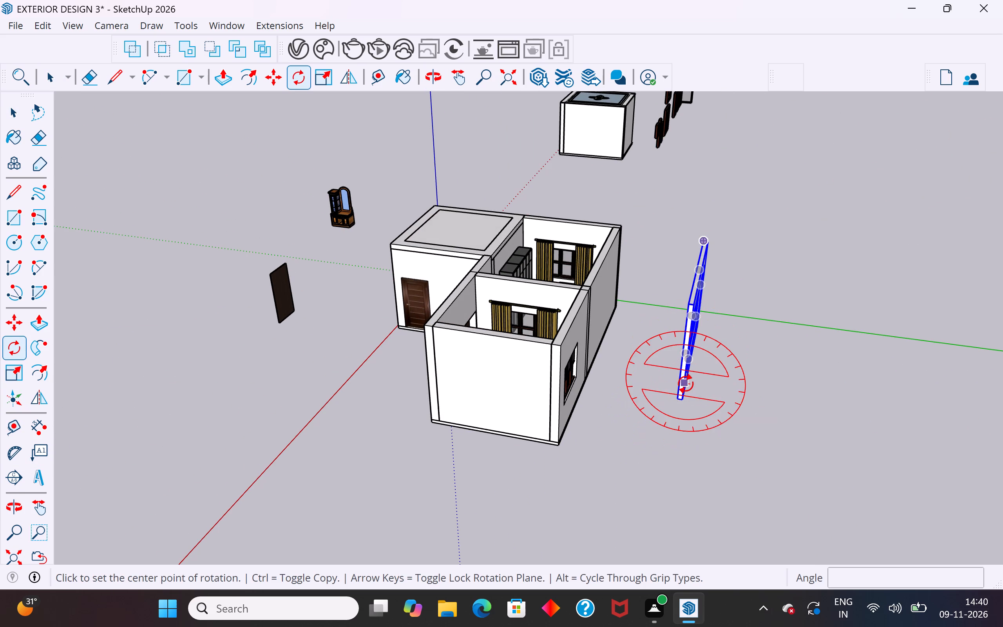
{"action": "scroll", "coordinate": [686, 383], "scroll_direction": "up", "scroll_amount": 11}
{"action": "middle_click_drag", "start_coordinate": [669, 395], "coordinate": [645, 269]}
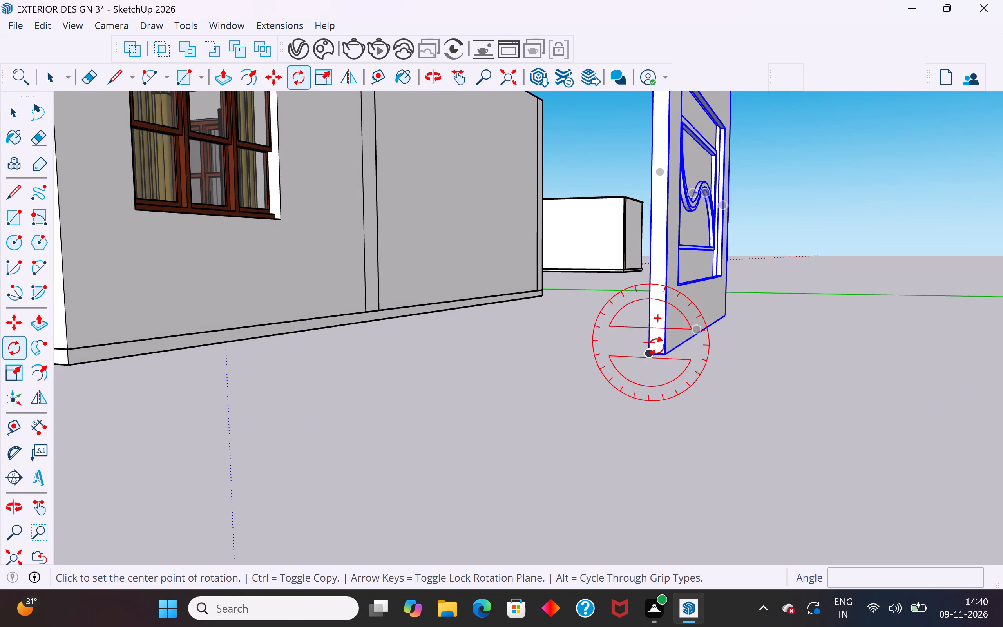
{"action": "left_click", "coordinate": [654, 348]}
{"action": "scroll", "coordinate": [648, 299], "scroll_direction": "down", "scroll_amount": 11}
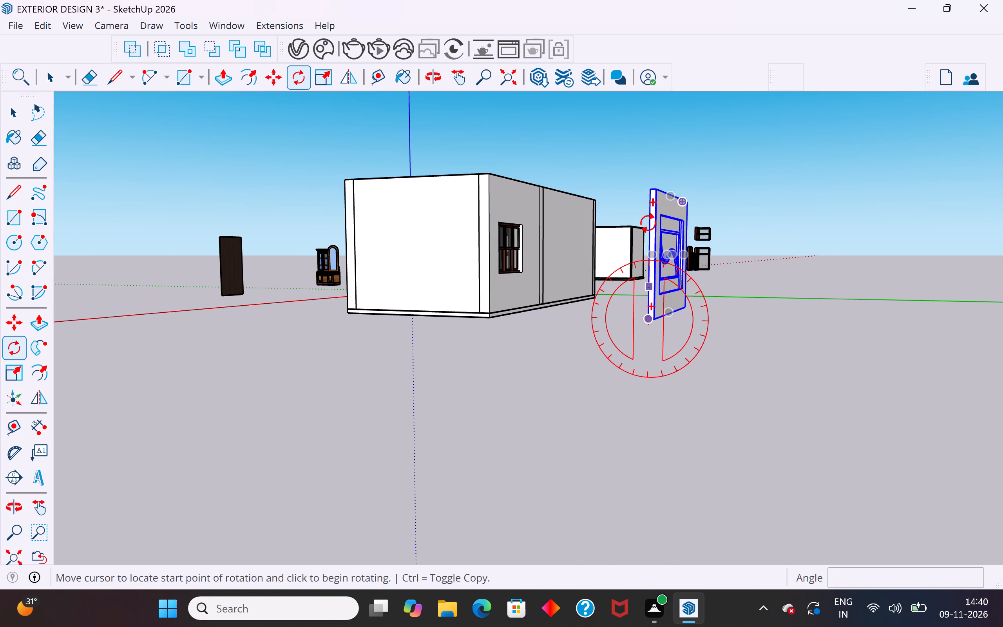
{"action": "left_click", "coordinate": [656, 143]}
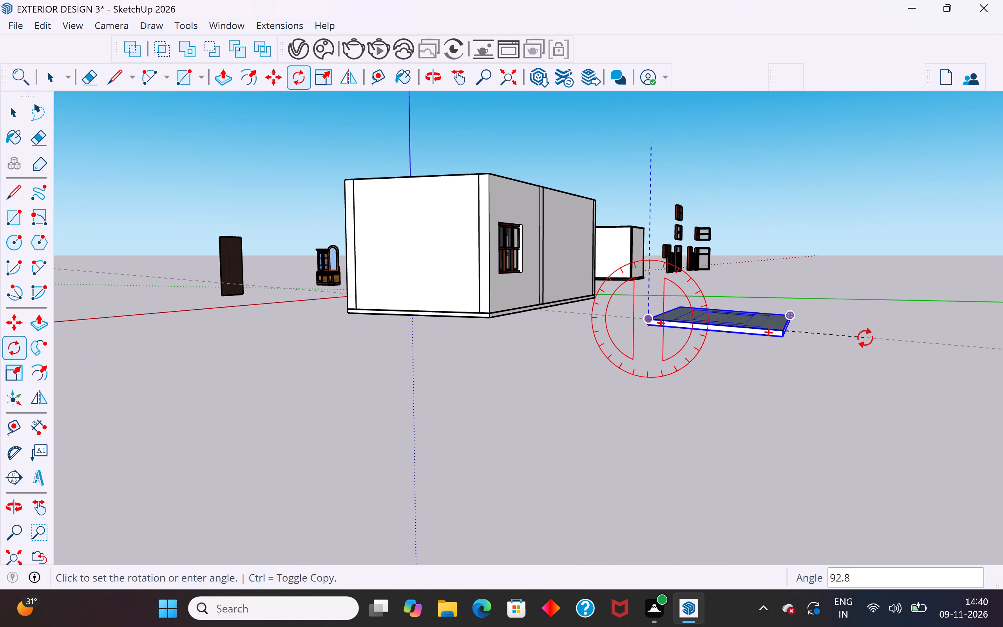
{"action": "left_click", "coordinate": [867, 333]}
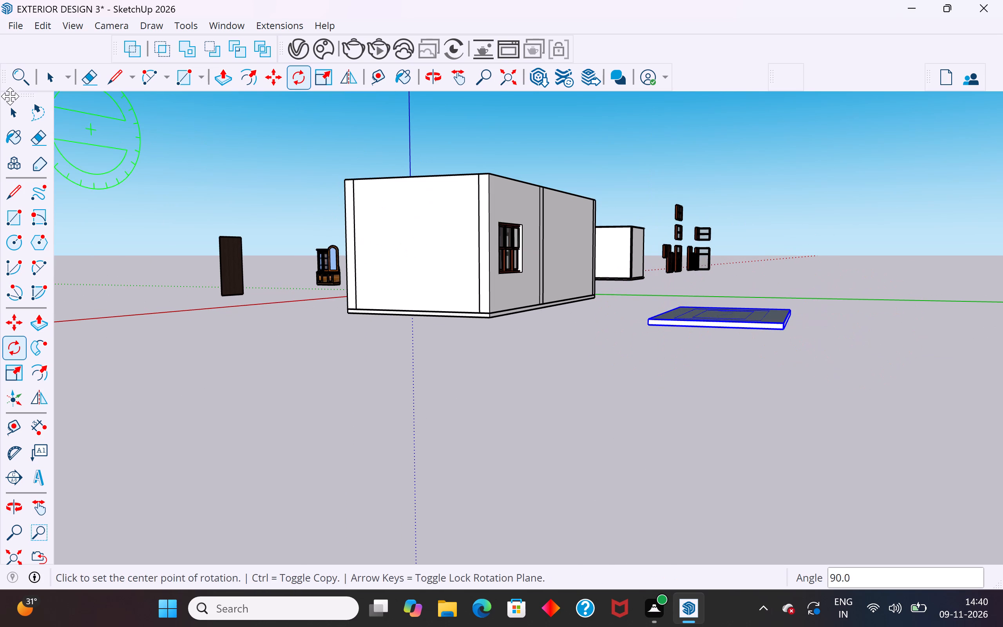
{"action": "left_click", "coordinate": [13, 103]}
{"action": "left_click", "coordinate": [299, 398]}
Move the flat ceiling slab by its near corner onto the wall-top corner of the wardrobe bedroom, about 24' away.
{"action": "left_click", "coordinate": [755, 320]}
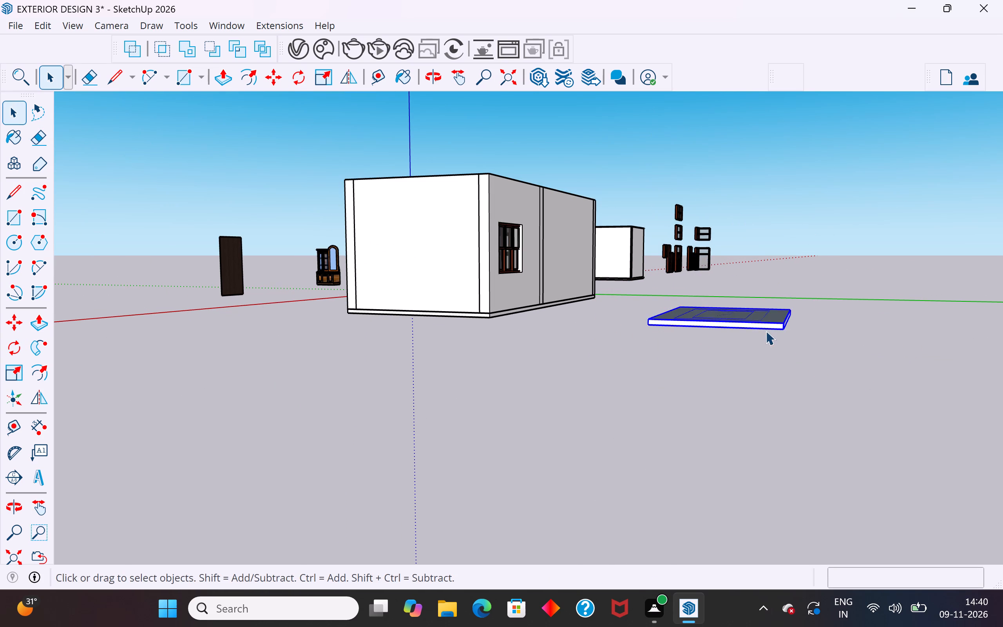
{"action": "scroll", "coordinate": [769, 331], "scroll_direction": "up", "scroll_amount": 5}
{"action": "middle_click_drag", "start_coordinate": [771, 331], "coordinate": [762, 410]}
{"action": "scroll", "coordinate": [774, 352], "scroll_direction": "down", "scroll_amount": 3}
{"action": "left_click_drag", "start_coordinate": [770, 361], "coordinate": [784, 410]}
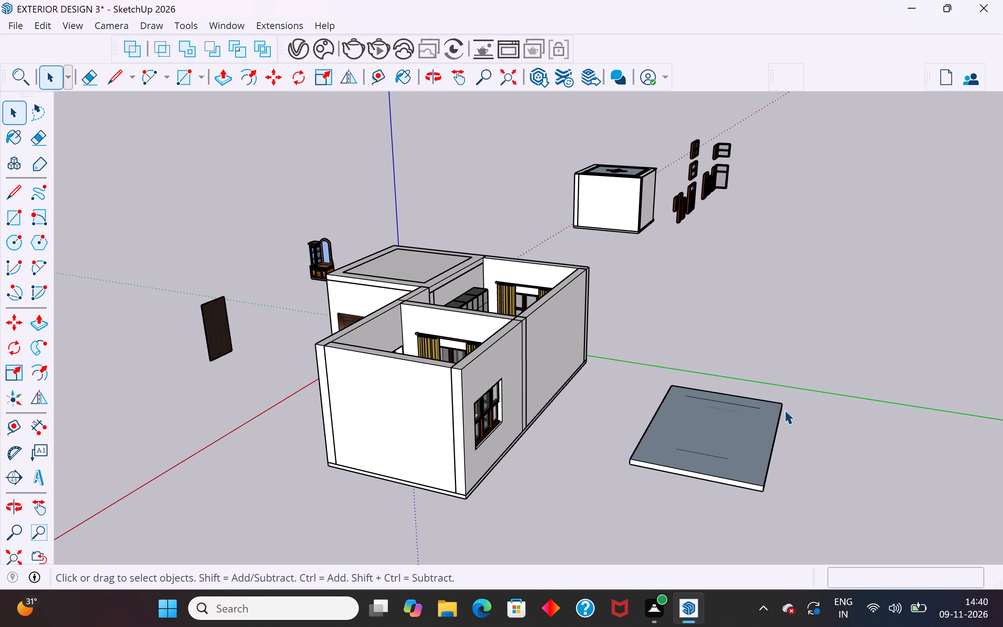
{"action": "key", "text": "m"}
{"action": "left_click", "coordinate": [765, 484]}
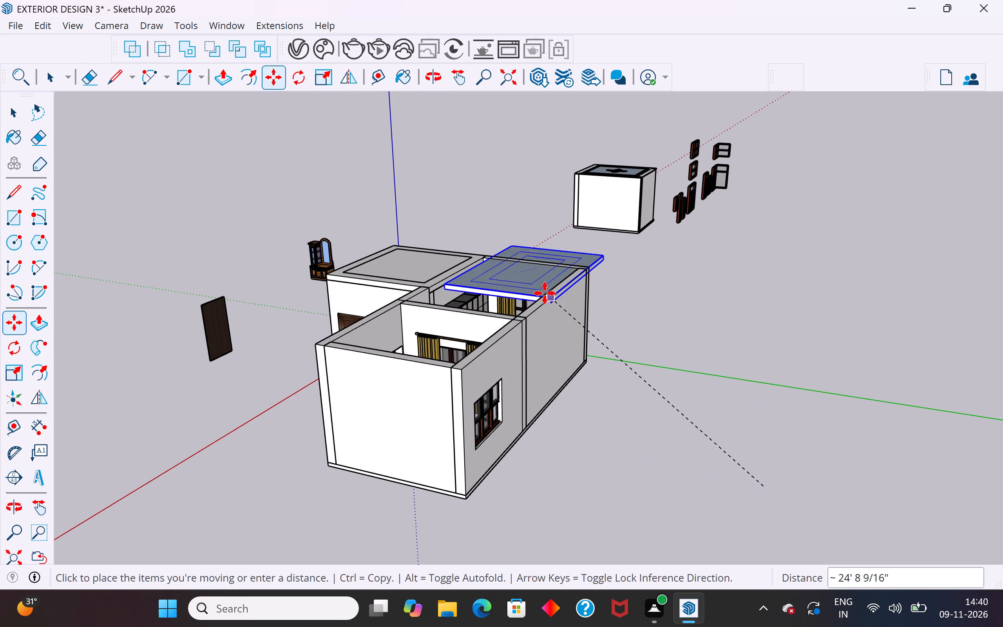
{"action": "left_click", "coordinate": [517, 313]}
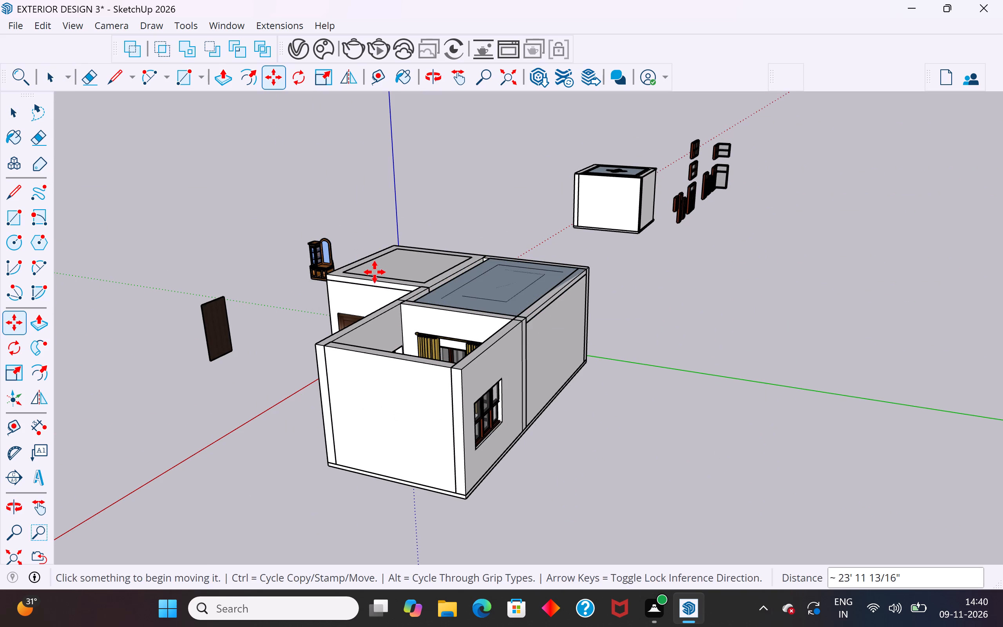
{"action": "scroll", "coordinate": [380, 272], "scroll_direction": "up", "scroll_amount": 1}
{"action": "left_click", "coordinate": [14, 116]}
{"action": "left_click", "coordinate": [155, 171]}
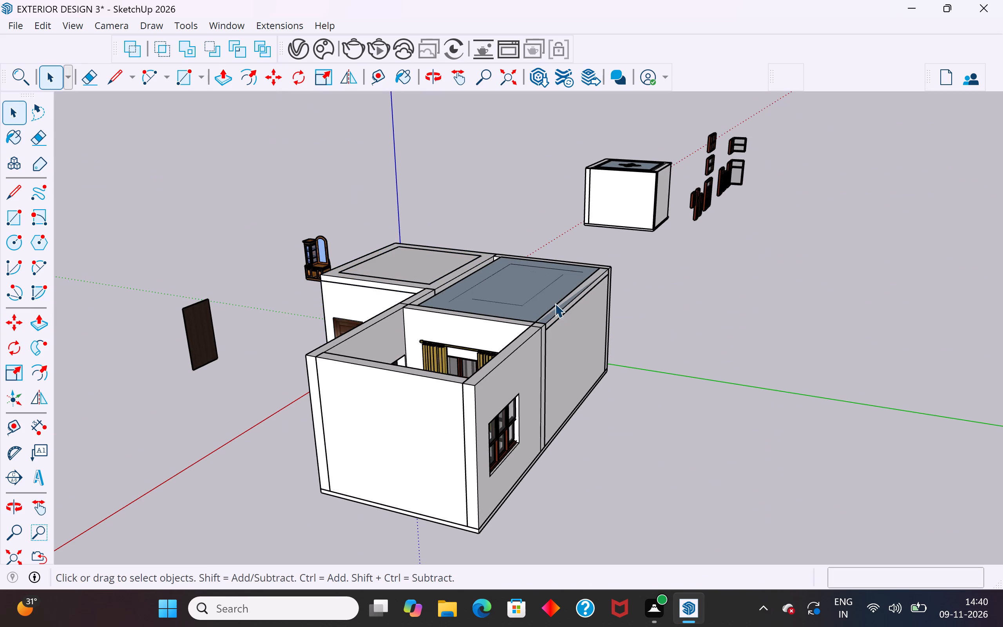
Move the S-curve ceiling slab 10" by its corner onto the wardrobe bedroom's inner wall corner so it sits within the walls.
{"action": "scroll", "coordinate": [555, 303], "scroll_direction": "up", "scroll_amount": 5}
{"action": "left_click", "coordinate": [544, 294]}
{"action": "middle_click_drag", "start_coordinate": [549, 295], "coordinate": [752, 379]}
{"action": "scroll", "coordinate": [666, 389], "scroll_direction": "up", "scroll_amount": 3}
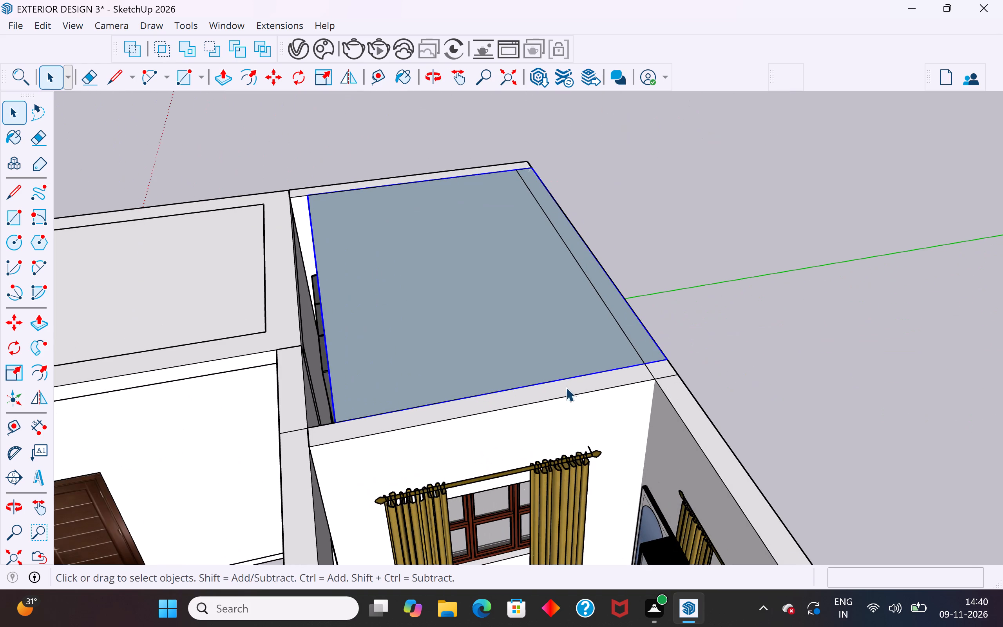
{"action": "middle_click_drag", "start_coordinate": [434, 355], "coordinate": [592, 505]}
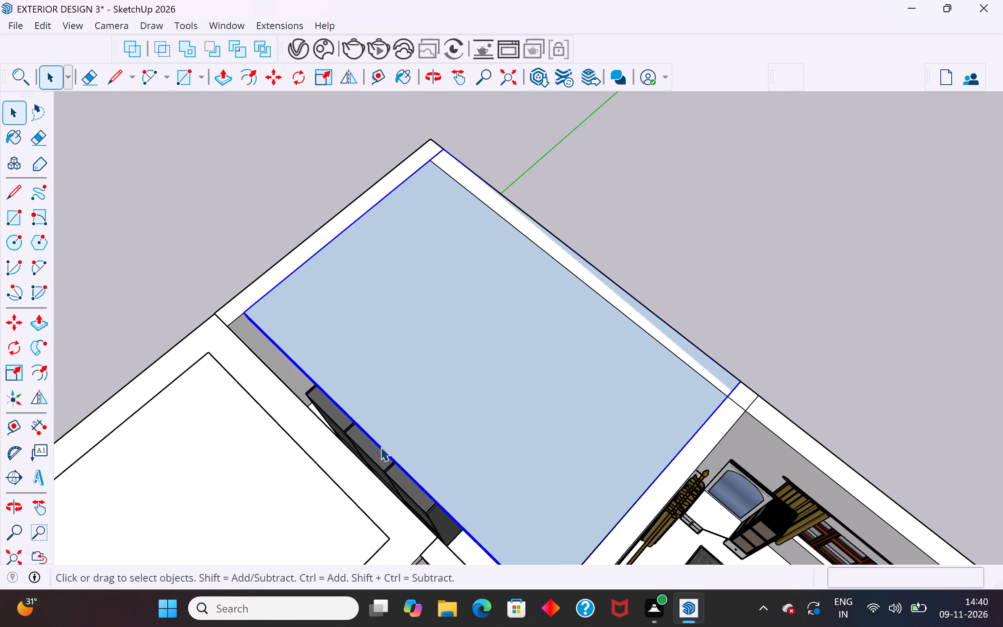
{"action": "key", "text": "m"}
{"action": "left_click", "coordinate": [243, 314]}
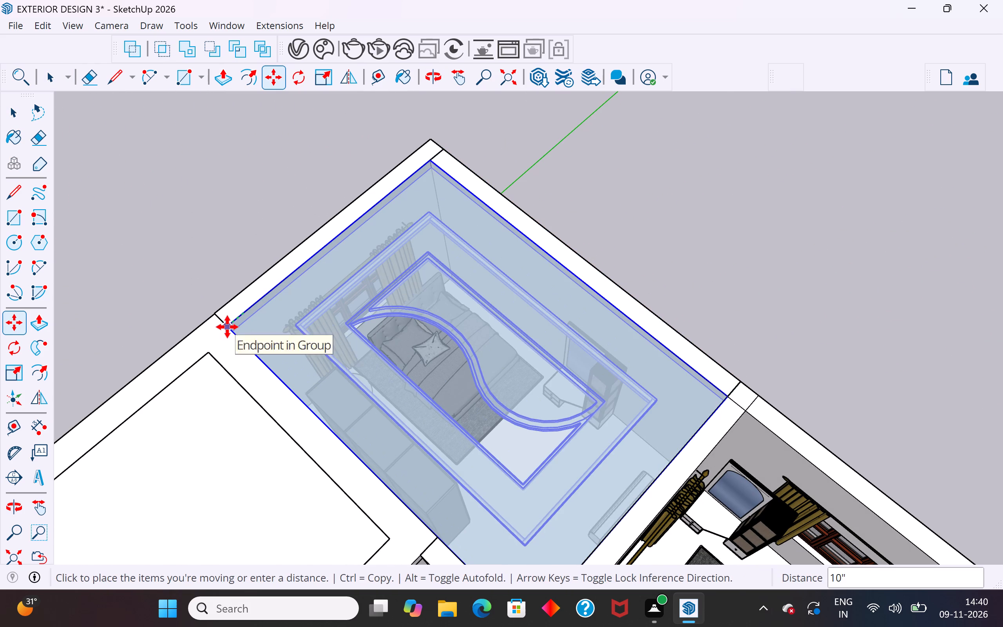
{"action": "left_click", "coordinate": [227, 327]}
{"action": "left_click", "coordinate": [15, 108]}
{"action": "left_click", "coordinate": [249, 240]}
Reverse the top face inside the wardrobe bedroom's ceiling slab group.
{"action": "scroll", "coordinate": [253, 244], "scroll_direction": "down", "scroll_amount": 9}
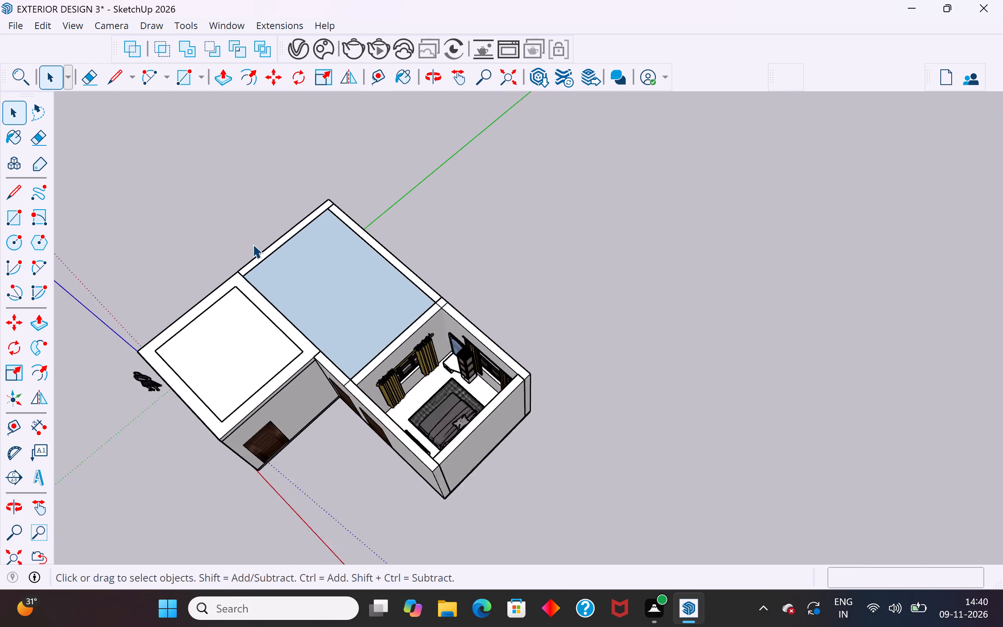
{"action": "scroll", "coordinate": [253, 244], "scroll_direction": "down", "scroll_amount": 3}
{"action": "middle_click_drag", "start_coordinate": [397, 345], "coordinate": [617, 201]}
{"action": "middle_click_drag", "start_coordinate": [364, 353], "coordinate": [381, 294]}
{"action": "scroll", "coordinate": [333, 375], "scroll_direction": "up", "scroll_amount": 5}
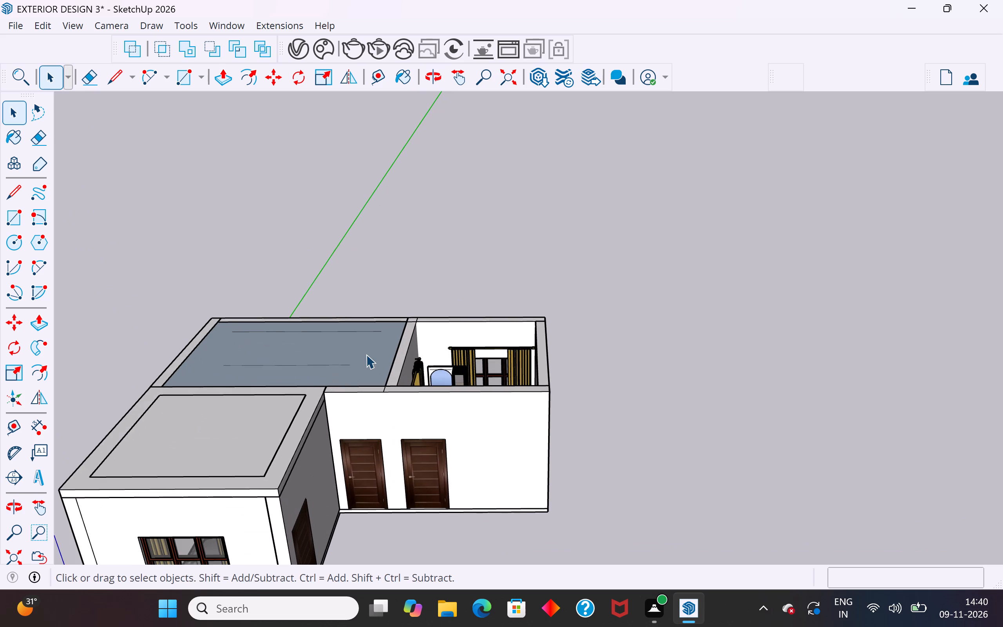
{"action": "left_click", "coordinate": [369, 351]}
{"action": "double_click", "coordinate": [389, 341]}
{"action": "left_click", "coordinate": [393, 340]}
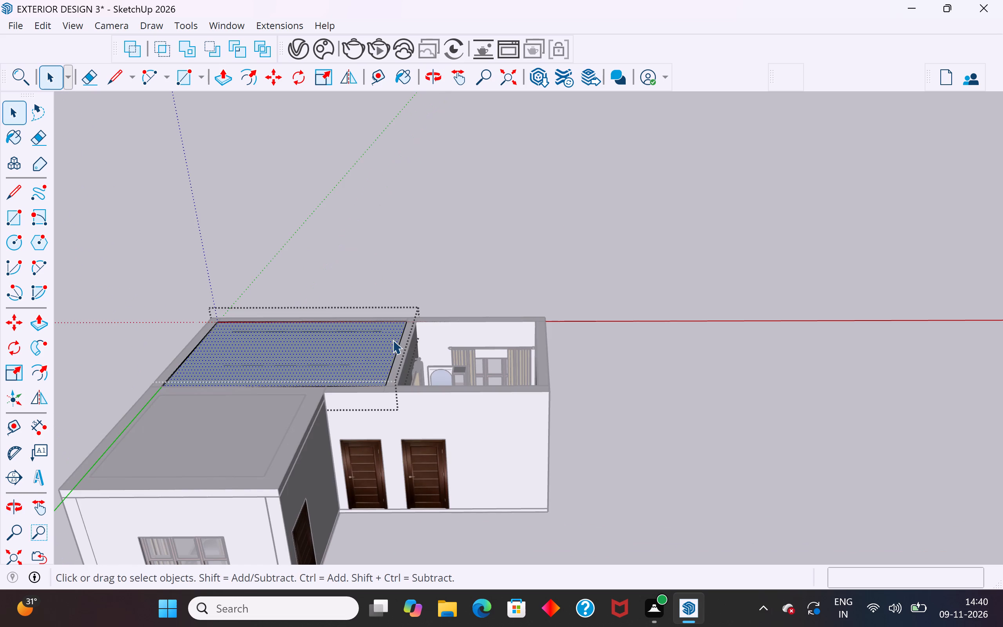
{"action": "scroll", "coordinate": [393, 340], "scroll_direction": "up", "scroll_amount": 3}
{"action": "right_click", "coordinate": [393, 340]}
{"action": "left_click", "coordinate": [460, 206]}
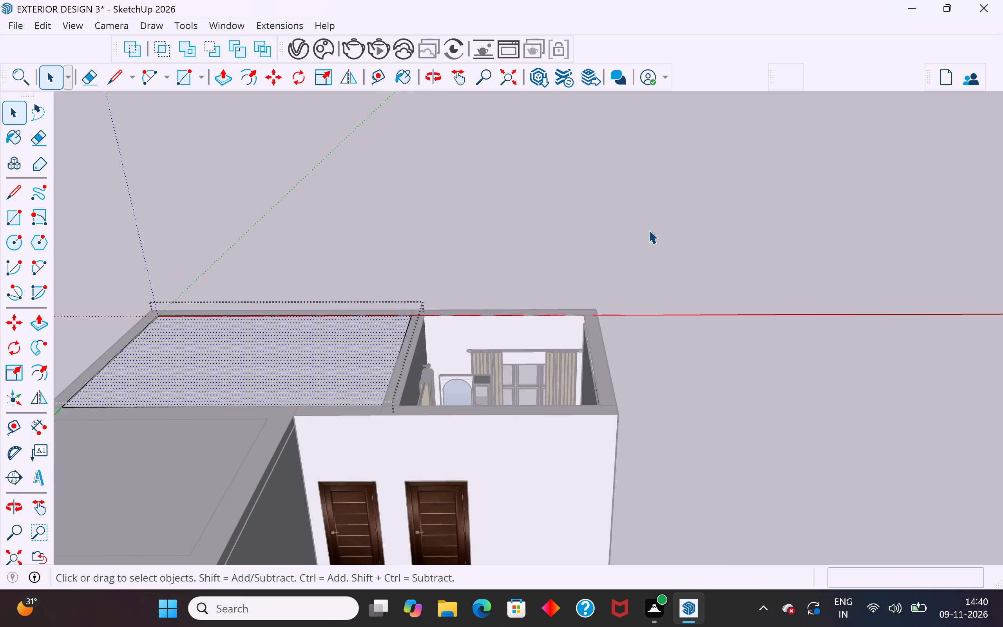
{"action": "left_click", "coordinate": [648, 230]}
Delete the stray edge across the top of the two-door wall, beside the wall dividing the bedrooms.
{"action": "middle_click_drag", "start_coordinate": [652, 270], "coordinate": [273, 234]}
{"action": "scroll", "coordinate": [338, 283], "scroll_direction": "up", "scroll_amount": 2}
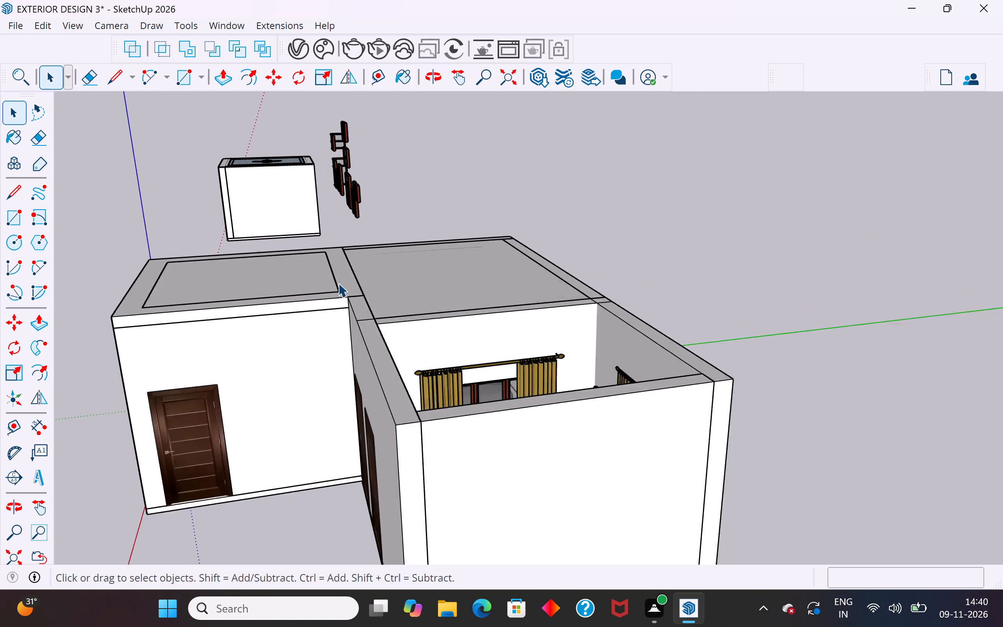
{"action": "scroll", "coordinate": [338, 283], "scroll_direction": "up", "scroll_amount": 7}
{"action": "middle_click_drag", "start_coordinate": [429, 321], "coordinate": [522, 317]}
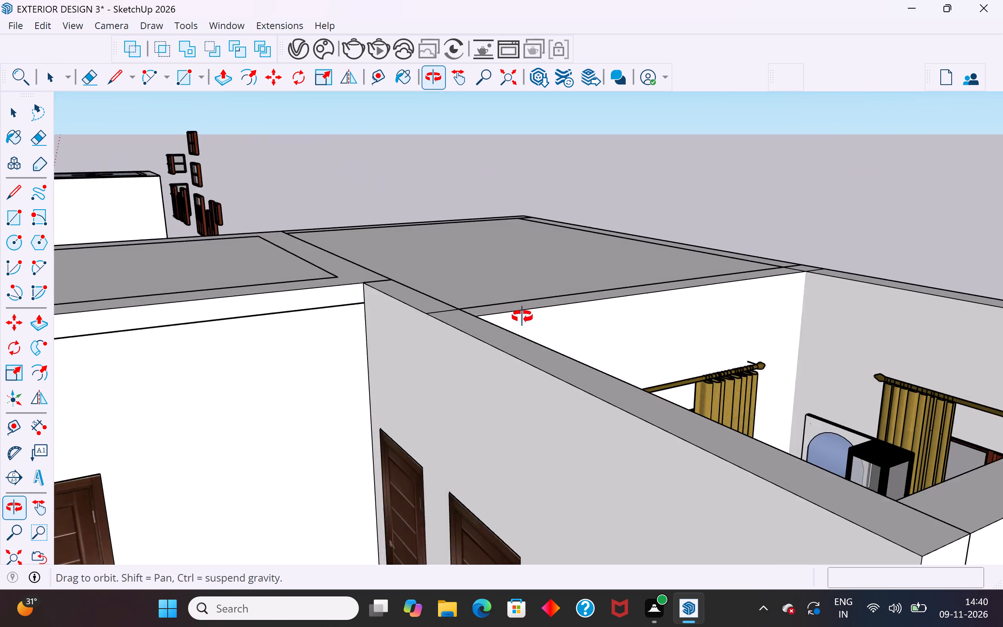
{"action": "middle_click_drag", "start_coordinate": [522, 317], "coordinate": [573, 363]}
{"action": "left_click", "coordinate": [565, 414]}
{"action": "double_click", "coordinate": [565, 414]}
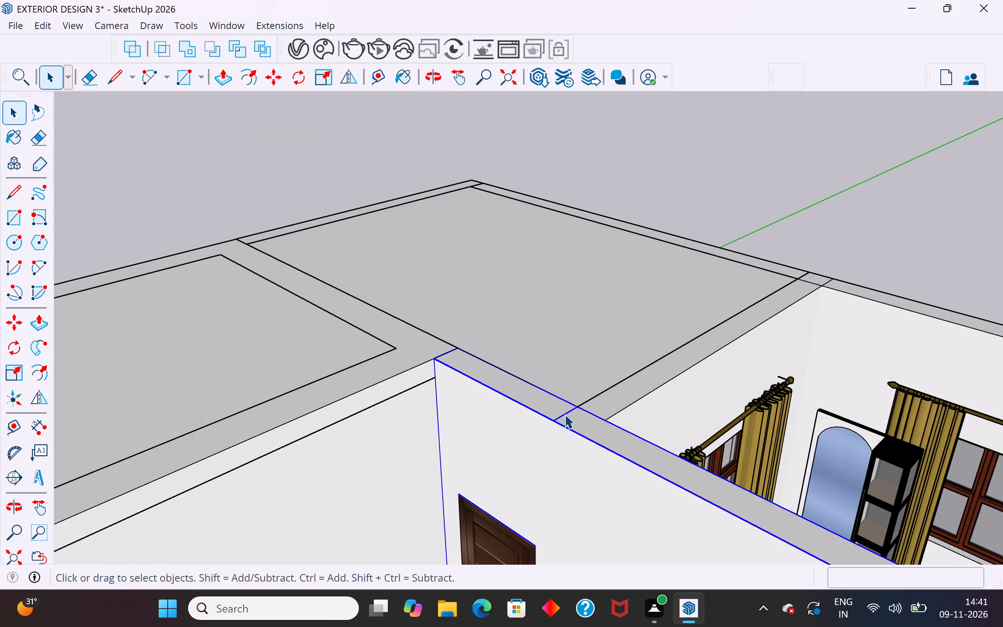
{"action": "left_click", "coordinate": [566, 413]}
{"action": "left_click", "coordinate": [567, 412]}
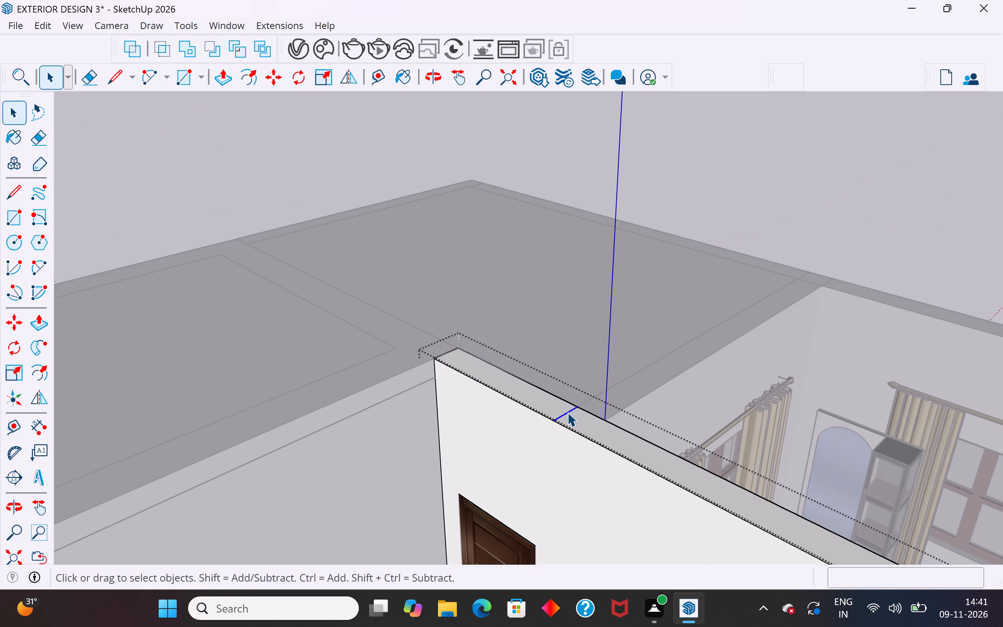
{"action": "key", "text": "Delete"}
{"action": "scroll", "coordinate": [567, 412], "scroll_direction": "down", "scroll_amount": 4}
{"action": "middle_click_drag", "start_coordinate": [568, 413], "coordinate": [629, 406]}
{"action": "scroll", "coordinate": [567, 289], "scroll_direction": "down", "scroll_amount": 5}
{"action": "left_click", "coordinate": [657, 221]}
Draw an 11' 2" by 10' 4" rectangle over the open dressing-table bedroom, between its opposite inner wall-top corners.
{"action": "scroll", "coordinate": [541, 347], "scroll_direction": "down", "scroll_amount": 4}
{"action": "middle_click_drag", "start_coordinate": [601, 477], "coordinate": [553, 422]}
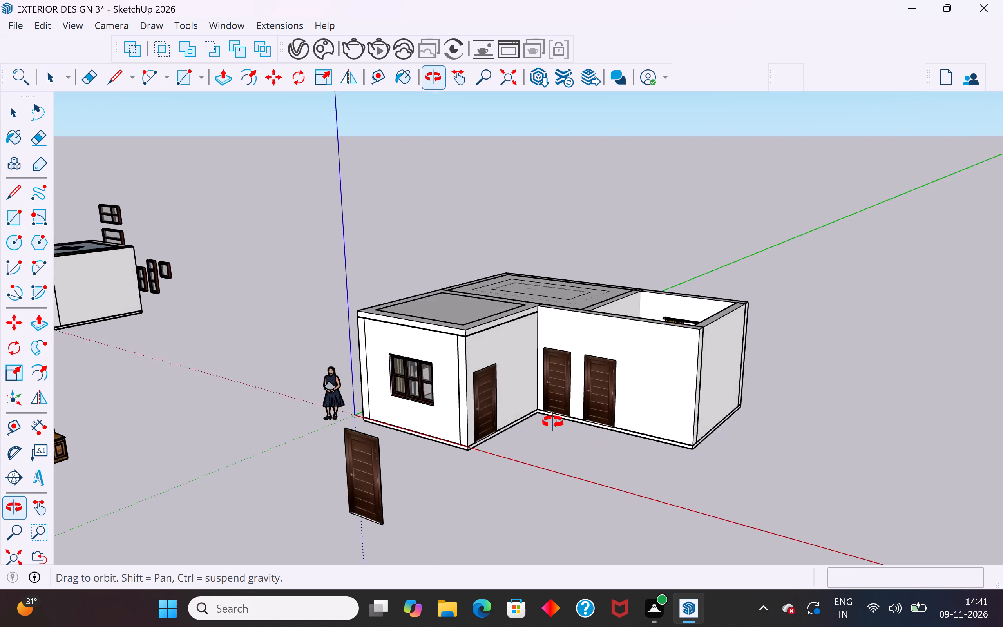
{"action": "middle_click_drag", "start_coordinate": [553, 422], "coordinate": [513, 421]}
{"action": "scroll", "coordinate": [543, 359], "scroll_direction": "up", "scroll_amount": 4}
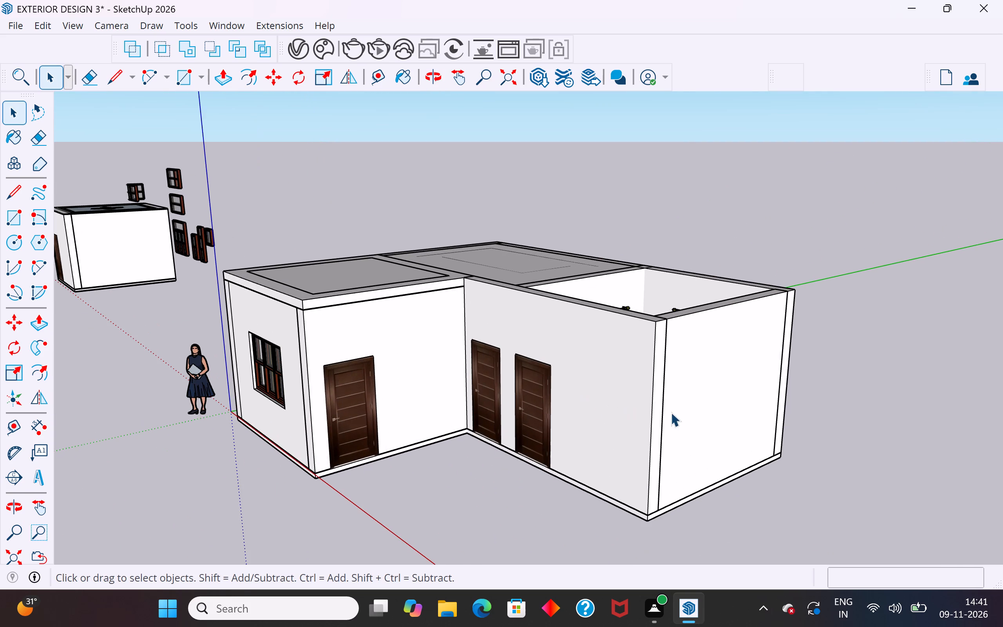
{"action": "scroll", "coordinate": [568, 371], "scroll_direction": "down", "scroll_amount": 3}
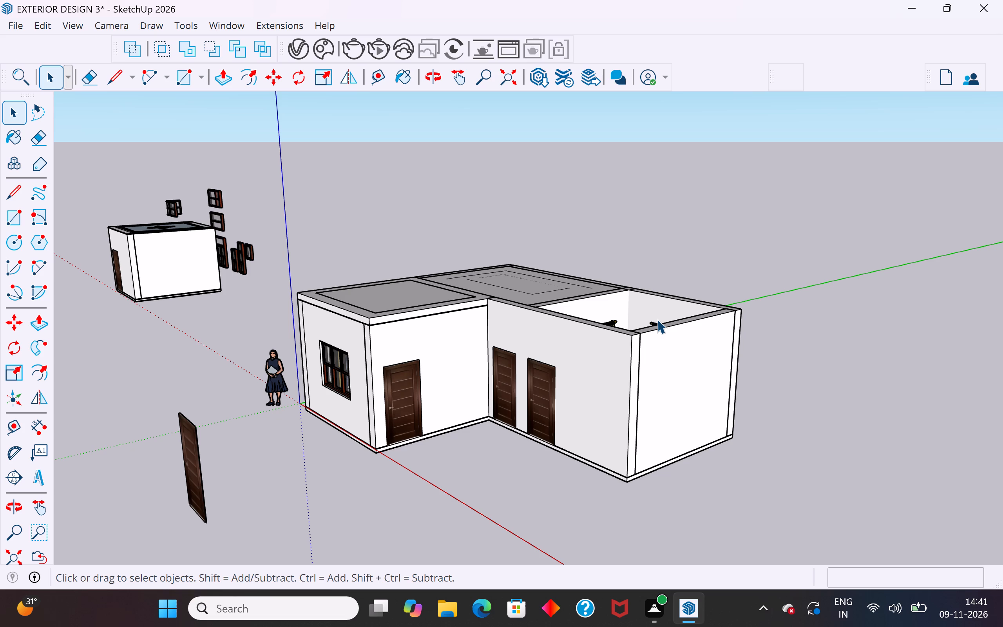
{"action": "middle_click_drag", "start_coordinate": [694, 258], "coordinate": [942, 433]}
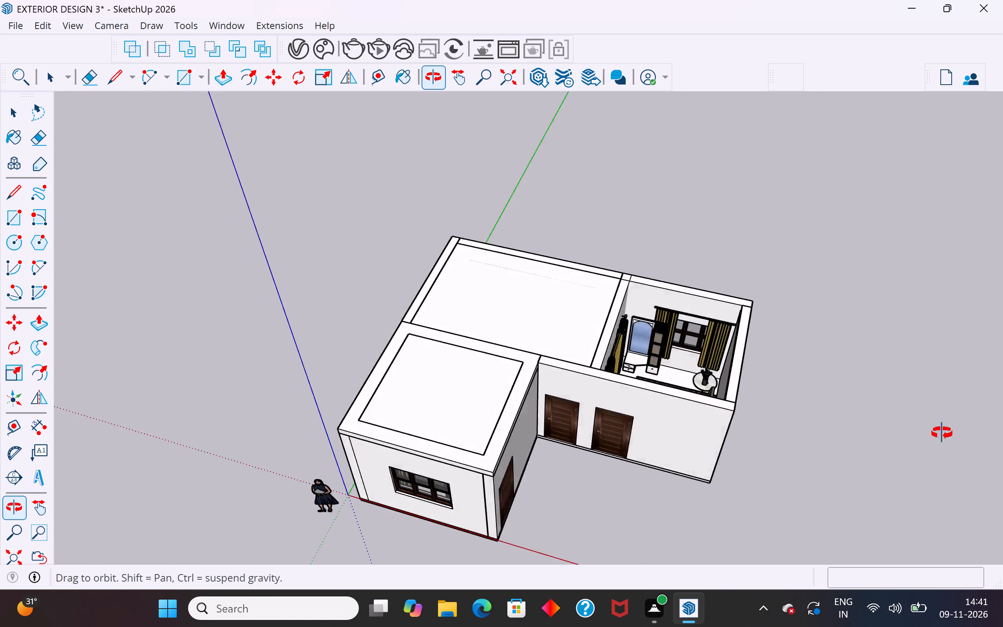
{"action": "middle_click_drag", "start_coordinate": [942, 433], "coordinate": [957, 432]}
{"action": "scroll", "coordinate": [760, 324], "scroll_direction": "up", "scroll_amount": 13}
{"action": "middle_click_drag", "start_coordinate": [708, 317], "coordinate": [697, 379]}
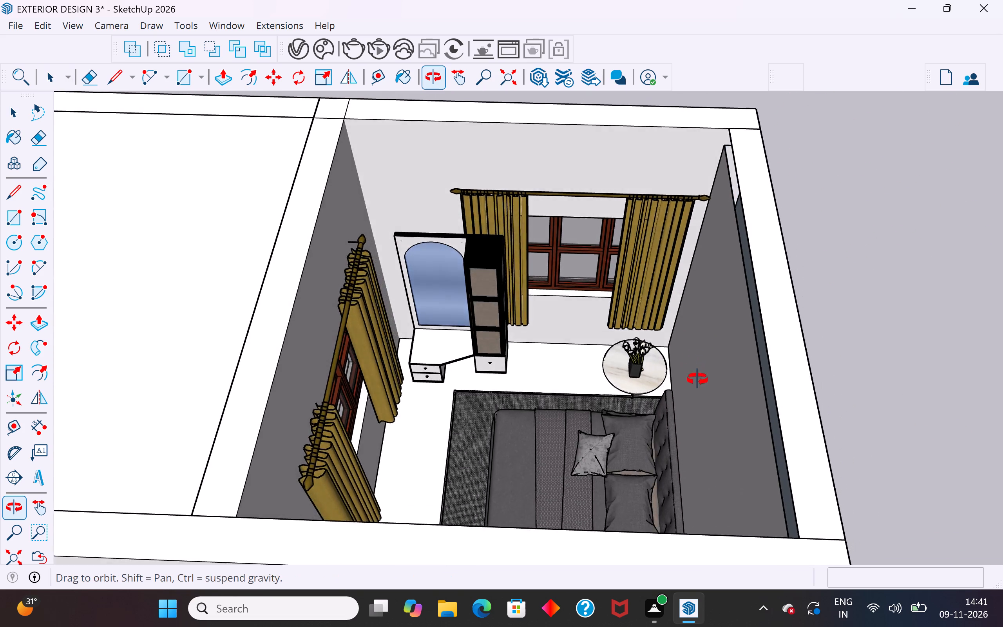
{"action": "middle_click_drag", "start_coordinate": [697, 379], "coordinate": [750, 444]}
{"action": "scroll", "coordinate": [732, 430], "scroll_direction": "up", "scroll_amount": 1}
{"action": "scroll", "coordinate": [526, 274], "scroll_direction": "down", "scroll_amount": 5}
{"action": "middle_click_drag", "start_coordinate": [524, 282], "coordinate": [515, 268]}
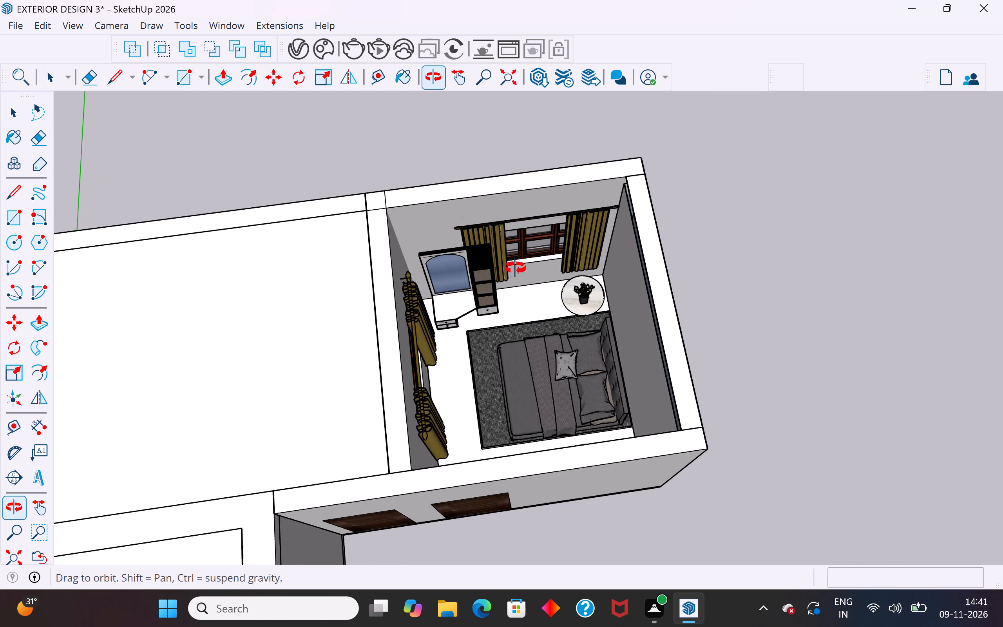
{"action": "middle_click_drag", "start_coordinate": [515, 268], "coordinate": [510, 259]}
{"action": "left_click", "coordinate": [18, 221]}
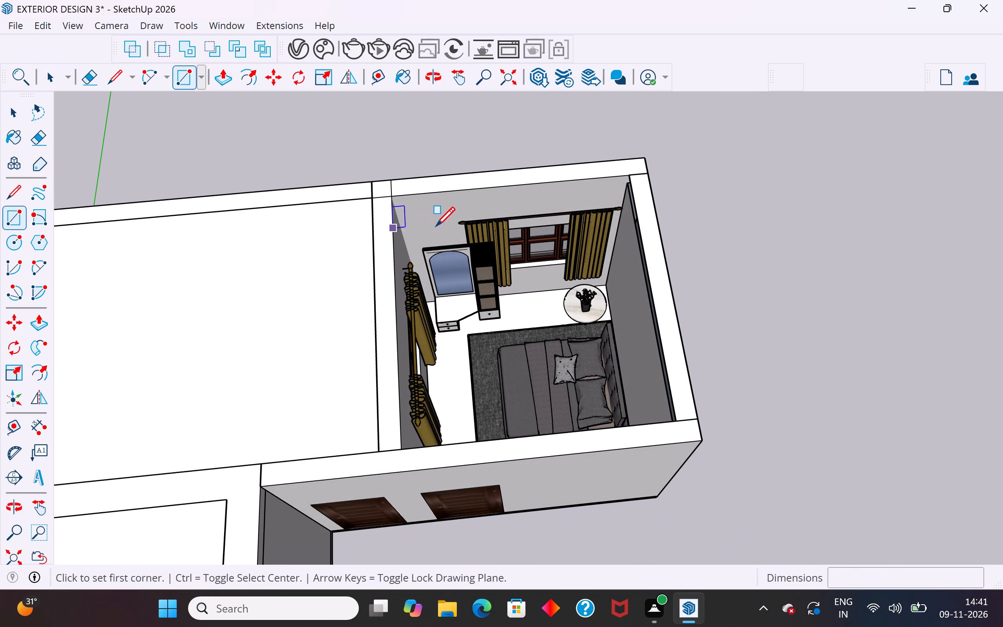
{"action": "left_click", "coordinate": [393, 197]}
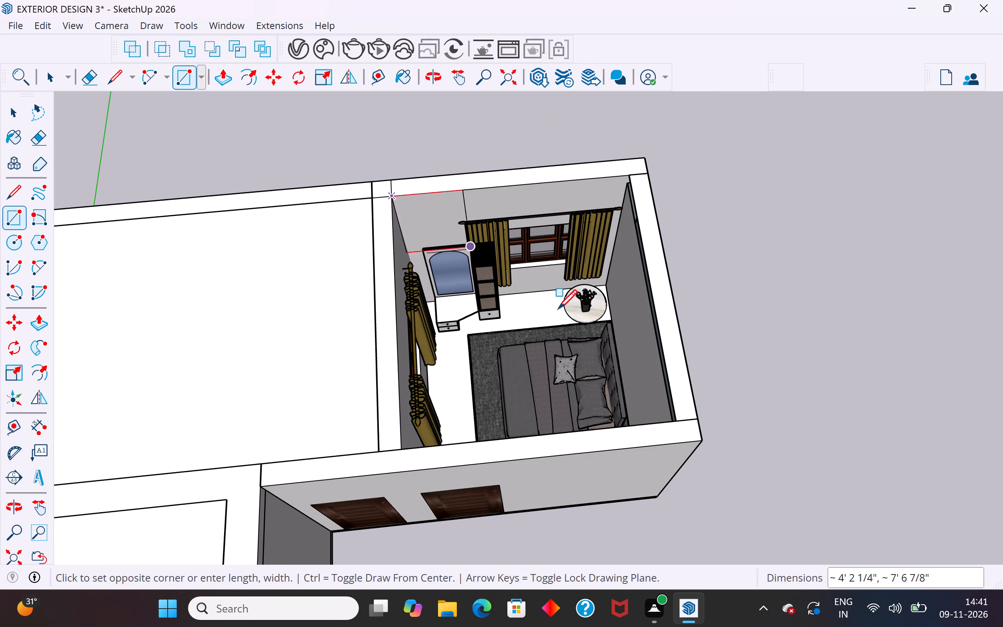
{"action": "left_click", "coordinate": [677, 421]}
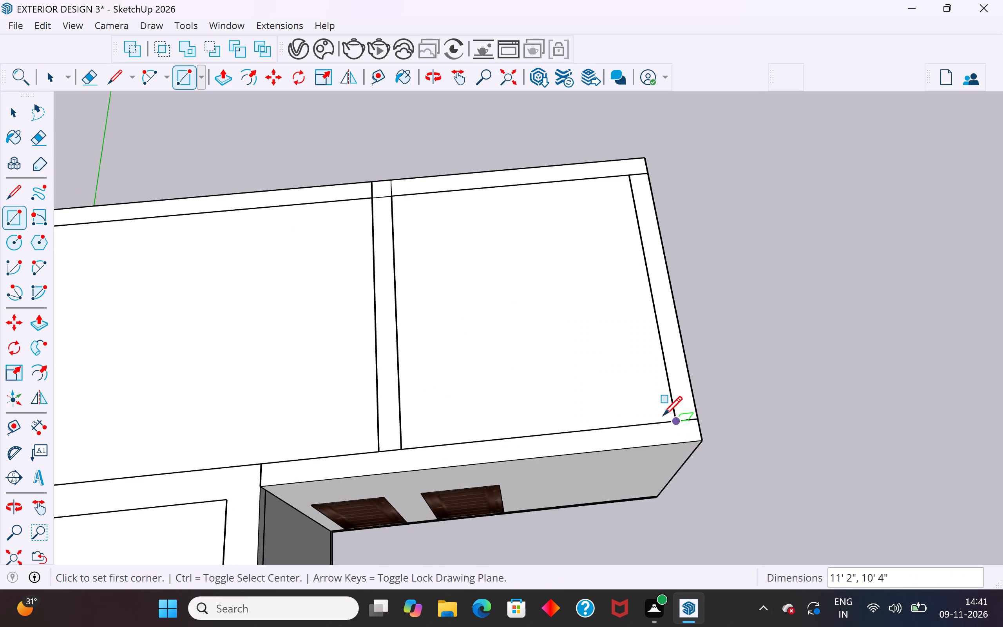
{"action": "left_click", "coordinate": [18, 113]}
{"action": "left_click", "coordinate": [261, 152]}
Move the new rectangular ceiling face off the bedroom to the empty space beyond the house's end wall.
{"action": "scroll", "coordinate": [395, 374], "scroll_direction": "down", "scroll_amount": 6}
{"action": "middle_click_drag", "start_coordinate": [471, 333], "coordinate": [475, 274]}
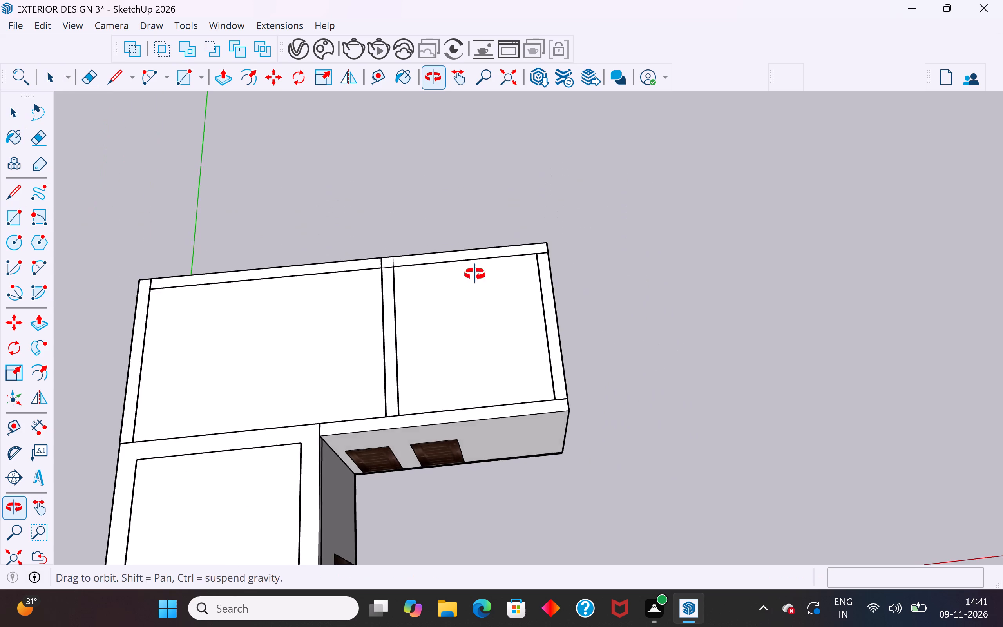
{"action": "middle_click_drag", "start_coordinate": [475, 274], "coordinate": [475, 193]}
{"action": "left_click", "coordinate": [460, 254]}
{"action": "left_click", "coordinate": [456, 287]}
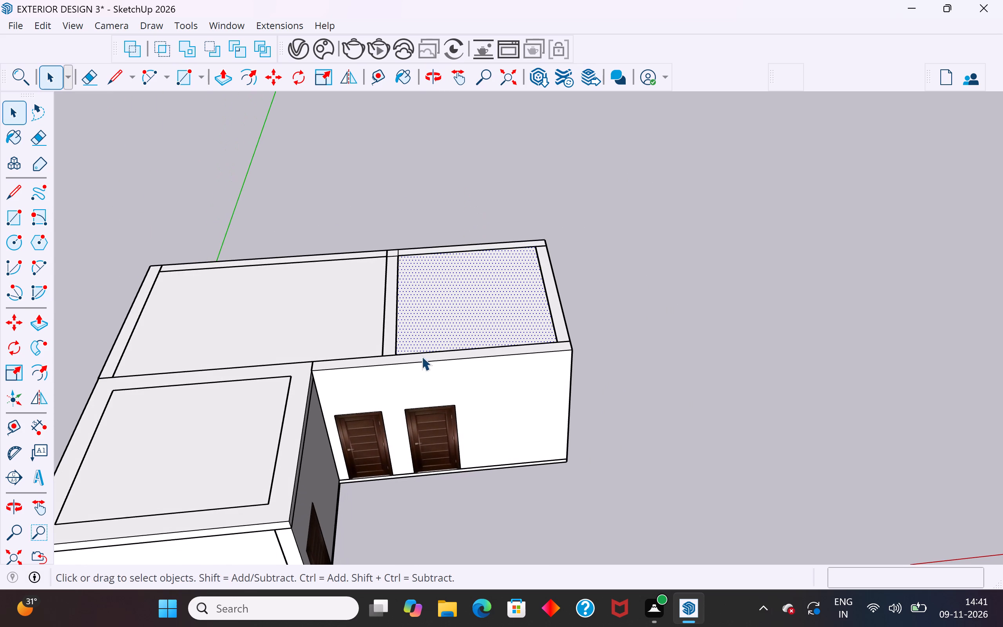
{"action": "key", "text": "m"}
{"action": "left_click", "coordinate": [393, 353]}
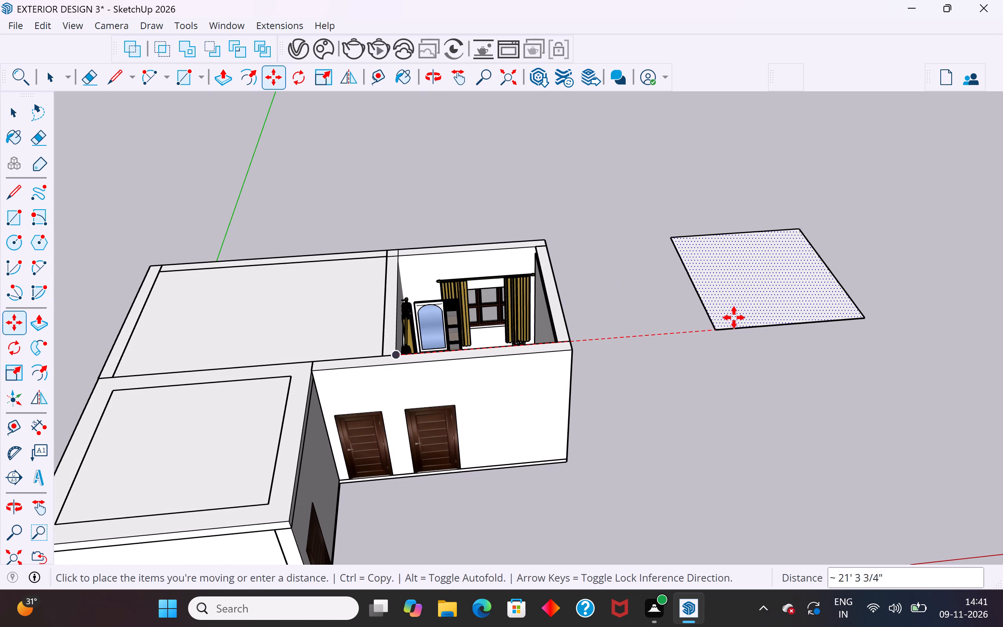
{"action": "left_click", "coordinate": [771, 323]}
{"action": "left_click", "coordinate": [16, 111]}
{"action": "left_click", "coordinate": [321, 203]}
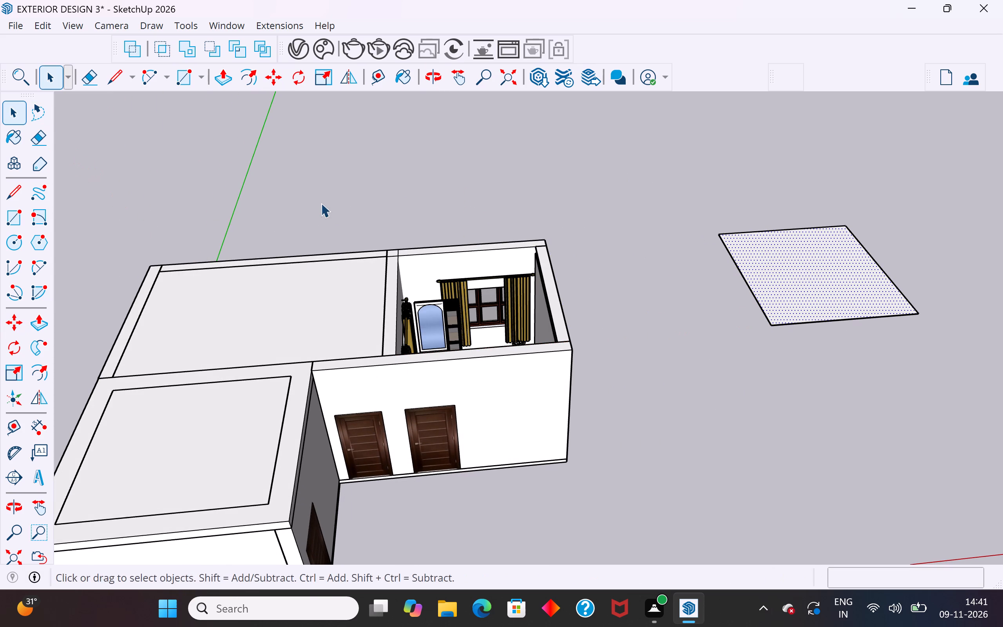
Offset the detached ceiling face's outline inward by about 1' 11" to form an inner rectangle.
{"action": "middle_click_drag", "start_coordinate": [673, 409], "coordinate": [563, 183]}
{"action": "middle_click_drag", "start_coordinate": [626, 287], "coordinate": [604, 503]}
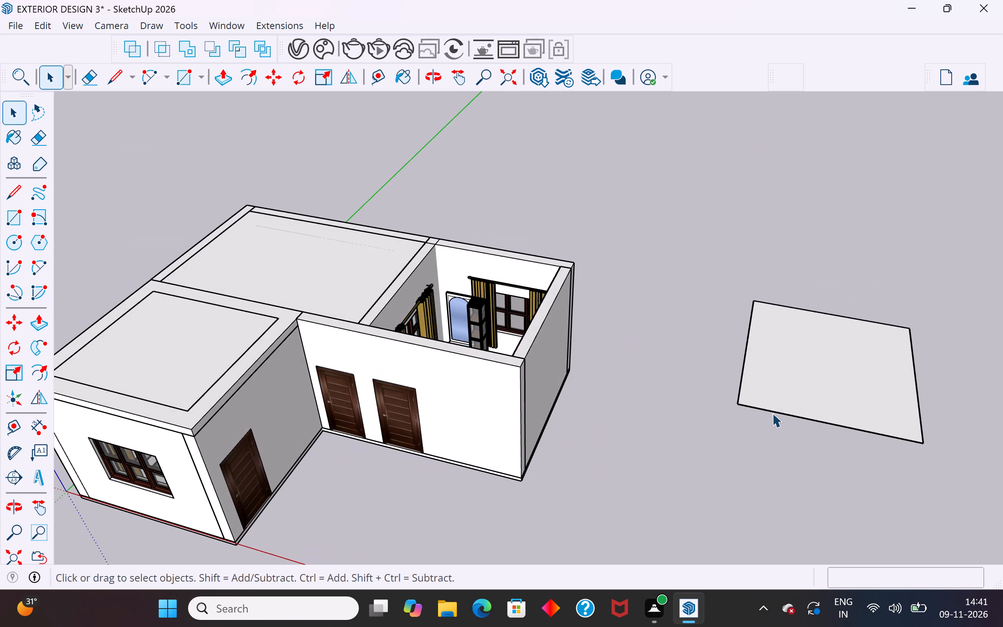
{"action": "scroll", "coordinate": [332, 317], "scroll_direction": "down", "scroll_amount": 6}
{"action": "middle_click_drag", "start_coordinate": [315, 340], "coordinate": [403, 444]}
{"action": "scroll", "coordinate": [673, 426], "scroll_direction": "up", "scroll_amount": 5}
{"action": "scroll", "coordinate": [685, 381], "scroll_direction": "up", "scroll_amount": 3}
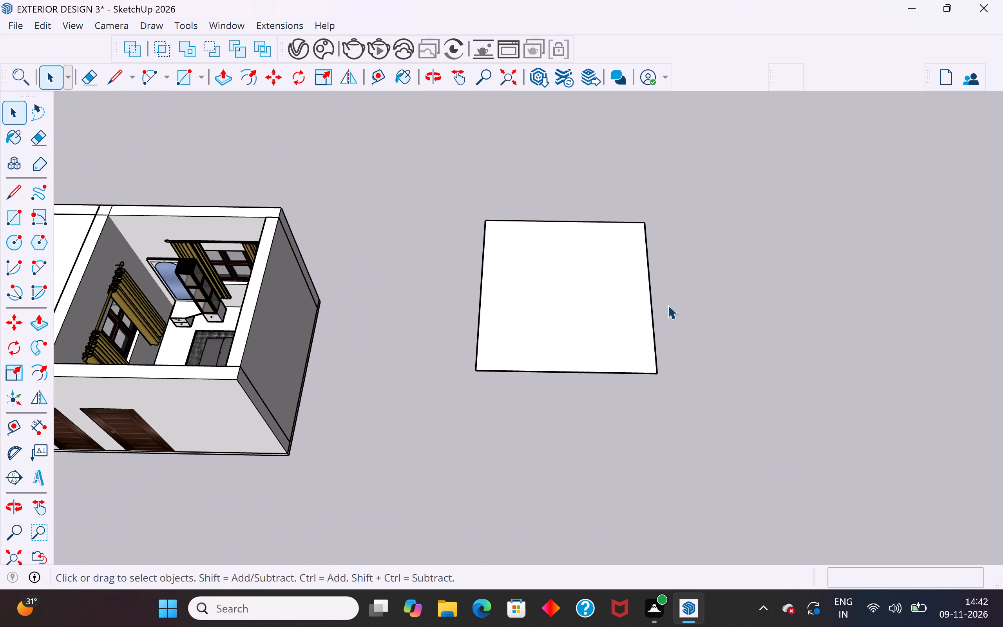
{"action": "scroll", "coordinate": [668, 305], "scroll_direction": "up", "scroll_amount": 4}
{"action": "left_click", "coordinate": [574, 291]}
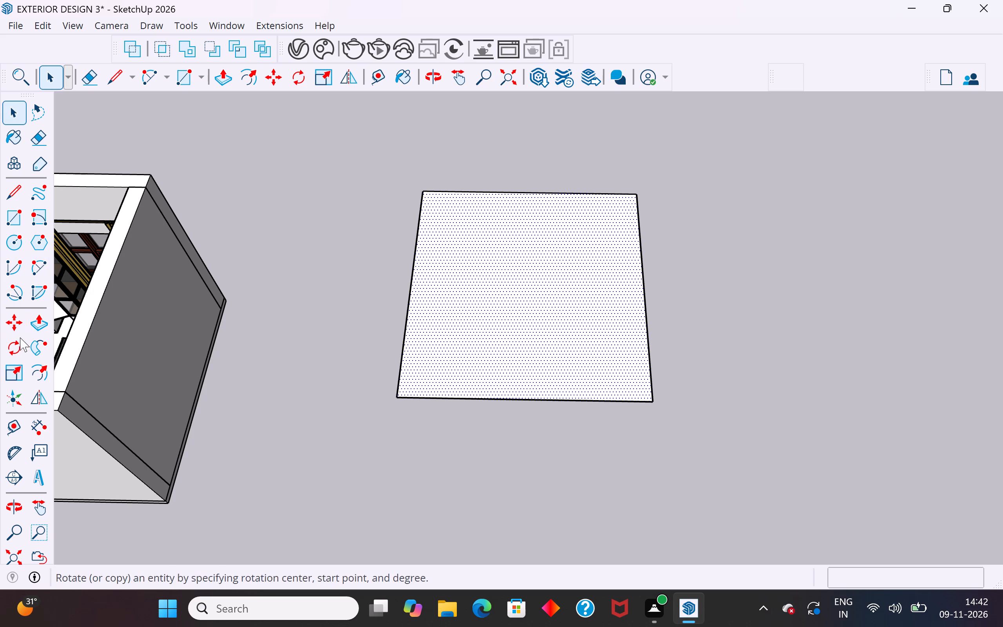
{"action": "left_click", "coordinate": [45, 375]}
{"action": "left_click", "coordinate": [520, 194]}
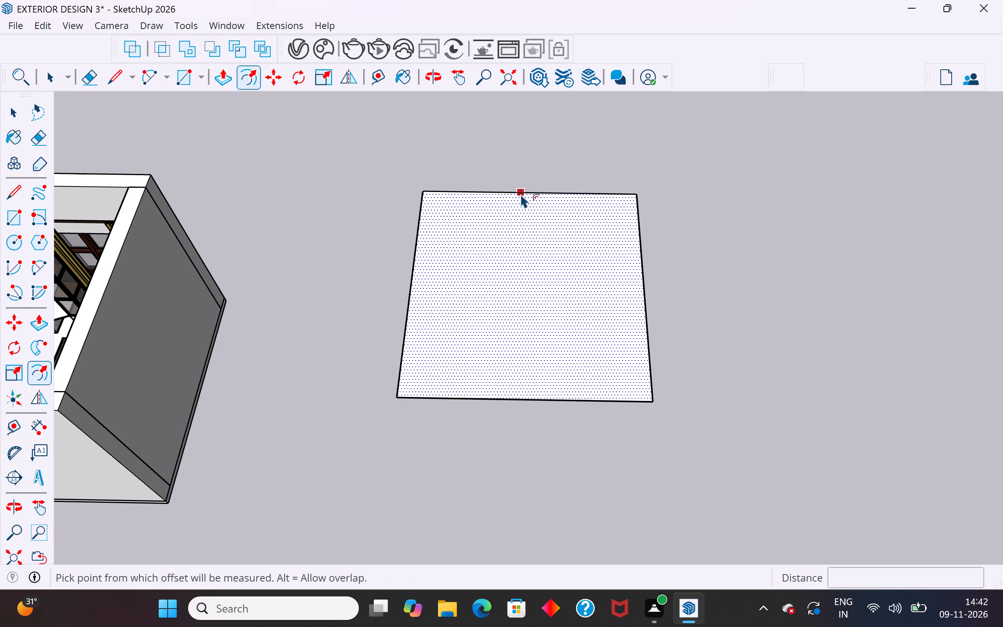
{"action": "left_click", "coordinate": [529, 223]}
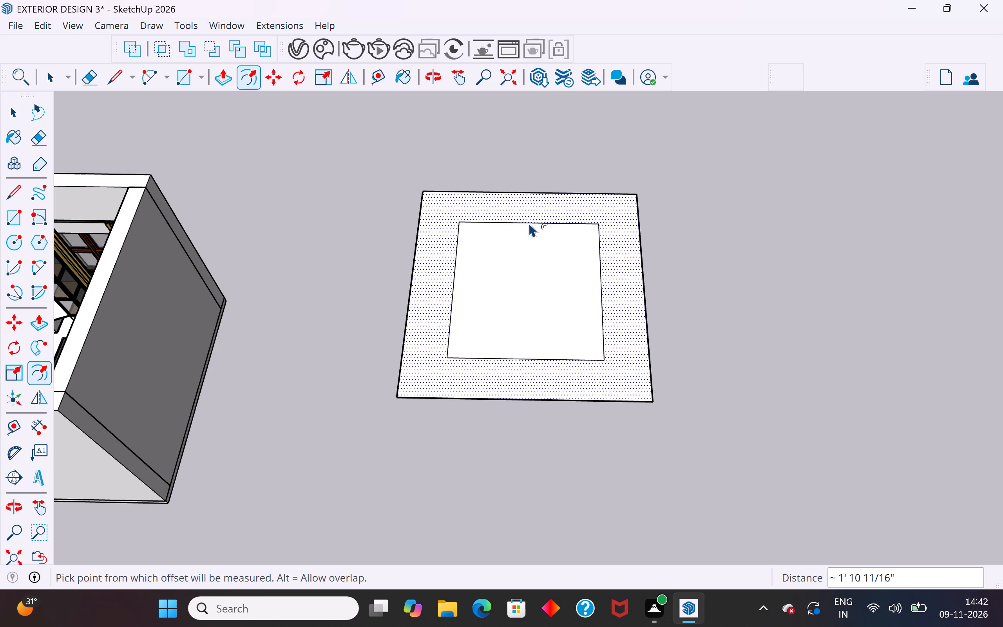
{"action": "left_click", "coordinate": [25, 113]}
{"action": "left_click", "coordinate": [337, 244]}
Draw a 90-degree pie on the inner rectangle, centred on its near house-side corner with the near edge as radius.
{"action": "scroll", "coordinate": [526, 319], "scroll_direction": "up", "scroll_amount": 2}
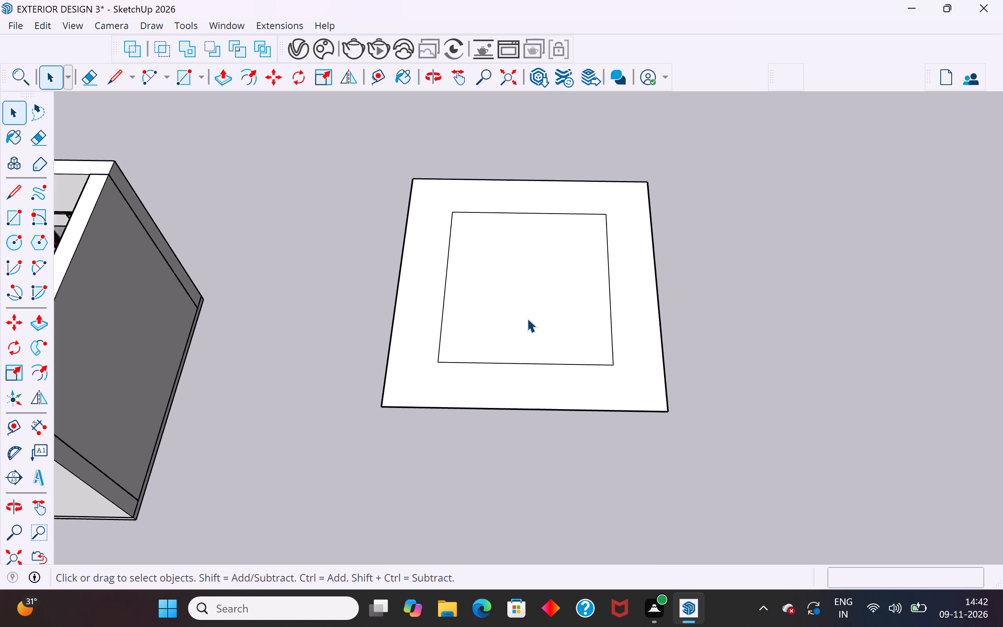
{"action": "scroll", "coordinate": [527, 318], "scroll_direction": "up", "scroll_amount": 2}
{"action": "left_click", "coordinate": [528, 317]}
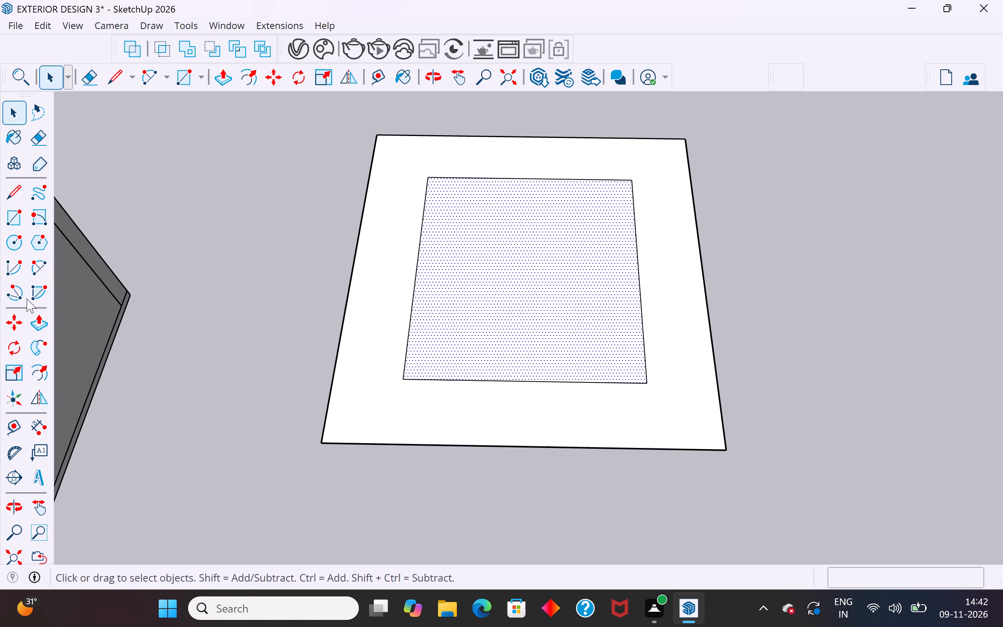
{"action": "left_click", "coordinate": [40, 290]}
{"action": "left_click", "coordinate": [407, 378]}
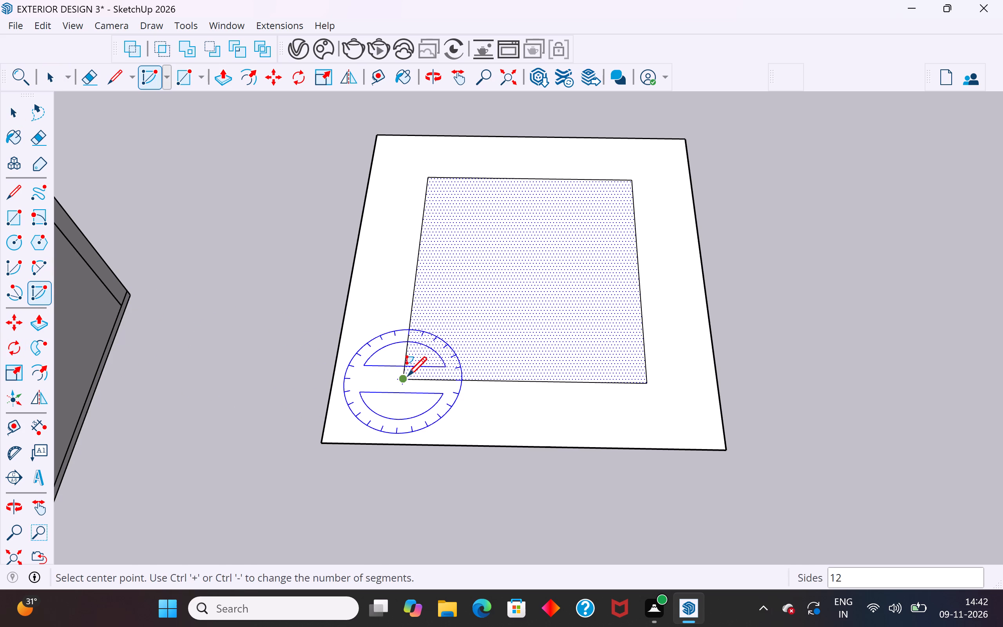
{"action": "left_click", "coordinate": [643, 378]}
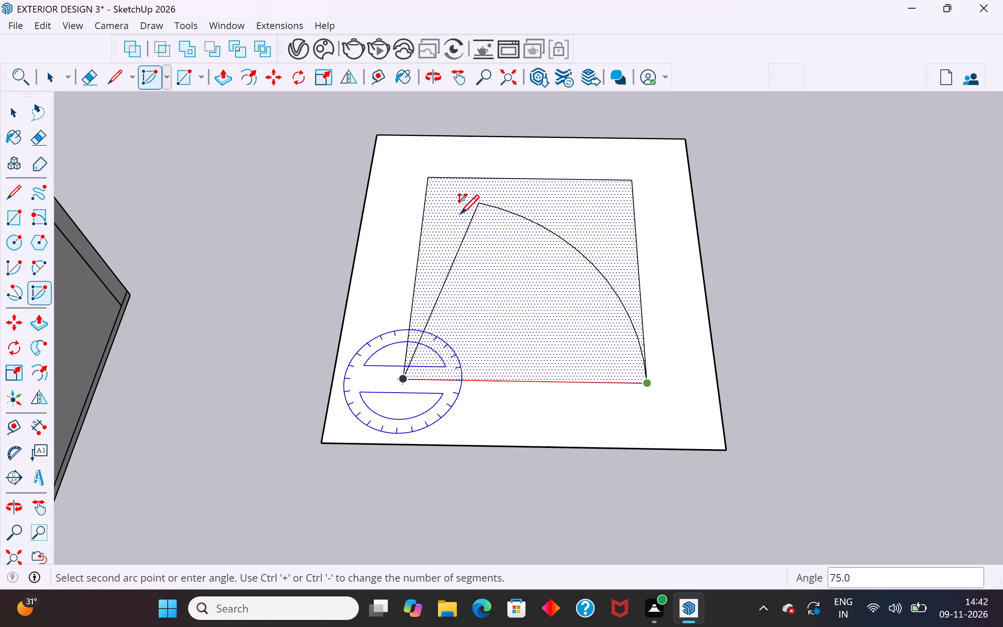
{"action": "left_click", "coordinate": [427, 198]}
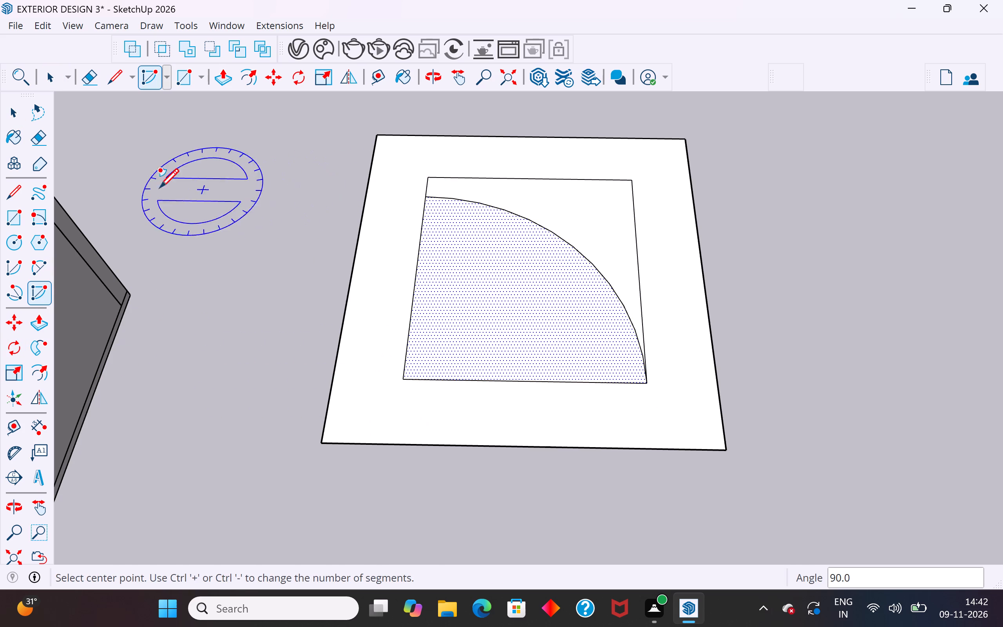
{"action": "left_click", "coordinate": [12, 105]}
{"action": "left_click", "coordinate": [116, 233]}
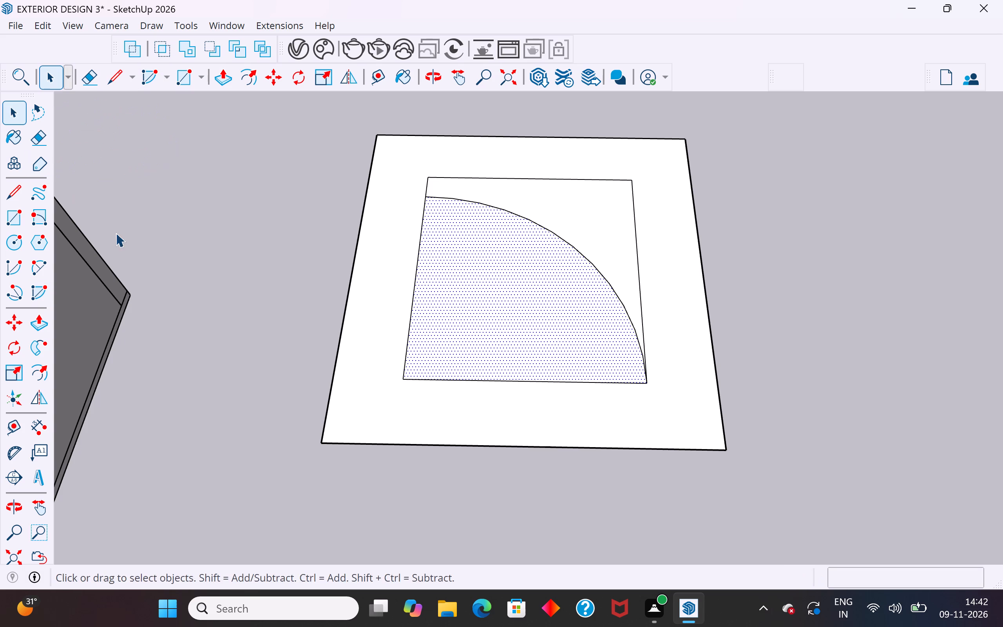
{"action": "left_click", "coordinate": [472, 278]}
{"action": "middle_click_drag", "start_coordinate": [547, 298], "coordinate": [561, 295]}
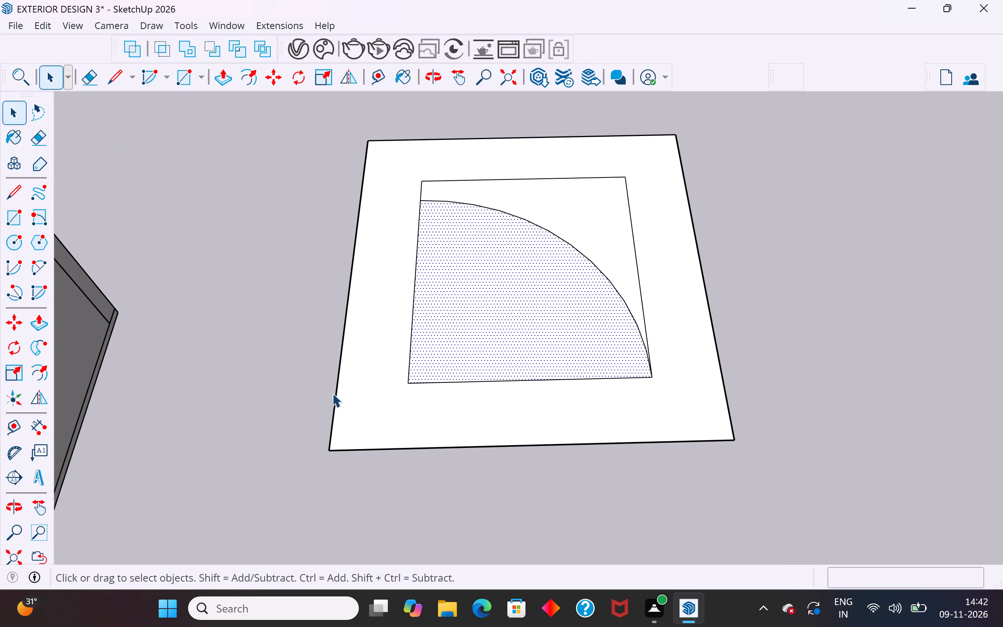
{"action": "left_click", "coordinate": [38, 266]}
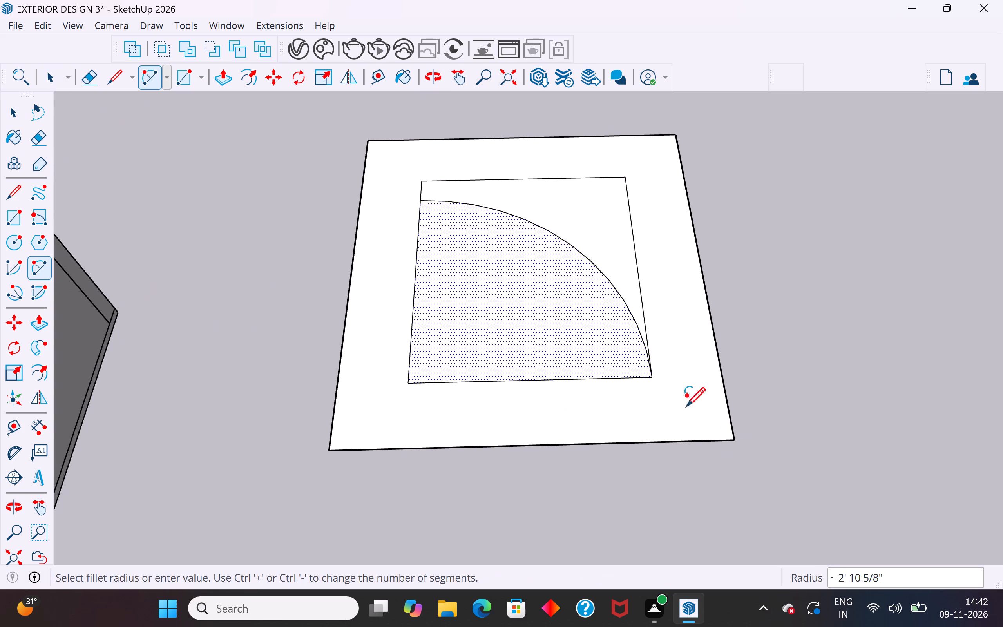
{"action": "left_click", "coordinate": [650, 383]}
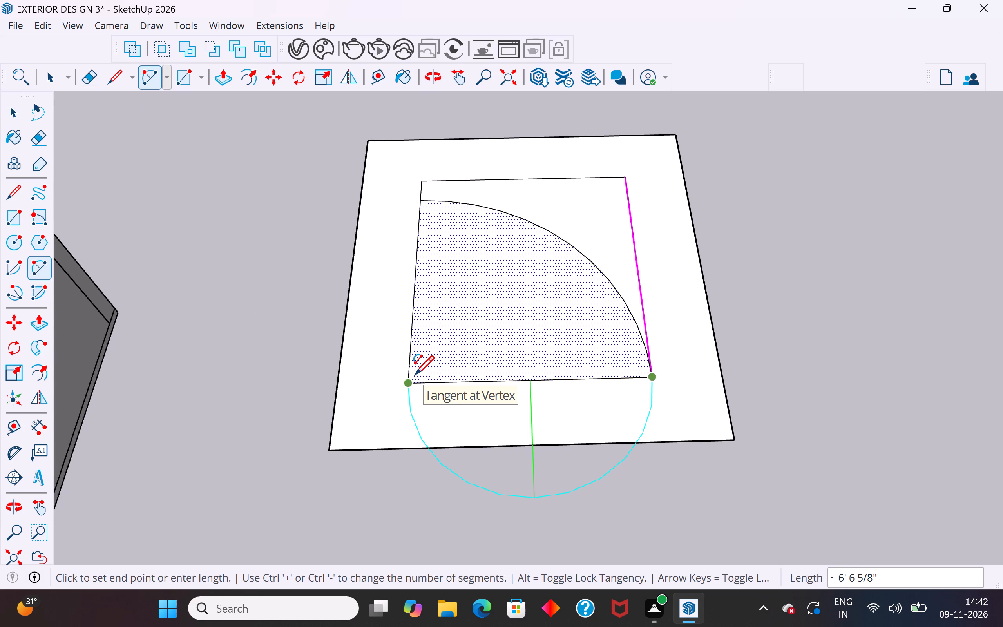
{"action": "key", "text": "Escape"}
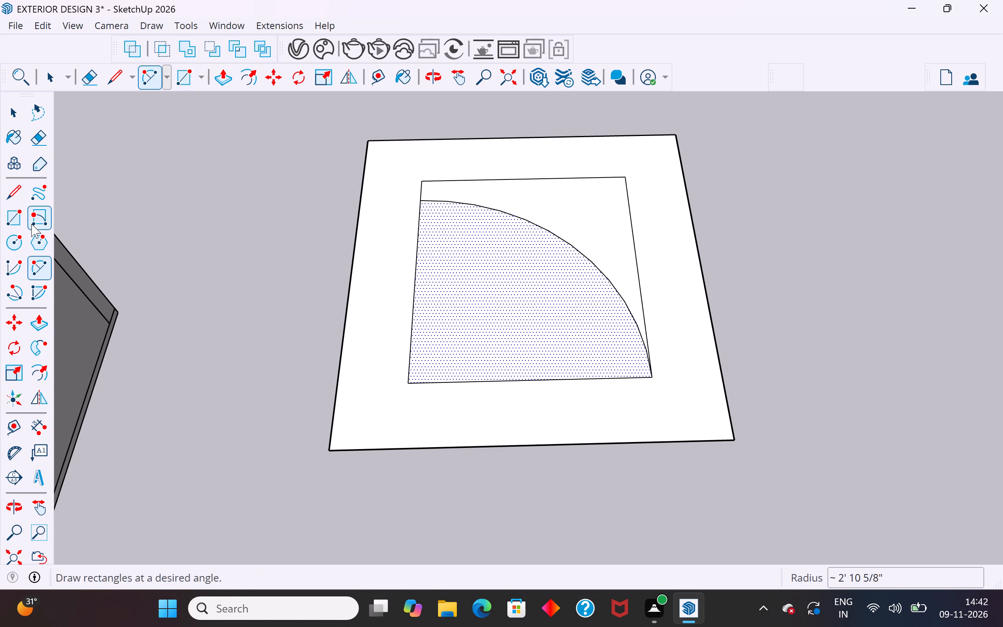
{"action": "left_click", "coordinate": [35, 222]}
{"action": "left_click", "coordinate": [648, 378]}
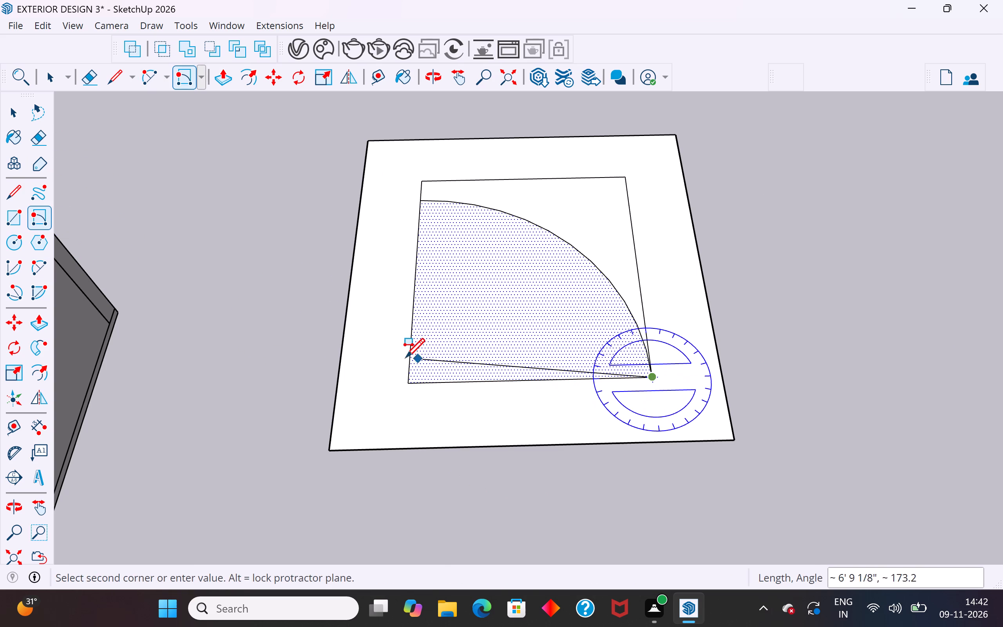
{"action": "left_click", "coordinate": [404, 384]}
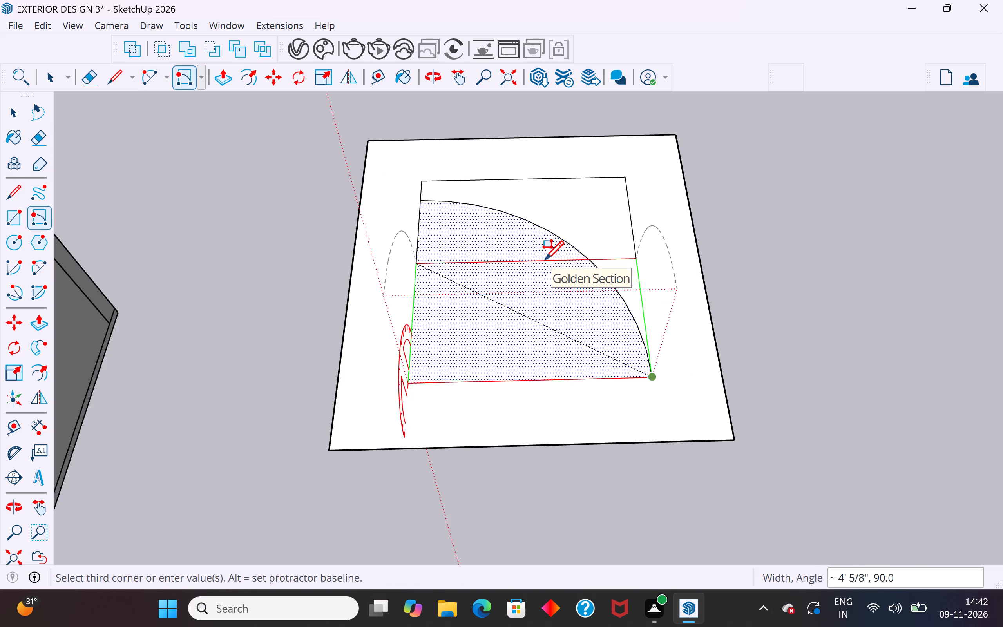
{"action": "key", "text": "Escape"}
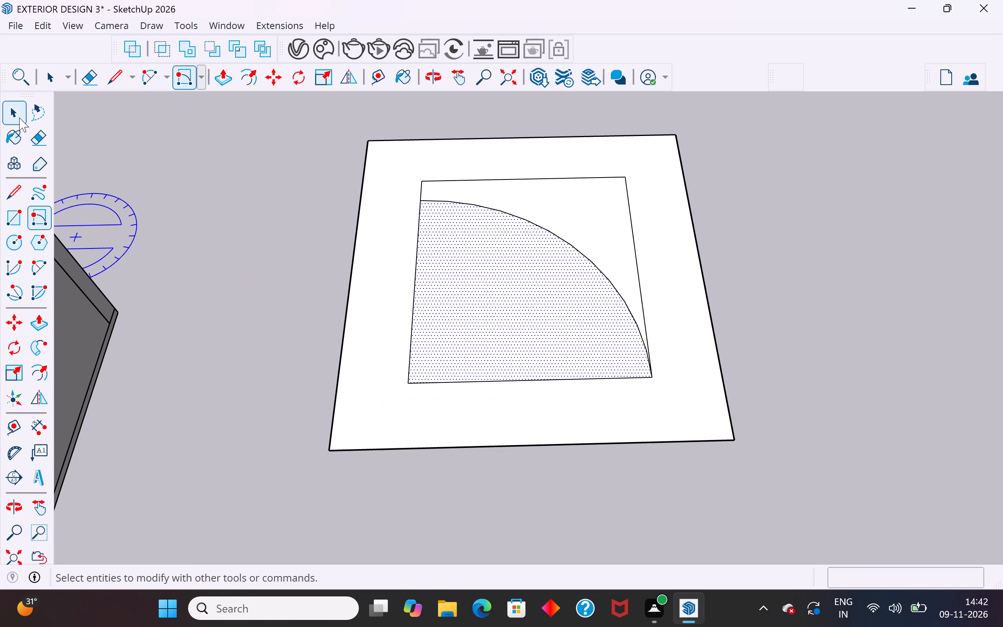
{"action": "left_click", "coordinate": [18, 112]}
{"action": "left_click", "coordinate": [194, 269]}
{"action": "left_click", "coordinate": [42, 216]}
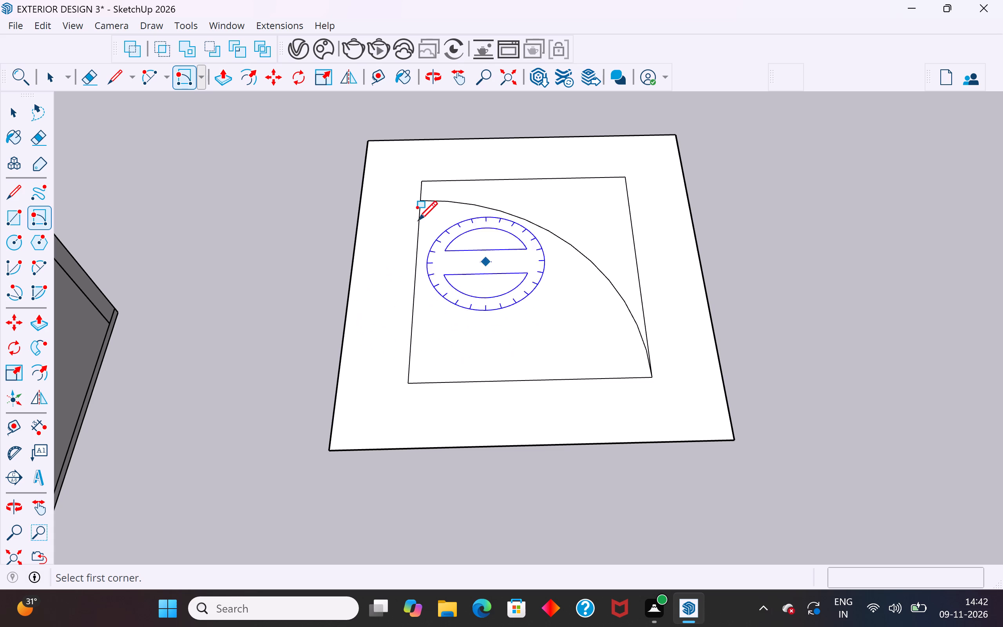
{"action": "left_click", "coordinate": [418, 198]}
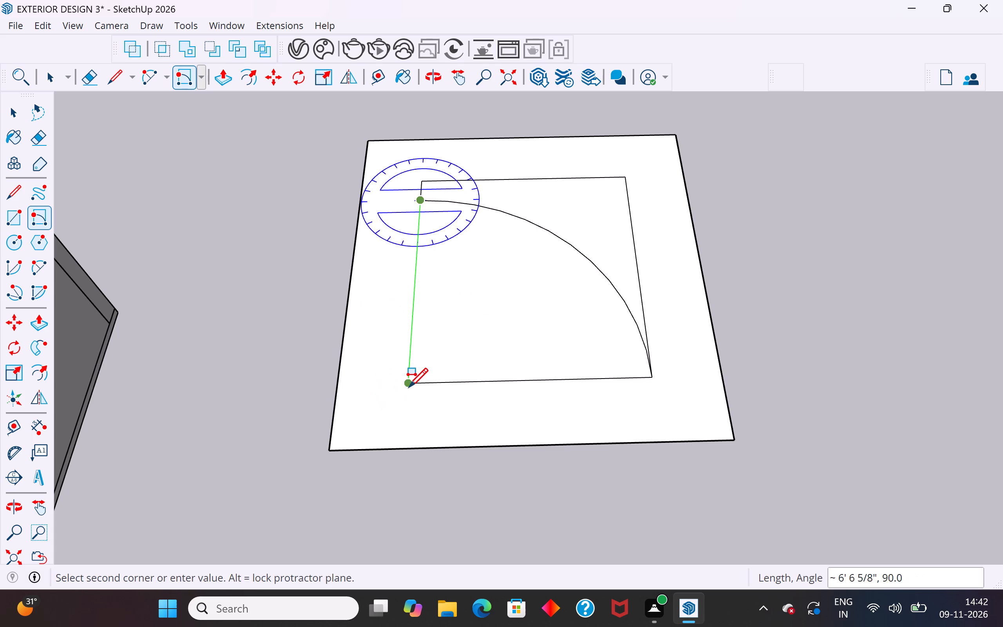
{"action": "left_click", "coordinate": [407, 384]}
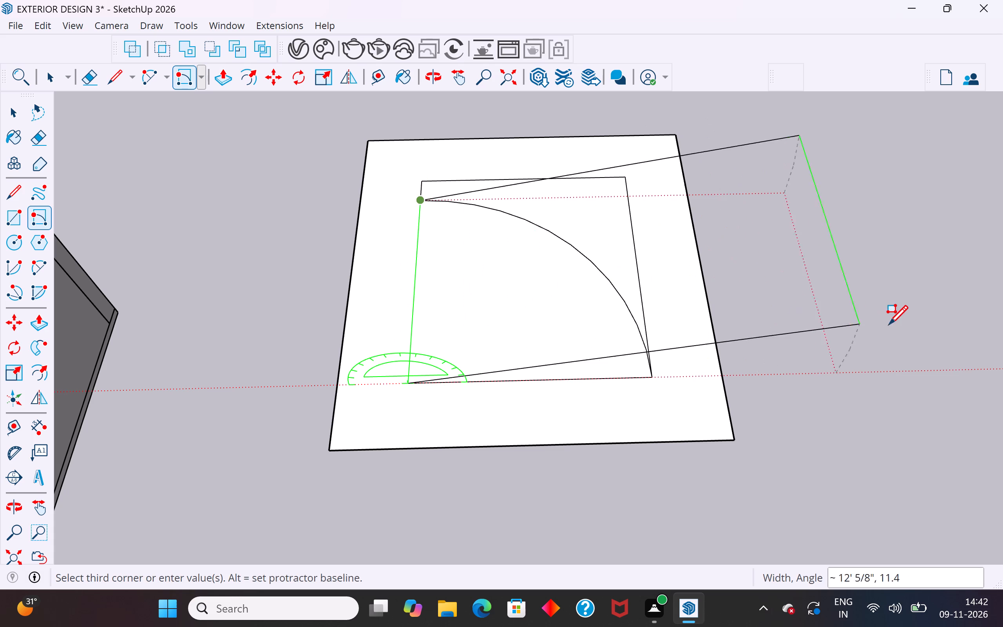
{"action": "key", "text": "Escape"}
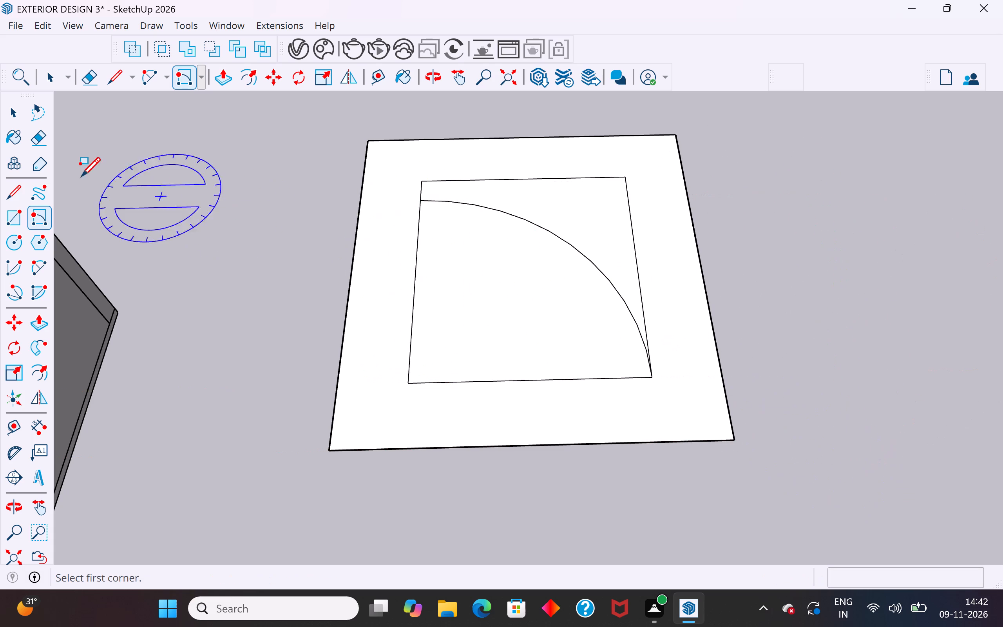
Draw a 90-degree arc centred on the inner rectangle's near corner away from the house, with the near edge as radius.
{"action": "left_click", "coordinate": [13, 268]}
{"action": "left_click", "coordinate": [655, 381]}
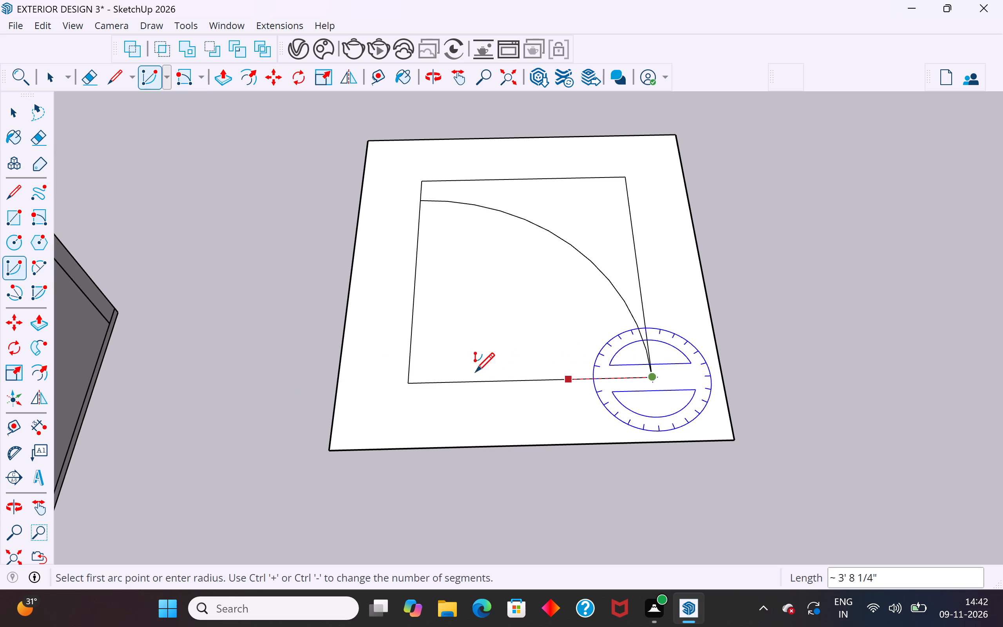
{"action": "left_click", "coordinate": [406, 388]}
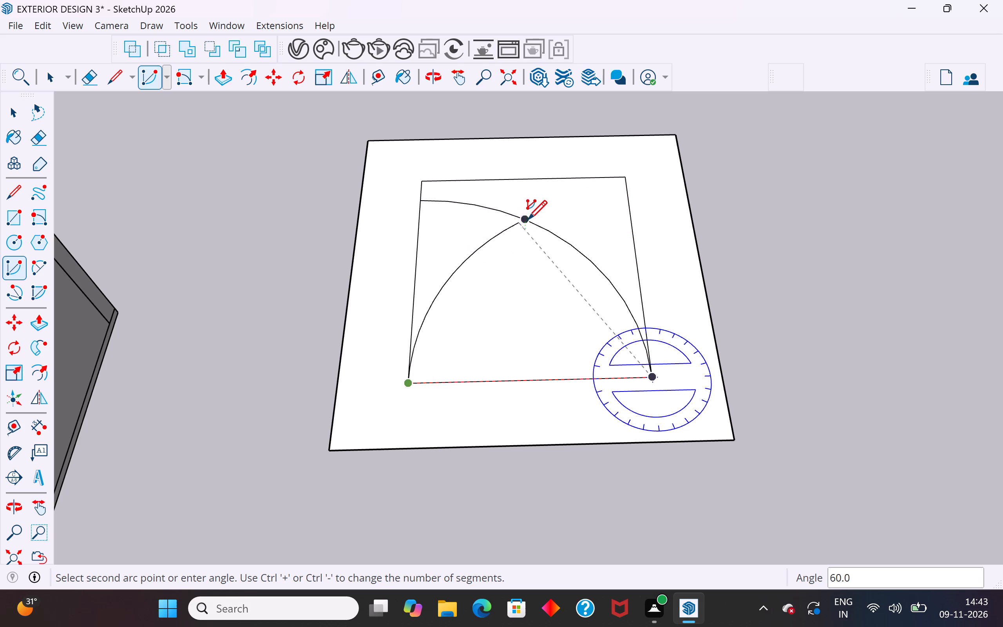
{"action": "left_click", "coordinate": [630, 193]}
Draw an arc of about 62.5 degrees centred on the far corner away from the house, from the near corner to the house-side edge.
{"action": "middle_click_drag", "start_coordinate": [657, 328], "coordinate": [282, 418]}
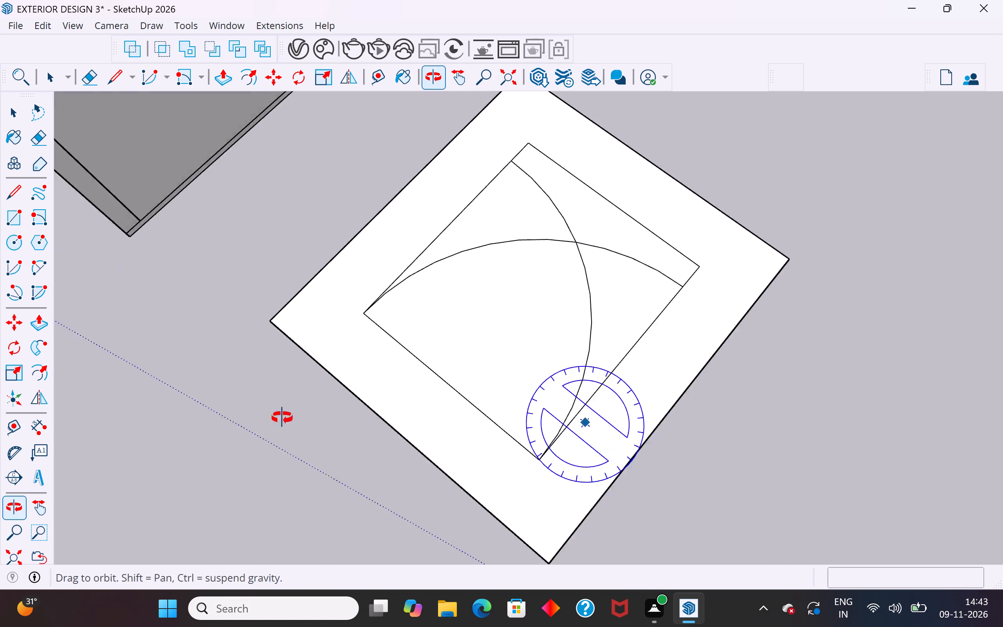
{"action": "middle_click_drag", "start_coordinate": [282, 418], "coordinate": [222, 417]}
{"action": "left_click", "coordinate": [686, 396]}
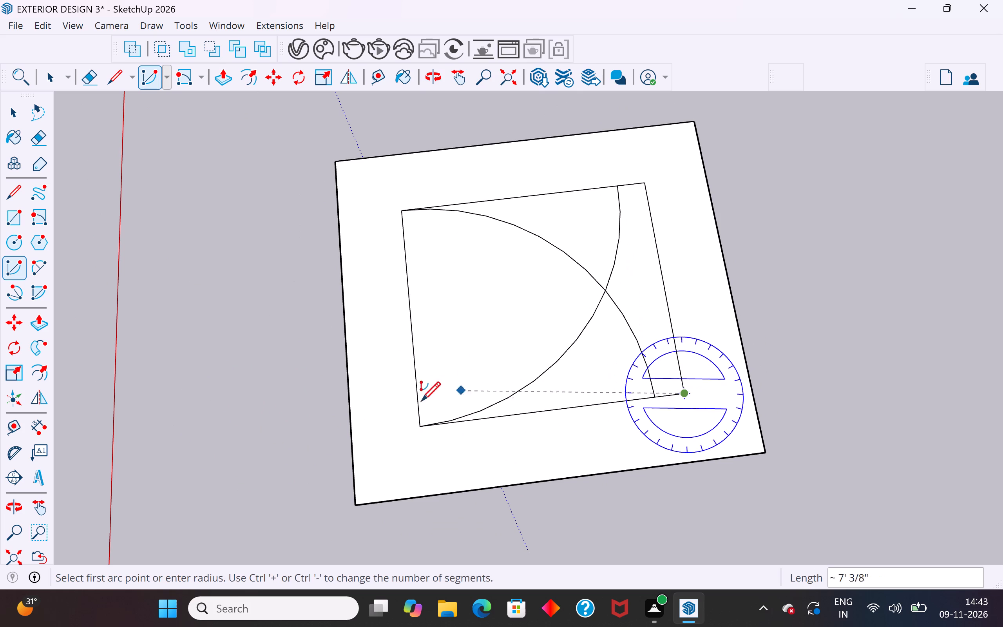
{"action": "left_click", "coordinate": [420, 426]}
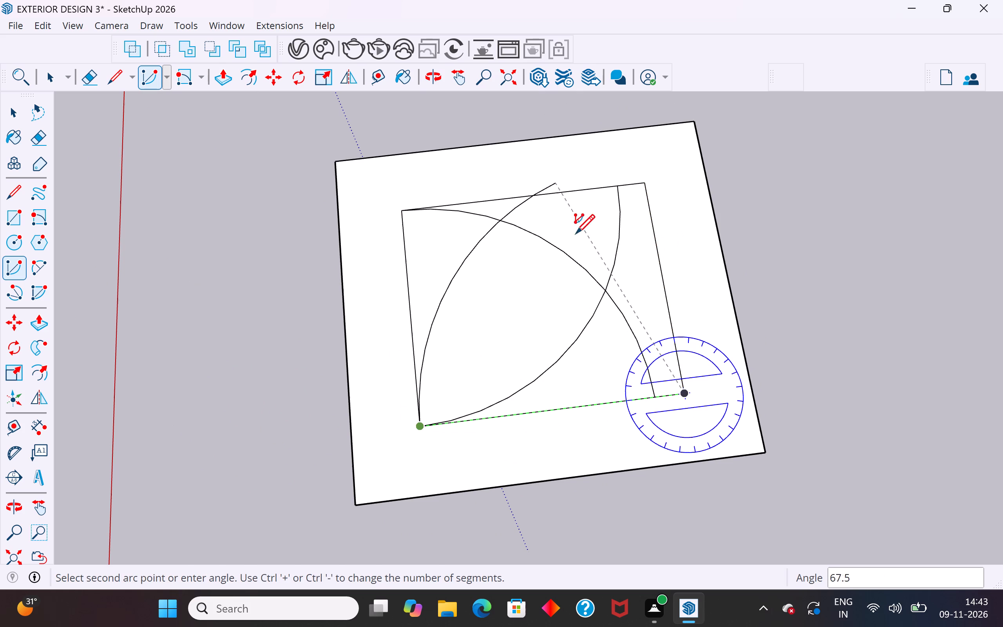
{"action": "left_click", "coordinate": [530, 194]}
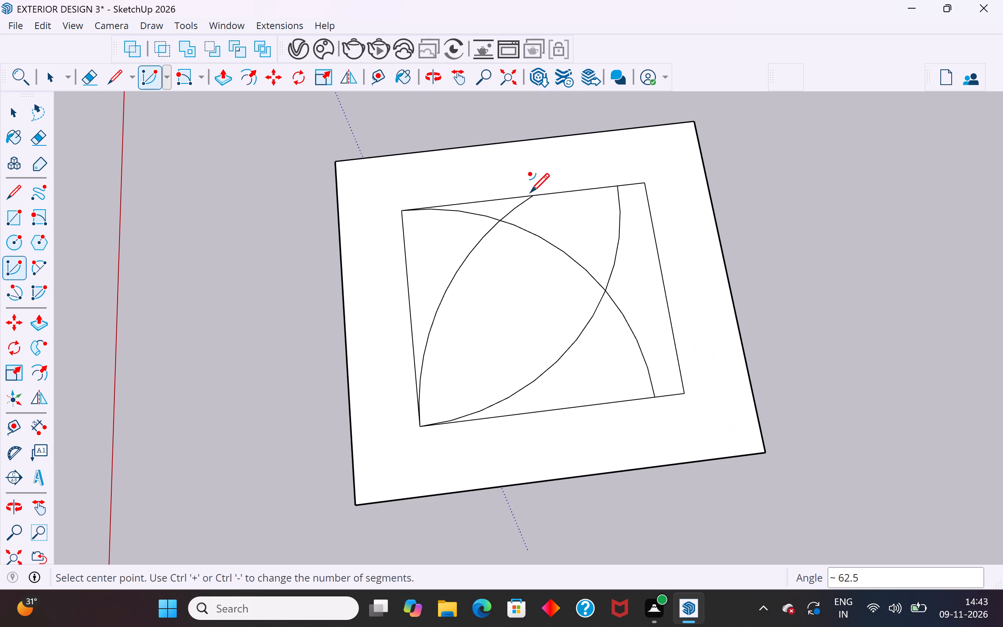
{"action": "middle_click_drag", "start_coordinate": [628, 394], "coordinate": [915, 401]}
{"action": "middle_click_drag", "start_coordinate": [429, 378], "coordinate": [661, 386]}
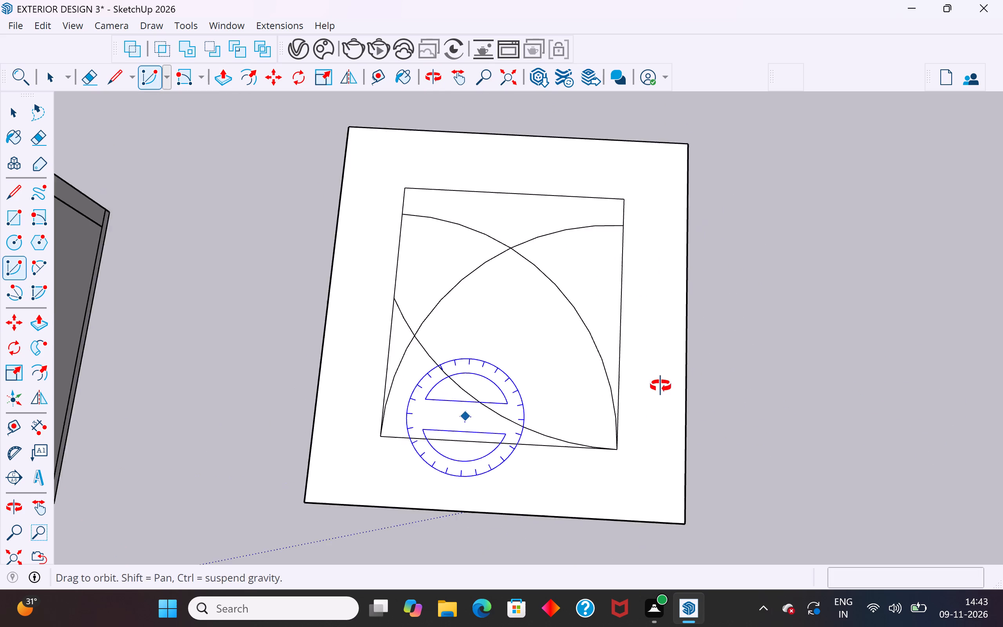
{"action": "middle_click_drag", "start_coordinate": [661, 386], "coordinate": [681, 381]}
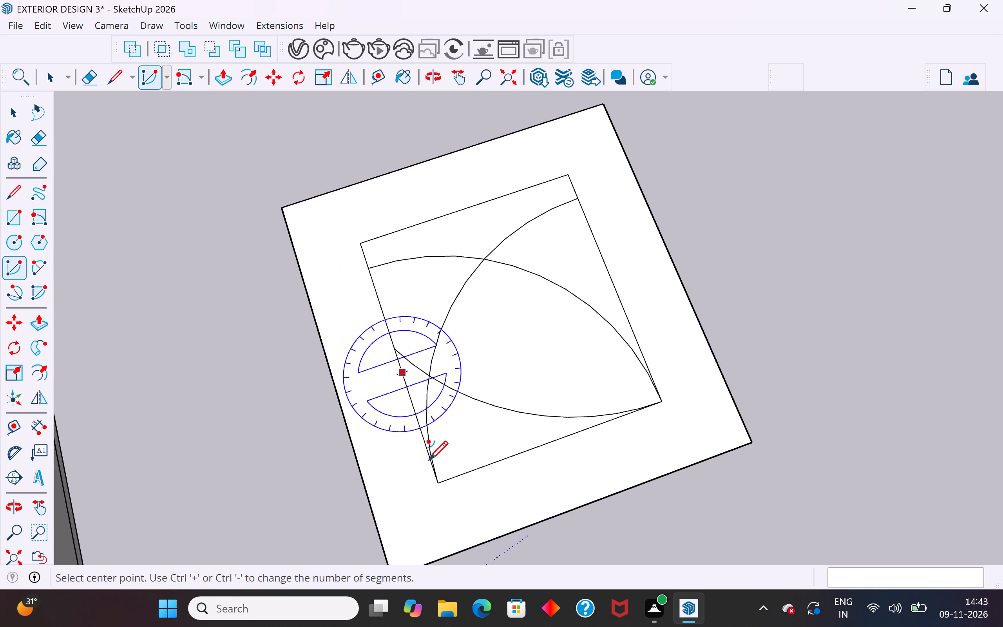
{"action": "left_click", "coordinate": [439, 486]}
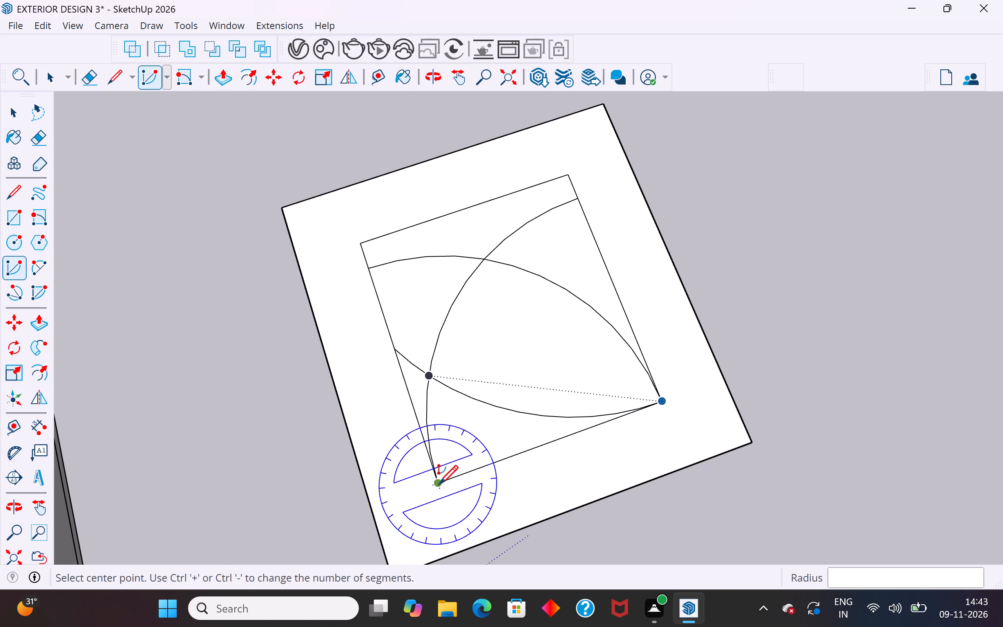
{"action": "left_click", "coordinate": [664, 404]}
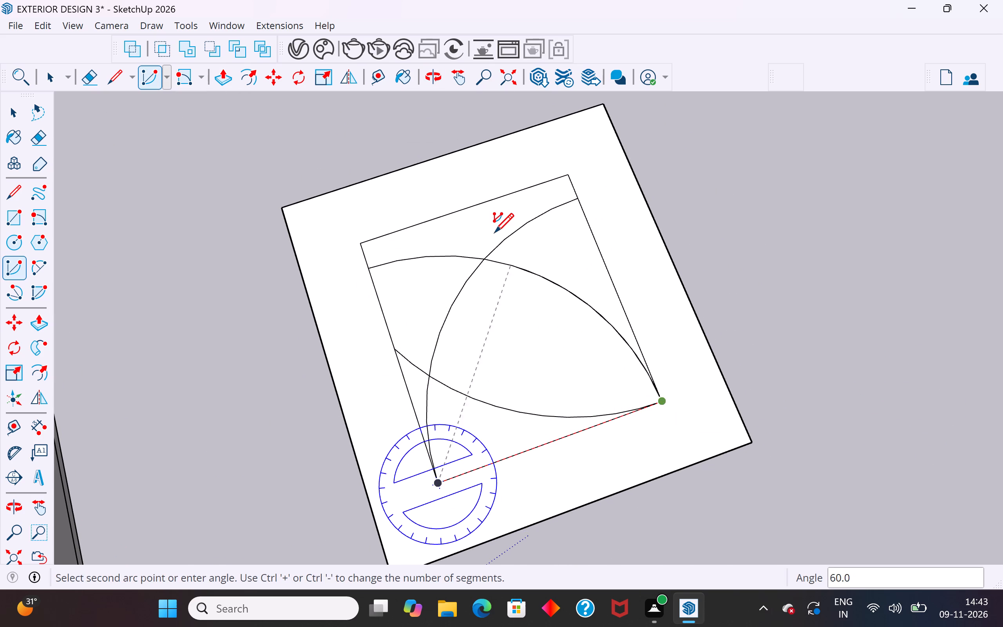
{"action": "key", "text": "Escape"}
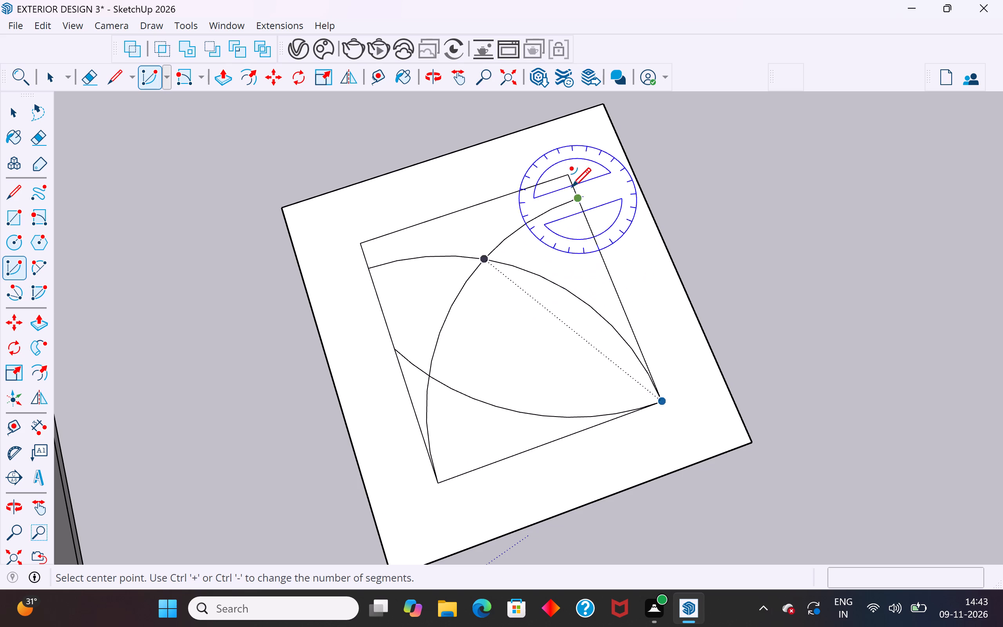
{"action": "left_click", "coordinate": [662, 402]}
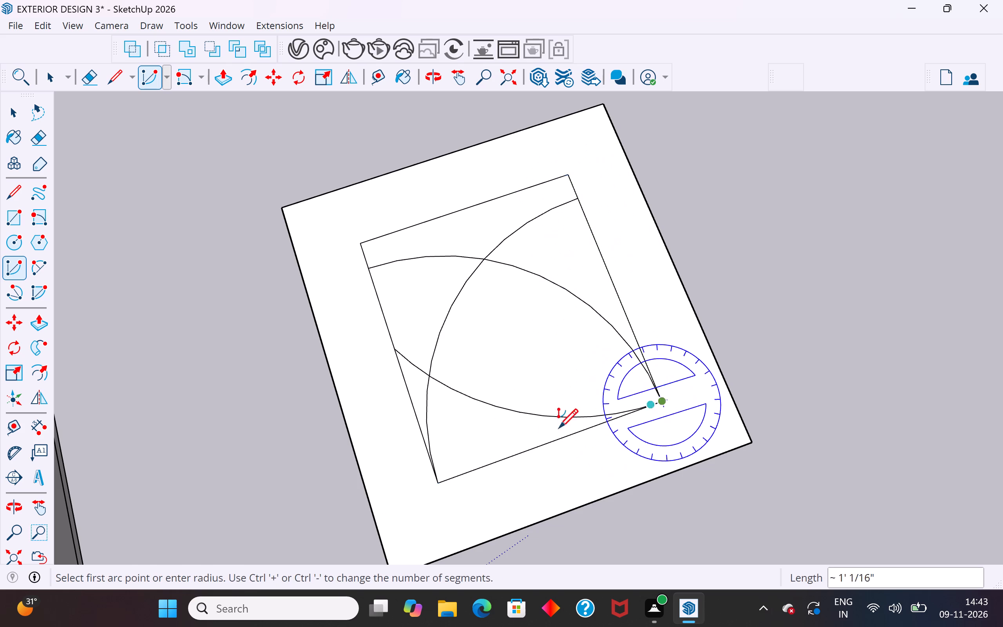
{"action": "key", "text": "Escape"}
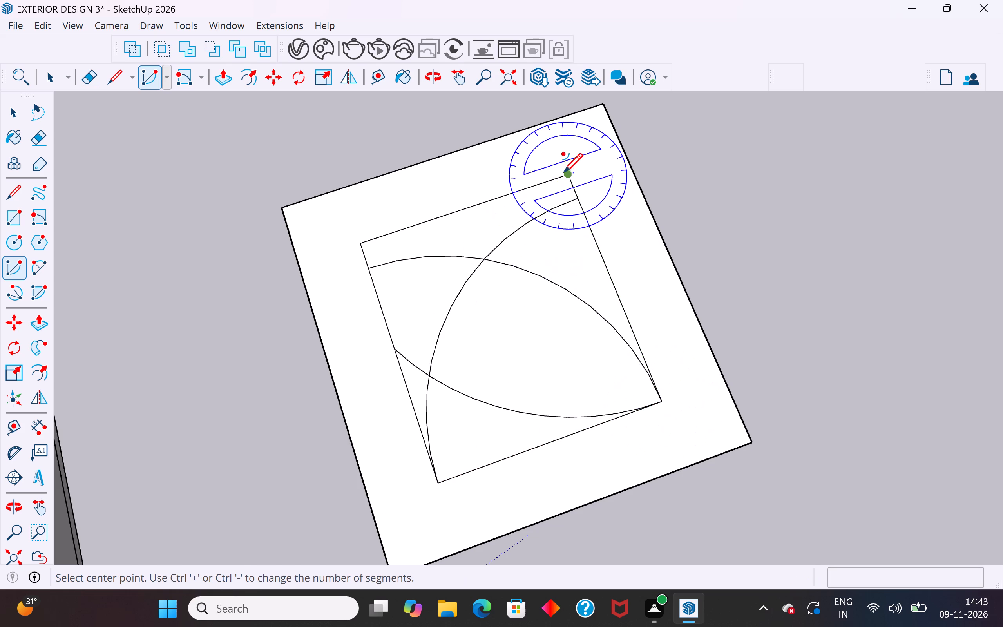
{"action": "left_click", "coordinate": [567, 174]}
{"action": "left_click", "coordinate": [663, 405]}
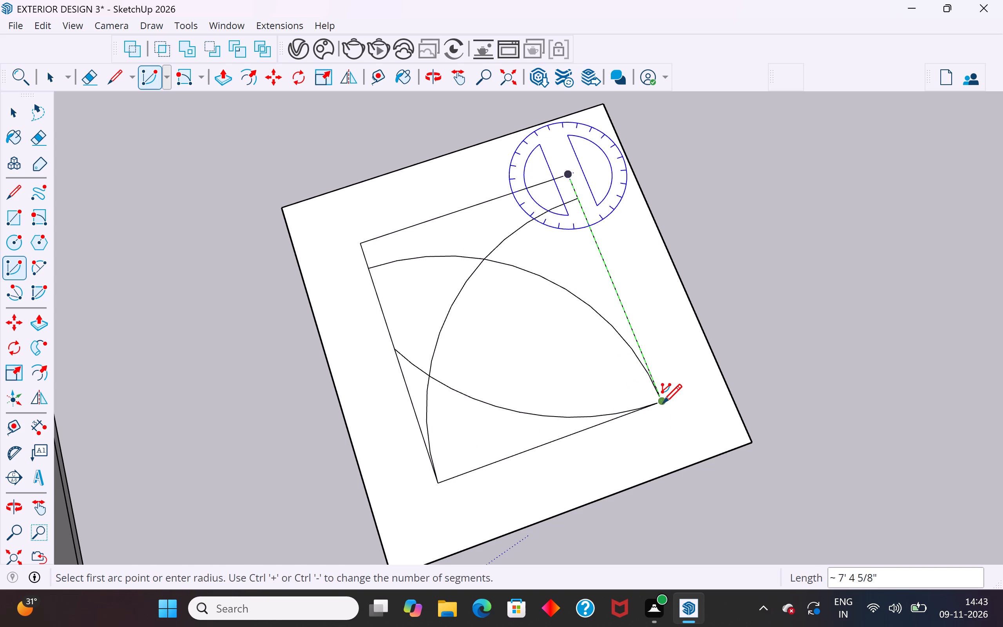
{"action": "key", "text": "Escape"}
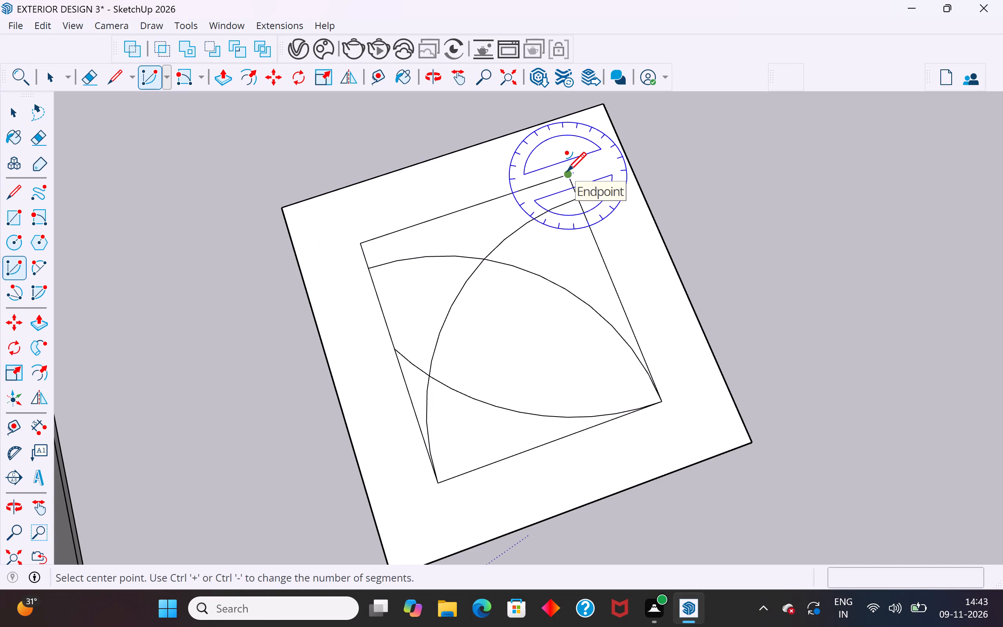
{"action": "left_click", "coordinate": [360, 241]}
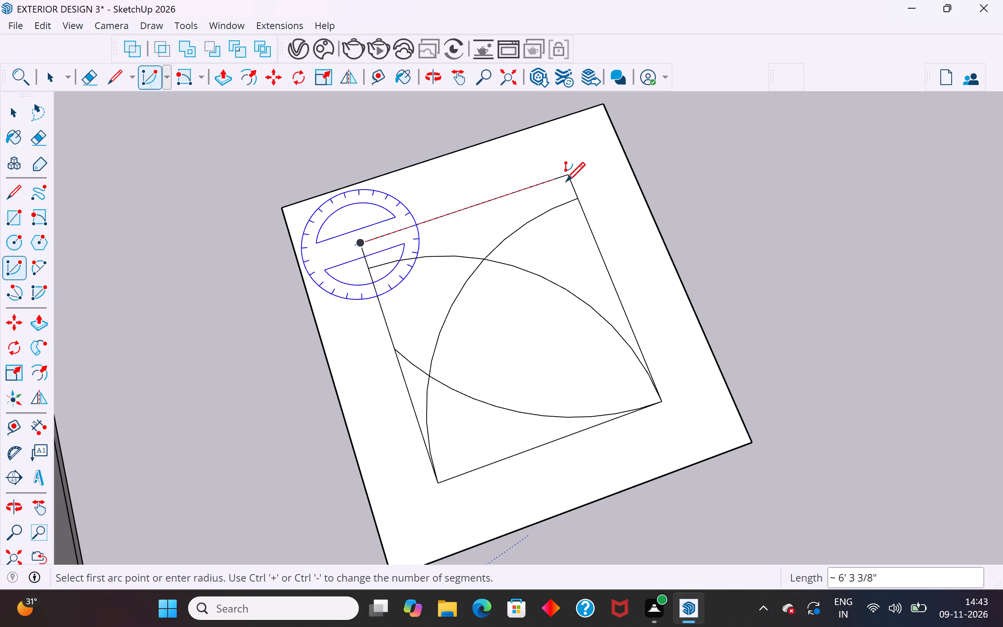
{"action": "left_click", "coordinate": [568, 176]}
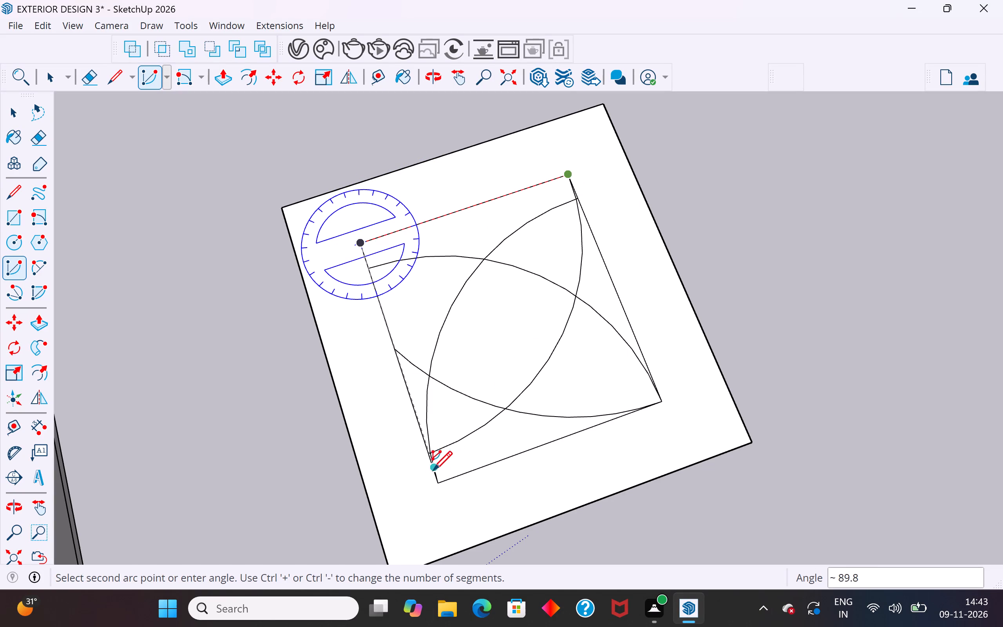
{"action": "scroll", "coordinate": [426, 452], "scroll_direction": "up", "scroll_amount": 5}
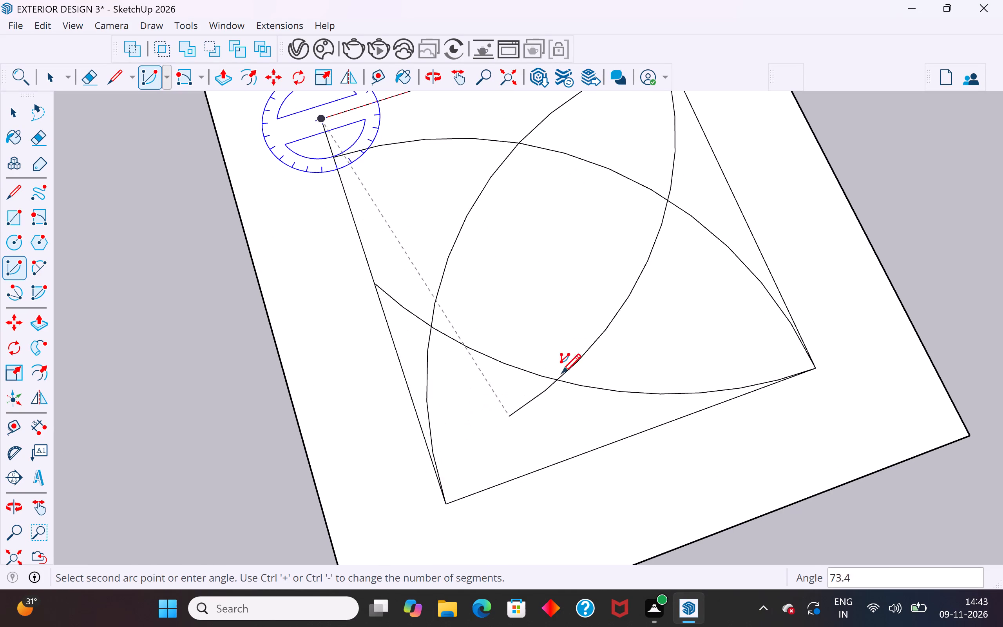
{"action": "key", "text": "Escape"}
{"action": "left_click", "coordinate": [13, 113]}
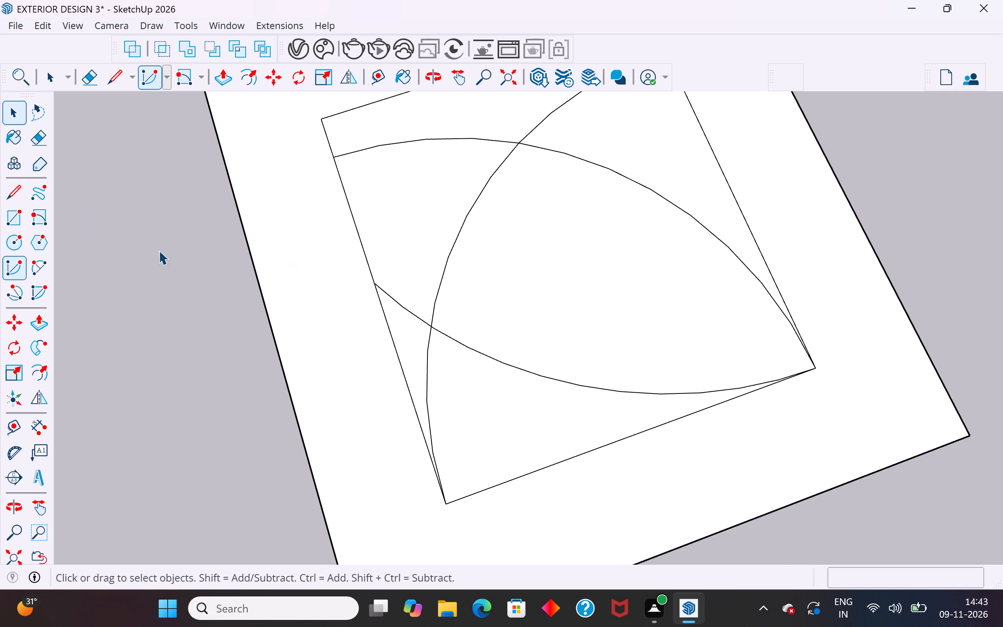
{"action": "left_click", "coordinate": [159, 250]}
Examine the three crossing arcs and the faces they divide inside the inner rectangle from several angles.
{"action": "scroll", "coordinate": [530, 453], "scroll_direction": "down", "scroll_amount": 4}
{"action": "middle_click_drag", "start_coordinate": [557, 463], "coordinate": [523, 225]}
{"action": "scroll", "coordinate": [519, 361], "scroll_direction": "up", "scroll_amount": 3}
{"action": "middle_click_drag", "start_coordinate": [527, 364], "coordinate": [559, 371]}
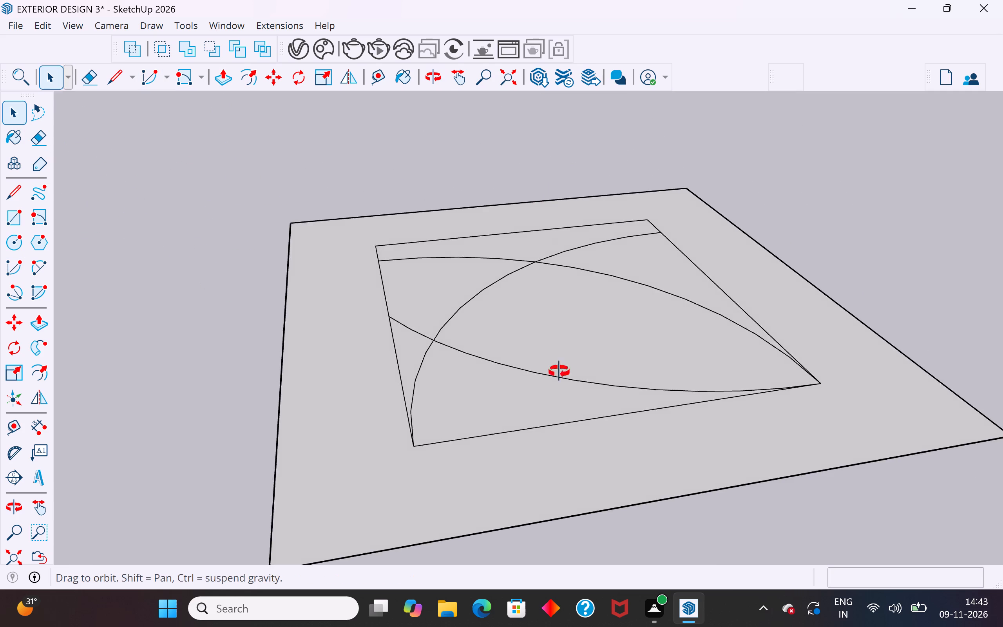
{"action": "middle_click_drag", "start_coordinate": [559, 371], "coordinate": [683, 424]}
{"action": "scroll", "coordinate": [673, 391], "scroll_direction": "up", "scroll_amount": 2}
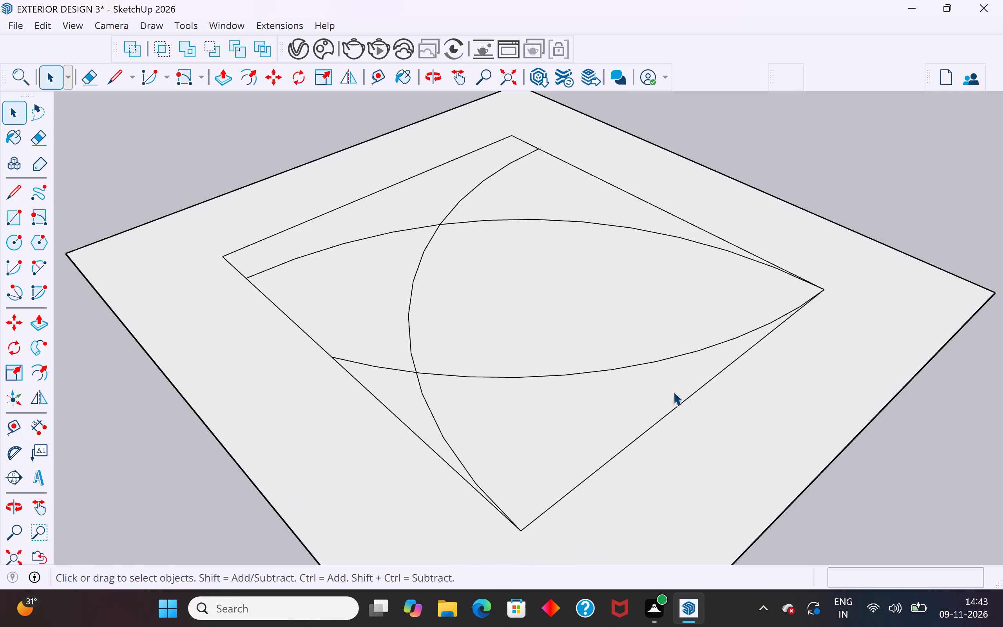
{"action": "scroll", "coordinate": [558, 430], "scroll_direction": "down", "scroll_amount": 3}
{"action": "left_click", "coordinate": [541, 417]}
{"action": "left_click", "coordinate": [532, 362]}
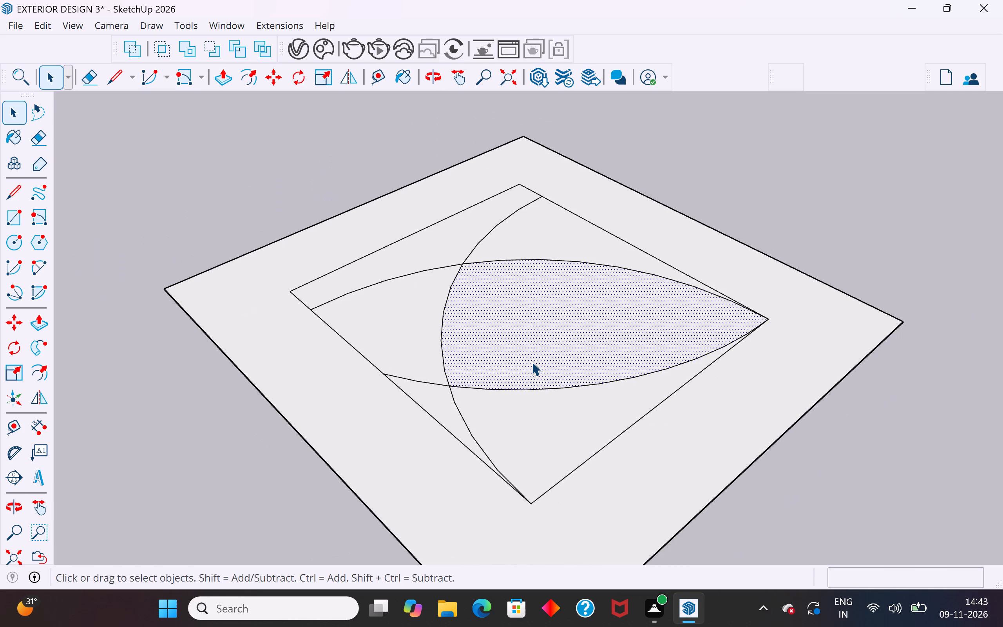
{"action": "middle_click_drag", "start_coordinate": [531, 438], "coordinate": [261, 395]}
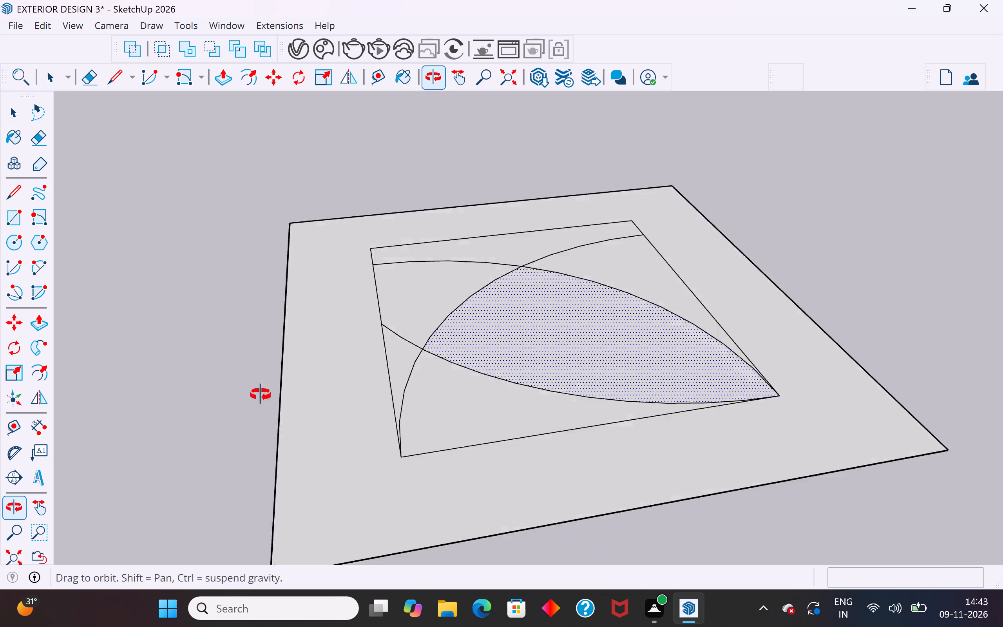
{"action": "middle_click_drag", "start_coordinate": [261, 395], "coordinate": [214, 393]}
{"action": "middle_click_drag", "start_coordinate": [797, 386], "coordinate": [763, 497]}
{"action": "left_click", "coordinate": [894, 347]}
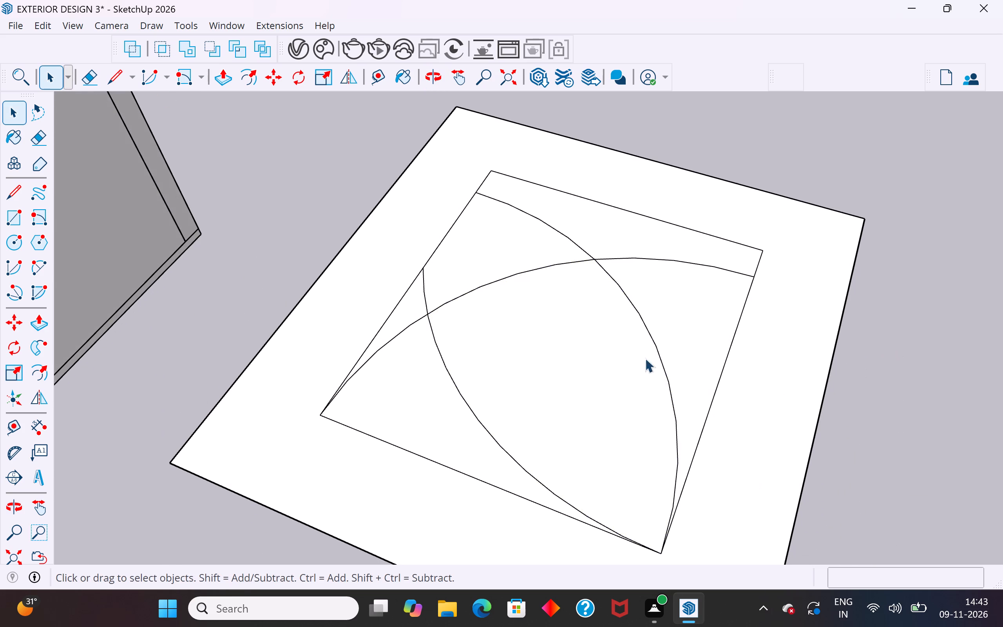
Examine the three crossing arcs in the ceiling panel's inner rectangle from above and from the side facing the house.
{"action": "scroll", "coordinate": [514, 396], "scroll_direction": "down", "scroll_amount": 9}
{"action": "middle_click_drag", "start_coordinate": [513, 398], "coordinate": [874, 447]}
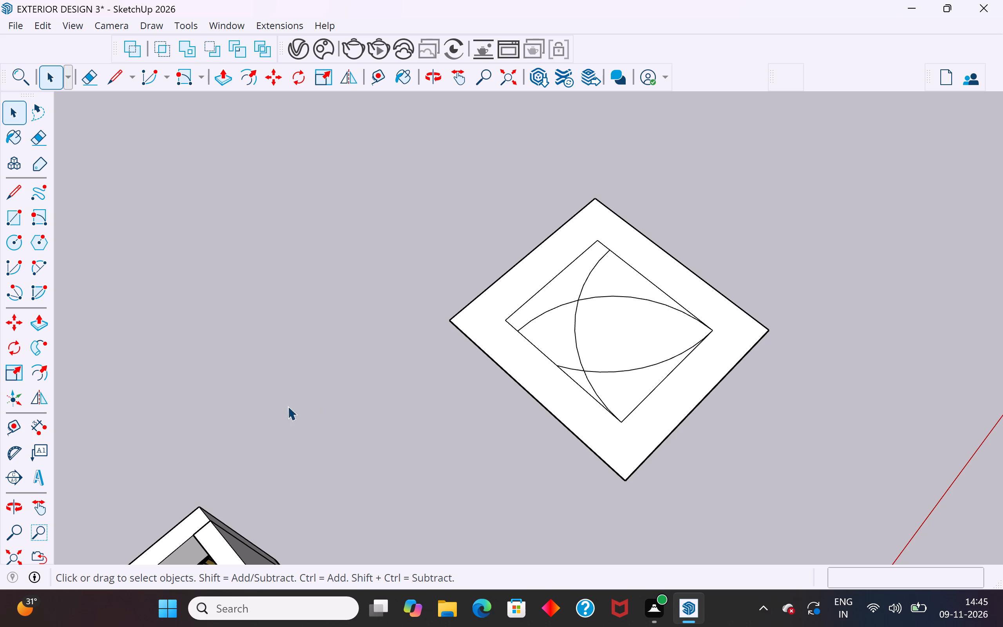
{"action": "middle_click_drag", "start_coordinate": [509, 396], "coordinate": [788, 324]}
{"action": "scroll", "coordinate": [621, 280], "scroll_direction": "up", "scroll_amount": 5}
{"action": "middle_click_drag", "start_coordinate": [620, 279], "coordinate": [554, 201]}
{"action": "scroll", "coordinate": [637, 334], "scroll_direction": "up", "scroll_amount": 2}
{"action": "middle_click_drag", "start_coordinate": [673, 338], "coordinate": [553, 257]}
{"action": "scroll", "coordinate": [557, 260], "scroll_direction": "up", "scroll_amount": 2}
{"action": "middle_click_drag", "start_coordinate": [683, 333], "coordinate": [668, 386]}
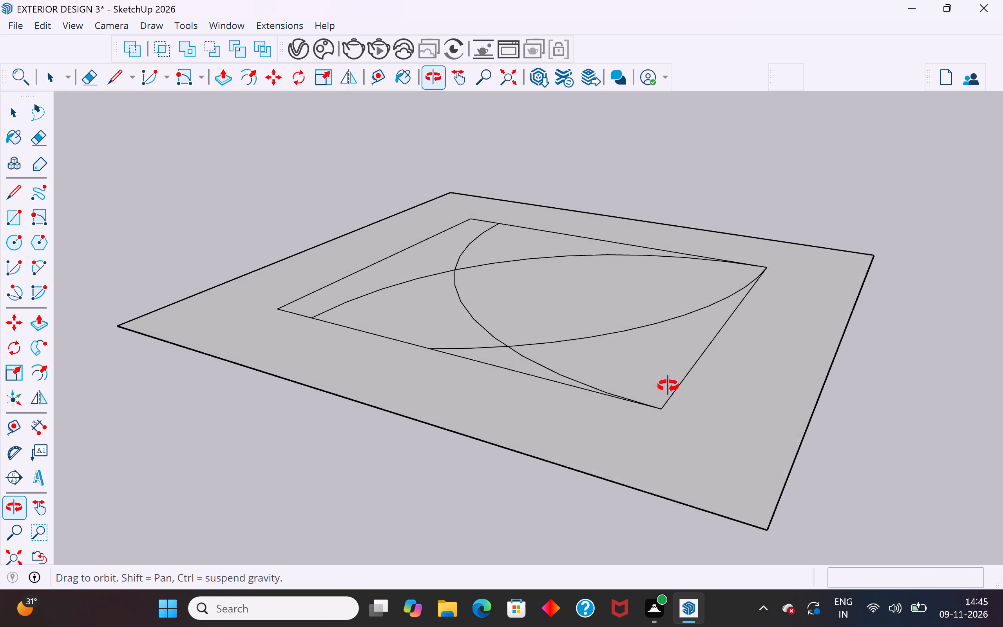
{"action": "middle_click_drag", "start_coordinate": [668, 386], "coordinate": [664, 393]}
{"action": "middle_click_drag", "start_coordinate": [588, 351], "coordinate": [704, 406]}
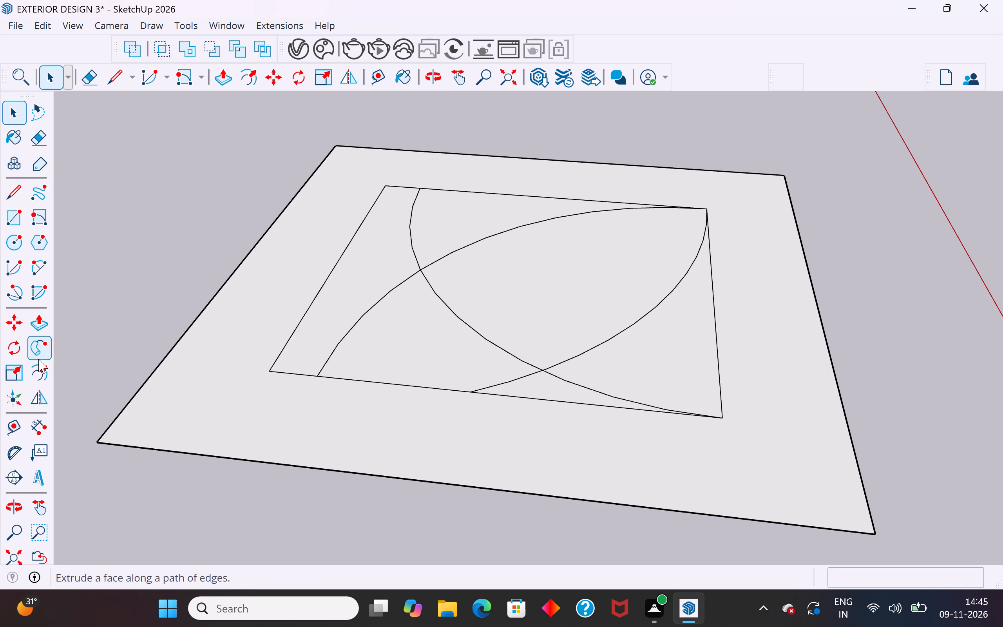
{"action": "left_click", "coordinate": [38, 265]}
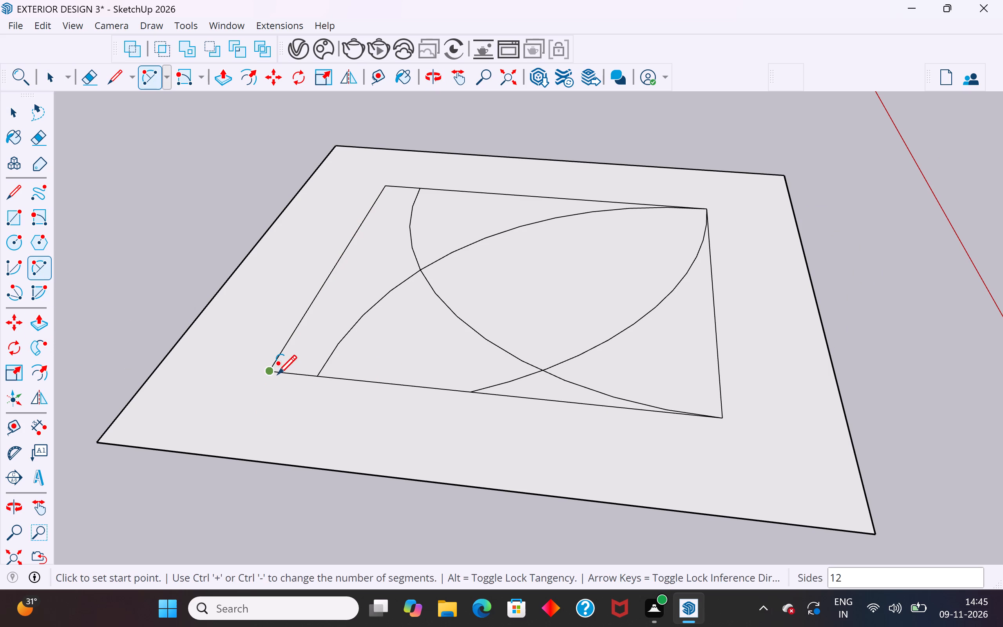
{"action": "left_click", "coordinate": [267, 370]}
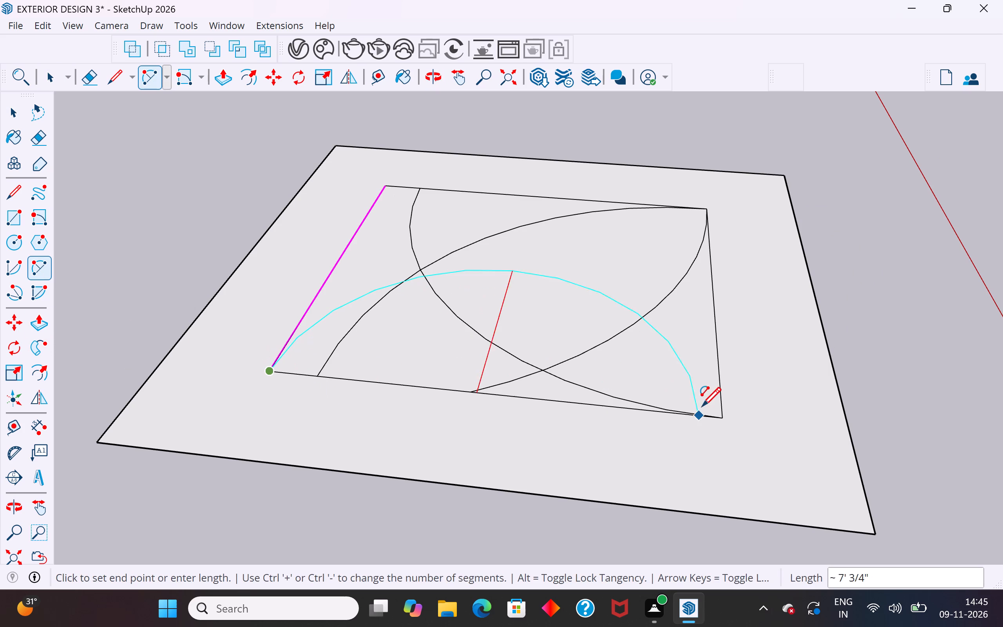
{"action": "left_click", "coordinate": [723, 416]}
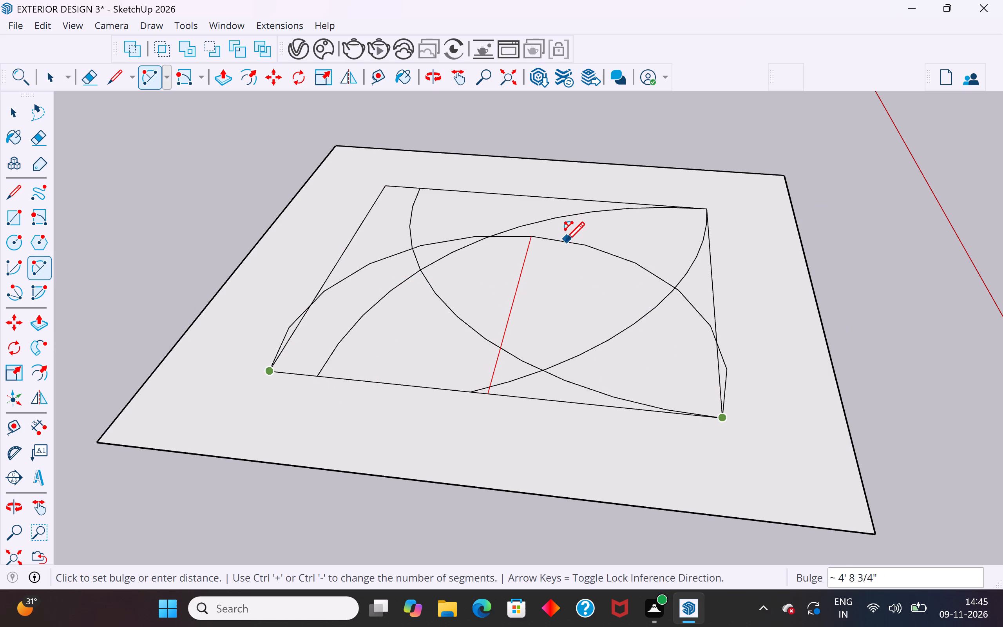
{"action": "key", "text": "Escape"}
Draw an arc of about 62.6 degrees centred on the inner rectangle's far house-side corner, from the near house-side corner to the opposite edge.
{"action": "left_click", "coordinate": [14, 268]}
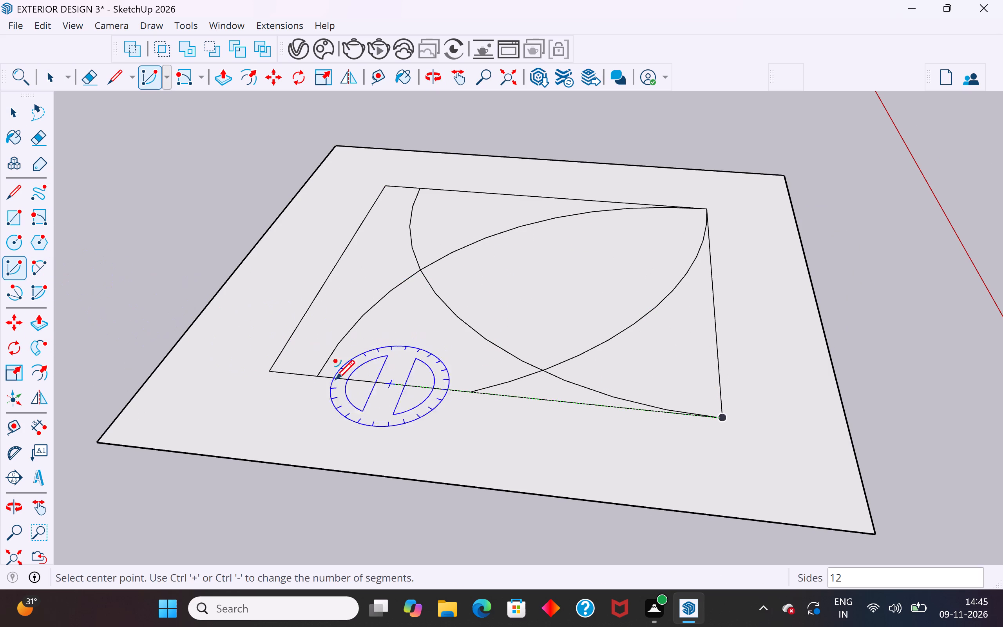
{"action": "left_click", "coordinate": [275, 374]}
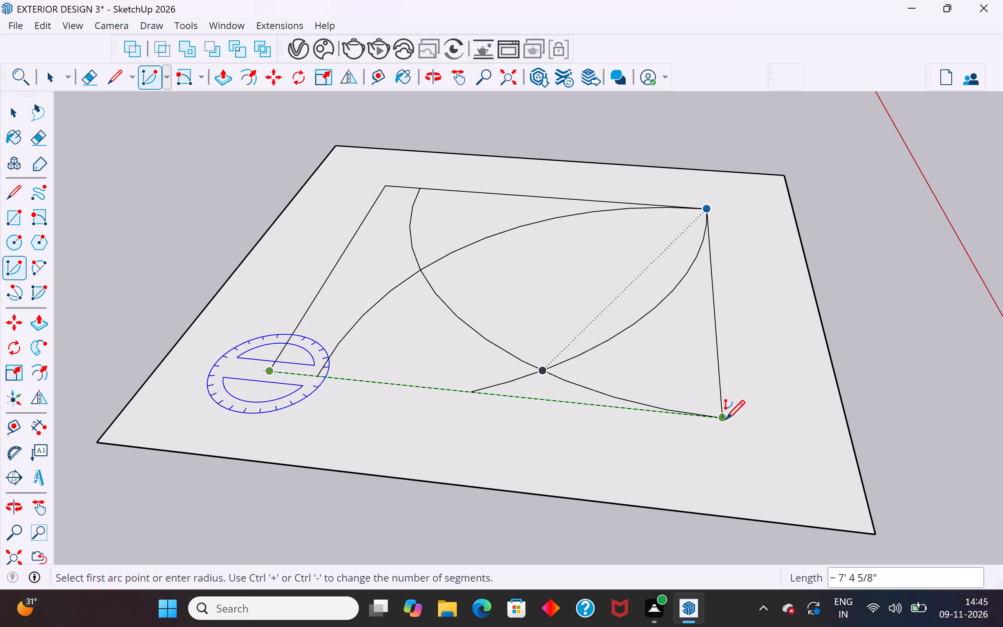
{"action": "left_click", "coordinate": [721, 421]}
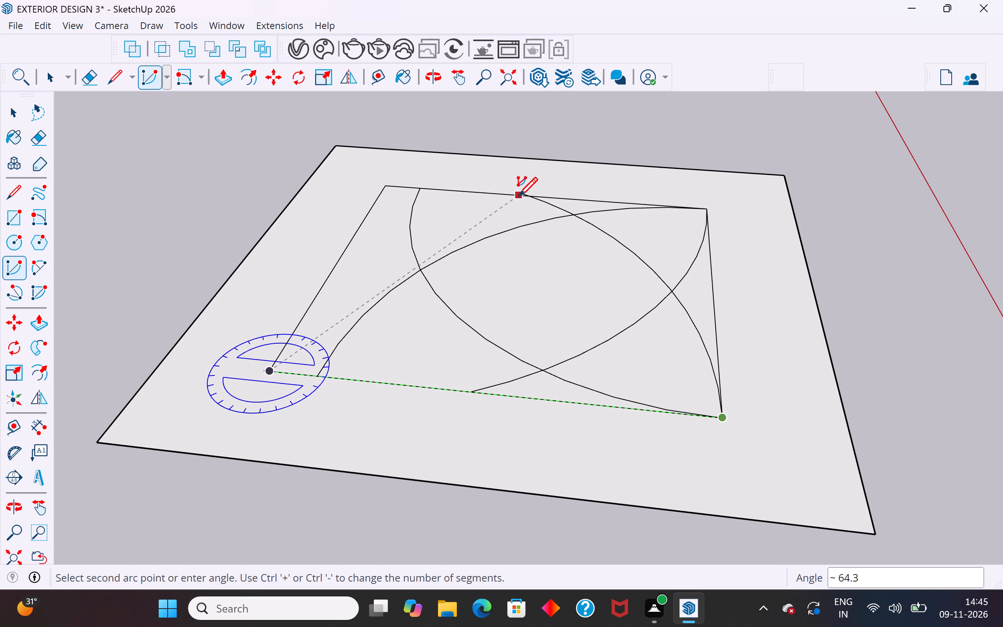
{"action": "scroll", "coordinate": [518, 198], "scroll_direction": "up", "scroll_amount": 4}
{"action": "left_click", "coordinate": [538, 195]}
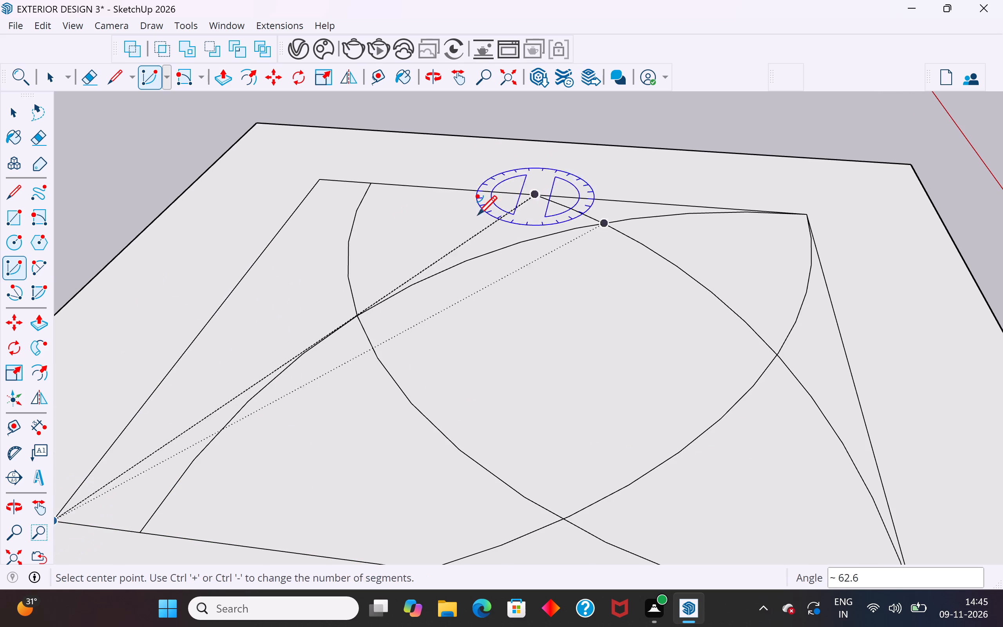
{"action": "left_click", "coordinate": [27, 110]}
{"action": "left_click", "coordinate": [19, 111]}
{"action": "left_click", "coordinate": [168, 150]}
Examine the four crossing arcs and their intersections inside the inner rectangle from several angles.
{"action": "scroll", "coordinate": [494, 253], "scroll_direction": "down", "scroll_amount": 4}
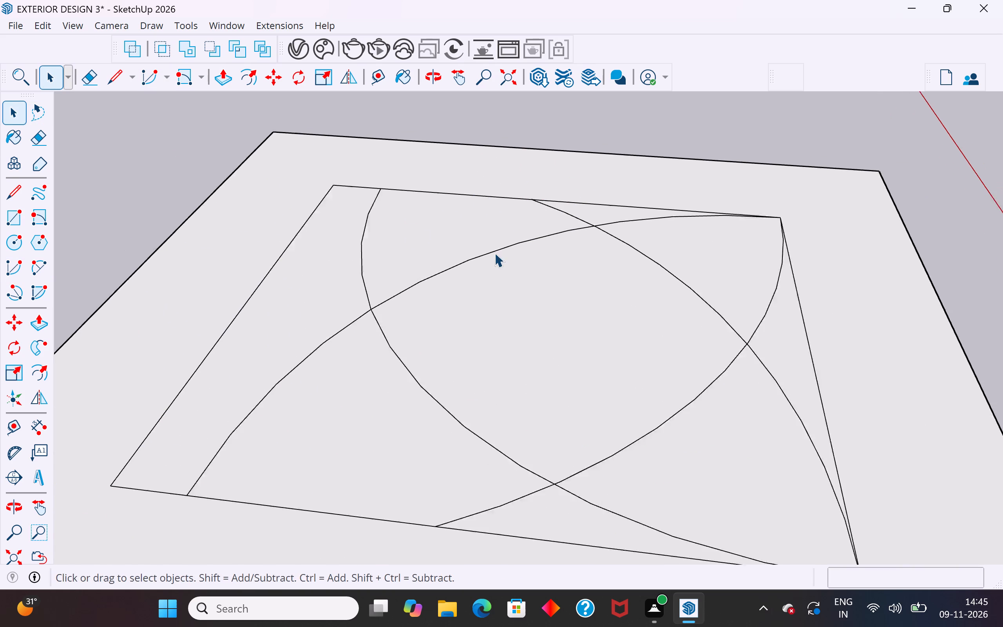
{"action": "scroll", "coordinate": [494, 253], "scroll_direction": "down", "scroll_amount": 3}
{"action": "middle_click_drag", "start_coordinate": [680, 303], "coordinate": [512, 525]}
{"action": "scroll", "coordinate": [579, 270], "scroll_direction": "down", "scroll_amount": 5}
{"action": "middle_click_drag", "start_coordinate": [684, 353], "coordinate": [307, 216]}
{"action": "middle_click_drag", "start_coordinate": [534, 353], "coordinate": [462, 241]}
{"action": "scroll", "coordinate": [527, 312], "scroll_direction": "up", "scroll_amount": 5}
{"action": "middle_click_drag", "start_coordinate": [593, 342], "coordinate": [534, 466]}
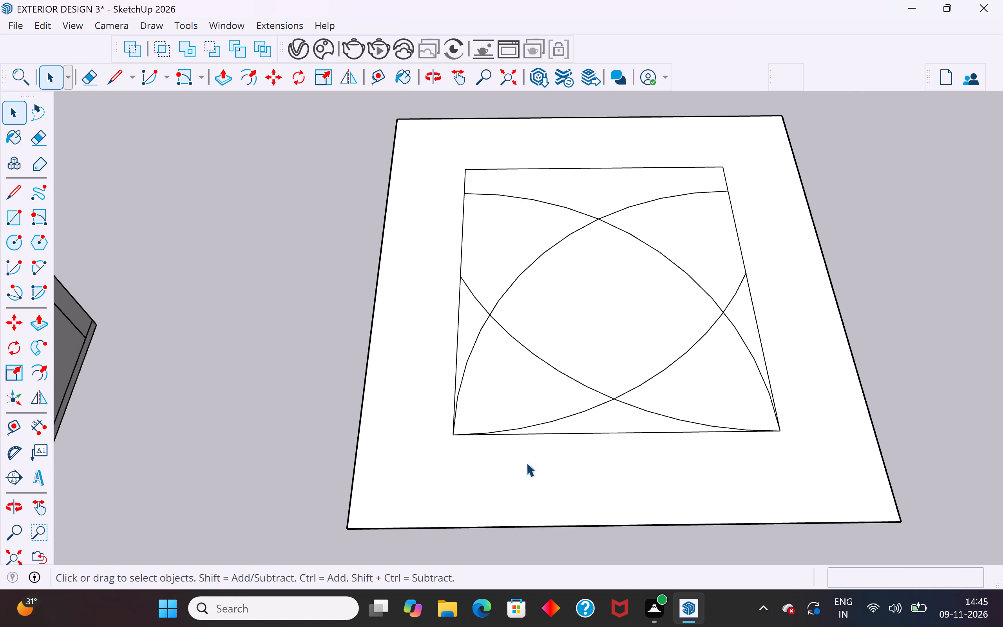
{"action": "scroll", "coordinate": [558, 378], "scroll_direction": "down", "scroll_amount": 6}
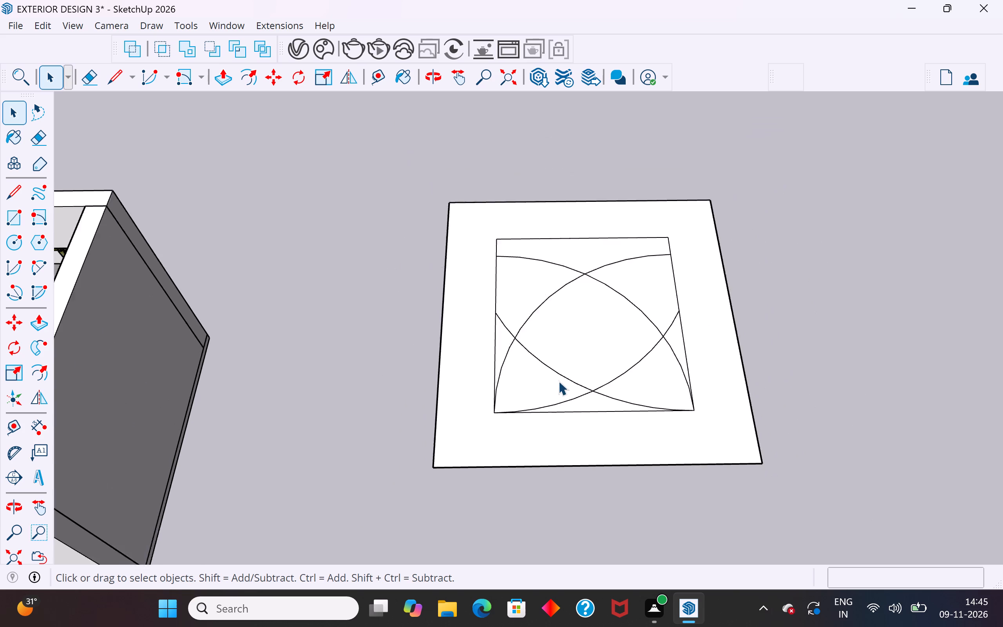
{"action": "middle_click_drag", "start_coordinate": [579, 399], "coordinate": [582, 424]}
{"action": "scroll", "coordinate": [607, 292], "scroll_direction": "up", "scroll_amount": 5}
{"action": "middle_click_drag", "start_coordinate": [621, 338], "coordinate": [629, 399]}
{"action": "scroll", "coordinate": [628, 372], "scroll_direction": "up", "scroll_amount": 4}
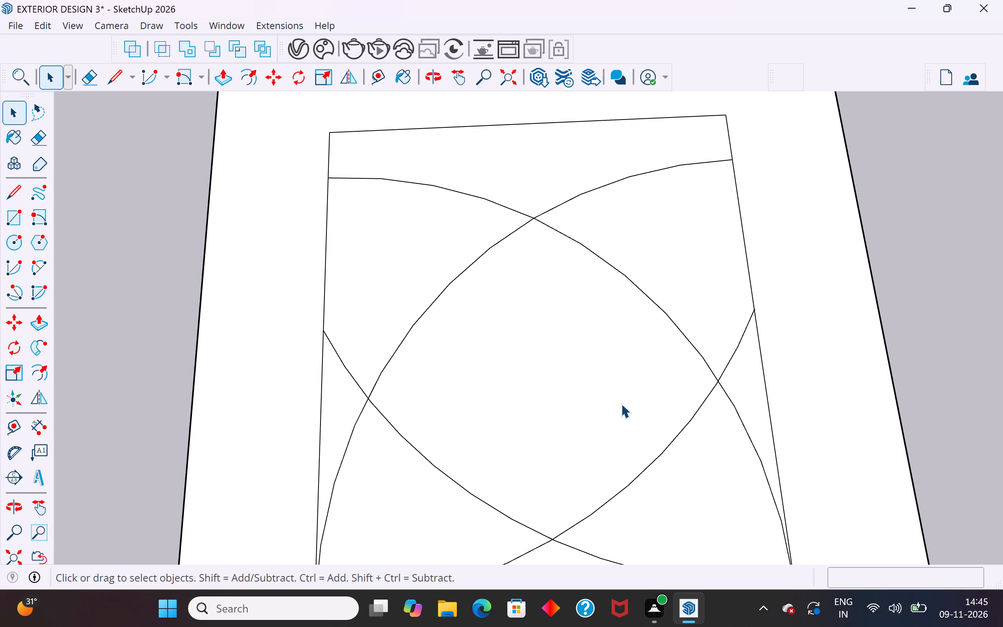
{"action": "scroll", "coordinate": [621, 404], "scroll_direction": "up", "scroll_amount": 3}
{"action": "scroll", "coordinate": [621, 404], "scroll_direction": "down", "scroll_amount": 3}
{"action": "middle_click_drag", "start_coordinate": [621, 404], "coordinate": [616, 473]}
{"action": "scroll", "coordinate": [616, 473], "scroll_direction": "down", "scroll_amount": 5}
{"action": "middle_click_drag", "start_coordinate": [616, 473], "coordinate": [605, 514]}
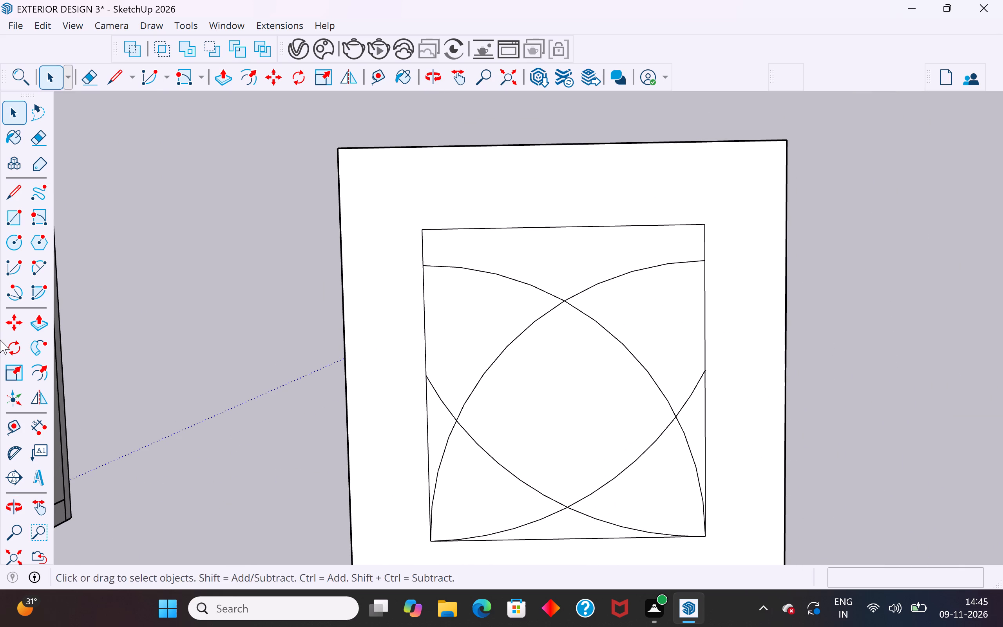
Draw three lines fanning from the near arc crossing: about 4' 11" to the far crossing, and to the 90-degree arcs' ends on both side edges.
{"action": "left_click", "coordinate": [14, 195]}
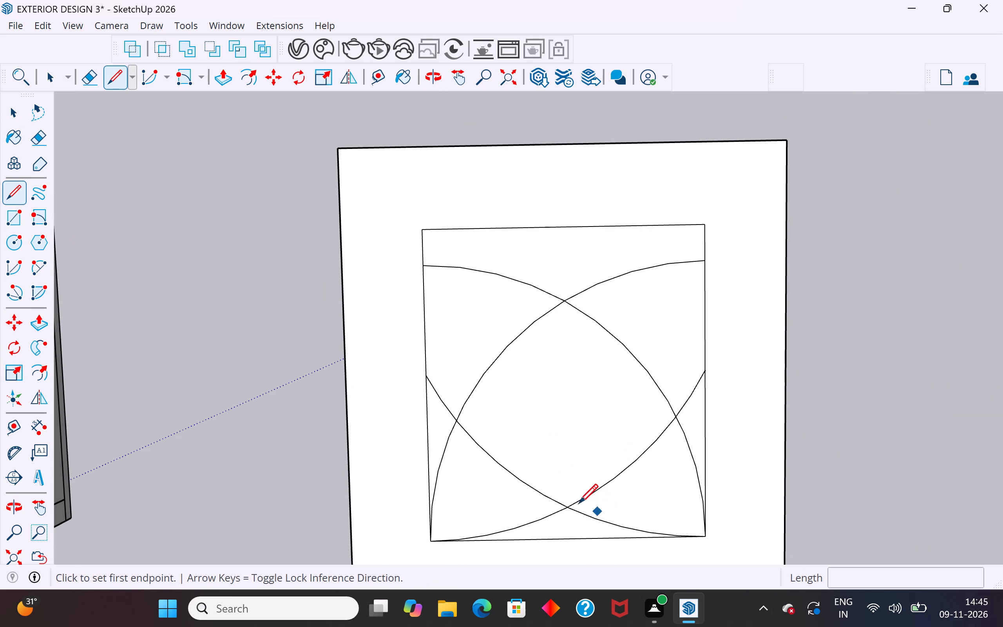
{"action": "left_click", "coordinate": [566, 510]}
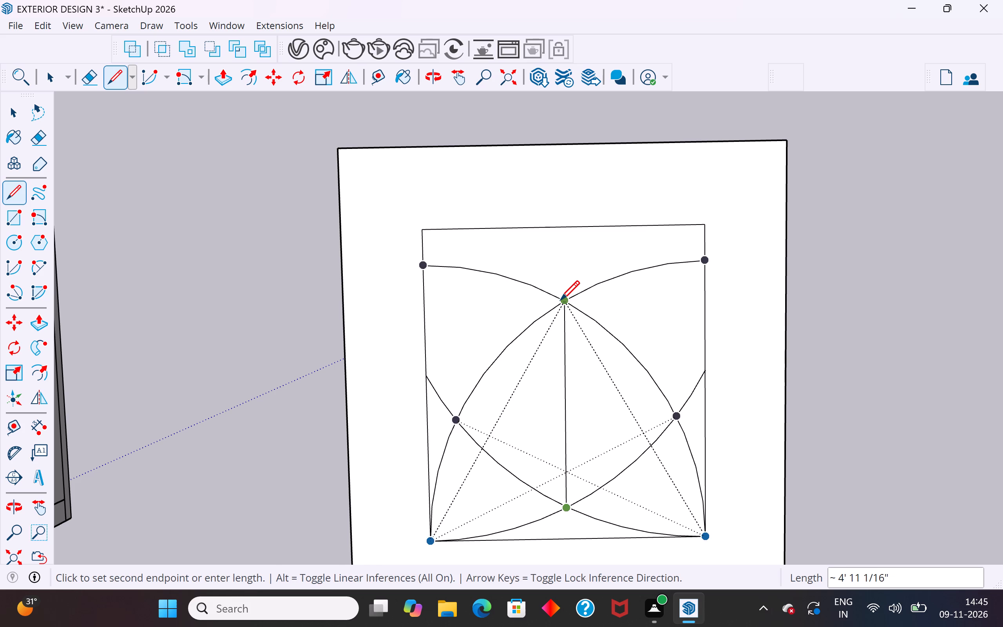
{"action": "left_click", "coordinate": [560, 302]}
{"action": "left_click", "coordinate": [14, 102]}
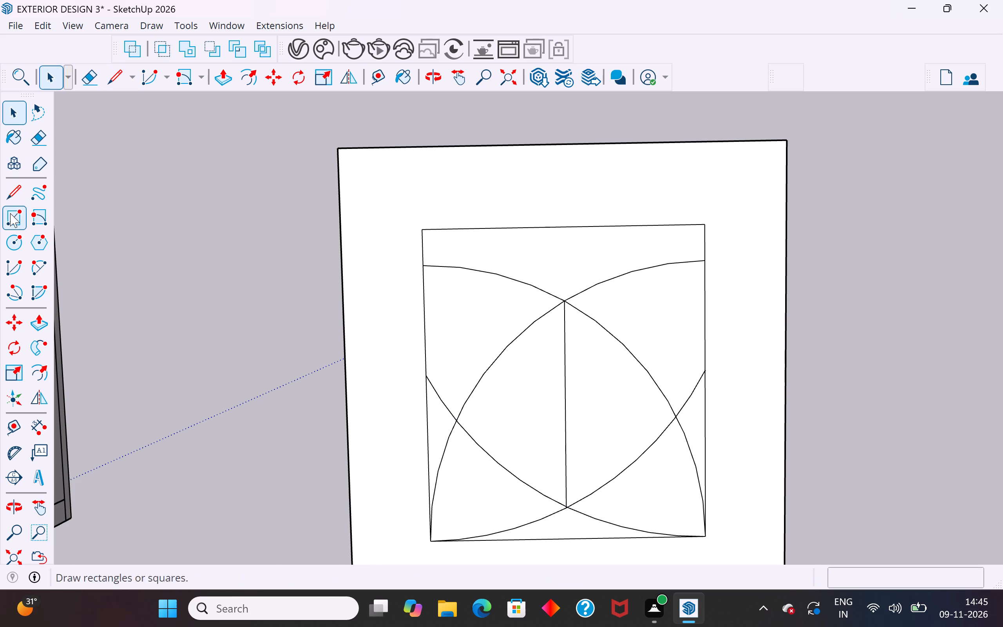
{"action": "left_click", "coordinate": [15, 190]}
{"action": "left_click", "coordinate": [565, 512]}
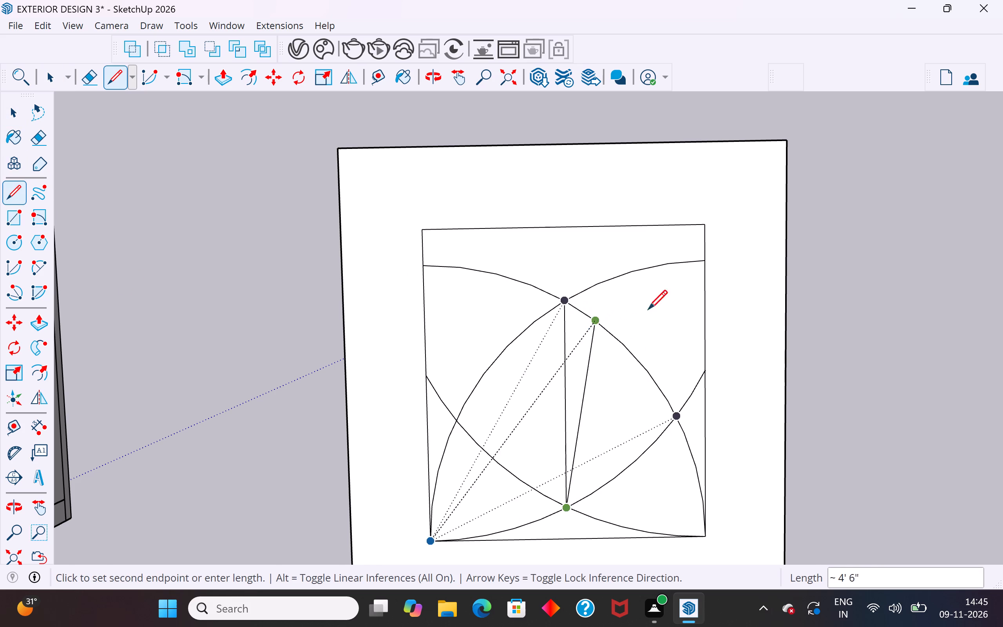
{"action": "left_click", "coordinate": [703, 262]}
{"action": "left_click", "coordinate": [25, 116]}
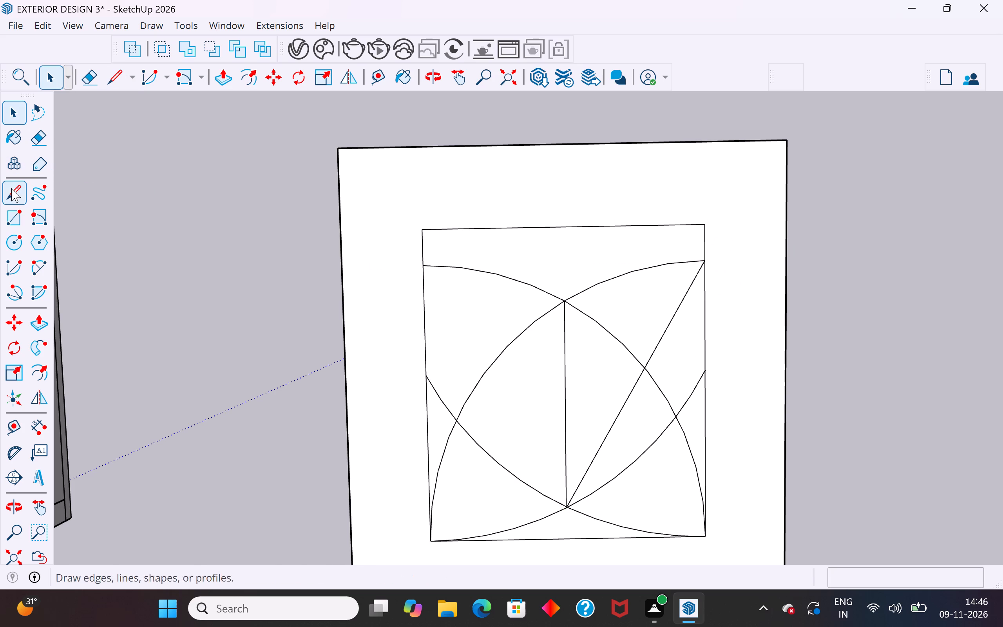
{"action": "left_click", "coordinate": [11, 188]}
{"action": "left_click", "coordinate": [564, 511]}
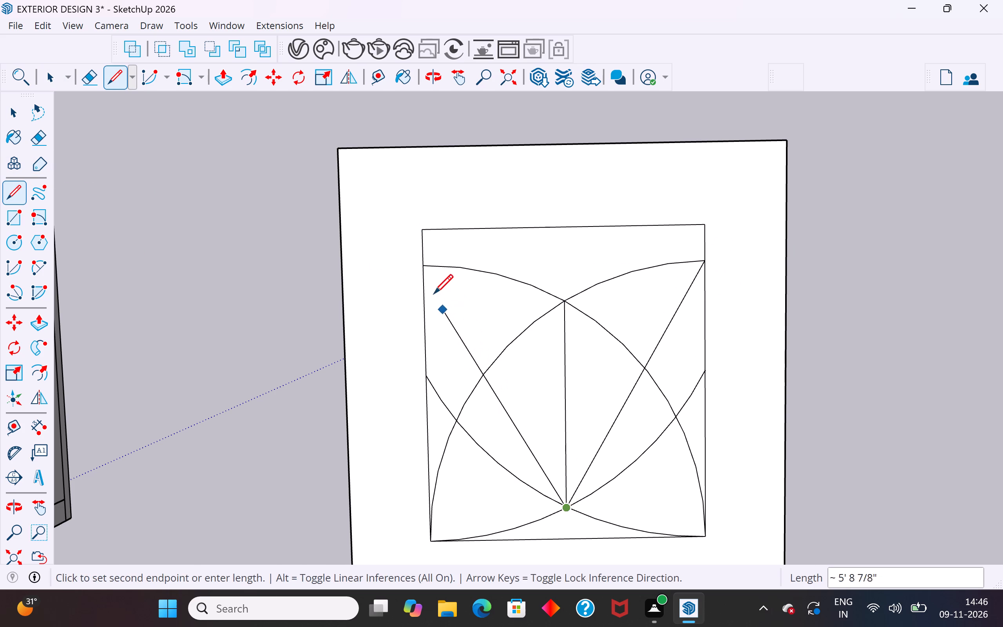
{"action": "left_click", "coordinate": [423, 269]}
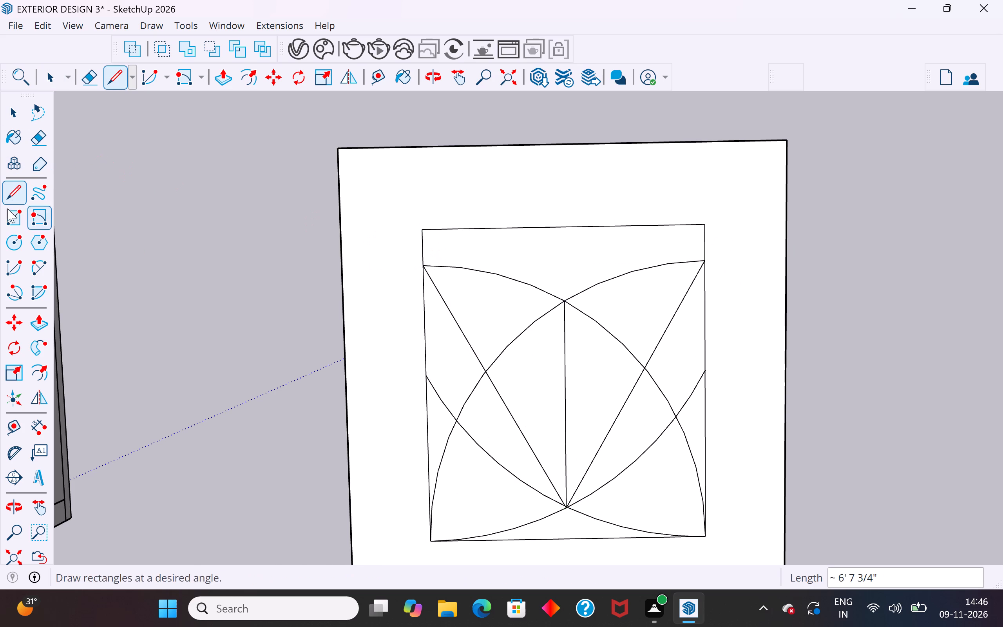
Connect the far edge's midpoint with straight lines to the shallower arcs' ends on both side edges and to the far arc crossing.
{"action": "left_click", "coordinate": [16, 190]}
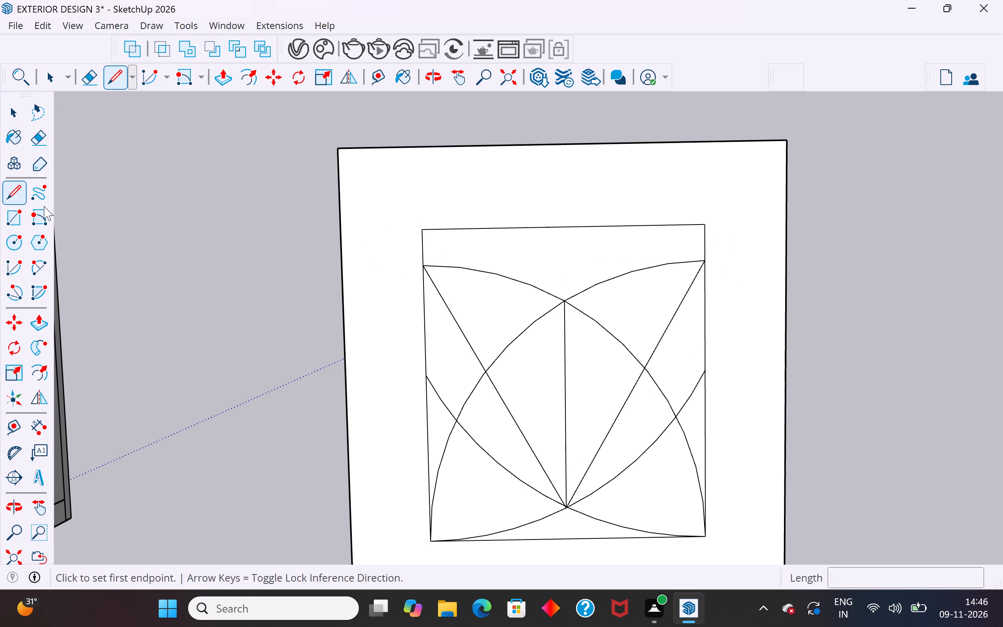
{"action": "left_click", "coordinate": [426, 377]}
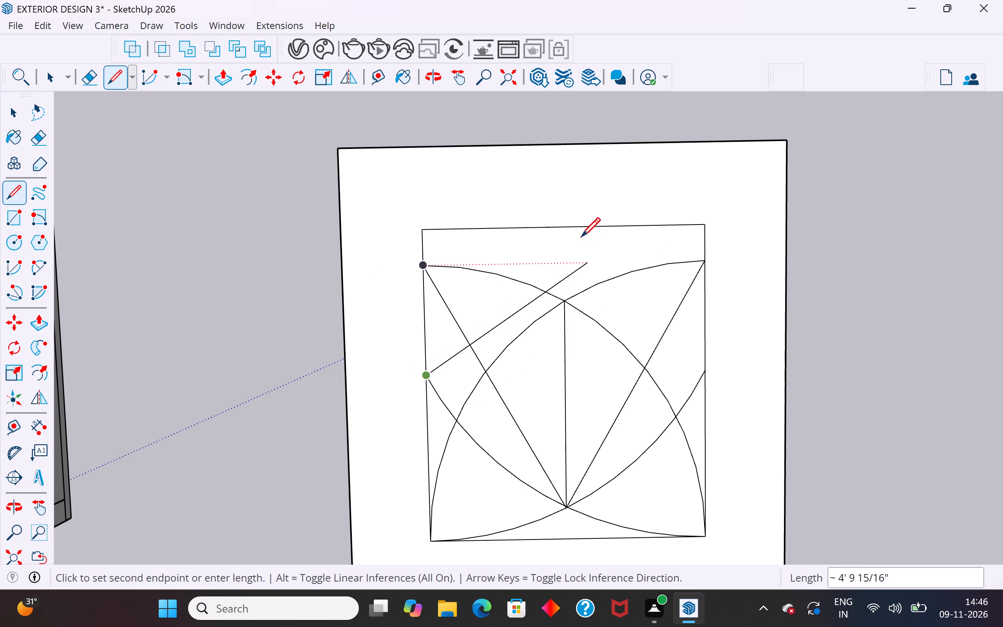
{"action": "left_click", "coordinate": [566, 225]}
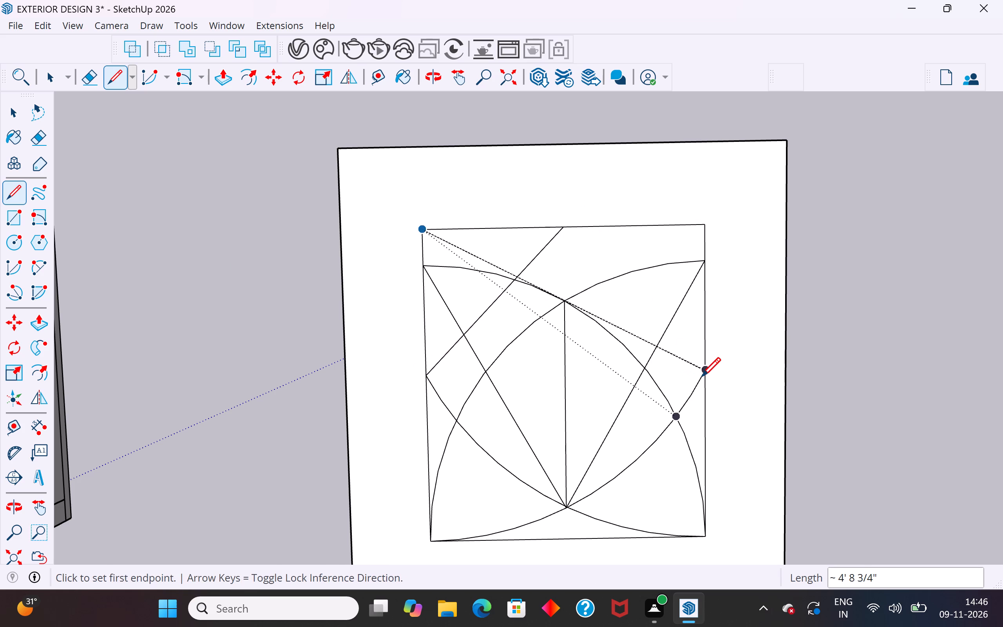
{"action": "left_click", "coordinate": [702, 379]}
{"action": "left_click", "coordinate": [561, 228]}
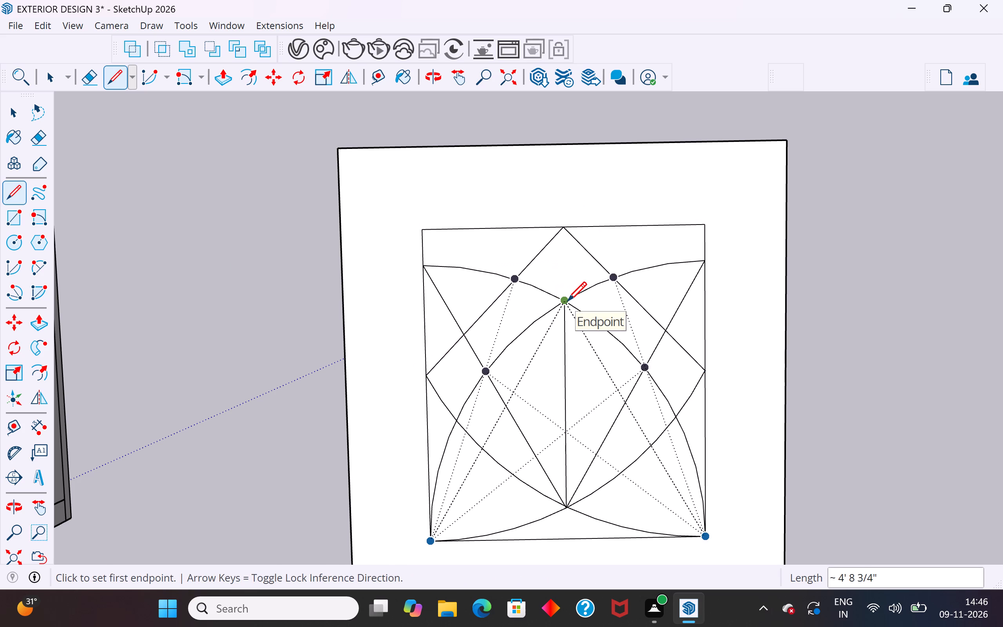
{"action": "left_click", "coordinate": [567, 303]}
{"action": "left_click", "coordinate": [564, 234]}
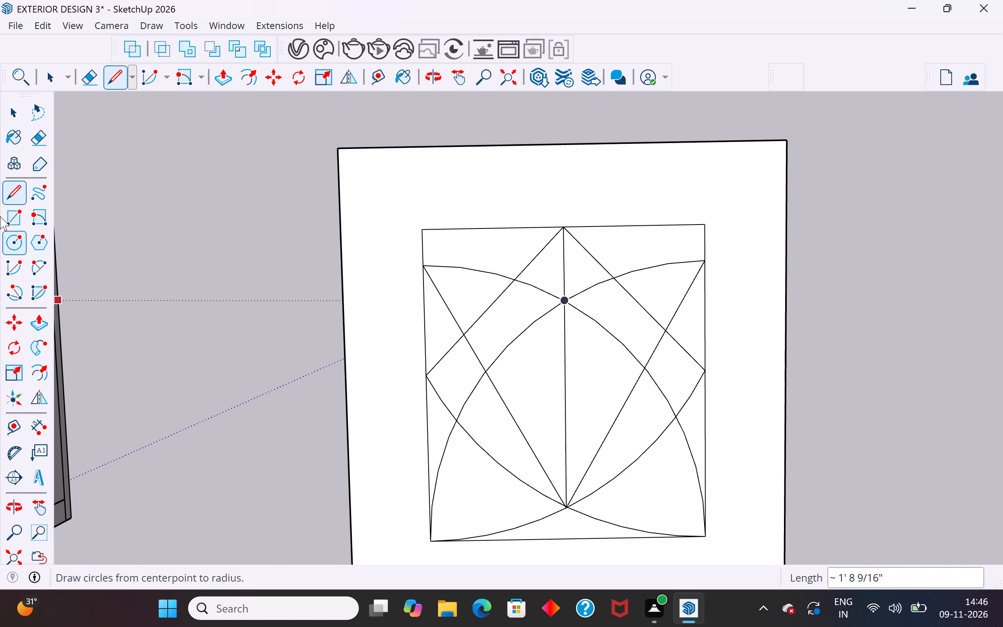
{"action": "left_click", "coordinate": [16, 109]}
{"action": "left_click", "coordinate": [184, 267]}
Examine the combined pattern of arcs and straight lines inside the inner rectangle from several angles.
{"action": "middle_click_drag", "start_coordinate": [412, 416], "coordinate": [427, 305]}
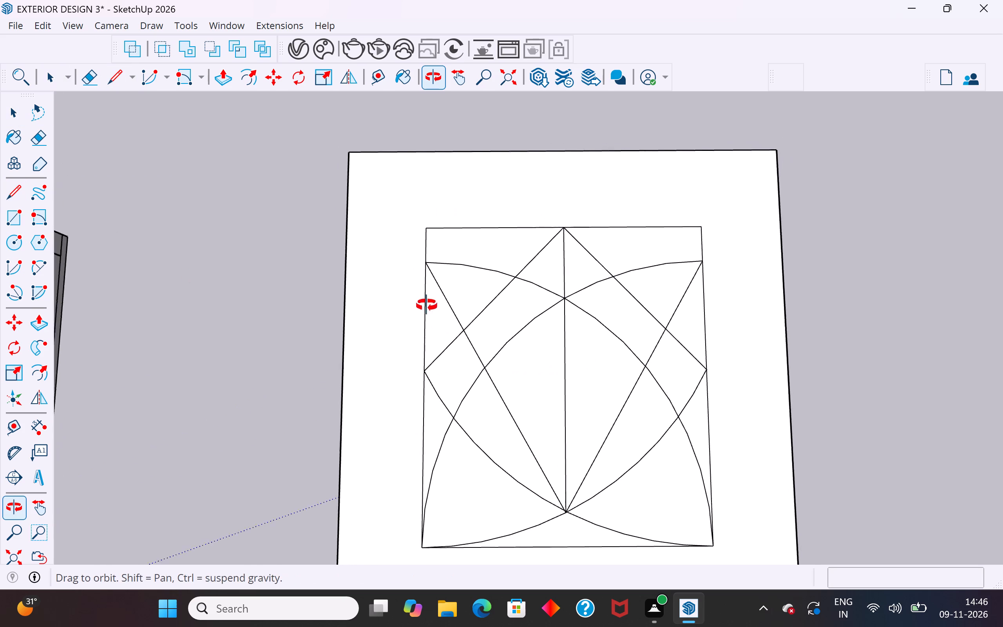
{"action": "middle_click_drag", "start_coordinate": [427, 305], "coordinate": [433, 189]}
{"action": "middle_click_drag", "start_coordinate": [594, 424], "coordinate": [840, 347]}
{"action": "middle_click_drag", "start_coordinate": [580, 415], "coordinate": [738, 451]}
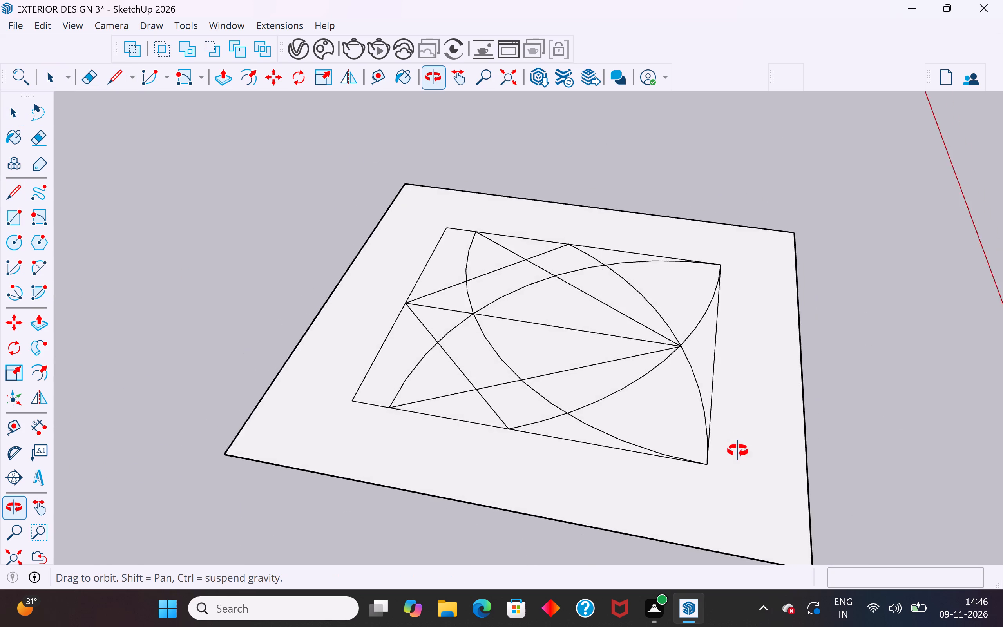
{"action": "middle_click_drag", "start_coordinate": [738, 451], "coordinate": [345, 623]}
{"action": "scroll", "coordinate": [471, 318], "scroll_direction": "down", "scroll_amount": 4}
{"action": "middle_click_drag", "start_coordinate": [471, 318], "coordinate": [486, 383]}
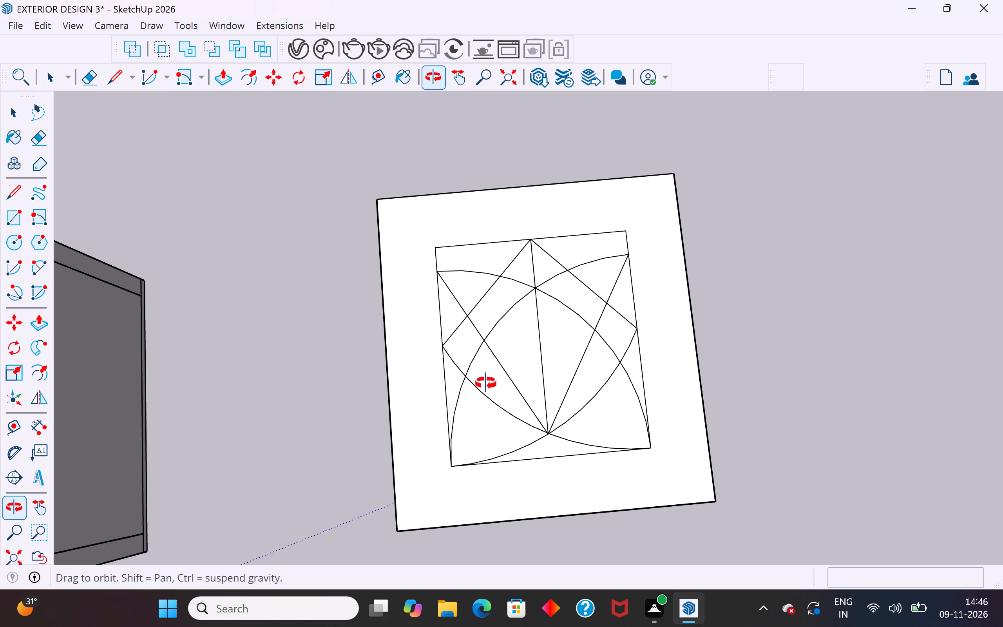
{"action": "middle_click_drag", "start_coordinate": [486, 383], "coordinate": [486, 384]}
{"action": "scroll", "coordinate": [572, 339], "scroll_direction": "up", "scroll_amount": 3}
{"action": "middle_click_drag", "start_coordinate": [585, 348], "coordinate": [563, 334]}
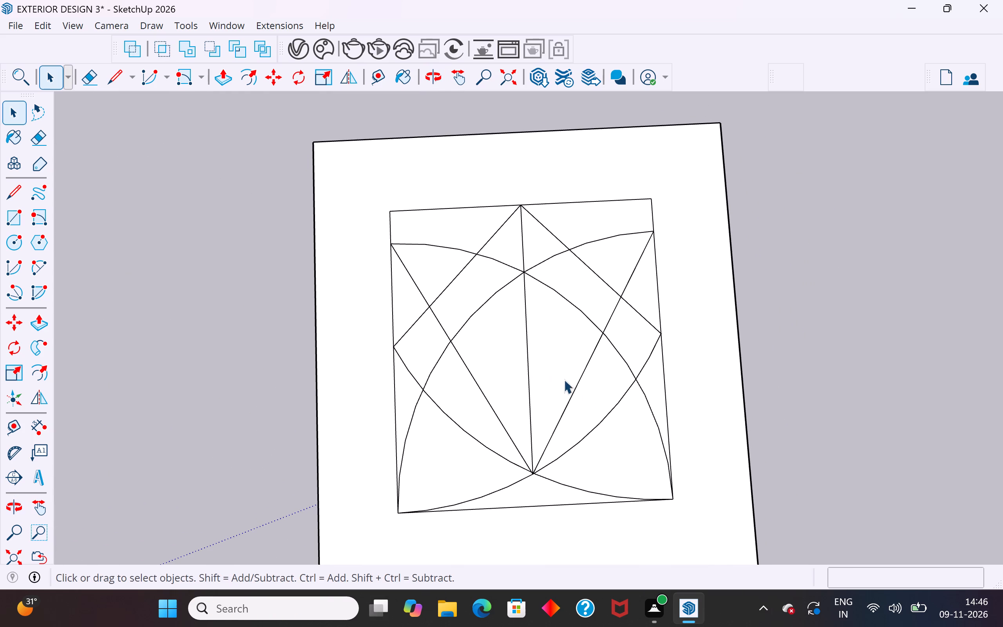
Trim both 90-degree arcs by deleting their segments between the near corners and the slanted fan lines.
{"action": "left_click", "coordinate": [654, 423]}
{"action": "key", "text": "Delete"}
{"action": "left_click", "coordinate": [400, 457]}
{"action": "key", "text": "Delete"}
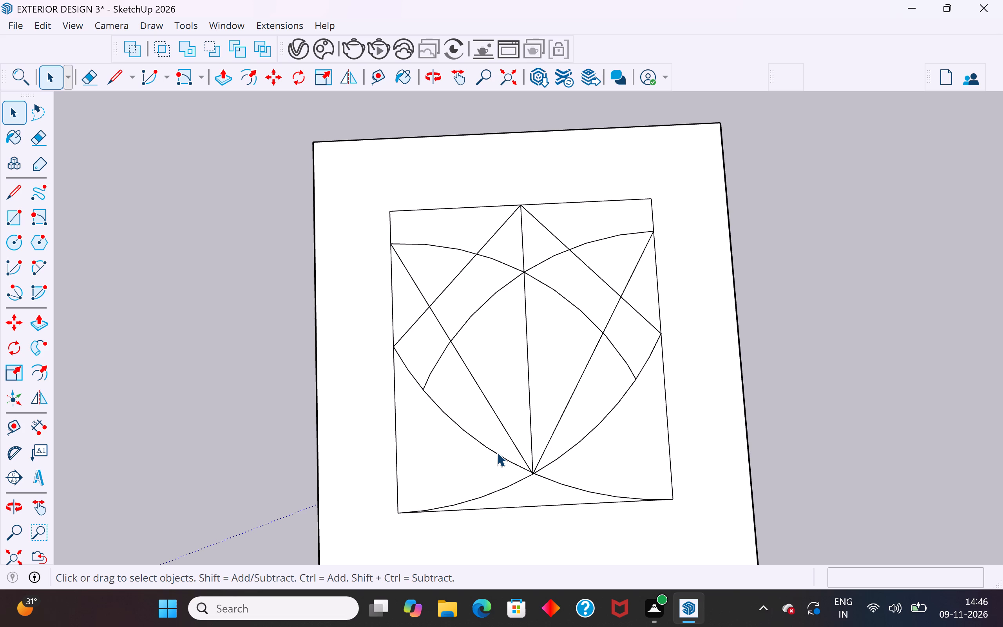
{"action": "left_click", "coordinate": [435, 361]}
{"action": "key", "text": "Delete"}
{"action": "left_click", "coordinate": [624, 363]}
{"action": "key", "text": "Delete"}
Delete the three line segments between the far edge's midpoint and the 90-degree arcs, including the centre one to their crossing.
{"action": "middle_click_drag", "start_coordinate": [622, 440], "coordinate": [622, 289]}
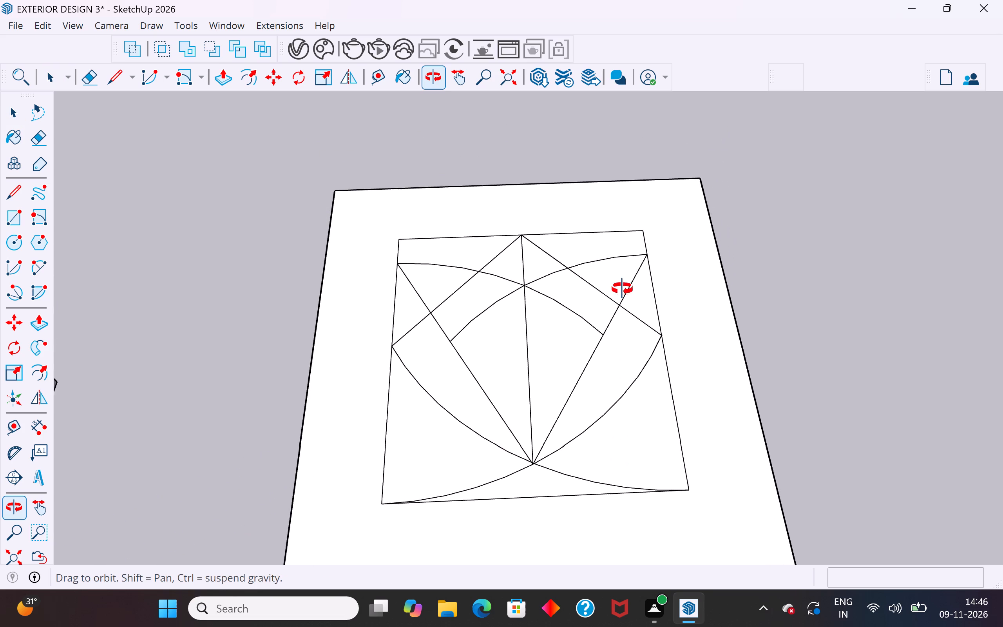
{"action": "middle_click_drag", "start_coordinate": [622, 289], "coordinate": [625, 437]}
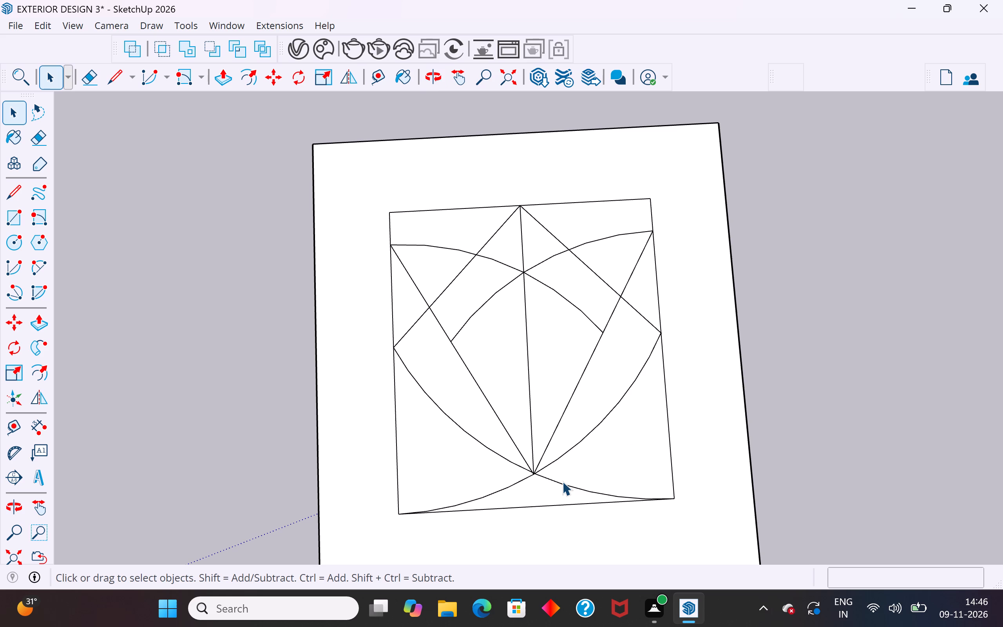
{"action": "left_click", "coordinate": [504, 222]}
{"action": "key", "text": "Delete"}
{"action": "left_click", "coordinate": [544, 229]}
{"action": "key", "text": "Delete"}
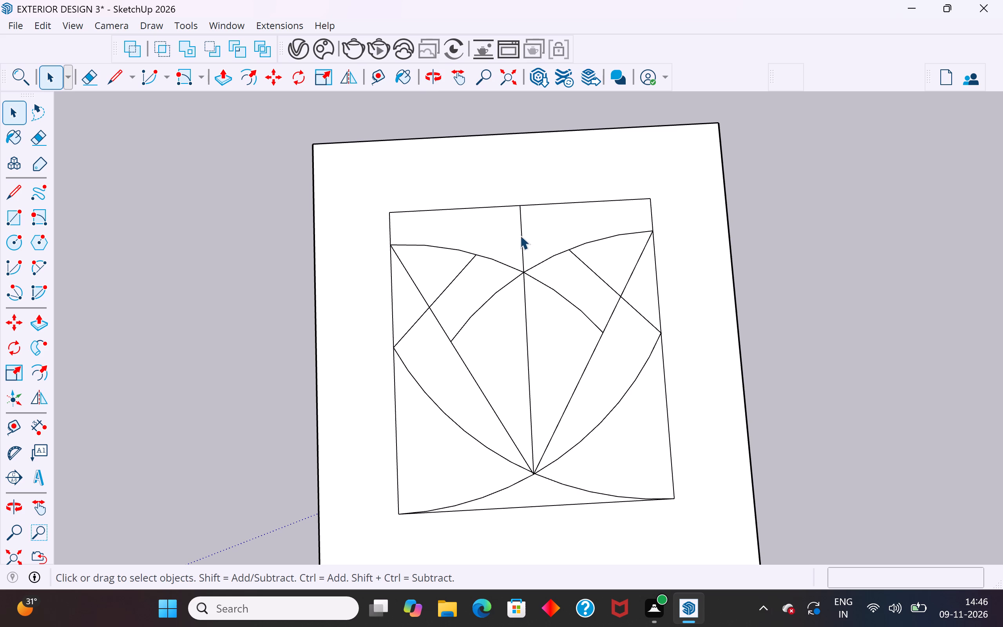
{"action": "left_click", "coordinate": [520, 235]}
{"action": "key", "text": "Delete"}
Examine the trimmed arc-and-line pattern and the thin area between the arcs and the rectangle's edge from several angles.
{"action": "middle_click_drag", "start_coordinate": [622, 417], "coordinate": [809, 236]}
{"action": "middle_click_drag", "start_coordinate": [540, 390], "coordinate": [717, 379]}
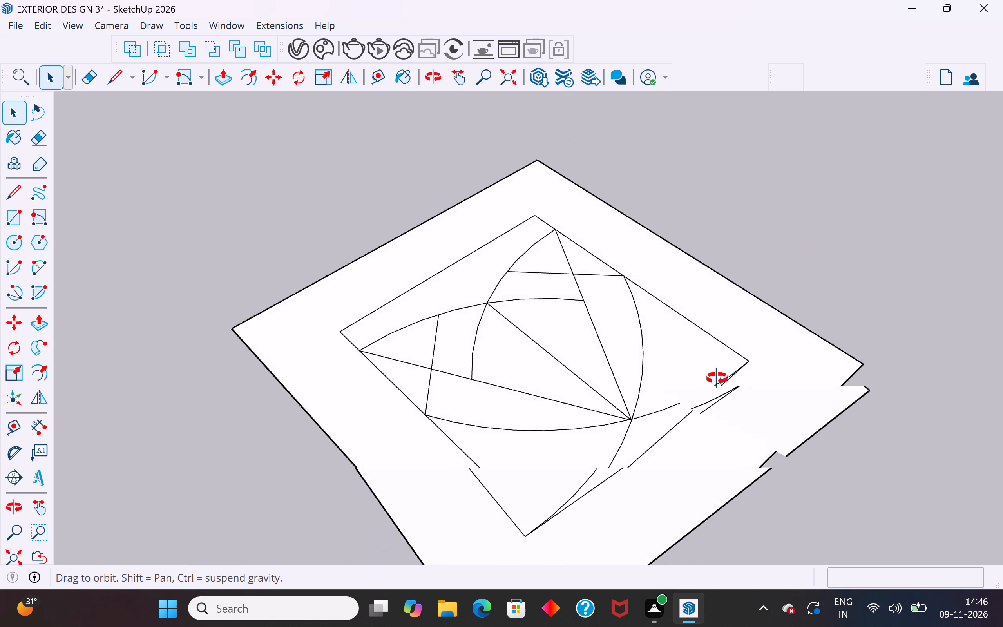
{"action": "middle_click_drag", "start_coordinate": [717, 379], "coordinate": [880, 353]}
{"action": "scroll", "coordinate": [514, 321], "scroll_direction": "up", "scroll_amount": 1}
{"action": "middle_click_drag", "start_coordinate": [516, 321], "coordinate": [831, 350]}
{"action": "middle_click_drag", "start_coordinate": [500, 391], "coordinate": [672, 450]}
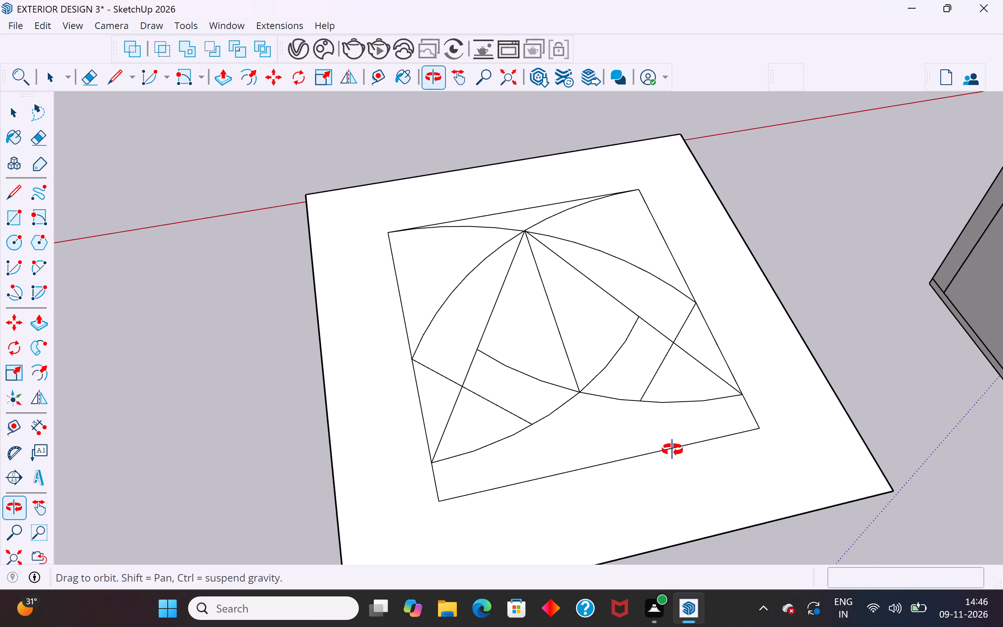
{"action": "middle_click_drag", "start_coordinate": [672, 450], "coordinate": [603, 438]}
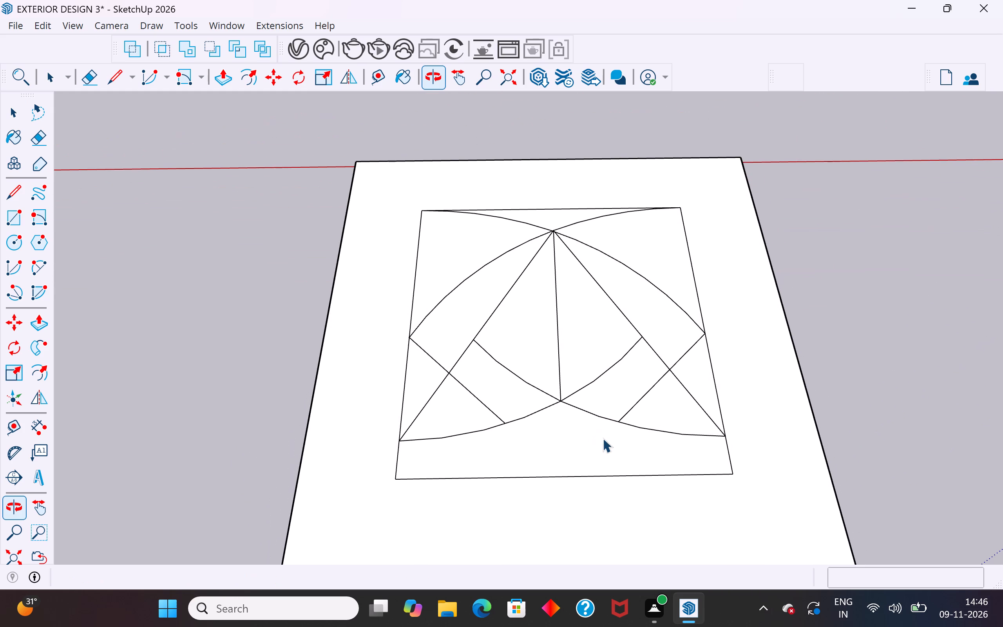
{"action": "scroll", "coordinate": [608, 408], "scroll_direction": "up", "scroll_amount": 3}
{"action": "middle_click_drag", "start_coordinate": [606, 405], "coordinate": [618, 512]}
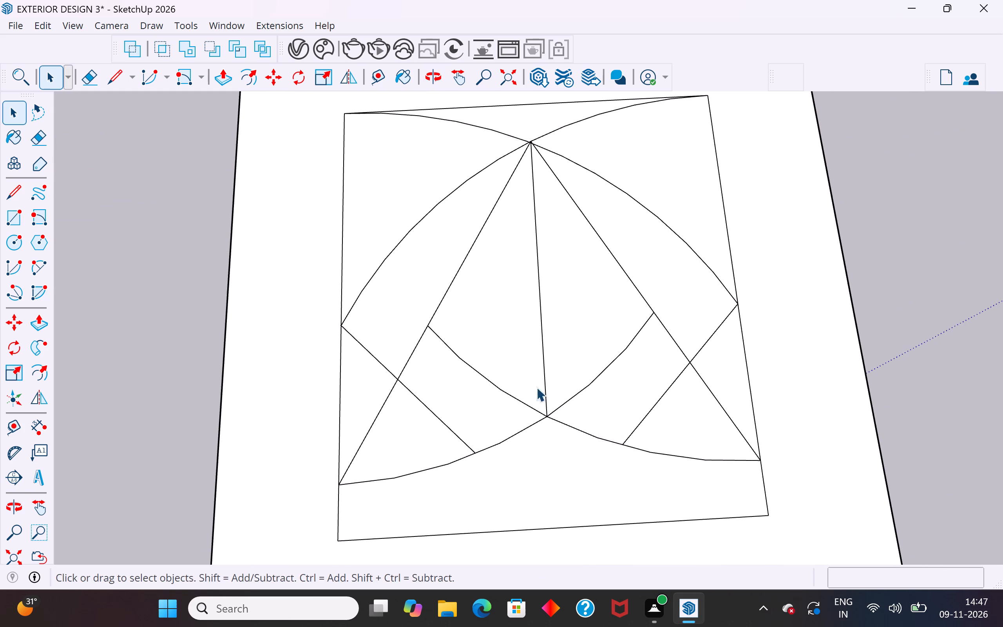
{"action": "scroll", "coordinate": [510, 413], "scroll_direction": "down", "scroll_amount": 4}
{"action": "scroll", "coordinate": [544, 282], "scroll_direction": "down", "scroll_amount": 3}
{"action": "scroll", "coordinate": [546, 226], "scroll_direction": "up", "scroll_amount": 3}
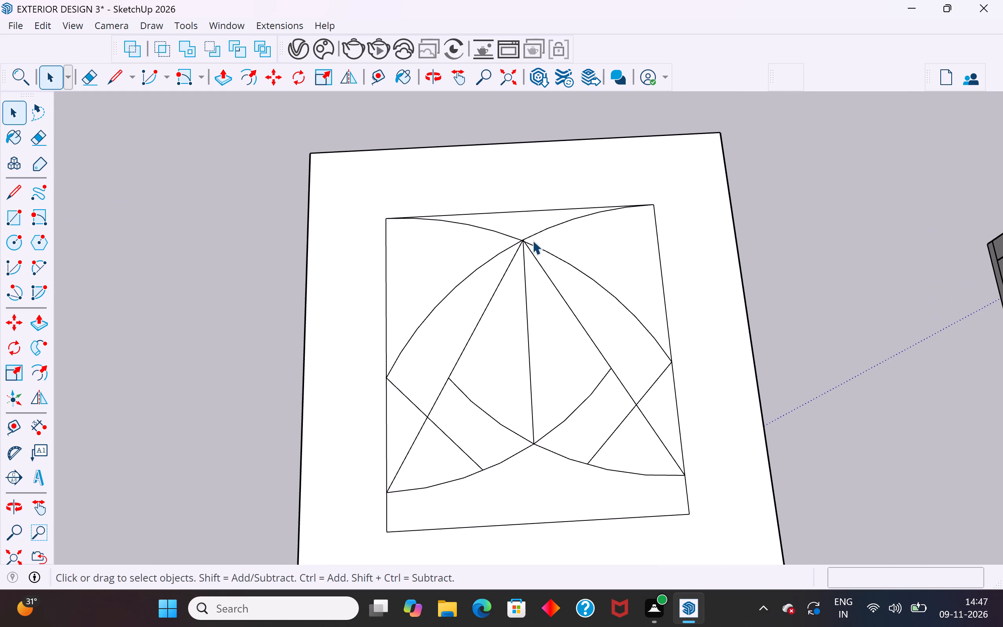
{"action": "left_click", "coordinate": [527, 221]}
{"action": "scroll", "coordinate": [527, 221], "scroll_direction": "up", "scroll_amount": 5}
{"action": "middle_click_drag", "start_coordinate": [607, 298], "coordinate": [533, 259]}
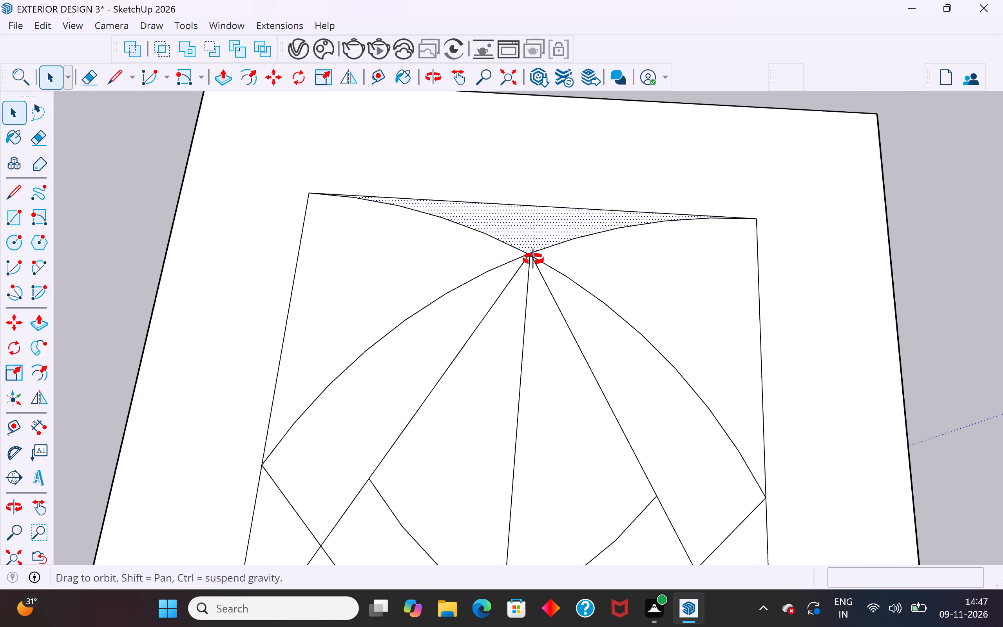
{"action": "middle_click_drag", "start_coordinate": [533, 259], "coordinate": [489, 170]}
{"action": "middle_click_drag", "start_coordinate": [609, 302], "coordinate": [230, 256]}
{"action": "scroll", "coordinate": [513, 319], "scroll_direction": "up", "scroll_amount": 1}
{"action": "middle_click_drag", "start_coordinate": [513, 319], "coordinate": [341, 261]}
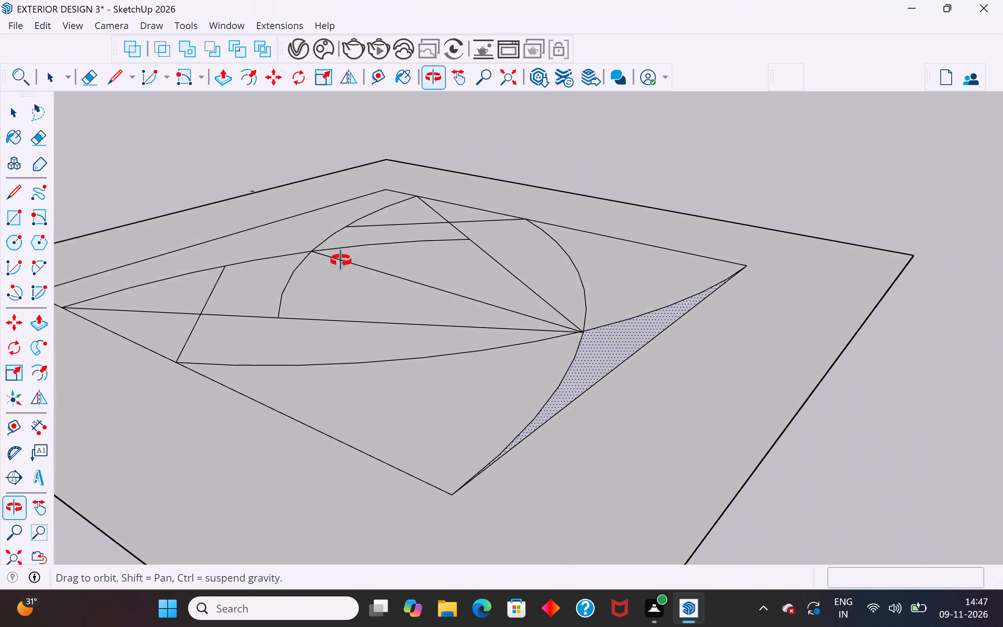
{"action": "middle_click_drag", "start_coordinate": [341, 261], "coordinate": [428, 317]}
{"action": "middle_click_drag", "start_coordinate": [620, 360], "coordinate": [618, 335]}
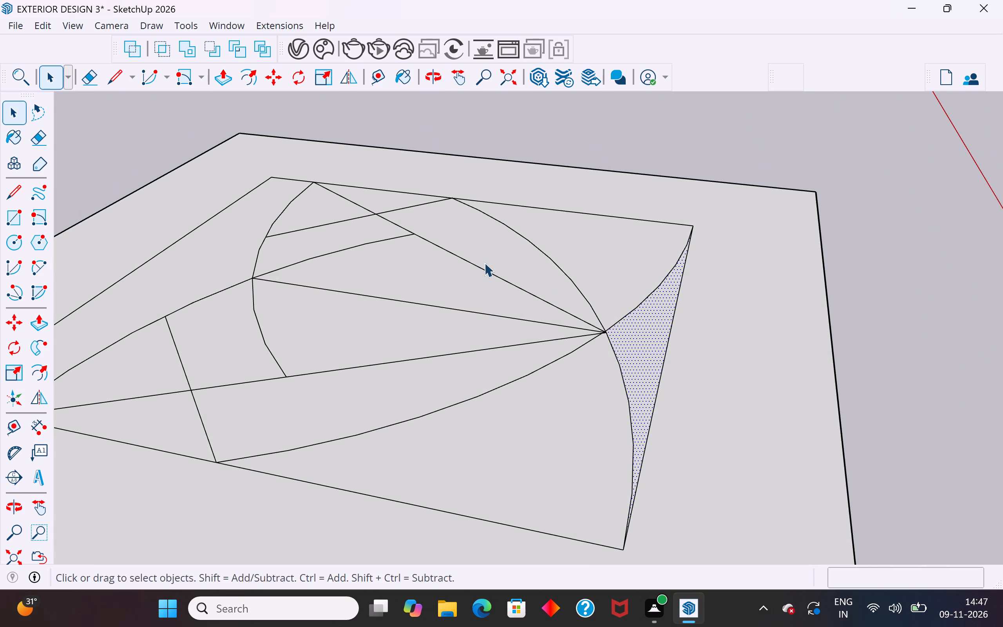
{"action": "middle_click_drag", "start_coordinate": [491, 266], "coordinate": [558, 320]}
Offset the outline of one curved side area, between a slanted fan line and a shallower arc, inward by about 1 9/16".
{"action": "left_click", "coordinate": [498, 253]}
{"action": "middle_click_drag", "start_coordinate": [494, 265], "coordinate": [564, 292]}
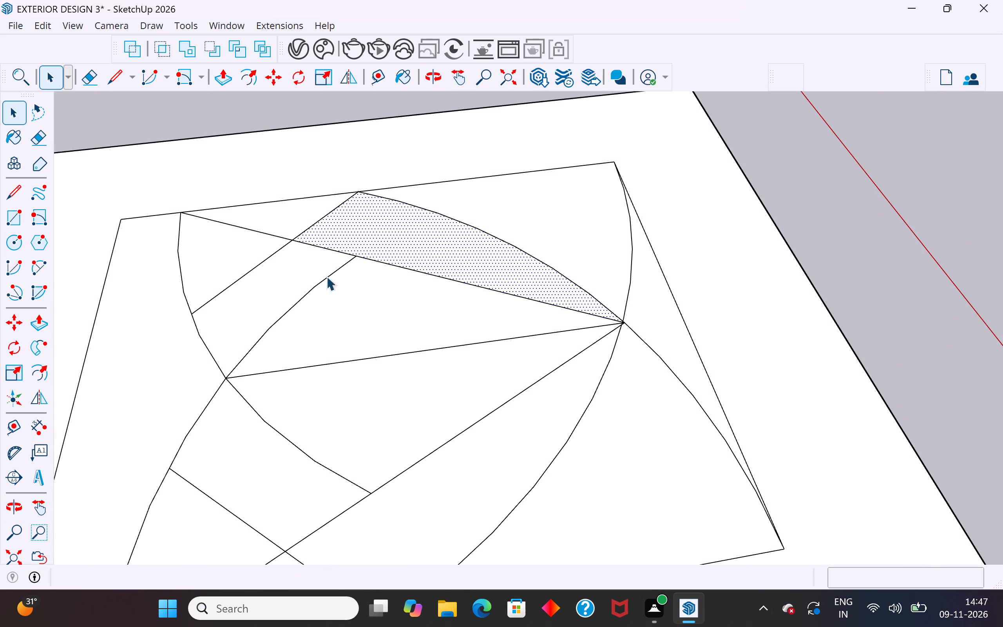
{"action": "scroll", "coordinate": [589, 344], "scroll_direction": "down", "scroll_amount": 3}
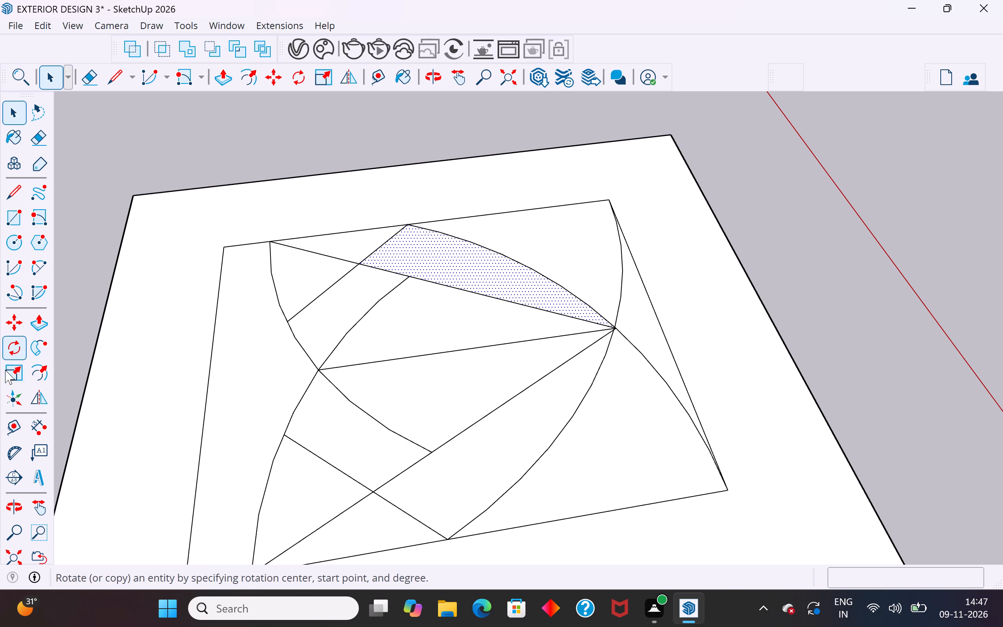
{"action": "left_click", "coordinate": [43, 367]}
{"action": "left_click", "coordinate": [430, 232]}
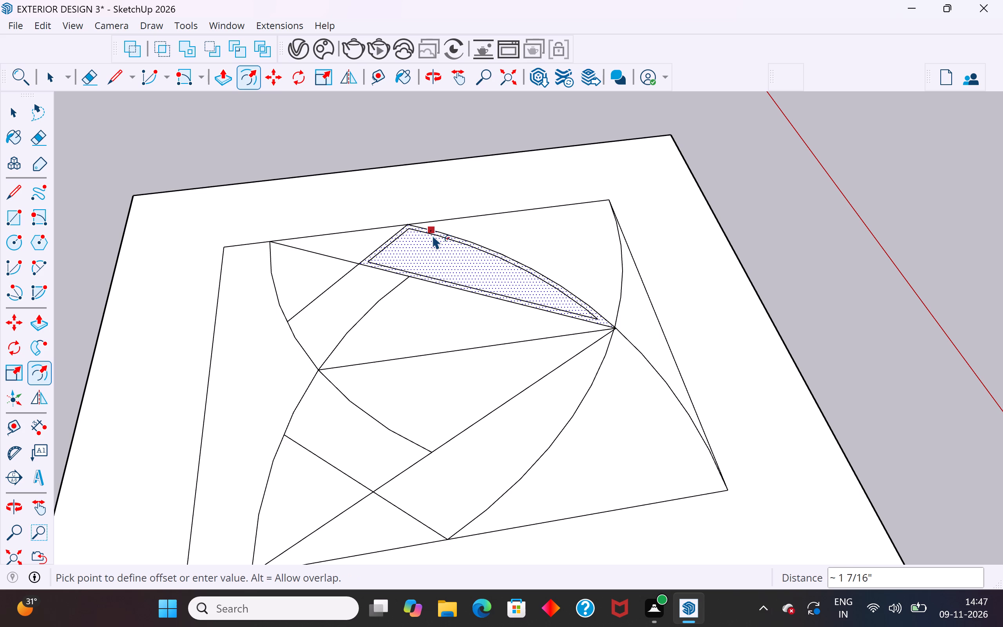
{"action": "left_click", "coordinate": [433, 236]}
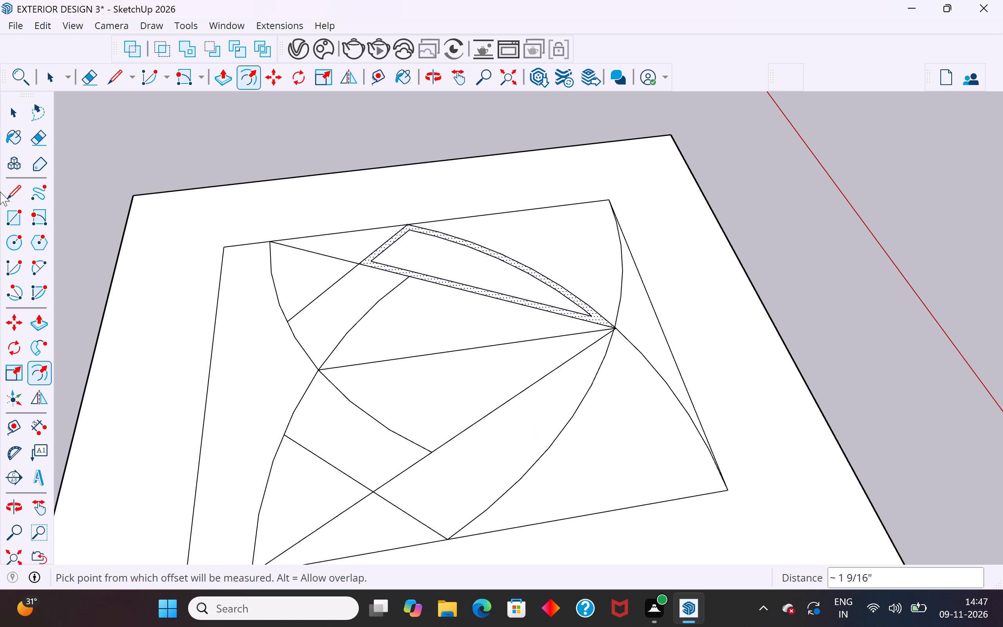
{"action": "left_click", "coordinate": [9, 109]}
Repeat the same inward offset on the matching curved area on the other side of the fan.
{"action": "left_click", "coordinate": [499, 449]}
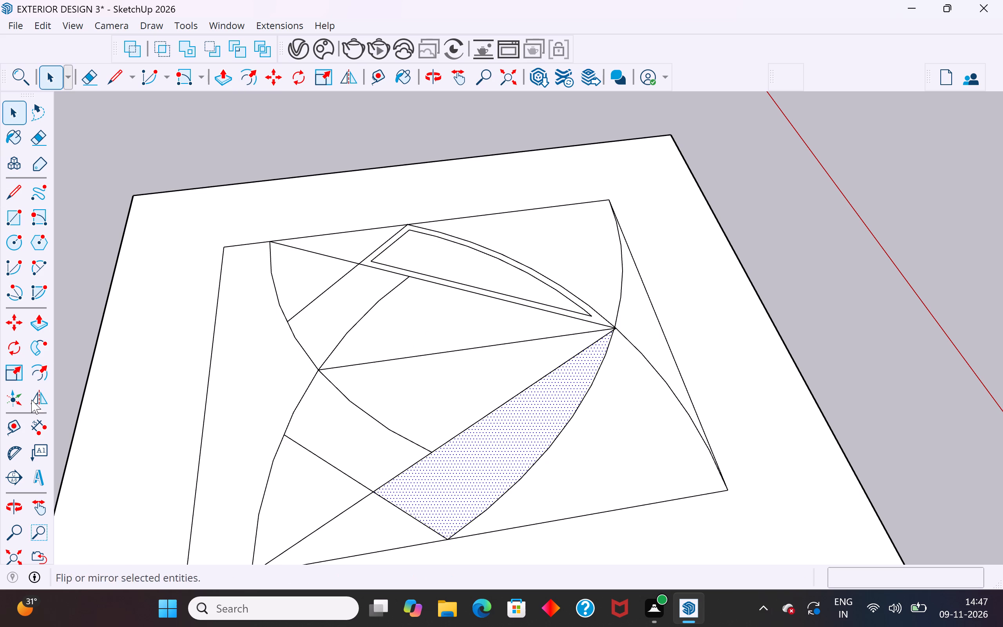
{"action": "left_click", "coordinate": [40, 367]}
{"action": "double_click", "coordinate": [500, 453]}
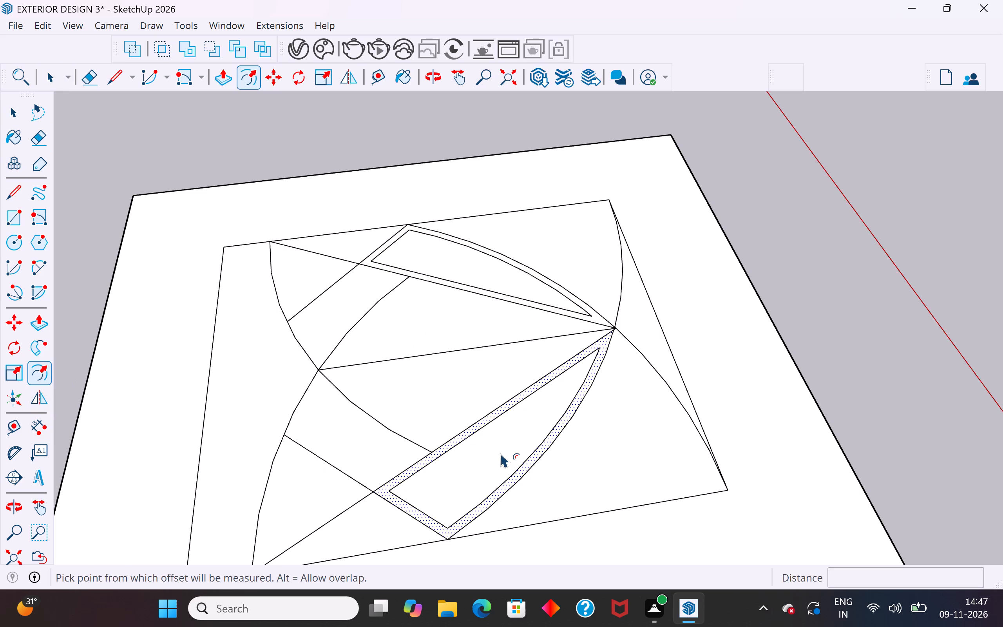
{"action": "left_click", "coordinate": [18, 114]}
{"action": "left_click", "coordinate": [184, 156]}
Draw a circle of about 6 9/16" radius inside one of the two central fan areas beside the middle line.
{"action": "middle_click_drag", "start_coordinate": [554, 388], "coordinate": [532, 400]}
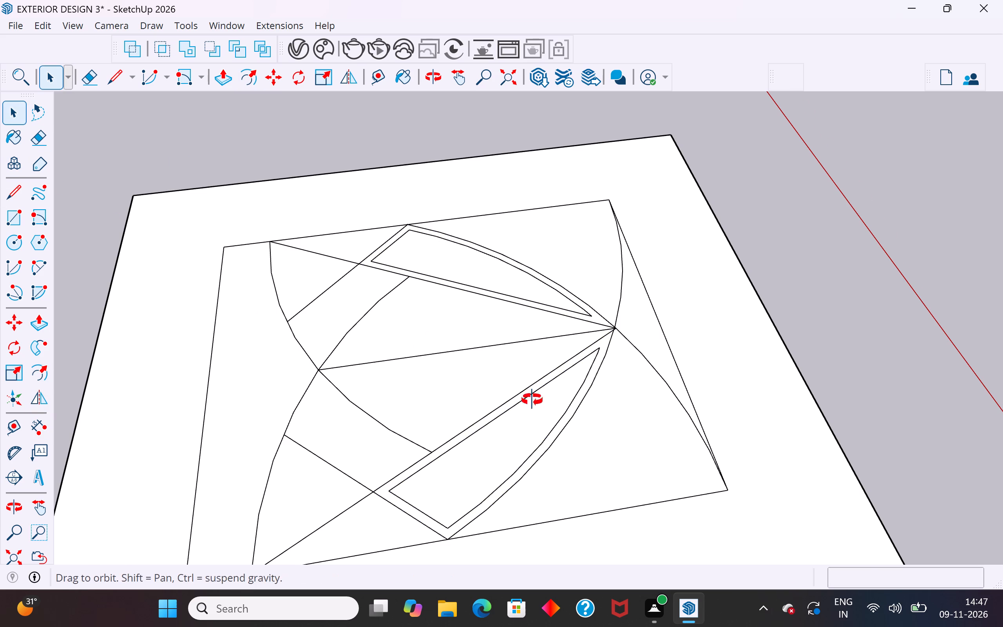
{"action": "middle_click_drag", "start_coordinate": [532, 400], "coordinate": [334, 414]}
{"action": "scroll", "coordinate": [522, 536], "scroll_direction": "down", "scroll_amount": 5}
{"action": "middle_click_drag", "start_coordinate": [554, 545], "coordinate": [750, 500]}
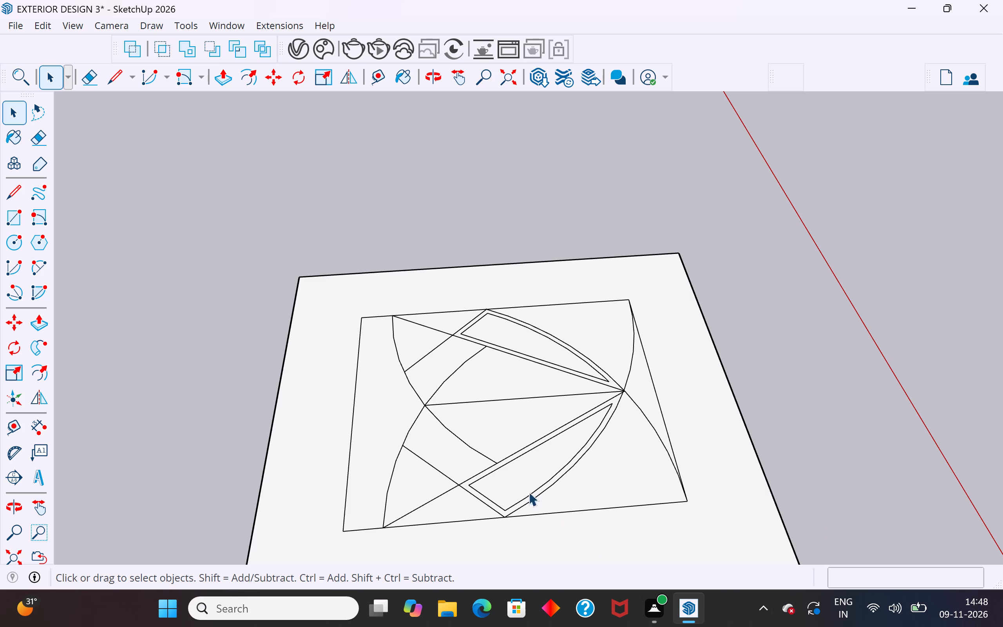
{"action": "middle_click_drag", "start_coordinate": [514, 479], "coordinate": [537, 495]}
{"action": "scroll", "coordinate": [500, 404], "scroll_direction": "up", "scroll_amount": 2}
{"action": "left_click", "coordinate": [489, 429]}
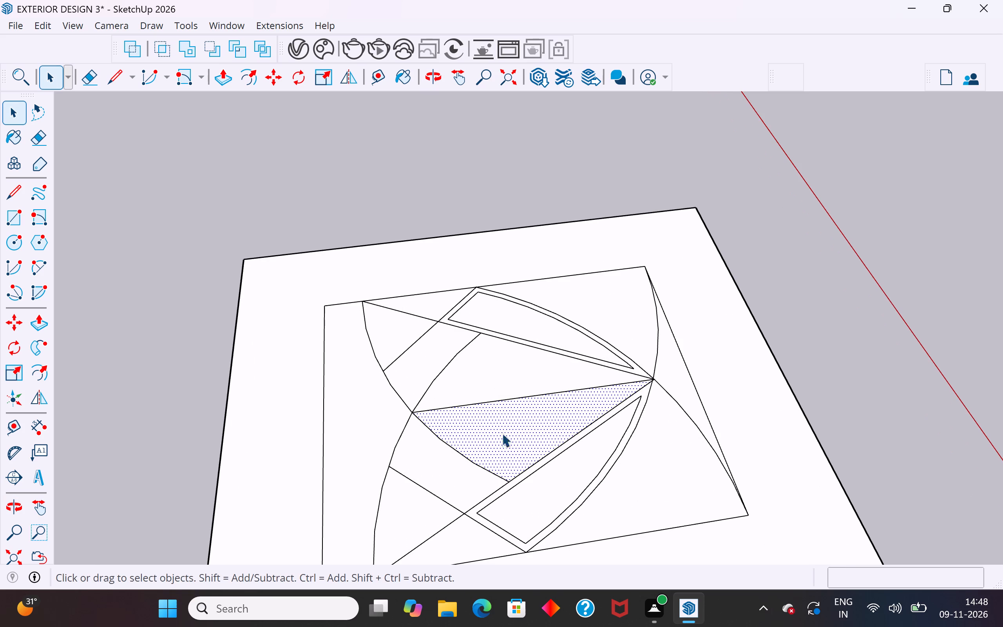
{"action": "left_click", "coordinate": [791, 206]}
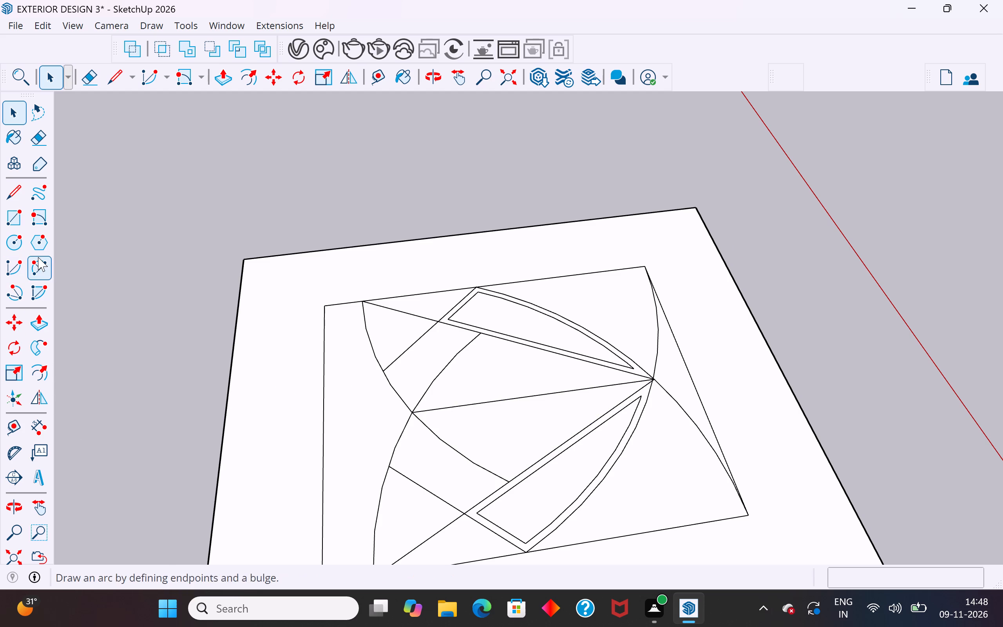
{"action": "left_click", "coordinate": [18, 245]}
{"action": "scroll", "coordinate": [490, 418], "scroll_direction": "up", "scroll_amount": 4}
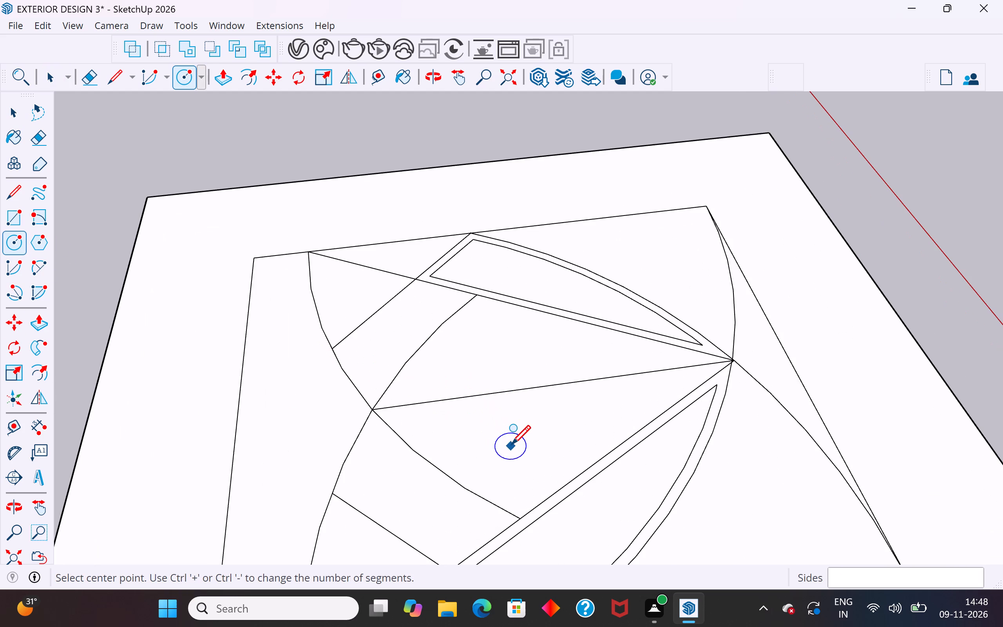
{"action": "left_click", "coordinate": [513, 439]}
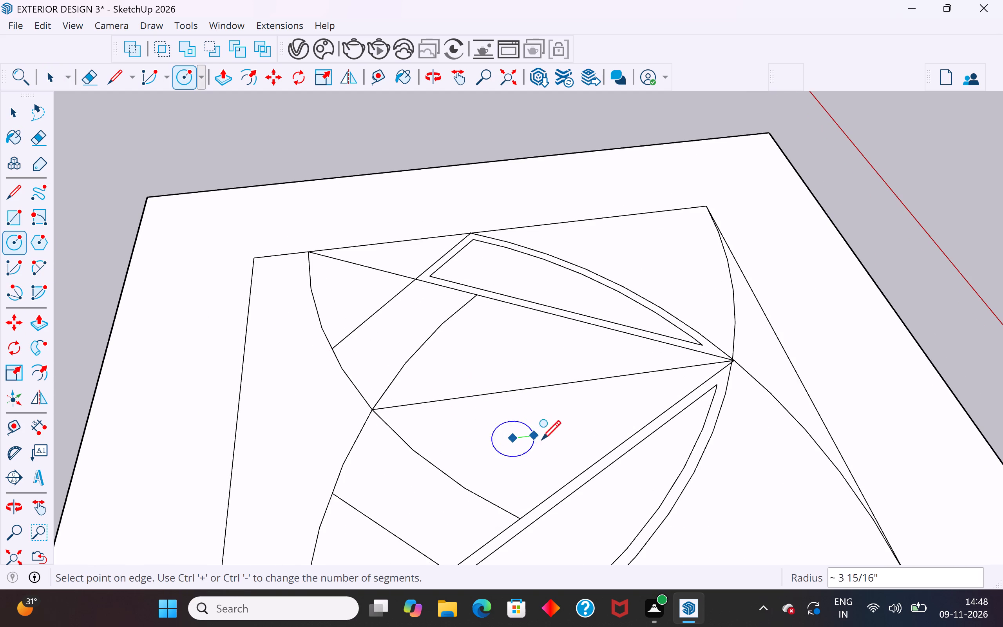
{"action": "left_click", "coordinate": [551, 440]}
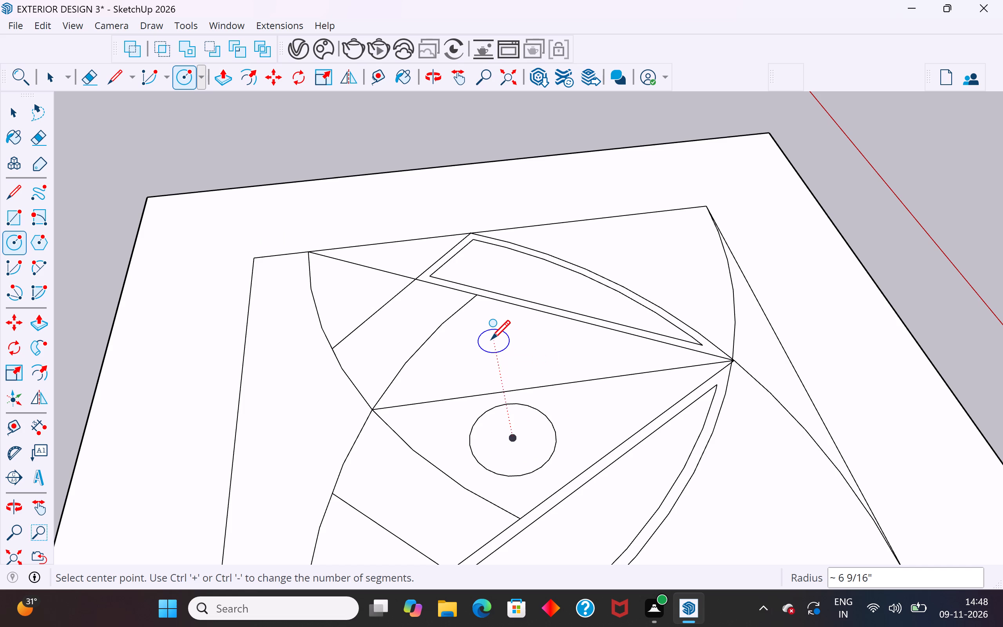
{"action": "left_click", "coordinate": [14, 115]}
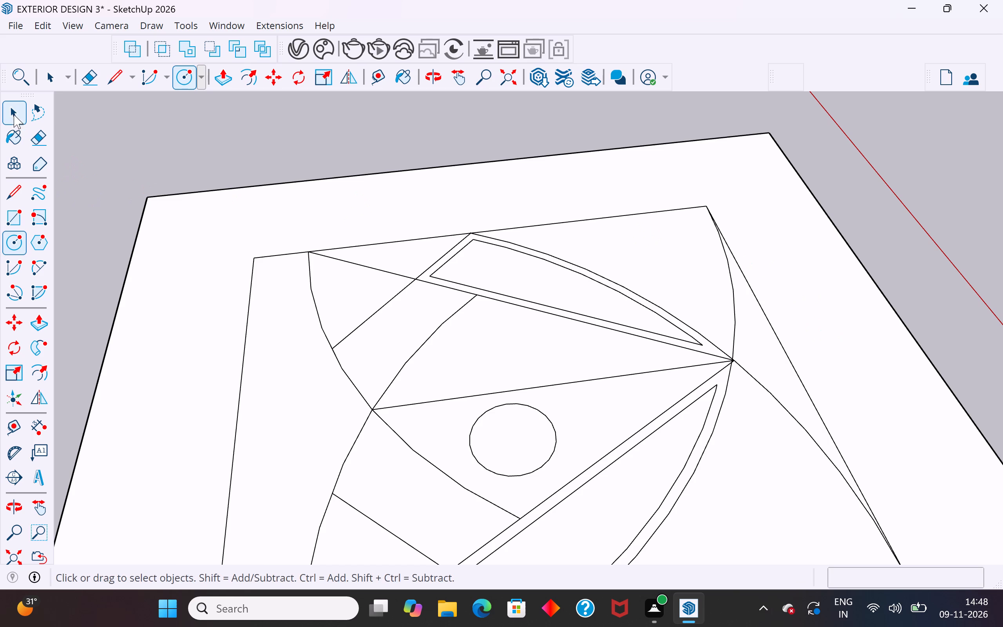
{"action": "left_click", "coordinate": [228, 128]}
Copy the circle from its centre across the middle line into the other central fan area, about 1' 6 7/8" away.
{"action": "left_click", "coordinate": [550, 455]}
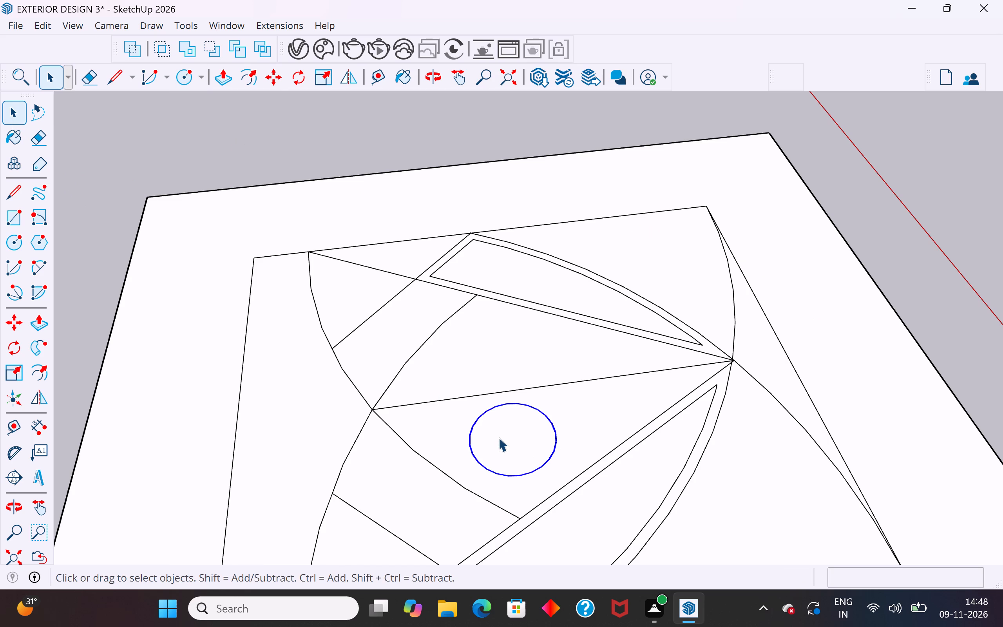
{"action": "key", "text": "m"}
{"action": "left_click", "coordinate": [512, 439]}
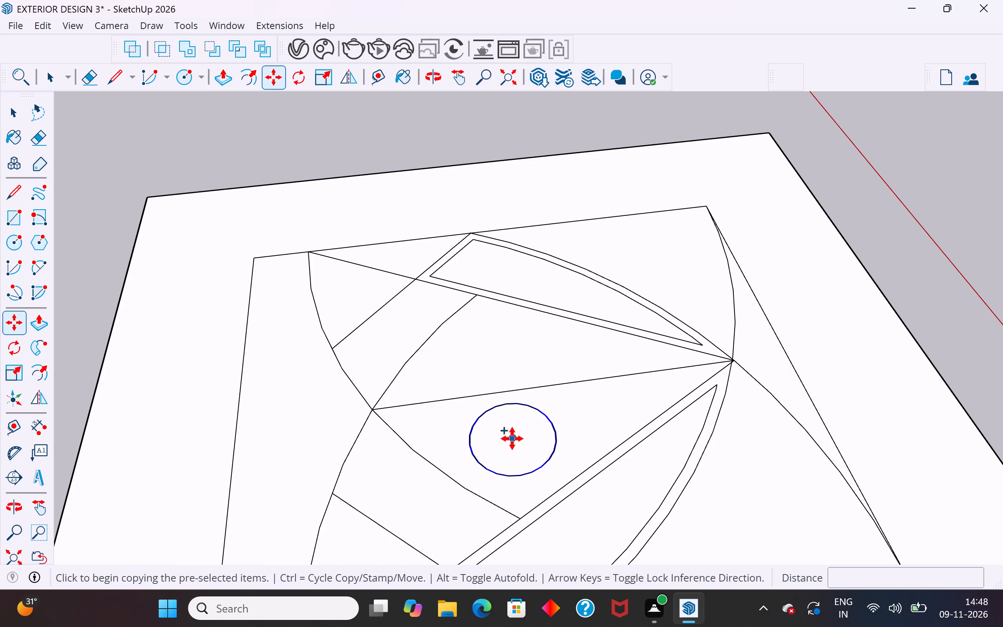
{"action": "scroll", "coordinate": [492, 337], "scroll_direction": "up", "scroll_amount": 6}
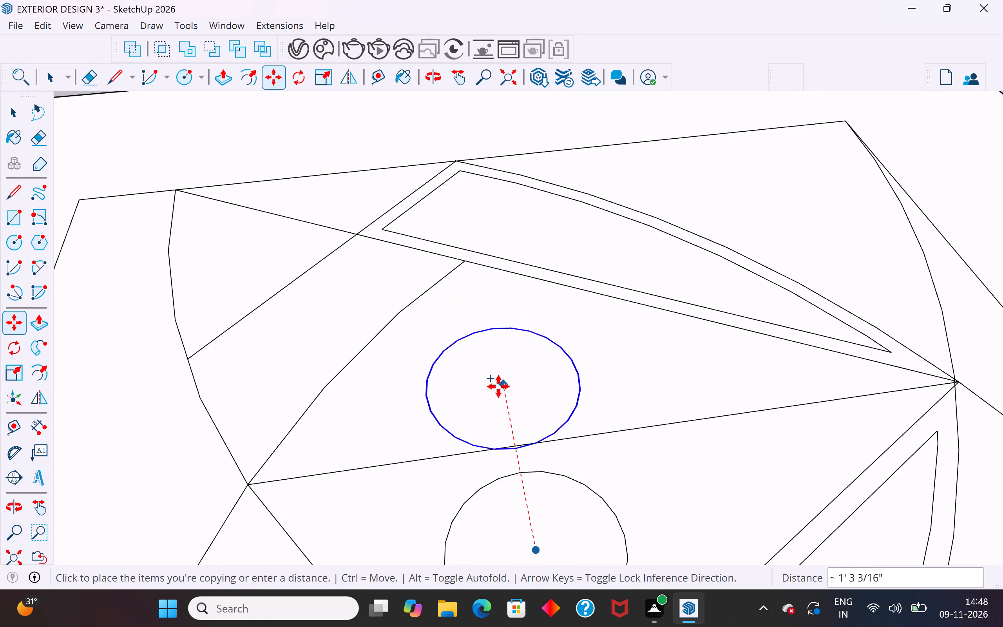
{"action": "left_click", "coordinate": [502, 352]}
{"action": "scroll", "coordinate": [506, 424], "scroll_direction": "down", "scroll_amount": 12}
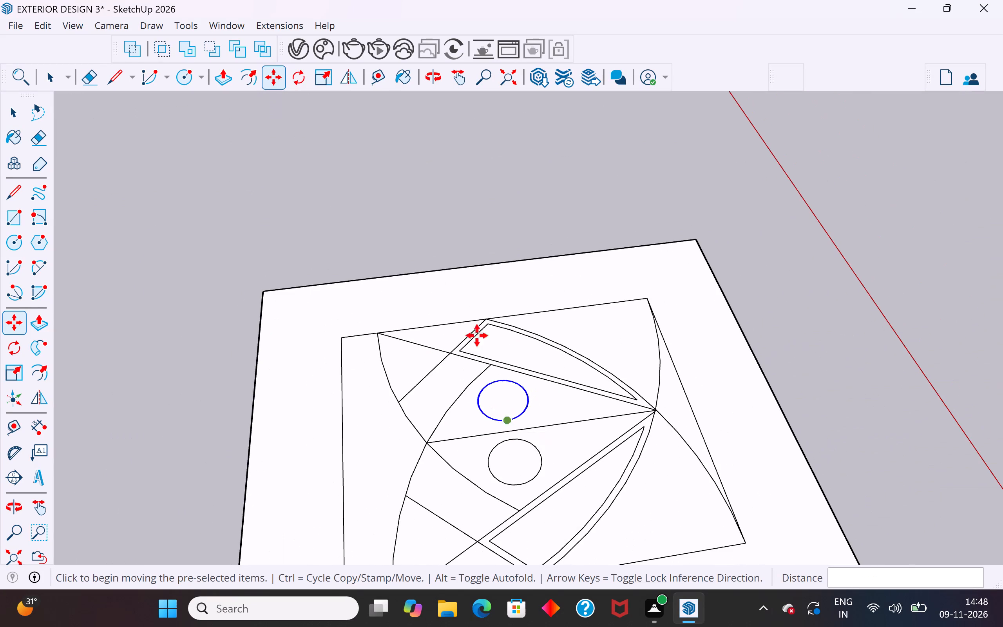
{"action": "left_click", "coordinate": [22, 113]}
{"action": "left_click", "coordinate": [408, 207]}
Examine the ceiling pattern with its inset bands and two circles from several angles.
{"action": "middle_click_drag", "start_coordinate": [581, 470], "coordinate": [529, 200]}
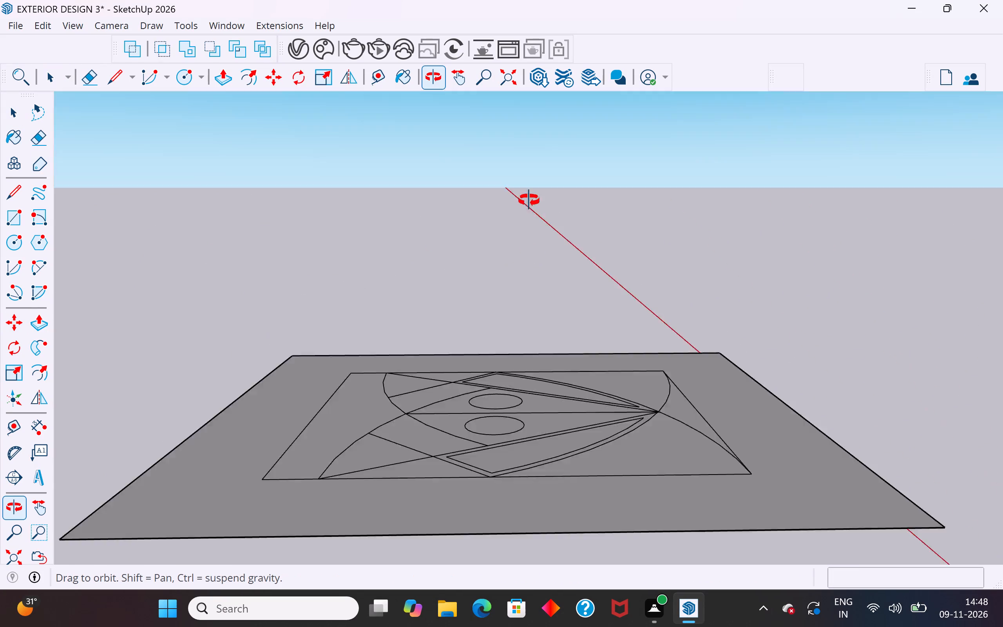
{"action": "middle_click_drag", "start_coordinate": [529, 200], "coordinate": [556, 307]}
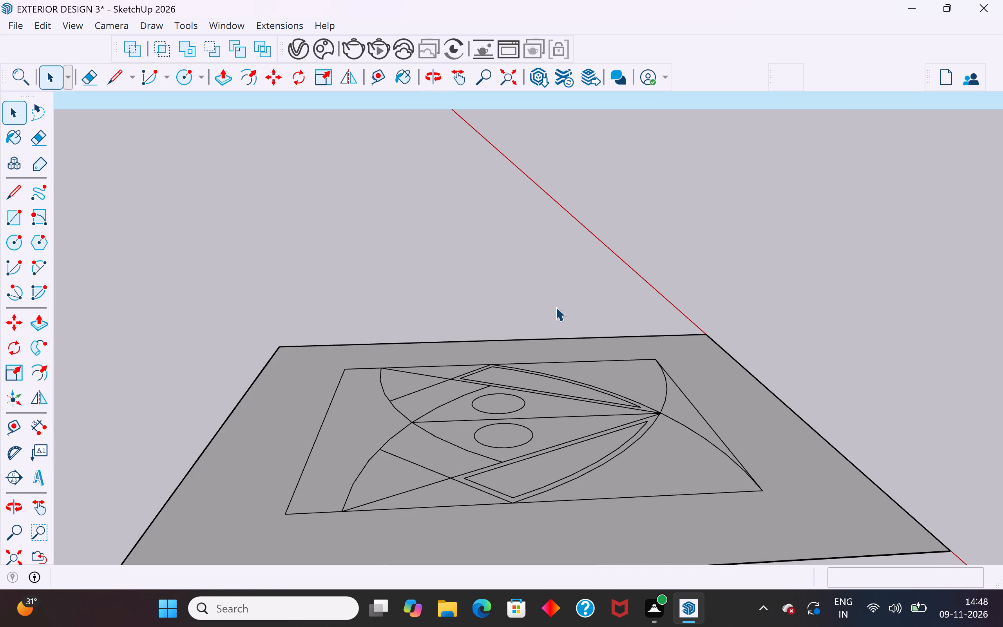
{"action": "scroll", "coordinate": [556, 307], "scroll_direction": "down", "scroll_amount": 2}
{"action": "middle_click_drag", "start_coordinate": [567, 412], "coordinate": [575, 434]}
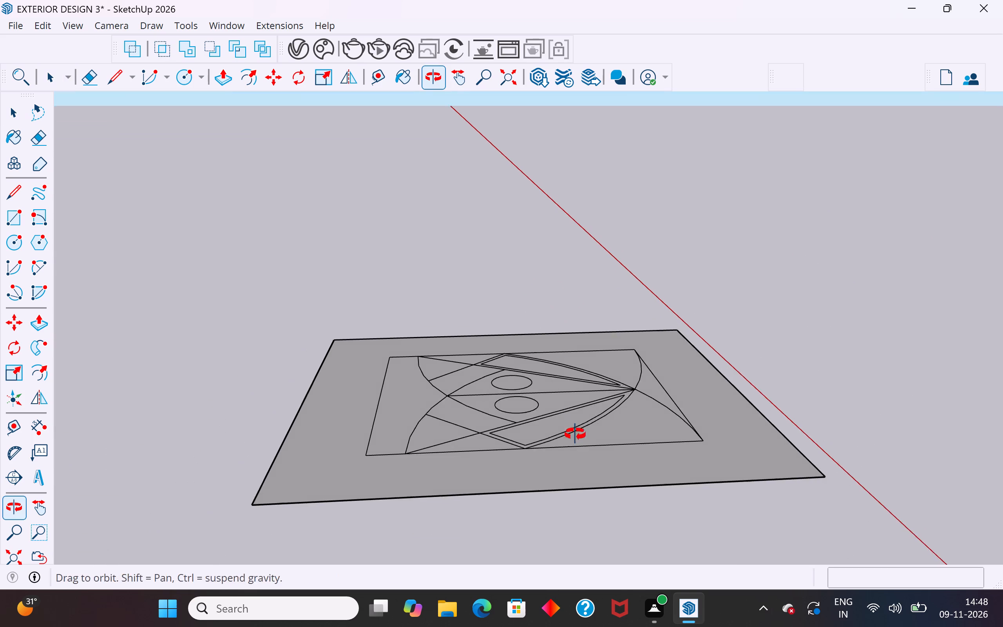
{"action": "middle_click_drag", "start_coordinate": [575, 434], "coordinate": [595, 481]}
{"action": "scroll", "coordinate": [540, 448], "scroll_direction": "up", "scroll_amount": 3}
{"action": "middle_click_drag", "start_coordinate": [560, 460], "coordinate": [664, 543]}
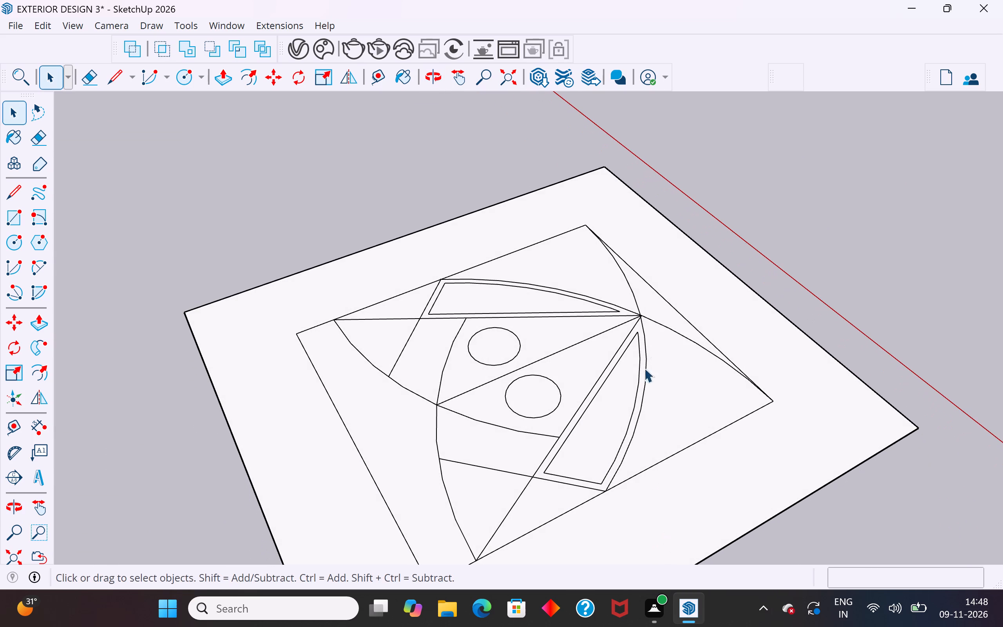
{"action": "scroll", "coordinate": [649, 306], "scroll_direction": "up", "scroll_amount": 1}
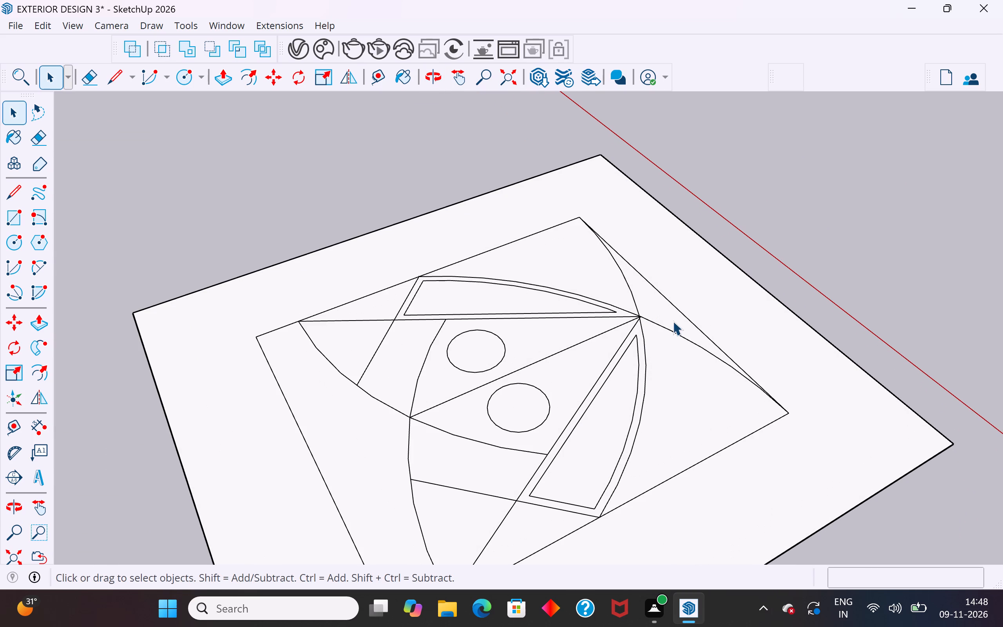
Examine the ceiling pattern's inset bands, circles and crossing arcs from several angles.
{"action": "middle_click_drag", "start_coordinate": [592, 444], "coordinate": [863, 438]}
{"action": "middle_click_drag", "start_coordinate": [693, 444], "coordinate": [751, 558]}
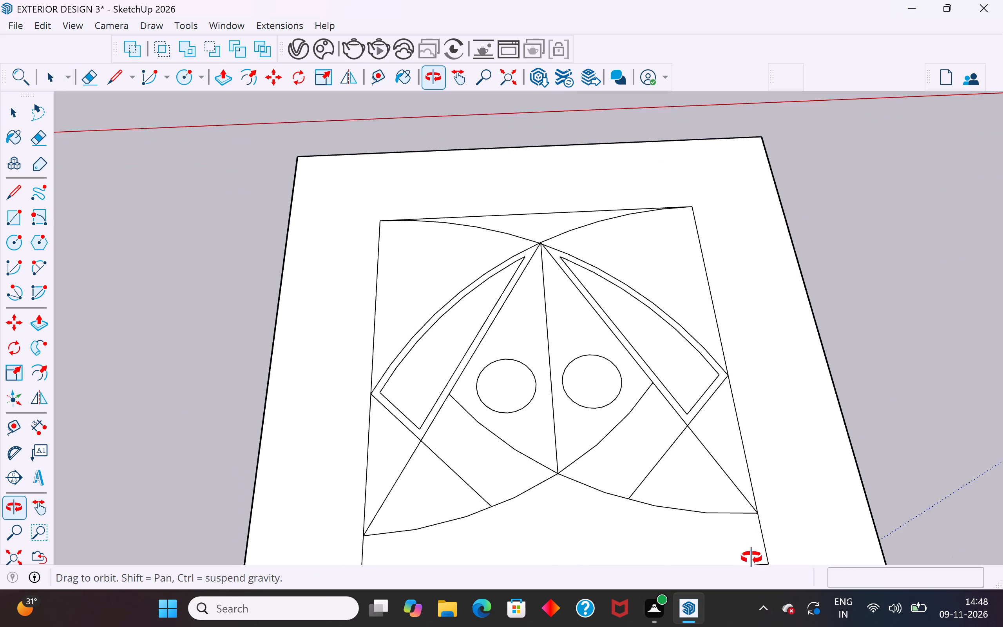
{"action": "middle_click_drag", "start_coordinate": [751, 558], "coordinate": [751, 567]}
{"action": "scroll", "coordinate": [702, 382], "scroll_direction": "up", "scroll_amount": 1}
{"action": "middle_click_drag", "start_coordinate": [702, 382], "coordinate": [704, 426]}
{"action": "scroll", "coordinate": [633, 300], "scroll_direction": "up", "scroll_amount": 1}
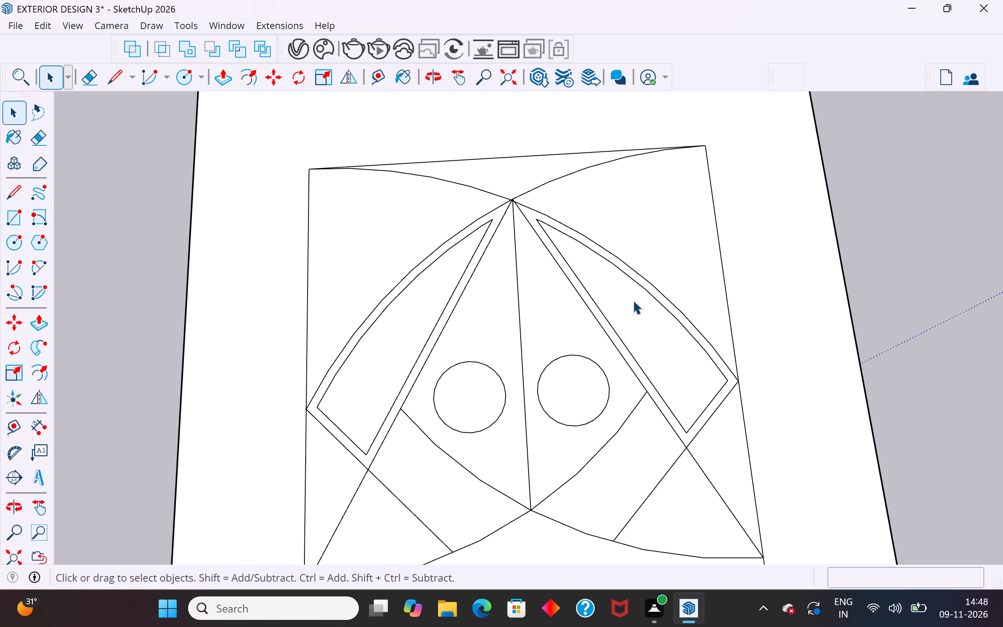
{"action": "middle_click_drag", "start_coordinate": [633, 300], "coordinate": [565, 257]}
{"action": "middle_click_drag", "start_coordinate": [664, 393], "coordinate": [706, 273]}
{"action": "middle_click_drag", "start_coordinate": [613, 439], "coordinate": [613, 461]}
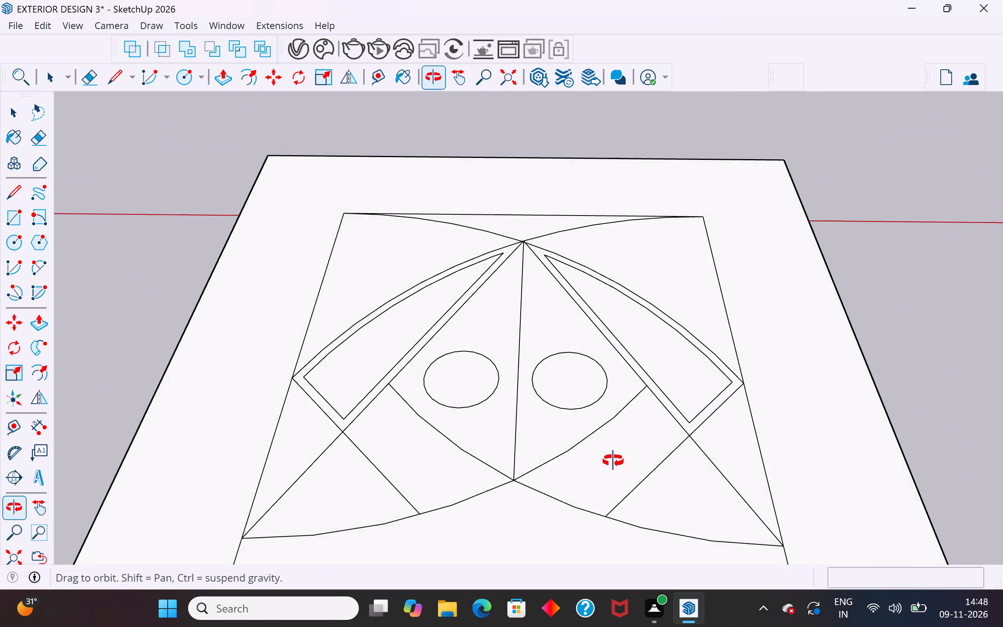
{"action": "middle_click_drag", "start_coordinate": [613, 461], "coordinate": [614, 465]}
{"action": "left_click", "coordinate": [619, 457]}
{"action": "middle_click_drag", "start_coordinate": [619, 457], "coordinate": [624, 456]}
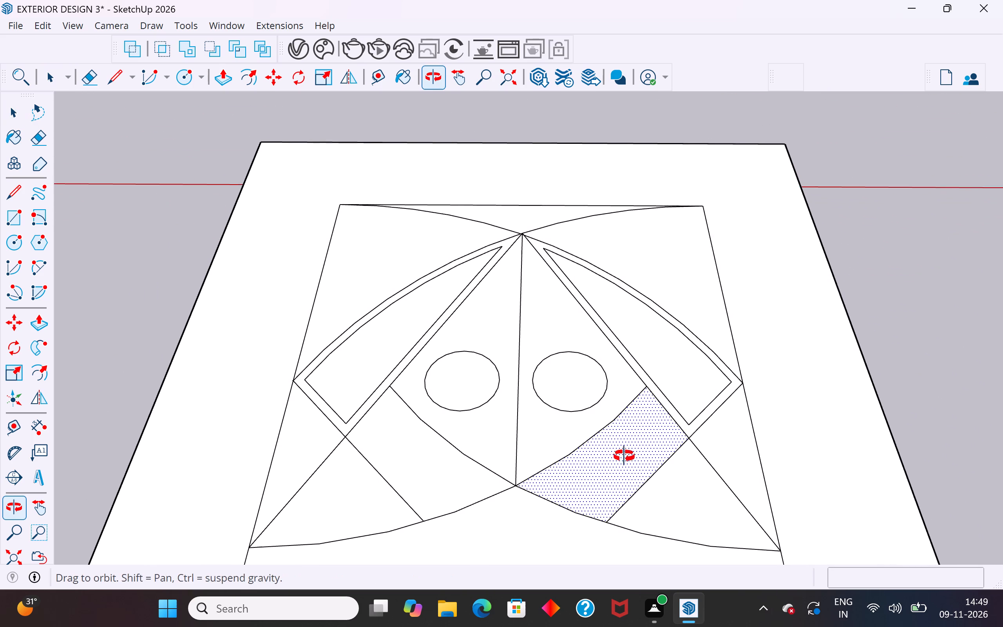
{"action": "middle_click_drag", "start_coordinate": [624, 456], "coordinate": [761, 455]}
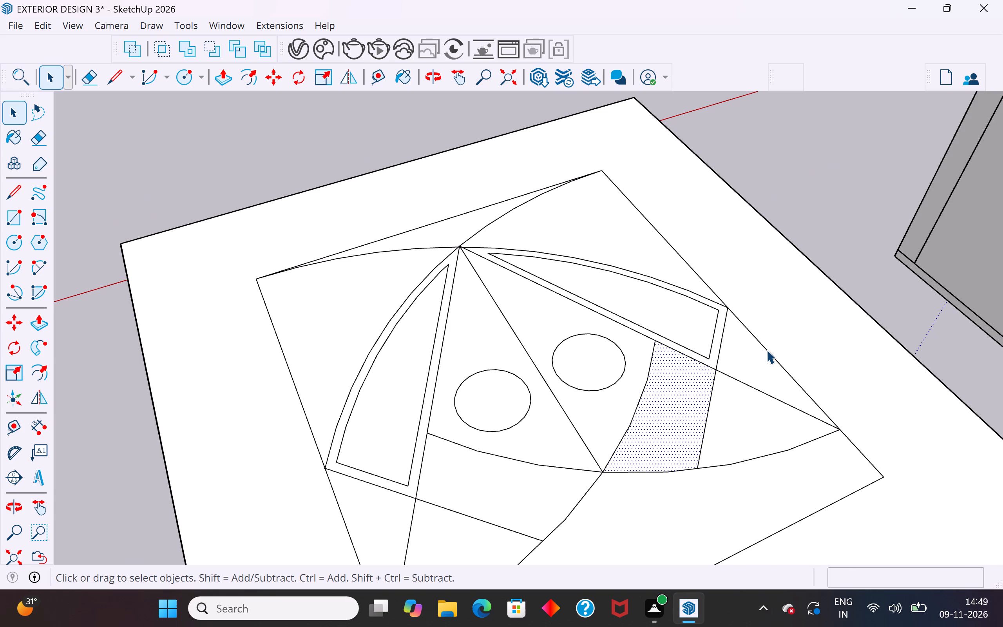
{"action": "left_click", "coordinate": [837, 199]}
{"action": "scroll", "coordinate": [662, 399], "scroll_direction": "down", "scroll_amount": 4}
{"action": "middle_click_drag", "start_coordinate": [672, 425], "coordinate": [579, 388]}
{"action": "scroll", "coordinate": [607, 461], "scroll_direction": "up", "scroll_amount": 1}
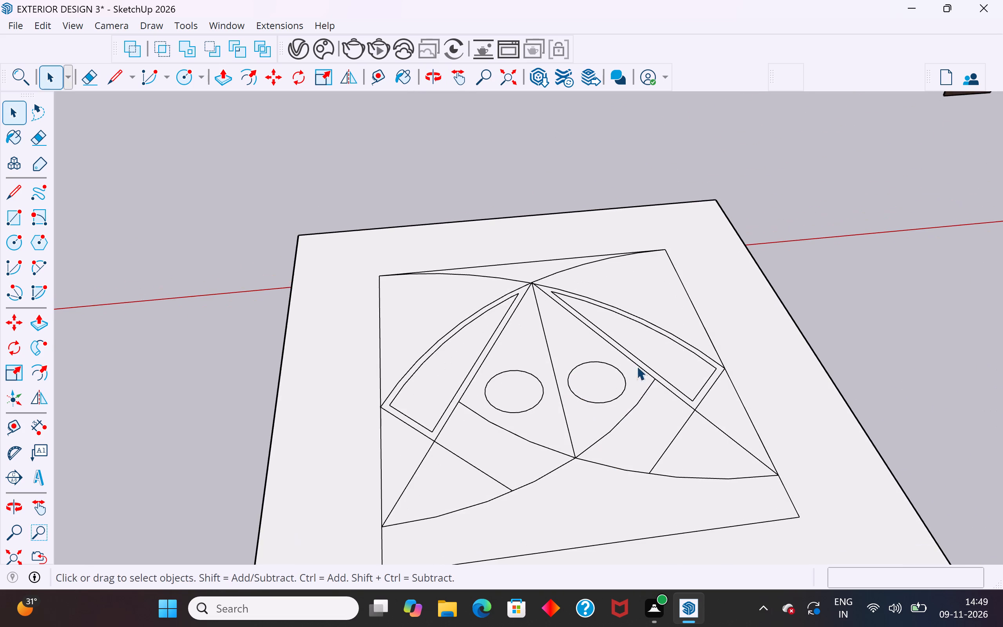
{"action": "middle_click_drag", "start_coordinate": [637, 369], "coordinate": [635, 470]}
{"action": "scroll", "coordinate": [616, 310], "scroll_direction": "down", "scroll_amount": 4}
{"action": "middle_click_drag", "start_coordinate": [623, 404], "coordinate": [623, 424]}
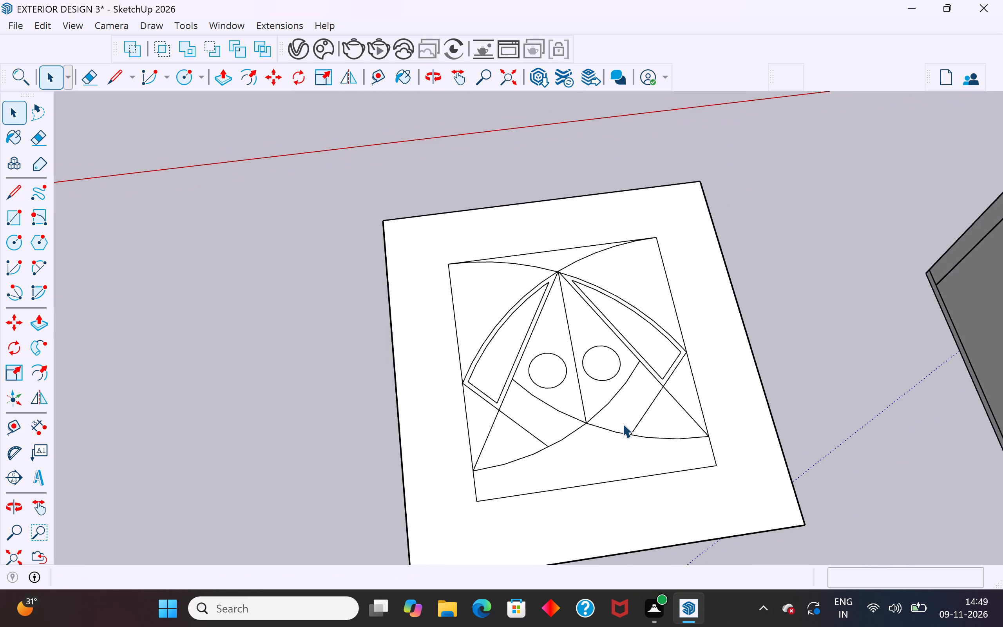
{"action": "middle_click_drag", "start_coordinate": [623, 431], "coordinate": [595, 493]}
{"action": "scroll", "coordinate": [630, 539], "scroll_direction": "up", "scroll_amount": 4}
{"action": "middle_click_drag", "start_coordinate": [755, 460], "coordinate": [732, 464]}
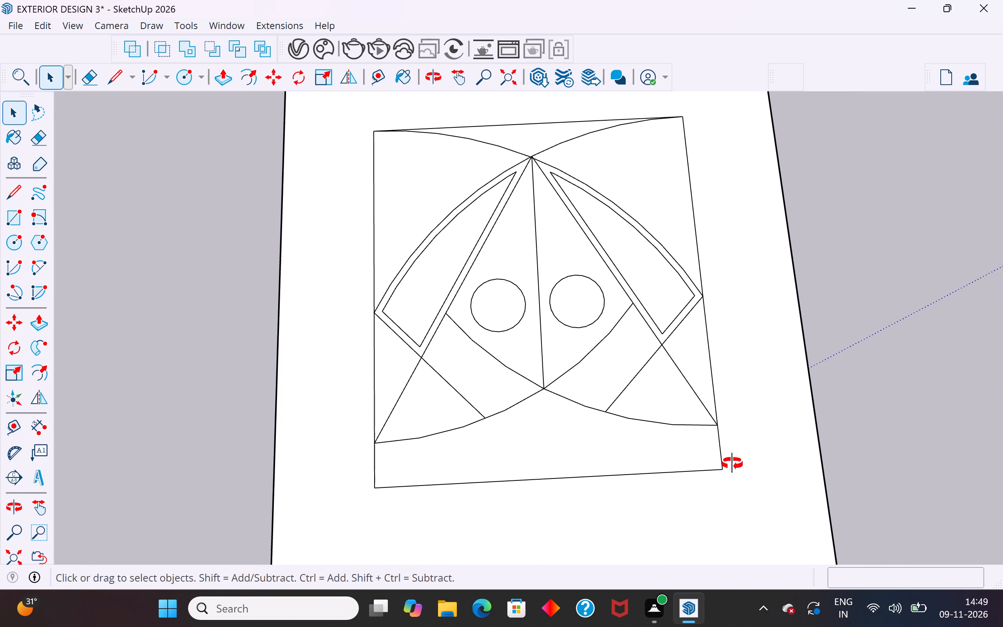
{"action": "middle_click_drag", "start_coordinate": [732, 464], "coordinate": [710, 469]}
{"action": "middle_click_drag", "start_coordinate": [630, 476], "coordinate": [690, 493]}
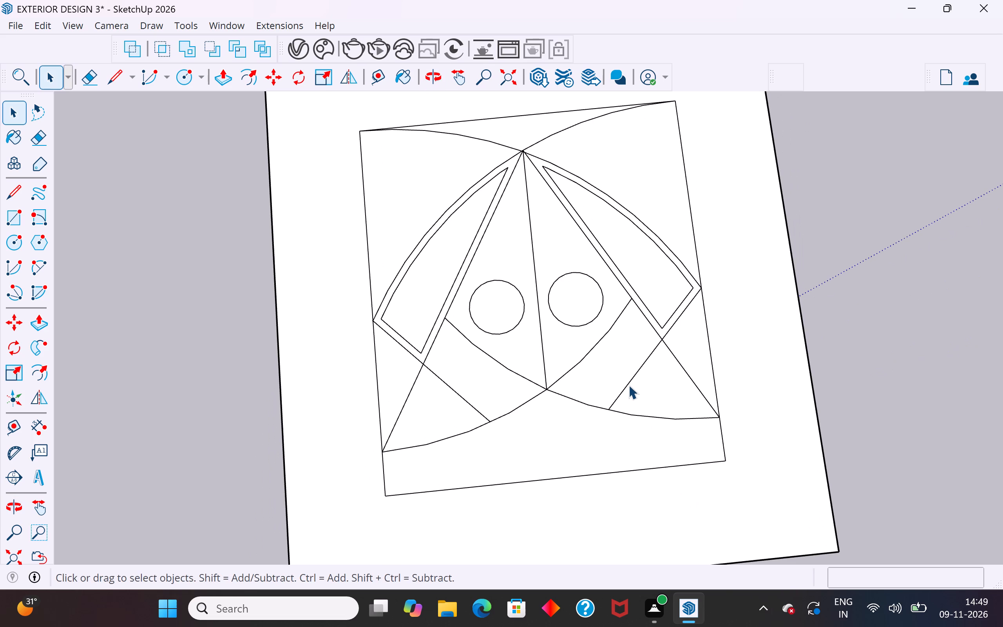
{"action": "scroll", "coordinate": [628, 383], "scroll_direction": "up", "scroll_amount": 1}
Recess the two central fan areas around the circles with Push/Pull, repeating the last-used distance and leaving the circles raised.
{"action": "left_click", "coordinate": [657, 391]}
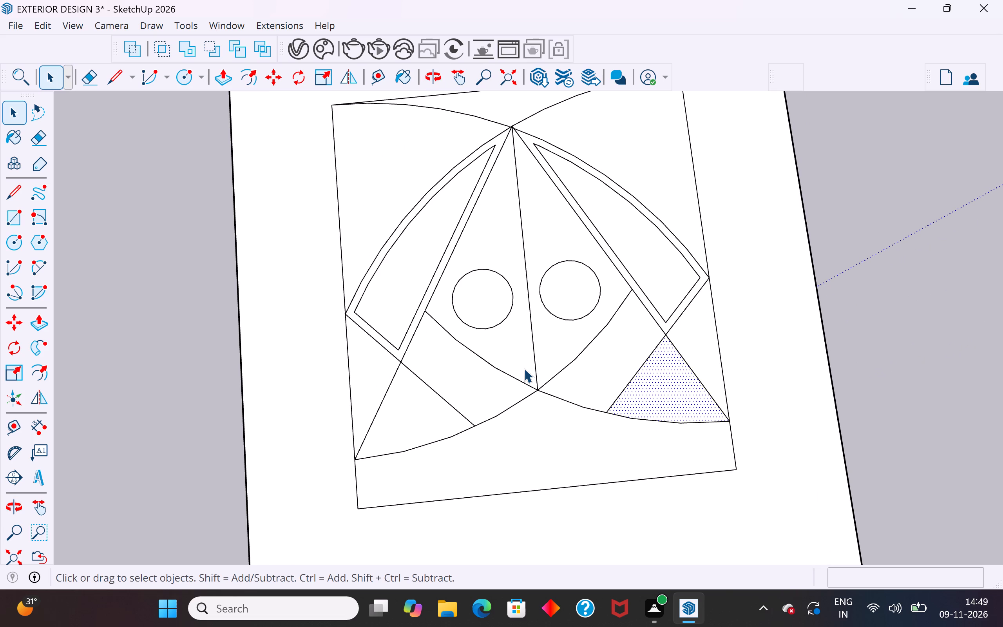
{"action": "left_click", "coordinate": [552, 223]}
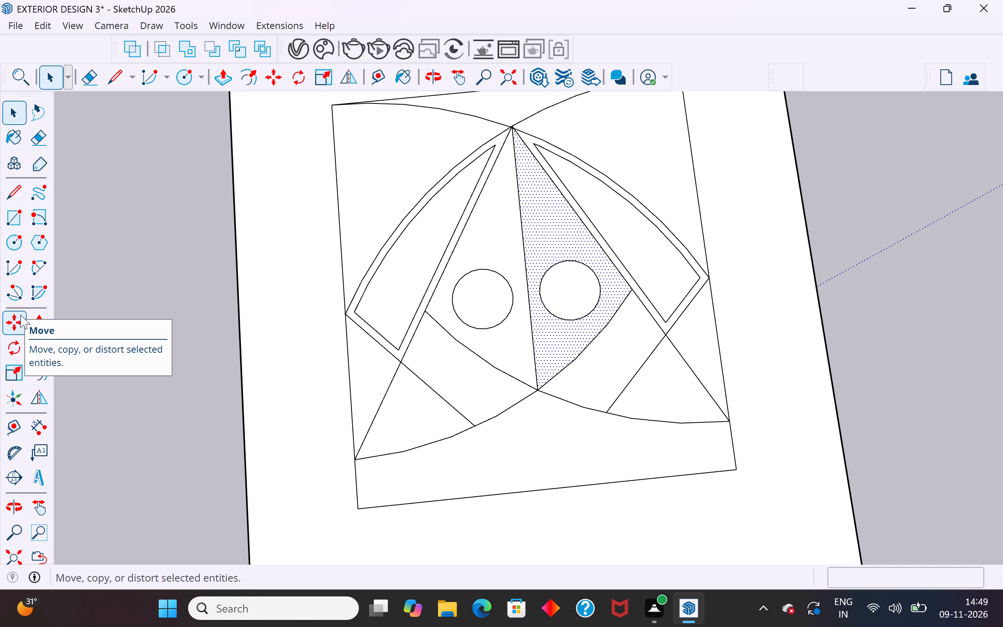
{"action": "left_click", "coordinate": [44, 315]}
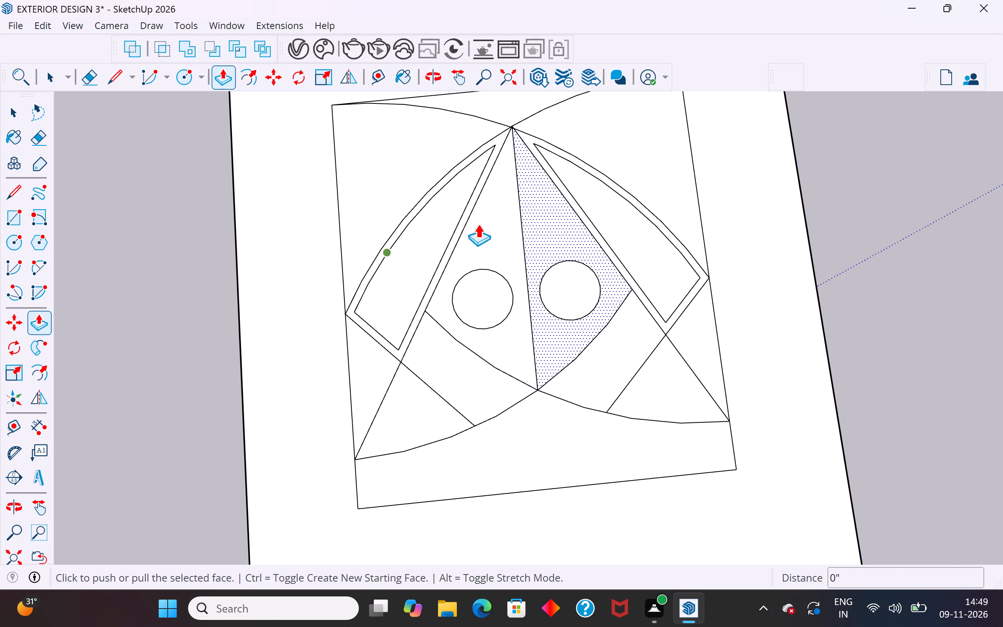
{"action": "double_click", "coordinate": [549, 223]}
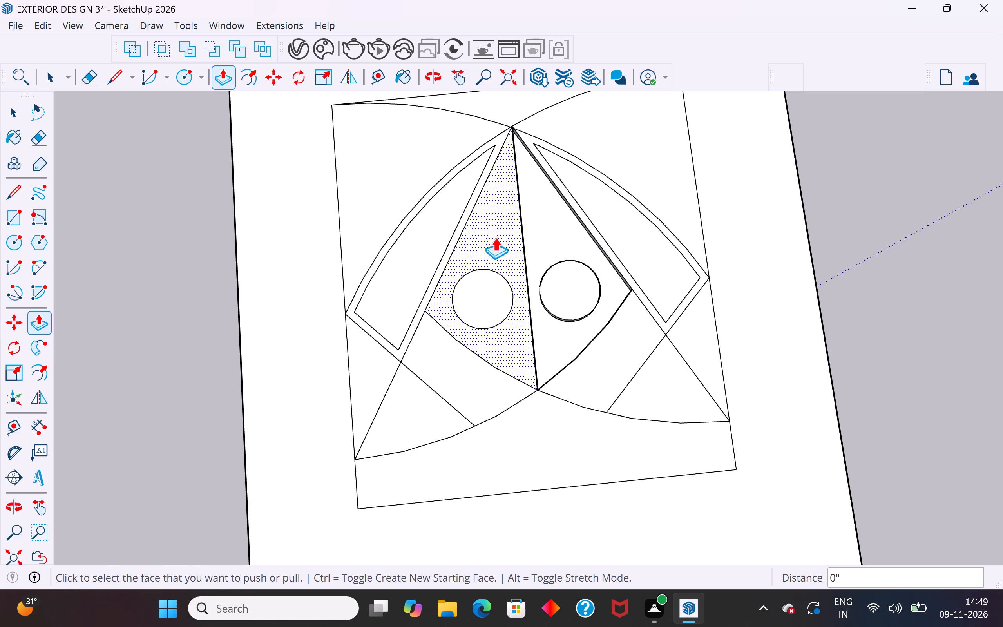
{"action": "double_click", "coordinate": [495, 237]}
Recess the two outer triangular areas beyond the inset bands with the same Push/Pull distance.
{"action": "middle_click_drag", "start_coordinate": [547, 411], "coordinate": [524, 106]}
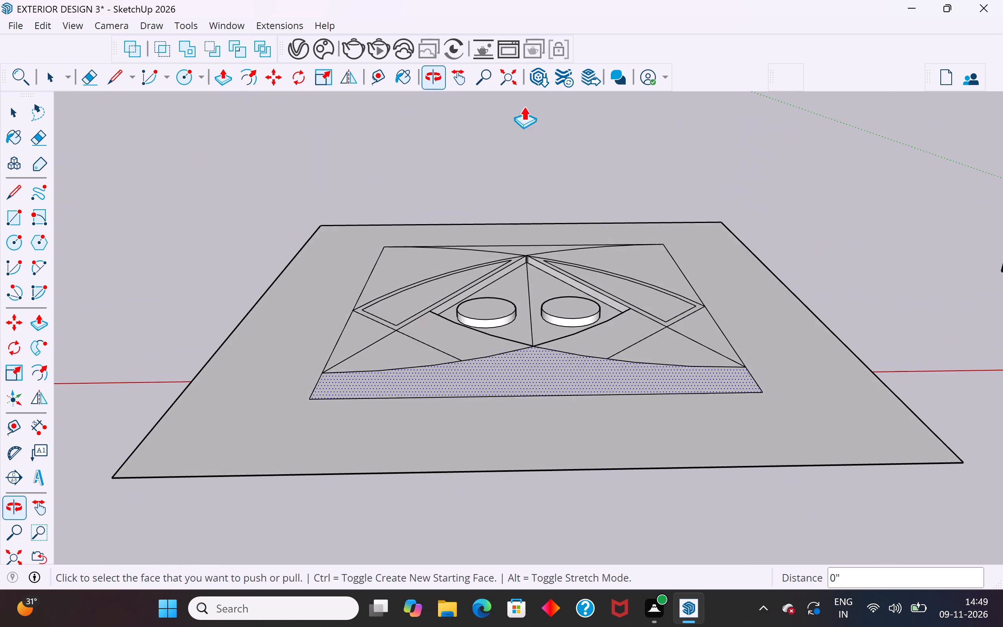
{"action": "scroll", "coordinate": [540, 327], "scroll_direction": "up", "scroll_amount": 5}
{"action": "middle_click_drag", "start_coordinate": [560, 334], "coordinate": [694, 359]}
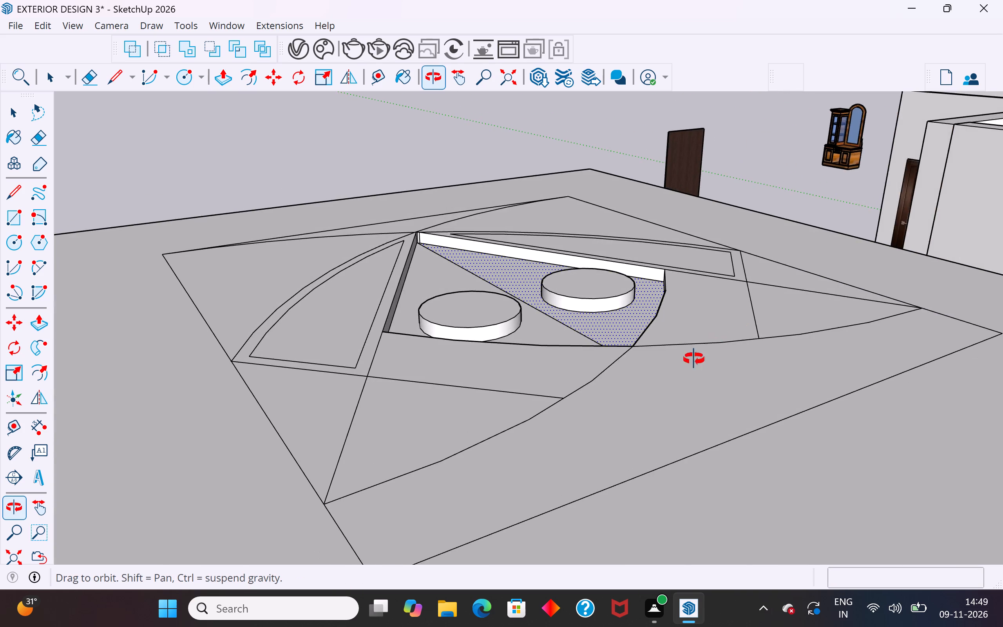
{"action": "middle_click_drag", "start_coordinate": [694, 359], "coordinate": [663, 406]}
{"action": "double_click", "coordinate": [367, 472]}
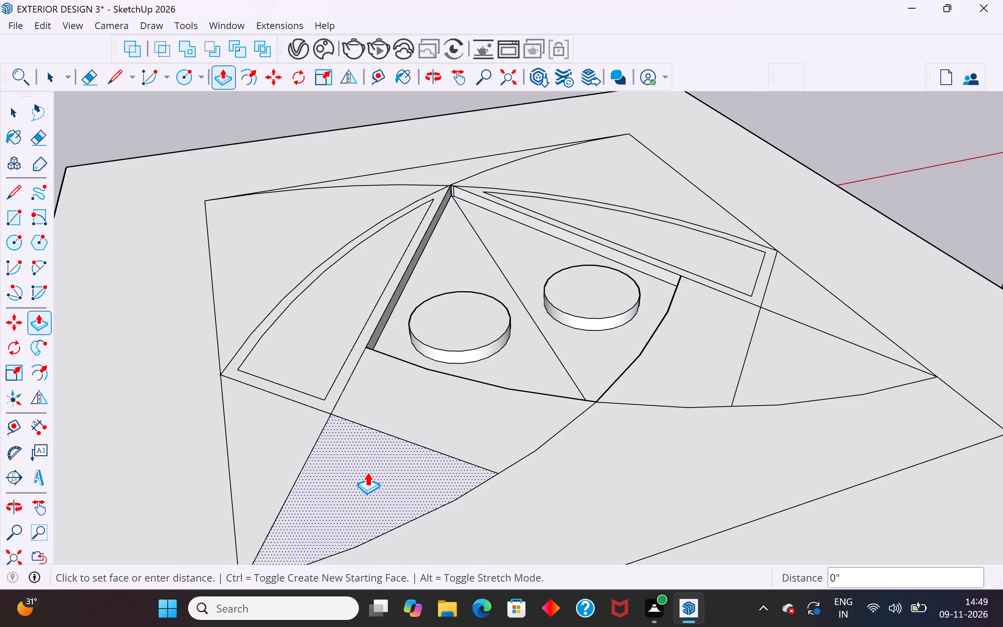
{"action": "double_click", "coordinate": [790, 364]}
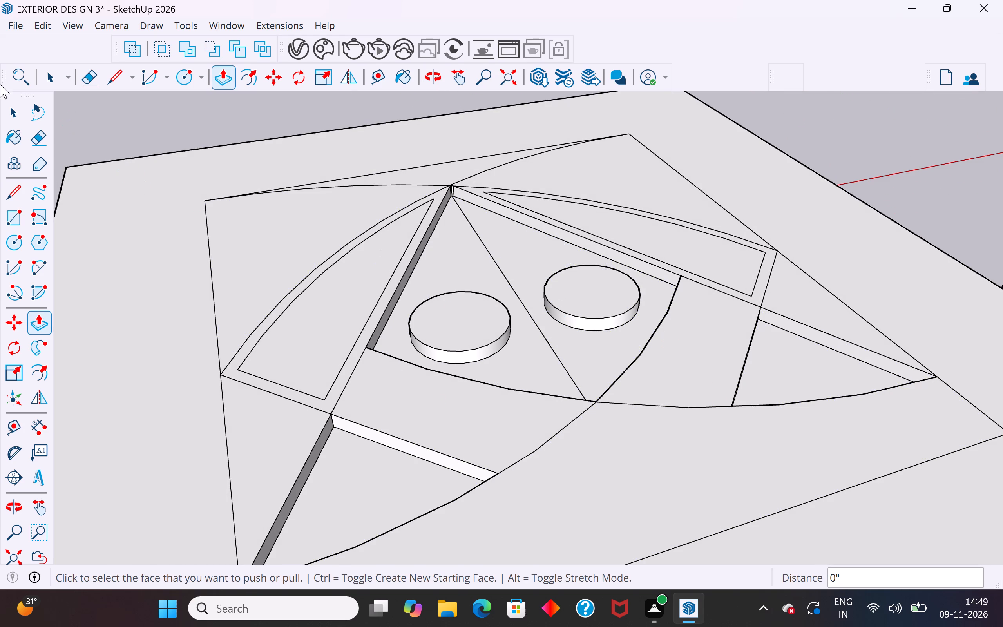
{"action": "left_click", "coordinate": [6, 114]}
{"action": "left_click", "coordinate": [153, 120]}
Offset the top edge of one raised disc inward by about 7/8".
{"action": "middle_click_drag", "start_coordinate": [486, 258], "coordinate": [310, 261]}
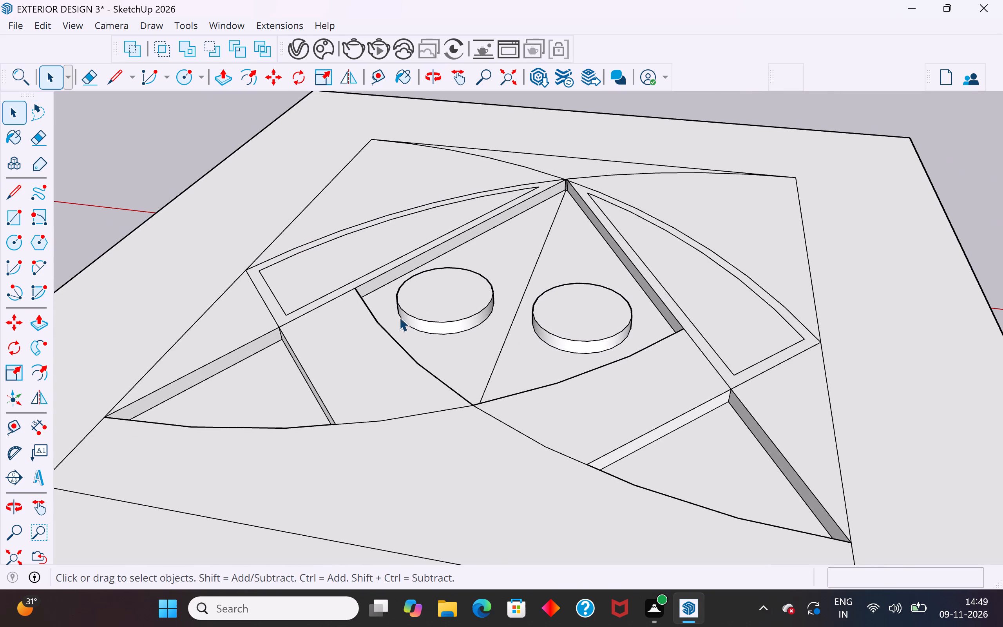
{"action": "left_click", "coordinate": [429, 306]}
{"action": "middle_click_drag", "start_coordinate": [447, 315], "coordinate": [453, 319]}
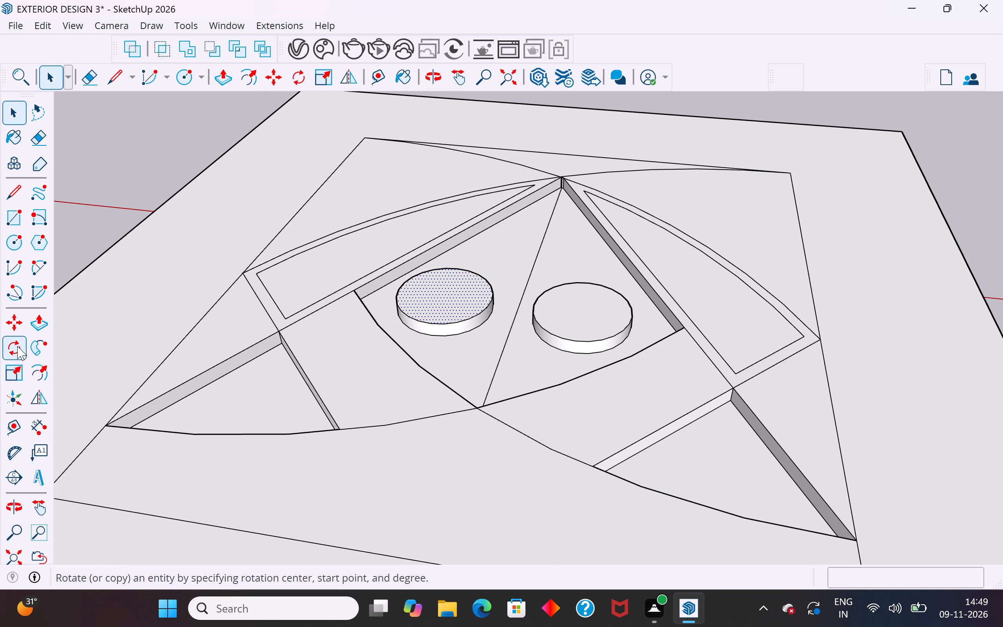
{"action": "left_click", "coordinate": [45, 375]}
{"action": "left_click", "coordinate": [424, 272]}
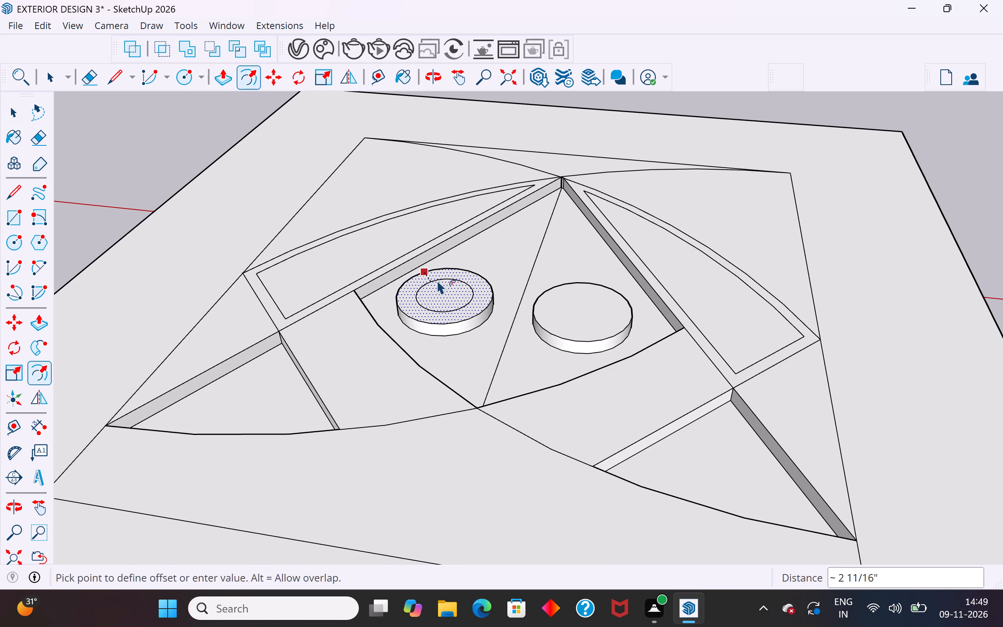
{"action": "scroll", "coordinate": [433, 274], "scroll_direction": "up", "scroll_amount": 3}
{"action": "left_click", "coordinate": [433, 274]}
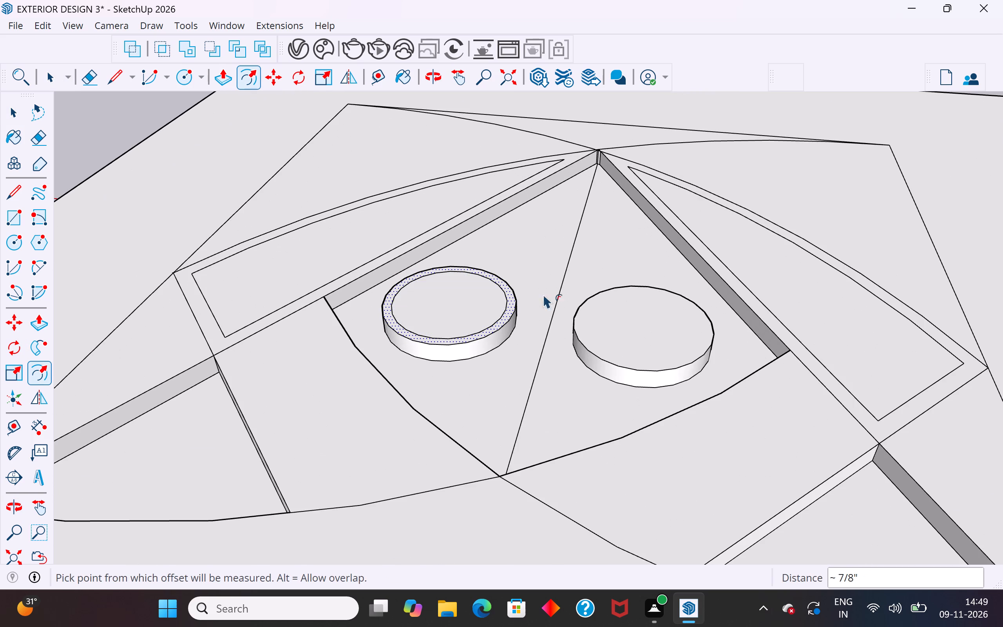
Repeat the same inward offset on the top face of the other raised disc.
{"action": "left_click", "coordinate": [22, 109]}
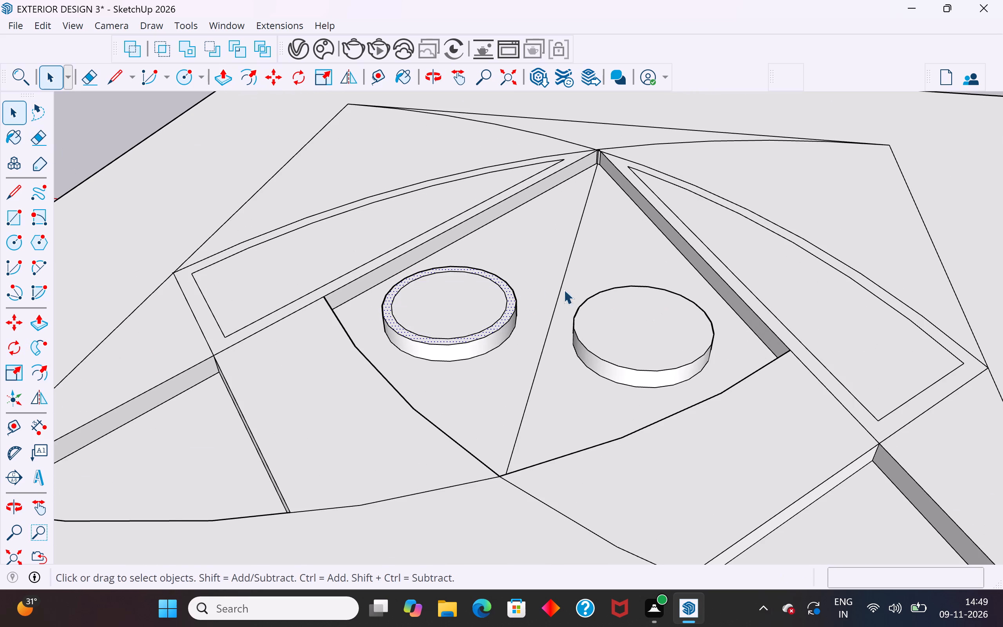
{"action": "left_click", "coordinate": [628, 324]}
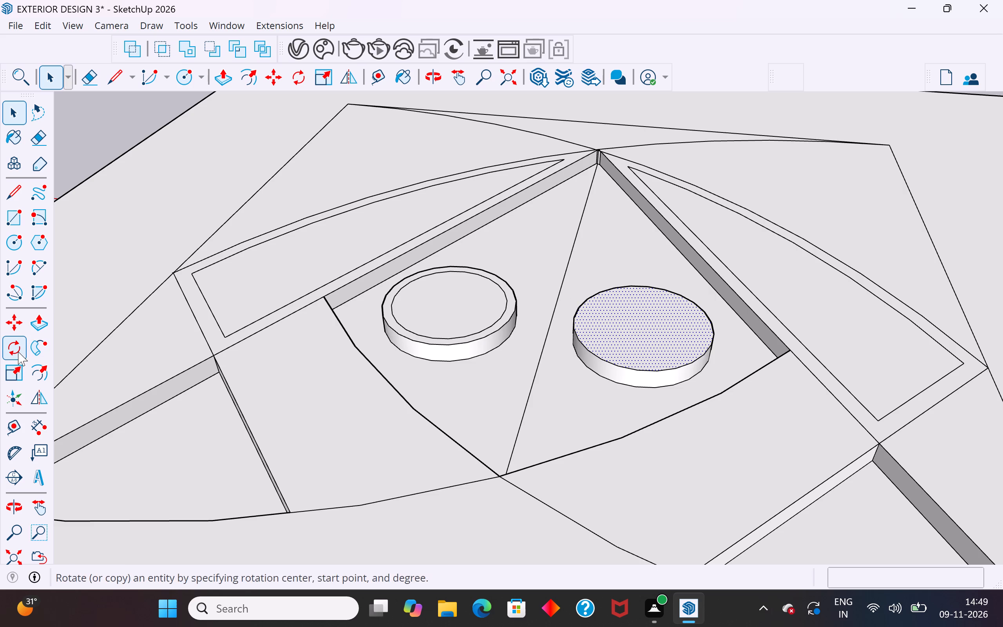
{"action": "left_click", "coordinate": [18, 352]}
{"action": "left_click", "coordinate": [16, 113]}
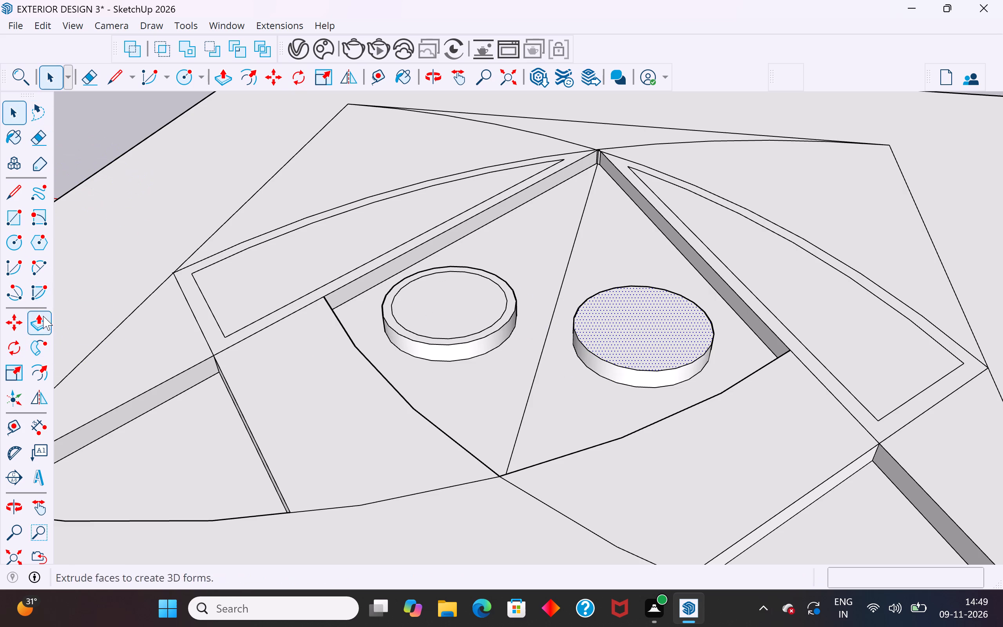
{"action": "left_click", "coordinate": [40, 370]}
{"action": "double_click", "coordinate": [606, 324]}
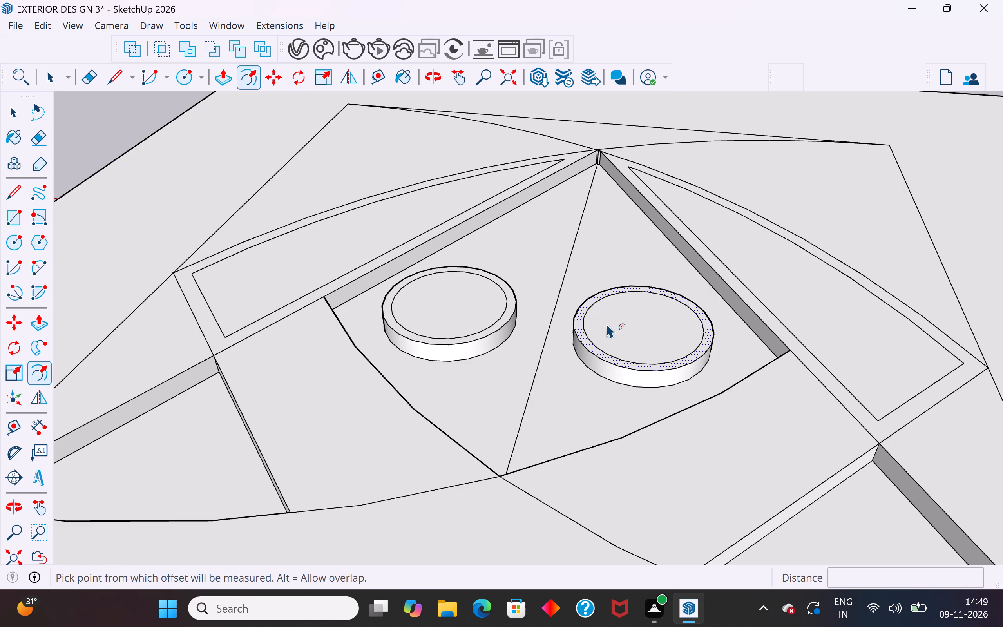
{"action": "left_click", "coordinate": [17, 103]}
{"action": "left_click", "coordinate": [105, 132]}
Push the inner circular face of the first offset disc down about 1 7/16" to form a hollow ring.
{"action": "scroll", "coordinate": [350, 315], "scroll_direction": "up", "scroll_amount": 1}
{"action": "middle_click_drag", "start_coordinate": [350, 315], "coordinate": [492, 349]}
{"action": "left_click", "coordinate": [462, 335]}
{"action": "middle_click_drag", "start_coordinate": [538, 329], "coordinate": [509, 211]}
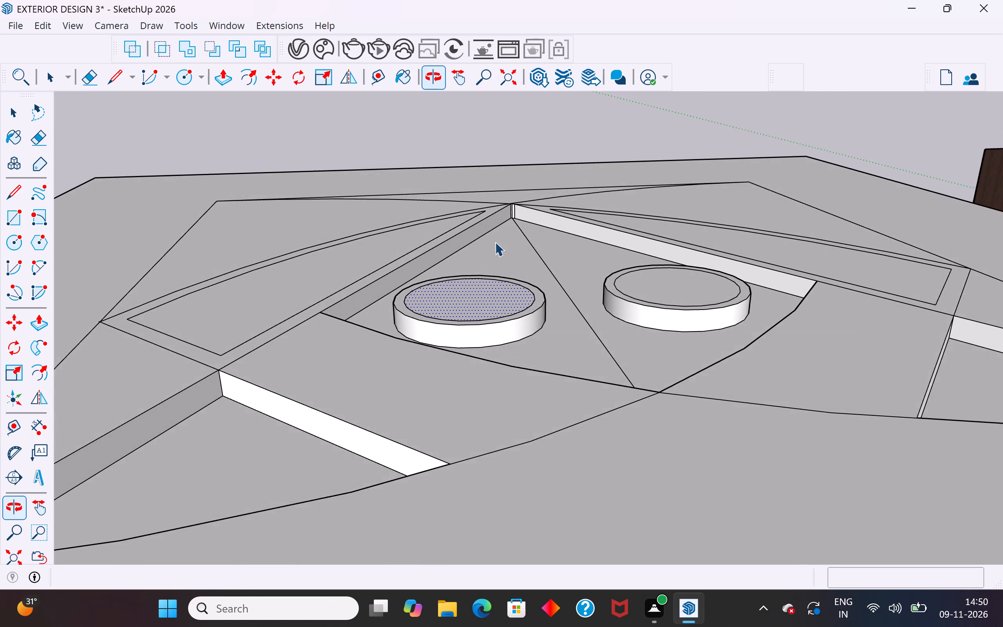
{"action": "scroll", "coordinate": [480, 302], "scroll_direction": "up", "scroll_amount": 4}
{"action": "middle_click_drag", "start_coordinate": [482, 304], "coordinate": [503, 387]}
{"action": "scroll", "coordinate": [523, 396], "scroll_direction": "down", "scroll_amount": 5}
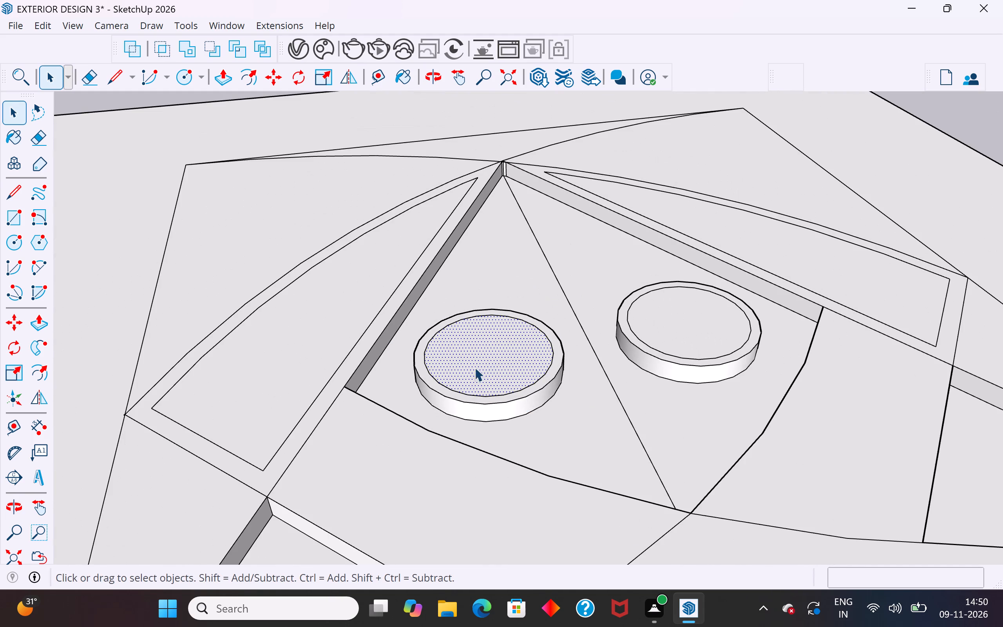
{"action": "left_click", "coordinate": [40, 323]}
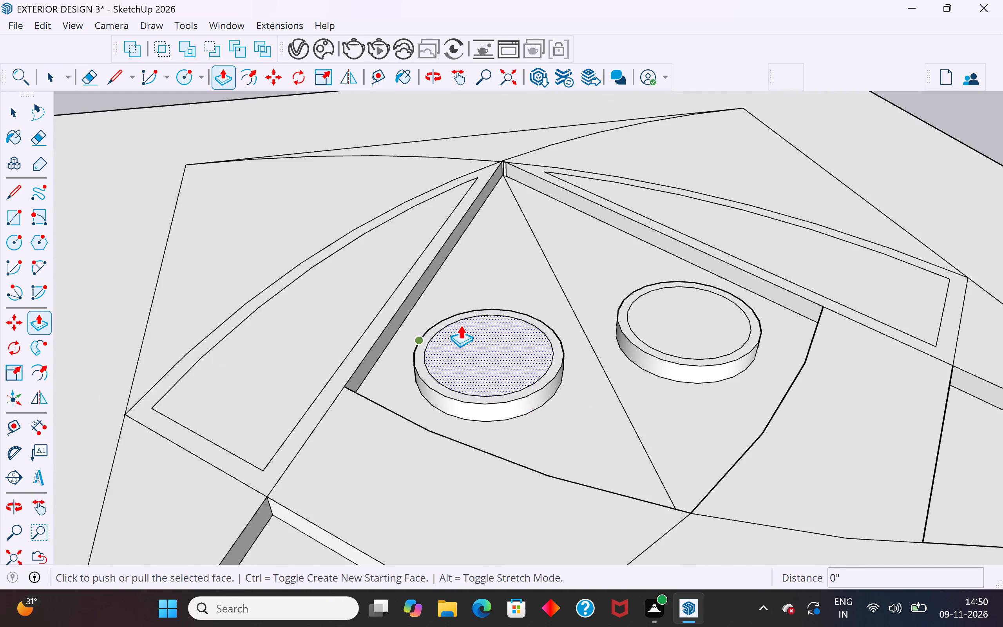
{"action": "left_click", "coordinate": [472, 320]}
{"action": "scroll", "coordinate": [473, 324], "scroll_direction": "up", "scroll_amount": 8}
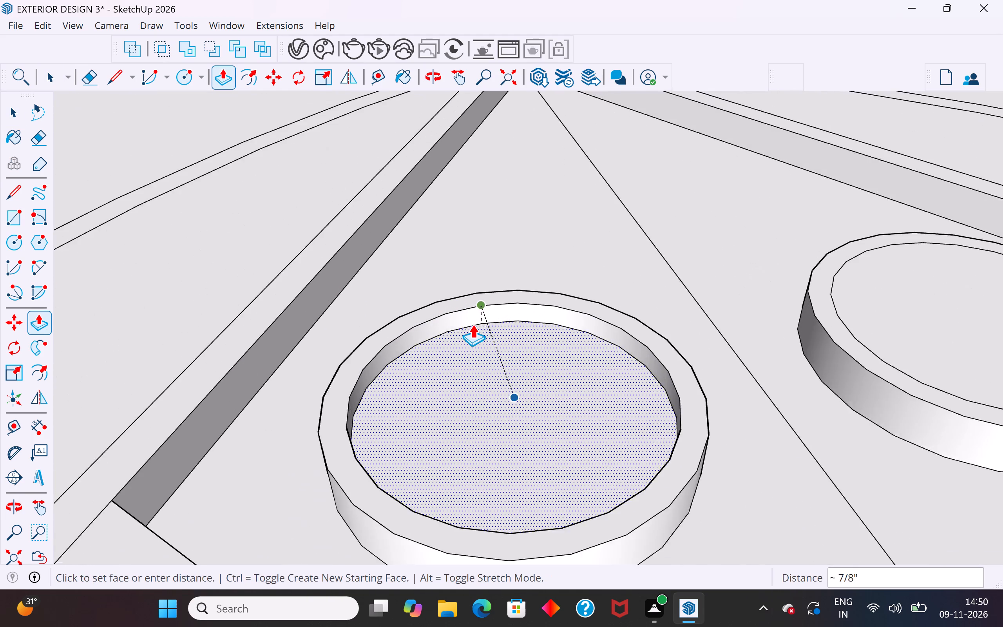
{"action": "scroll", "coordinate": [473, 324], "scroll_direction": "up", "scroll_amount": 1}
{"action": "left_click", "coordinate": [474, 335]}
{"action": "scroll", "coordinate": [190, 318], "scroll_direction": "down", "scroll_amount": 2}
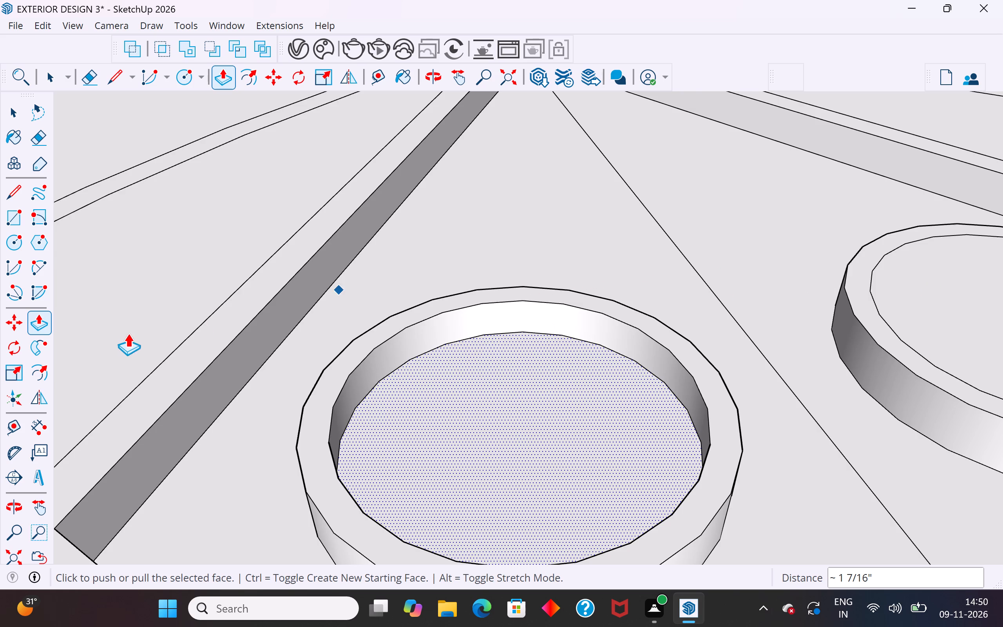
{"action": "scroll", "coordinate": [128, 333], "scroll_direction": "down", "scroll_amount": 9}
Push the other disc's inner circular face down by the same distance to form a matching ring.
{"action": "left_click", "coordinate": [14, 117]}
{"action": "left_click", "coordinate": [523, 327]}
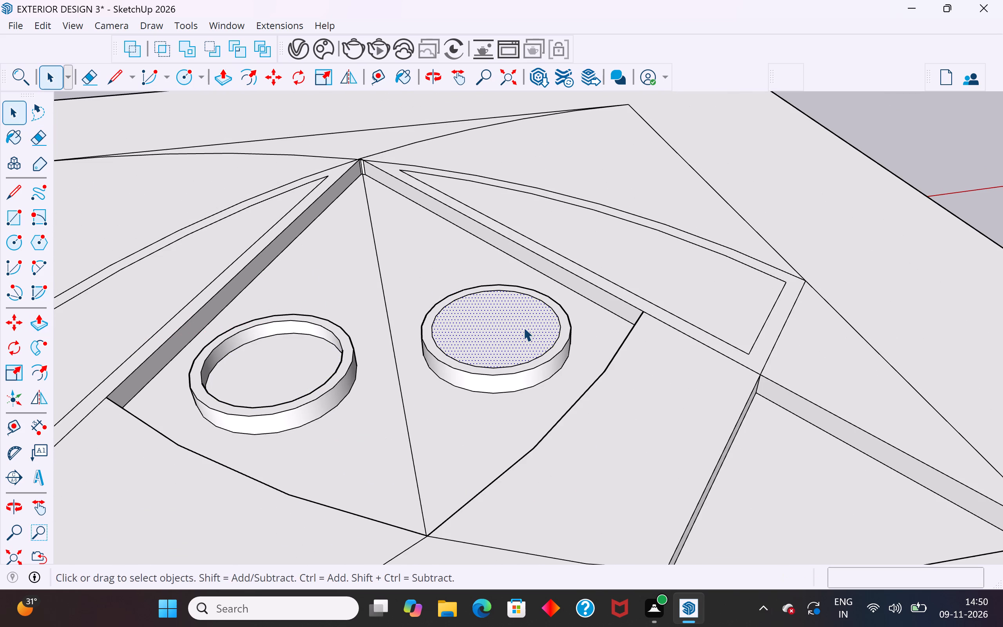
{"action": "left_click", "coordinate": [43, 329]}
{"action": "double_click", "coordinate": [514, 334]}
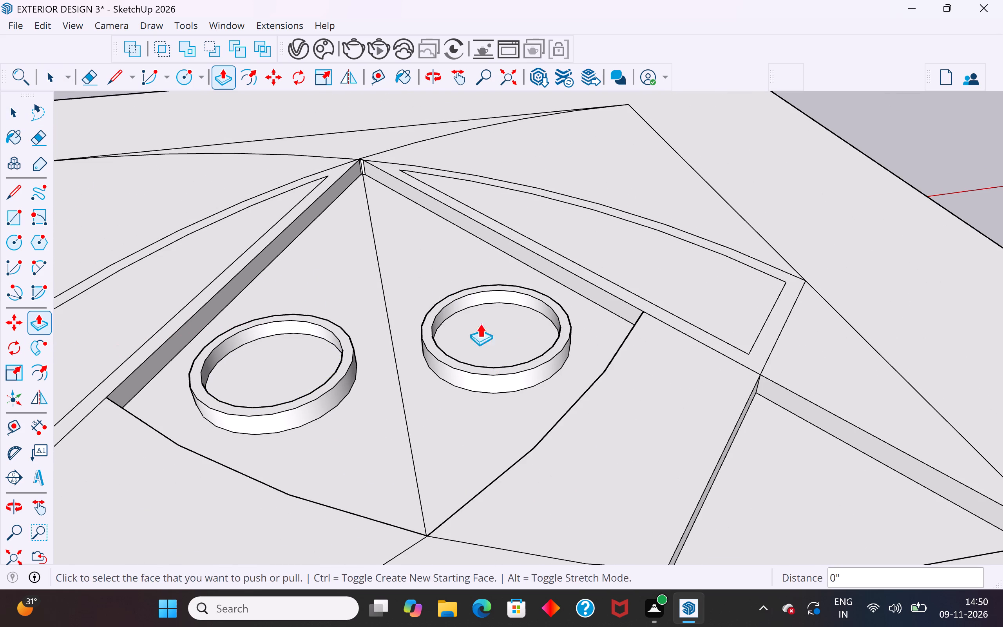
{"action": "left_click", "coordinate": [5, 111]}
{"action": "left_click", "coordinate": [934, 139]}
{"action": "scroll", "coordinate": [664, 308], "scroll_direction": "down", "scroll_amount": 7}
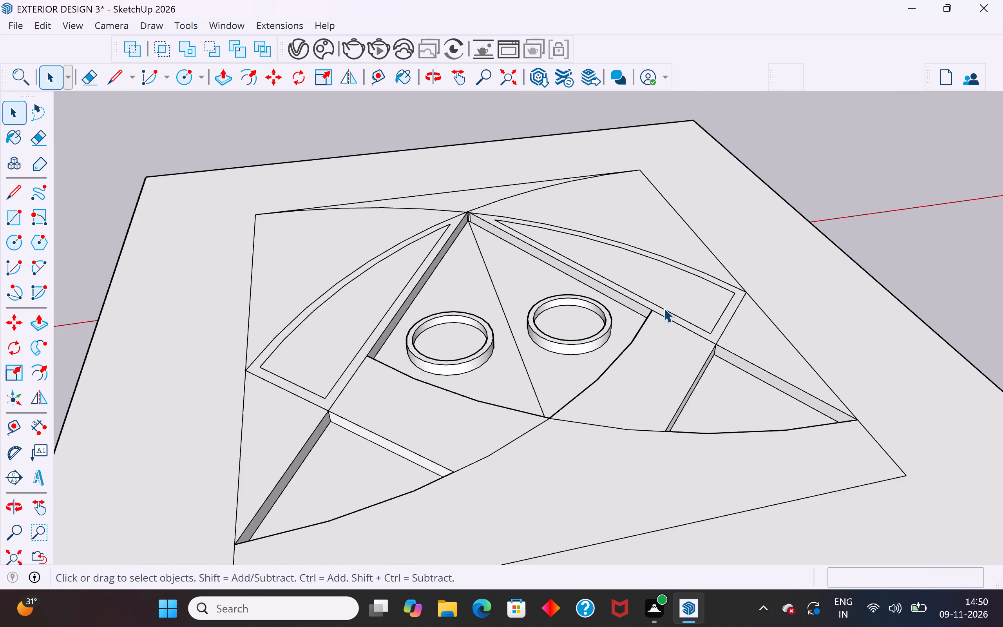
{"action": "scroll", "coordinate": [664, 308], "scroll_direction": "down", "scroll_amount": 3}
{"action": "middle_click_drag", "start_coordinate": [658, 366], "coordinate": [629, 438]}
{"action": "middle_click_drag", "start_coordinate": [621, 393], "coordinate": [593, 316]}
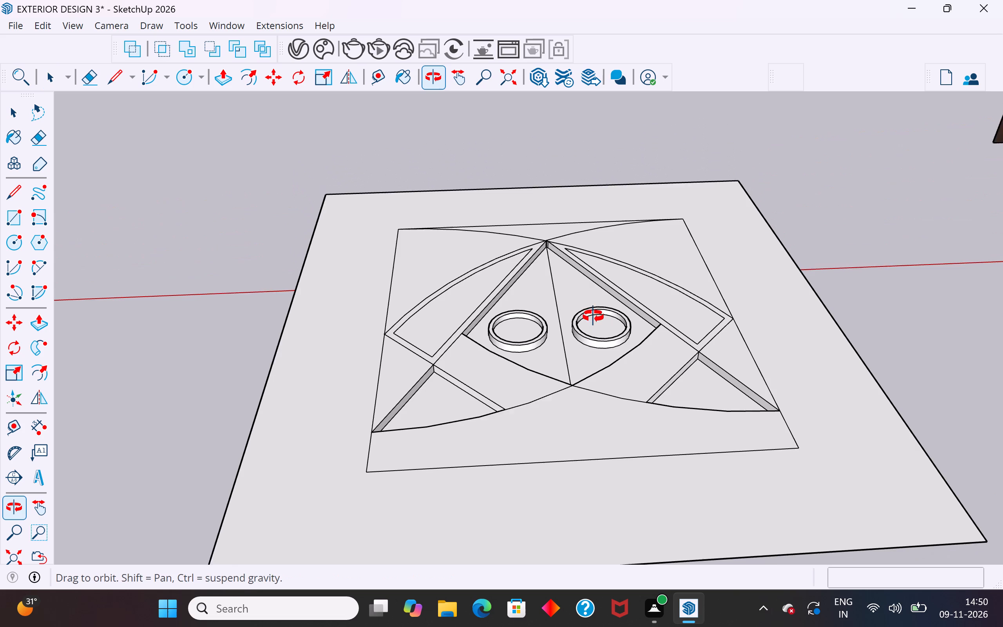
Recess the inset inner faces of both fan-shaped segments by the same distance as the last push.
{"action": "middle_click_drag", "start_coordinate": [593, 316], "coordinate": [590, 316]}
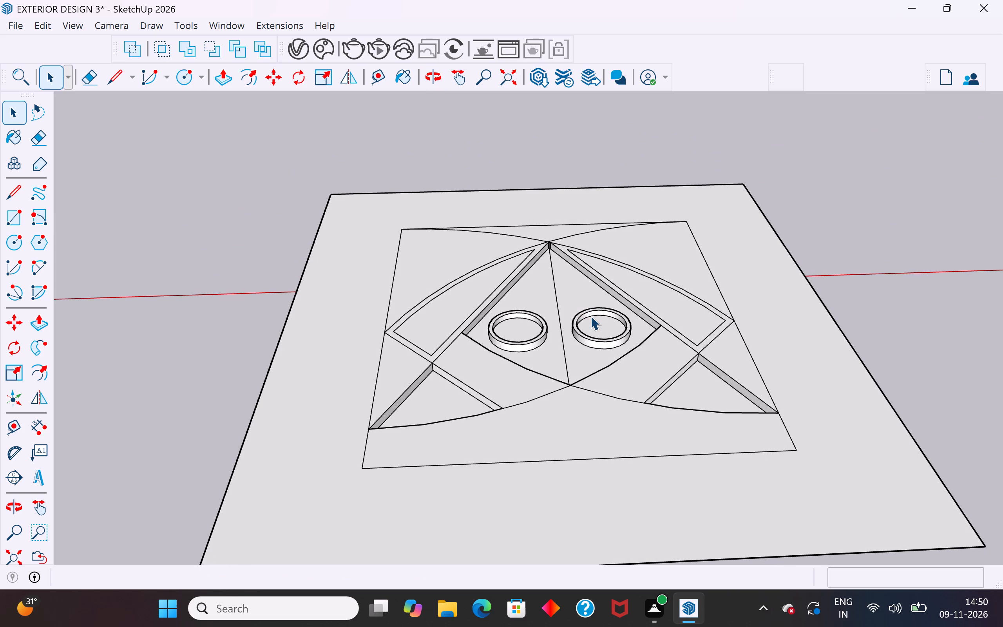
{"action": "scroll", "coordinate": [757, 294], "scroll_direction": "up", "scroll_amount": 1}
{"action": "middle_click_drag", "start_coordinate": [686, 338], "coordinate": [831, 299]}
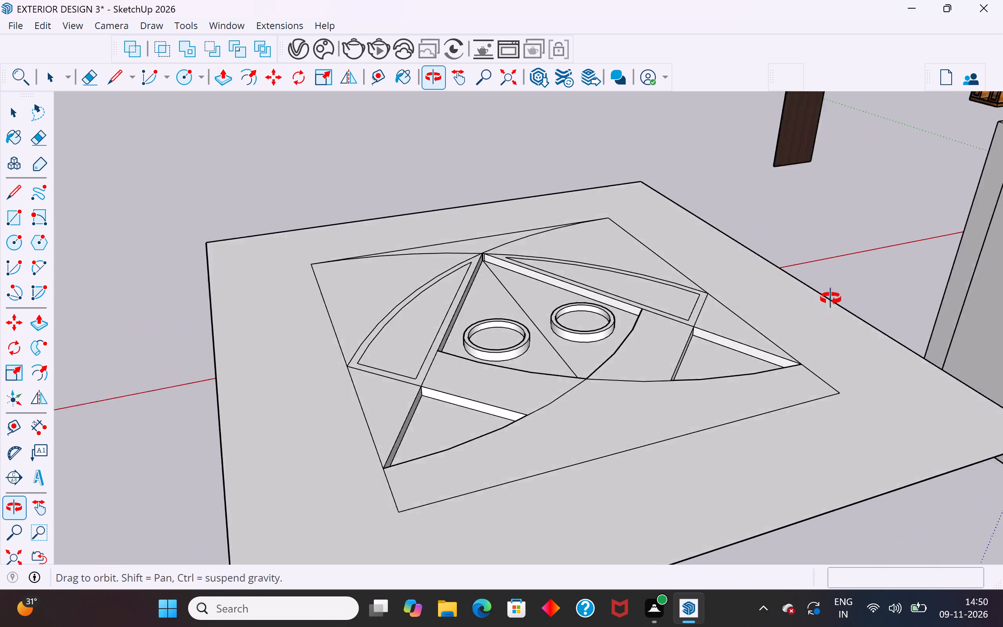
{"action": "middle_click_drag", "start_coordinate": [831, 299], "coordinate": [835, 298]}
{"action": "scroll", "coordinate": [635, 264], "scroll_direction": "up", "scroll_amount": 3}
{"action": "left_click", "coordinate": [643, 295]}
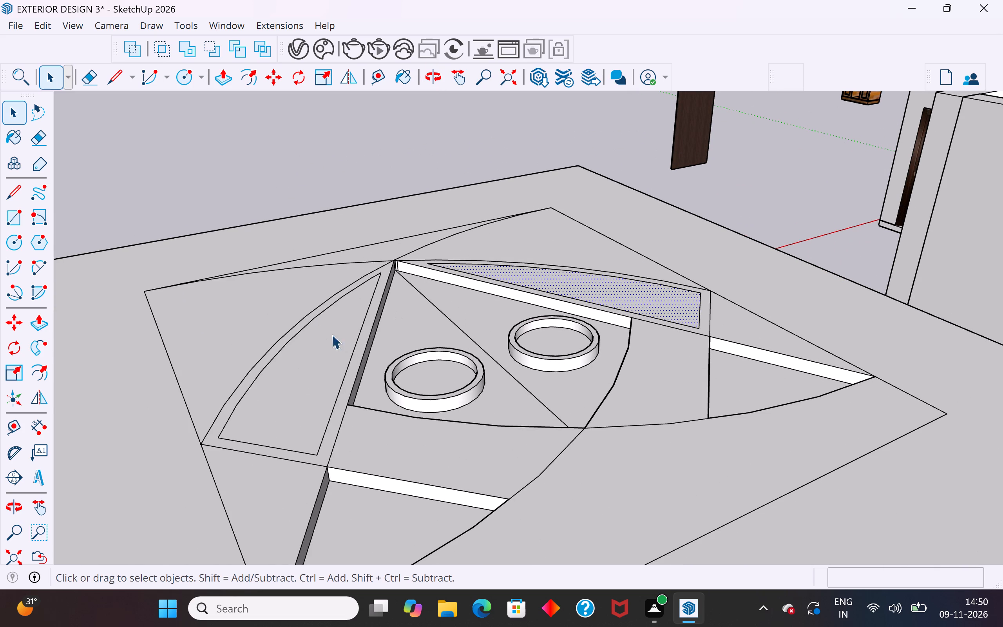
{"action": "left_click", "coordinate": [46, 323]}
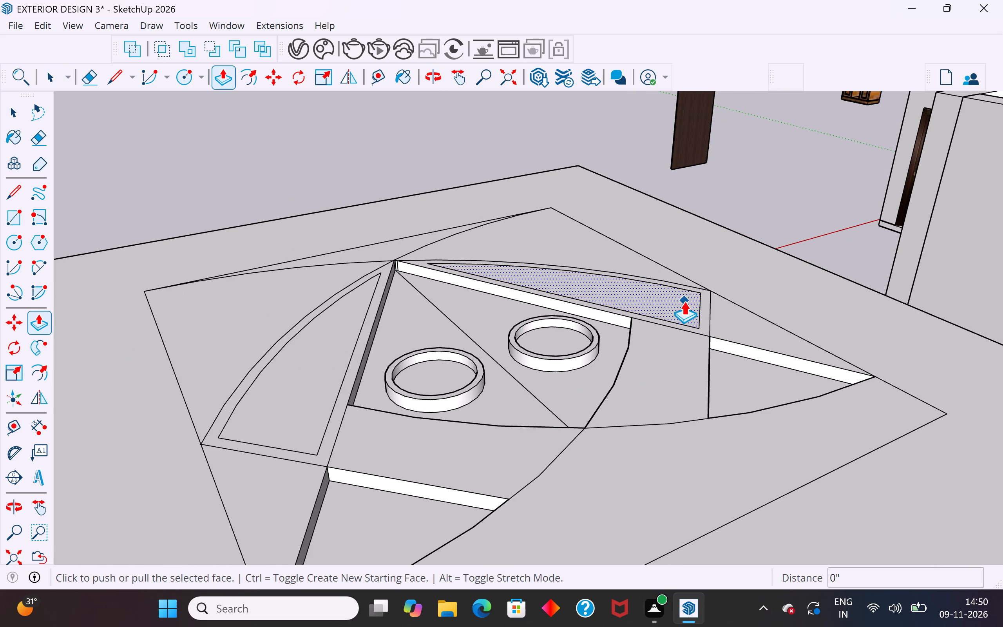
{"action": "double_click", "coordinate": [684, 301]}
{"action": "double_click", "coordinate": [319, 384]}
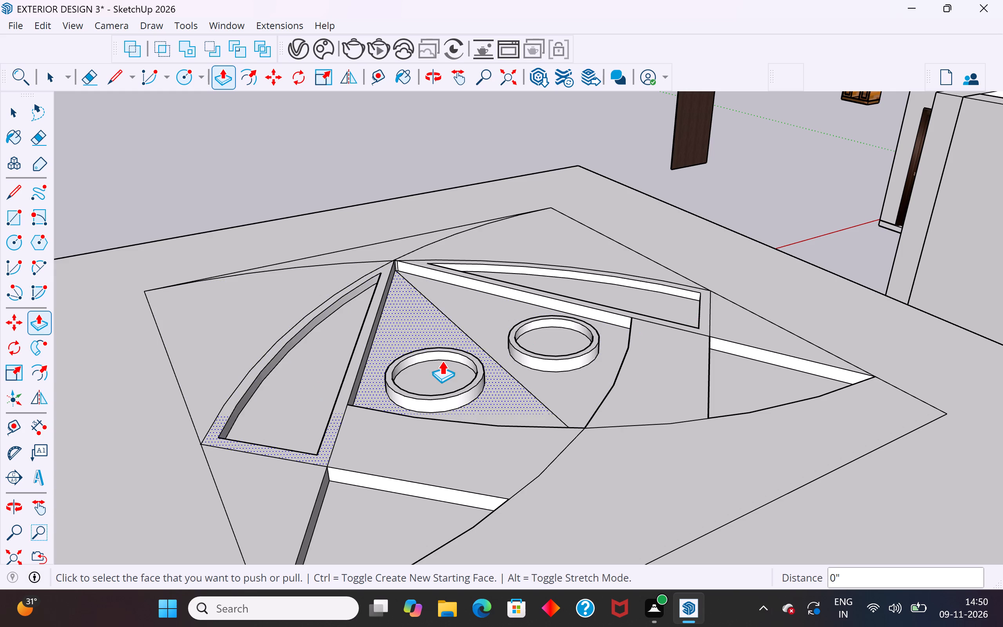
{"action": "scroll", "coordinate": [442, 361], "scroll_direction": "down", "scroll_amount": 4}
{"action": "middle_click_drag", "start_coordinate": [501, 366], "coordinate": [362, 505]}
{"action": "middle_click_drag", "start_coordinate": [503, 414], "coordinate": [473, 534]}
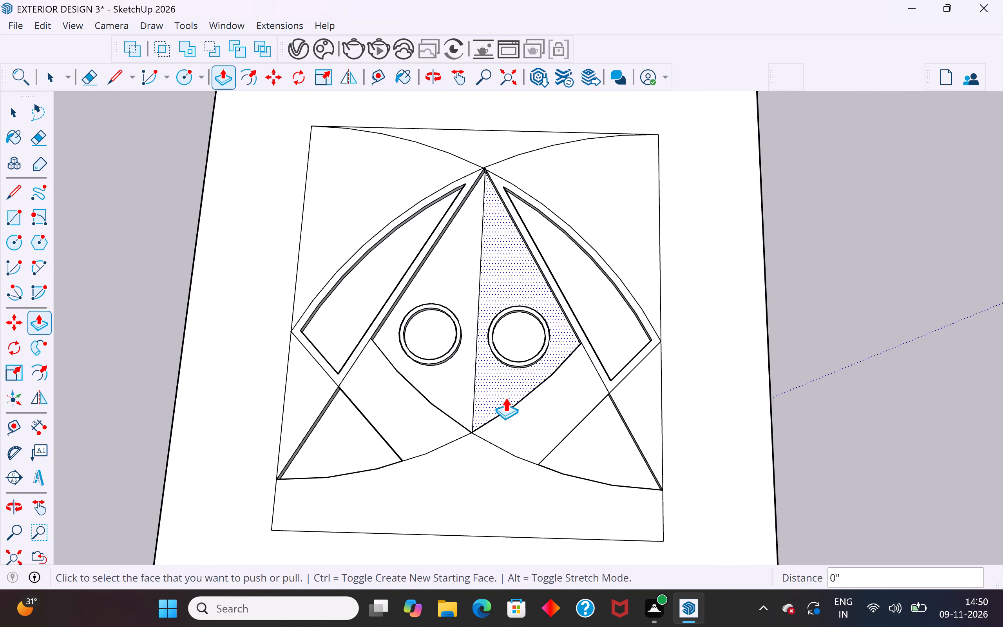
{"action": "scroll", "coordinate": [518, 341], "scroll_direction": "up", "scroll_amount": 6}
{"action": "scroll", "coordinate": [519, 336], "scroll_direction": "down", "scroll_amount": 4}
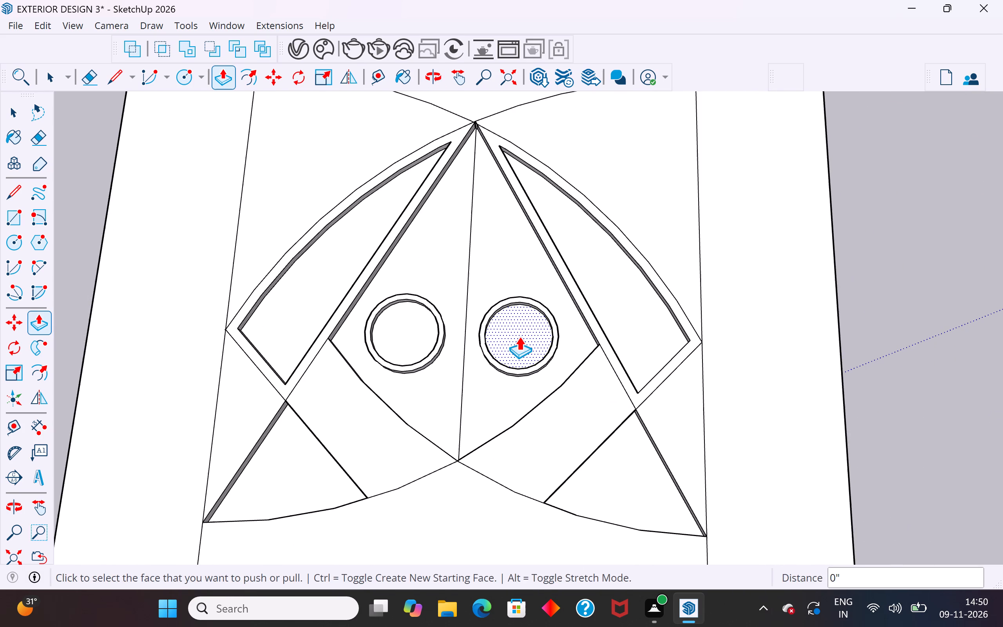
{"action": "middle_click_drag", "start_coordinate": [274, 444], "coordinate": [337, 216]}
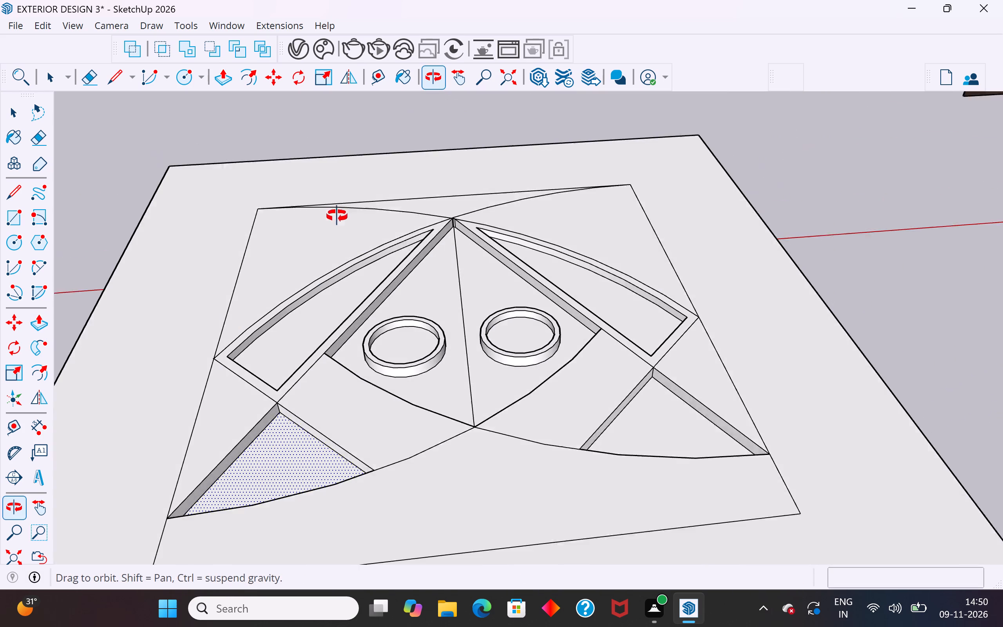
{"action": "middle_click_drag", "start_coordinate": [337, 216], "coordinate": [337, 215]}
{"action": "left_click", "coordinate": [24, 115]}
{"action": "left_click", "coordinate": [257, 157]}
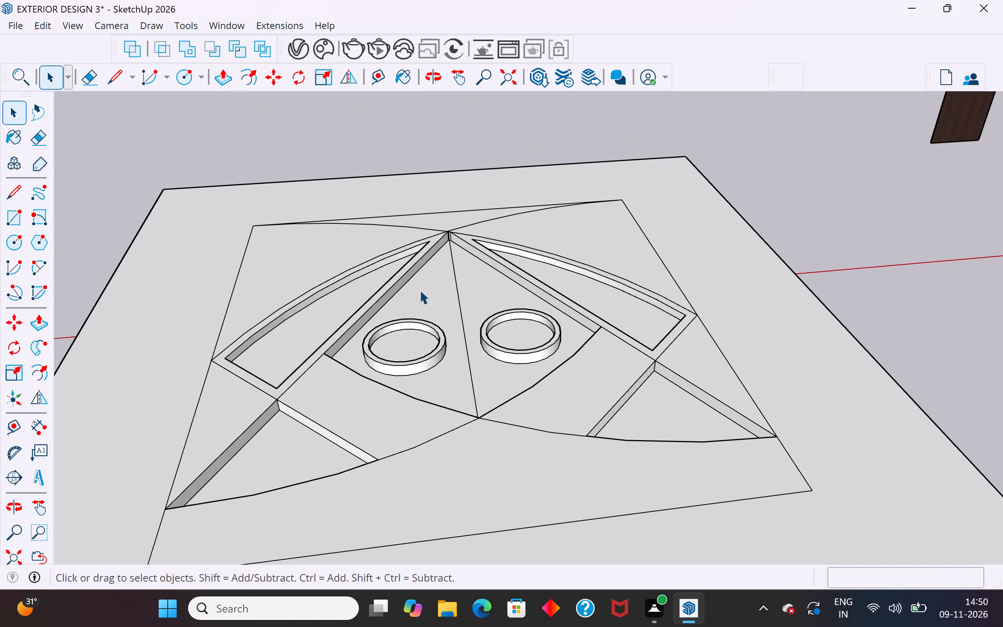
Examine the recessed fan segments and the two rings of the ceiling pattern from several angles.
{"action": "scroll", "coordinate": [420, 290], "scroll_direction": "down", "scroll_amount": 5}
{"action": "middle_click_drag", "start_coordinate": [463, 381], "coordinate": [450, 507]}
{"action": "scroll", "coordinate": [516, 395], "scroll_direction": "up", "scroll_amount": 4}
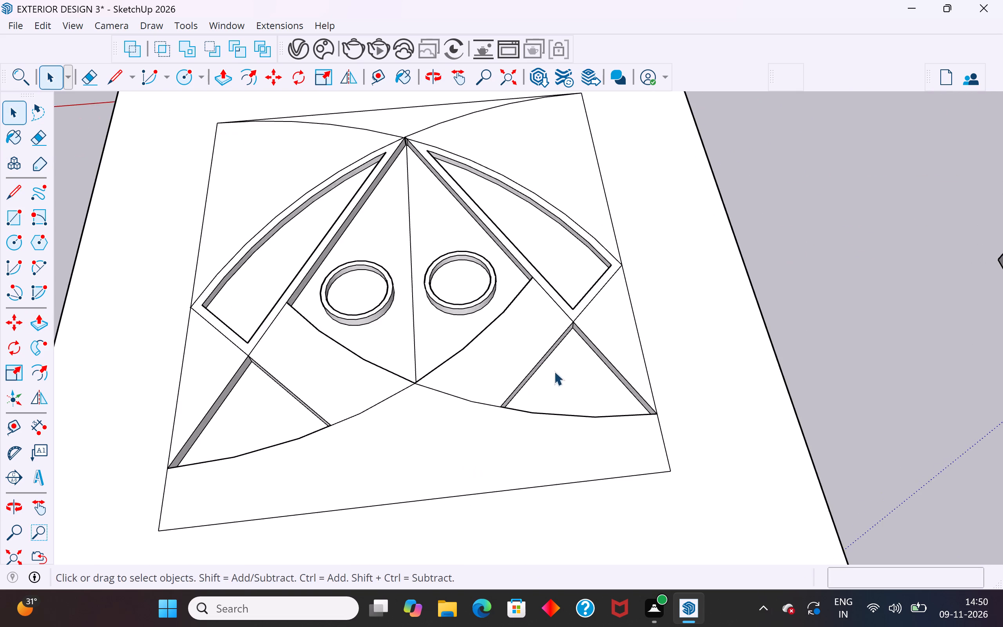
{"action": "middle_click_drag", "start_coordinate": [548, 370], "coordinate": [344, 256]}
{"action": "scroll", "coordinate": [379, 230], "scroll_direction": "up", "scroll_amount": 4}
{"action": "middle_click_drag", "start_coordinate": [497, 272], "coordinate": [751, 190]}
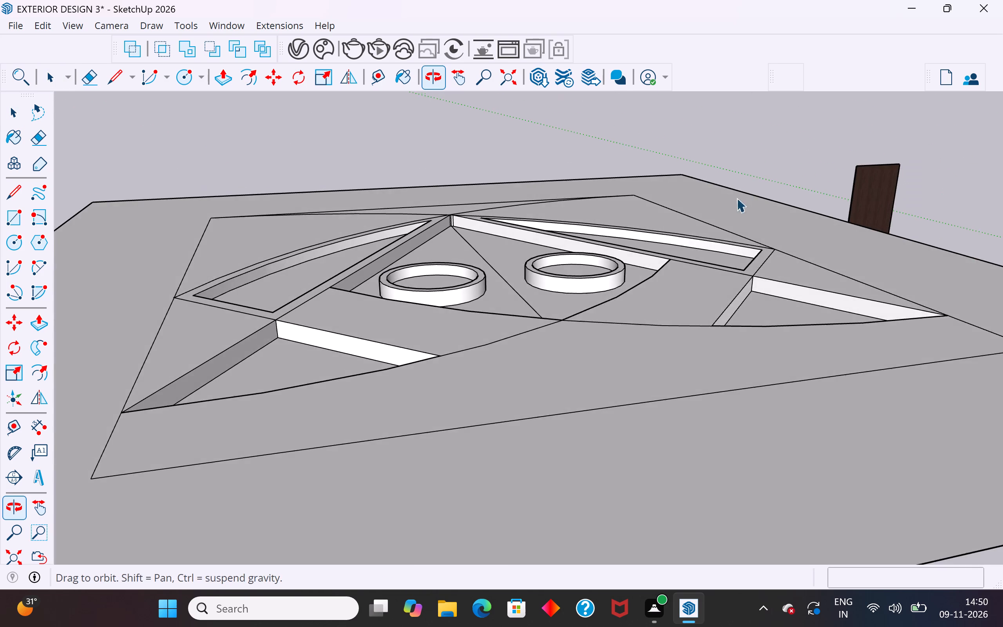
{"action": "scroll", "coordinate": [557, 266], "scroll_direction": "up", "scroll_amount": 3}
{"action": "middle_click_drag", "start_coordinate": [581, 253], "coordinate": [505, 484]}
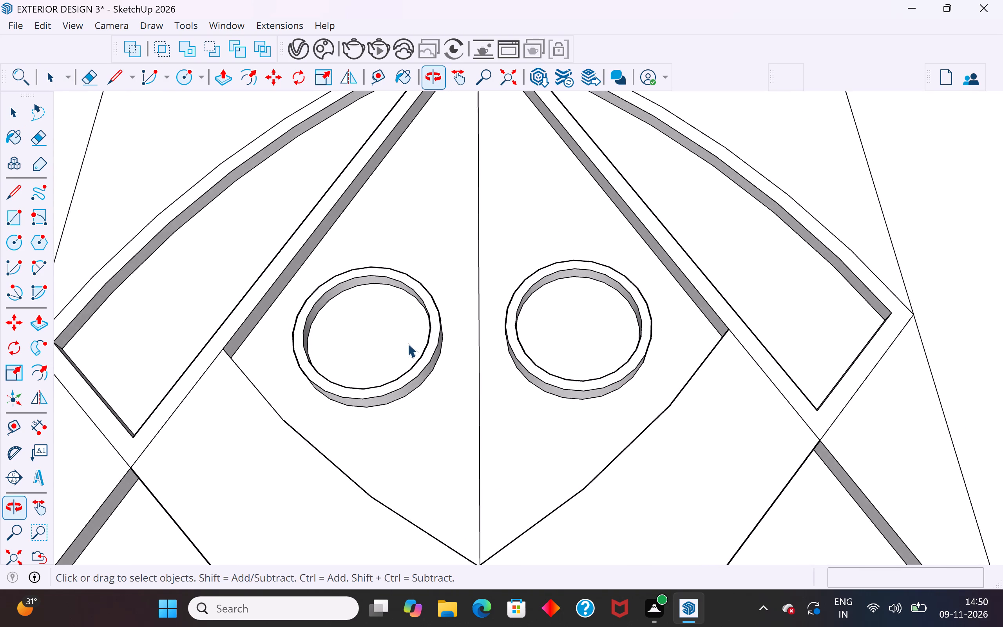
{"action": "scroll", "coordinate": [405, 342], "scroll_direction": "down", "scroll_amount": 10}
{"action": "middle_click_drag", "start_coordinate": [405, 347], "coordinate": [406, 476]}
{"action": "middle_click_drag", "start_coordinate": [520, 263], "coordinate": [259, 179]}
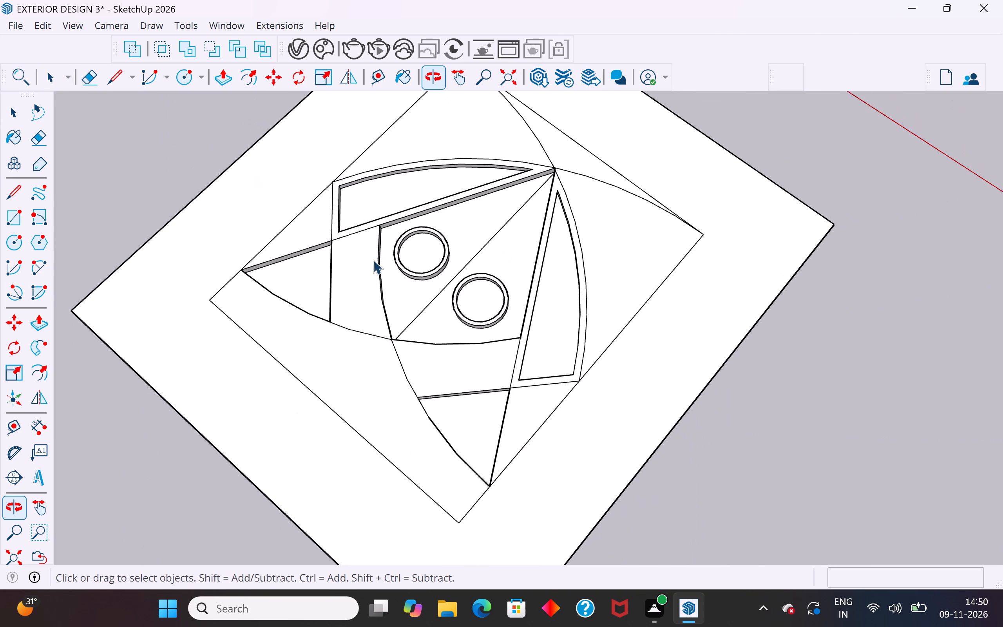
{"action": "middle_click_drag", "start_coordinate": [447, 321], "coordinate": [349, 134]}
{"action": "scroll", "coordinate": [416, 263], "scroll_direction": "up", "scroll_amount": 5}
{"action": "middle_click_drag", "start_coordinate": [478, 310], "coordinate": [489, 226]}
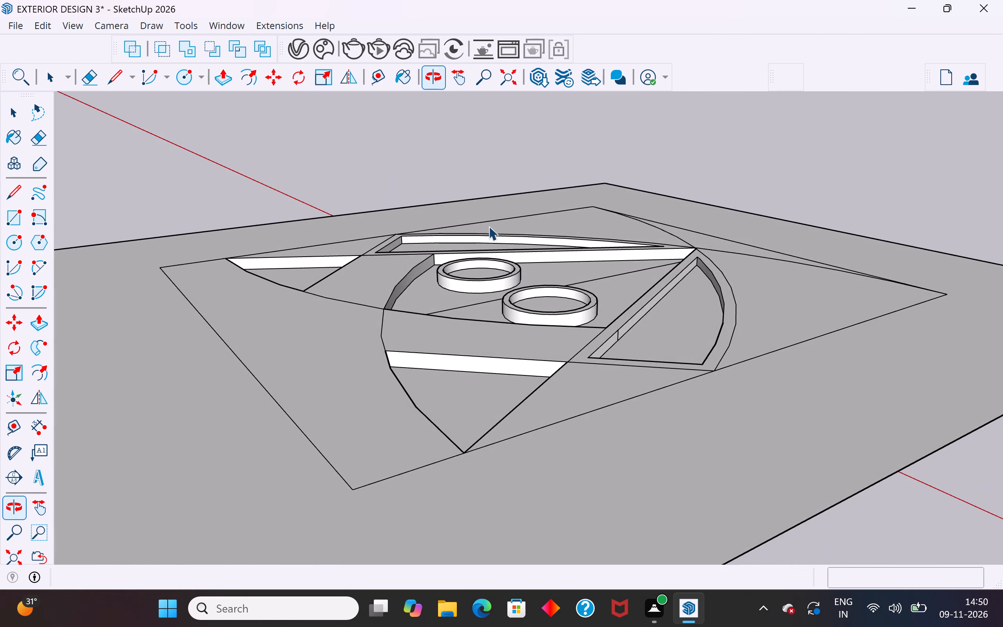
Delete the stray short vertical edge on the straight inner wall of one recessed fan segment.
{"action": "scroll", "coordinate": [484, 271], "scroll_direction": "up", "scroll_amount": 5}
{"action": "middle_click_drag", "start_coordinate": [495, 278], "coordinate": [512, 351]}
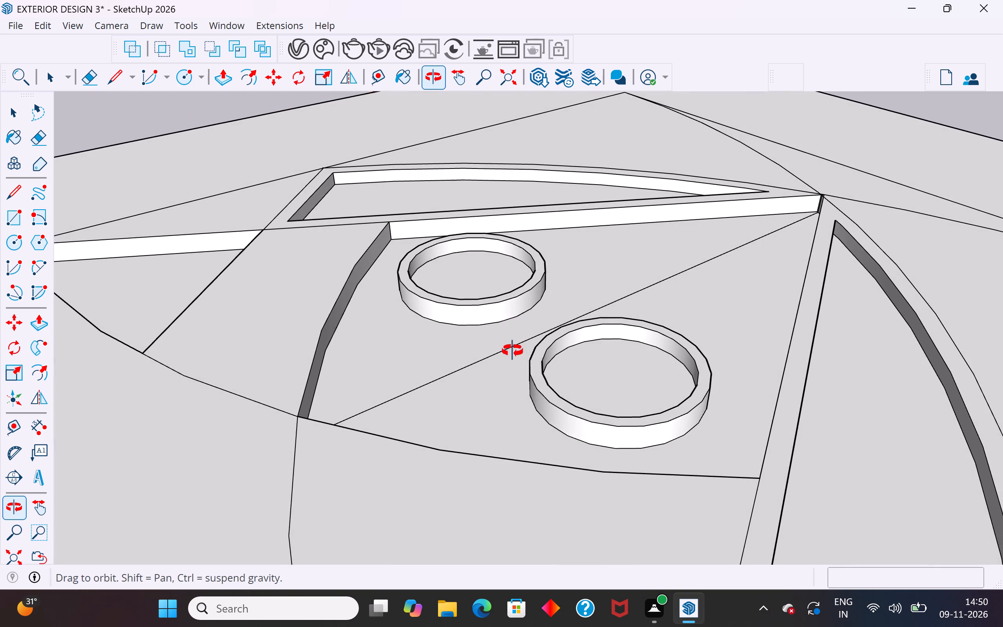
{"action": "middle_click_drag", "start_coordinate": [512, 351], "coordinate": [518, 367]}
{"action": "scroll", "coordinate": [442, 145], "scroll_direction": "up", "scroll_amount": 4}
{"action": "scroll", "coordinate": [348, 196], "scroll_direction": "up", "scroll_amount": 3}
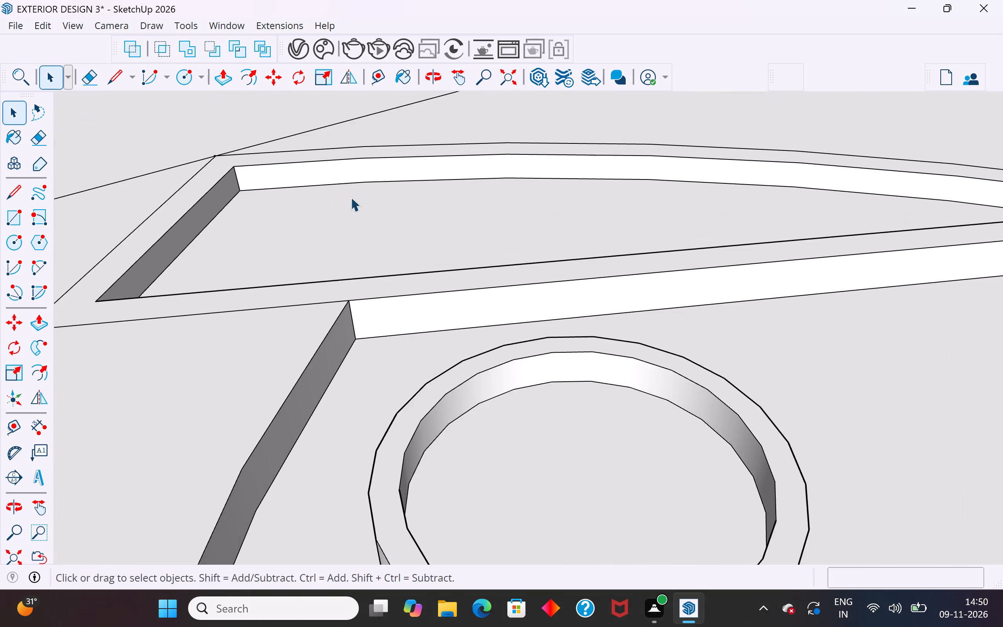
{"action": "middle_click_drag", "start_coordinate": [391, 241], "coordinate": [976, 281]}
{"action": "middle_click_drag", "start_coordinate": [488, 322], "coordinate": [584, 263]}
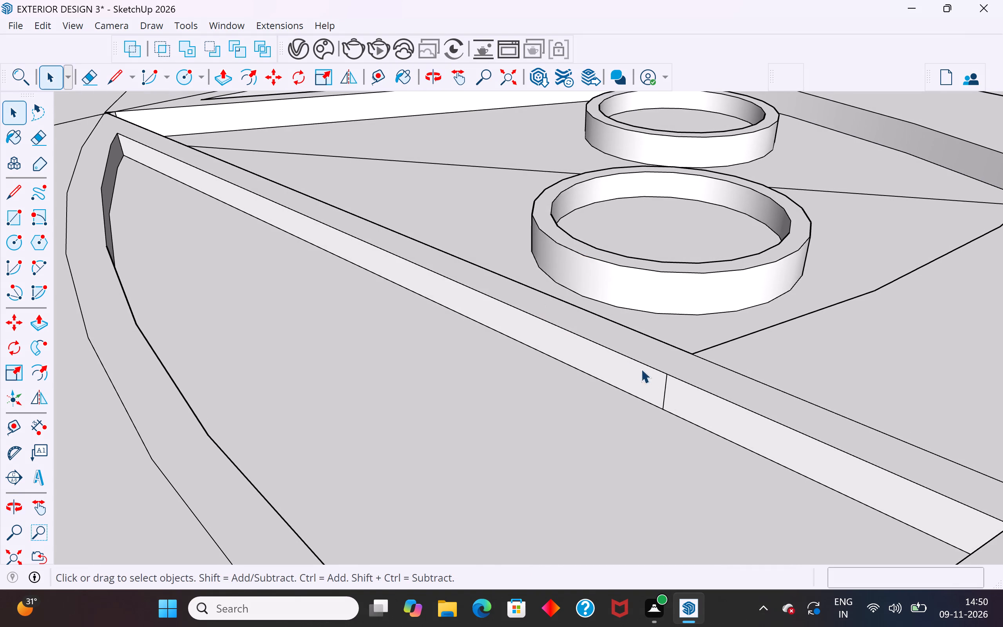
{"action": "left_click", "coordinate": [664, 384]}
{"action": "key", "text": "Delete"}
Inspect the ceiling panel's relief from above, edge-on and from its reverse side.
{"action": "scroll", "coordinate": [636, 375], "scroll_direction": "down", "scroll_amount": 11}
{"action": "middle_click_drag", "start_coordinate": [766, 369], "coordinate": [192, 295]}
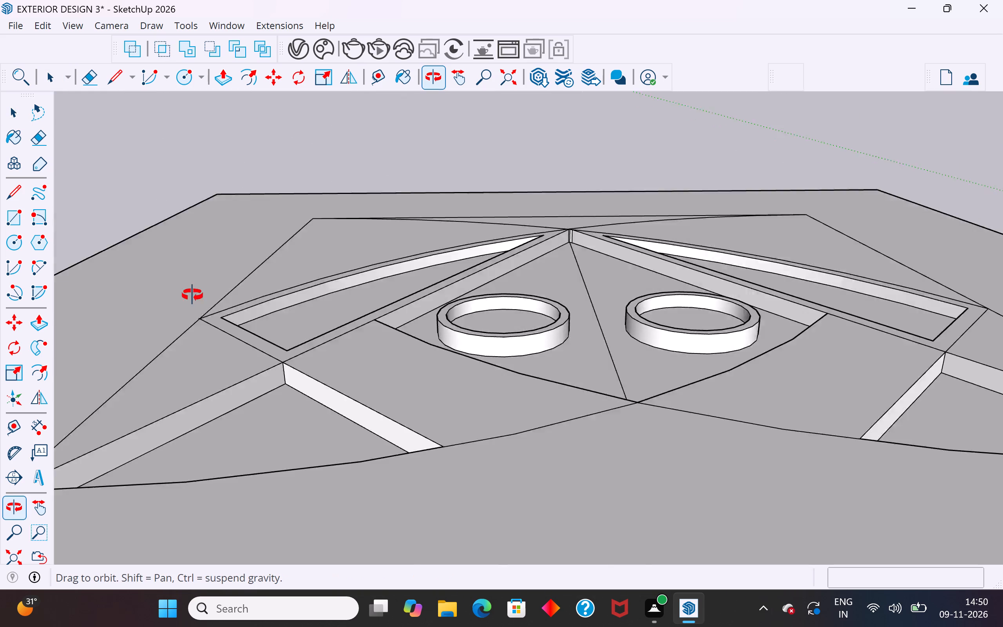
{"action": "middle_click_drag", "start_coordinate": [192, 295], "coordinate": [191, 294]}
{"action": "middle_click_drag", "start_coordinate": [514, 354], "coordinate": [468, 424]}
{"action": "scroll", "coordinate": [456, 374], "scroll_direction": "down", "scroll_amount": 3}
{"action": "middle_click_drag", "start_coordinate": [351, 353], "coordinate": [108, 294]}
{"action": "middle_click_drag", "start_coordinate": [450, 480], "coordinate": [481, 454]}
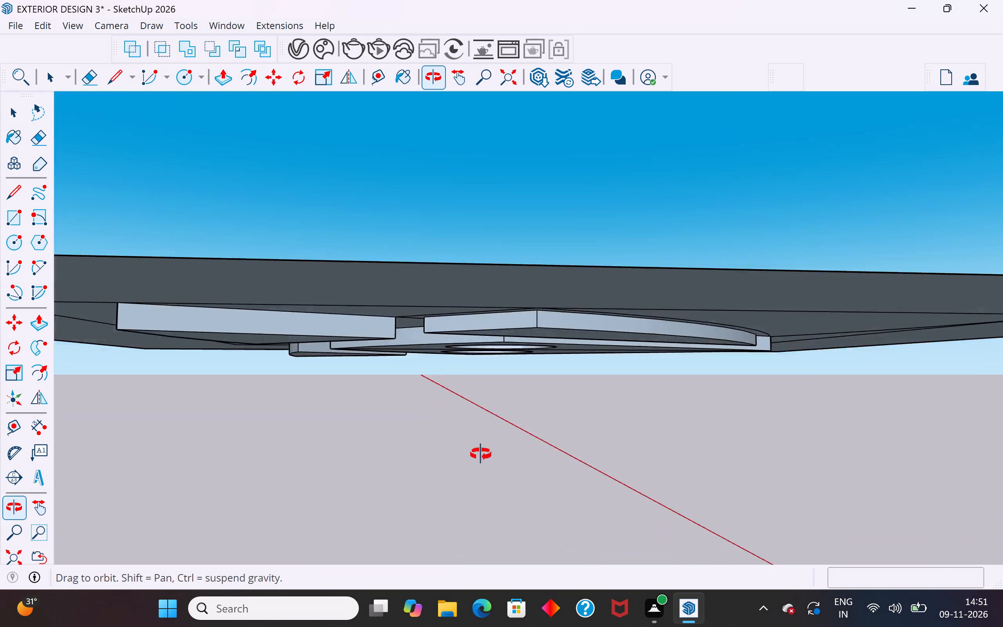
{"action": "middle_click_drag", "start_coordinate": [481, 454], "coordinate": [492, 496]}
{"action": "scroll", "coordinate": [514, 381], "scroll_direction": "up", "scroll_amount": 1}
{"action": "scroll", "coordinate": [514, 381], "scroll_direction": "down", "scroll_amount": 9}
Recess the narrow curved triangle between the fans' apex and the pattern square's edge by the same push distance.
{"action": "middle_click_drag", "start_coordinate": [661, 345], "coordinate": [419, 314]}
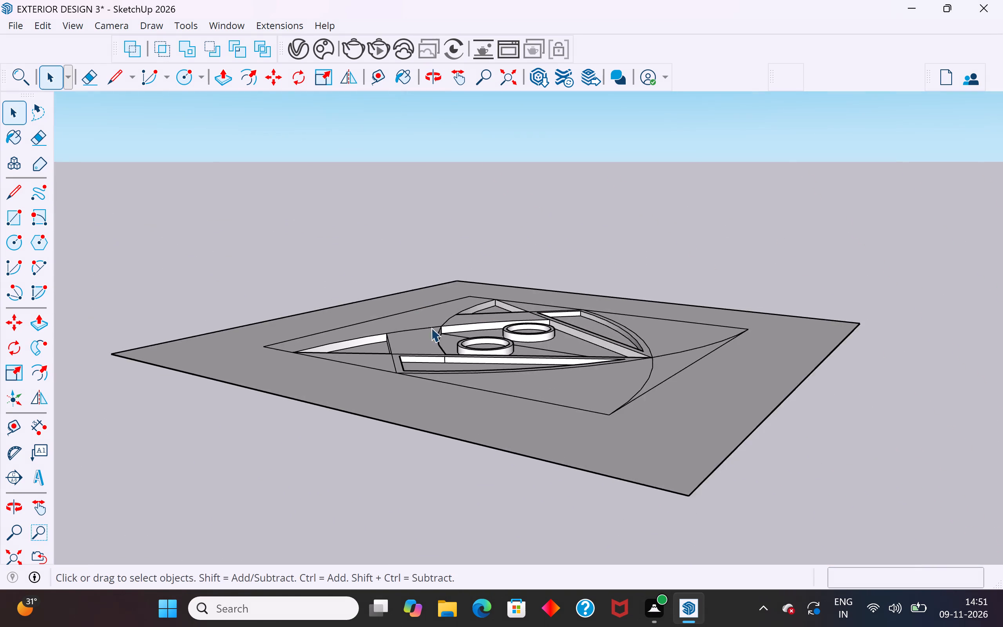
{"action": "scroll", "coordinate": [688, 339], "scroll_direction": "up", "scroll_amount": 5}
{"action": "left_click", "coordinate": [651, 393]}
{"action": "scroll", "coordinate": [673, 395], "scroll_direction": "up", "scroll_amount": 1}
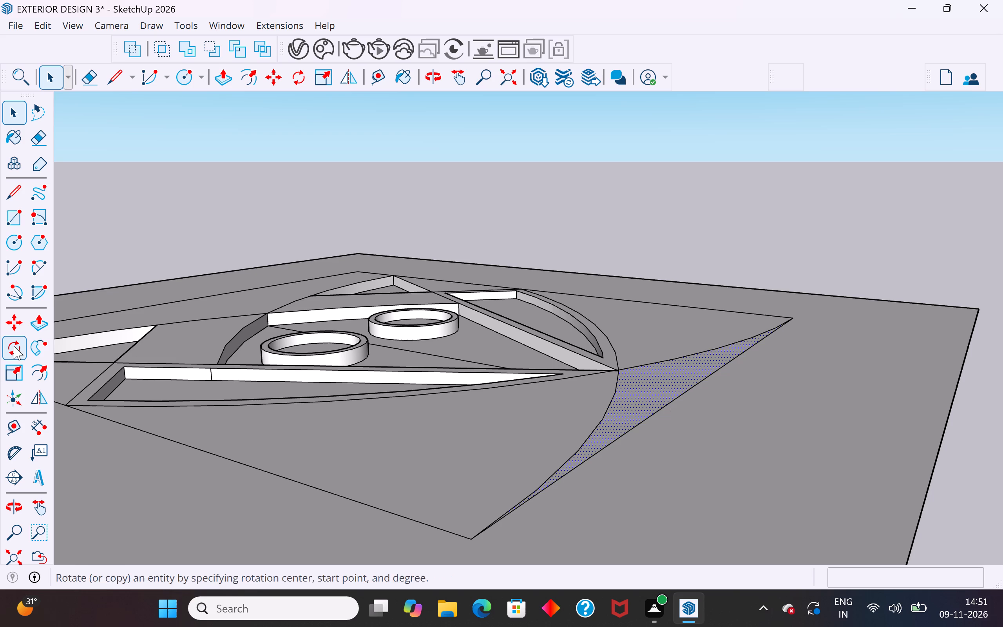
{"action": "left_click", "coordinate": [42, 323]}
{"action": "double_click", "coordinate": [646, 385]}
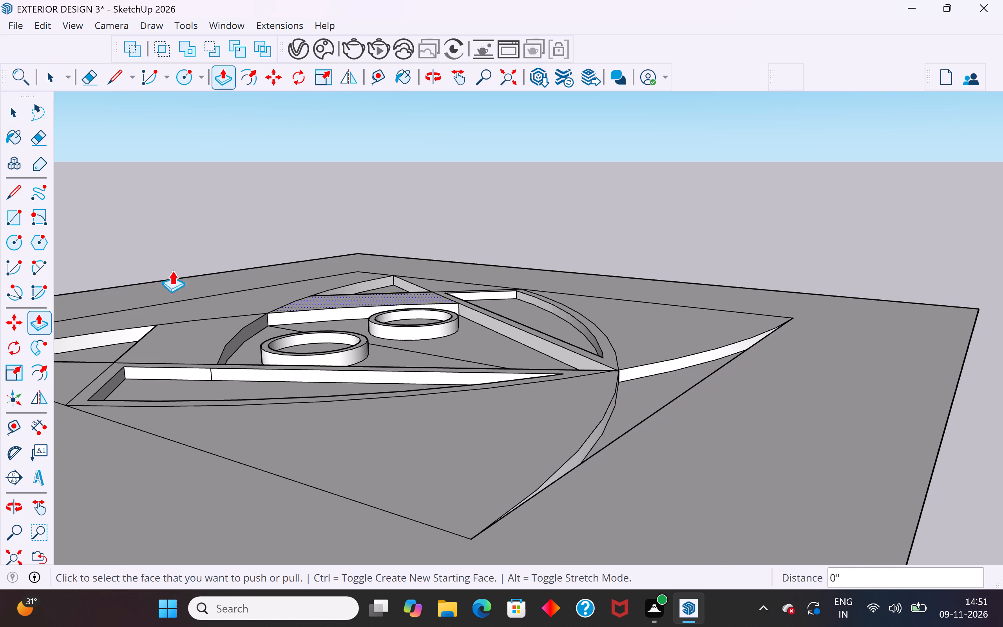
{"action": "left_click", "coordinate": [17, 110]}
{"action": "left_click", "coordinate": [478, 200]}
Review the whole ceiling pattern with its new recess from overhead and oblique views.
{"action": "middle_click_drag", "start_coordinate": [465, 294], "coordinate": [806, 453]}
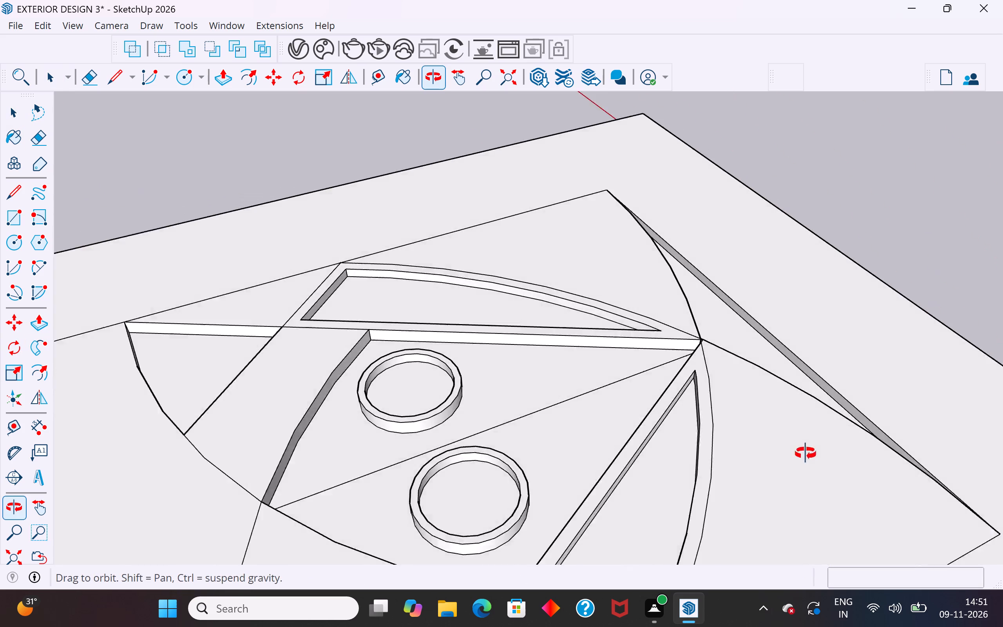
{"action": "scroll", "coordinate": [550, 255], "scroll_direction": "down", "scroll_amount": 8}
{"action": "middle_click_drag", "start_coordinate": [550, 255], "coordinate": [898, 333]}
{"action": "scroll", "coordinate": [715, 297], "scroll_direction": "down", "scroll_amount": 1}
{"action": "scroll", "coordinate": [651, 290], "scroll_direction": "up", "scroll_amount": 1}
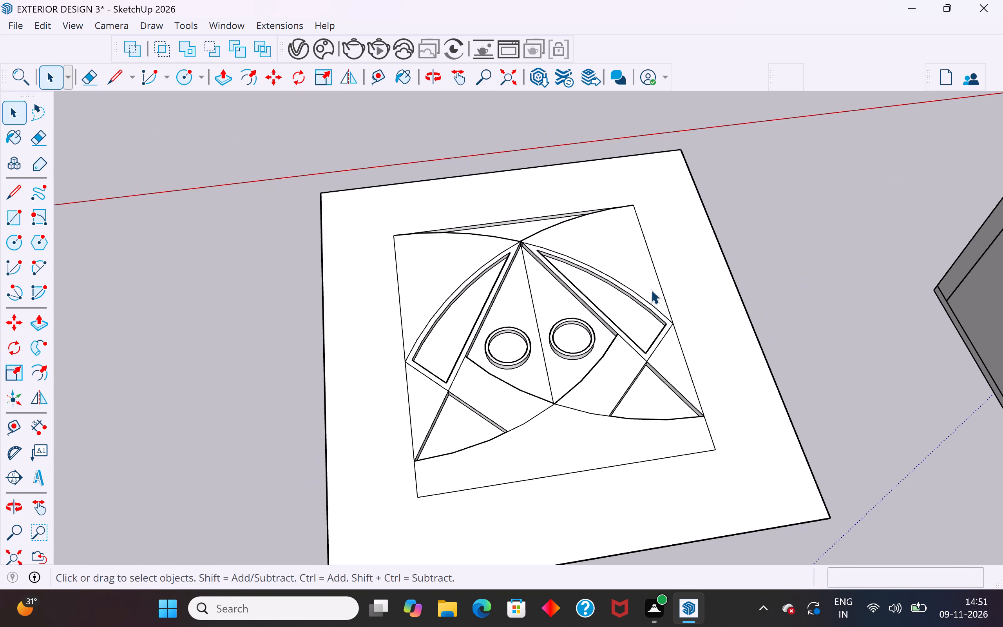
{"action": "scroll", "coordinate": [652, 411], "scroll_direction": "up", "scroll_amount": 3}
{"action": "scroll", "coordinate": [493, 368], "scroll_direction": "up", "scroll_amount": 4}
{"action": "middle_click_drag", "start_coordinate": [572, 350], "coordinate": [555, 215]}
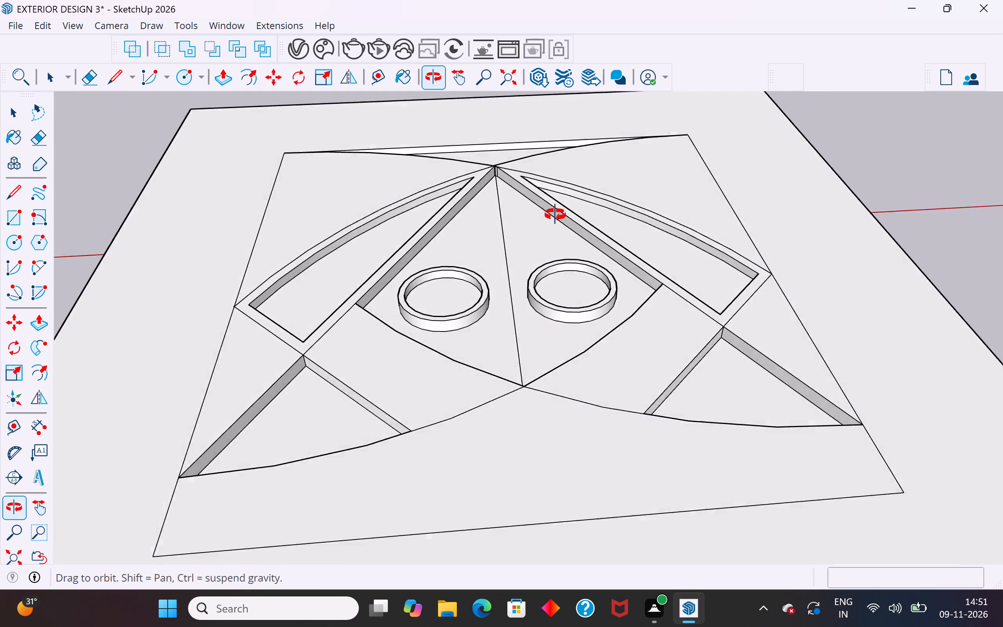
{"action": "middle_click_drag", "start_coordinate": [555, 215], "coordinate": [563, 182]}
{"action": "middle_click_drag", "start_coordinate": [346, 375], "coordinate": [282, 428]}
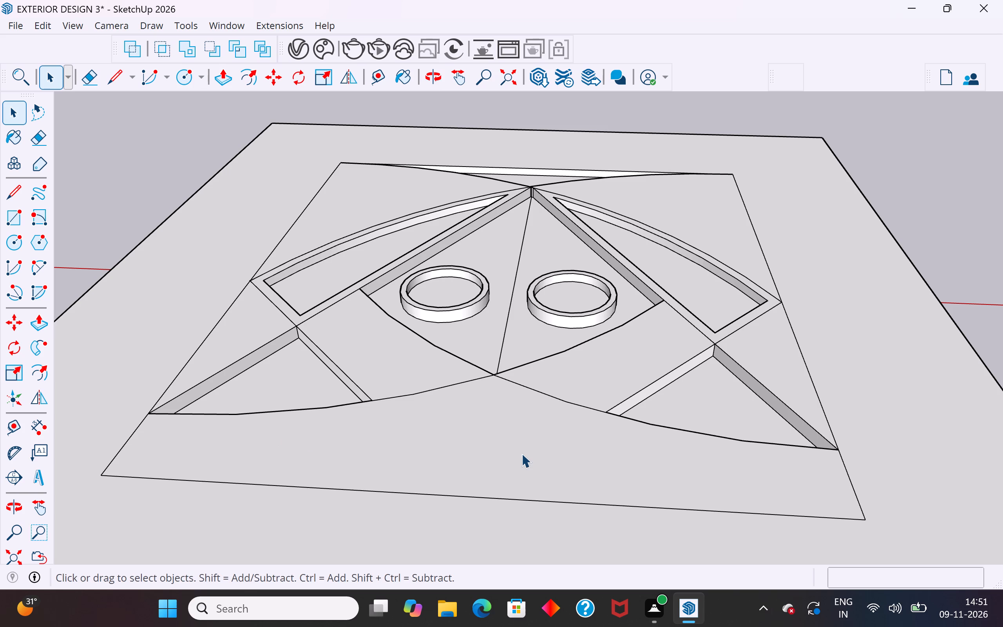
{"action": "scroll", "coordinate": [514, 451], "scroll_direction": "down", "scroll_amount": 5}
{"action": "middle_click_drag", "start_coordinate": [520, 404], "coordinate": [510, 580]}
{"action": "middle_click_drag", "start_coordinate": [500, 391], "coordinate": [498, 443]}
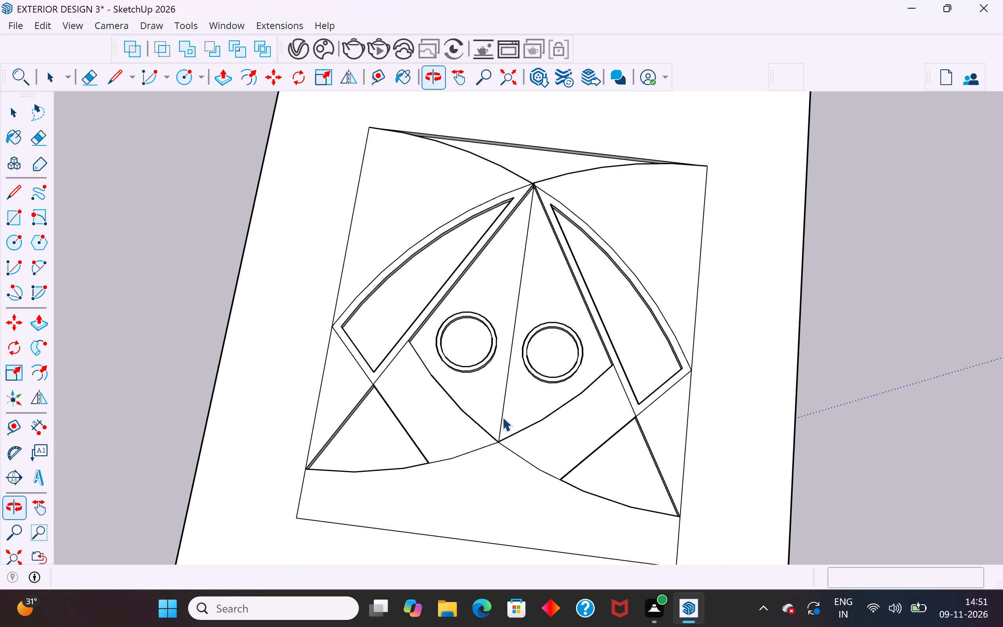
Raise one half of the central recess, on one side of the dividing line between the rings, by about 1 1/8".
{"action": "scroll", "coordinate": [504, 387], "scroll_direction": "up", "scroll_amount": 3}
{"action": "scroll", "coordinate": [505, 376], "scroll_direction": "down", "scroll_amount": 6}
{"action": "middle_click_drag", "start_coordinate": [592, 354], "coordinate": [328, 223]}
{"action": "scroll", "coordinate": [469, 277], "scroll_direction": "up", "scroll_amount": 4}
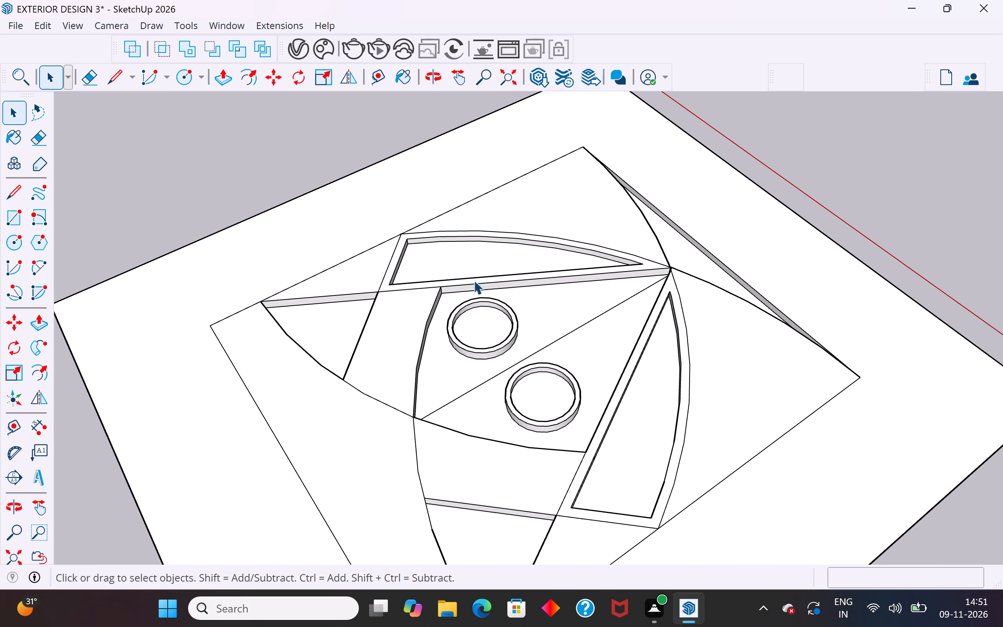
{"action": "left_click", "coordinate": [568, 332]}
{"action": "scroll", "coordinate": [568, 332], "scroll_direction": "up", "scroll_amount": 4}
{"action": "middle_click_drag", "start_coordinate": [480, 404], "coordinate": [579, 380]}
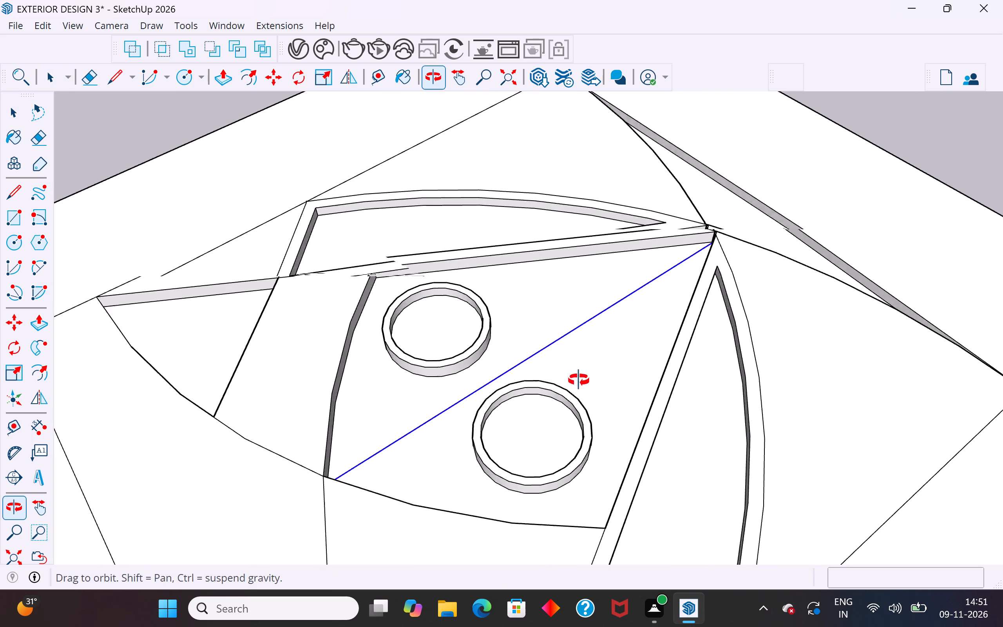
{"action": "middle_click_drag", "start_coordinate": [579, 380], "coordinate": [739, 321]}
{"action": "middle_click_drag", "start_coordinate": [592, 434], "coordinate": [631, 366]}
{"action": "scroll", "coordinate": [559, 352], "scroll_direction": "up", "scroll_amount": 3}
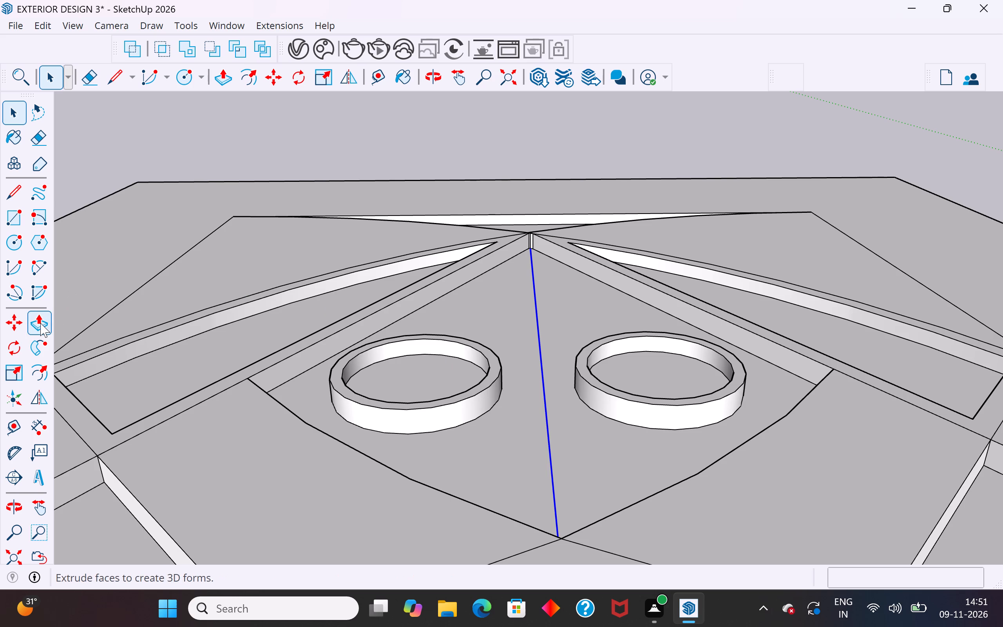
{"action": "left_click", "coordinate": [37, 325]}
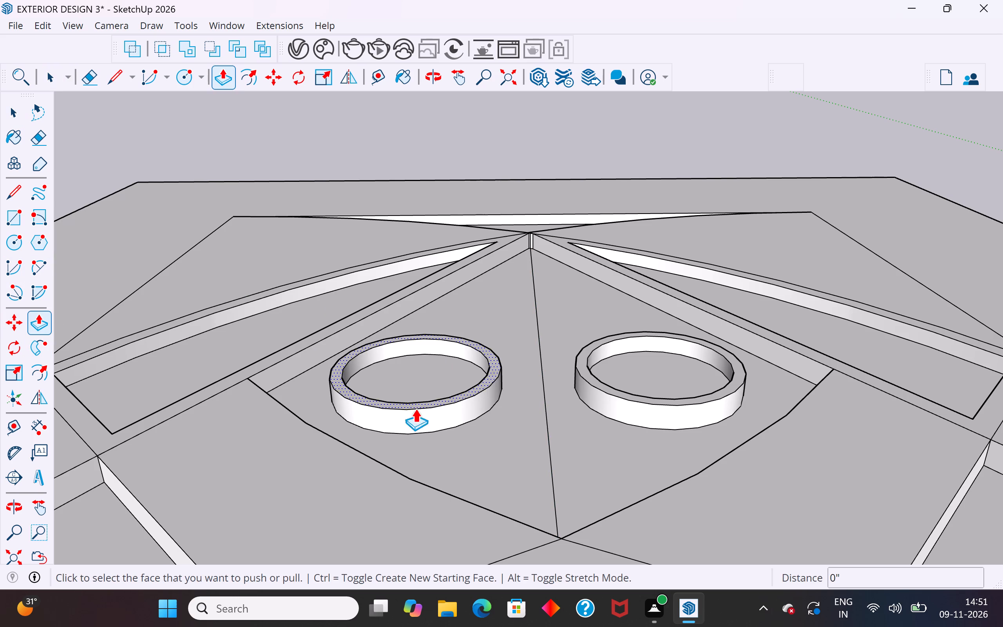
{"action": "left_click", "coordinate": [543, 415]}
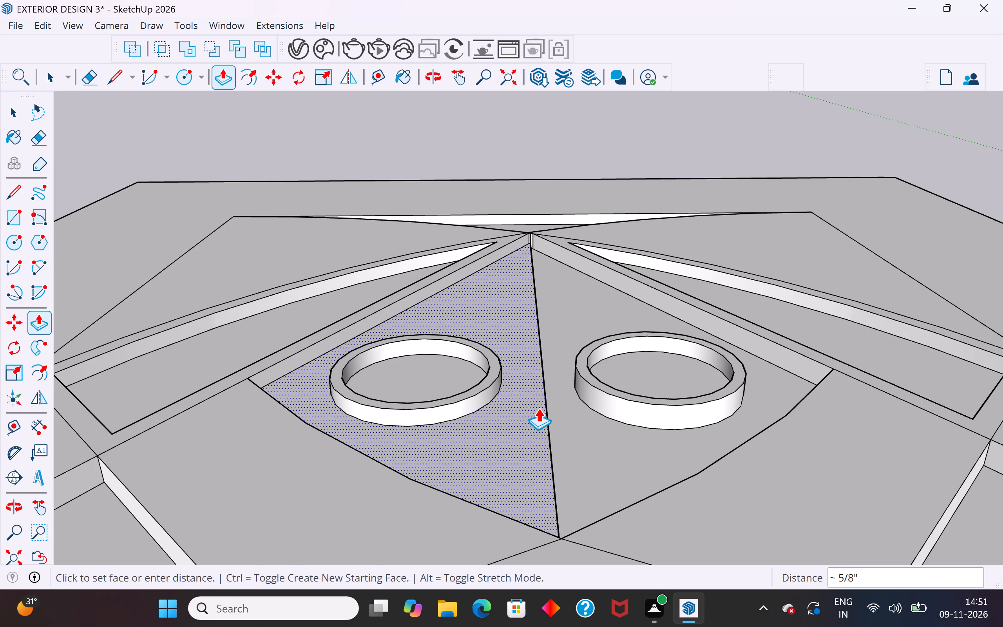
{"action": "left_click", "coordinate": [538, 402]}
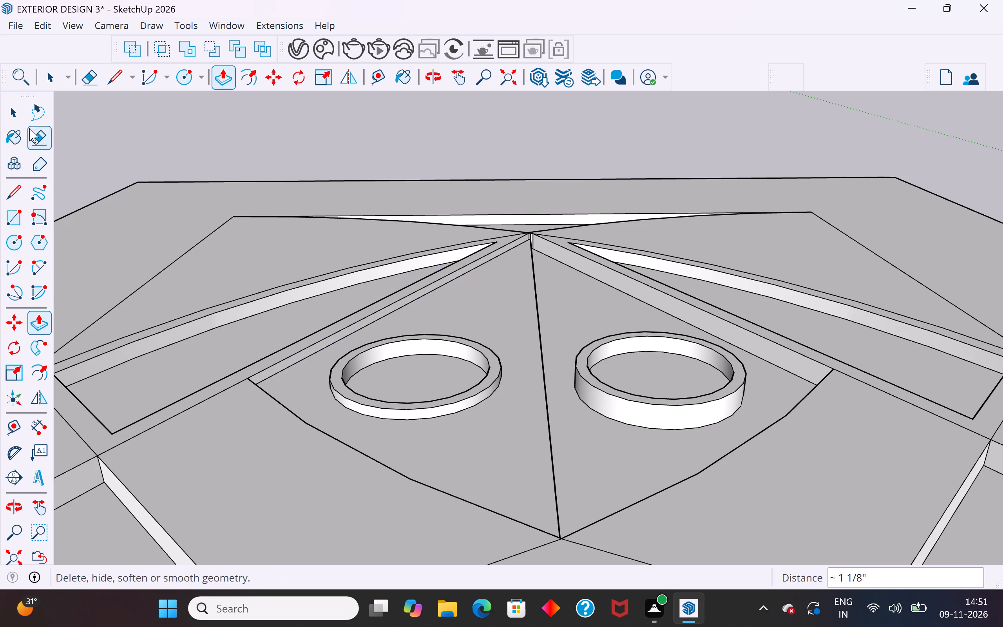
{"action": "left_click", "coordinate": [15, 111]}
{"action": "left_click", "coordinate": [412, 182]}
{"action": "middle_click_drag", "start_coordinate": [581, 196], "coordinate": [460, 127]}
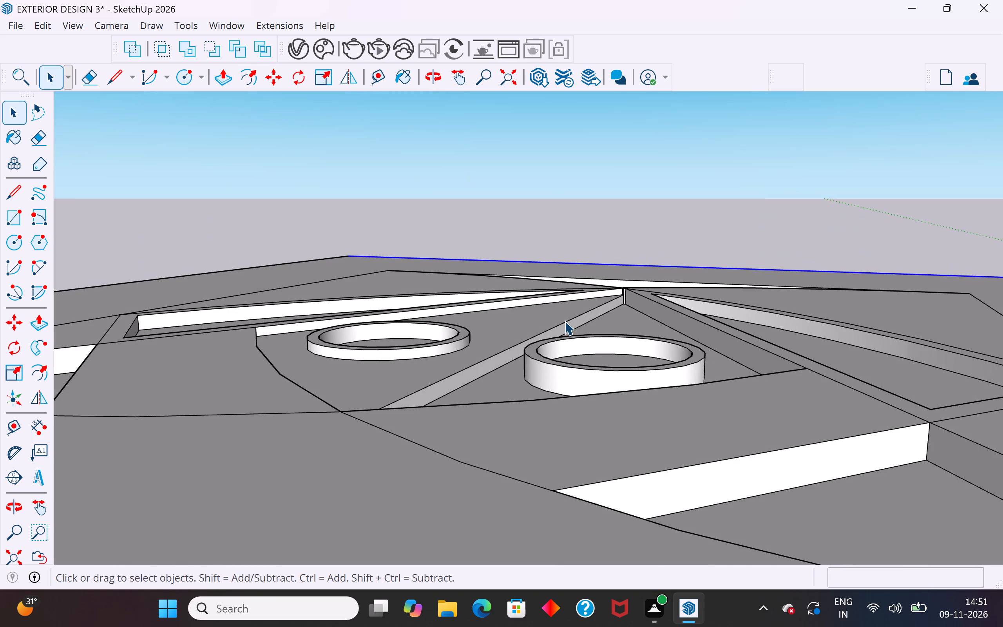
Recess the curved band face between the taller ring's area and the neighbouring recessed corner triangle by about 9/16".
{"action": "scroll", "coordinate": [565, 321], "scroll_direction": "up", "scroll_amount": 1}
{"action": "middle_click_drag", "start_coordinate": [450, 364], "coordinate": [626, 604]}
{"action": "scroll", "coordinate": [473, 234], "scroll_direction": "down", "scroll_amount": 10}
{"action": "middle_click_drag", "start_coordinate": [473, 234], "coordinate": [473, 415]}
{"action": "middle_click_drag", "start_coordinate": [589, 445], "coordinate": [620, 339]}
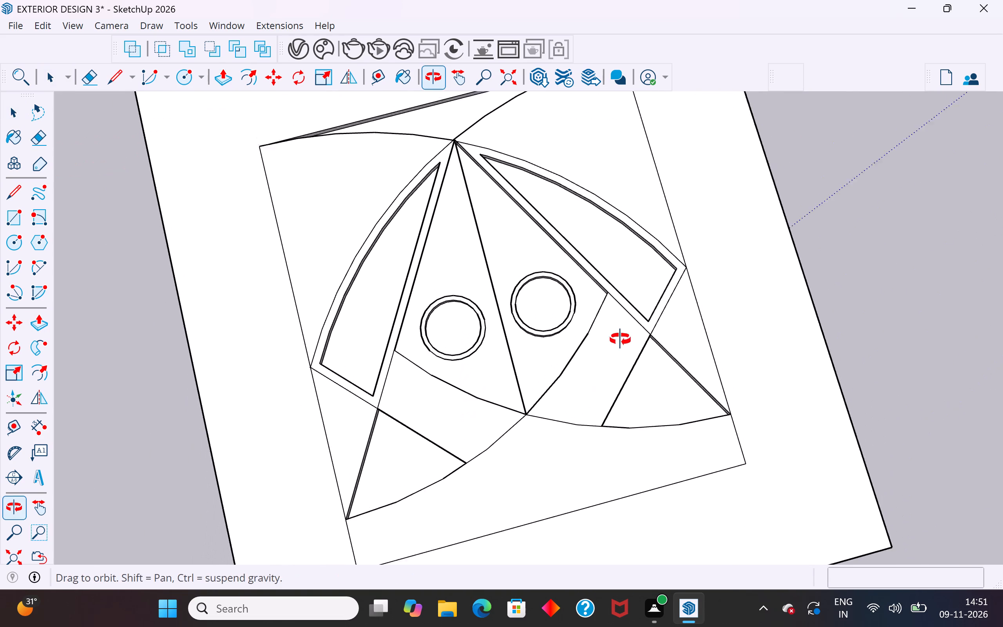
{"action": "middle_click_drag", "start_coordinate": [620, 339], "coordinate": [650, 221]}
{"action": "scroll", "coordinate": [600, 348], "scroll_direction": "up", "scroll_amount": 4}
{"action": "left_click", "coordinate": [600, 348]}
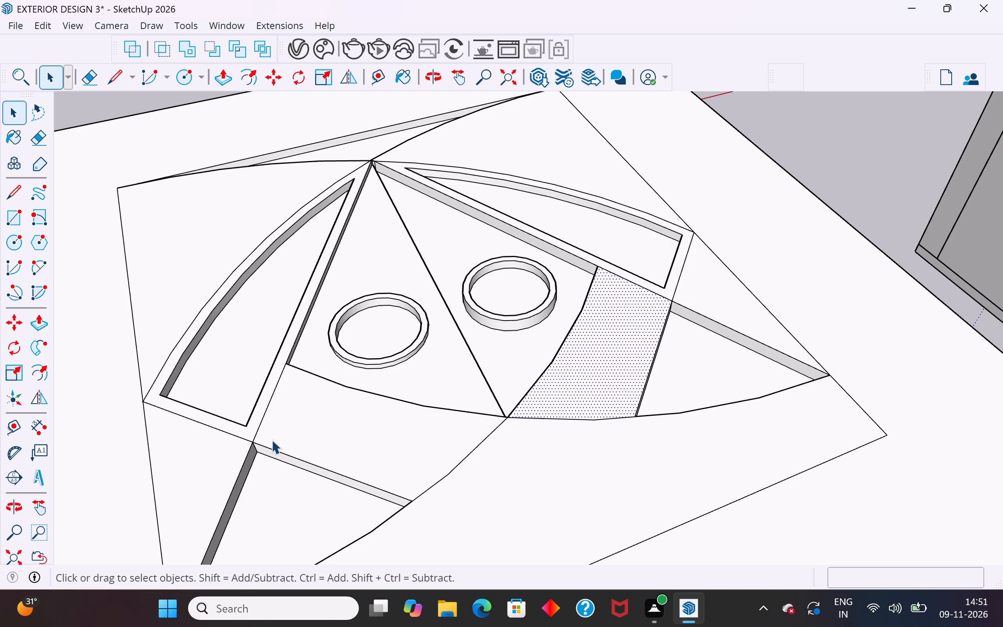
{"action": "left_click", "coordinate": [47, 319]}
{"action": "left_click", "coordinate": [616, 343]}
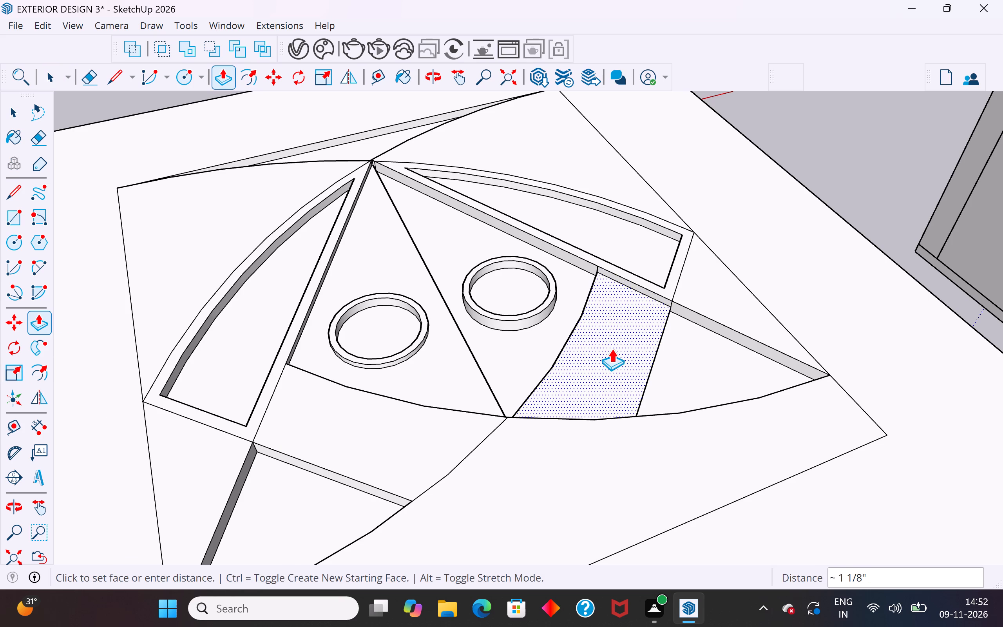
{"action": "left_click", "coordinate": [612, 345]}
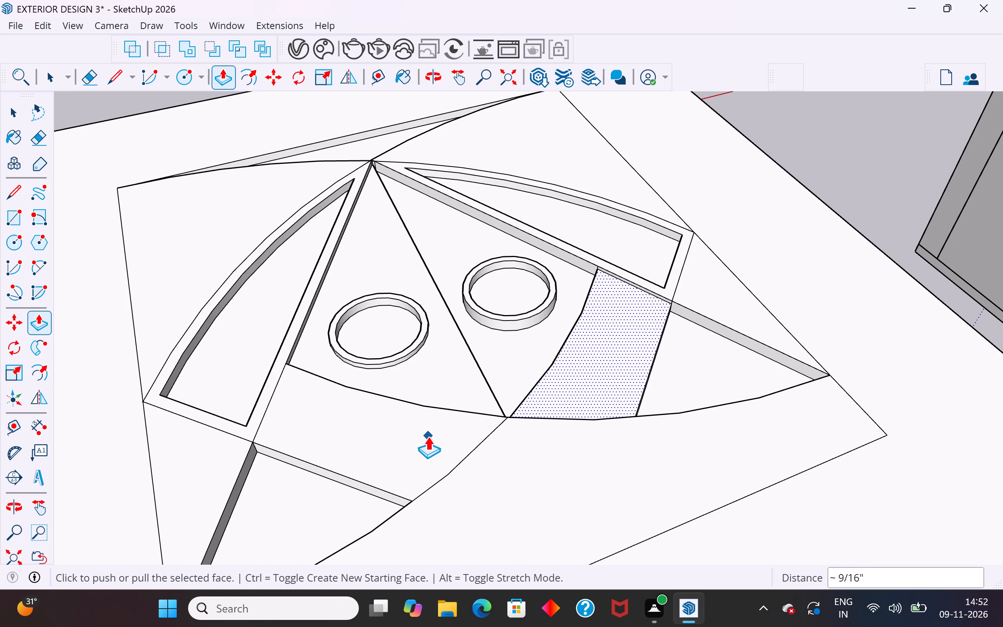
{"action": "middle_click_drag", "start_coordinate": [583, 475], "coordinate": [175, 346]}
{"action": "middle_click_drag", "start_coordinate": [343, 310], "coordinate": [638, 370]}
{"action": "left_click", "coordinate": [14, 116]}
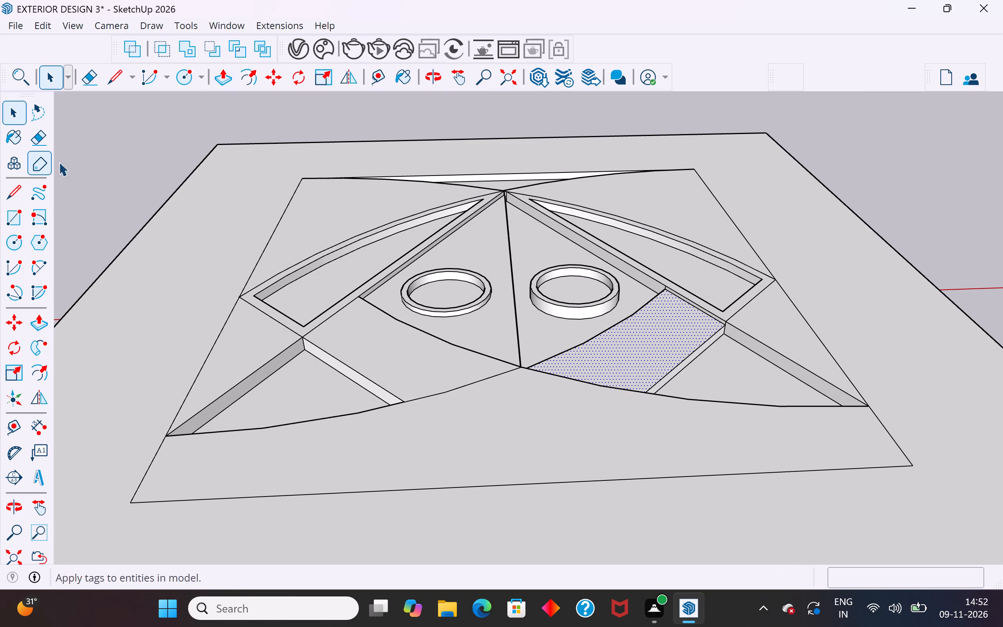
{"action": "left_click", "coordinate": [92, 163]}
Review the whole ceiling pattern's relief from overhead and from low oblique angles on the apex side.
{"action": "middle_click_drag", "start_coordinate": [415, 326], "coordinate": [405, 520]}
{"action": "scroll", "coordinate": [415, 334], "scroll_direction": "up", "scroll_amount": 1}
{"action": "scroll", "coordinate": [407, 507], "scroll_direction": "down", "scroll_amount": 11}
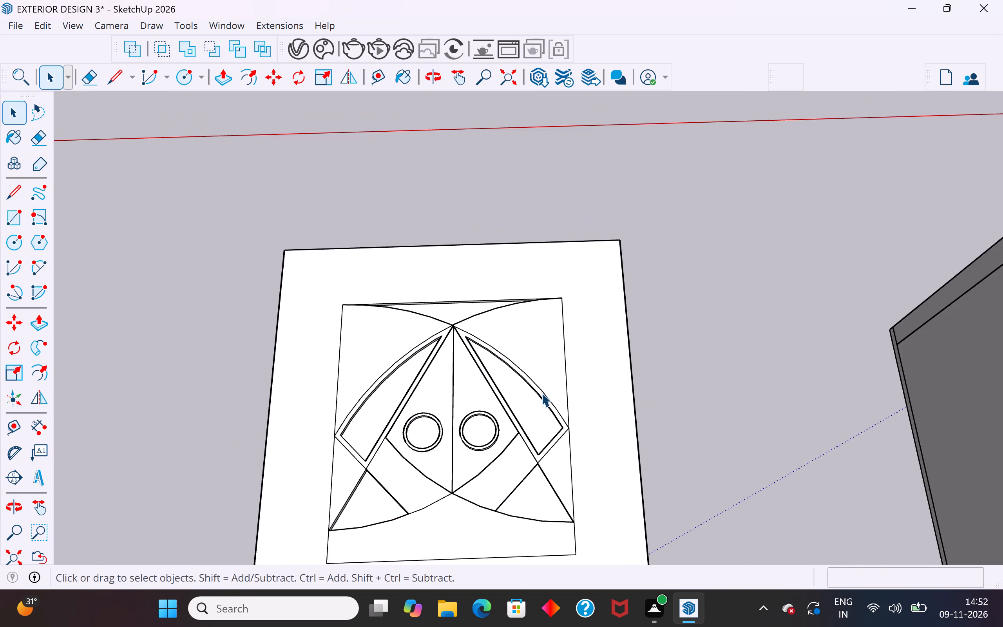
{"action": "middle_click_drag", "start_coordinate": [542, 393], "coordinate": [561, 545]}
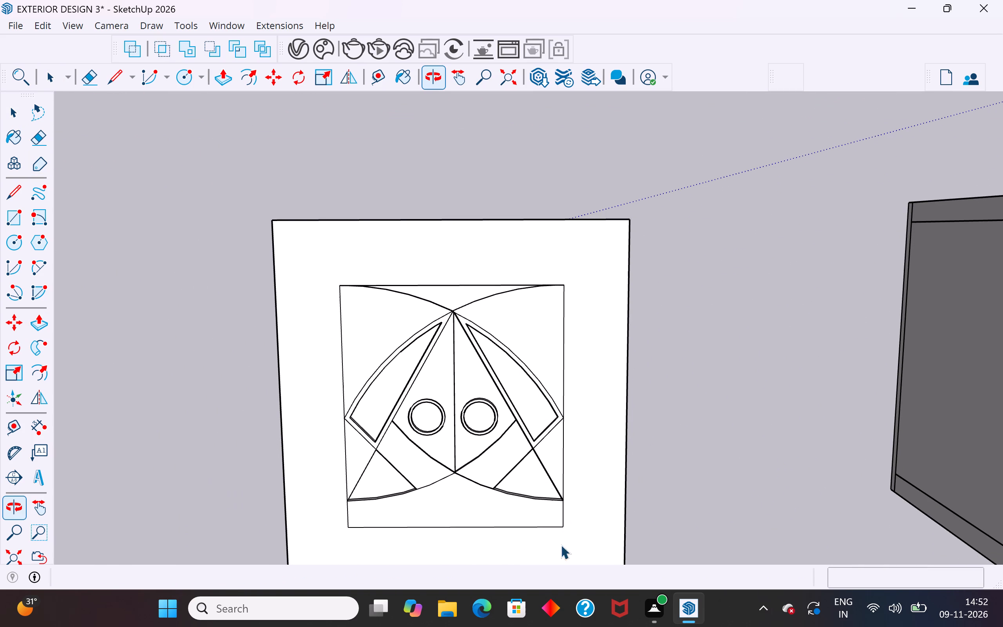
{"action": "middle_click_drag", "start_coordinate": [576, 378], "coordinate": [235, 222]}
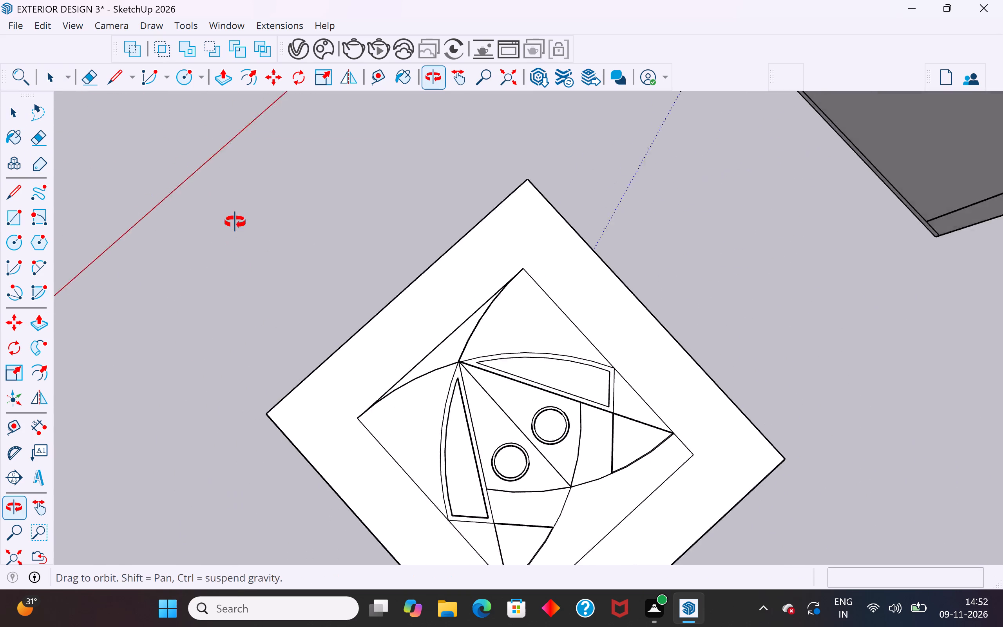
{"action": "middle_click_drag", "start_coordinate": [235, 222], "coordinate": [236, 212]}
{"action": "middle_click_drag", "start_coordinate": [531, 551], "coordinate": [839, 288]}
{"action": "scroll", "coordinate": [602, 373], "scroll_direction": "up", "scroll_amount": 5}
{"action": "middle_click_drag", "start_coordinate": [623, 362], "coordinate": [831, 441]}
{"action": "scroll", "coordinate": [728, 397], "scroll_direction": "up", "scroll_amount": 3}
{"action": "middle_click_drag", "start_coordinate": [667, 420], "coordinate": [890, 428]}
{"action": "middle_click_drag", "start_coordinate": [584, 447], "coordinate": [599, 470]}
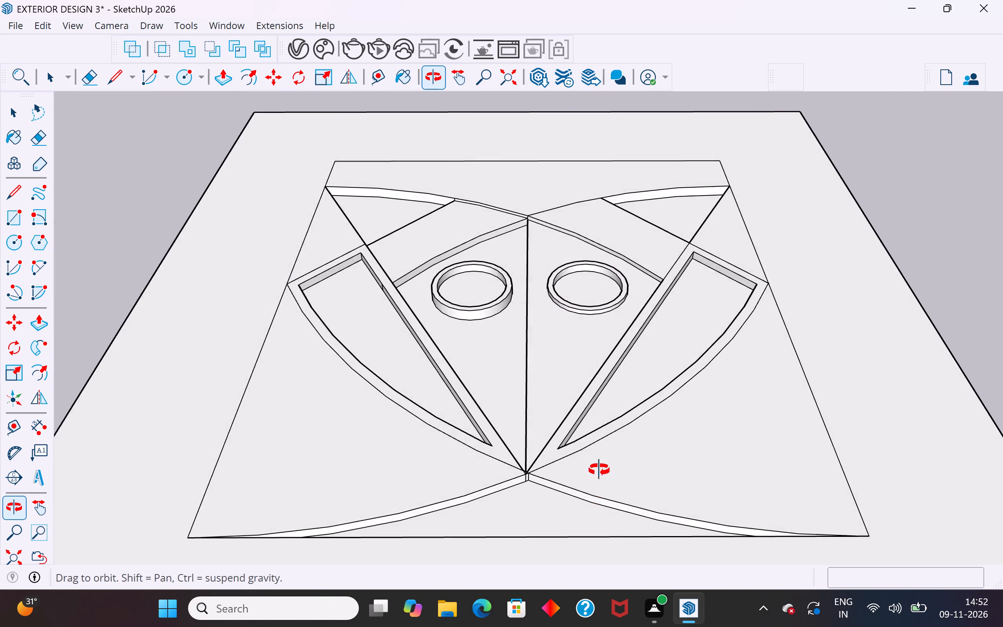
{"action": "middle_click_drag", "start_coordinate": [599, 470], "coordinate": [612, 387]}
{"action": "scroll", "coordinate": [527, 426], "scroll_direction": "up", "scroll_amount": 4}
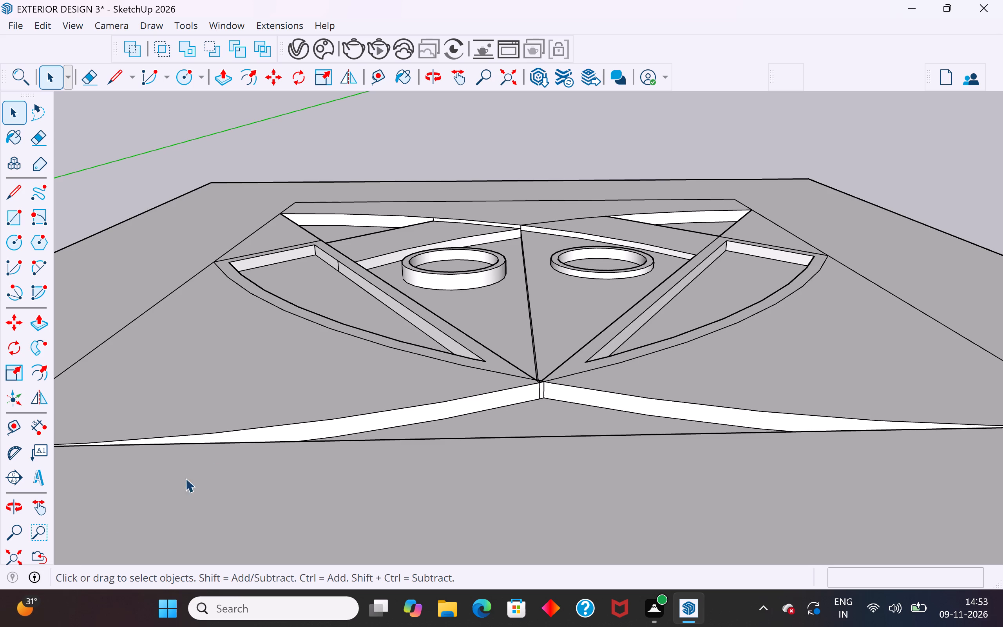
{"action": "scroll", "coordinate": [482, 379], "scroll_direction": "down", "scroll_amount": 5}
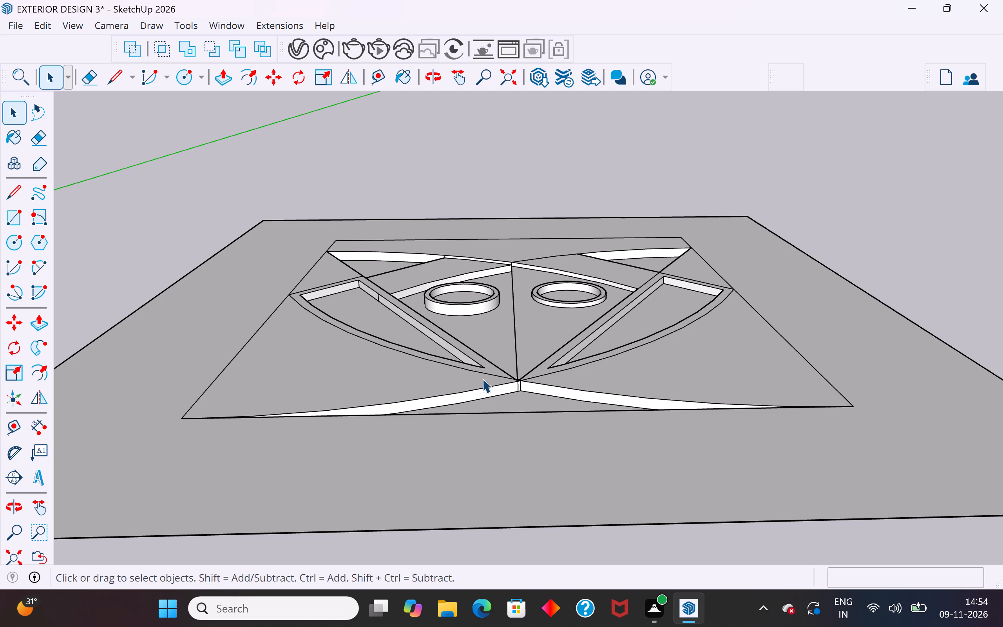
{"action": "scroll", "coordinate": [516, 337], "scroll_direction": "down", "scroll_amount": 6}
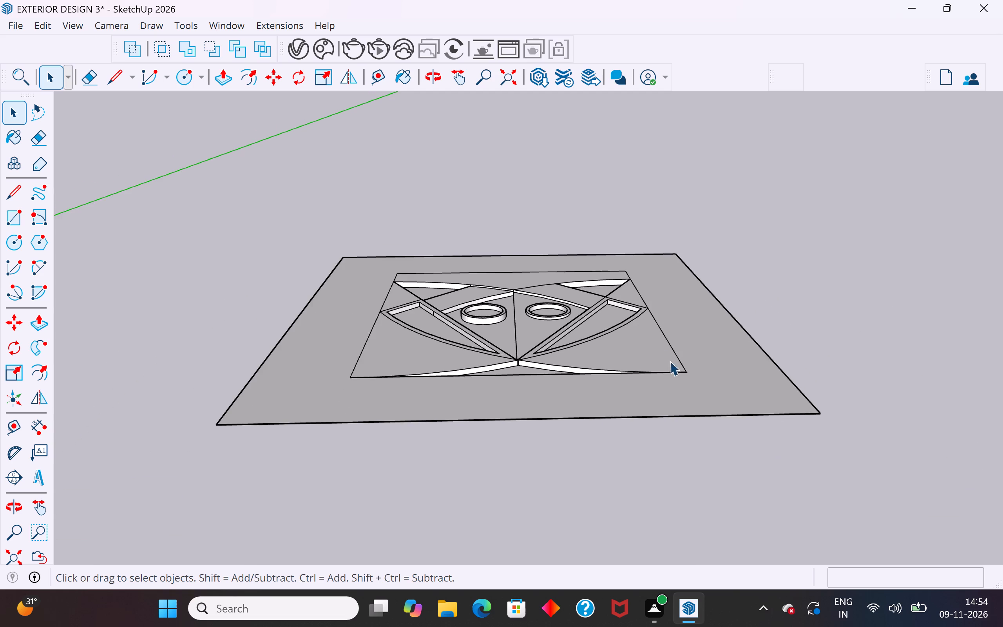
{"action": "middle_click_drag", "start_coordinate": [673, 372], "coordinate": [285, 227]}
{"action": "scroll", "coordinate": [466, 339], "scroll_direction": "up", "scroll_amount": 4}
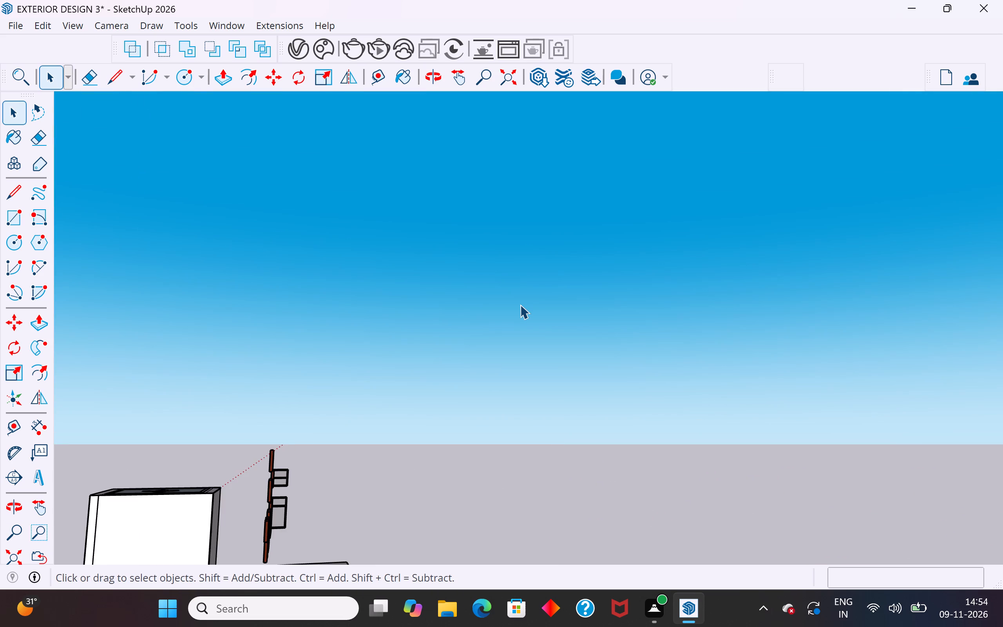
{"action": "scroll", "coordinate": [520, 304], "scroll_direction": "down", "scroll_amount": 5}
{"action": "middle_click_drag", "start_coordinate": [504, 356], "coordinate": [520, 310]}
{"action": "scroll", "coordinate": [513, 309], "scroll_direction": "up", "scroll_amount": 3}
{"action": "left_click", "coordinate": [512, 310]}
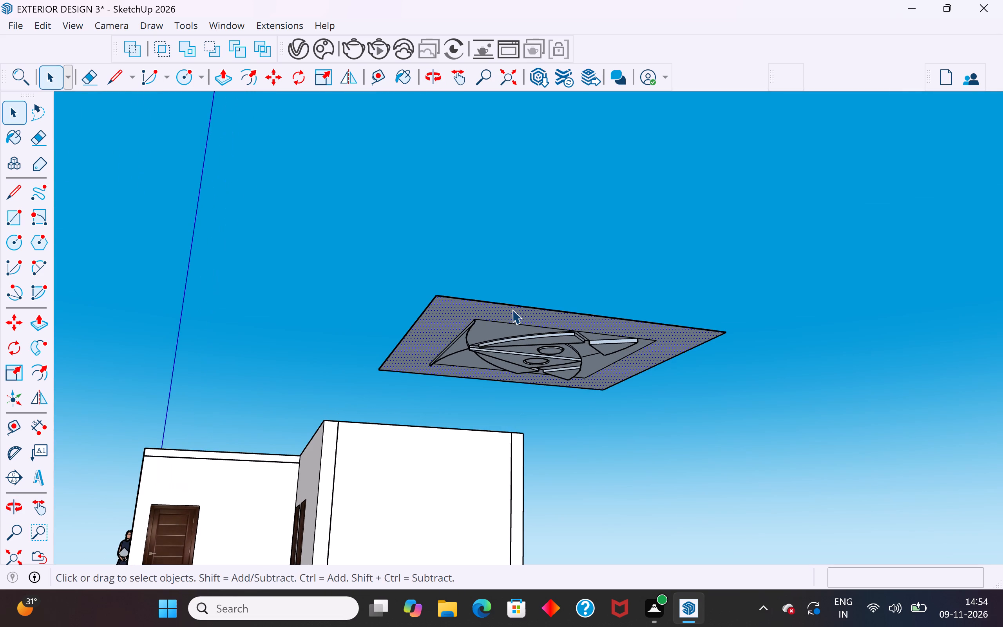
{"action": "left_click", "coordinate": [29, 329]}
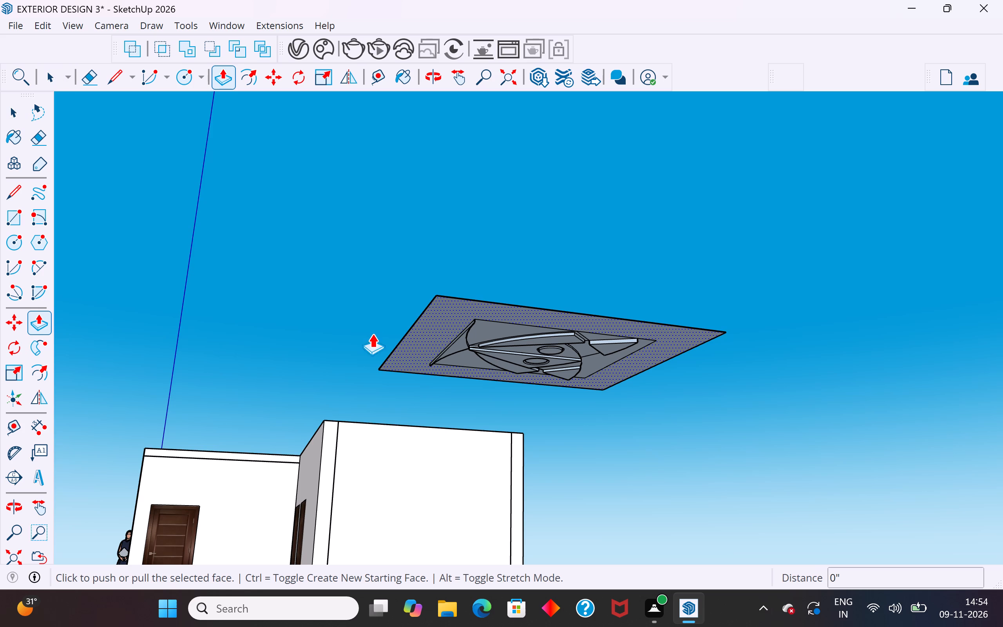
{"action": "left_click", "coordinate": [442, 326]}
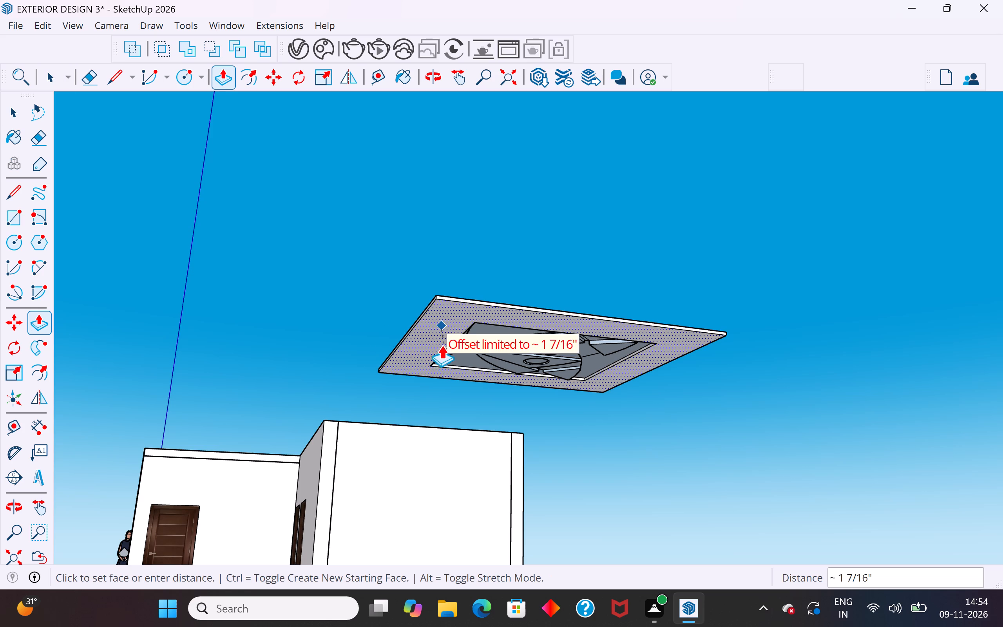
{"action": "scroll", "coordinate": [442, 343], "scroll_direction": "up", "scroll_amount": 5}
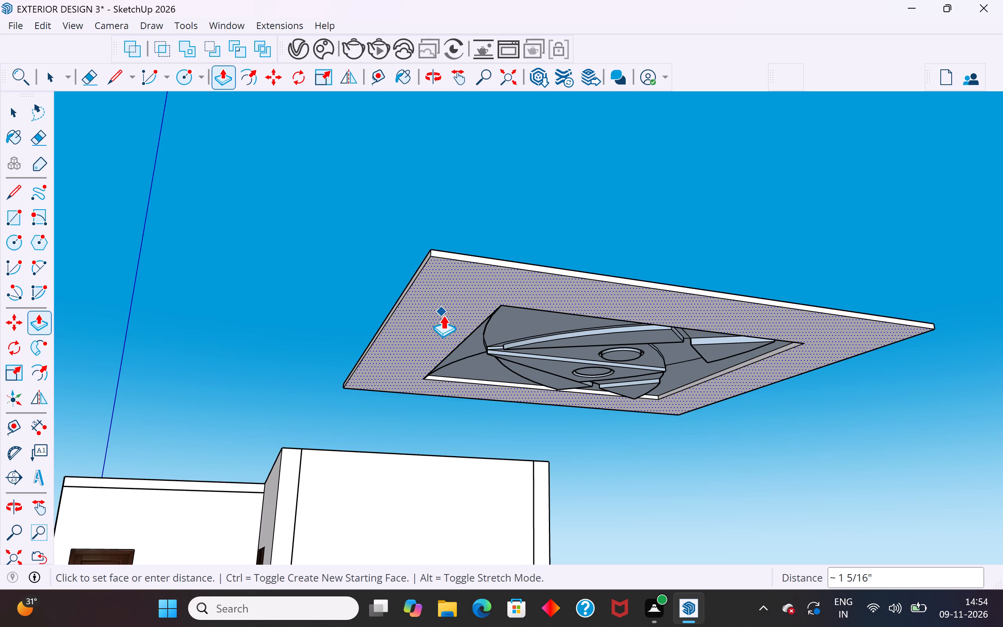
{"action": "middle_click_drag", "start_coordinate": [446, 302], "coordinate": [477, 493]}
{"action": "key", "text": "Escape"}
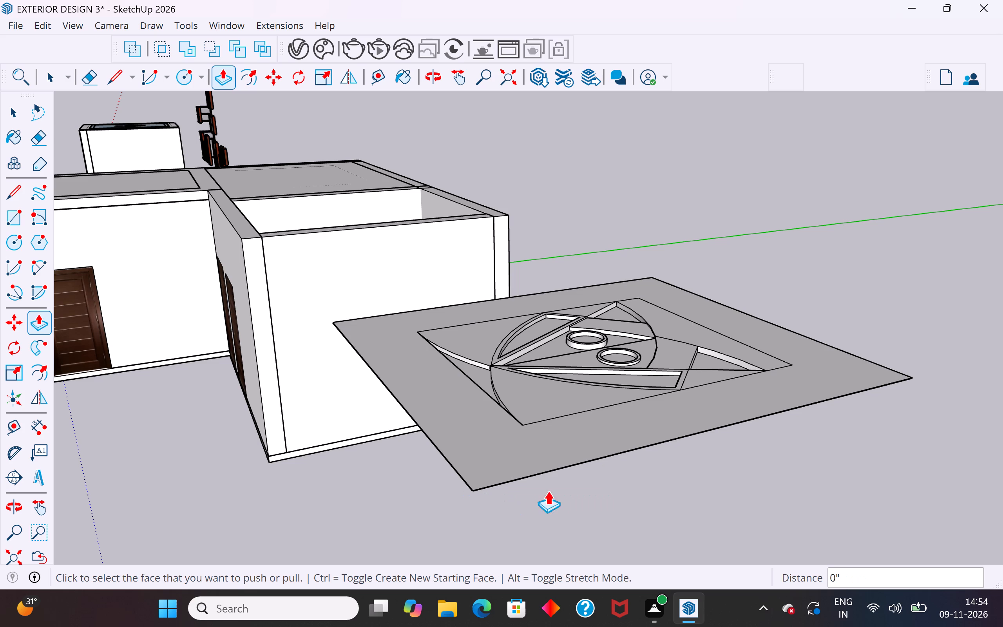
Pull the ceiling panel's outer border face, surrounding the pattern square, up by 6".
{"action": "left_click", "coordinate": [483, 429]}
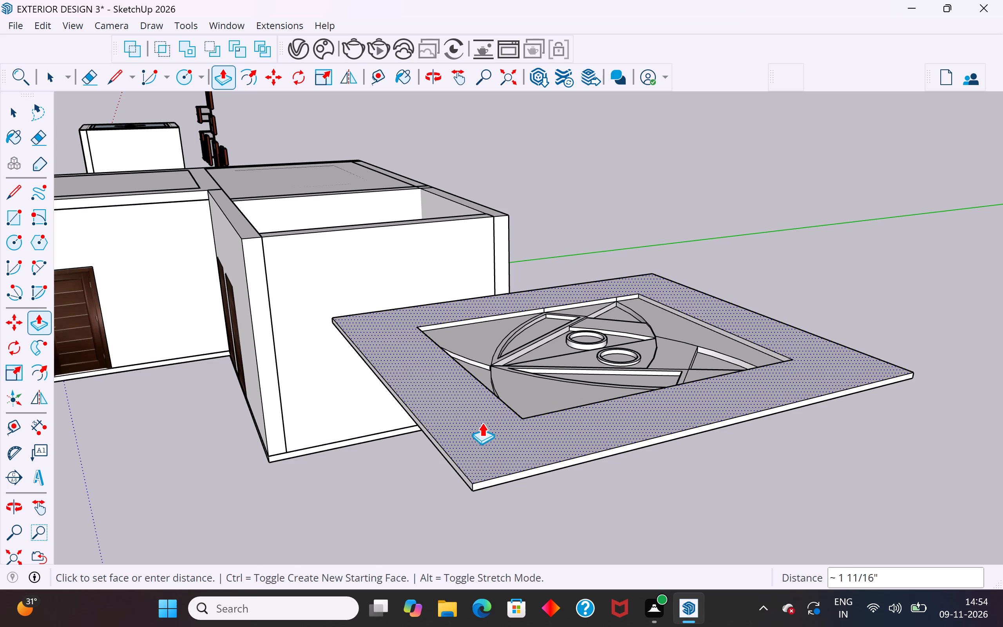
{"action": "type", "text": "6\""}
{"action": "key", "text": "Return"}
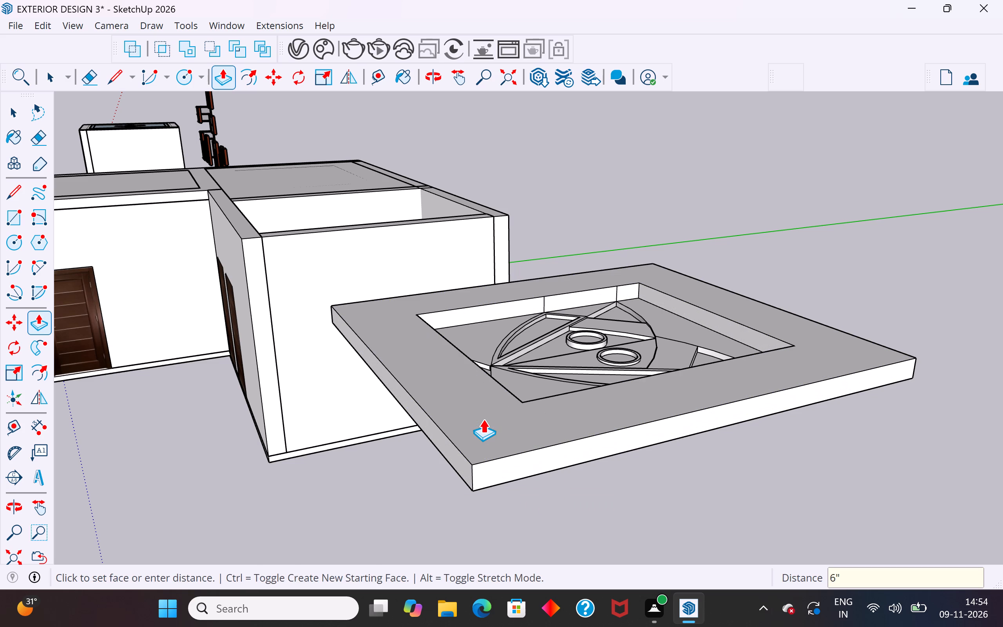
Push the raised outer border face back down by about 2 3/16".
{"action": "left_click", "coordinate": [530, 423]}
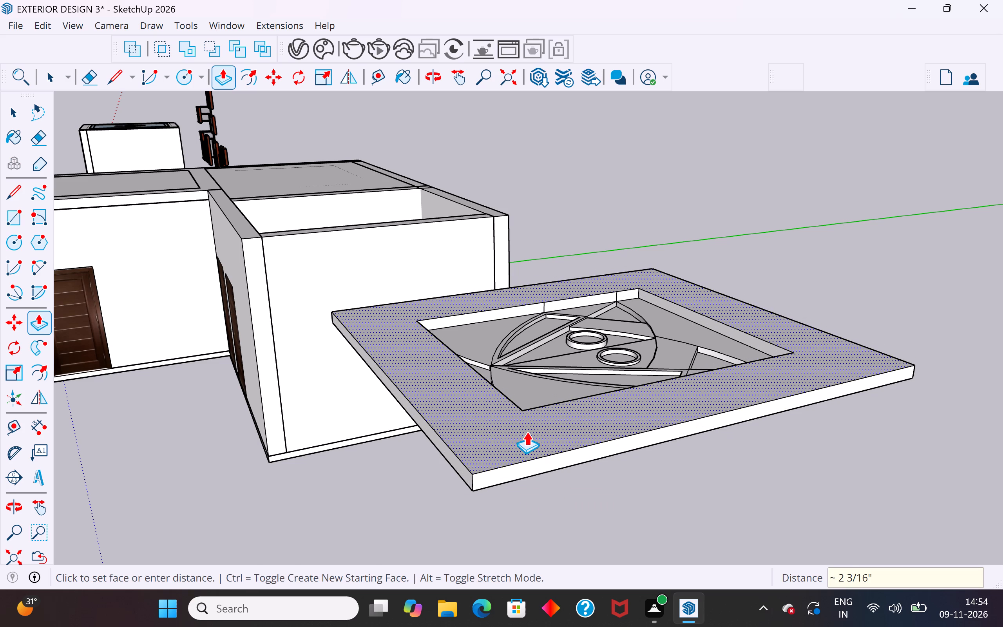
{"action": "left_click", "coordinate": [527, 431]}
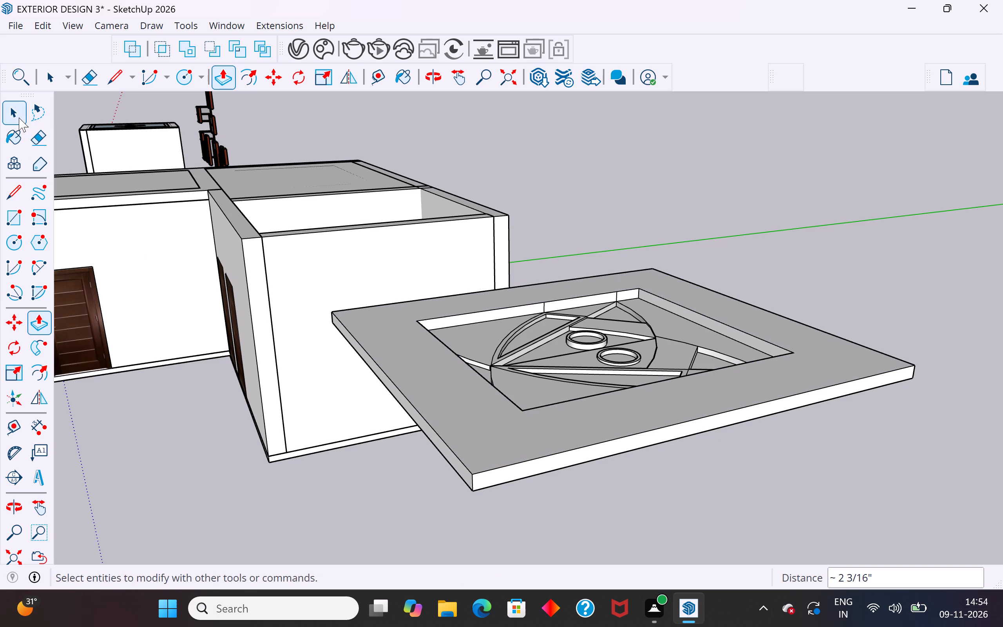
{"action": "left_click", "coordinate": [19, 118]}
{"action": "left_click", "coordinate": [768, 208]}
Inspect the thickened border and the sunken pattern from the reverse side, from above and close up around the rings.
{"action": "middle_click_drag", "start_coordinate": [677, 404], "coordinate": [727, 101]}
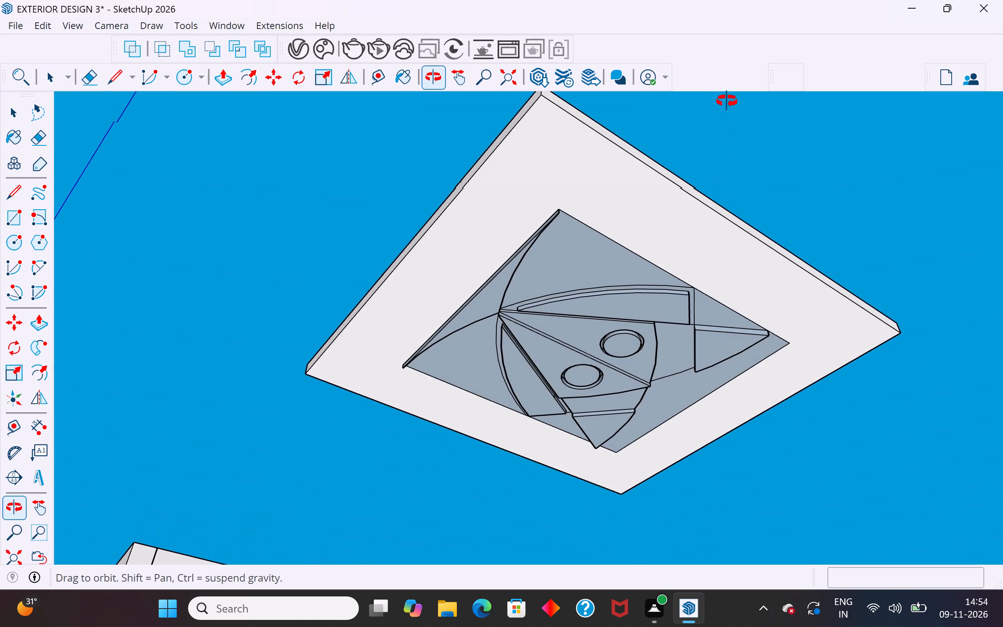
{"action": "middle_click_drag", "start_coordinate": [727, 101], "coordinate": [572, 510]}
{"action": "scroll", "coordinate": [680, 330], "scroll_direction": "up", "scroll_amount": 5}
{"action": "middle_click_drag", "start_coordinate": [684, 303], "coordinate": [402, 332]}
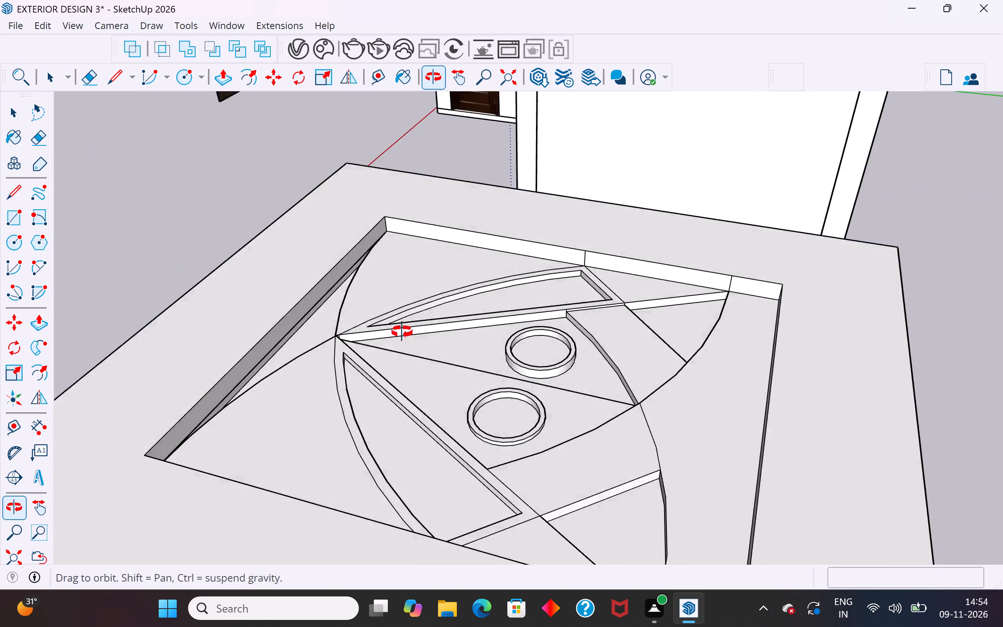
{"action": "middle_click_drag", "start_coordinate": [402, 332], "coordinate": [155, 317]}
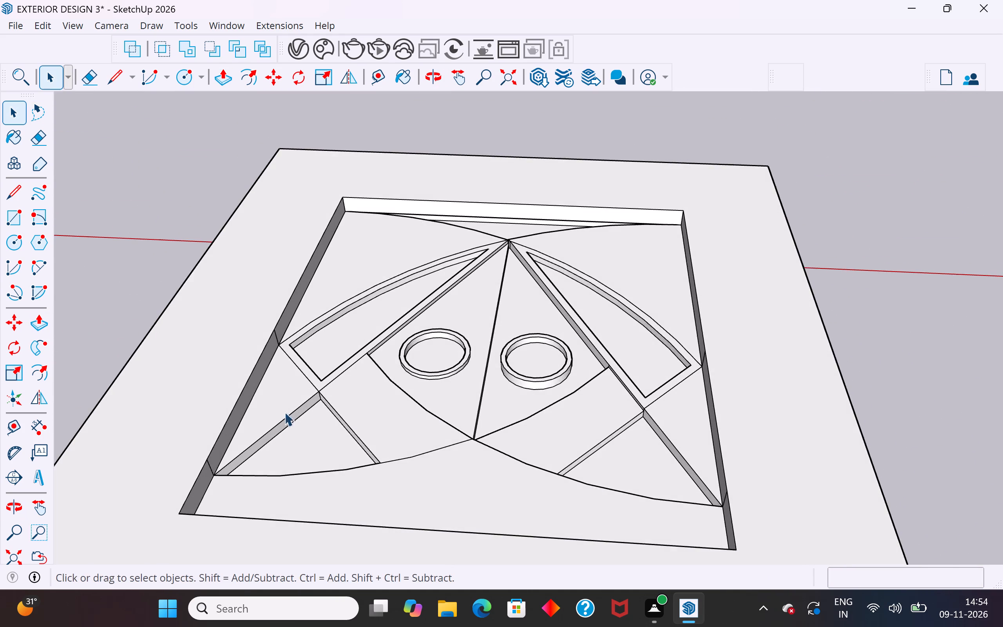
{"action": "scroll", "coordinate": [304, 409], "scroll_direction": "up", "scroll_amount": 5}
{"action": "middle_click_drag", "start_coordinate": [542, 360], "coordinate": [383, 309]}
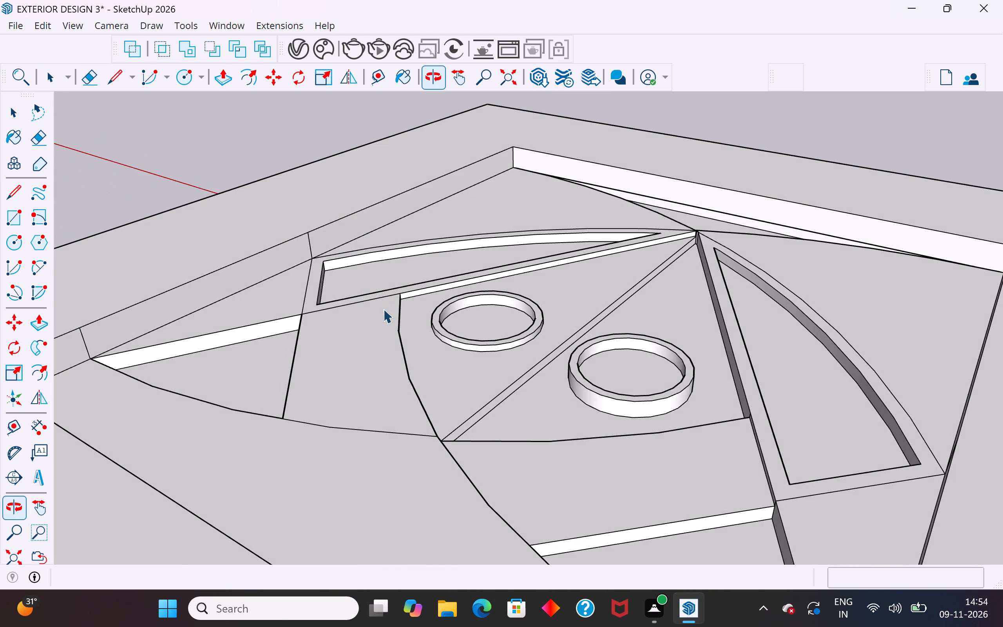
{"action": "scroll", "coordinate": [747, 202], "scroll_direction": "up", "scroll_amount": 3}
{"action": "middle_click_drag", "start_coordinate": [770, 277], "coordinate": [244, 281]}
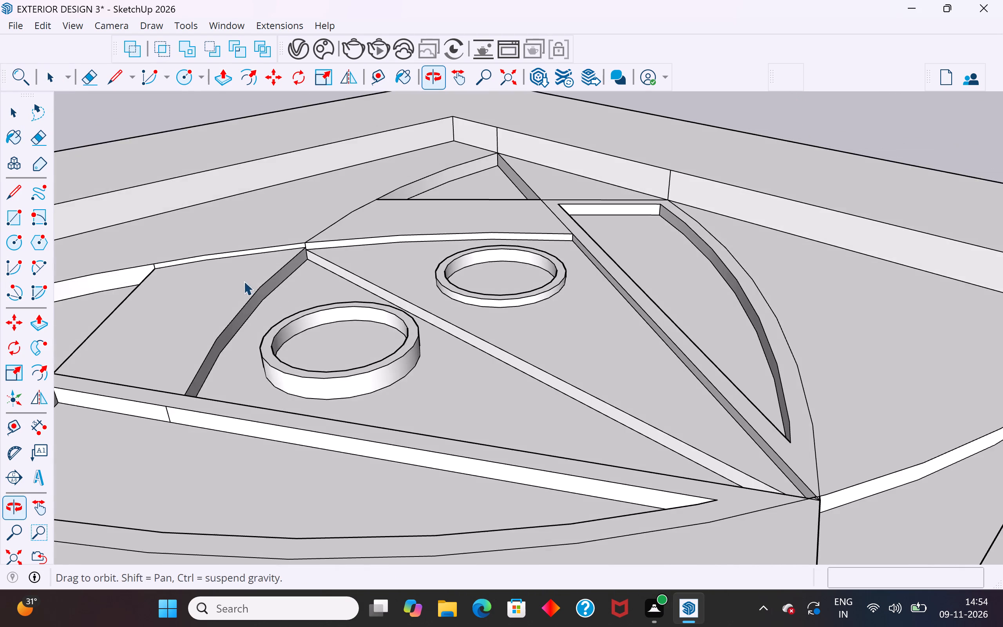
Apply the V-Ray Emissive material to one curved step face of the triangular recess at the fans' apex.
{"action": "scroll", "coordinate": [501, 301], "scroll_direction": "down", "scroll_amount": 5}
{"action": "middle_click_drag", "start_coordinate": [742, 383], "coordinate": [704, 338]}
{"action": "scroll", "coordinate": [639, 395], "scroll_direction": "up", "scroll_amount": 4}
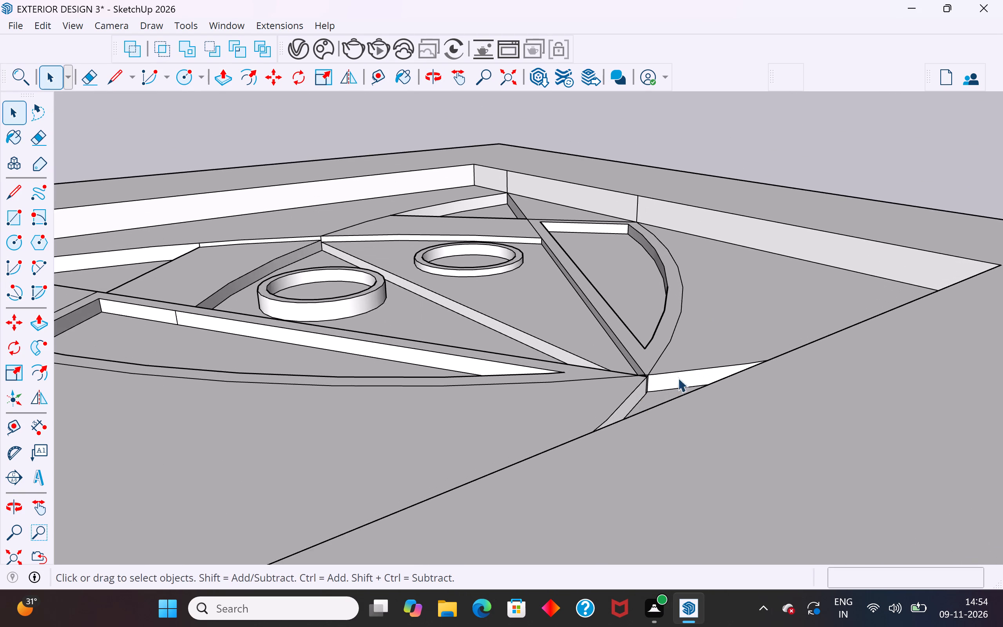
{"action": "scroll", "coordinate": [672, 386], "scroll_direction": "up", "scroll_amount": 6}
{"action": "left_click", "coordinate": [678, 368]}
{"action": "left_click", "coordinate": [300, 51]}
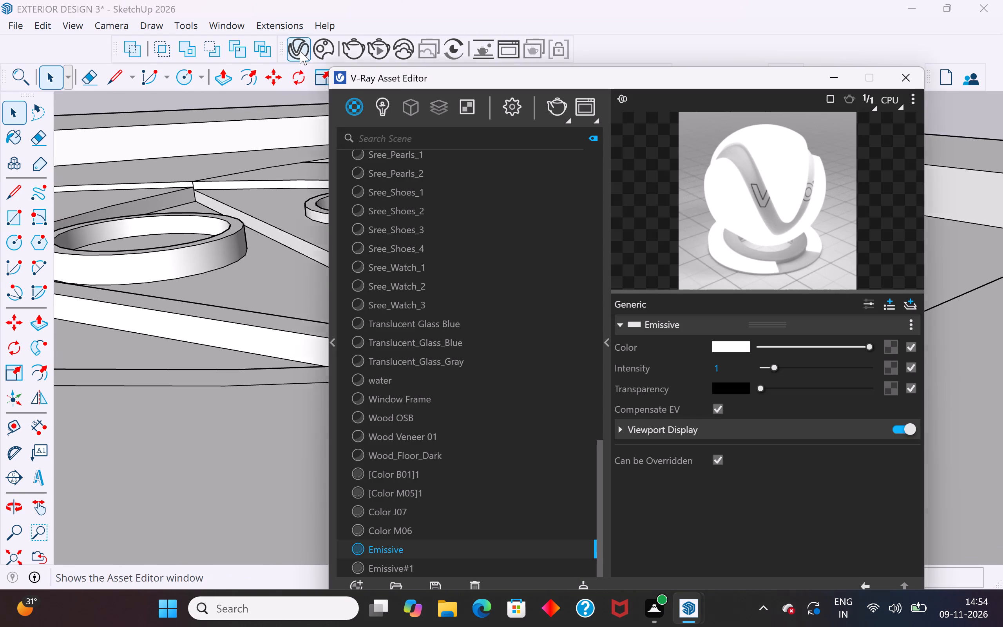
{"action": "scroll", "coordinate": [387, 491], "scroll_direction": "down", "scroll_amount": 3}
{"action": "right_click", "coordinate": [410, 552]}
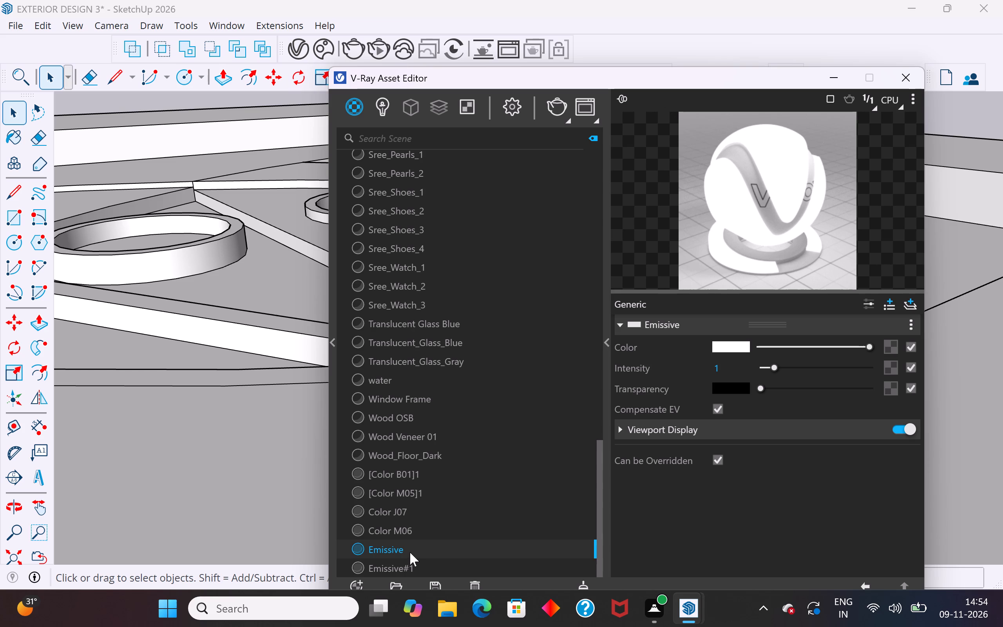
{"action": "left_click", "coordinate": [453, 382]}
{"action": "left_click", "coordinate": [898, 79]}
Apply the V-Ray Emissive material to the opposite curved step face of the triangular recess at the fans' apex.
{"action": "middle_click_drag", "start_coordinate": [818, 359], "coordinate": [629, 401]}
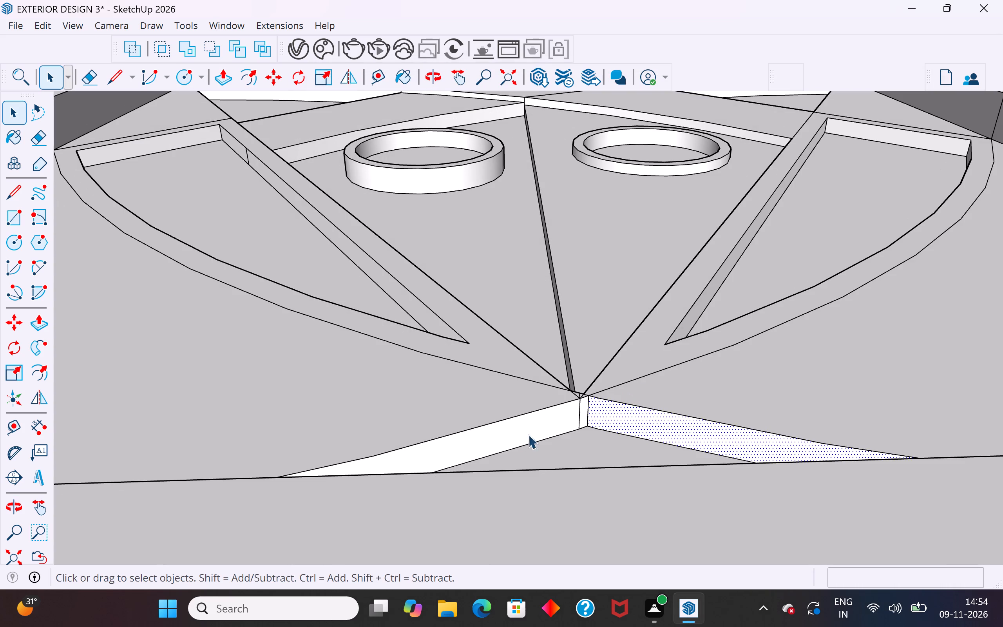
{"action": "left_click", "coordinate": [563, 426]}
{"action": "left_click", "coordinate": [303, 45]}
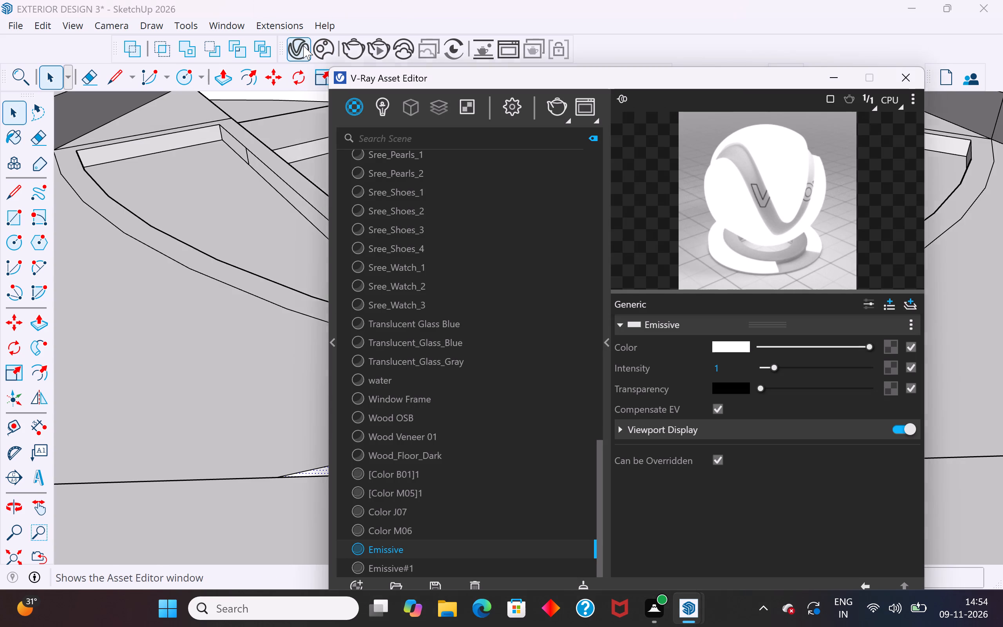
{"action": "right_click", "coordinate": [431, 548]}
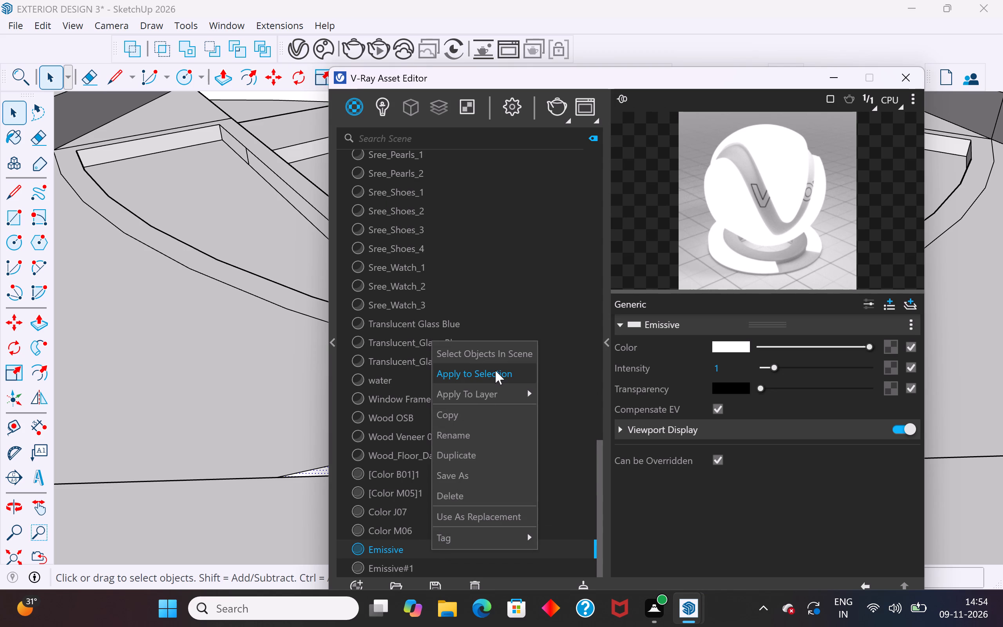
{"action": "left_click", "coordinate": [495, 370]}
{"action": "left_click", "coordinate": [967, 121]}
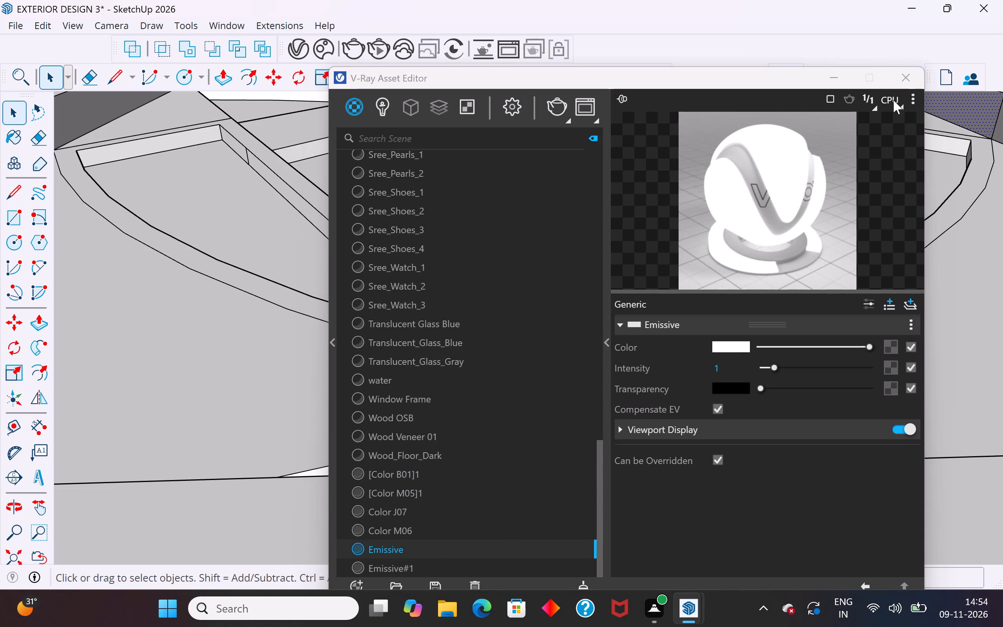
Apply the V-Ray Emissive material to the small narrow step face at the apex where the fans meet.
{"action": "left_click", "coordinate": [907, 85]}
{"action": "scroll", "coordinate": [617, 426], "scroll_direction": "down", "scroll_amount": 7}
{"action": "middle_click_drag", "start_coordinate": [657, 380], "coordinate": [632, 453]}
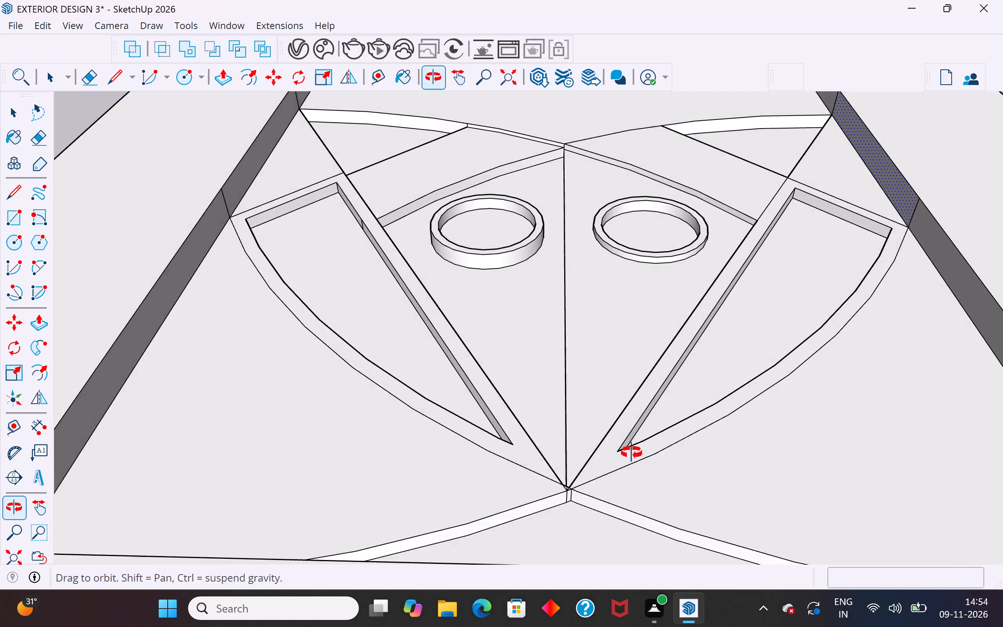
{"action": "middle_click_drag", "start_coordinate": [632, 453], "coordinate": [632, 453]}
{"action": "scroll", "coordinate": [561, 538], "scroll_direction": "up", "scroll_amount": 13}
{"action": "left_click", "coordinate": [562, 455]}
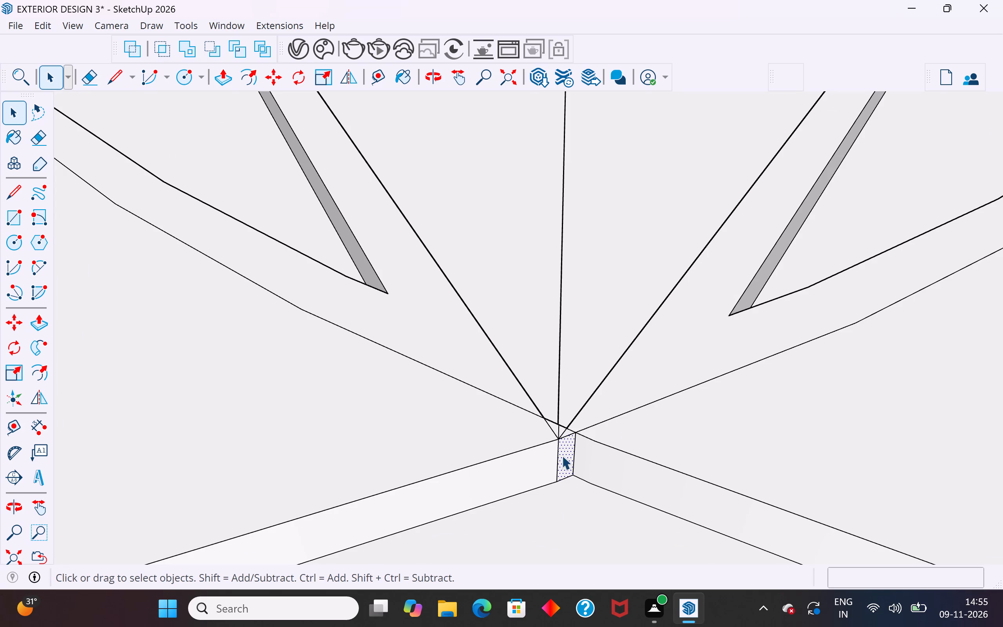
{"action": "left_click", "coordinate": [299, 45]}
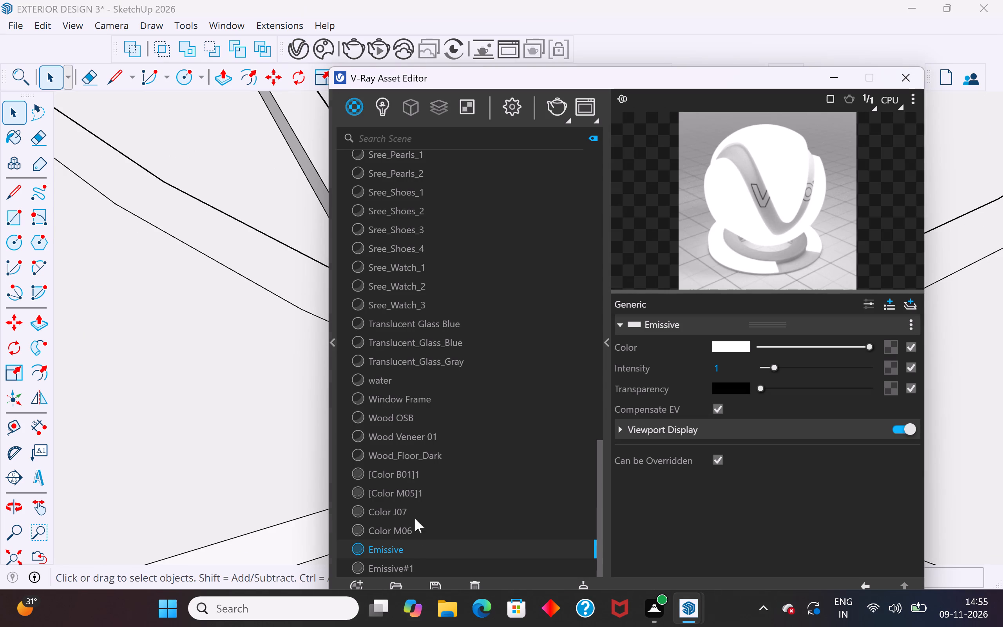
{"action": "right_click", "coordinate": [414, 544]}
{"action": "left_click", "coordinate": [459, 371]}
{"action": "scroll", "coordinate": [505, 401], "scroll_direction": "down", "scroll_amount": 3}
{"action": "left_click", "coordinate": [904, 70]}
{"action": "scroll", "coordinate": [555, 429], "scroll_direction": "down", "scroll_amount": 10}
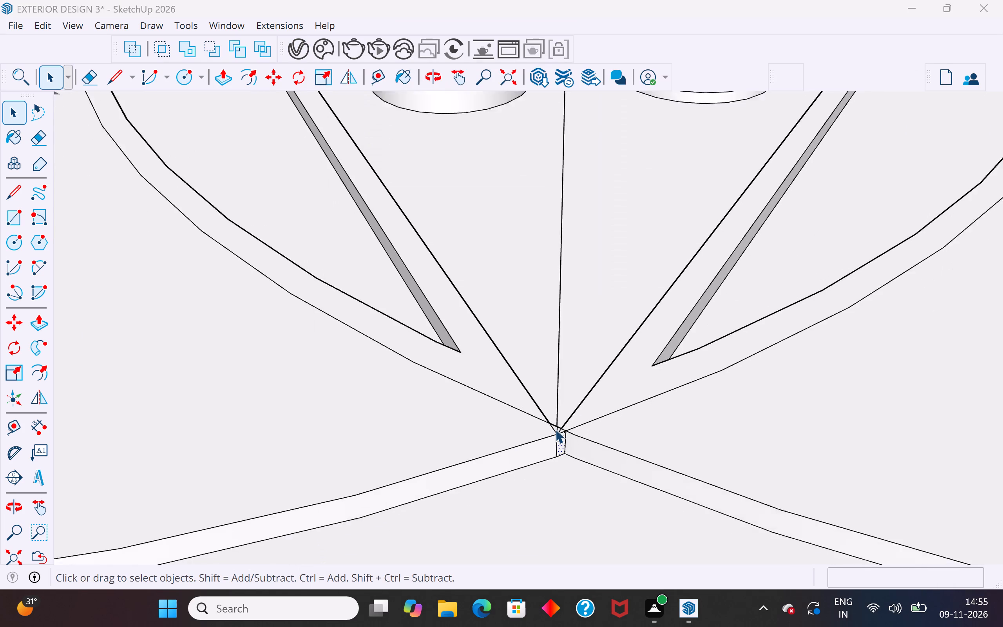
{"action": "scroll", "coordinate": [555, 429], "scroll_direction": "down", "scroll_amount": 7}
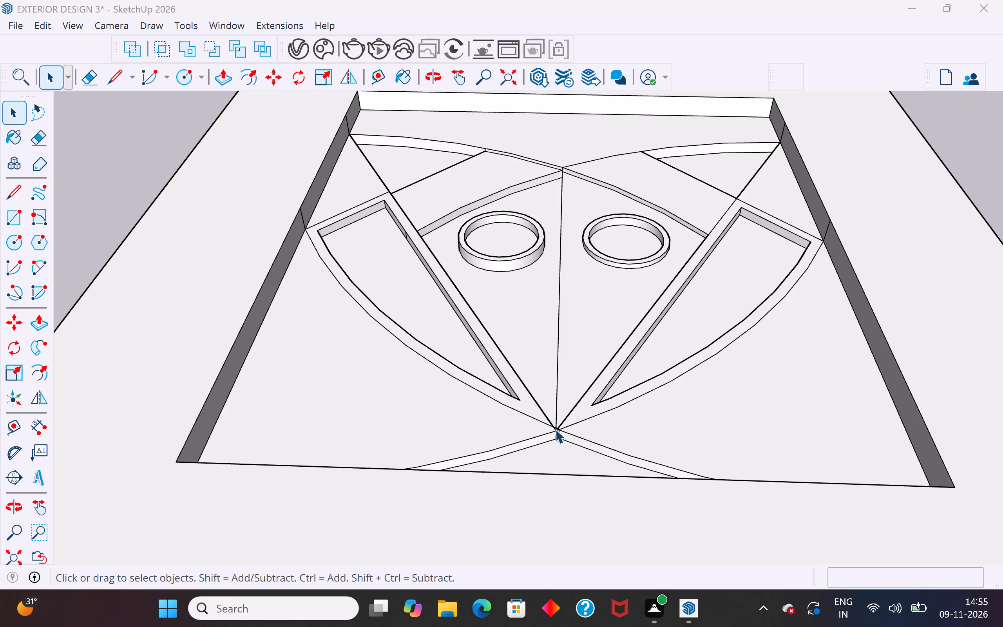
Apply the V-Ray Emissive material to the long curved inner wall of the framed fan recess beside the shallower ring.
{"action": "scroll", "coordinate": [716, 306], "scroll_direction": "up", "scroll_amount": 6}
{"action": "middle_click_drag", "start_coordinate": [773, 270], "coordinate": [1001, 230]}
{"action": "scroll", "coordinate": [684, 222], "scroll_direction": "up", "scroll_amount": 4}
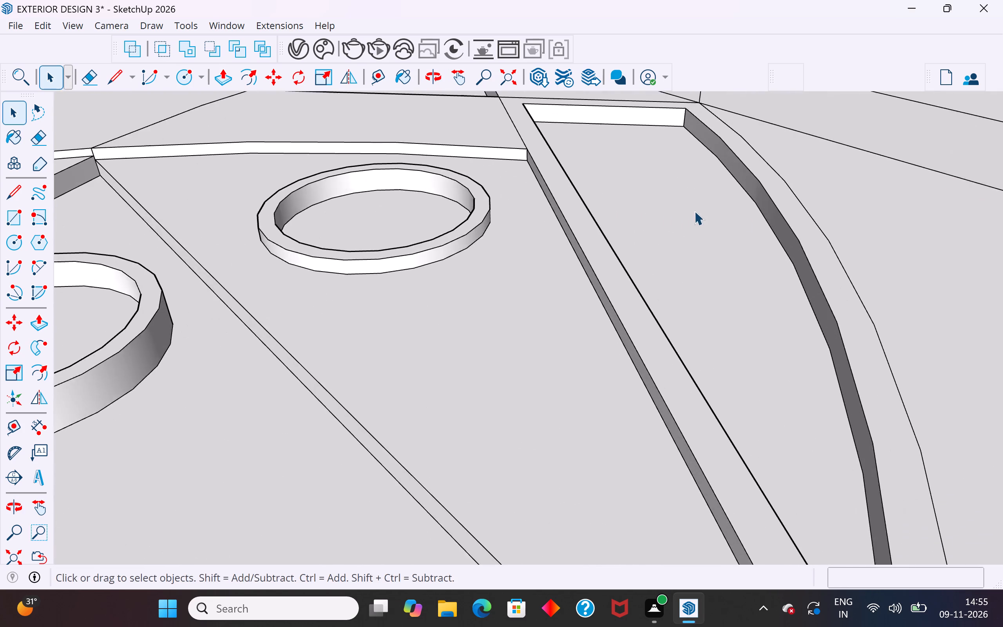
{"action": "middle_click_drag", "start_coordinate": [755, 220], "coordinate": [829, 256]}
{"action": "left_click", "coordinate": [794, 247]}
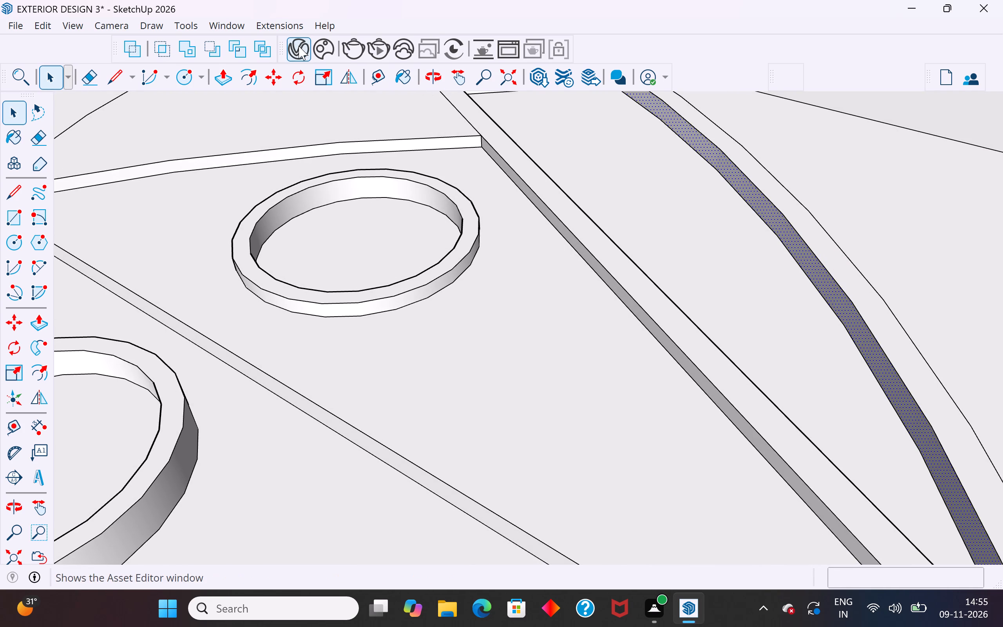
{"action": "left_click", "coordinate": [297, 45]}
{"action": "right_click", "coordinate": [400, 551]}
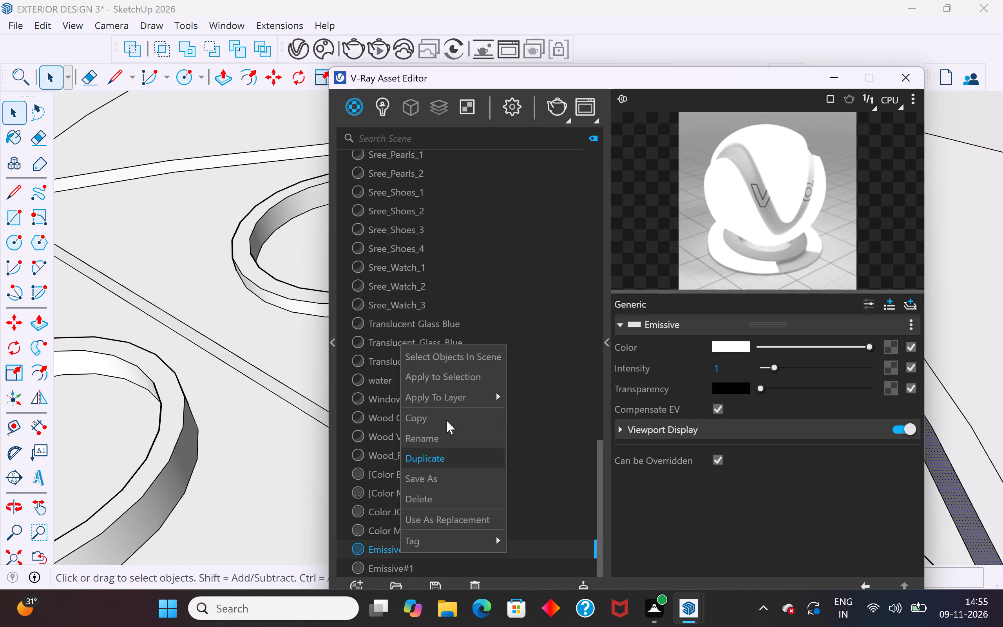
{"action": "left_click", "coordinate": [456, 376]}
{"action": "scroll", "coordinate": [525, 420], "scroll_direction": "down", "scroll_amount": 1}
Apply the V-Ray Emissive material to the short end wall of the same framed fan recess.
{"action": "left_click_drag", "start_coordinate": [775, 76], "coordinate": [514, 145]}
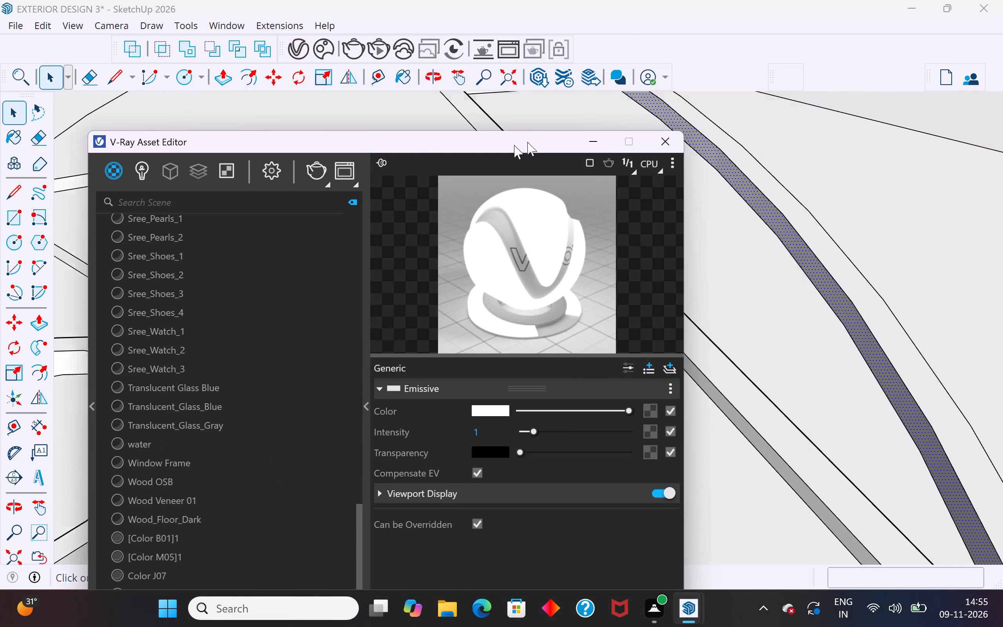
{"action": "left_click_drag", "start_coordinate": [514, 145], "coordinate": [346, 189]}
{"action": "scroll", "coordinate": [754, 442], "scroll_direction": "down", "scroll_amount": 10}
{"action": "scroll", "coordinate": [658, 234], "scroll_direction": "up", "scroll_amount": 11}
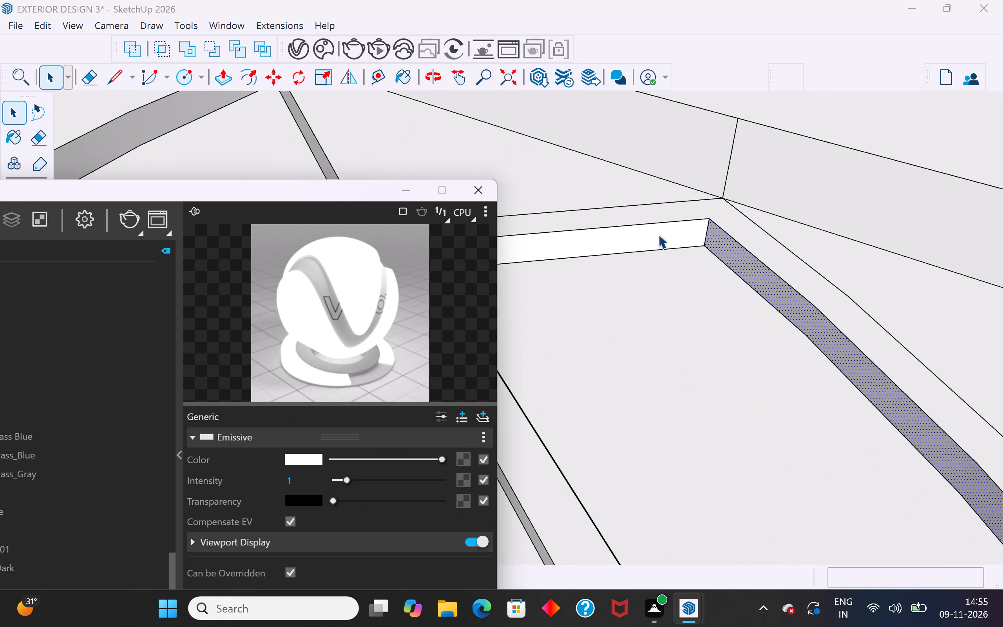
{"action": "left_click", "coordinate": [658, 234]}
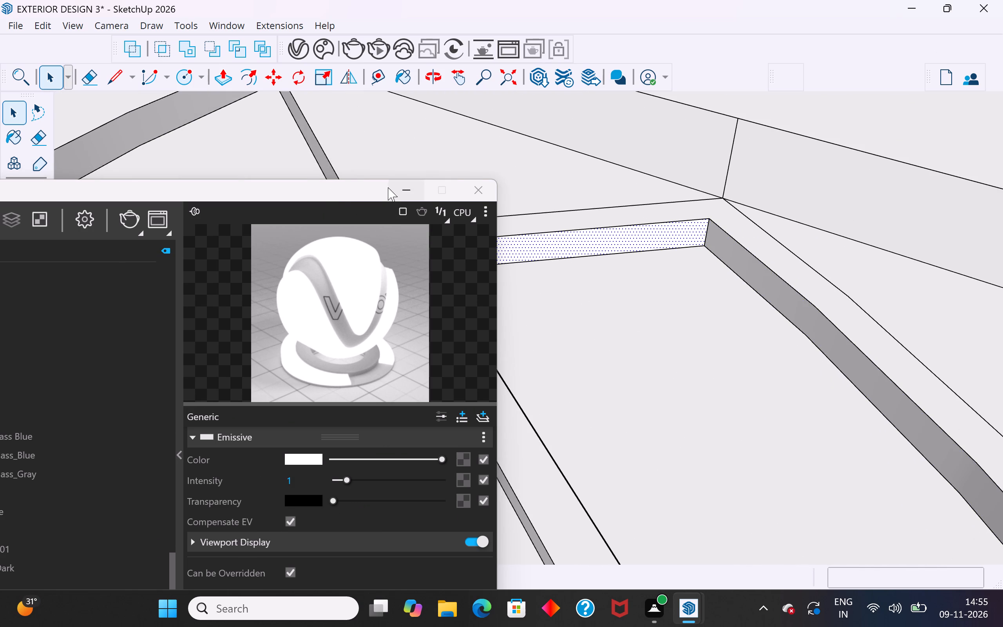
{"action": "left_click_drag", "start_coordinate": [388, 187], "coordinate": [500, 114]}
{"action": "left_click_drag", "start_coordinate": [324, 189], "coordinate": [453, 95]}
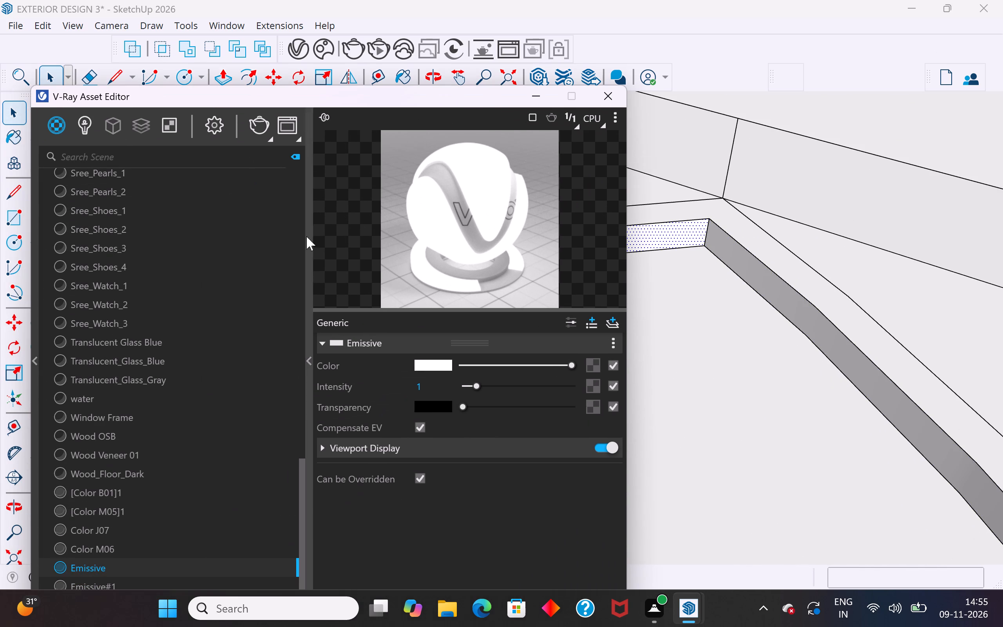
{"action": "left_click_drag", "start_coordinate": [631, 323], "coordinate": [561, 341]}
{"action": "left_click_drag", "start_coordinate": [388, 91], "coordinate": [353, 60]}
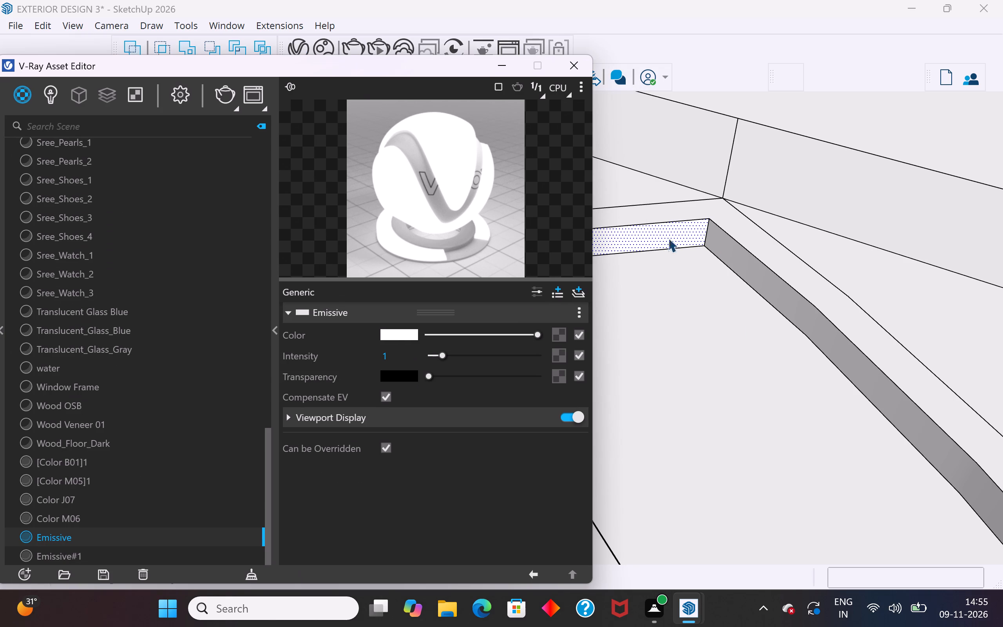
{"action": "right_click", "coordinate": [152, 538]}
{"action": "left_click", "coordinate": [206, 355]}
{"action": "scroll", "coordinate": [786, 315], "scroll_direction": "down", "scroll_amount": 2}
Apply the V-Ray Emissive material to the long straight inner wall of the same framed fan recess.
{"action": "scroll", "coordinate": [787, 315], "scroll_direction": "down", "scroll_amount": 9}
{"action": "middle_click_drag", "start_coordinate": [784, 353], "coordinate": [722, 369]}
{"action": "scroll", "coordinate": [819, 245], "scroll_direction": "down", "scroll_amount": 6}
{"action": "middle_click_drag", "start_coordinate": [841, 340], "coordinate": [482, 308]}
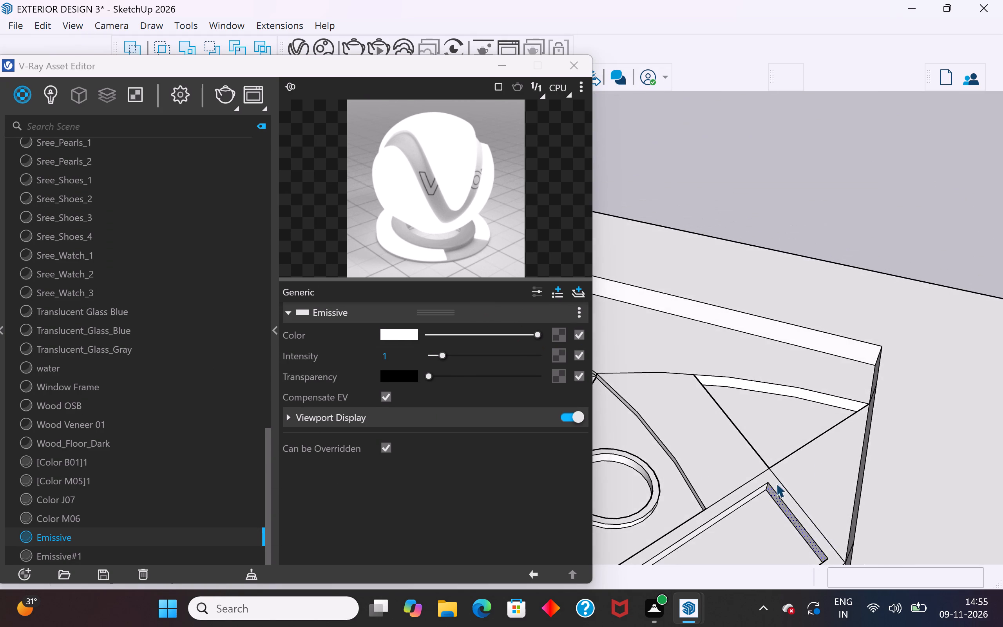
{"action": "scroll", "coordinate": [850, 404], "scroll_direction": "down", "scroll_amount": 6}
{"action": "scroll", "coordinate": [725, 533], "scroll_direction": "up", "scroll_amount": 10}
{"action": "middle_click_drag", "start_coordinate": [758, 431], "coordinate": [746, 329]}
{"action": "scroll", "coordinate": [746, 329], "scroll_direction": "down", "scroll_amount": 1}
{"action": "scroll", "coordinate": [771, 417], "scroll_direction": "up", "scroll_amount": 5}
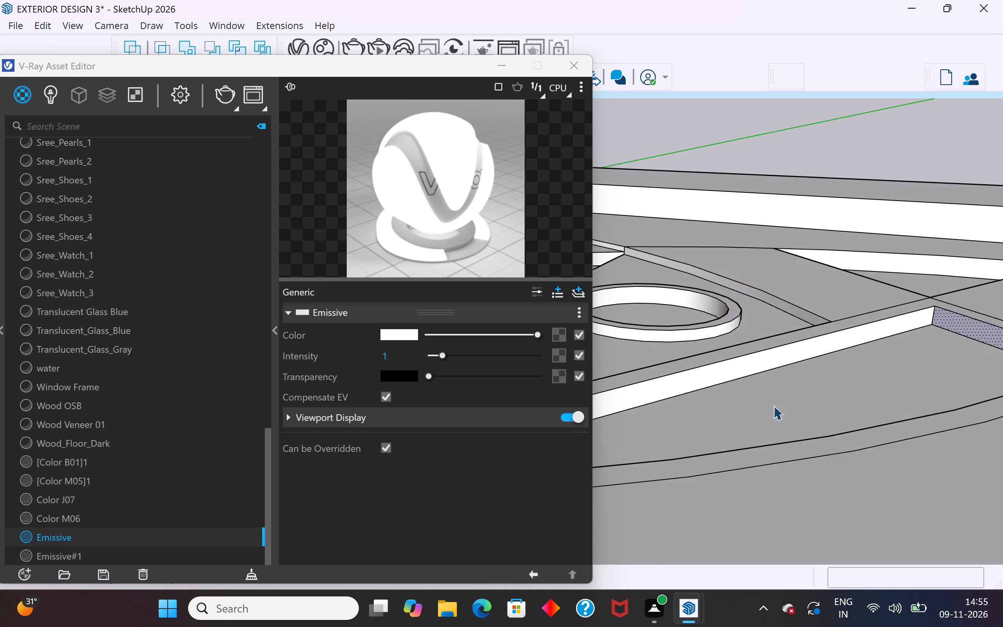
{"action": "scroll", "coordinate": [773, 406], "scroll_direction": "up", "scroll_amount": 4}
{"action": "left_click", "coordinate": [800, 357]}
{"action": "right_click", "coordinate": [69, 539]}
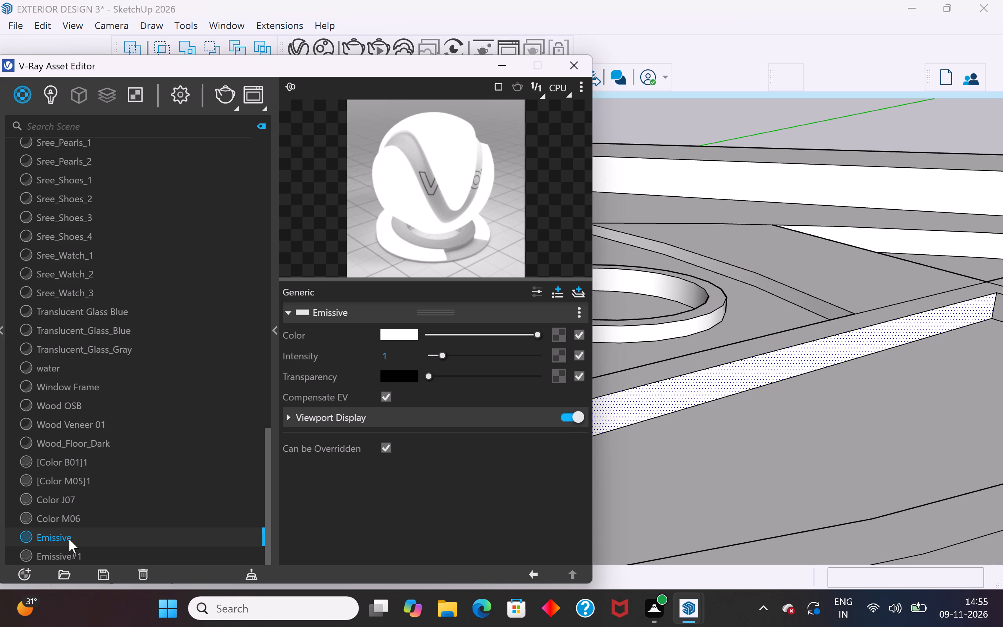
{"action": "left_click", "coordinate": [136, 365]}
{"action": "scroll", "coordinate": [738, 368], "scroll_direction": "down", "scroll_amount": 18}
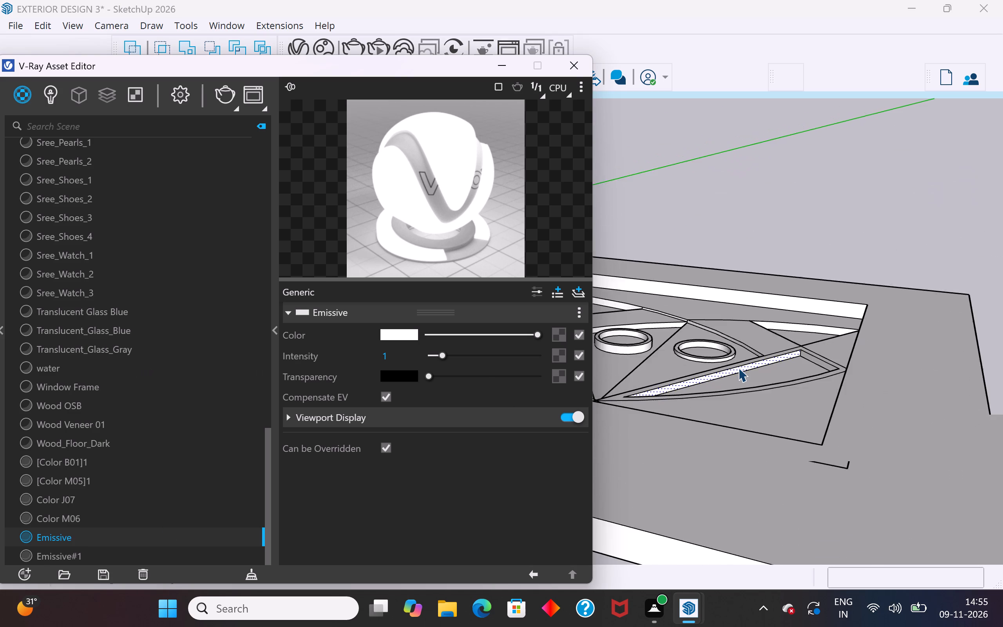
Apply the V-Ray Emissive material to the long straight step face between the shallower ring's sector and the framed fan recess.
{"action": "middle_click_drag", "start_coordinate": [755, 382], "coordinate": [852, 520]}
{"action": "scroll", "coordinate": [740, 480], "scroll_direction": "down", "scroll_amount": 4}
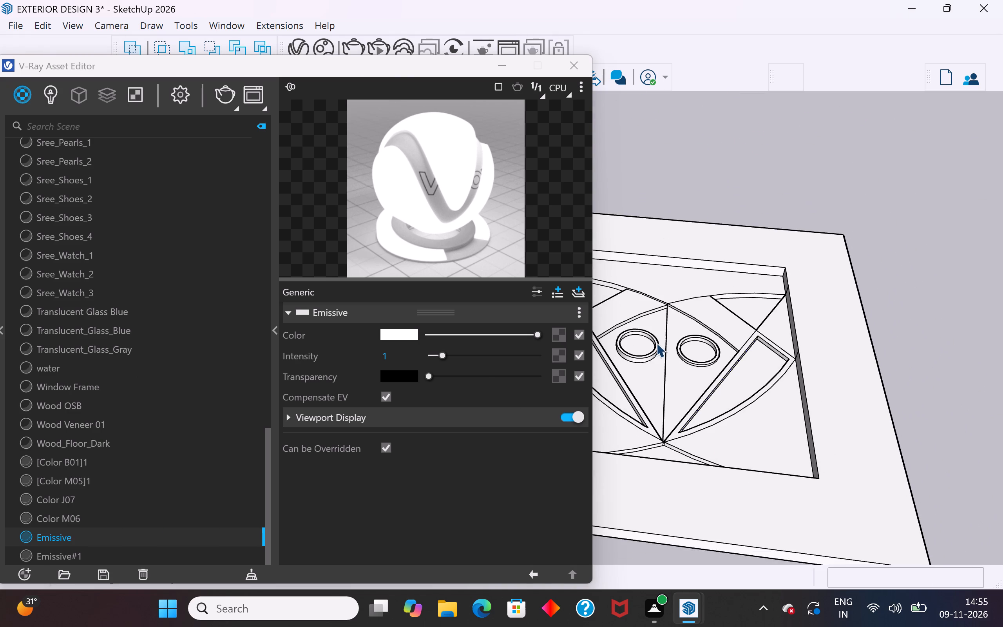
{"action": "scroll", "coordinate": [675, 319], "scroll_direction": "up", "scroll_amount": 2}
{"action": "scroll", "coordinate": [702, 341], "scroll_direction": "up", "scroll_amount": 6}
{"action": "middle_click_drag", "start_coordinate": [719, 345], "coordinate": [913, 347]}
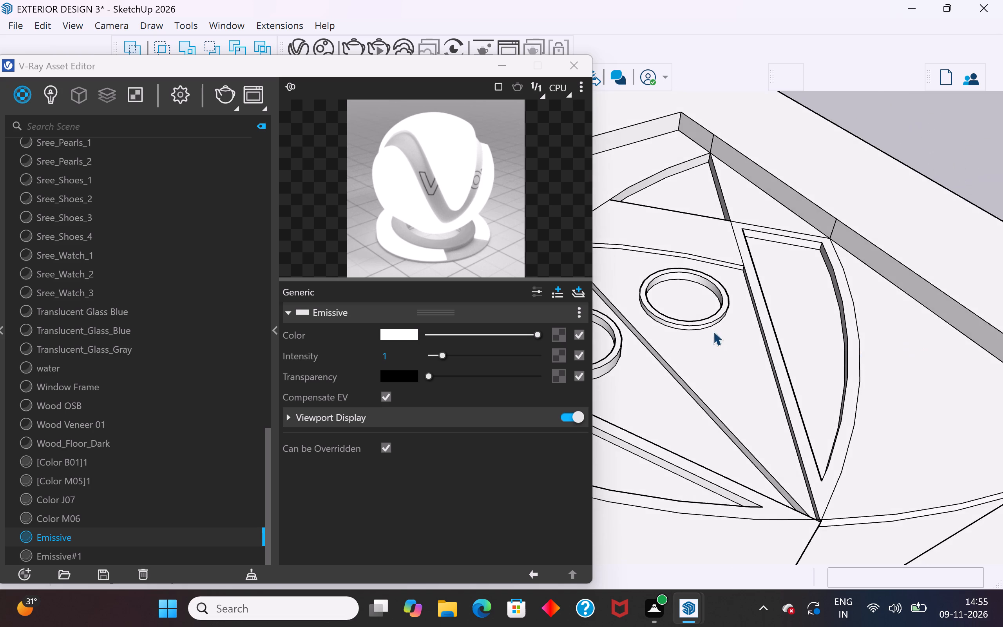
{"action": "scroll", "coordinate": [715, 311], "scroll_direction": "up", "scroll_amount": 3}
{"action": "middle_click_drag", "start_coordinate": [740, 327], "coordinate": [825, 288]}
{"action": "scroll", "coordinate": [776, 308], "scroll_direction": "up", "scroll_amount": 6}
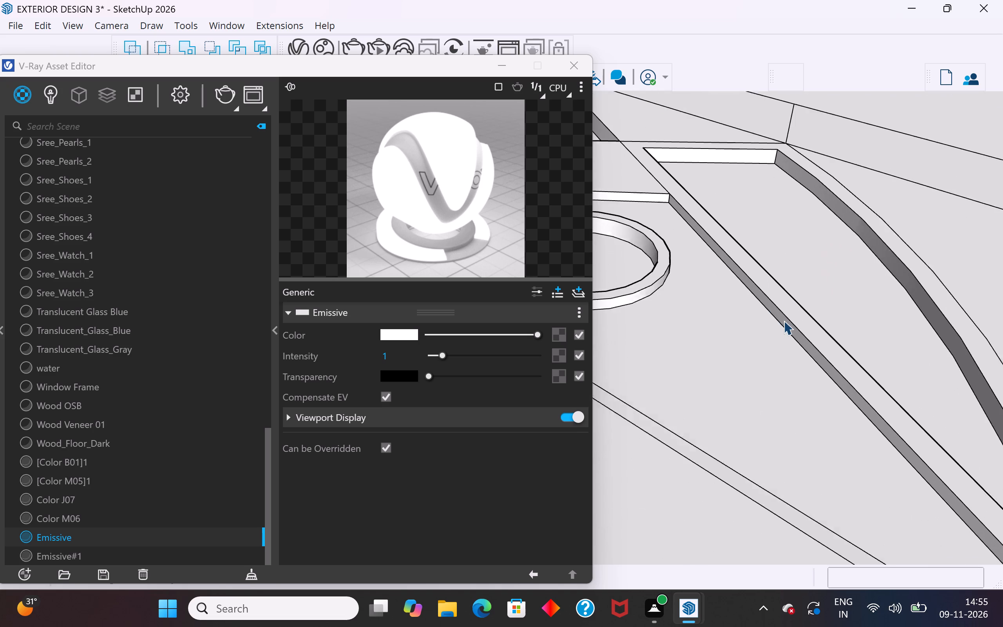
{"action": "scroll", "coordinate": [784, 321], "scroll_direction": "up", "scroll_amount": 3}
{"action": "left_click", "coordinate": [784, 321]}
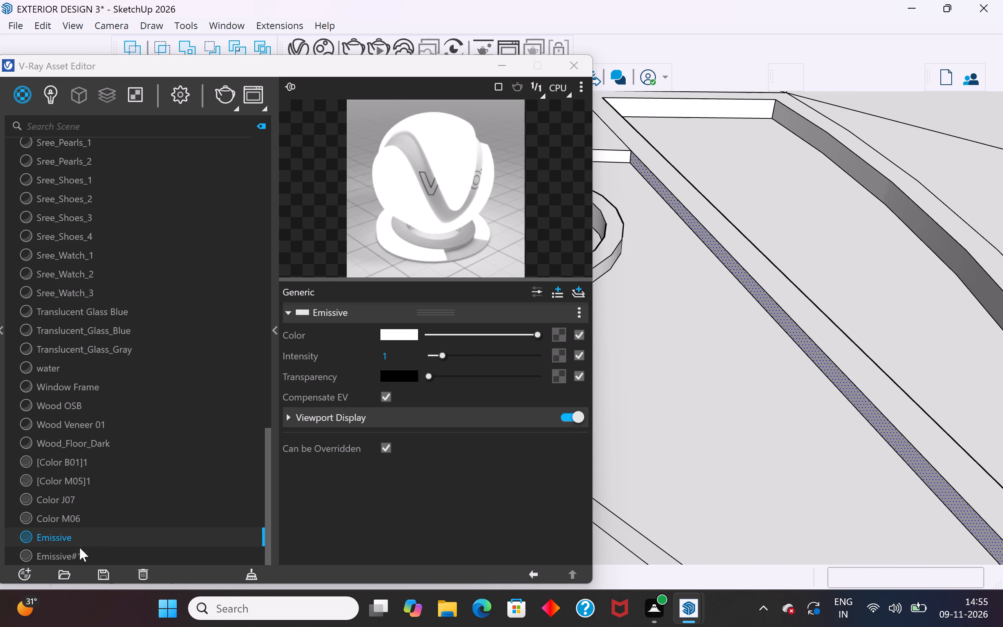
{"action": "right_click", "coordinate": [93, 535]}
{"action": "left_click", "coordinate": [144, 359]}
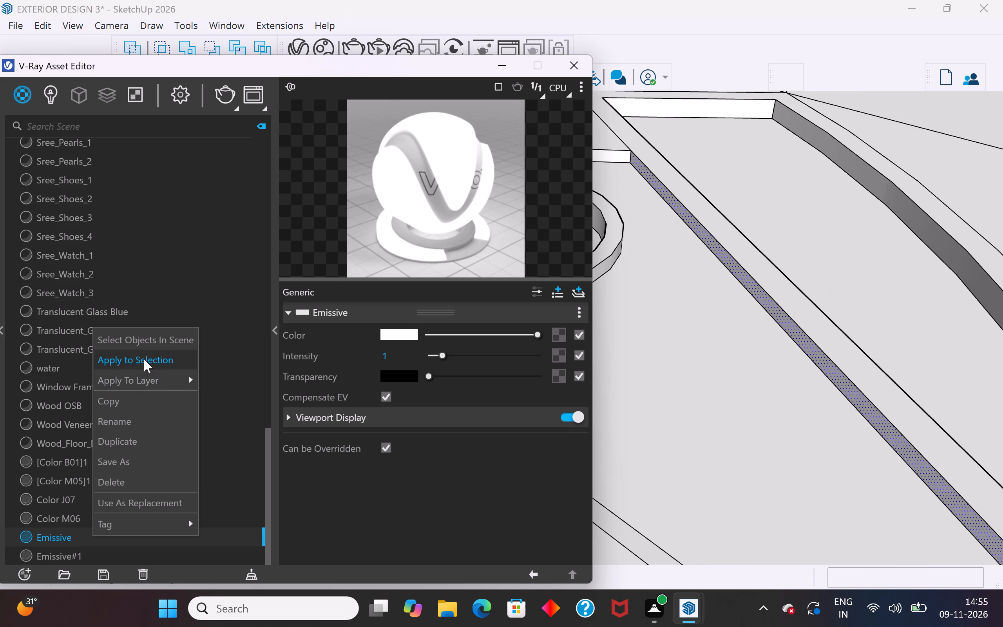
{"action": "scroll", "coordinate": [627, 526], "scroll_direction": "down", "scroll_amount": 5}
{"action": "scroll", "coordinate": [777, 428], "scroll_direction": "down", "scroll_amount": 10}
Apply the V-Ray Emissive material to the curved step face at the wide end of the shallower ring's sector.
{"action": "scroll", "coordinate": [690, 341], "scroll_direction": "up", "scroll_amount": 5}
{"action": "scroll", "coordinate": [688, 321], "scroll_direction": "down", "scroll_amount": 1}
{"action": "scroll", "coordinate": [688, 321], "scroll_direction": "up", "scroll_amount": 11}
{"action": "scroll", "coordinate": [705, 350], "scroll_direction": "up", "scroll_amount": 3}
{"action": "left_click", "coordinate": [705, 350]}
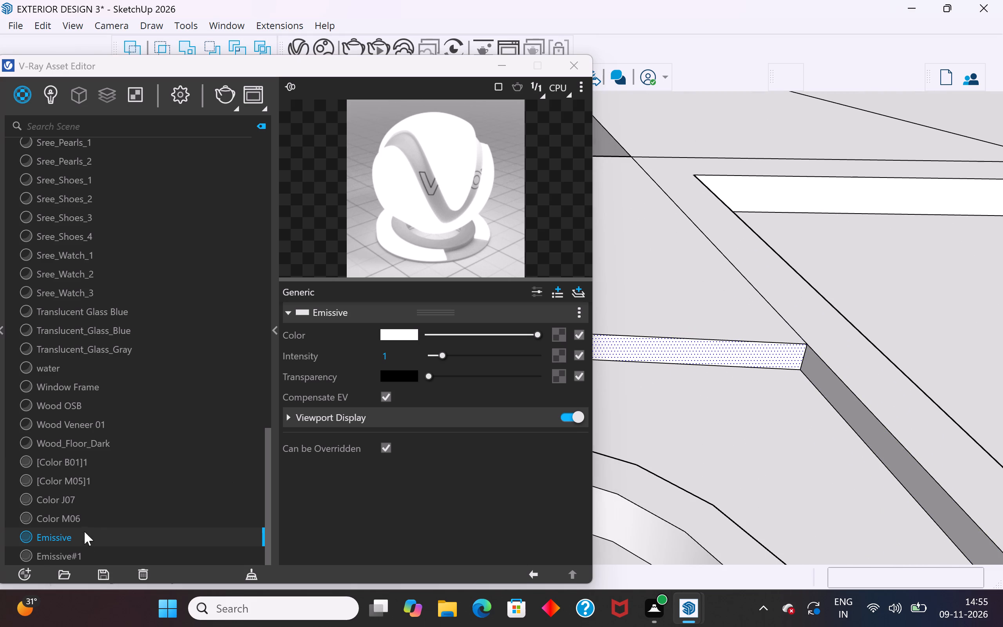
{"action": "right_click", "coordinate": [84, 536]}
{"action": "left_click", "coordinate": [145, 360]}
{"action": "scroll", "coordinate": [750, 383], "scroll_direction": "down", "scroll_amount": 5}
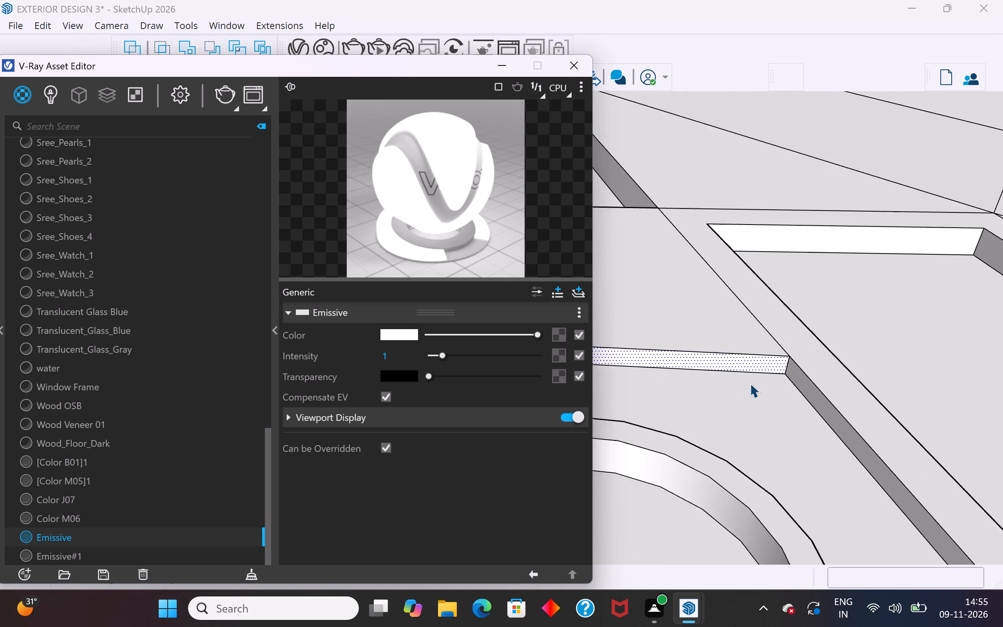
Apply the V-Ray Emissive material to the long straight step face dividing the two ring sectors.
{"action": "scroll", "coordinate": [750, 383], "scroll_direction": "down", "scroll_amount": 13}
{"action": "scroll", "coordinate": [873, 357], "scroll_direction": "down", "scroll_amount": 8}
{"action": "middle_click_drag", "start_coordinate": [874, 349], "coordinate": [579, 455]}
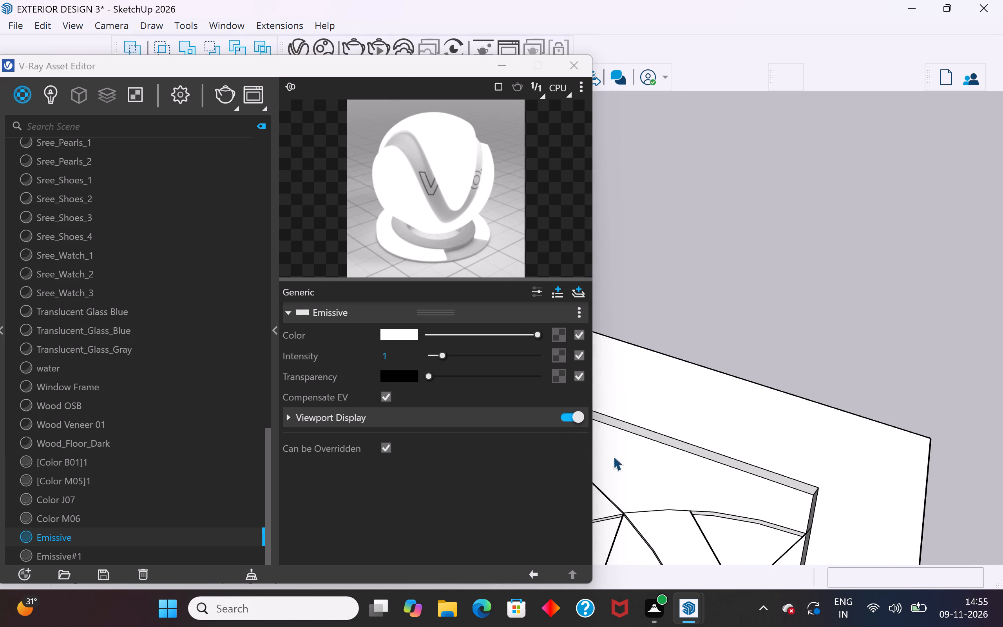
{"action": "scroll", "coordinate": [883, 331], "scroll_direction": "down", "scroll_amount": 6}
{"action": "scroll", "coordinate": [742, 536], "scroll_direction": "up", "scroll_amount": 10}
{"action": "middle_click_drag", "start_coordinate": [748, 490], "coordinate": [942, 380]}
{"action": "scroll", "coordinate": [729, 369], "scroll_direction": "up", "scroll_amount": 14}
{"action": "left_click", "coordinate": [794, 323]}
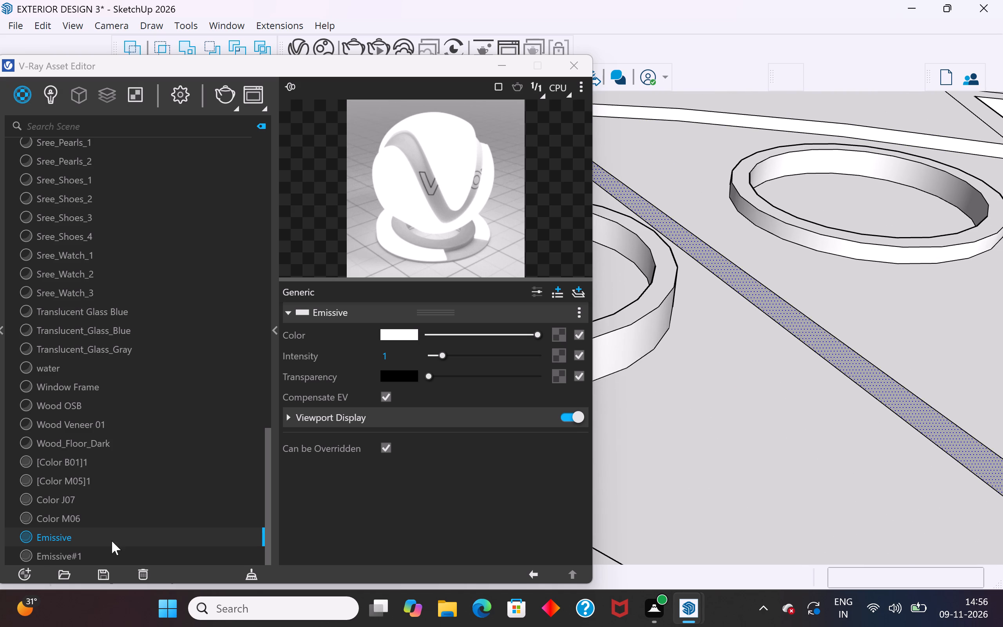
{"action": "right_click", "coordinate": [122, 534]}
{"action": "left_click", "coordinate": [180, 357]}
{"action": "scroll", "coordinate": [789, 284], "scroll_direction": "down", "scroll_amount": 8}
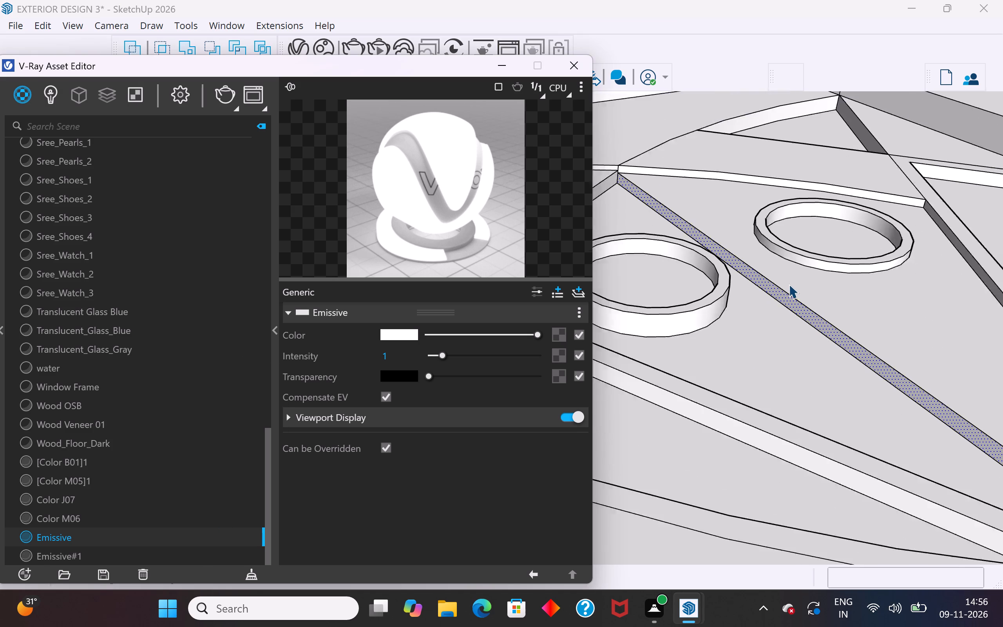
Apply the V-Ray Emissive material to the curved step face at the wide end of the taller ring's sector.
{"action": "scroll", "coordinate": [789, 284], "scroll_direction": "down", "scroll_amount": 3}
{"action": "middle_click_drag", "start_coordinate": [791, 287], "coordinate": [659, 326]}
{"action": "scroll", "coordinate": [659, 326], "scroll_direction": "down", "scroll_amount": 5}
{"action": "scroll", "coordinate": [661, 326], "scroll_direction": "up", "scroll_amount": 10}
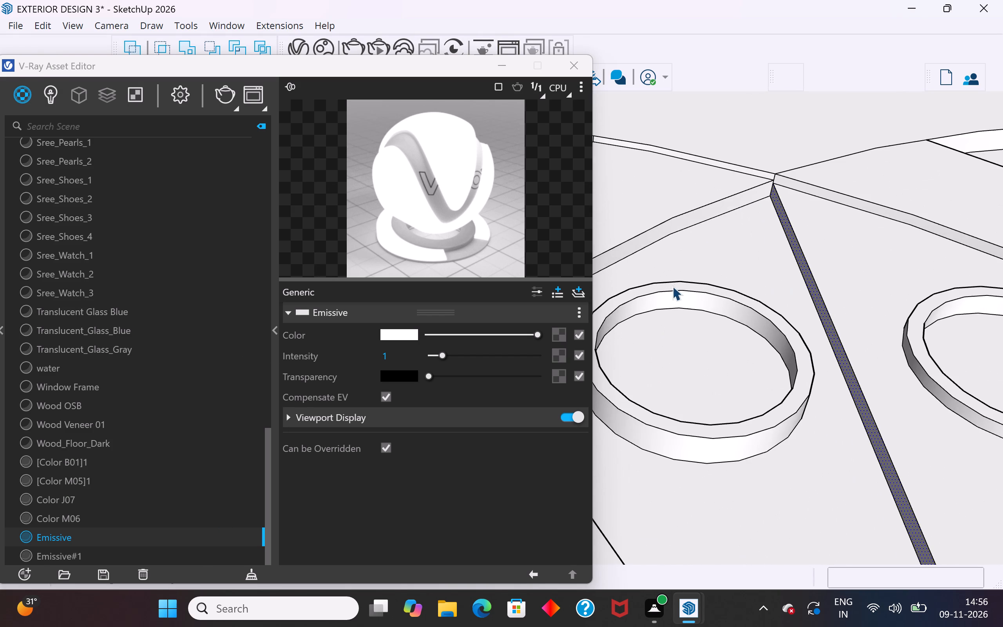
{"action": "left_click", "coordinate": [716, 208]}
{"action": "right_click", "coordinate": [134, 535]}
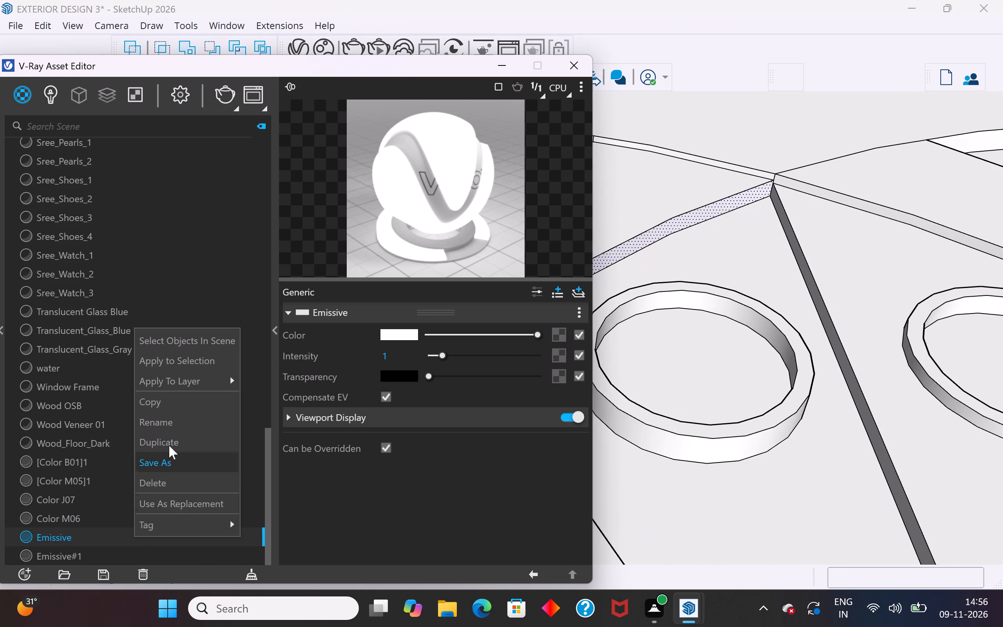
{"action": "left_click", "coordinate": [195, 363]}
{"action": "scroll", "coordinate": [676, 301], "scroll_direction": "down", "scroll_amount": 6}
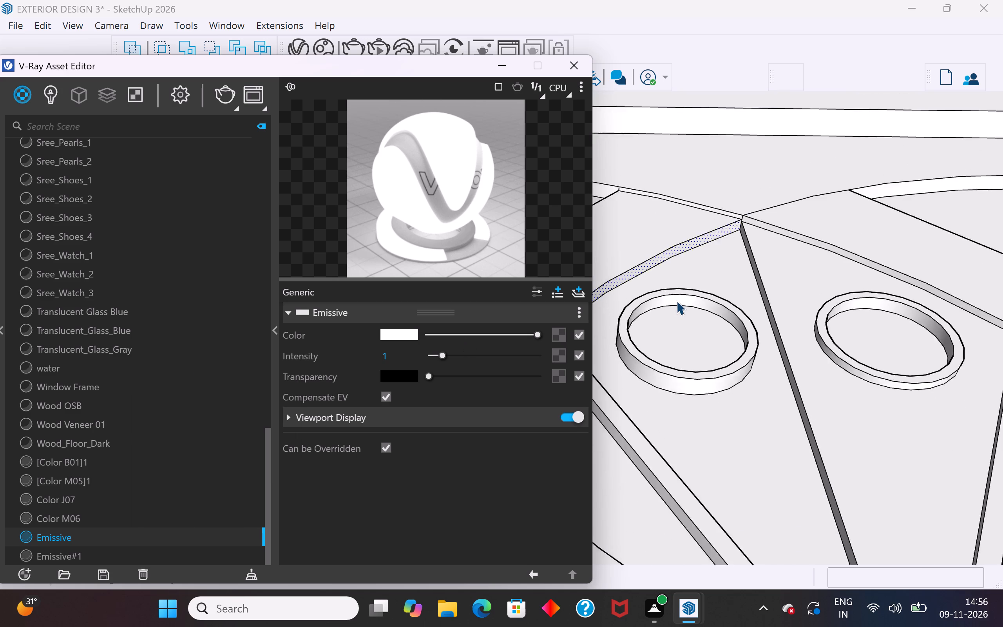
Apply the V-Ray Emissive material to the long straight step face between the taller ring's sector and its adjacent framed fan recess.
{"action": "scroll", "coordinate": [676, 301], "scroll_direction": "down", "scroll_amount": 11}
{"action": "middle_click_drag", "start_coordinate": [795, 370], "coordinate": [666, 415]}
{"action": "scroll", "coordinate": [838, 313], "scroll_direction": "down", "scroll_amount": 5}
{"action": "middle_click_drag", "start_coordinate": [775, 375], "coordinate": [626, 332]}
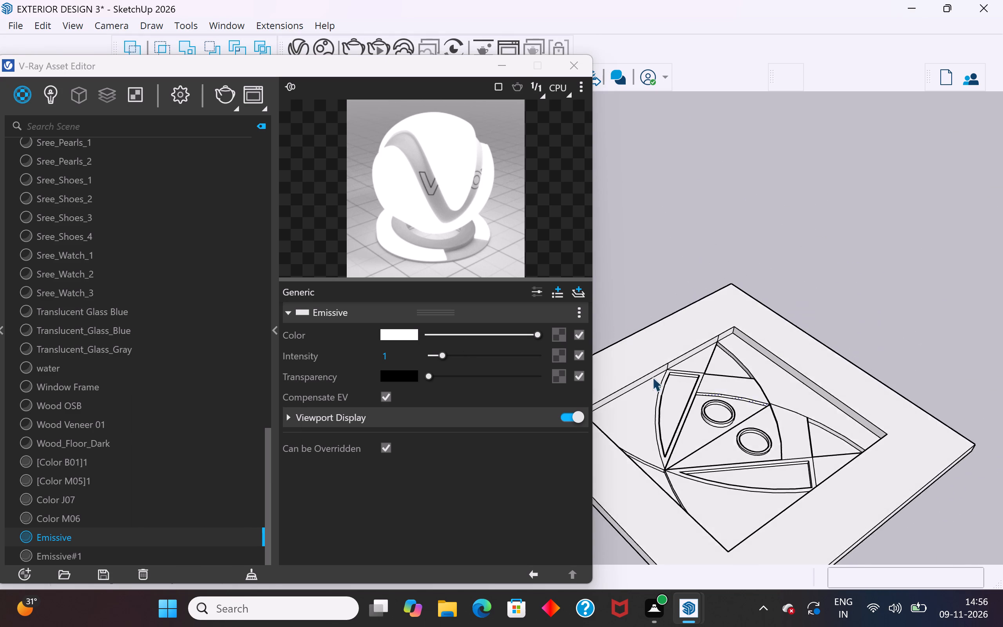
{"action": "scroll", "coordinate": [674, 440], "scroll_direction": "up", "scroll_amount": 10}
{"action": "middle_click_drag", "start_coordinate": [751, 404], "coordinate": [657, 317]}
{"action": "scroll", "coordinate": [681, 448], "scroll_direction": "up", "scroll_amount": 9}
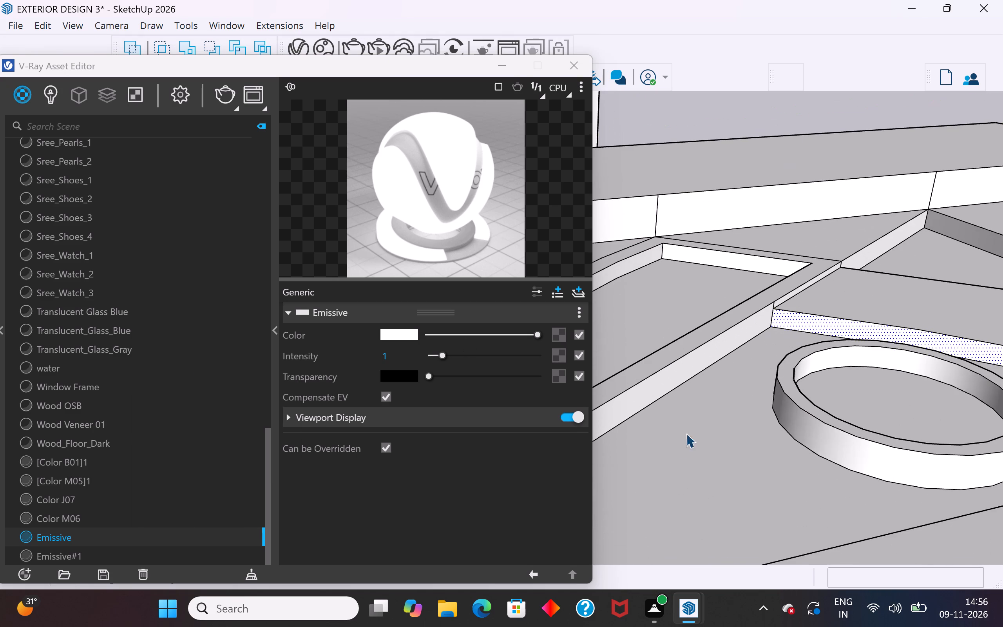
{"action": "left_click", "coordinate": [686, 364]}
{"action": "right_click", "coordinate": [119, 536]}
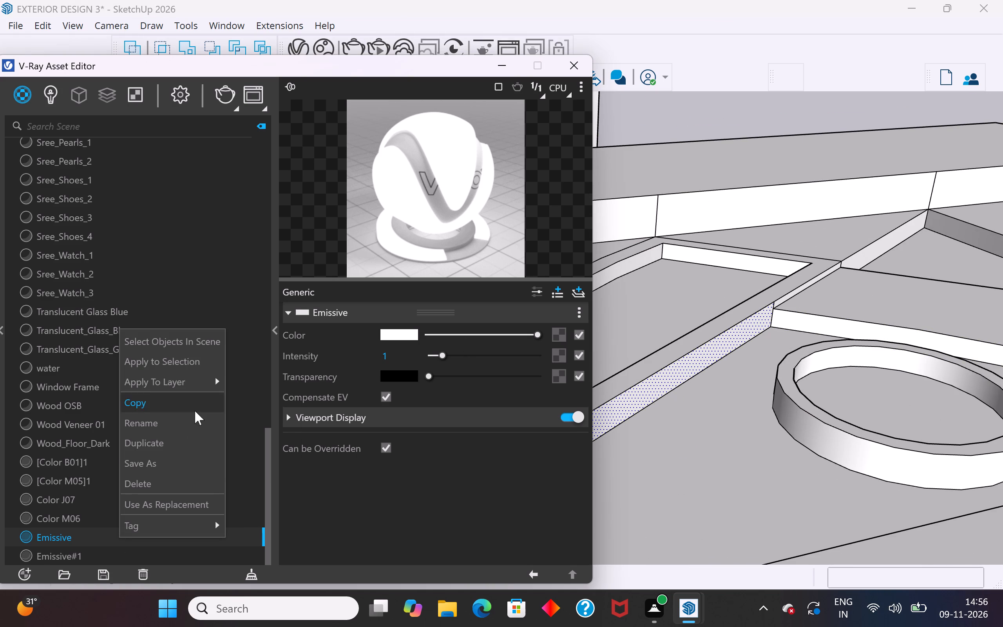
{"action": "left_click", "coordinate": [199, 357]}
Apply the V-Ray Emissive material to the inner wall of the taller ring.
{"action": "scroll", "coordinate": [713, 285], "scroll_direction": "down", "scroll_amount": 12}
{"action": "middle_click_drag", "start_coordinate": [725, 348], "coordinate": [860, 406]}
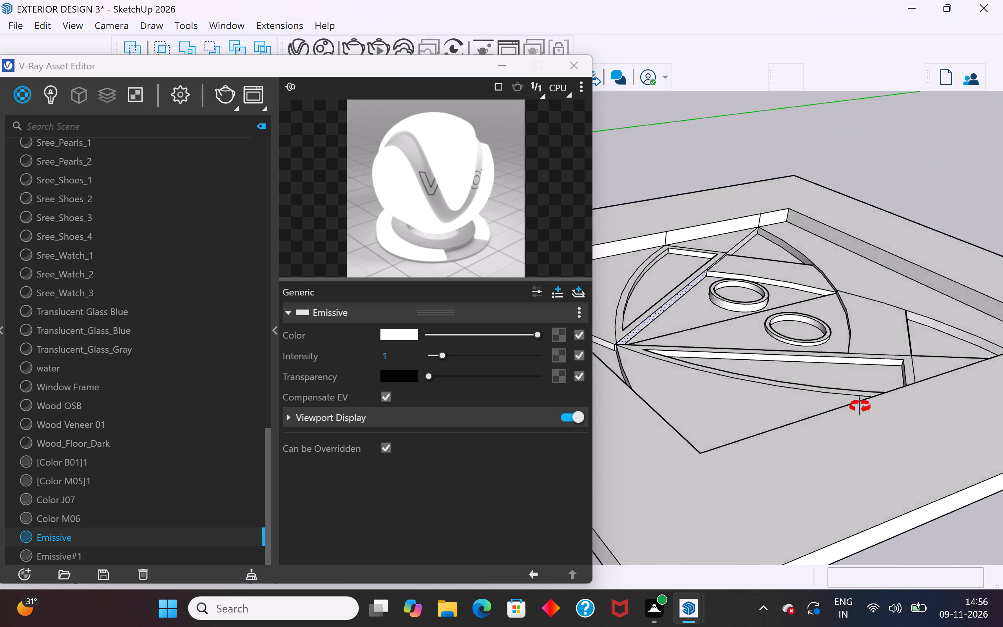
{"action": "middle_click_drag", "start_coordinate": [860, 406], "coordinate": [891, 417]}
{"action": "scroll", "coordinate": [858, 422], "scroll_direction": "down", "scroll_amount": 6}
{"action": "scroll", "coordinate": [724, 277], "scroll_direction": "up", "scroll_amount": 16}
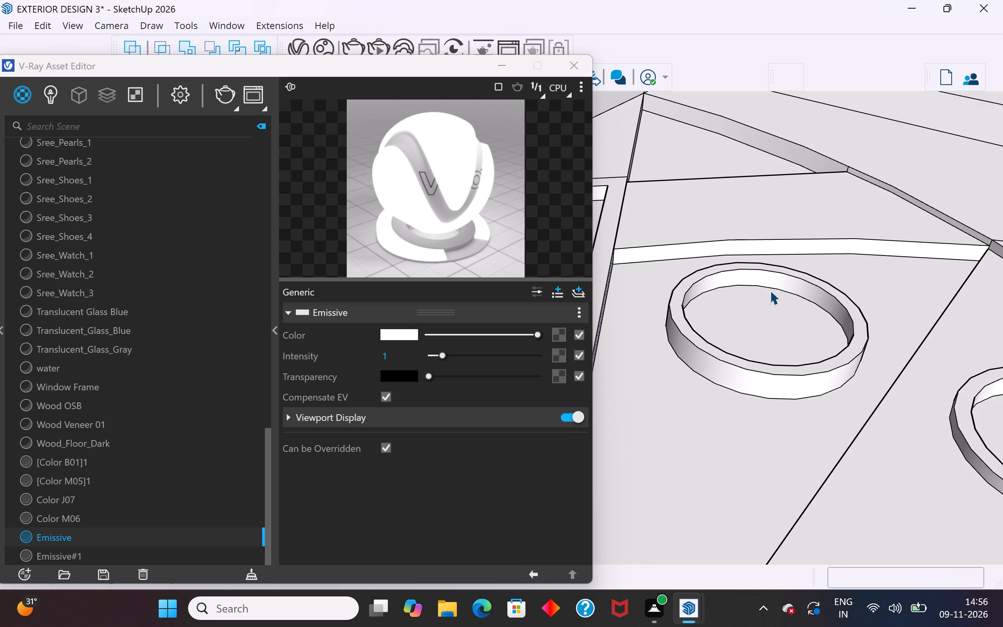
{"action": "left_click", "coordinate": [777, 279]}
{"action": "right_click", "coordinate": [123, 534]}
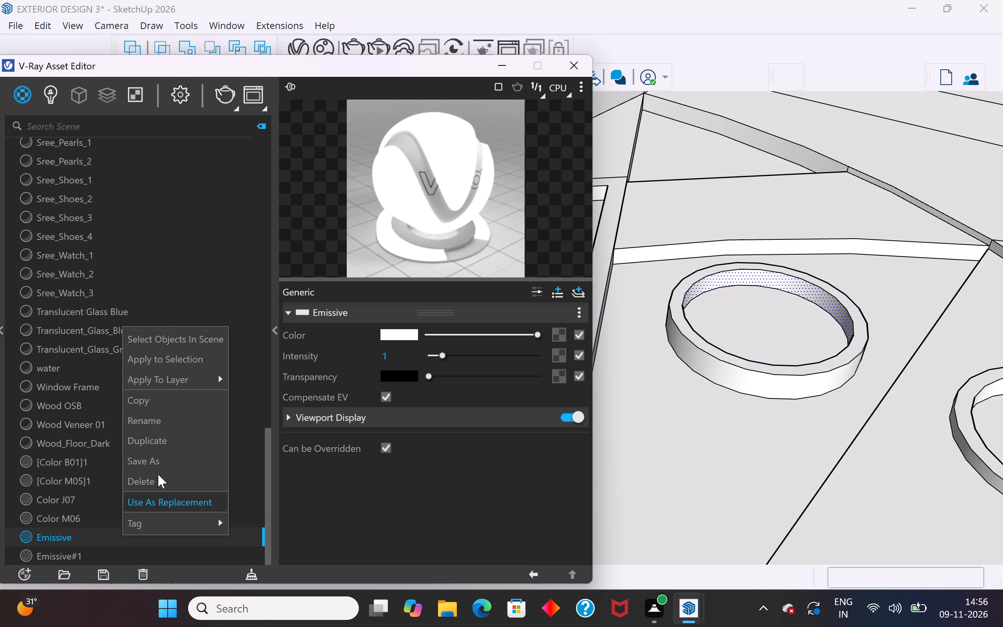
{"action": "left_click", "coordinate": [177, 359]}
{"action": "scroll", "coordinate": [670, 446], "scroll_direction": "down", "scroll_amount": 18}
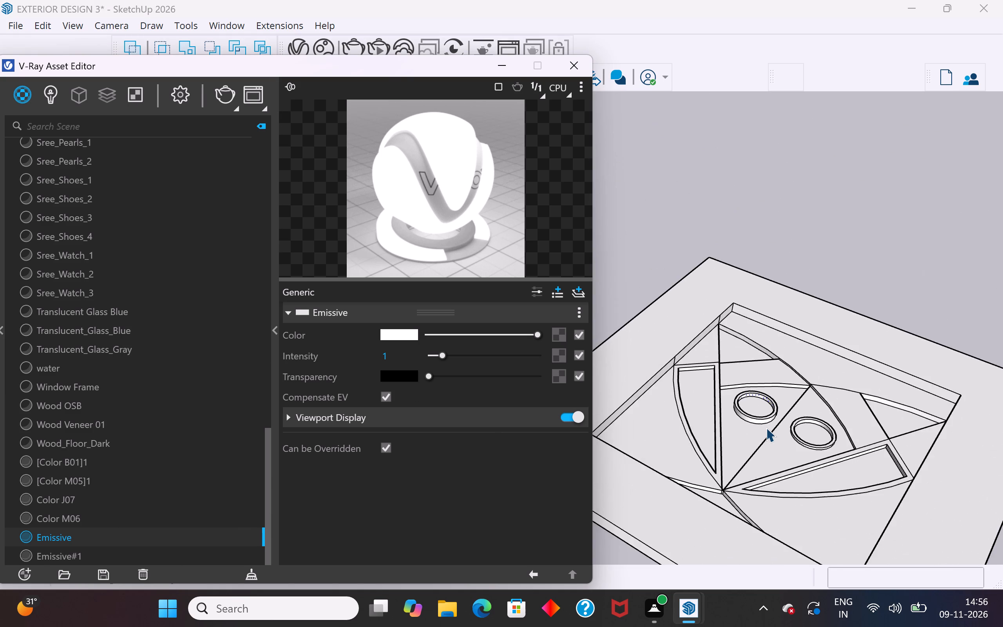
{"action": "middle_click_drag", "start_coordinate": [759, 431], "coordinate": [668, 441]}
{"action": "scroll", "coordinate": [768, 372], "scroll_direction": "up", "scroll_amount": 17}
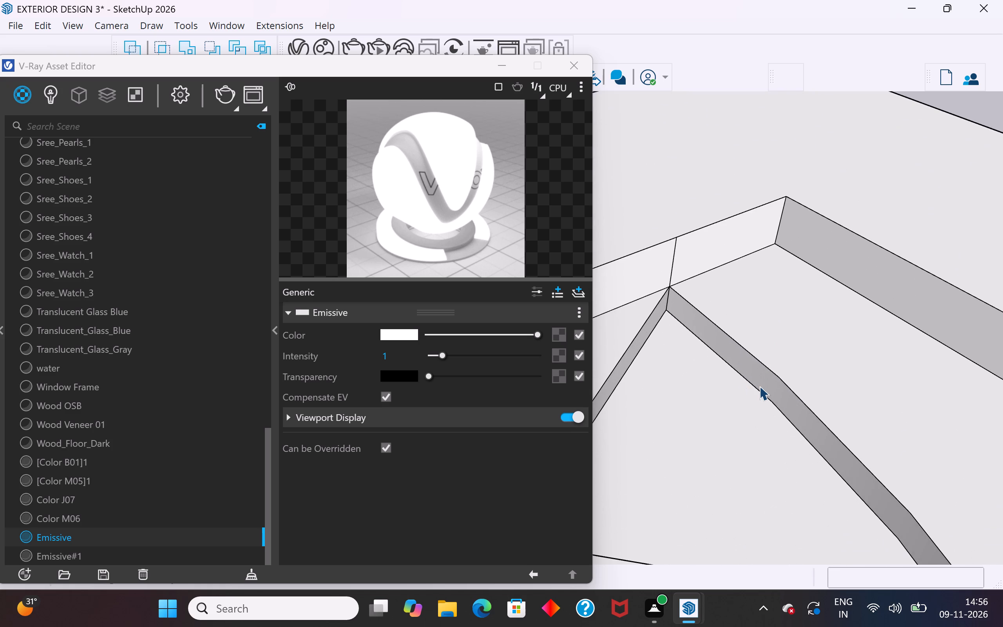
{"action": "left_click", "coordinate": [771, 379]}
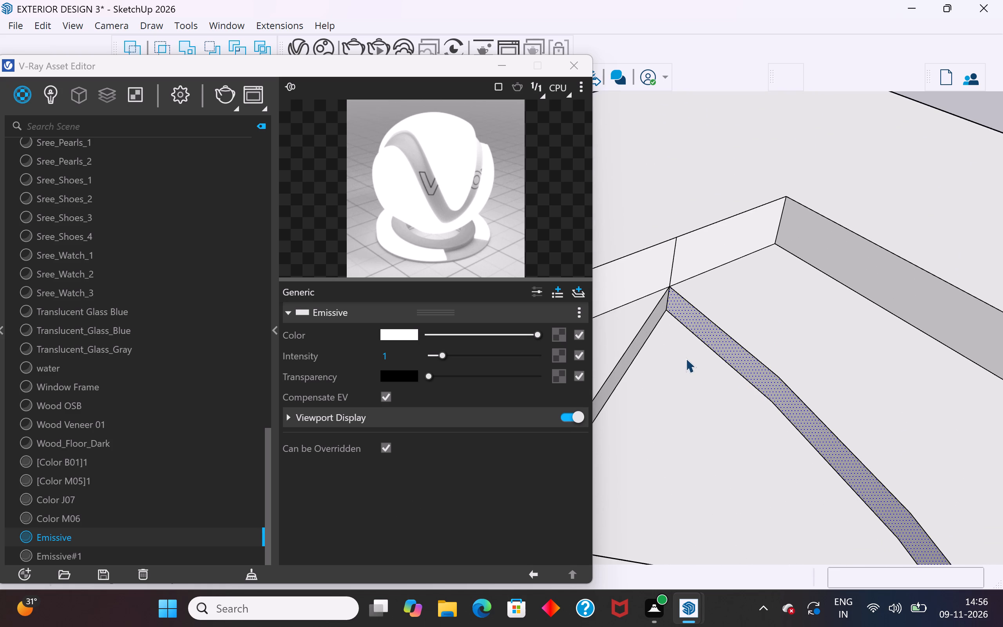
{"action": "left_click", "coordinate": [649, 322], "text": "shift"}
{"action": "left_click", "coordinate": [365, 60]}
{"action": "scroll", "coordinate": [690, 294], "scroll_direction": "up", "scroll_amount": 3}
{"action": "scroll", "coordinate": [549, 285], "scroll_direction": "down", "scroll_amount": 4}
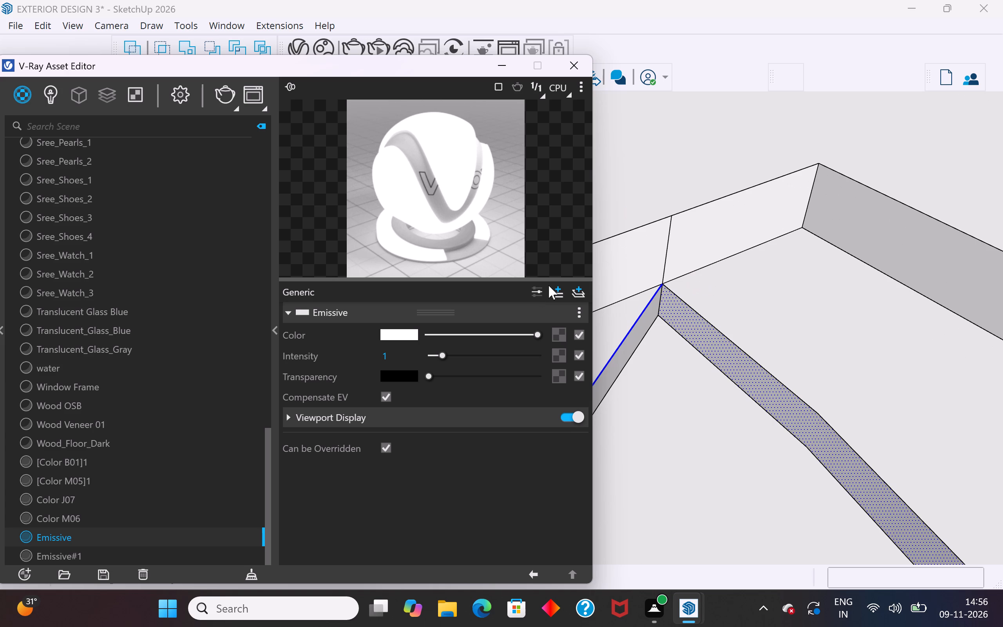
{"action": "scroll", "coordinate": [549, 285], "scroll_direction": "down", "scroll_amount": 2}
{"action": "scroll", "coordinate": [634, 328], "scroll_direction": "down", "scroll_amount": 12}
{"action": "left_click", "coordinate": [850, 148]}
Apply the V-Ray Emissive material to both the curved and the straight step face meeting at the tip of the corner triangle beyond the taller ring's sector.
{"action": "scroll", "coordinate": [595, 428], "scroll_direction": "up", "scroll_amount": 6}
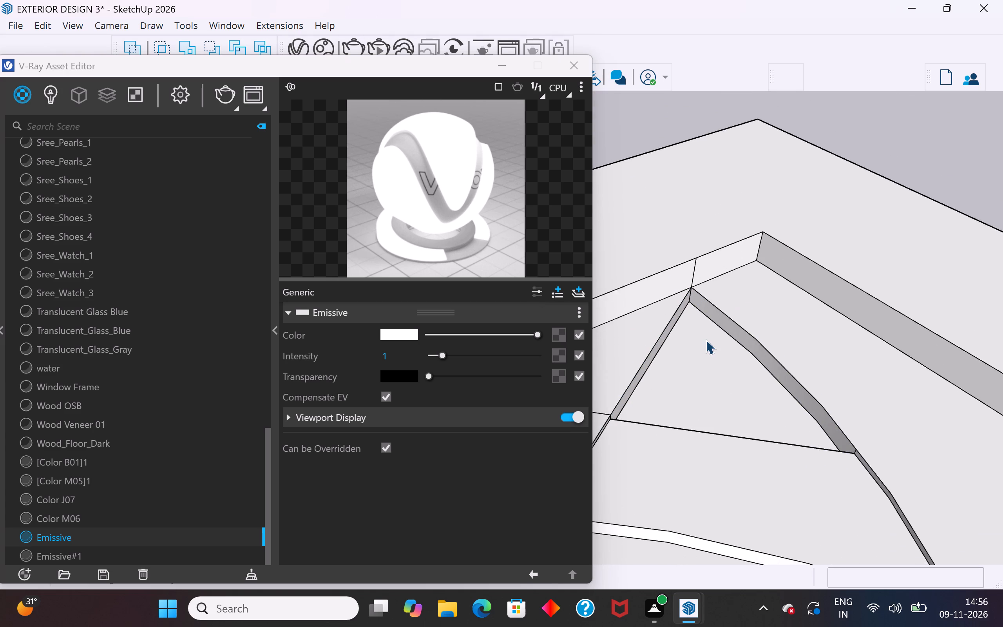
{"action": "scroll", "coordinate": [706, 340], "scroll_direction": "up", "scroll_amount": 2}
{"action": "left_click", "coordinate": [746, 321]}
{"action": "scroll", "coordinate": [652, 324], "scroll_direction": "up", "scroll_amount": 6}
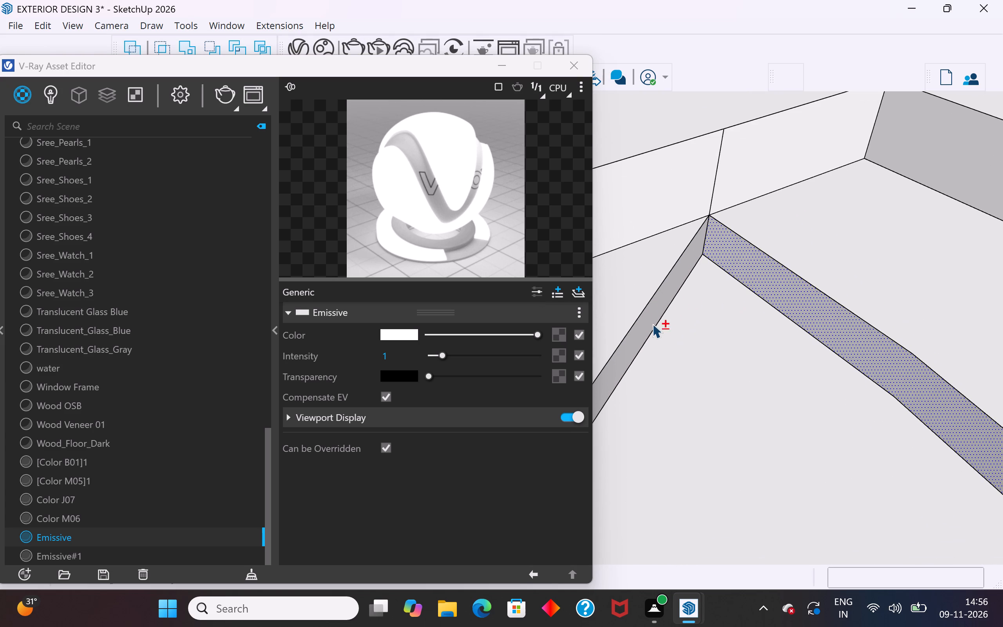
{"action": "left_click", "coordinate": [654, 308], "text": "shift"}
{"action": "right_click", "coordinate": [101, 546]}
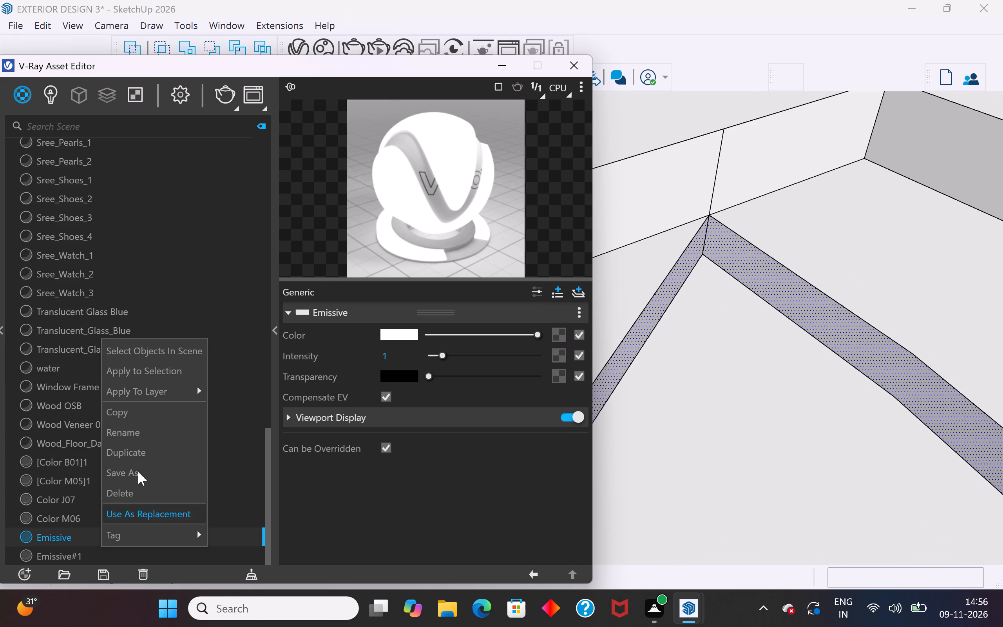
{"action": "left_click", "coordinate": [154, 372]}
Apply the V-Ray Emissive material to the straight step face along the inner side of the same corner triangle.
{"action": "scroll", "coordinate": [867, 322], "scroll_direction": "down", "scroll_amount": 13}
{"action": "middle_click_drag", "start_coordinate": [865, 343], "coordinate": [746, 362]}
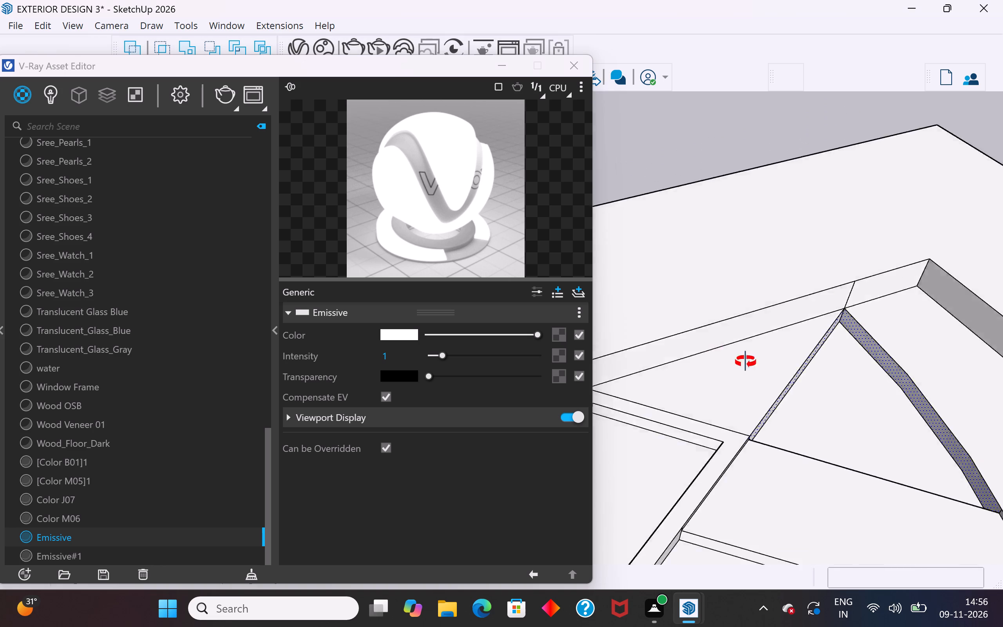
{"action": "middle_click_drag", "start_coordinate": [746, 362], "coordinate": [699, 344]}
{"action": "scroll", "coordinate": [800, 266], "scroll_direction": "down", "scroll_amount": 12}
{"action": "middle_click_drag", "start_coordinate": [861, 327], "coordinate": [532, 385]}
{"action": "scroll", "coordinate": [795, 286], "scroll_direction": "down", "scroll_amount": 1}
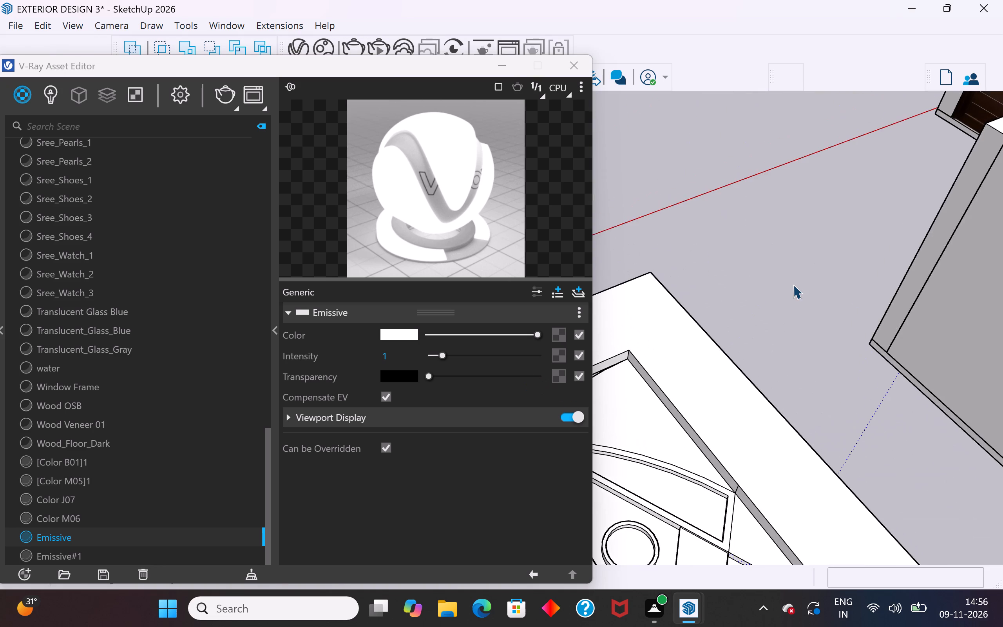
{"action": "scroll", "coordinate": [793, 285], "scroll_direction": "down", "scroll_amount": 9}
{"action": "middle_click_drag", "start_coordinate": [782, 339], "coordinate": [693, 330]}
{"action": "scroll", "coordinate": [775, 409], "scroll_direction": "up", "scroll_amount": 18}
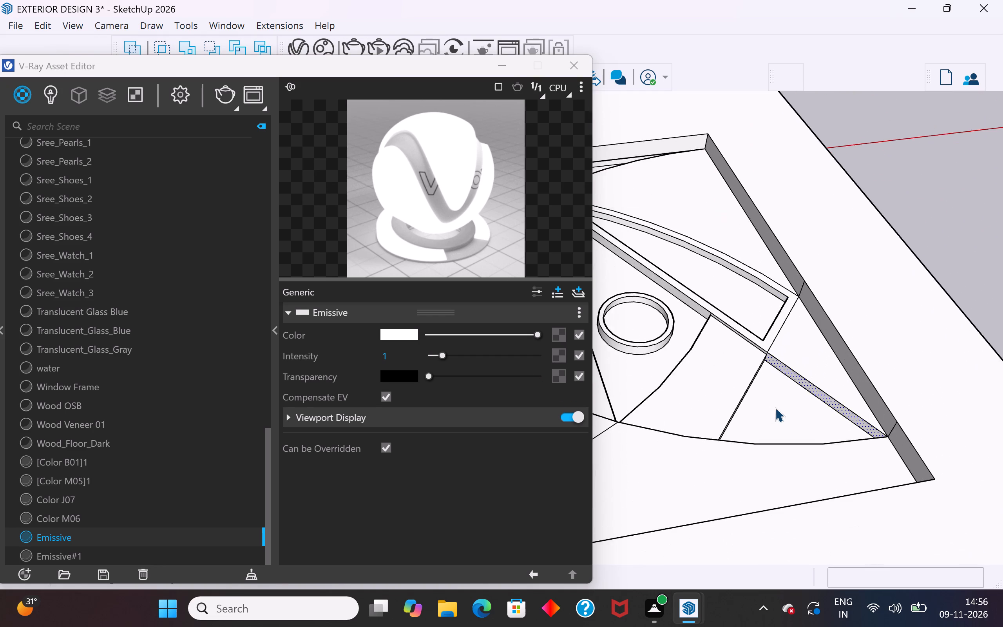
{"action": "middle_click_drag", "start_coordinate": [781, 402], "coordinate": [704, 305]}
{"action": "scroll", "coordinate": [737, 421], "scroll_direction": "up", "scroll_amount": 12}
{"action": "left_click", "coordinate": [746, 328]}
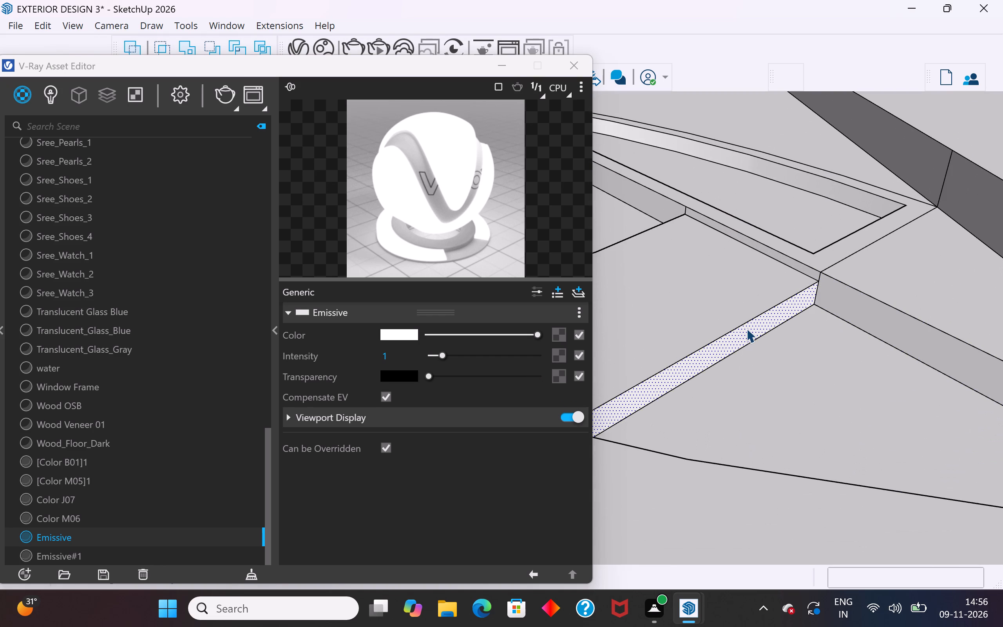
{"action": "right_click", "coordinate": [126, 535]}
{"action": "left_click", "coordinate": [177, 361]}
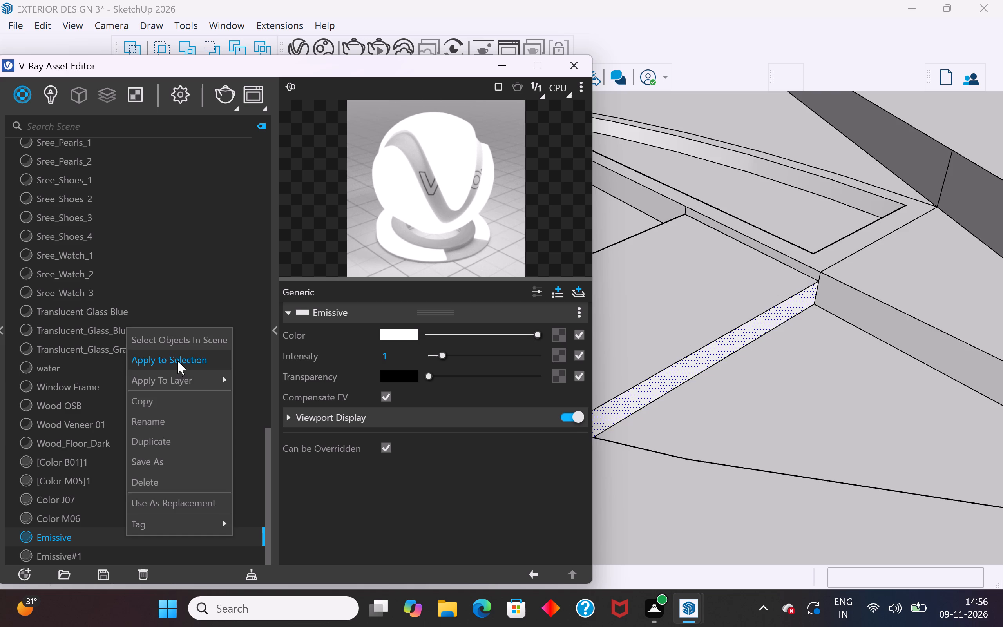
Apply the V-Ray Emissive material to the curved inner wall of the framed fan recess beside the taller ring's sector.
{"action": "scroll", "coordinate": [683, 355], "scroll_direction": "down", "scroll_amount": 19}
{"action": "middle_click_drag", "start_coordinate": [683, 355], "coordinate": [825, 392]}
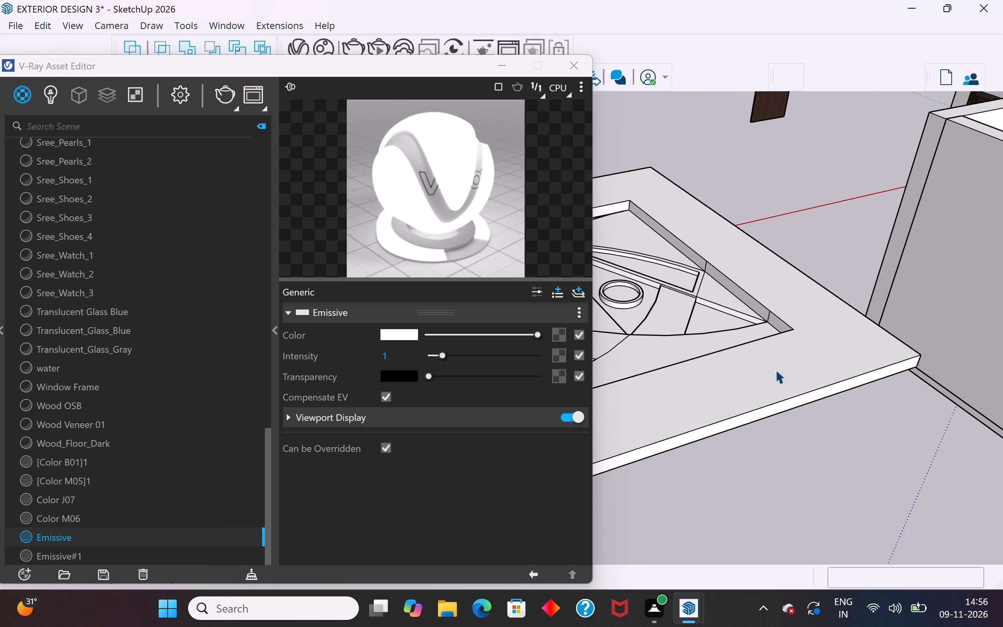
{"action": "scroll", "coordinate": [614, 244], "scroll_direction": "up", "scroll_amount": 19}
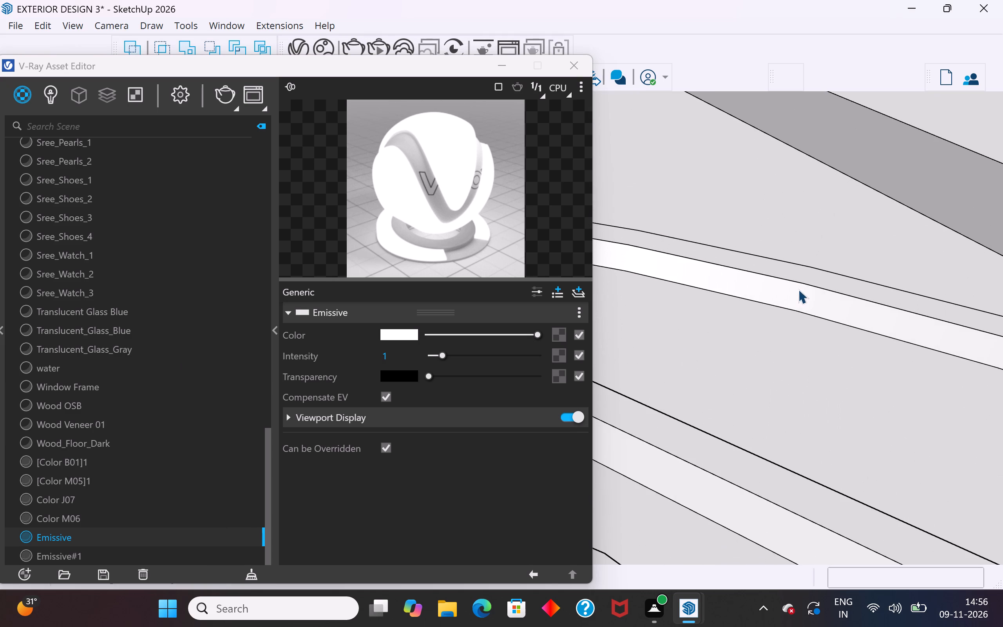
{"action": "left_click", "coordinate": [798, 289]}
{"action": "right_click", "coordinate": [87, 537]}
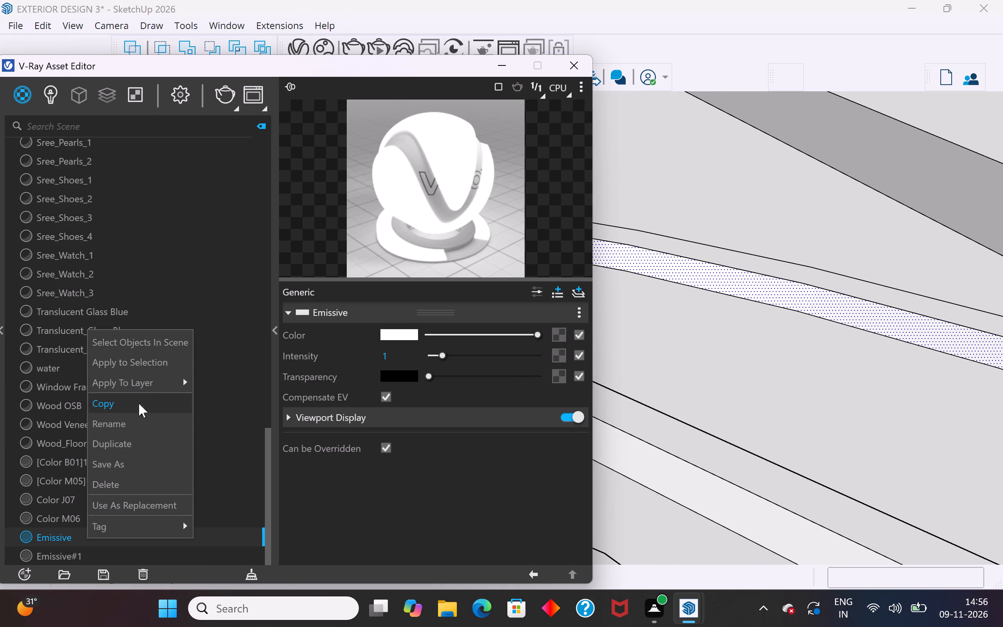
{"action": "left_click", "coordinate": [158, 367]}
Apply the V-Ray Emissive material to the straight end wall at the wide end of that framed fan recess.
{"action": "scroll", "coordinate": [782, 353], "scroll_direction": "down", "scroll_amount": 12}
{"action": "middle_click_drag", "start_coordinate": [734, 366], "coordinate": [938, 412]}
{"action": "scroll", "coordinate": [831, 297], "scroll_direction": "up", "scroll_amount": 15}
{"action": "left_click", "coordinate": [779, 244]}
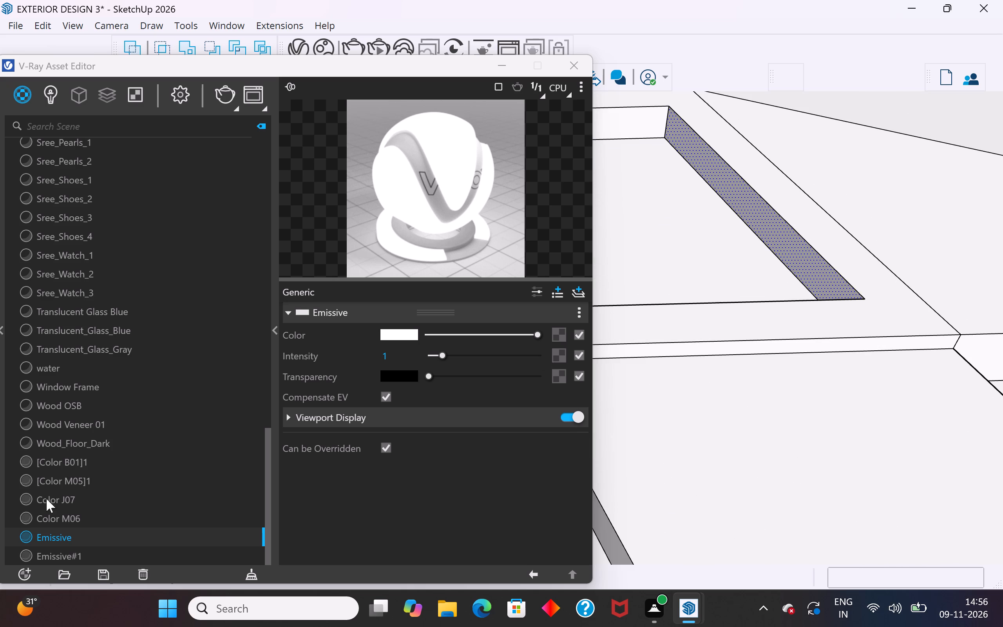
{"action": "right_click", "coordinate": [87, 538]}
{"action": "left_click", "coordinate": [138, 367]}
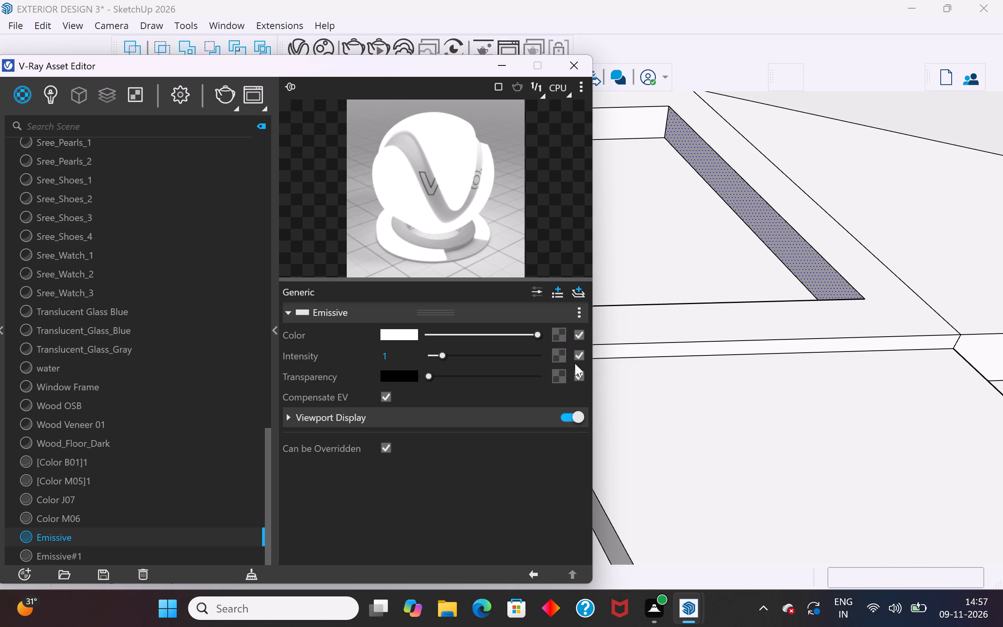
Delete the short vertical edge splitting the long straight inner wall of the framed fan recess beside the taller ring's sector.
{"action": "scroll", "coordinate": [759, 360], "scroll_direction": "down", "scroll_amount": 20}
{"action": "middle_click_drag", "start_coordinate": [675, 403], "coordinate": [958, 422]}
{"action": "scroll", "coordinate": [958, 422], "scroll_direction": "down", "scroll_amount": 3}
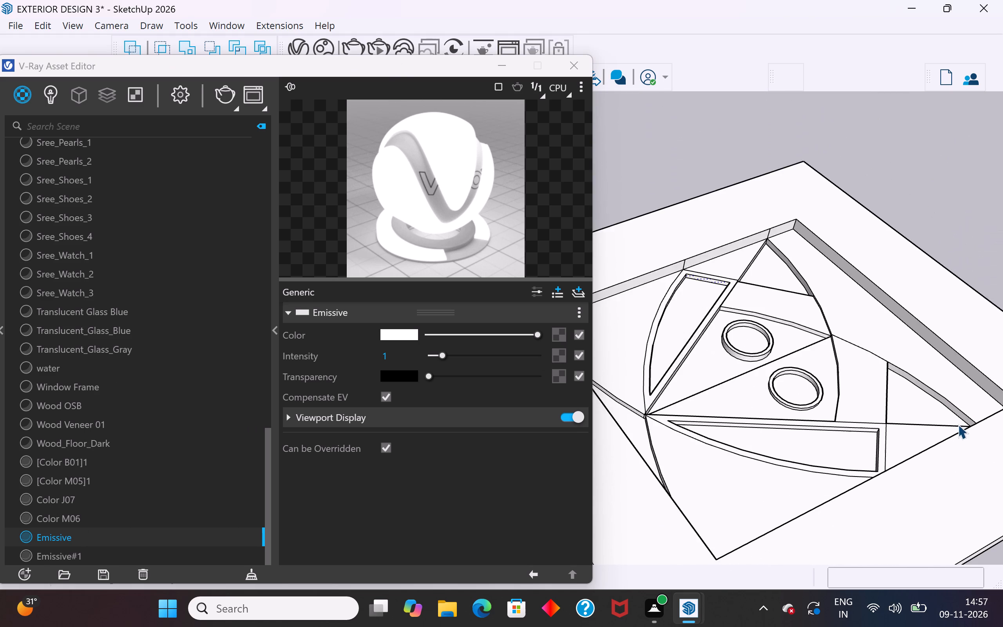
{"action": "scroll", "coordinate": [958, 424], "scroll_direction": "down", "scroll_amount": 8}
{"action": "middle_click_drag", "start_coordinate": [640, 395], "coordinate": [916, 369]}
{"action": "scroll", "coordinate": [652, 280], "scroll_direction": "up", "scroll_amount": 14}
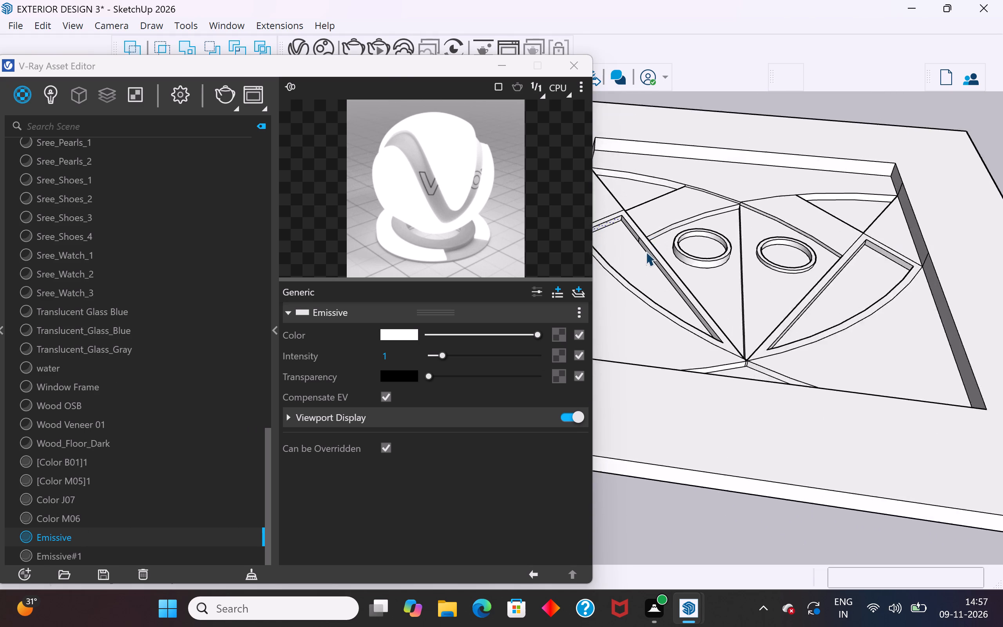
{"action": "scroll", "coordinate": [646, 252], "scroll_direction": "up", "scroll_amount": 13}
{"action": "left_click", "coordinate": [622, 224]}
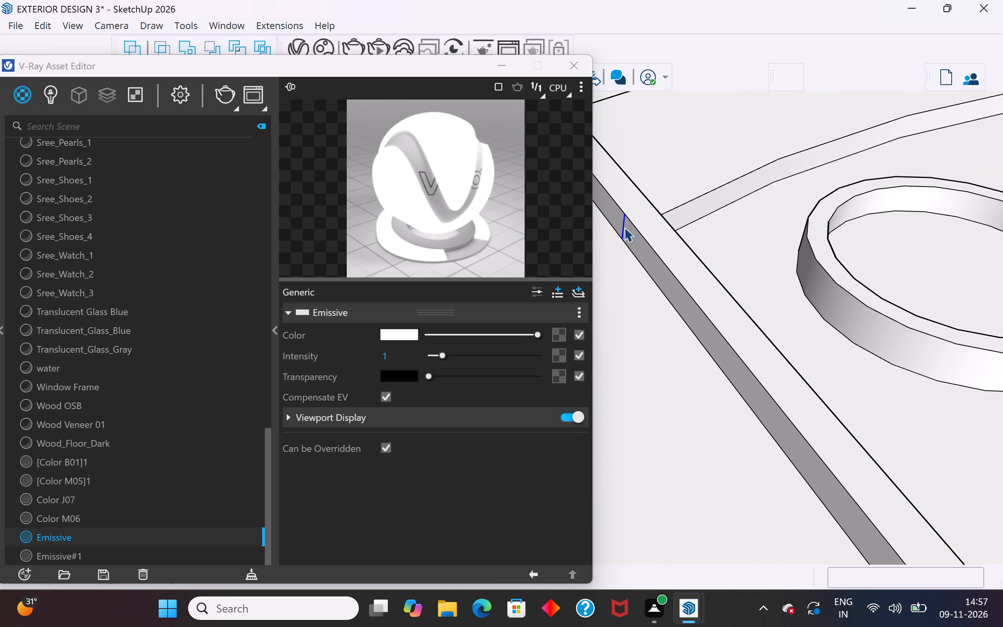
{"action": "key", "text": "Delete"}
Apply the V-Ray Emissive material to the long straight inner wall of the same framed fan recess.
{"action": "left_click", "coordinate": [650, 261]}
{"action": "right_click", "coordinate": [119, 537]}
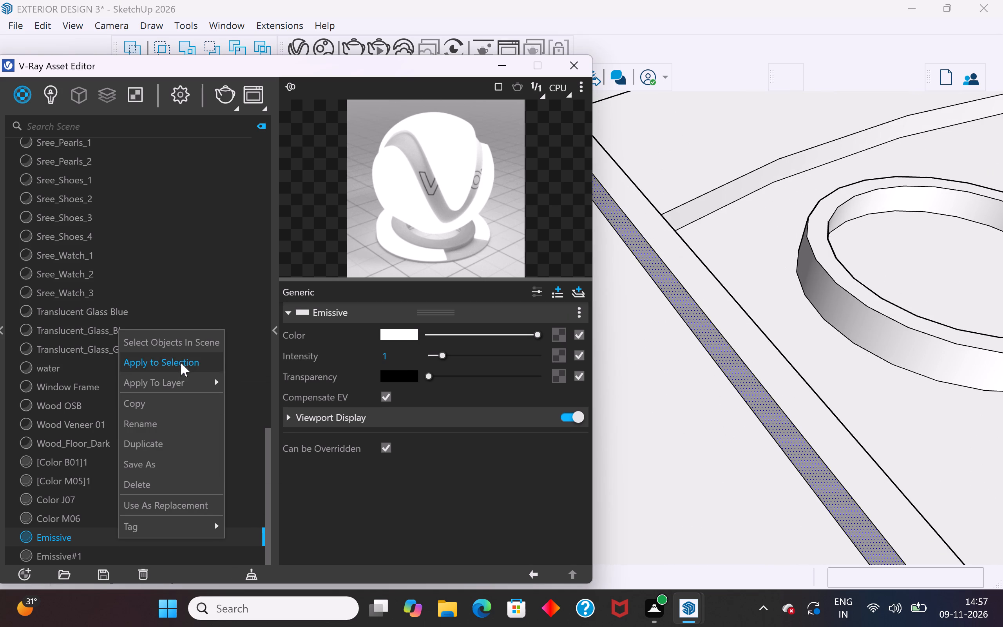
{"action": "left_click", "coordinate": [181, 362]}
Apply the V-Ray Emissive material again to the curved inner wall of the framed fan recess beside the taller ring's sector.
{"action": "scroll", "coordinate": [909, 405], "scroll_direction": "down", "scroll_amount": 12}
{"action": "middle_click_drag", "start_coordinate": [909, 405], "coordinate": [590, 314]}
{"action": "scroll", "coordinate": [884, 329], "scroll_direction": "down", "scroll_amount": 3}
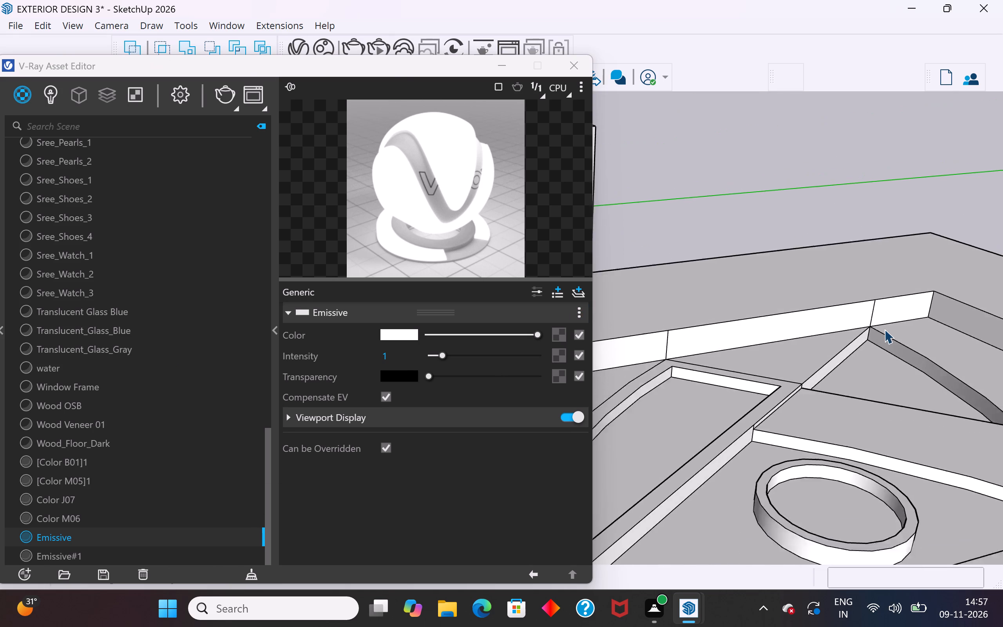
{"action": "scroll", "coordinate": [884, 329], "scroll_direction": "down", "scroll_amount": 9}
{"action": "middle_click_drag", "start_coordinate": [818, 428], "coordinate": [597, 378]}
{"action": "scroll", "coordinate": [772, 454], "scroll_direction": "up", "scroll_amount": 16}
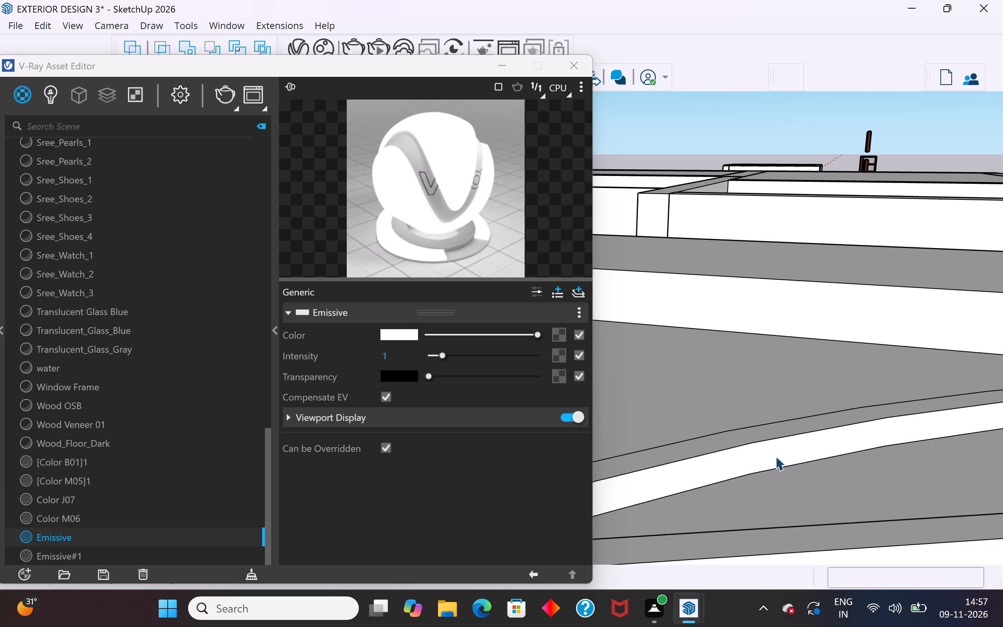
{"action": "left_click", "coordinate": [775, 456]}
{"action": "right_click", "coordinate": [200, 534]}
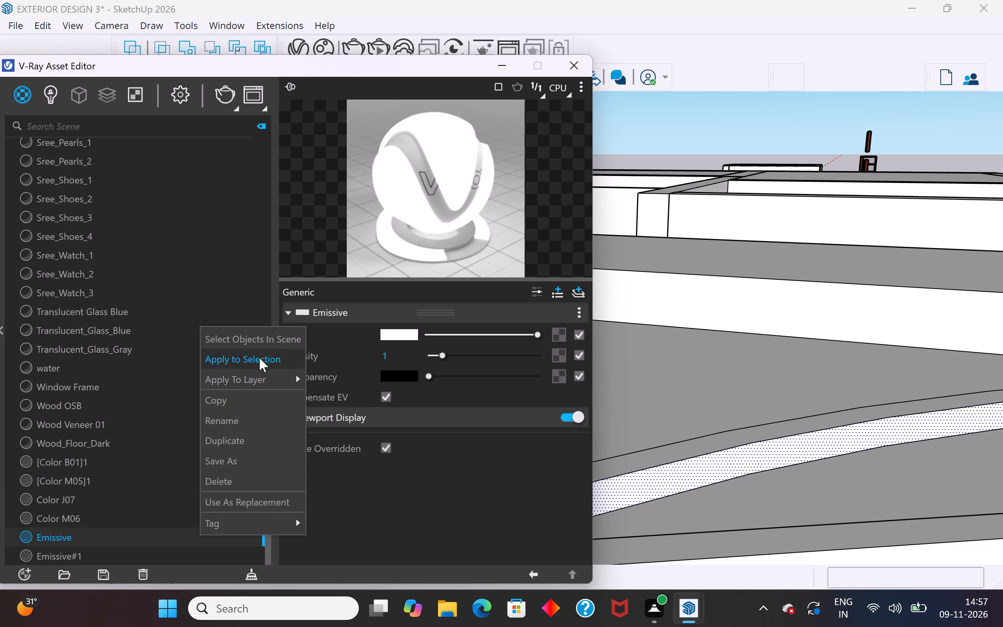
{"action": "left_click", "coordinate": [261, 355]}
Examine the whole patterned ceiling piece and its position relative to the bedroom and the rest of the house.
{"action": "scroll", "coordinate": [797, 321], "scroll_direction": "down", "scroll_amount": 12}
{"action": "middle_click_drag", "start_coordinate": [825, 381], "coordinate": [634, 507]}
{"action": "scroll", "coordinate": [718, 414], "scroll_direction": "down", "scroll_amount": 9}
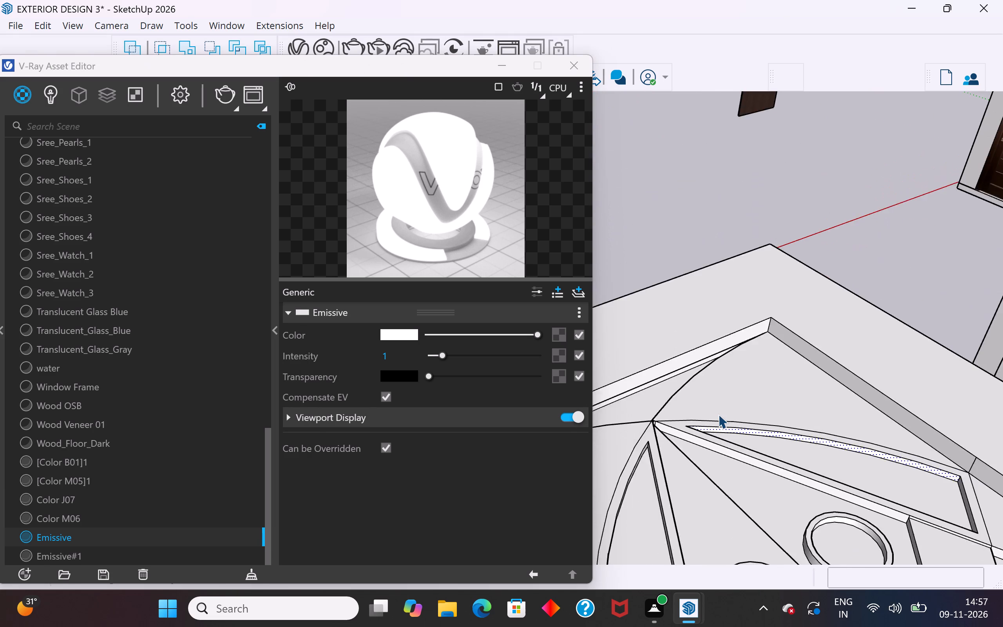
{"action": "scroll", "coordinate": [718, 414], "scroll_direction": "down", "scroll_amount": 10}
{"action": "middle_click_drag", "start_coordinate": [798, 505], "coordinate": [643, 615]}
{"action": "scroll", "coordinate": [760, 333], "scroll_direction": "down", "scroll_amount": 5}
{"action": "middle_click_drag", "start_coordinate": [743, 402], "coordinate": [715, 489]}
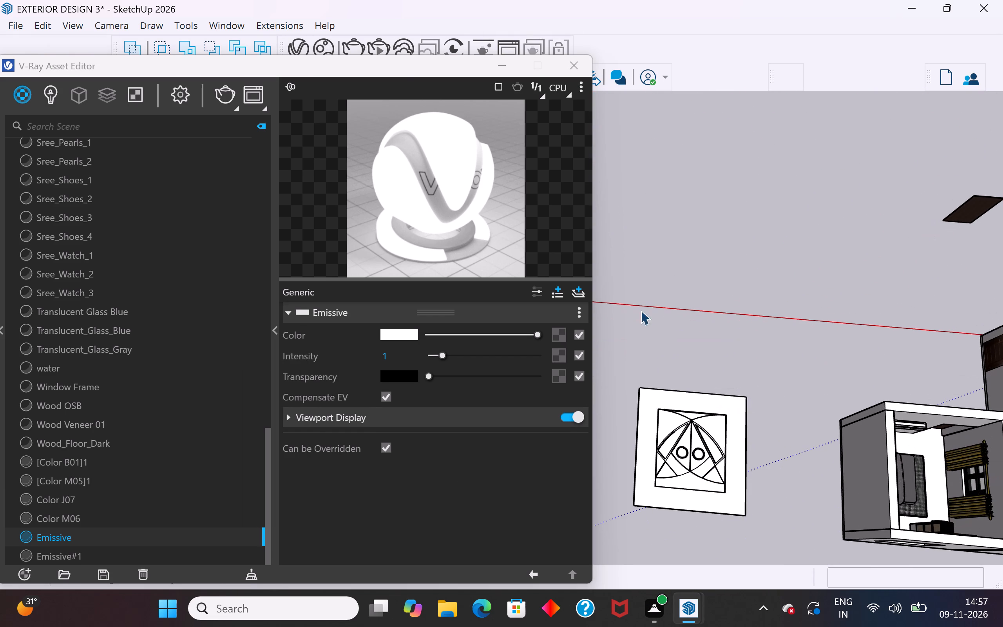
{"action": "scroll", "coordinate": [808, 399], "scroll_direction": "down", "scroll_amount": 10}
{"action": "middle_click_drag", "start_coordinate": [779, 483], "coordinate": [762, 591]}
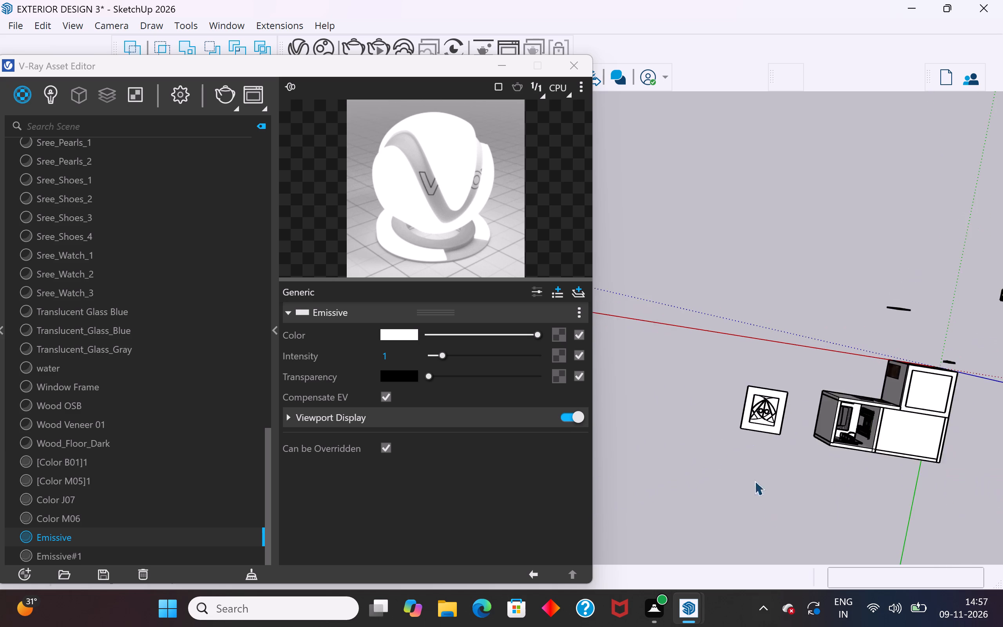
Examine the patterned ceiling piece from several angles beside the house, with the V-Ray Asset Editor closed.
{"action": "scroll", "coordinate": [751, 437], "scroll_direction": "up", "scroll_amount": 14}
{"action": "scroll", "coordinate": [887, 244], "scroll_direction": "down", "scroll_amount": 6}
{"action": "middle_click_drag", "start_coordinate": [915, 313], "coordinate": [778, 231]}
{"action": "scroll", "coordinate": [889, 246], "scroll_direction": "up", "scroll_amount": 1}
{"action": "scroll", "coordinate": [699, 294], "scroll_direction": "down", "scroll_amount": 5}
{"action": "middle_click_drag", "start_coordinate": [717, 478], "coordinate": [854, 405]}
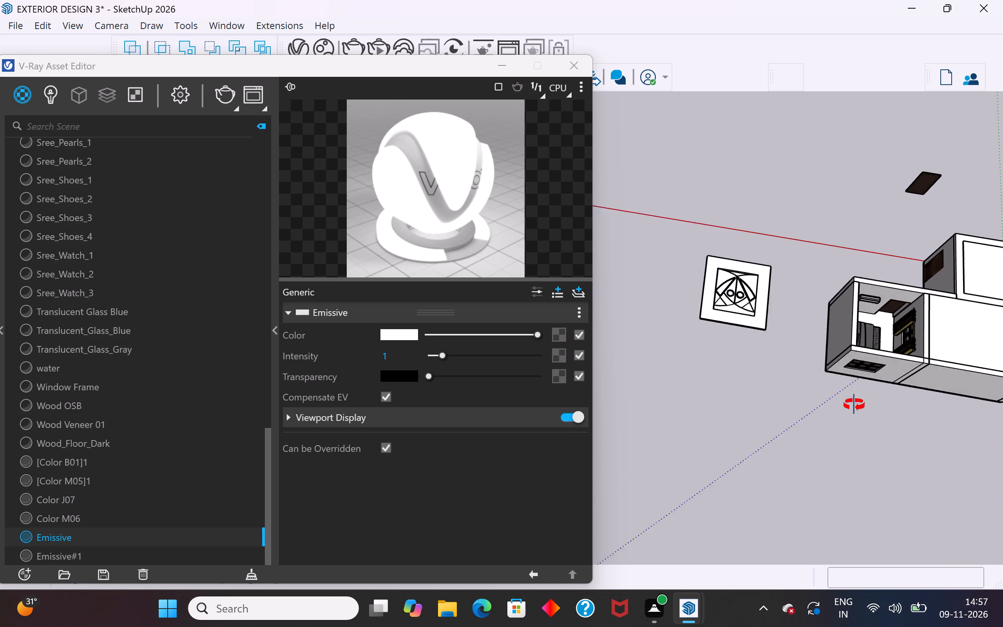
{"action": "middle_click_drag", "start_coordinate": [854, 405], "coordinate": [858, 399]}
{"action": "scroll", "coordinate": [755, 298], "scroll_direction": "up", "scroll_amount": 9}
{"action": "scroll", "coordinate": [873, 346], "scroll_direction": "down", "scroll_amount": 5}
{"action": "scroll", "coordinate": [999, 394], "scroll_direction": "down", "scroll_amount": 5}
{"action": "middle_click_drag", "start_coordinate": [685, 306], "coordinate": [630, 306]}
{"action": "scroll", "coordinate": [869, 415], "scroll_direction": "up", "scroll_amount": 10}
{"action": "middle_click_drag", "start_coordinate": [781, 386], "coordinate": [855, 559]}
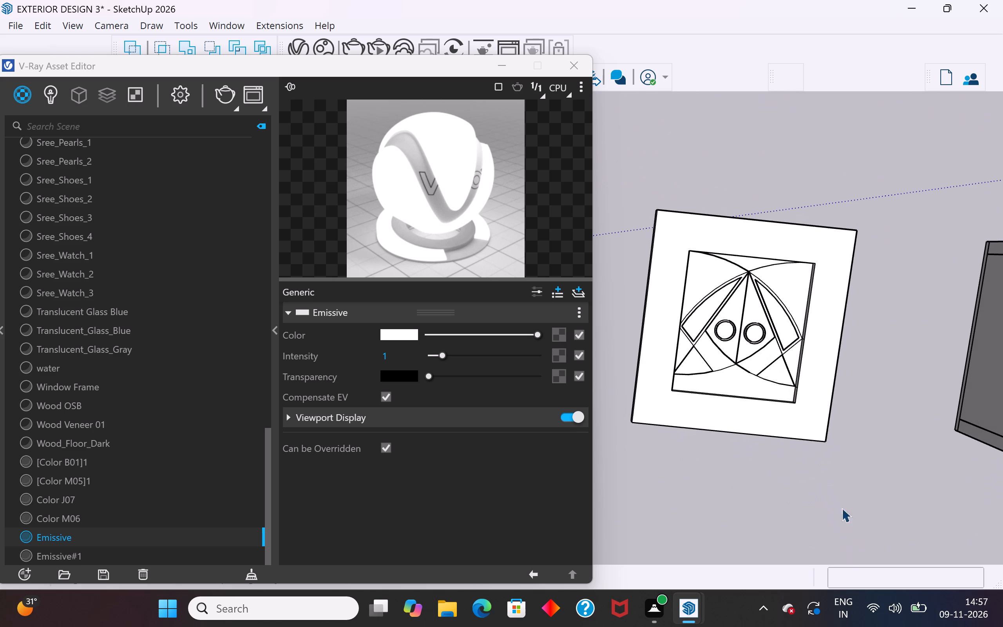
{"action": "scroll", "coordinate": [882, 413], "scroll_direction": "up", "scroll_amount": 1}
{"action": "left_click", "coordinate": [572, 71]}
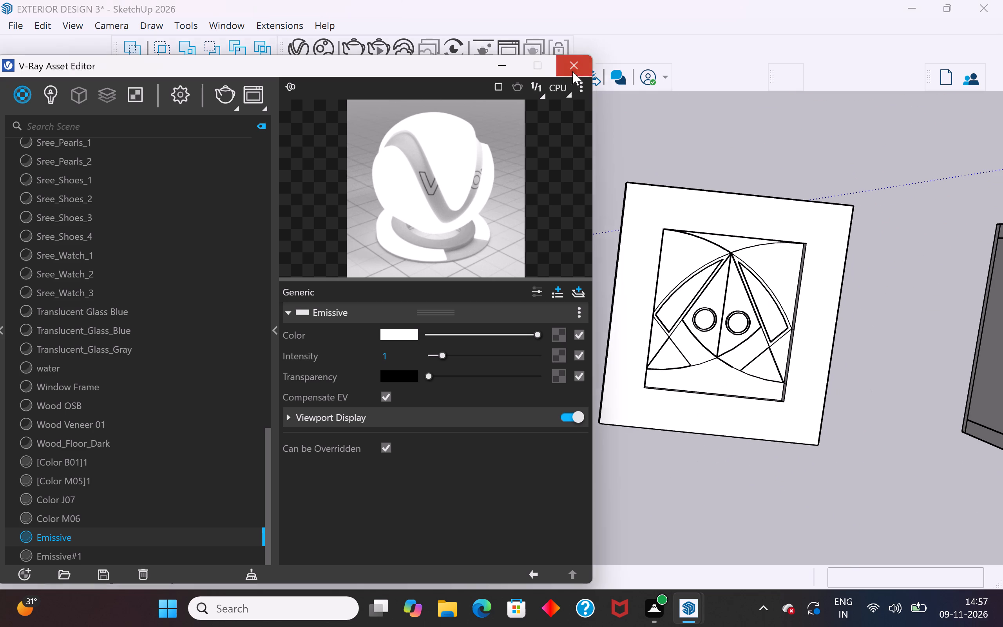
{"action": "scroll", "coordinate": [470, 326], "scroll_direction": "down", "scroll_amount": 5}
{"action": "middle_click_drag", "start_coordinate": [752, 402], "coordinate": [747, 176]}
{"action": "middle_click_drag", "start_coordinate": [514, 448], "coordinate": [807, 460]}
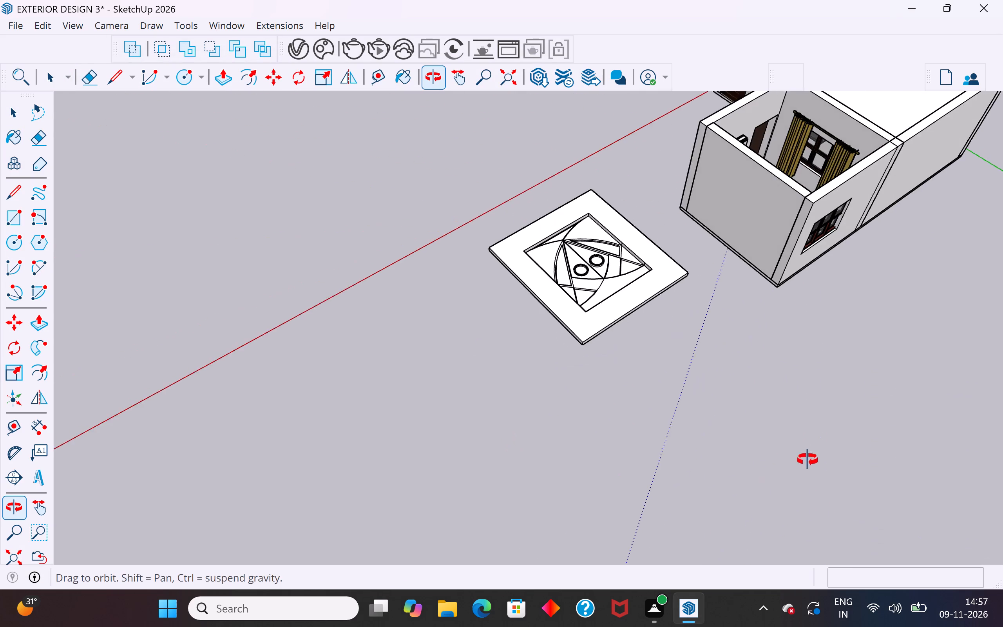
{"action": "middle_click_drag", "start_coordinate": [807, 460], "coordinate": [807, 458]}
{"action": "scroll", "coordinate": [750, 331], "scroll_direction": "up", "scroll_amount": 4}
{"action": "middle_click_drag", "start_coordinate": [734, 277], "coordinate": [705, 531]}
{"action": "scroll", "coordinate": [840, 238], "scroll_direction": "down", "scroll_amount": 4}
{"action": "middle_click_drag", "start_coordinate": [893, 334], "coordinate": [850, 375]}
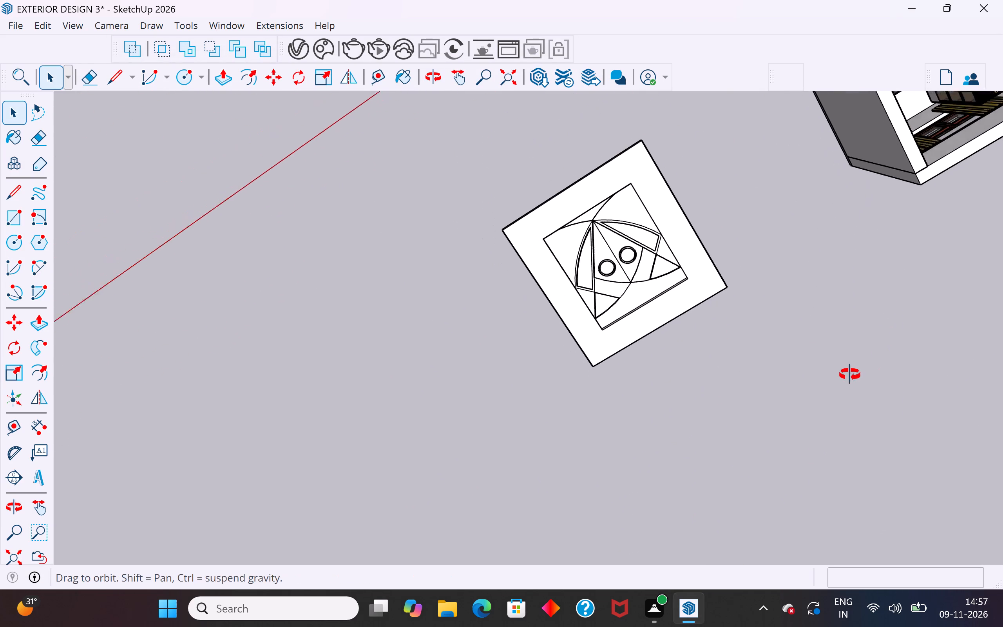
{"action": "middle_click_drag", "start_coordinate": [850, 375], "coordinate": [875, 230]}
{"action": "middle_click_drag", "start_coordinate": [546, 354], "coordinate": [438, 203]}
{"action": "middle_click_drag", "start_coordinate": [787, 310], "coordinate": [777, 430]}
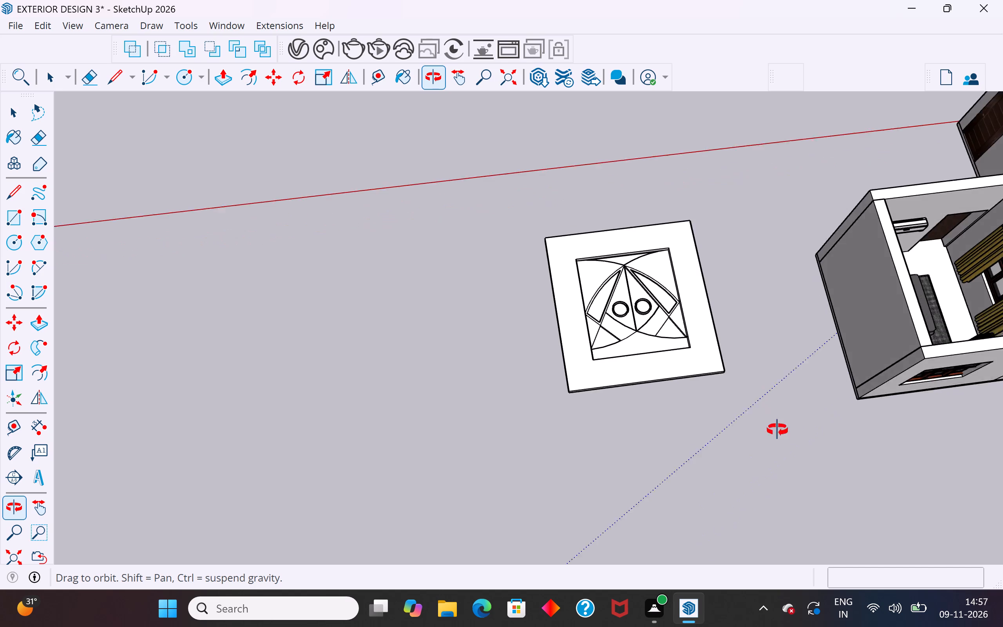
Render the patterned ceiling piece almost face-on with V-Ray and inspect its relief up close.
{"action": "middle_click_drag", "start_coordinate": [777, 430], "coordinate": [744, 558]}
{"action": "scroll", "coordinate": [628, 381], "scroll_direction": "up", "scroll_amount": 5}
{"action": "middle_click_drag", "start_coordinate": [782, 404], "coordinate": [690, 400]}
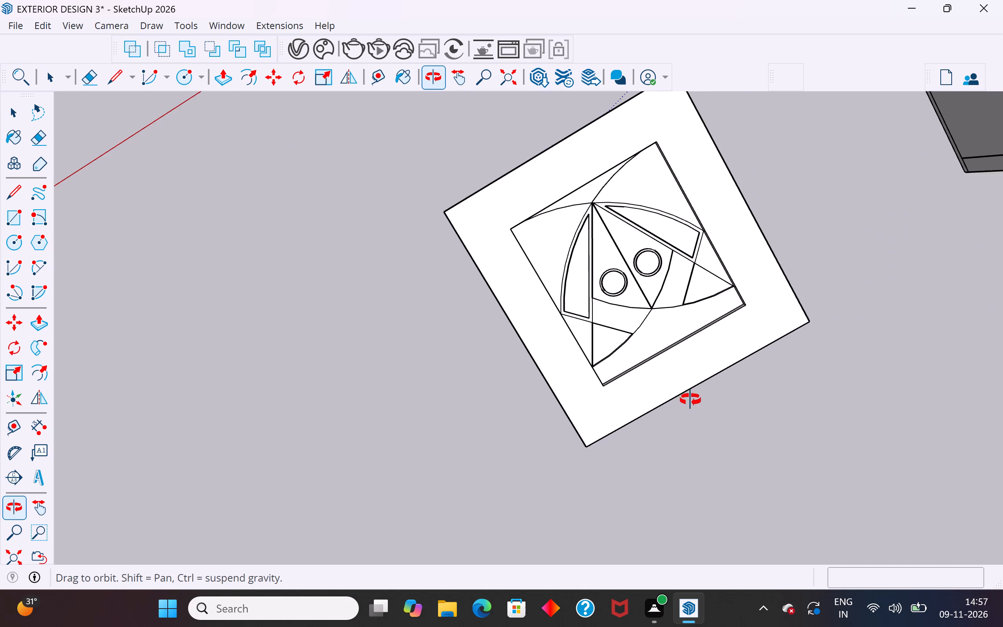
{"action": "middle_click_drag", "start_coordinate": [690, 400], "coordinate": [700, 256]}
{"action": "scroll", "coordinate": [712, 409], "scroll_direction": "up", "scroll_amount": 3}
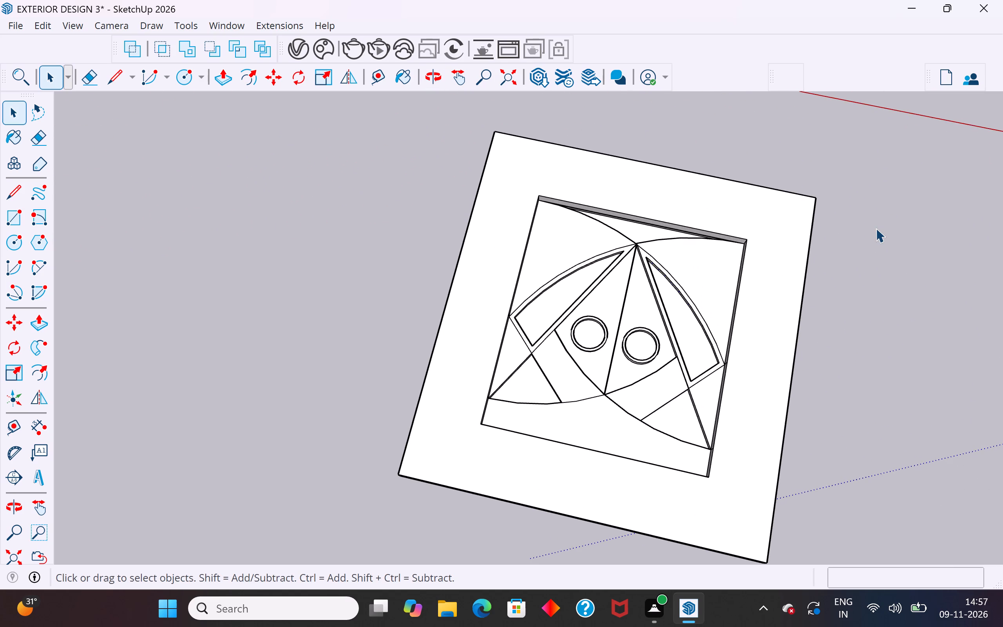
{"action": "scroll", "coordinate": [878, 225], "scroll_direction": "up", "scroll_amount": 3}
{"action": "scroll", "coordinate": [838, 367], "scroll_direction": "down", "scroll_amount": 5}
{"action": "scroll", "coordinate": [746, 421], "scroll_direction": "down", "scroll_amount": 1}
{"action": "middle_click_drag", "start_coordinate": [759, 431], "coordinate": [850, 430]}
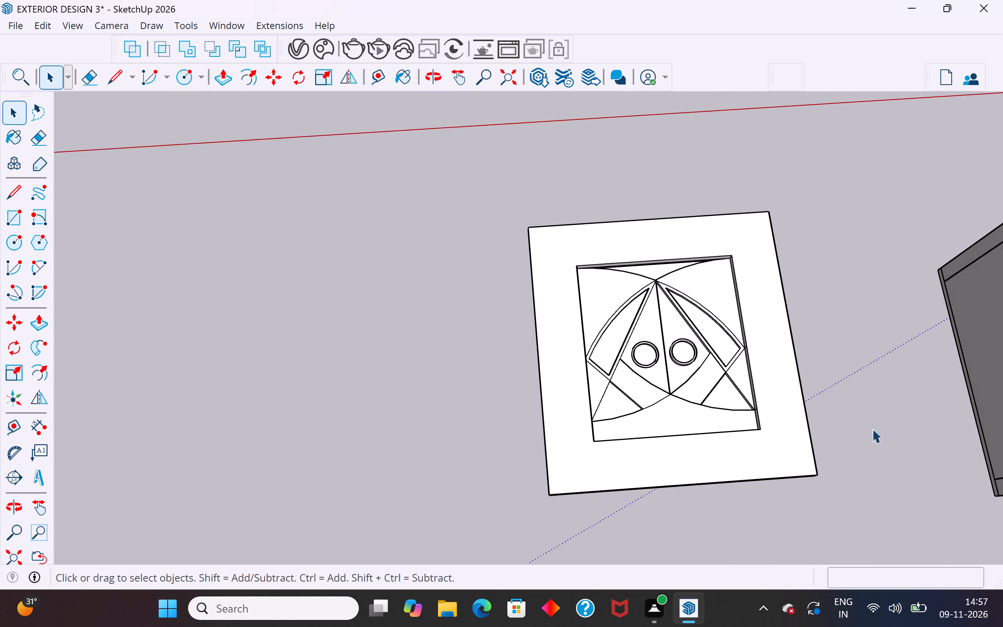
{"action": "scroll", "coordinate": [923, 392], "scroll_direction": "up", "scroll_amount": 2}
{"action": "middle_click_drag", "start_coordinate": [890, 440], "coordinate": [882, 537]}
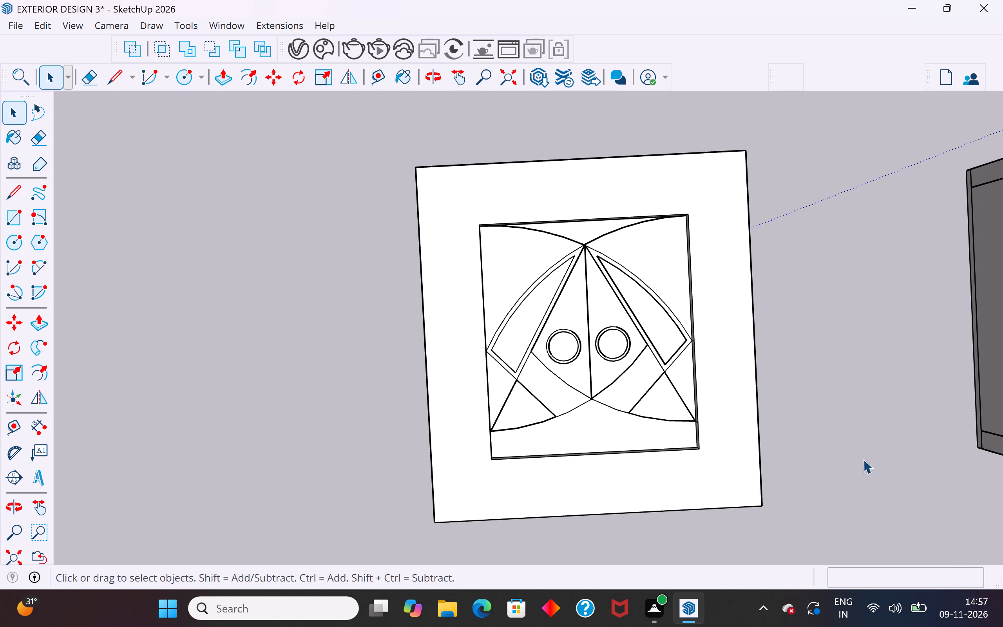
{"action": "left_click", "coordinate": [302, 48]}
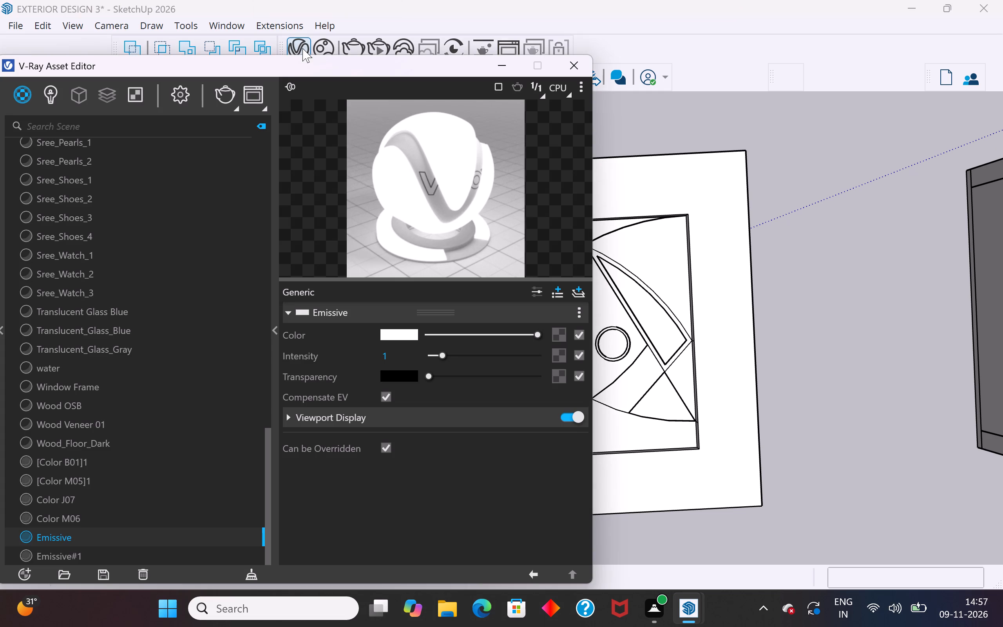
{"action": "left_click", "coordinate": [224, 97]}
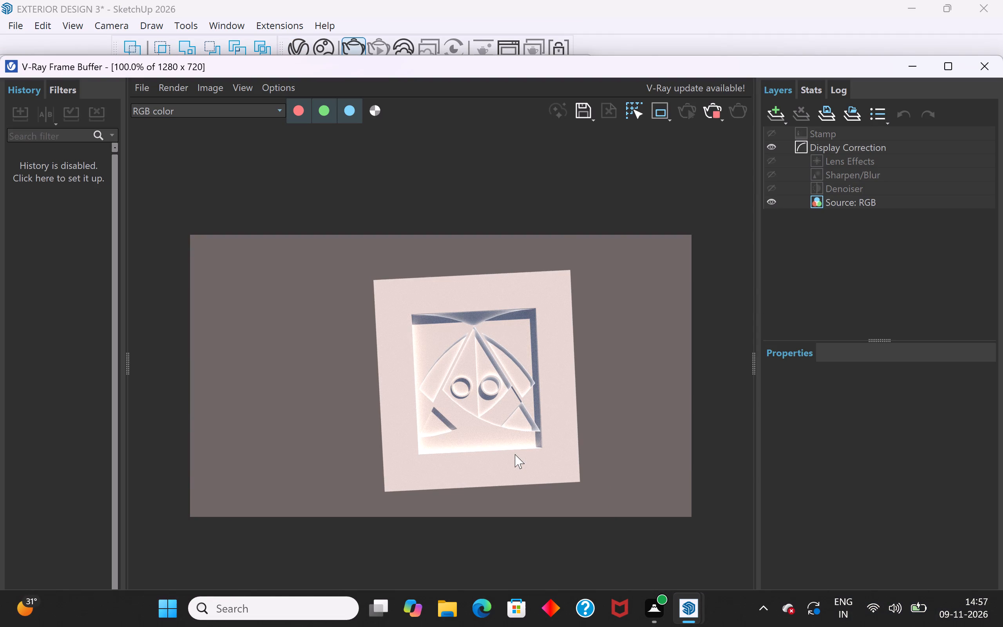
{"action": "scroll", "coordinate": [515, 454], "scroll_direction": "up", "scroll_amount": 1}
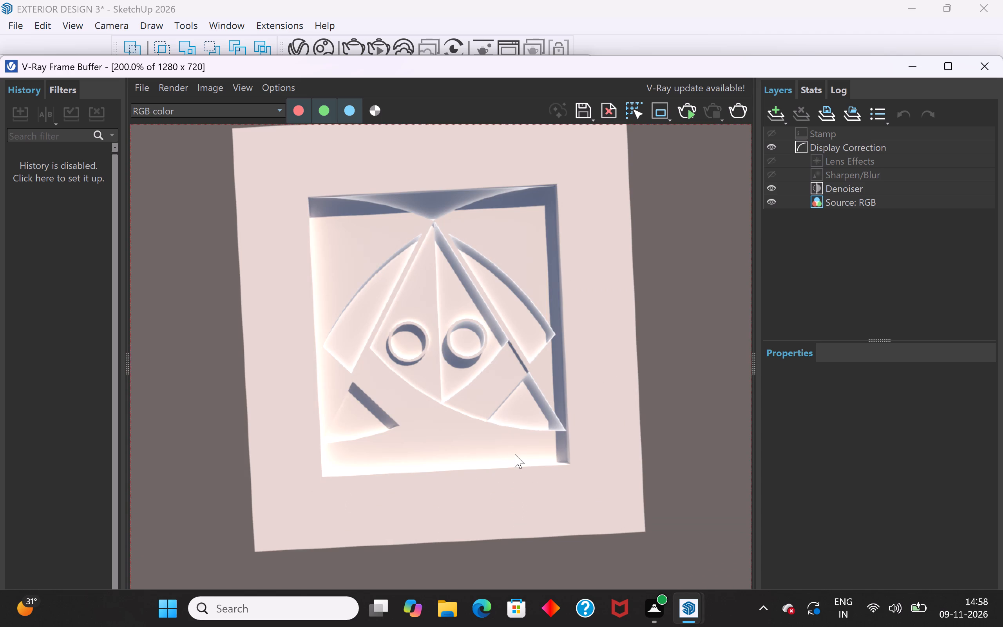
{"action": "left_click", "coordinate": [993, 65]}
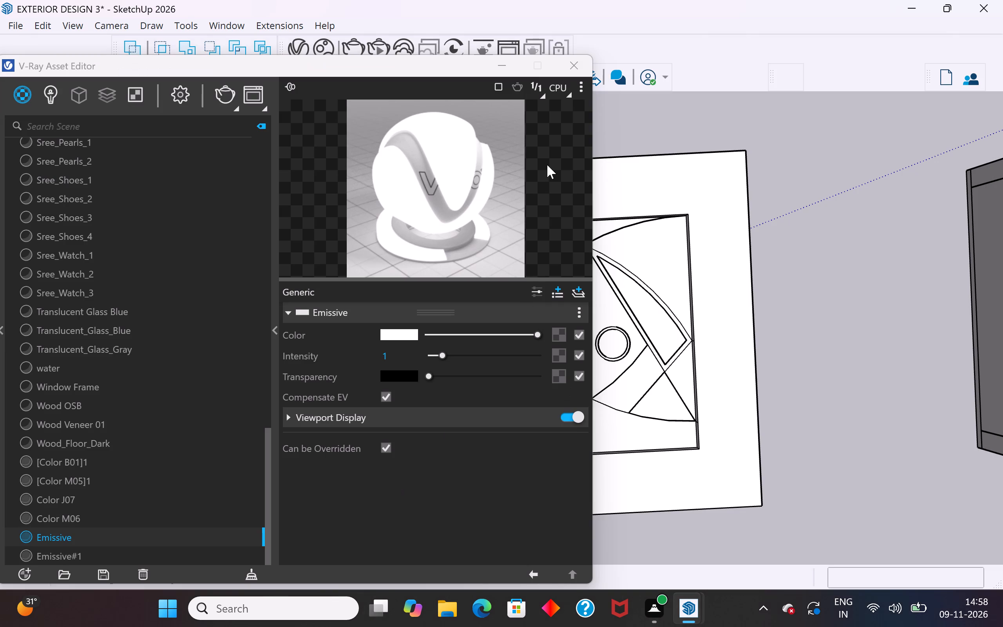
Apply the V-Ray Emissive material to the short straight step wall between the crossing and the arc in the pattern's lower-left corner triangle.
{"action": "scroll", "coordinate": [880, 303], "scroll_direction": "down", "scroll_amount": 5}
{"action": "scroll", "coordinate": [633, 355], "scroll_direction": "up", "scroll_amount": 7}
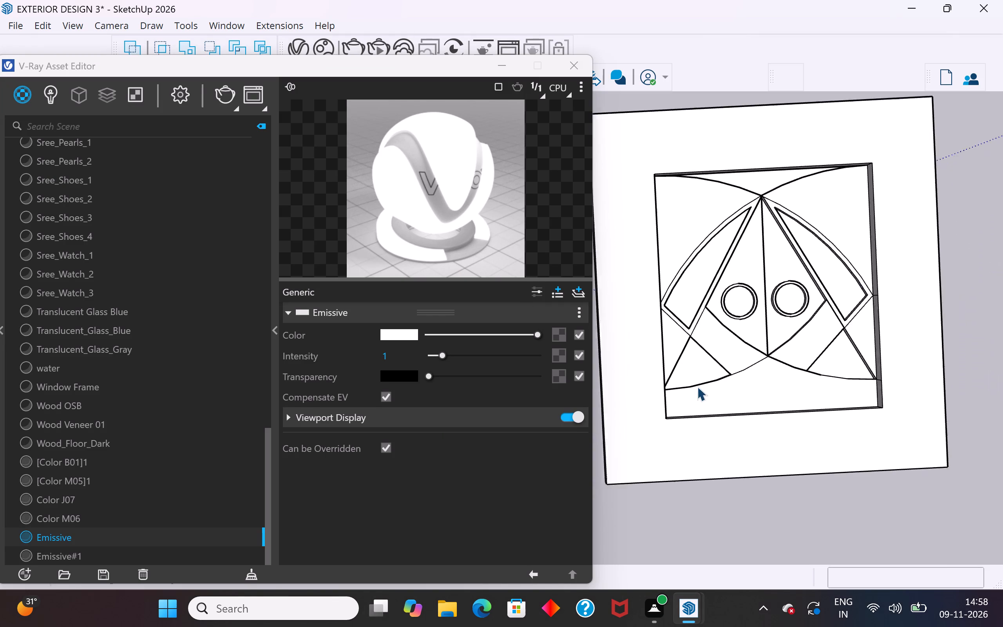
{"action": "scroll", "coordinate": [697, 386], "scroll_direction": "up", "scroll_amount": 1}
{"action": "middle_click_drag", "start_coordinate": [684, 391], "coordinate": [825, 272]}
{"action": "scroll", "coordinate": [711, 297], "scroll_direction": "up", "scroll_amount": 10}
{"action": "middle_click_drag", "start_coordinate": [707, 315], "coordinate": [754, 237]}
{"action": "scroll", "coordinate": [732, 264], "scroll_direction": "up", "scroll_amount": 4}
{"action": "left_click", "coordinate": [736, 288]}
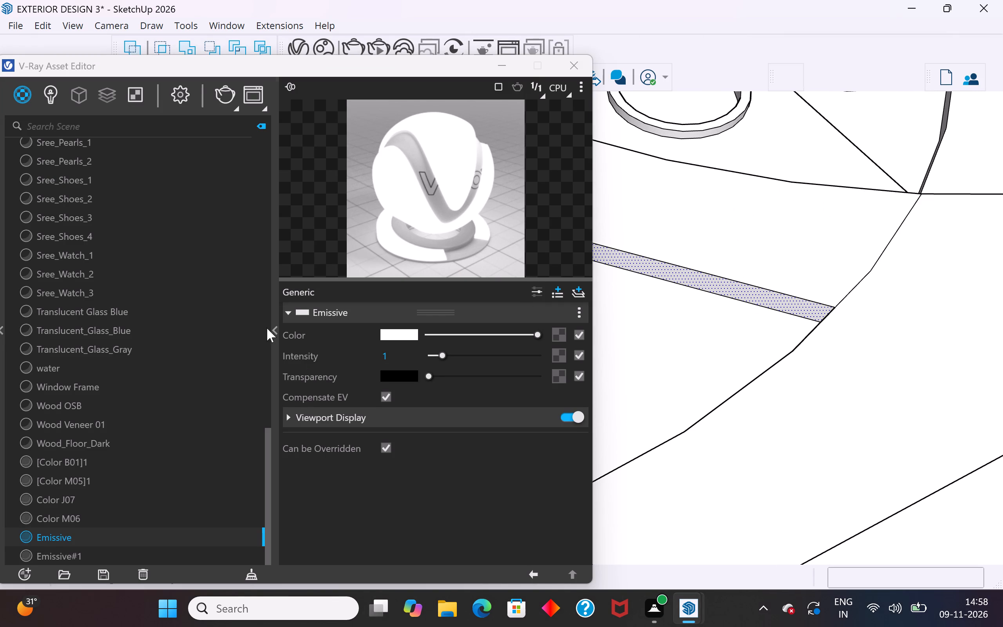
{"action": "right_click", "coordinate": [79, 536]}
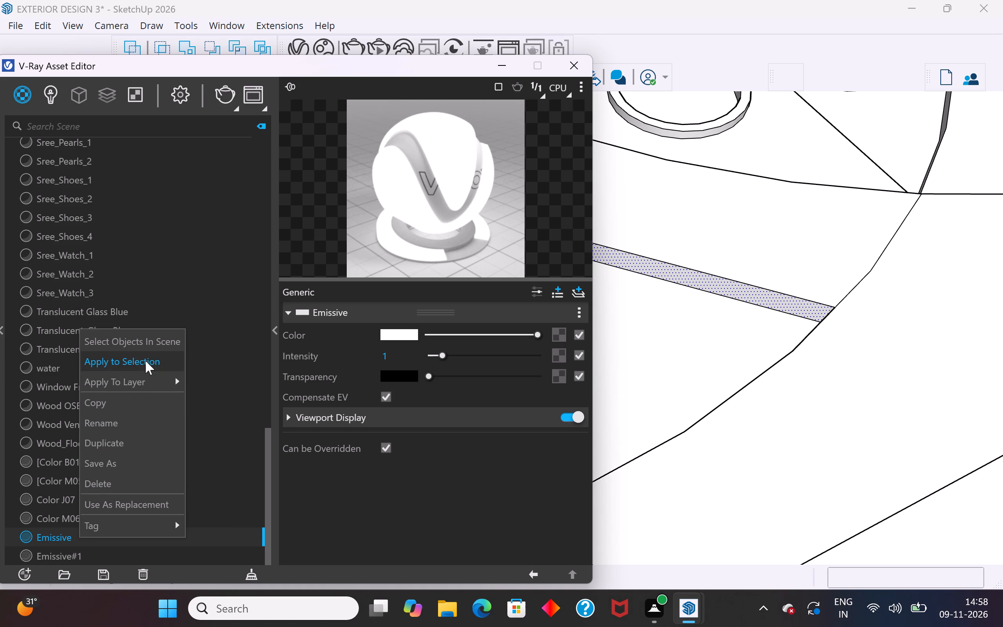
{"action": "left_click", "coordinate": [145, 361]}
Examine the whole patterned ceiling piece from several sides and its position relative to the house.
{"action": "scroll", "coordinate": [534, 431], "scroll_direction": "down", "scroll_amount": 5}
{"action": "scroll", "coordinate": [534, 431], "scroll_direction": "down", "scroll_amount": 18}
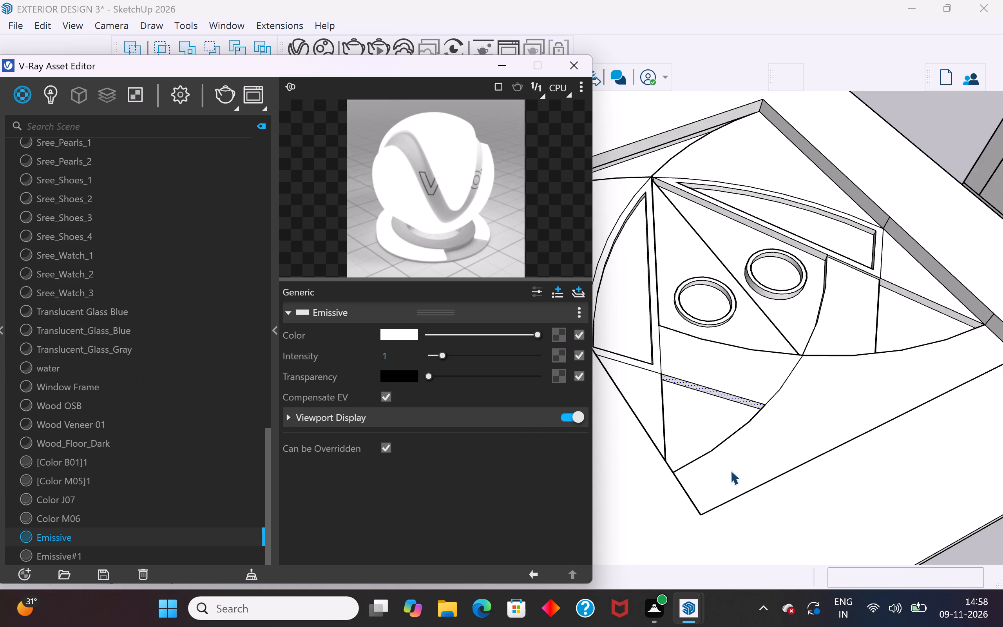
{"action": "scroll", "coordinate": [730, 470], "scroll_direction": "down", "scroll_amount": 6}
{"action": "middle_click_drag", "start_coordinate": [792, 456], "coordinate": [689, 542]}
{"action": "scroll", "coordinate": [780, 305], "scroll_direction": "down", "scroll_amount": 10}
{"action": "middle_click_drag", "start_coordinate": [788, 360], "coordinate": [775, 481]}
{"action": "scroll", "coordinate": [789, 457], "scroll_direction": "up", "scroll_amount": 6}
{"action": "scroll", "coordinate": [854, 477], "scroll_direction": "down", "scroll_amount": 5}
{"action": "middle_click_drag", "start_coordinate": [770, 513], "coordinate": [712, 504]}
{"action": "scroll", "coordinate": [821, 416], "scroll_direction": "down", "scroll_amount": 9}
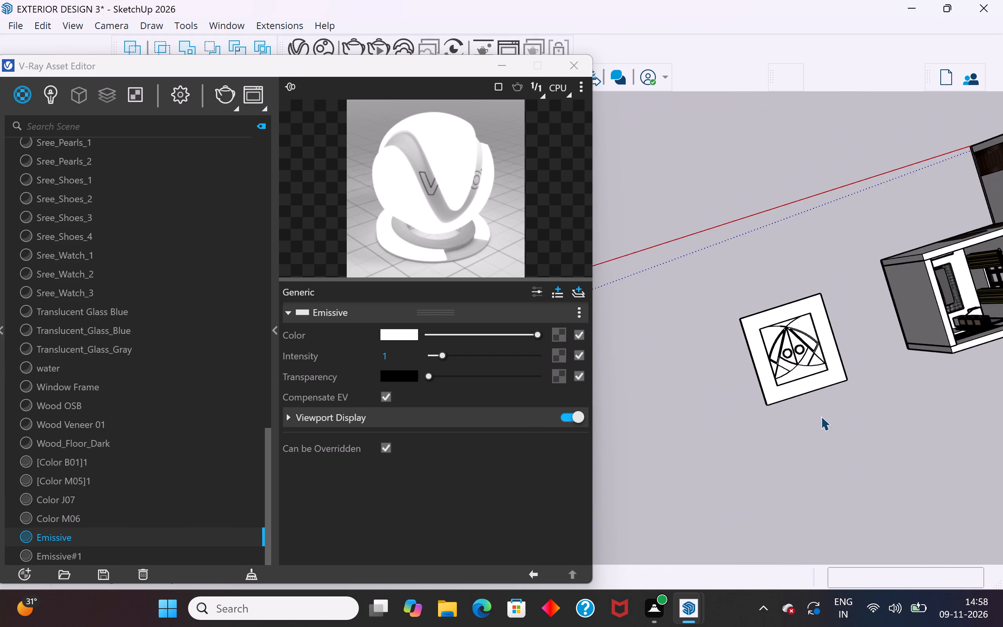
{"action": "scroll", "coordinate": [821, 416], "scroll_direction": "down", "scroll_amount": 4}
{"action": "scroll", "coordinate": [748, 408], "scroll_direction": "up", "scroll_amount": 9}
{"action": "middle_click_drag", "start_coordinate": [923, 346], "coordinate": [912, 387]}
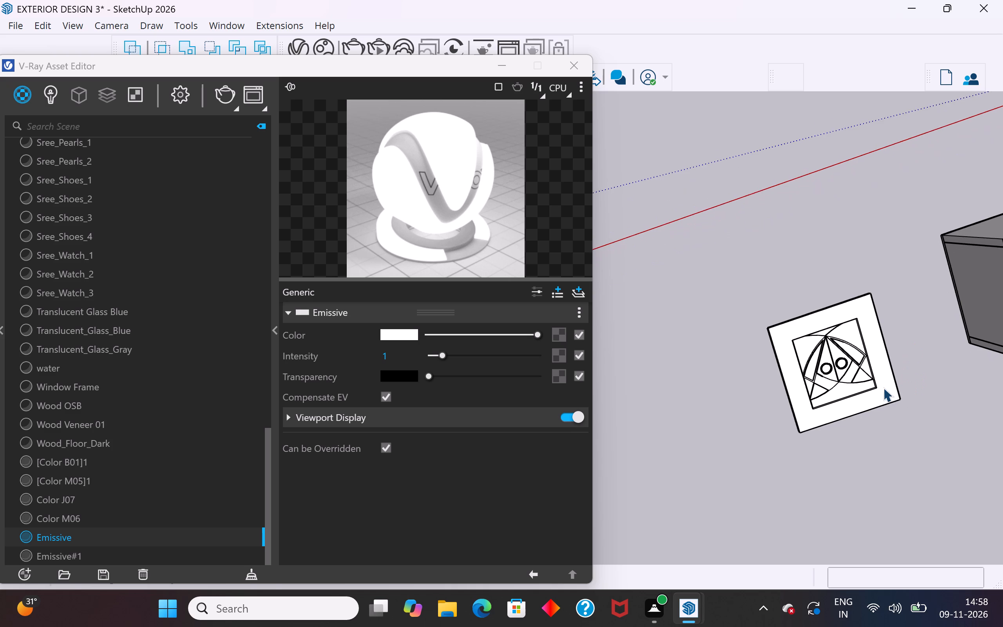
{"action": "scroll", "coordinate": [878, 386], "scroll_direction": "up", "scroll_amount": 5}
{"action": "middle_click_drag", "start_coordinate": [901, 405], "coordinate": [845, 440]}
{"action": "scroll", "coordinate": [690, 346], "scroll_direction": "up", "scroll_amount": 5}
{"action": "middle_click_drag", "start_coordinate": [686, 421], "coordinate": [612, 422]}
{"action": "scroll", "coordinate": [612, 422], "scroll_direction": "up", "scroll_amount": 1}
{"action": "scroll", "coordinate": [712, 450], "scroll_direction": "down", "scroll_amount": 13}
{"action": "middle_click_drag", "start_coordinate": [838, 468], "coordinate": [880, 141]}
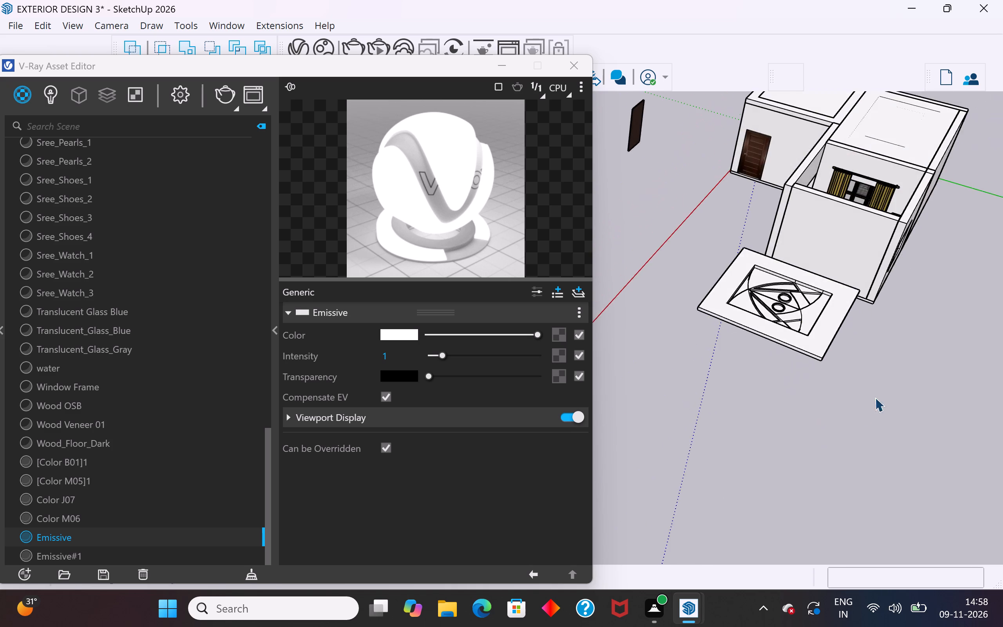
{"action": "scroll", "coordinate": [858, 411], "scroll_direction": "down", "scroll_amount": 5}
{"action": "middle_click_drag", "start_coordinate": [850, 424], "coordinate": [562, 415]}
{"action": "scroll", "coordinate": [797, 347], "scroll_direction": "down", "scroll_amount": 12}
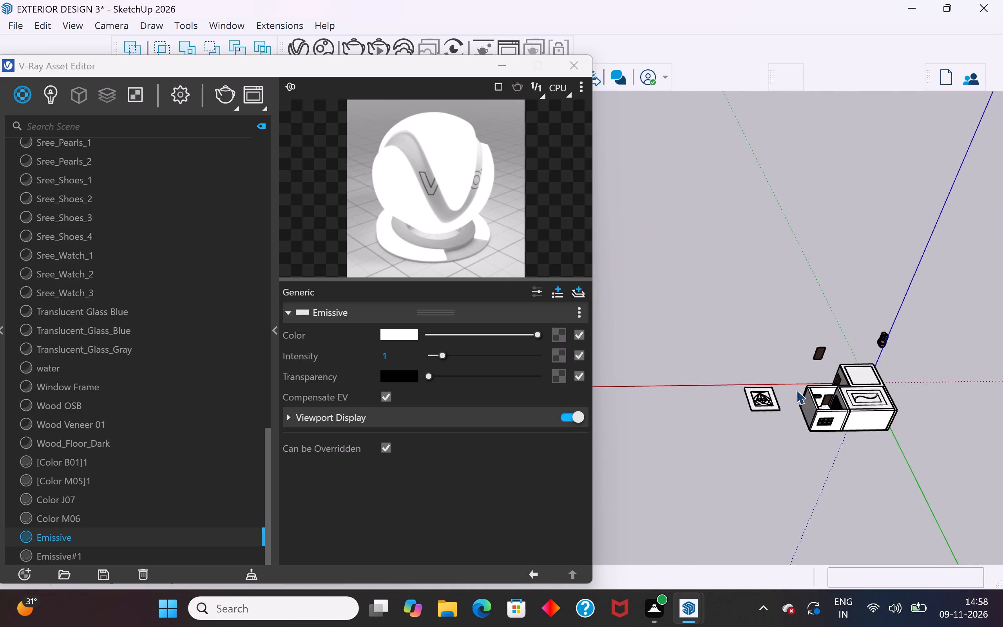
{"action": "middle_click_drag", "start_coordinate": [794, 408], "coordinate": [740, 482]}
{"action": "scroll", "coordinate": [845, 425], "scroll_direction": "up", "scroll_amount": 6}
{"action": "scroll", "coordinate": [884, 338], "scroll_direction": "down", "scroll_amount": 6}
{"action": "middle_click_drag", "start_coordinate": [697, 461], "coordinate": [717, 553]}
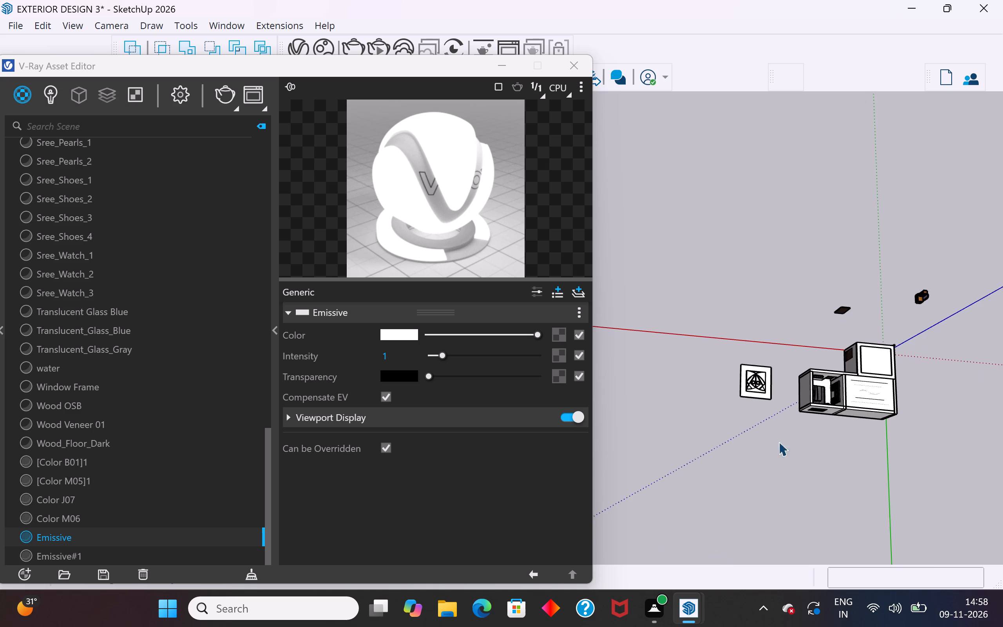
Render the patterned ceiling piece face-on again with V-Ray and inspect the lighting of its step walls.
{"action": "scroll", "coordinate": [769, 388], "scroll_direction": "up", "scroll_amount": 10}
{"action": "middle_click_drag", "start_coordinate": [690, 420], "coordinate": [718, 489]}
{"action": "scroll", "coordinate": [775, 401], "scroll_direction": "up", "scroll_amount": 5}
{"action": "middle_click_drag", "start_coordinate": [720, 424], "coordinate": [724, 446]}
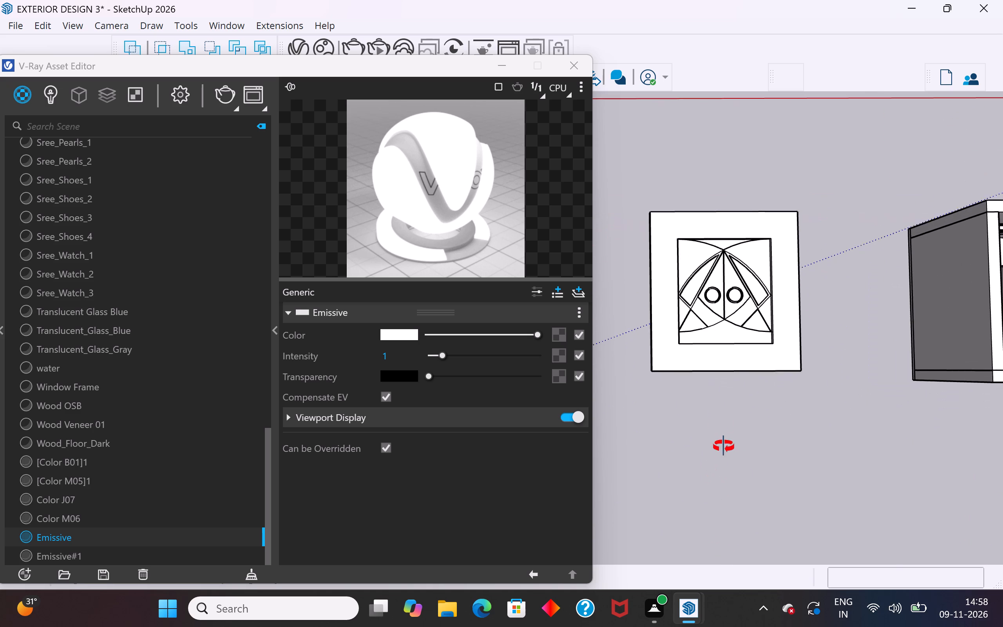
{"action": "middle_click_drag", "start_coordinate": [724, 446], "coordinate": [725, 452]}
{"action": "middle_click_drag", "start_coordinate": [689, 390], "coordinate": [693, 413]}
{"action": "scroll", "coordinate": [696, 362], "scroll_direction": "up", "scroll_amount": 3}
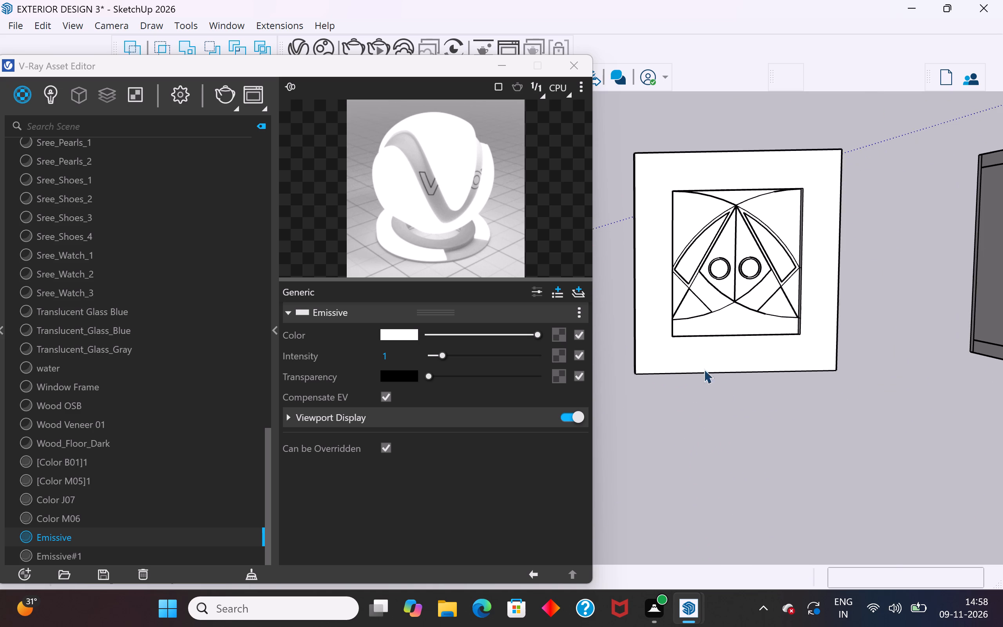
{"action": "scroll", "coordinate": [746, 397], "scroll_direction": "down", "scroll_amount": 1}
{"action": "left_click", "coordinate": [230, 98]}
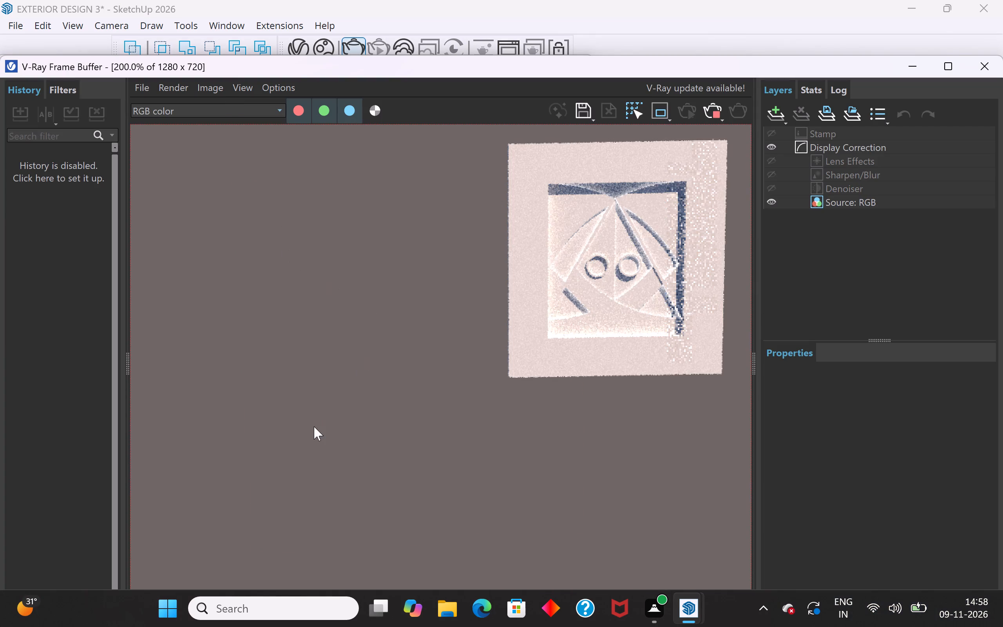
{"action": "scroll", "coordinate": [311, 429], "scroll_direction": "down", "scroll_amount": 1}
{"action": "scroll", "coordinate": [690, 304], "scroll_direction": "up", "scroll_amount": 1}
{"action": "scroll", "coordinate": [438, 430], "scroll_direction": "up", "scroll_amount": 1}
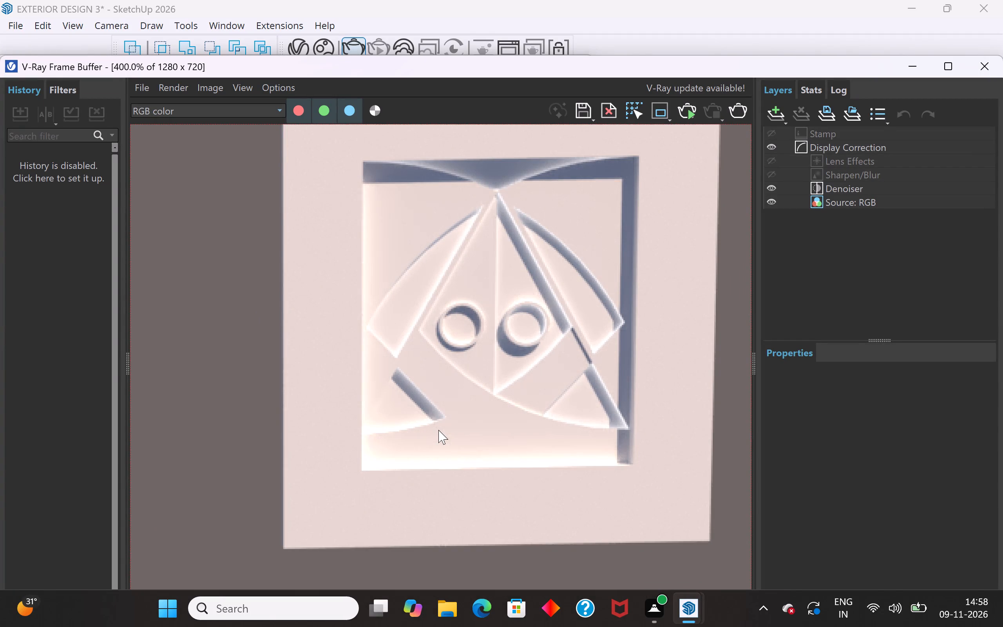
{"action": "scroll", "coordinate": [400, 450], "scroll_direction": "down", "scroll_amount": 1}
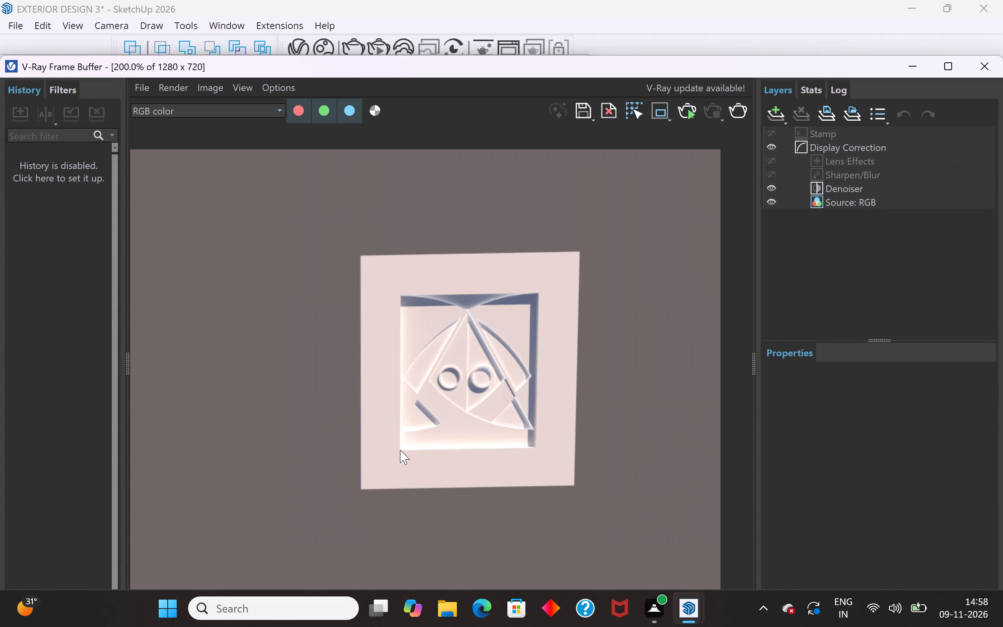
{"action": "left_click", "coordinate": [992, 63]}
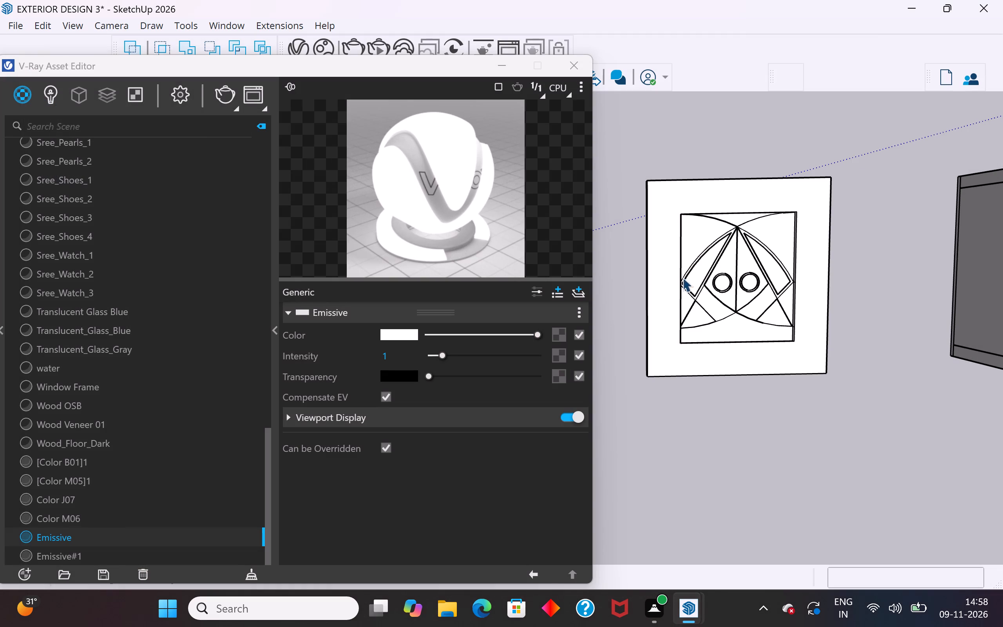
Apply the V-Ray Emissive material to the adjoining straight step wall running from the crossing to the square recess's edge in the lower-left corner triangle.
{"action": "scroll", "coordinate": [695, 305], "scroll_direction": "up", "scroll_amount": 10}
{"action": "middle_click_drag", "start_coordinate": [716, 321], "coordinate": [643, 122]}
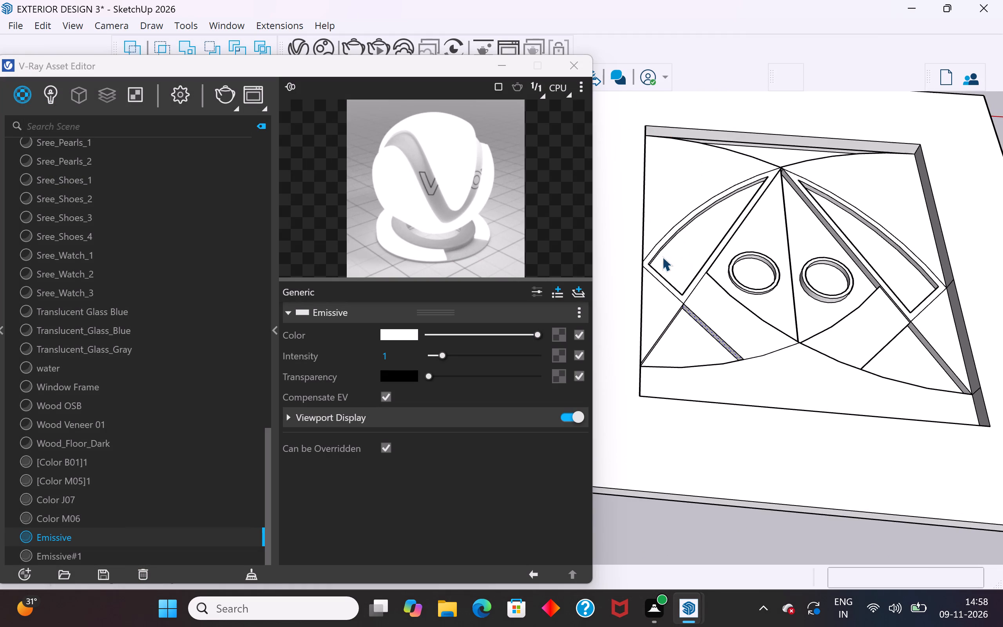
{"action": "middle_click_drag", "start_coordinate": [652, 306], "coordinate": [599, 171]}
{"action": "scroll", "coordinate": [652, 306], "scroll_direction": "up", "scroll_amount": 15}
{"action": "left_click", "coordinate": [673, 318]}
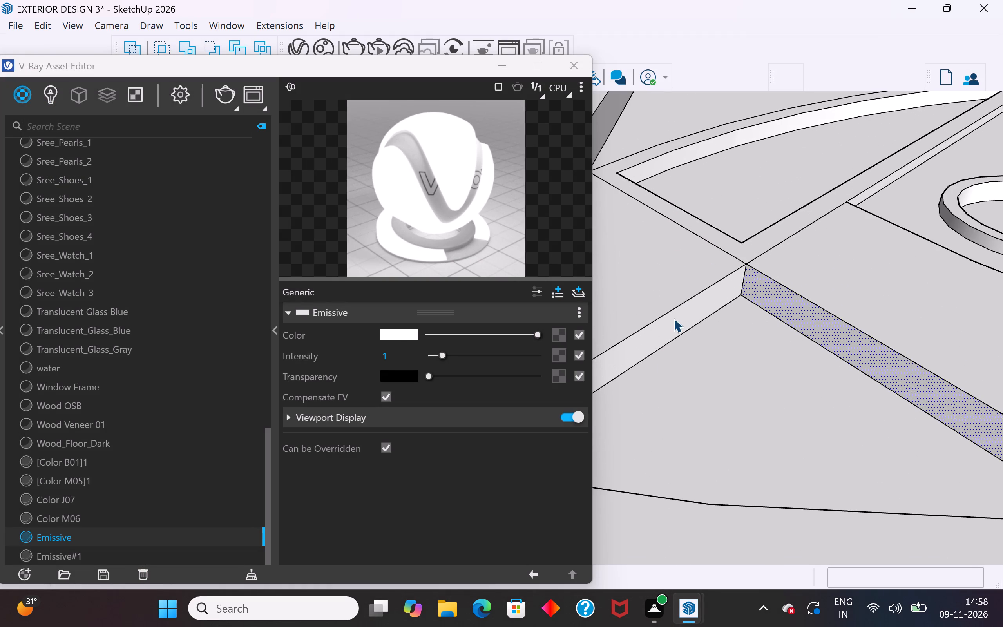
{"action": "right_click", "coordinate": [74, 533]}
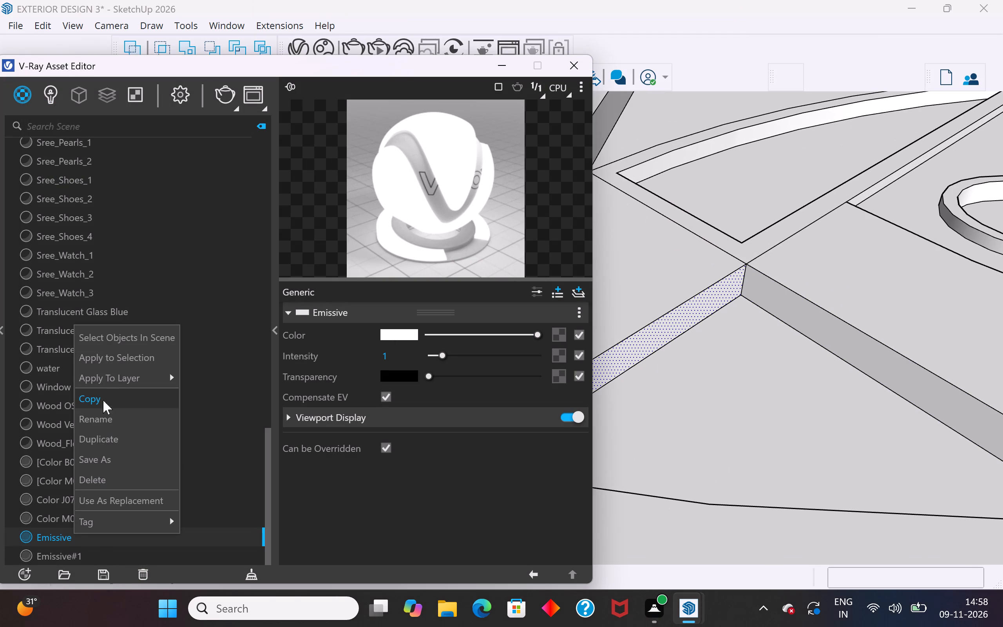
{"action": "left_click", "coordinate": [121, 353]}
Render the whole patterned ceiling piece face-on again with V-Ray, inspect its step-wall lighting up close, and close the render and asset windows.
{"action": "scroll", "coordinate": [631, 418], "scroll_direction": "down", "scroll_amount": 6}
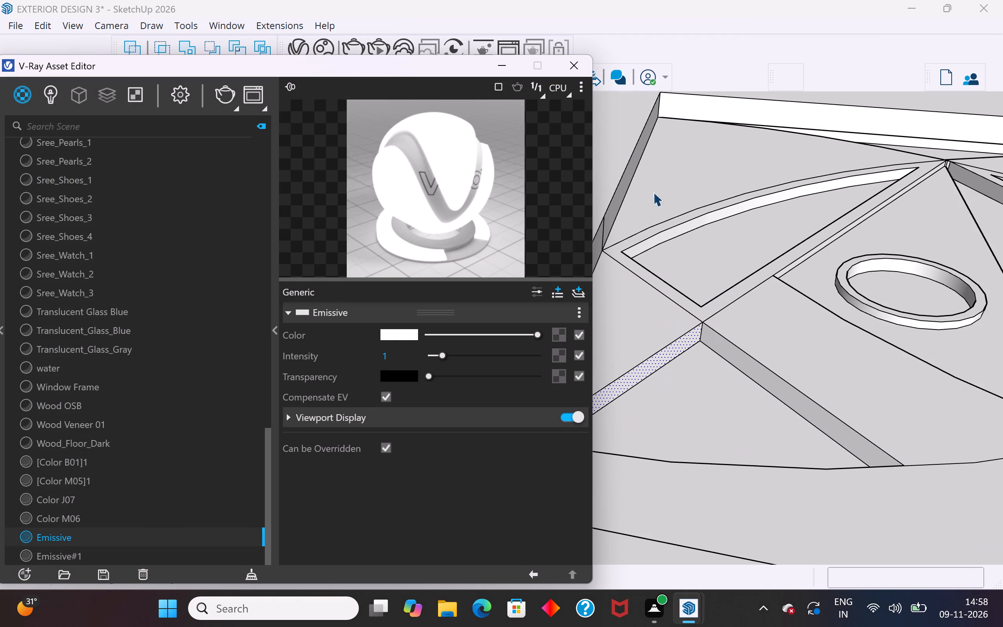
{"action": "scroll", "coordinate": [790, 333], "scroll_direction": "down", "scroll_amount": 14}
{"action": "middle_click_drag", "start_coordinate": [808, 279], "coordinate": [793, 467]}
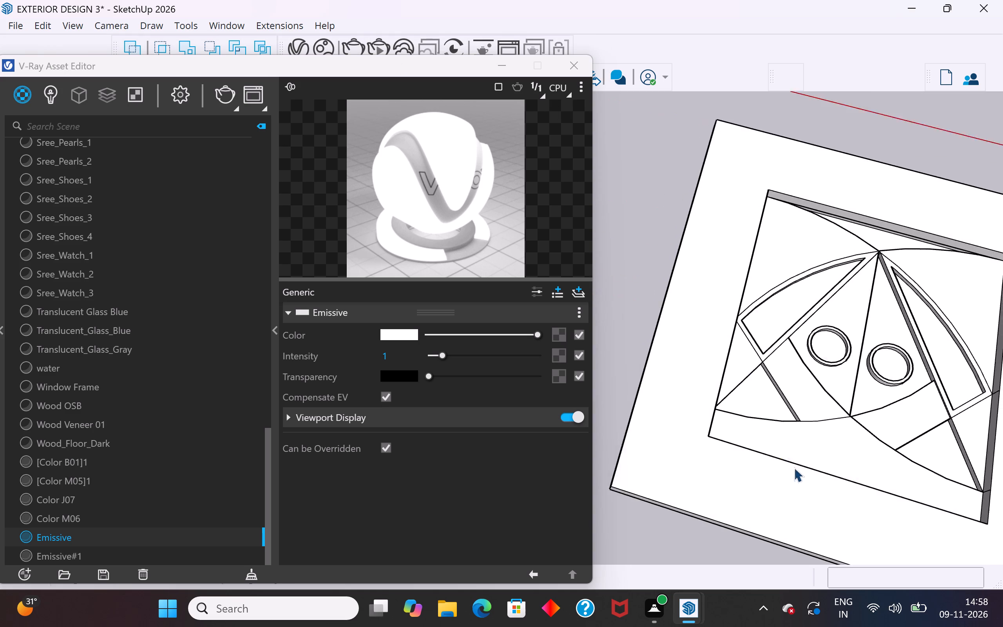
{"action": "scroll", "coordinate": [769, 276], "scroll_direction": "down", "scroll_amount": 10}
{"action": "middle_click_drag", "start_coordinate": [748, 355], "coordinate": [857, 440]}
{"action": "scroll", "coordinate": [871, 226], "scroll_direction": "up", "scroll_amount": 4}
{"action": "scroll", "coordinate": [804, 451], "scroll_direction": "down", "scroll_amount": 6}
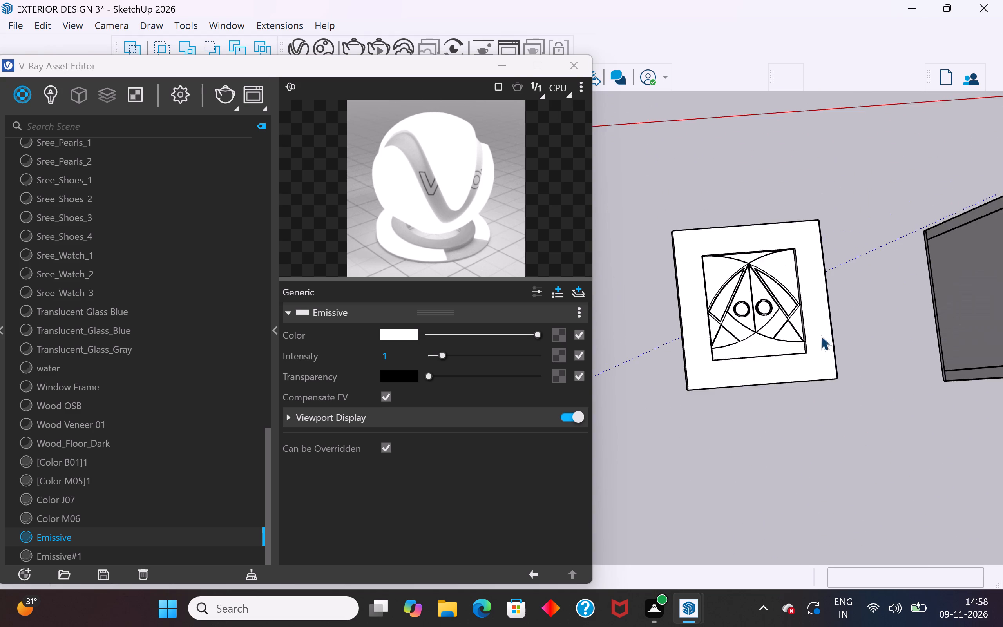
{"action": "scroll", "coordinate": [828, 297], "scroll_direction": "up", "scroll_amount": 3}
{"action": "middle_click_drag", "start_coordinate": [842, 308], "coordinate": [881, 359]}
{"action": "scroll", "coordinate": [845, 317], "scroll_direction": "up", "scroll_amount": 1}
{"action": "scroll", "coordinate": [881, 359], "scroll_direction": "down", "scroll_amount": 3}
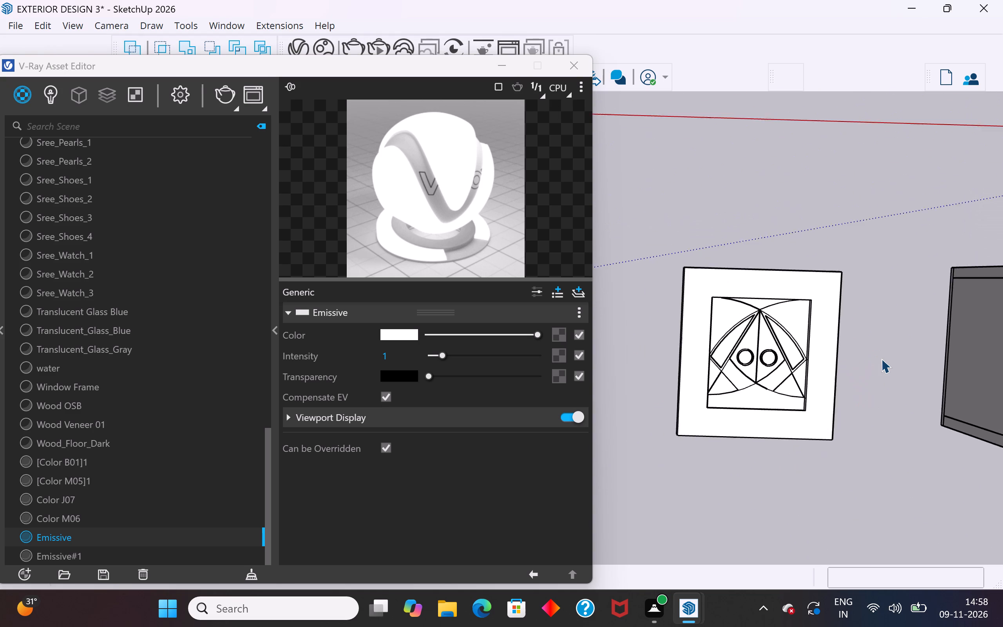
{"action": "scroll", "coordinate": [881, 359], "scroll_direction": "down", "scroll_amount": 3}
{"action": "scroll", "coordinate": [793, 398], "scroll_direction": "up", "scroll_amount": 9}
{"action": "middle_click_drag", "start_coordinate": [812, 433], "coordinate": [860, 374]}
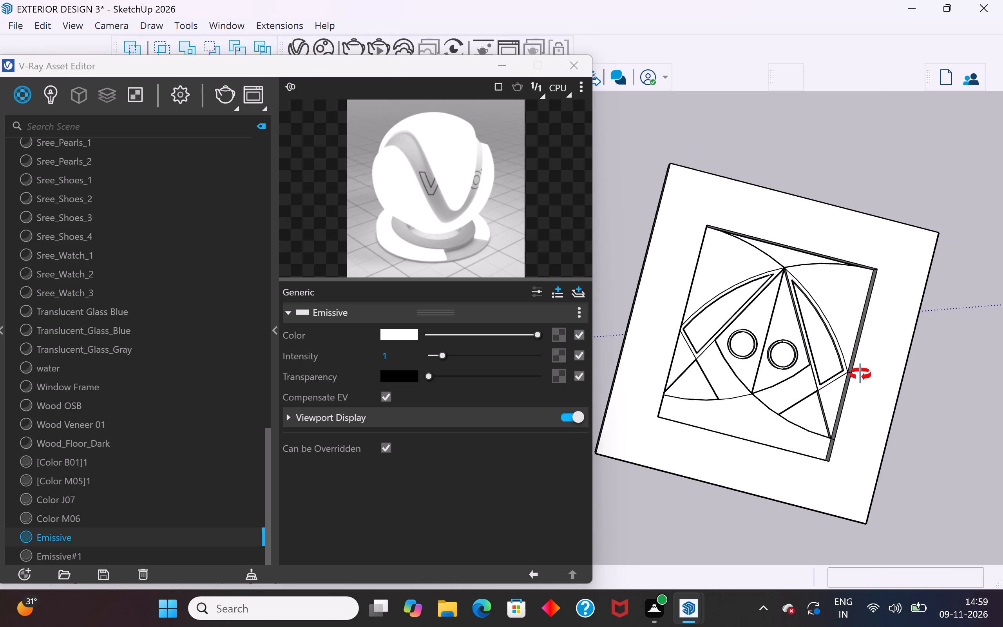
{"action": "middle_click_drag", "start_coordinate": [860, 374], "coordinate": [859, 266]}
{"action": "middle_click_drag", "start_coordinate": [725, 476], "coordinate": [836, 458]}
{"action": "scroll", "coordinate": [808, 465], "scroll_direction": "down", "scroll_amount": 4}
{"action": "middle_click_drag", "start_coordinate": [826, 453], "coordinate": [779, 498]}
{"action": "scroll", "coordinate": [857, 452], "scroll_direction": "up", "scroll_amount": 4}
{"action": "middle_click_drag", "start_coordinate": [865, 463], "coordinate": [868, 573]}
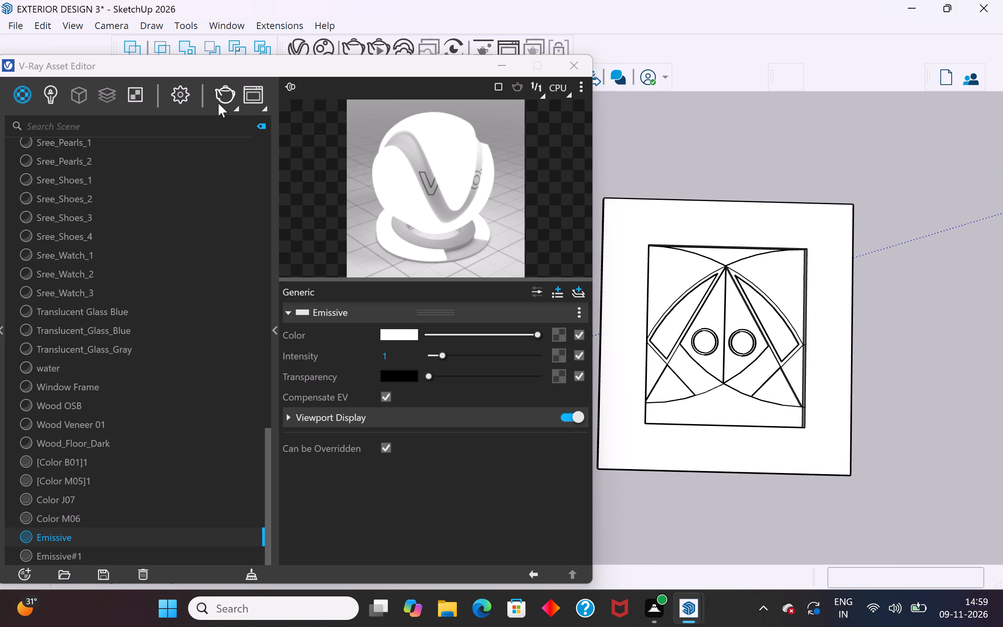
{"action": "left_click", "coordinate": [223, 98]}
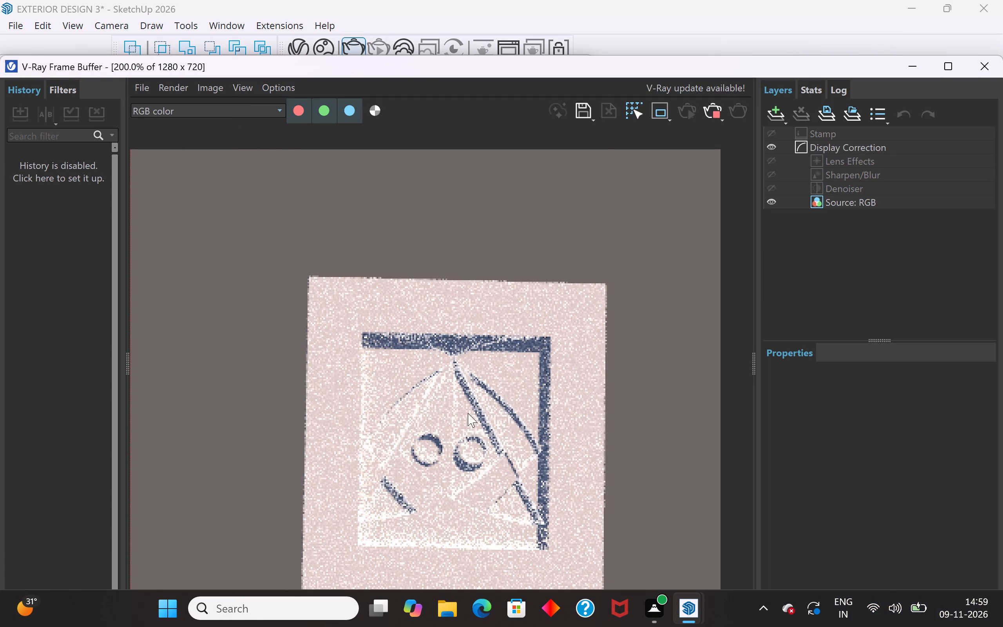
{"action": "scroll", "coordinate": [483, 400], "scroll_direction": "down", "scroll_amount": 1}
{"action": "scroll", "coordinate": [596, 454], "scroll_direction": "up", "scroll_amount": 1}
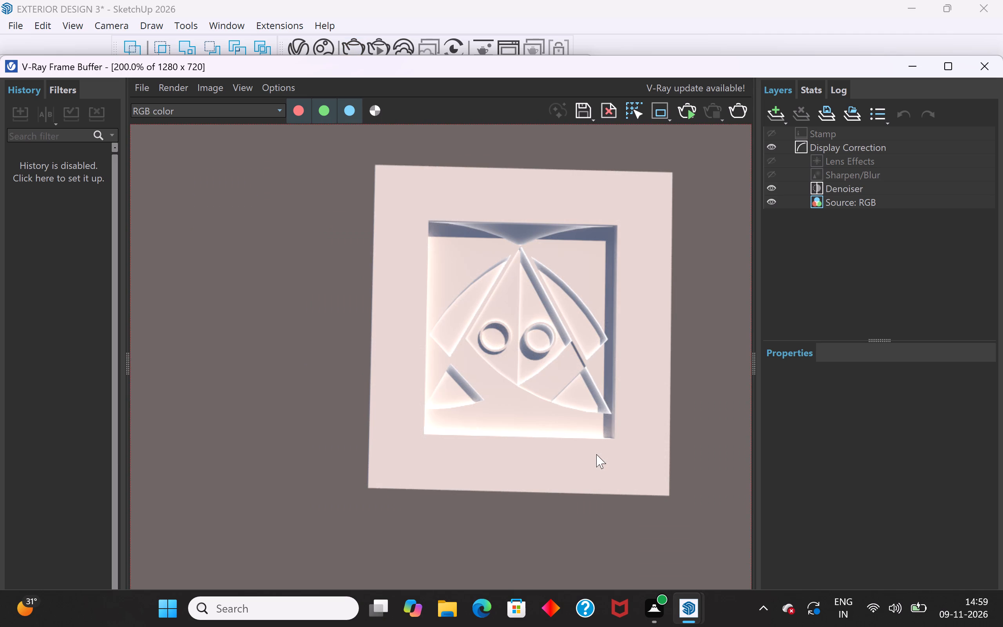
{"action": "scroll", "coordinate": [525, 225], "scroll_direction": "up", "scroll_amount": 1}
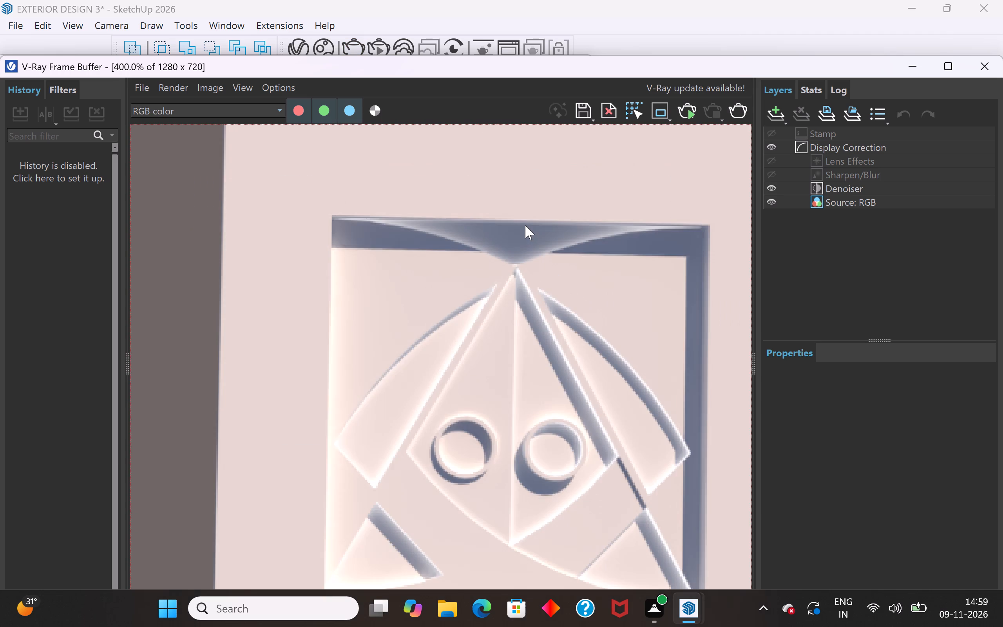
{"action": "scroll", "coordinate": [516, 241], "scroll_direction": "down", "scroll_amount": 1}
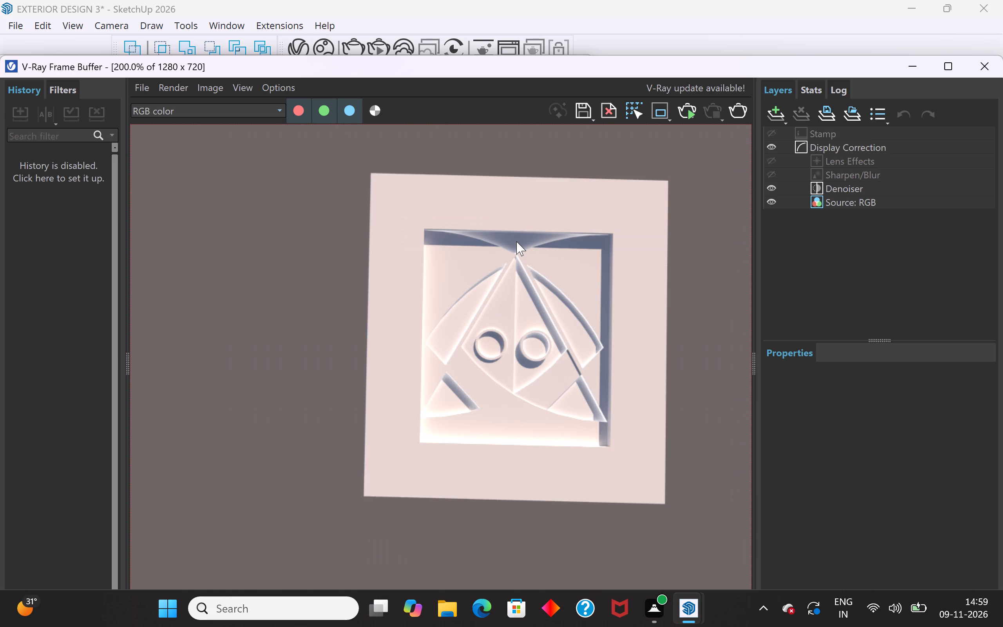
{"action": "left_click", "coordinate": [975, 63]}
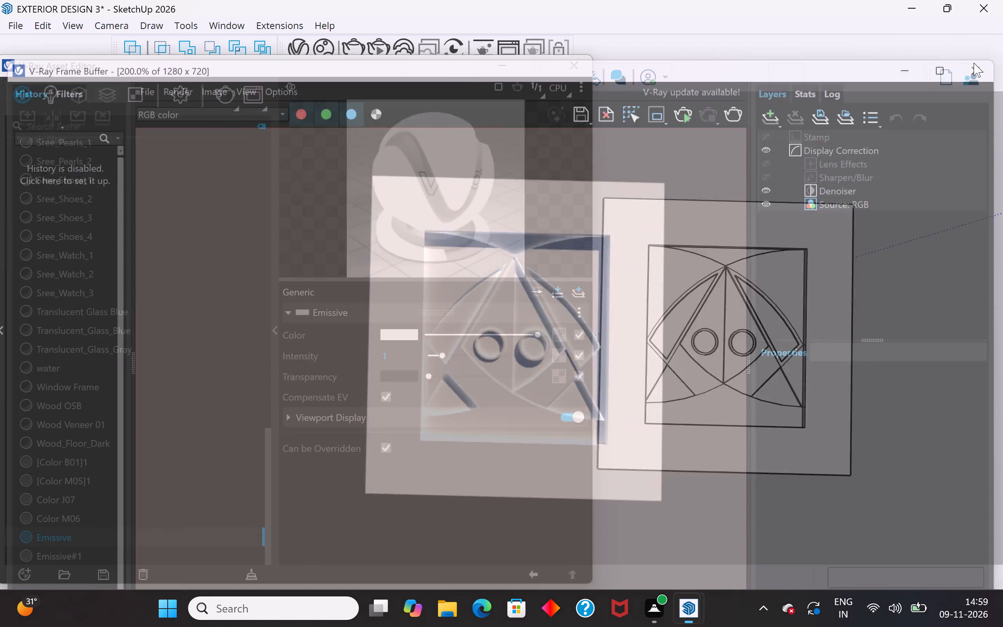
{"action": "left_click", "coordinate": [652, 116]}
{"action": "left_click", "coordinate": [578, 59]}
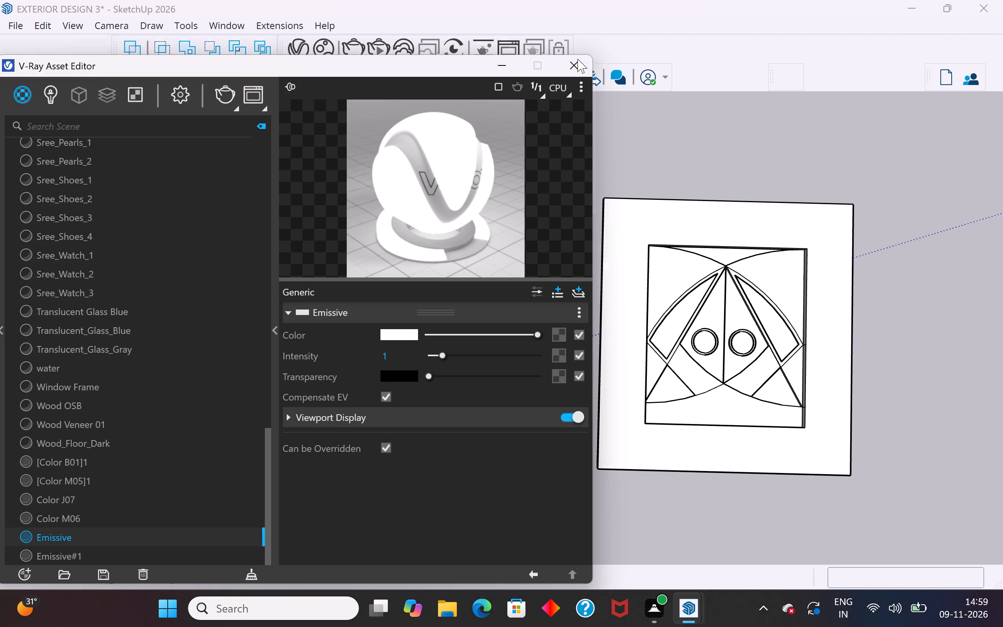
Save the EXTERIOR DESIGN 3 model under its existing name.
{"action": "left_click", "coordinate": [47, 21]}
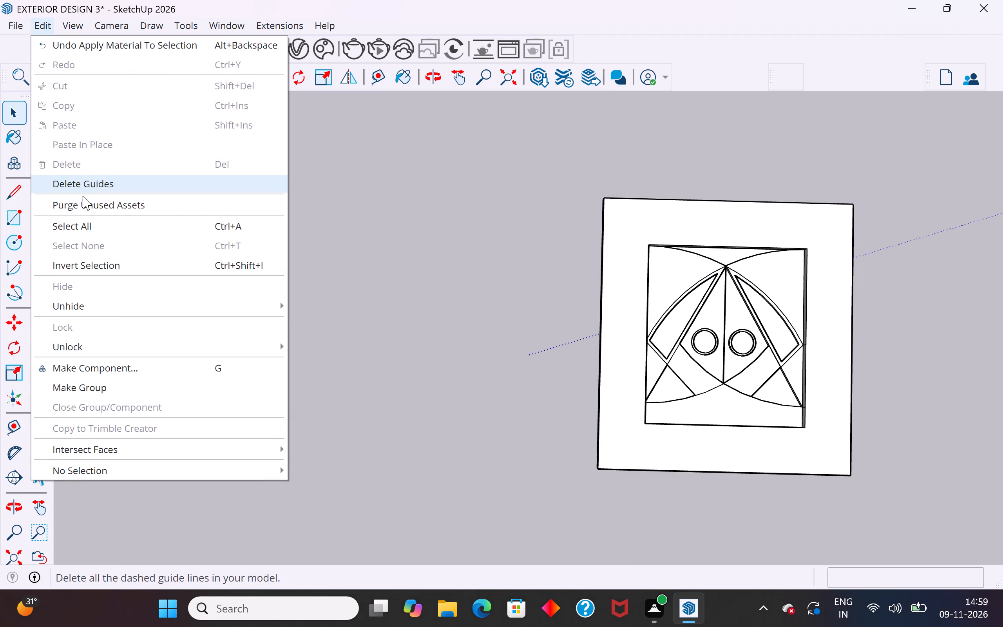
{"action": "left_click", "coordinate": [531, 236]}
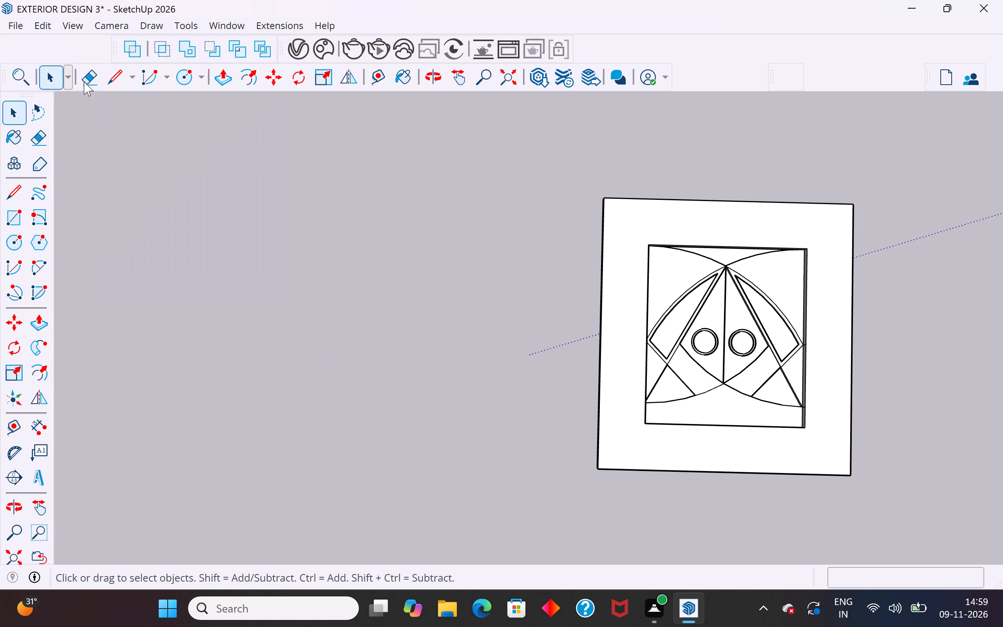
{"action": "left_click", "coordinate": [59, 24]}
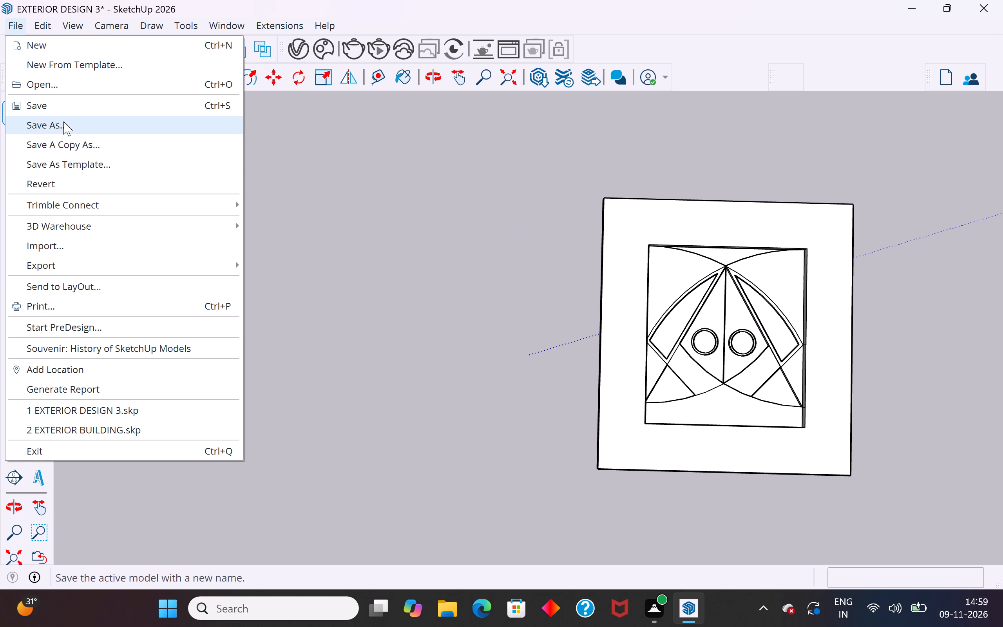
{"action": "left_click", "coordinate": [63, 108]}
{"action": "left_click", "coordinate": [446, 402]}
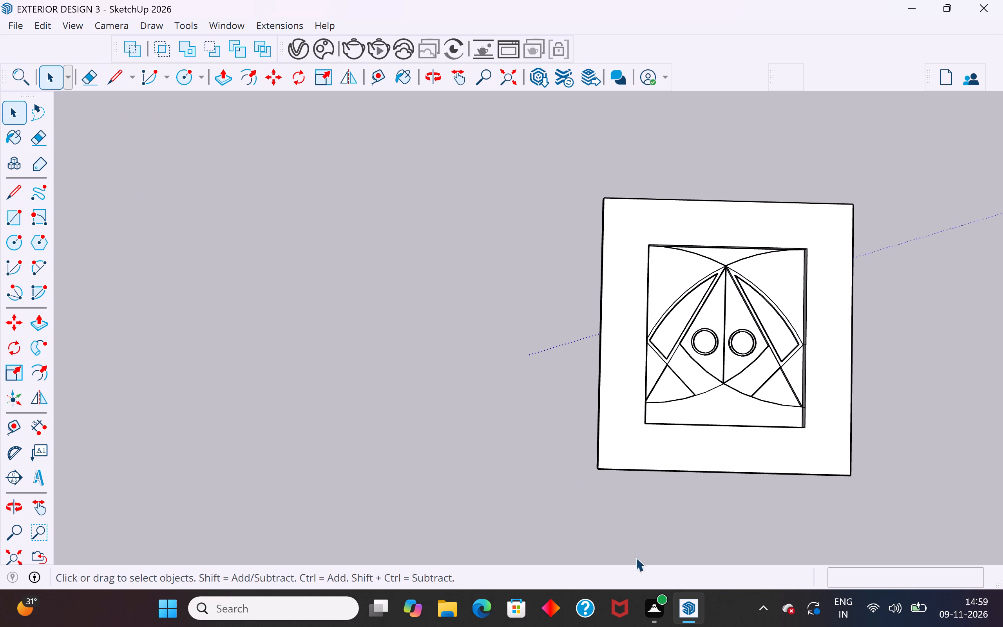
{"action": "left_click", "coordinate": [827, 519]}
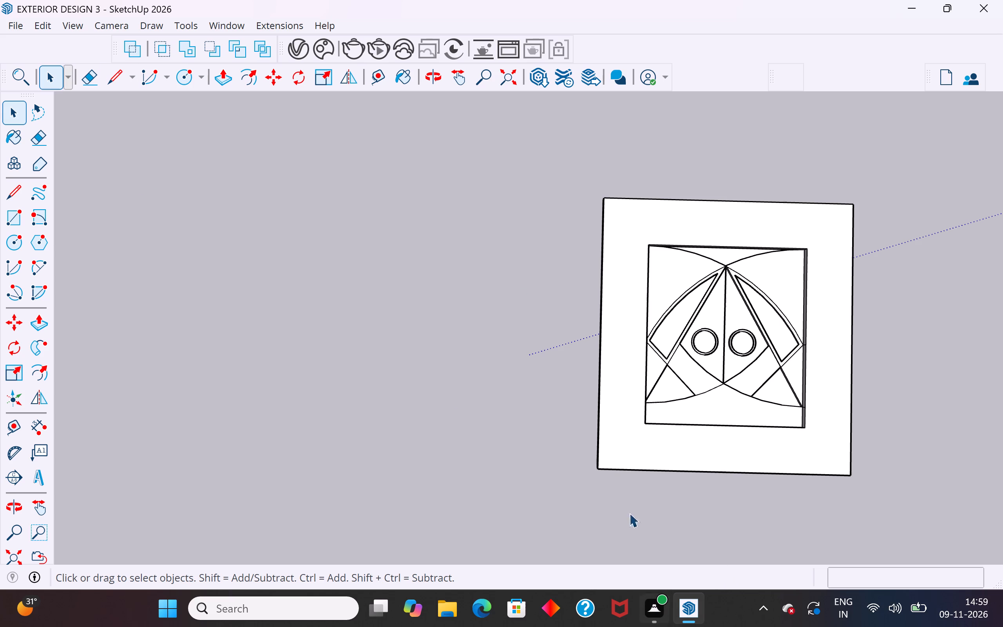